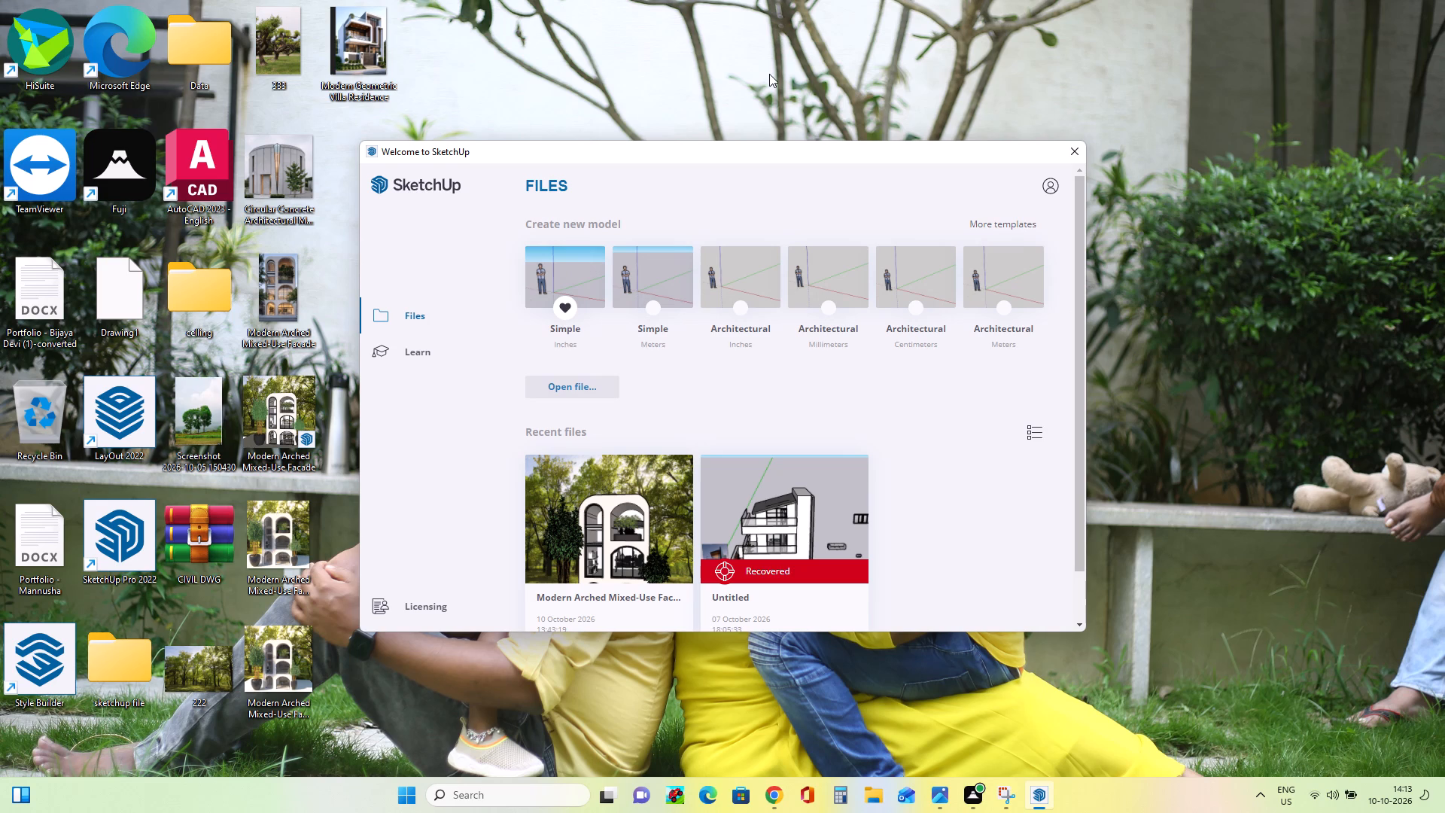
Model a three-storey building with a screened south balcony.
Create a new model from the Simple template in inches.
left_click_drag(769, 74, 1349, 422)
left_click(558, 264)
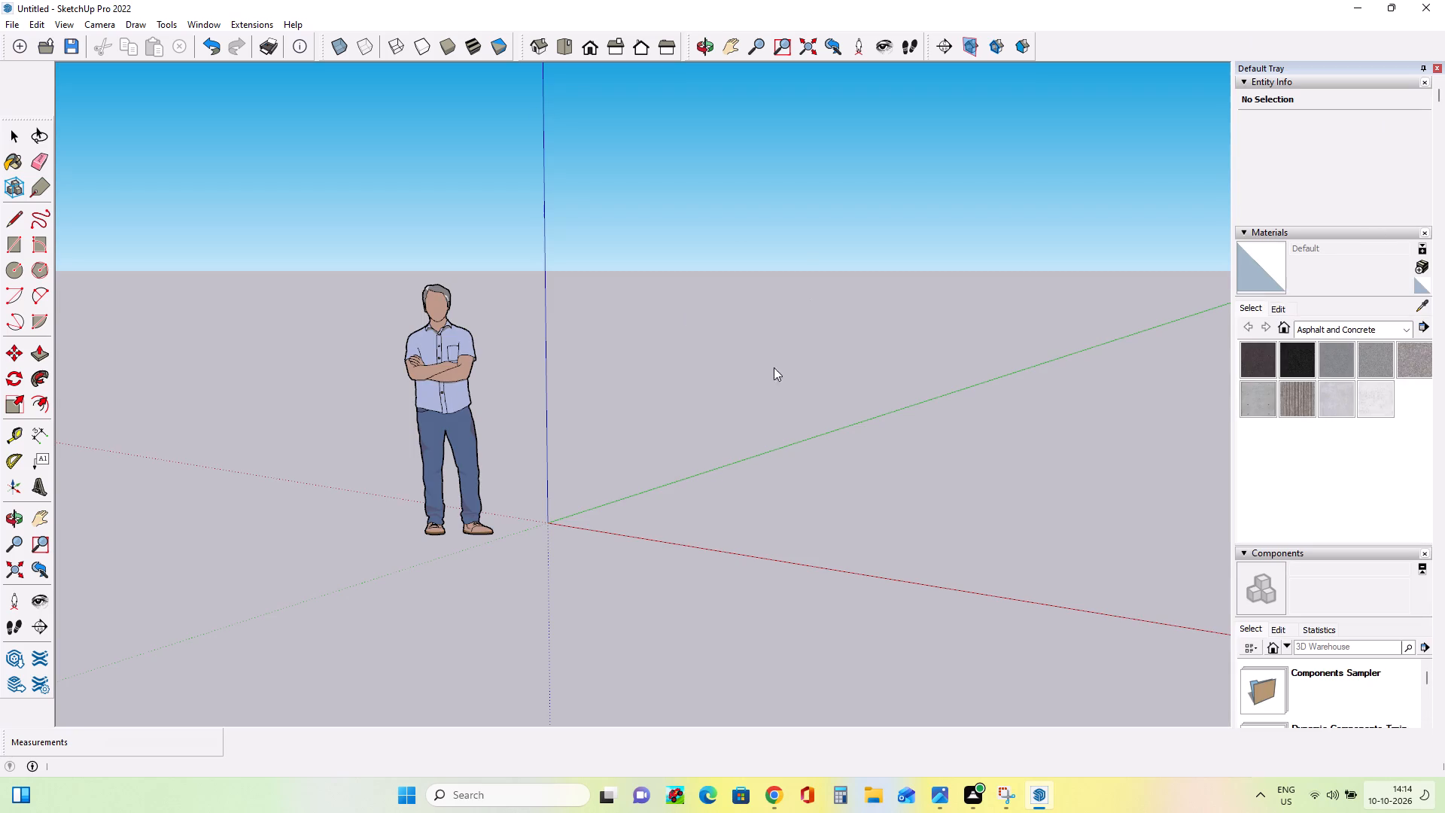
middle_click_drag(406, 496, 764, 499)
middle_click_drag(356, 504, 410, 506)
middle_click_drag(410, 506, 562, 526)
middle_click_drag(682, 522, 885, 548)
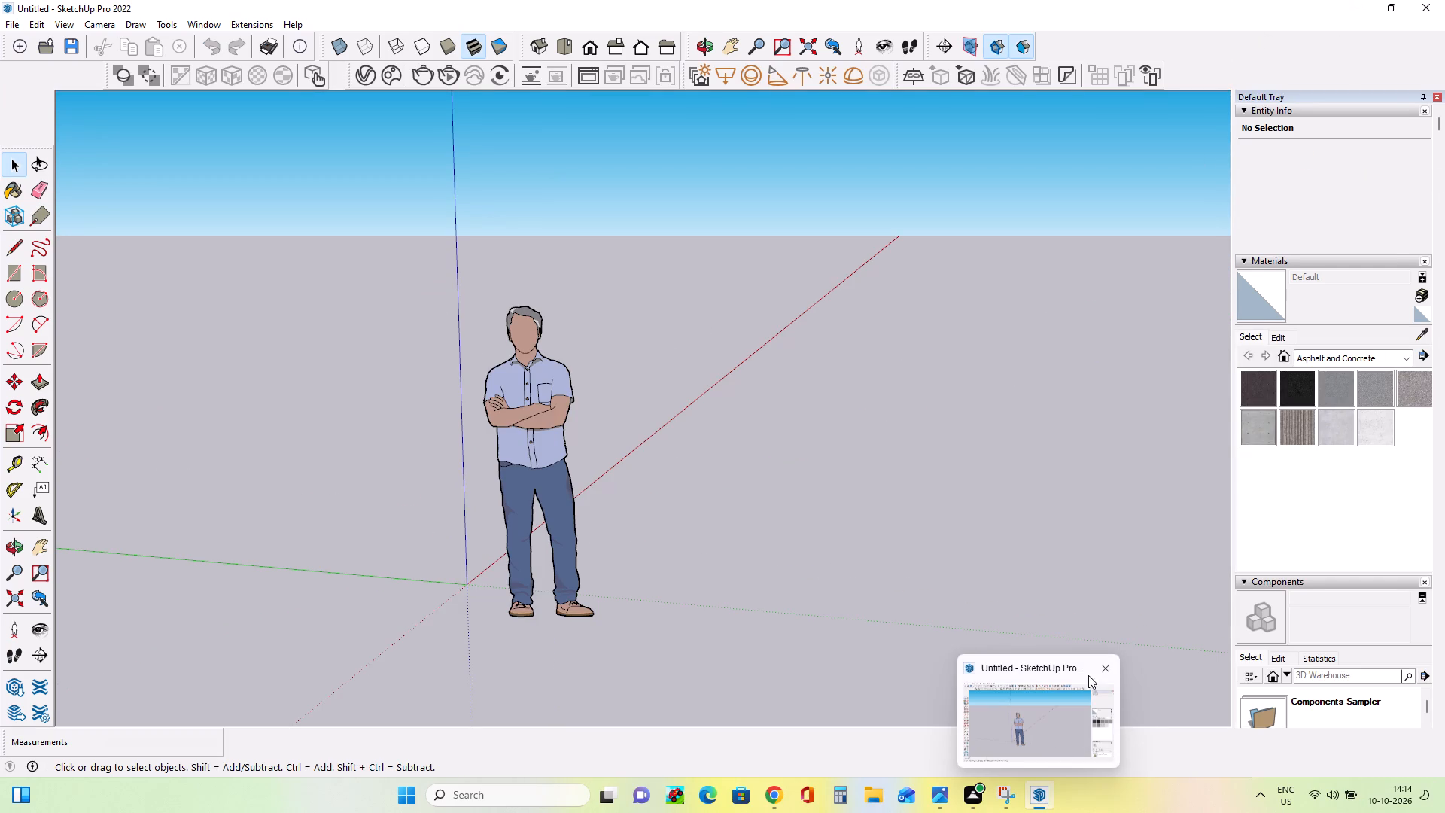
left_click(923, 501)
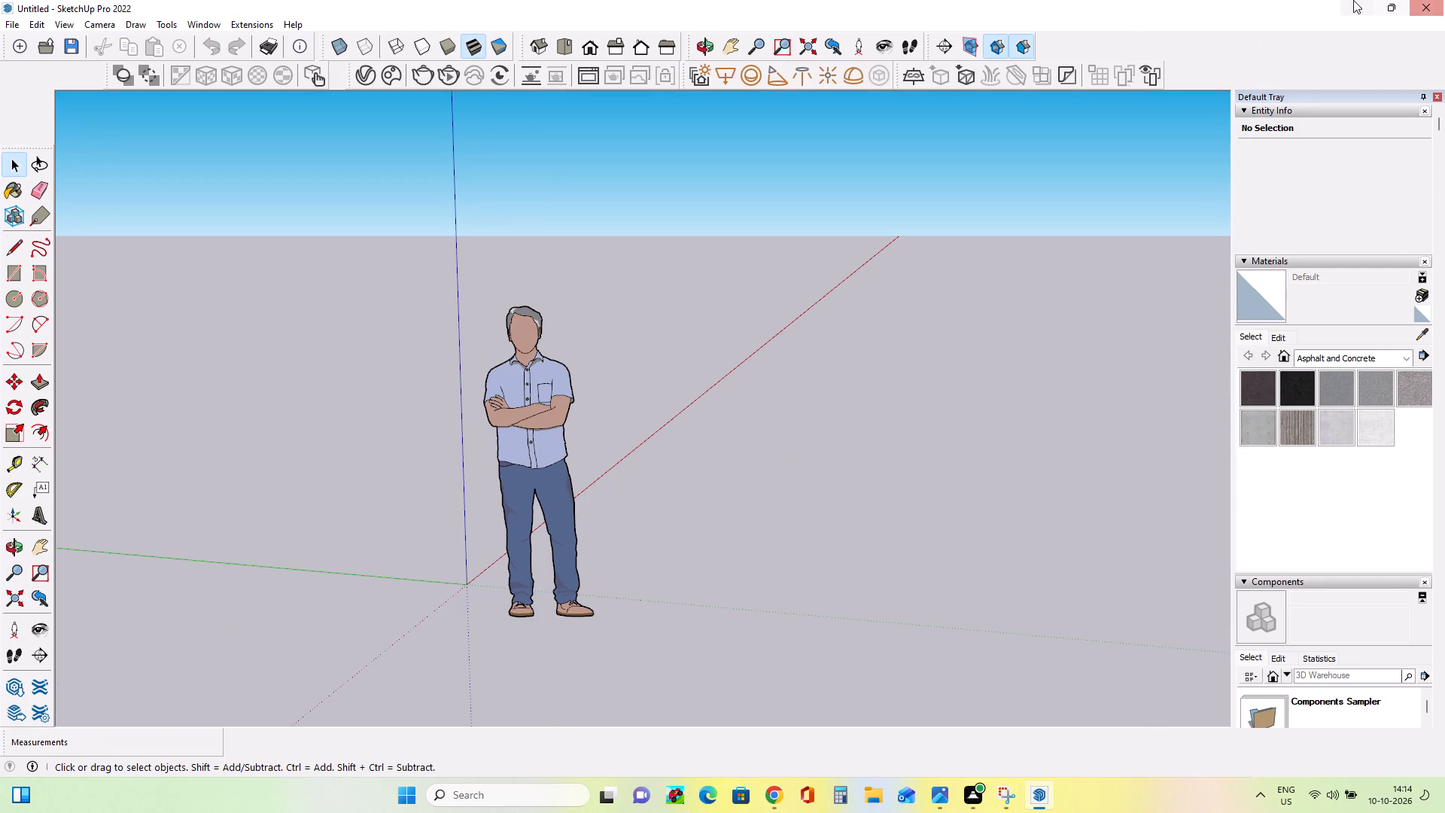
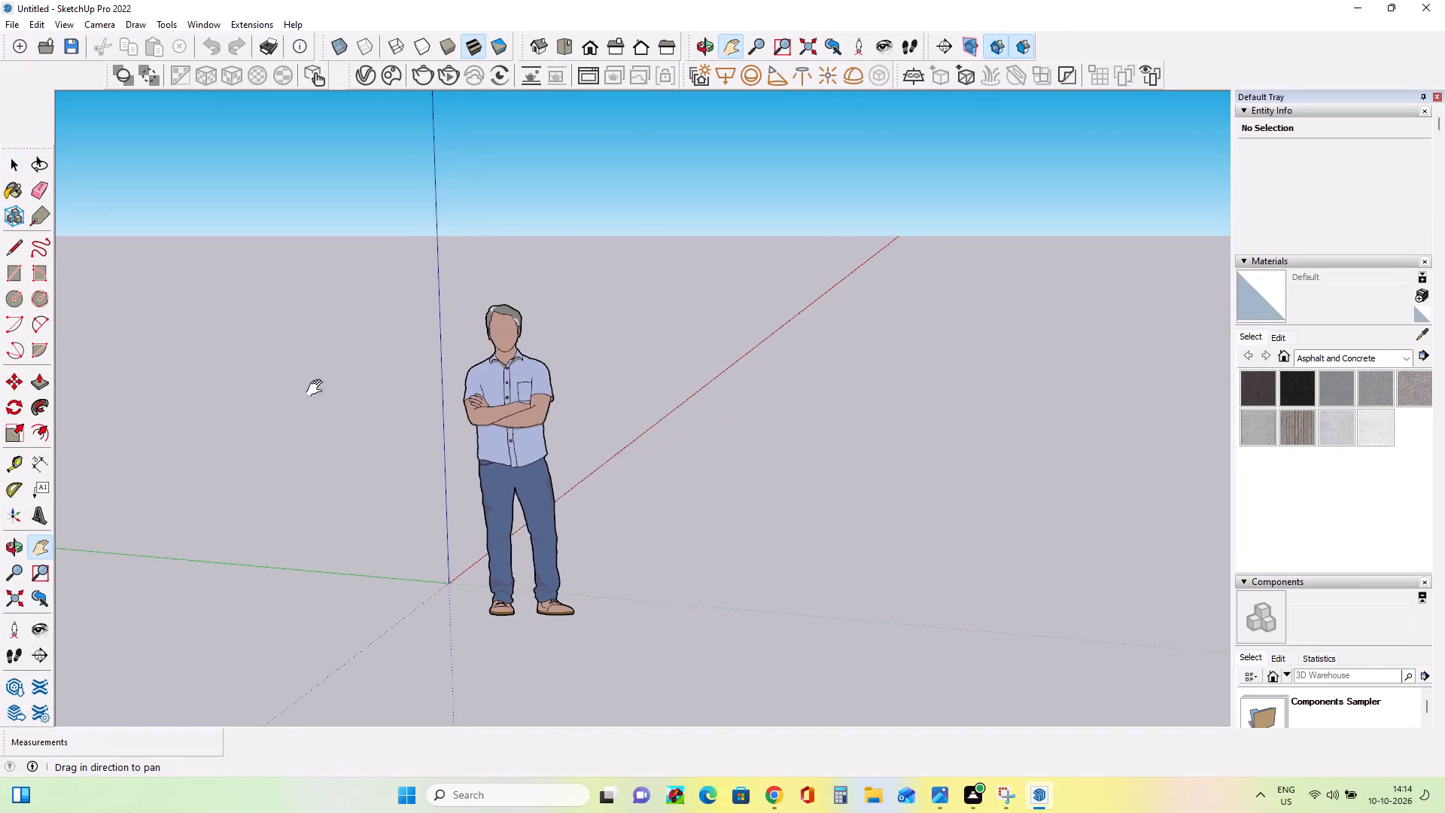
Import the Modern Geometric Villa Residence picture as an image and place it upright on the ground beyond the scale figure.
left_click_drag(318, 388, 182, 387)
middle_click_drag(816, 403, 494, 355)
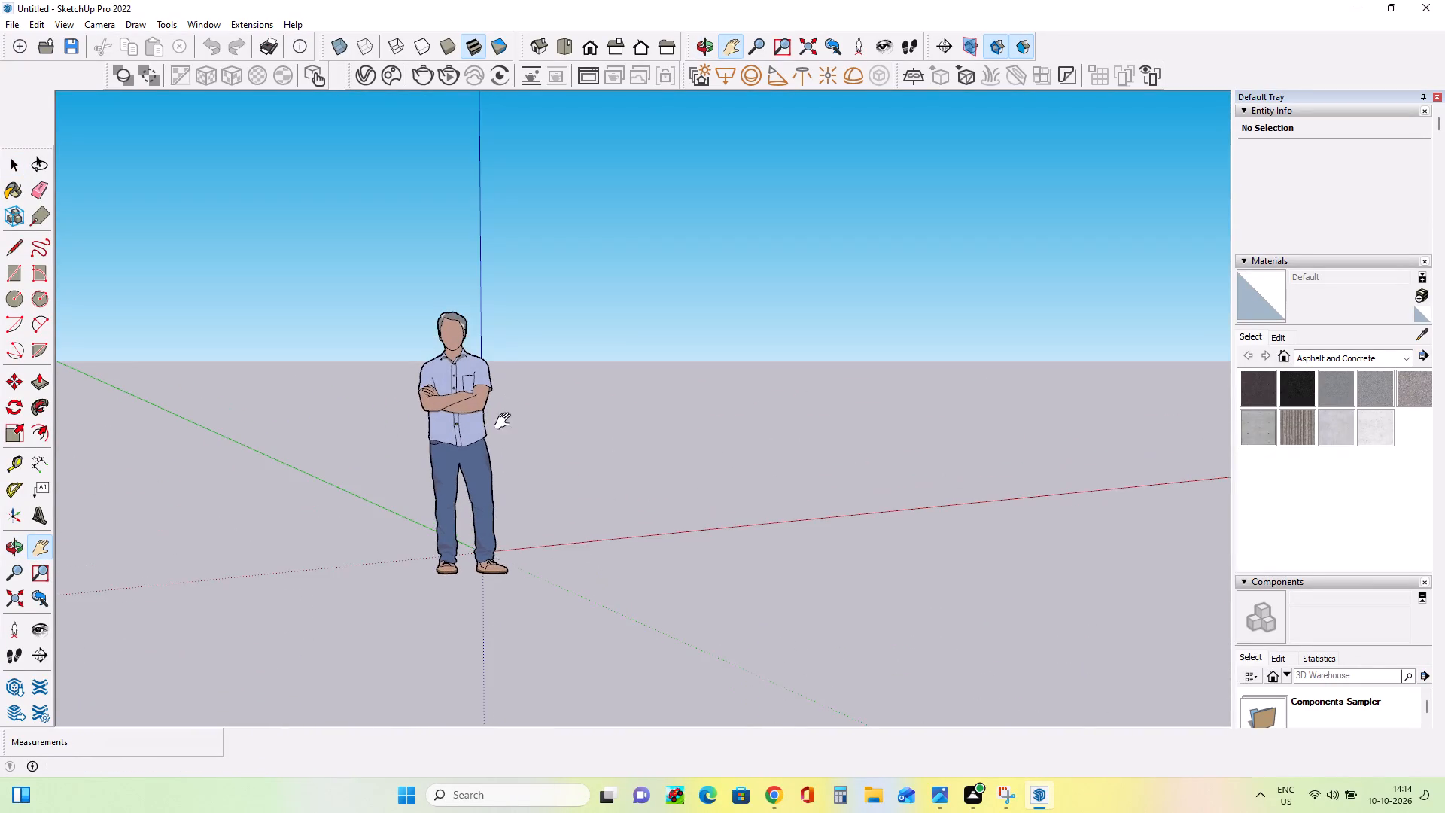
left_click_drag(503, 425, 266, 488)
middle_click_drag(780, 423, 596, 453)
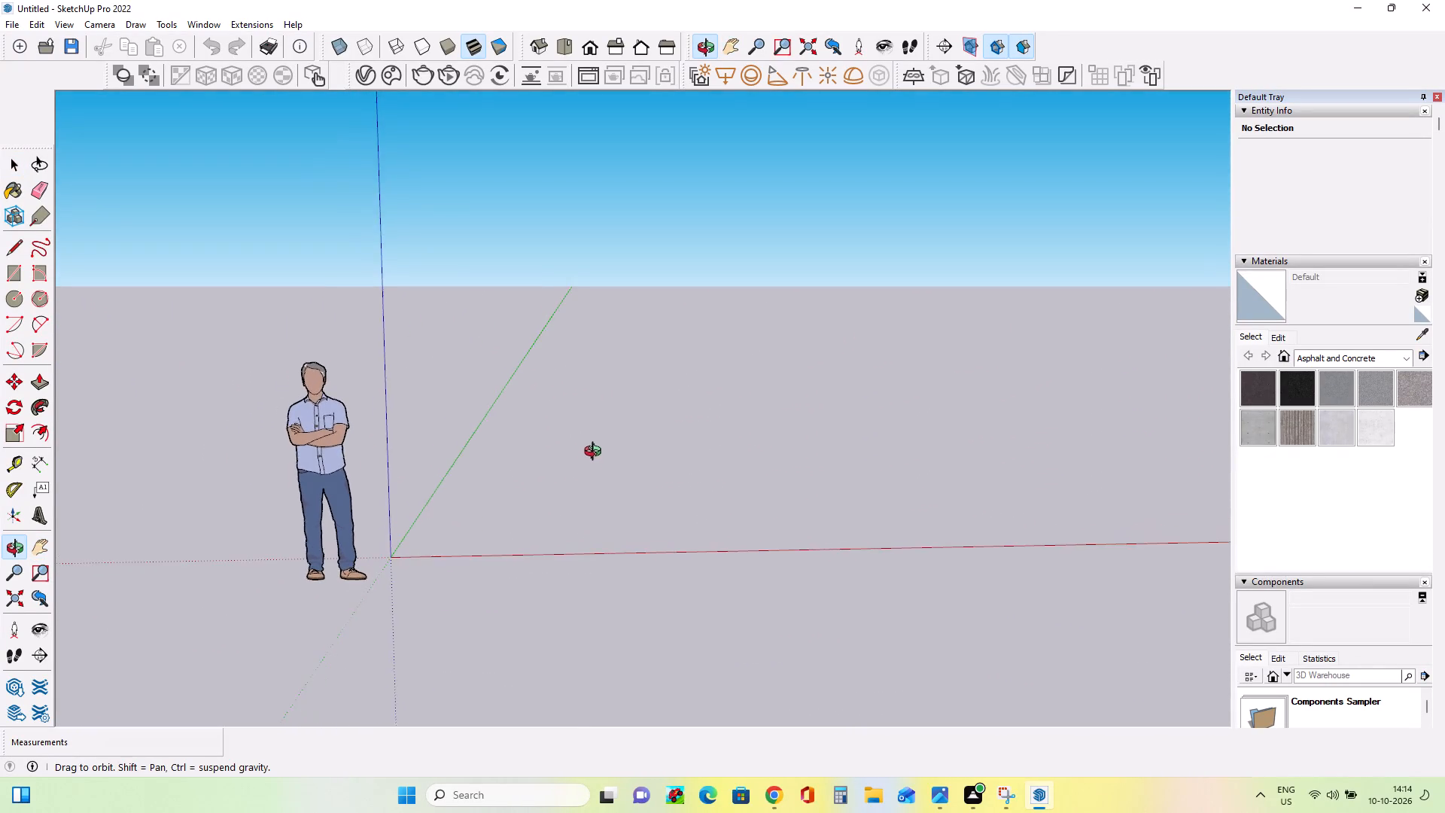
middle_click_drag(596, 453, 649, 467)
left_click_drag(306, 525, 232, 613)
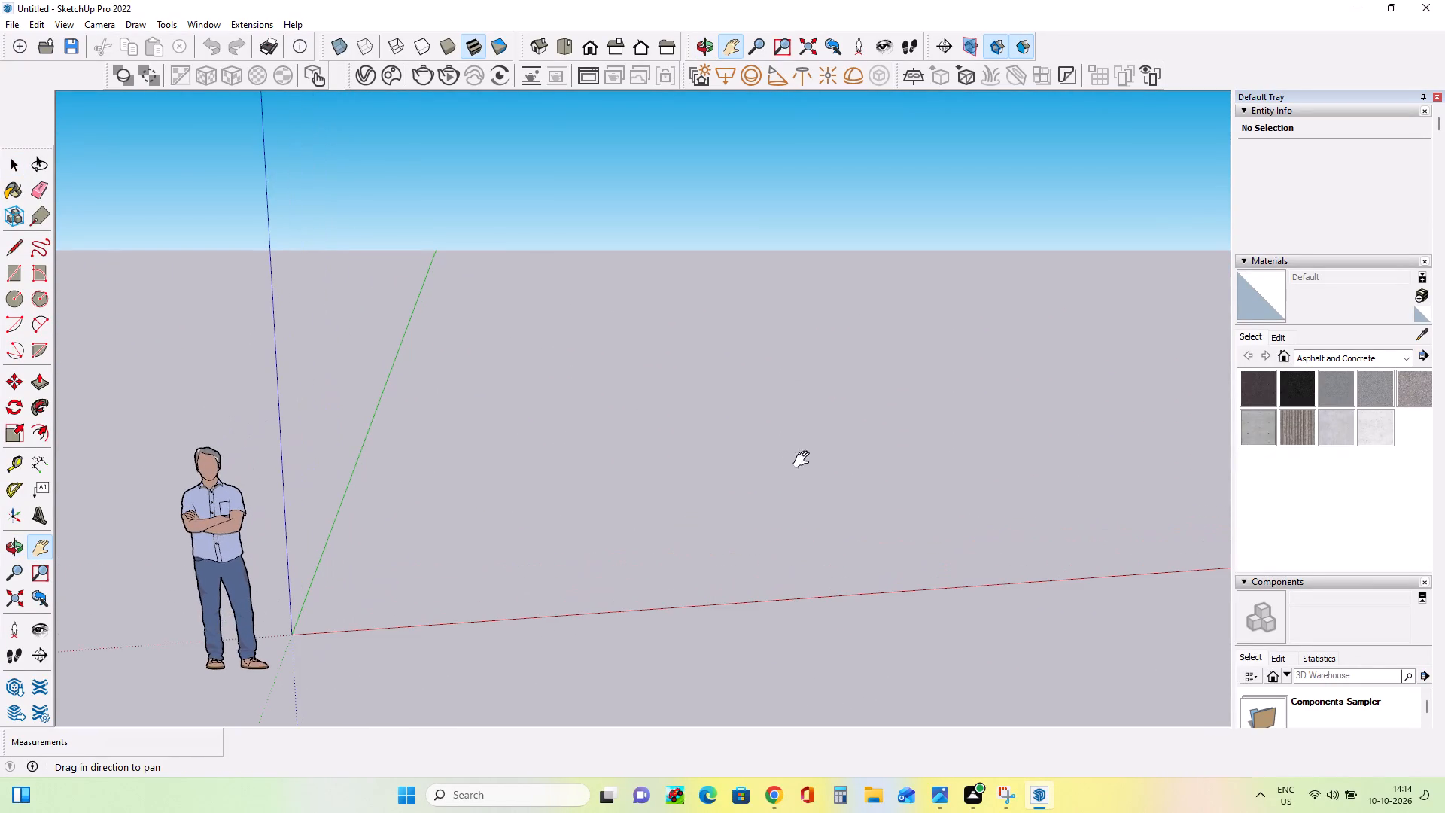
middle_click_drag(805, 459, 813, 465)
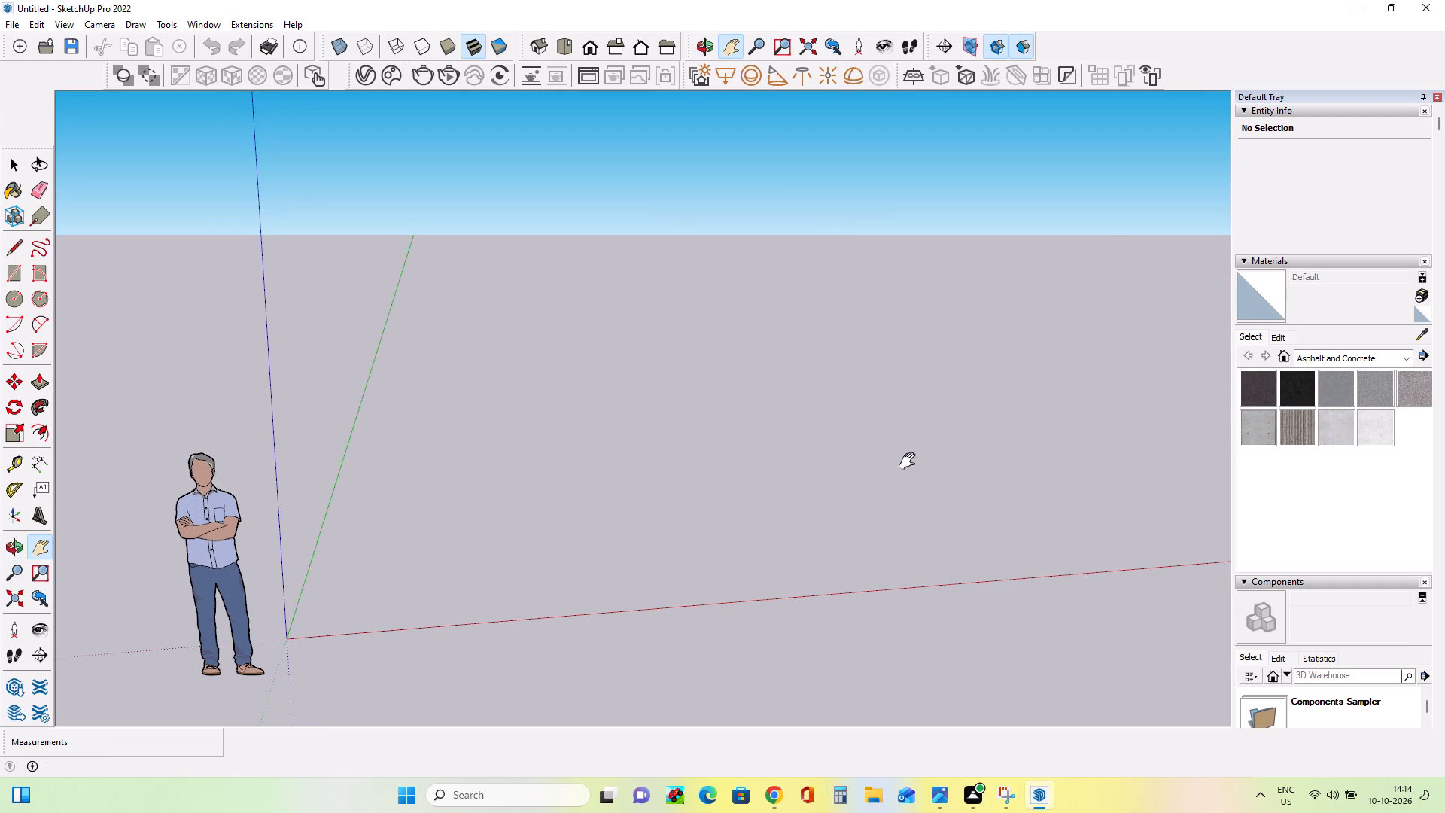
left_click(13, 264)
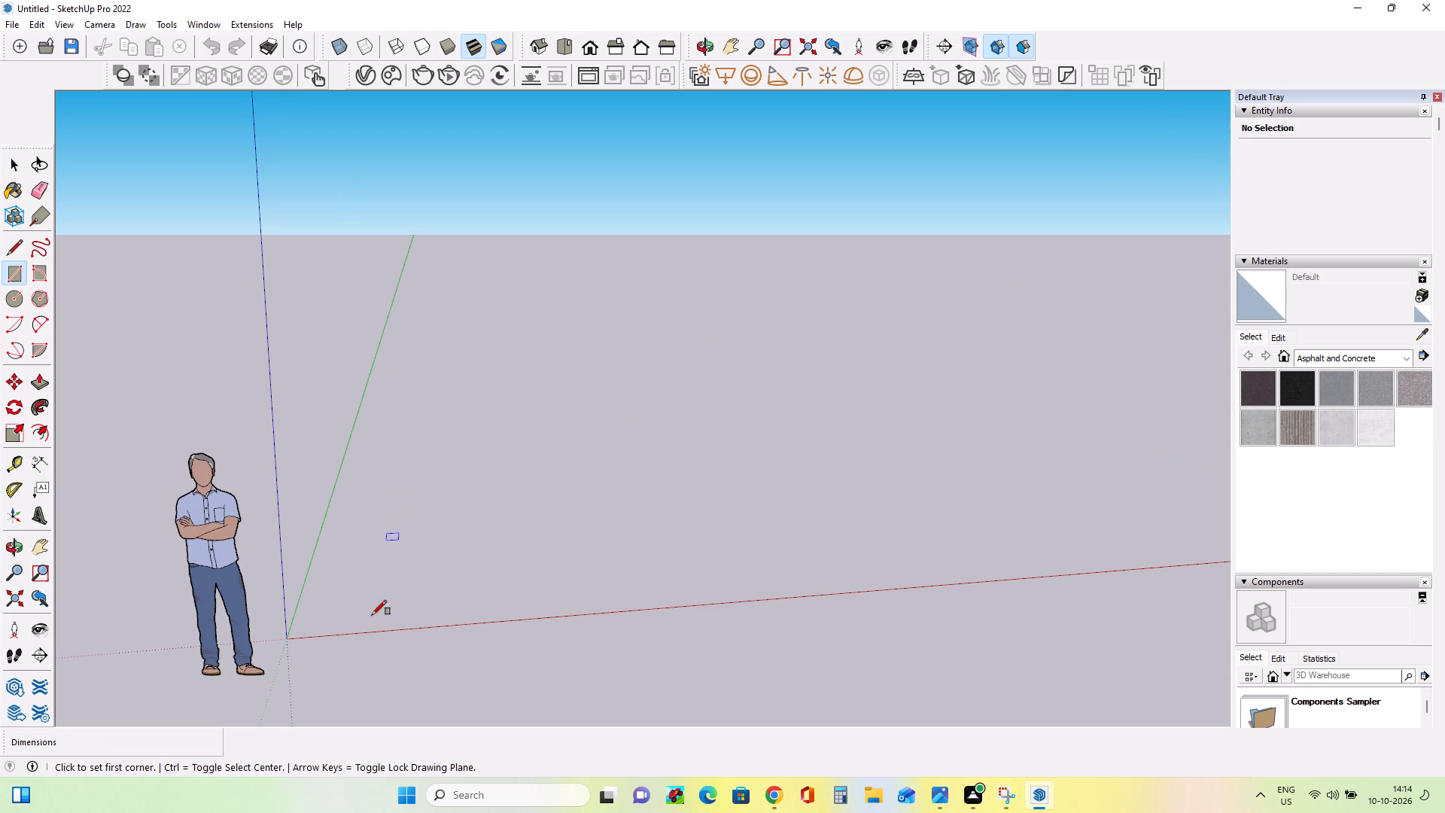
left_click(7, 25)
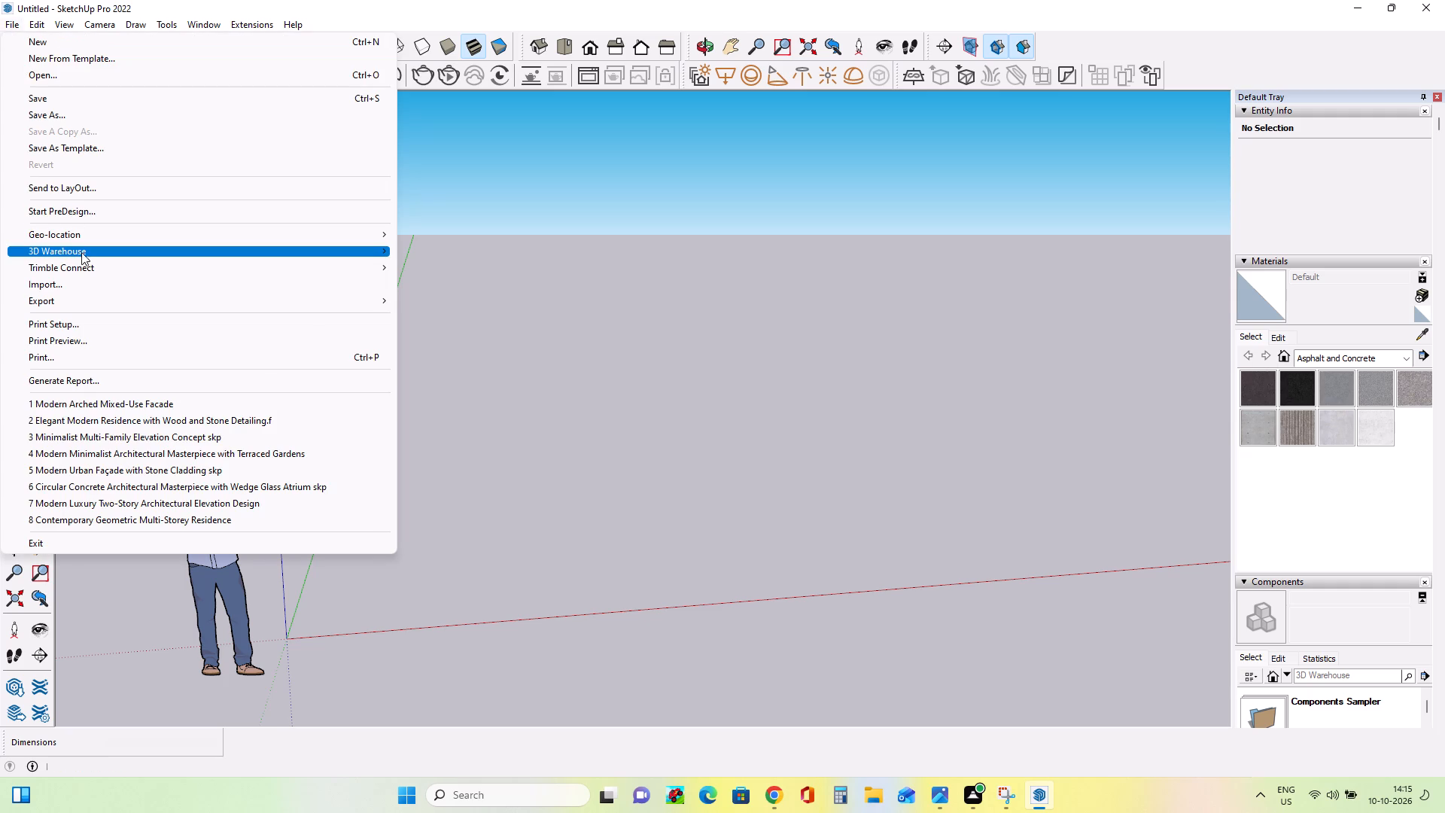
left_click(90, 292)
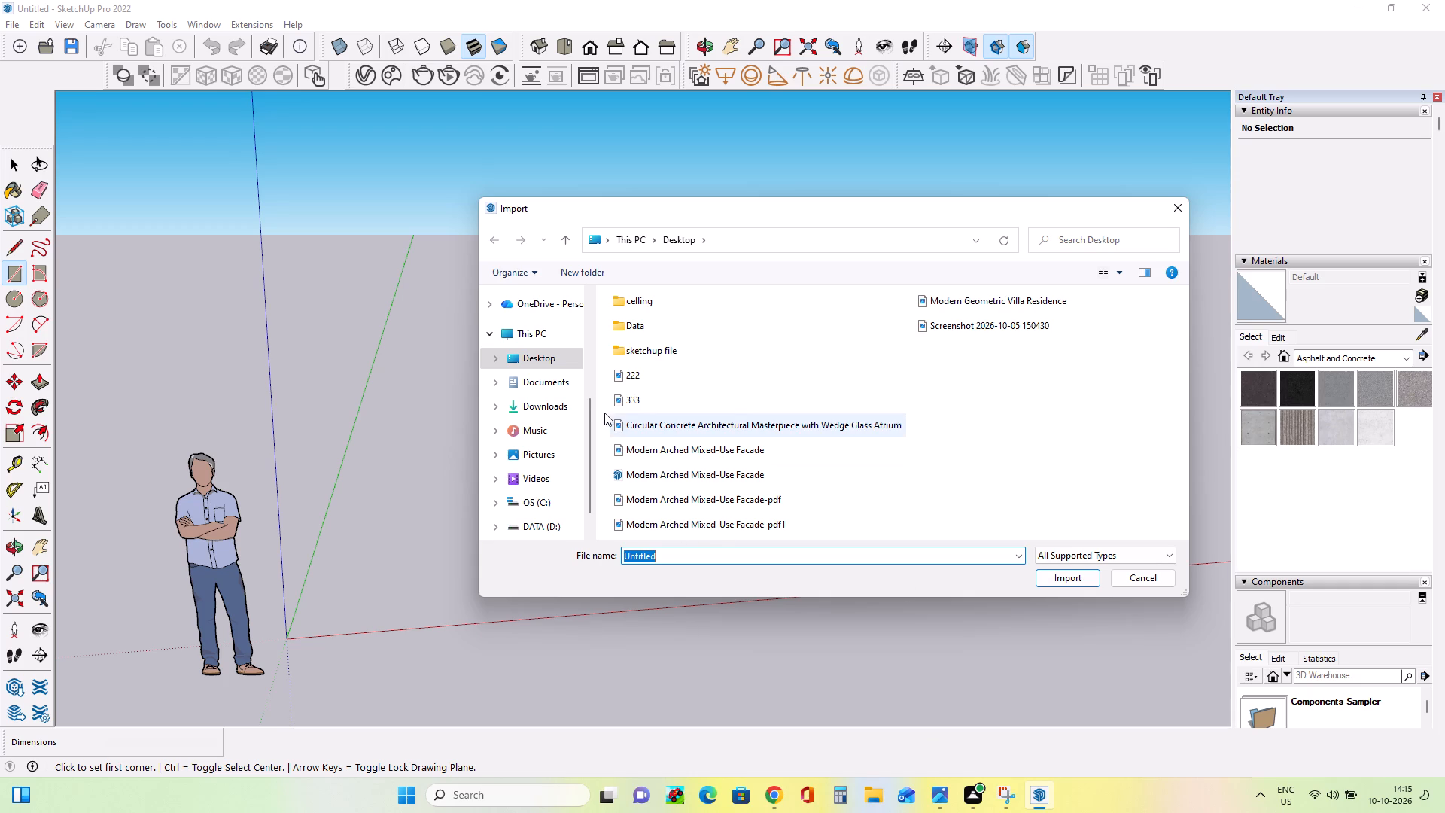
left_click(1004, 304)
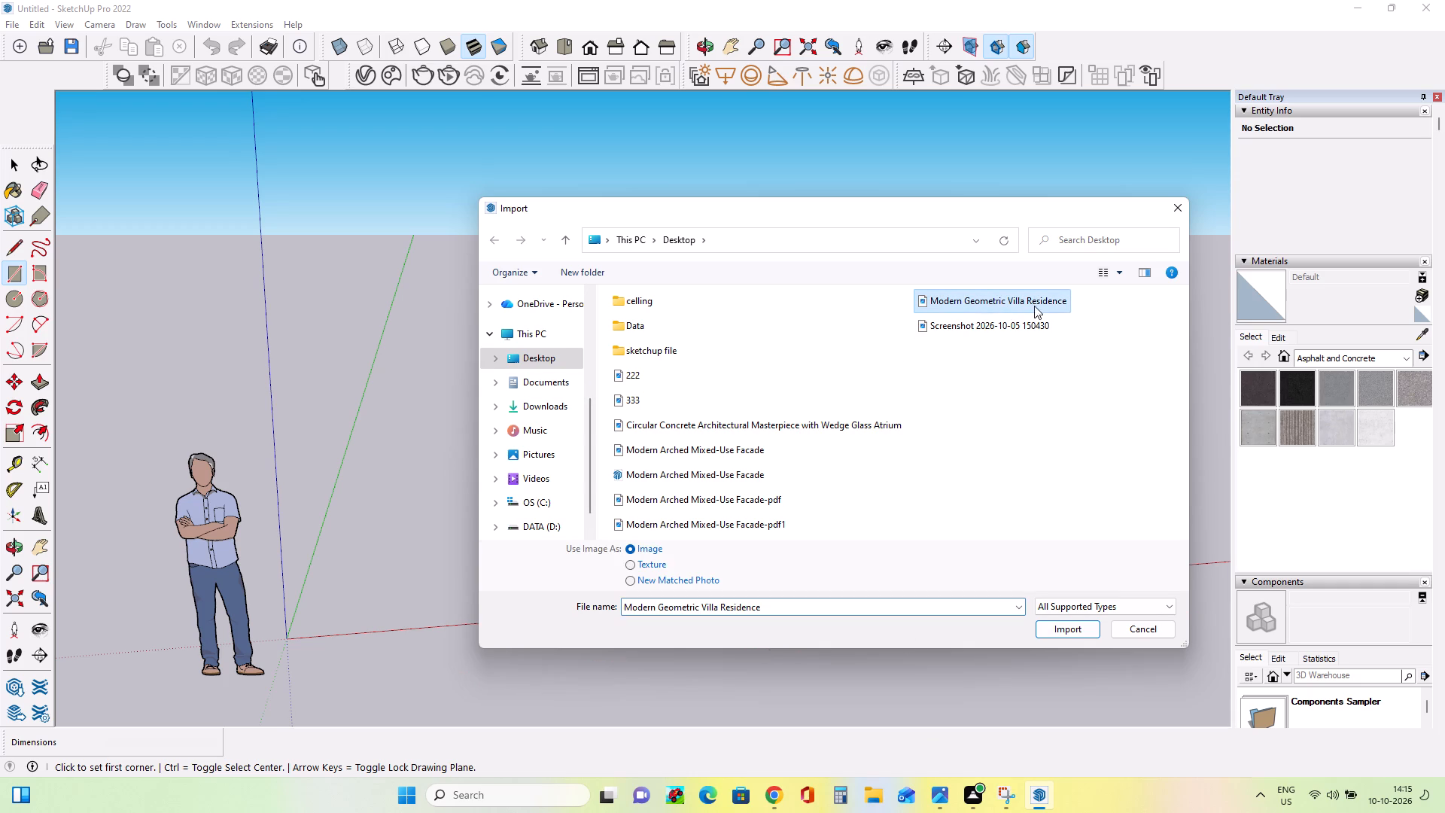
left_click(1062, 634)
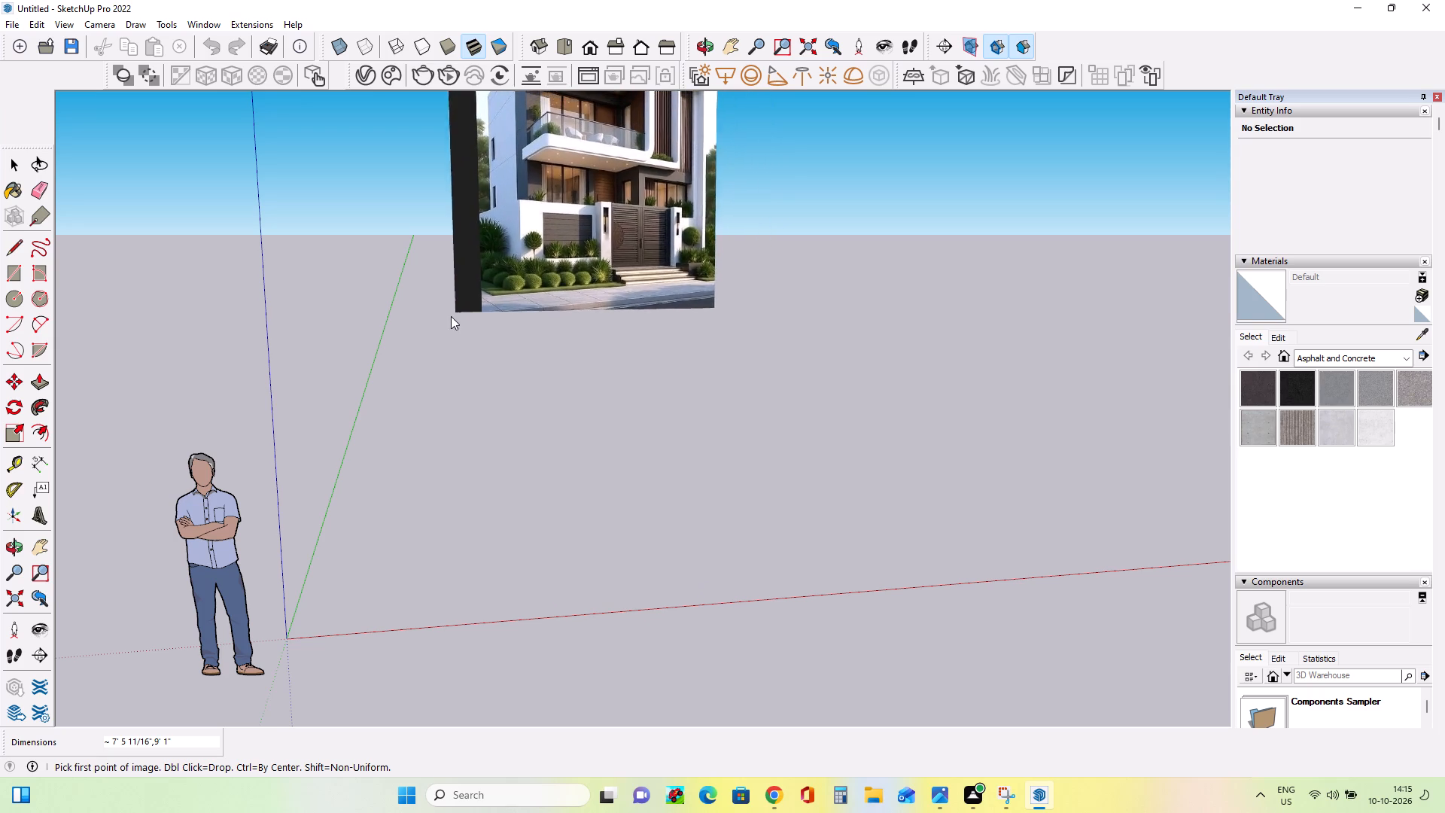
left_click(455, 288)
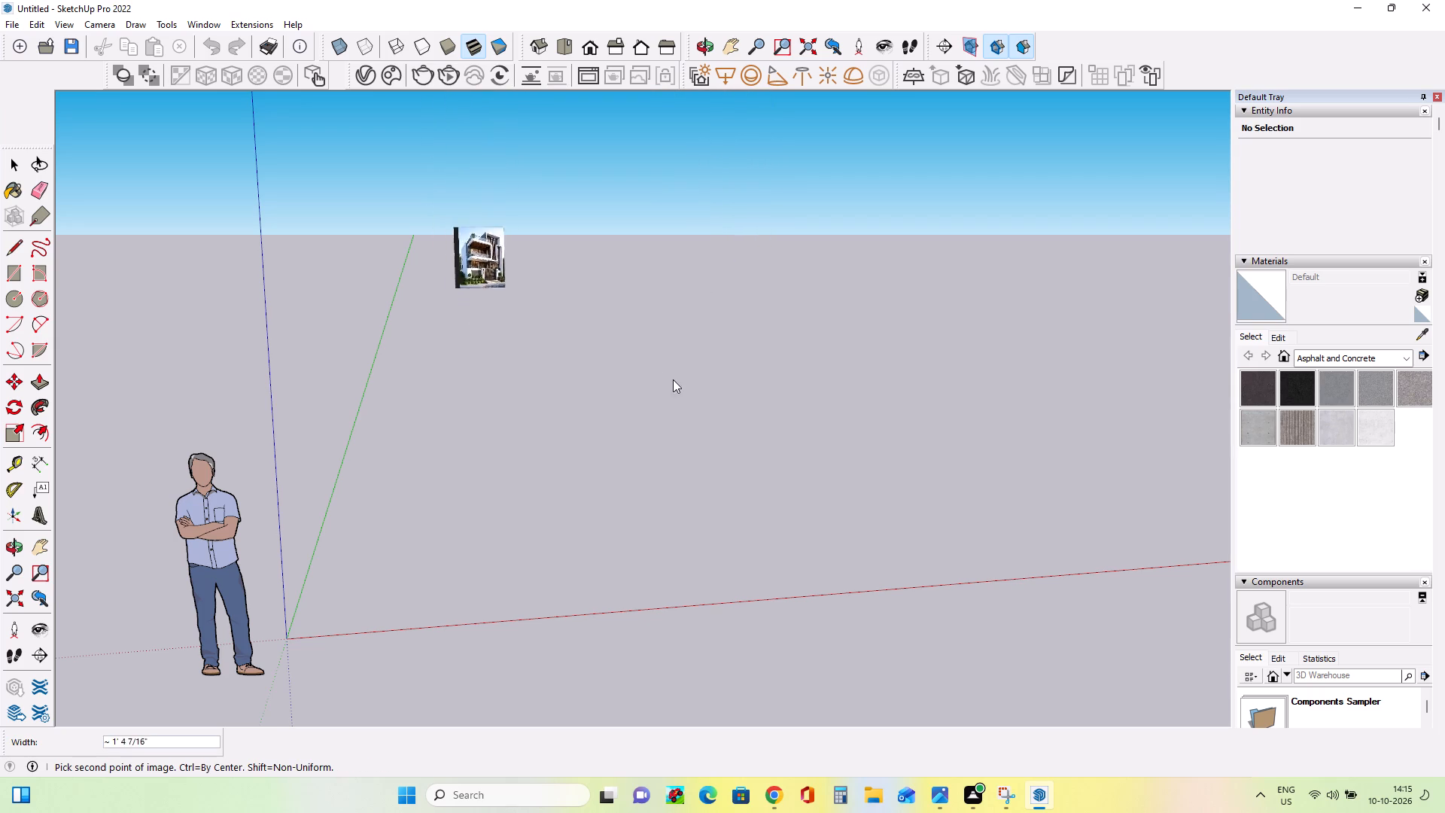
left_click(739, 235)
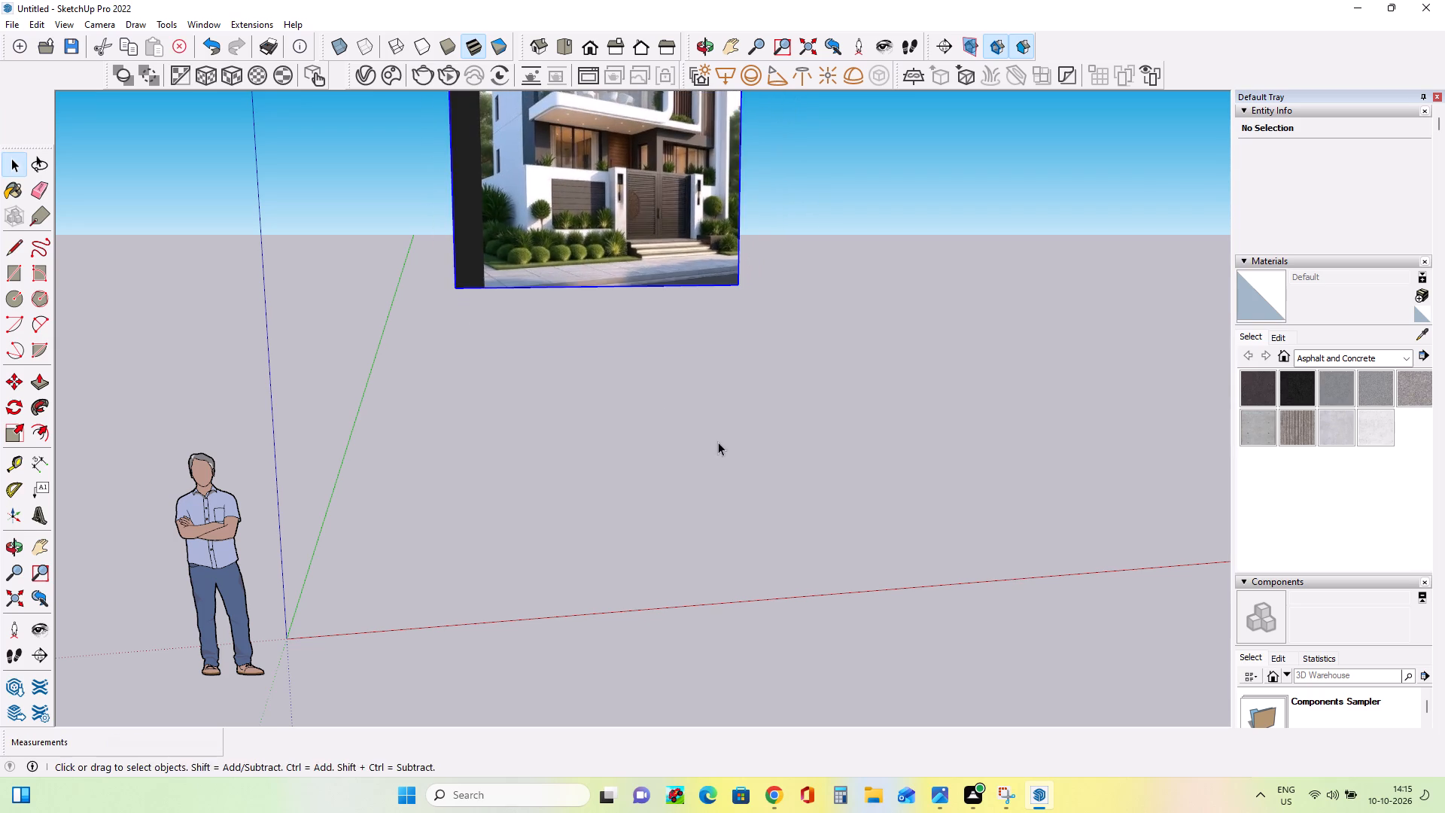
Move the imported villa image in several shifts so it stands behind the red axis, near the scale figure.
middle_click_drag(718, 442, 771, 458)
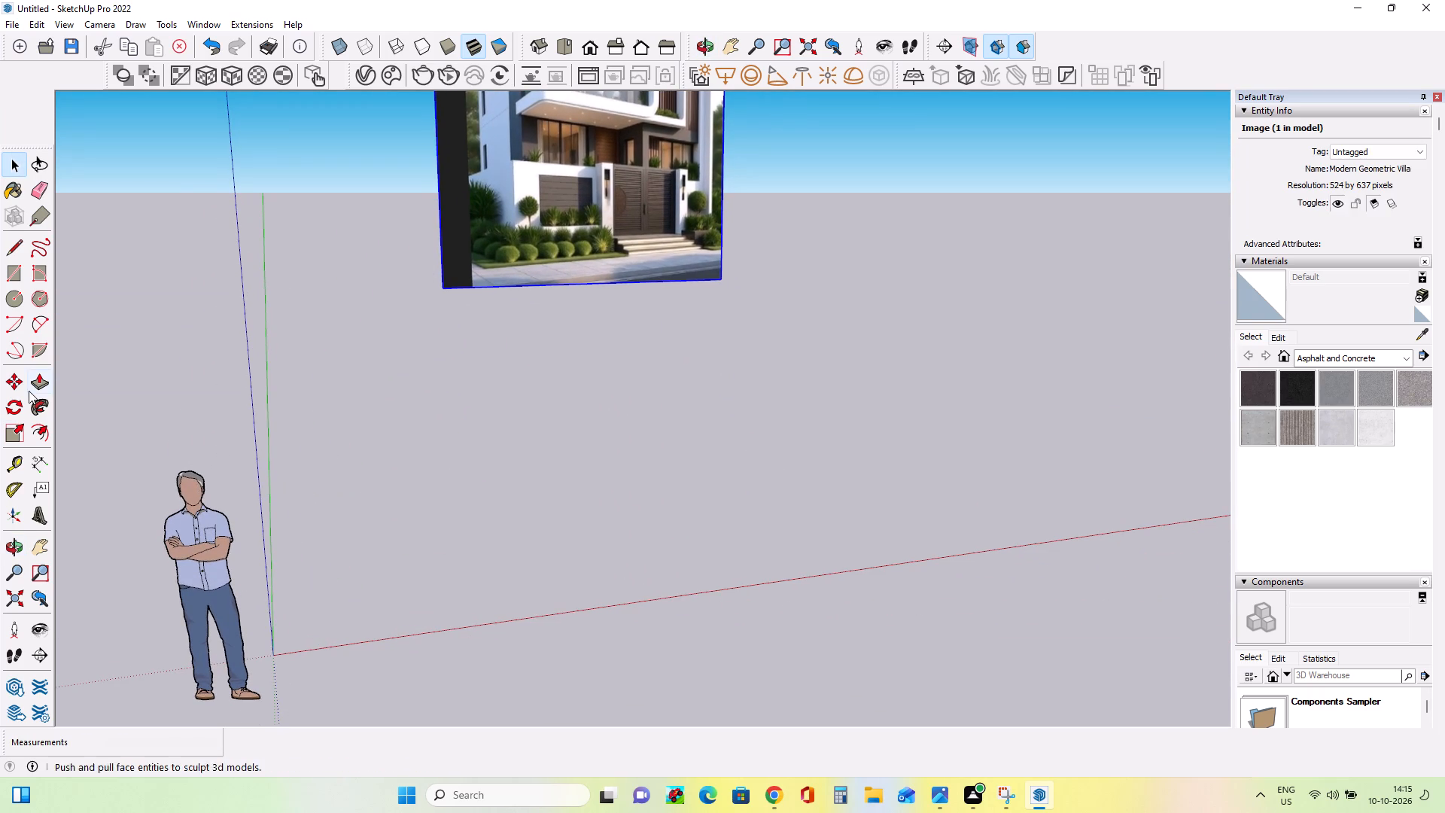
left_click(15, 382)
left_click(444, 293)
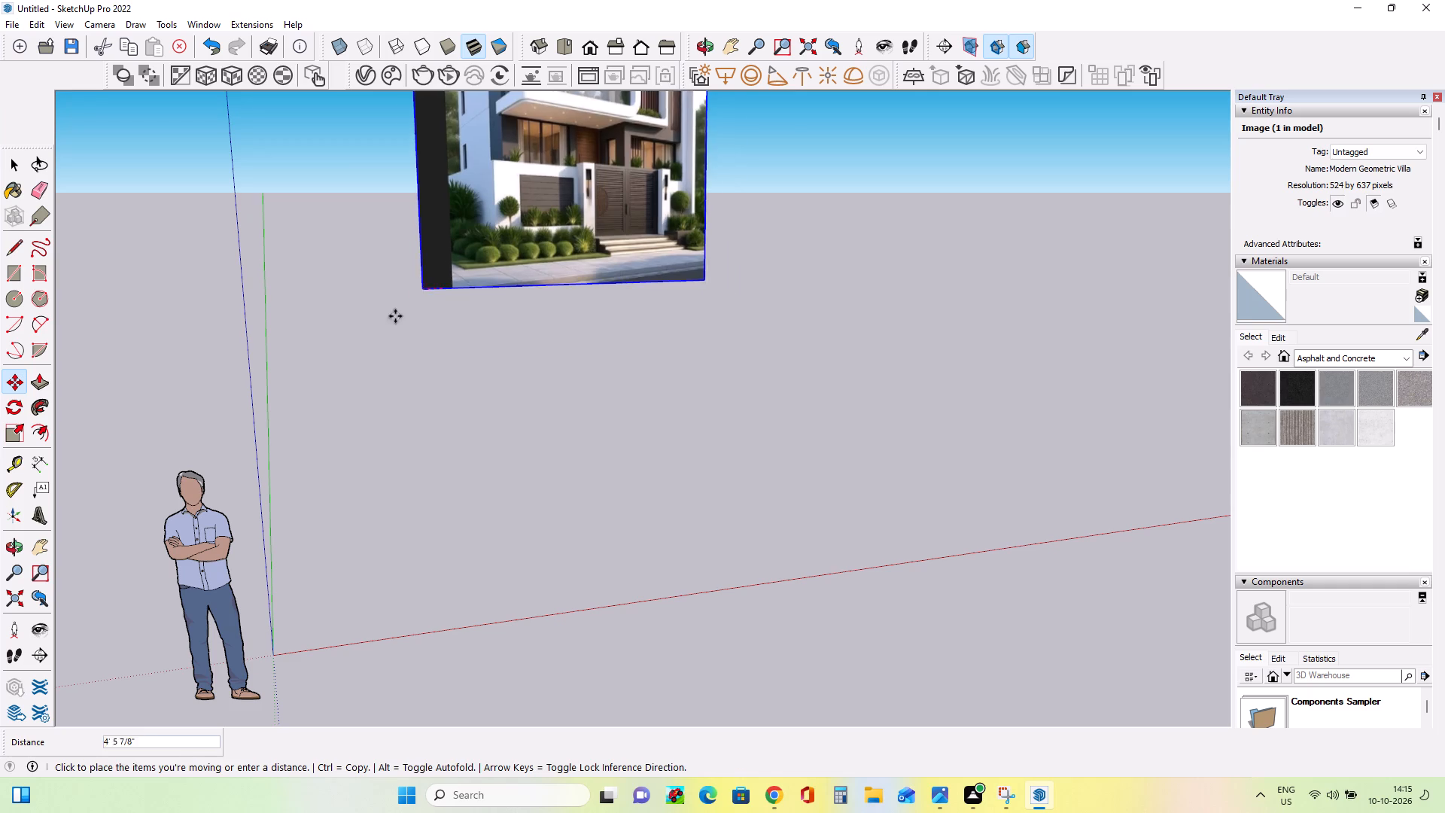
left_click(396, 260)
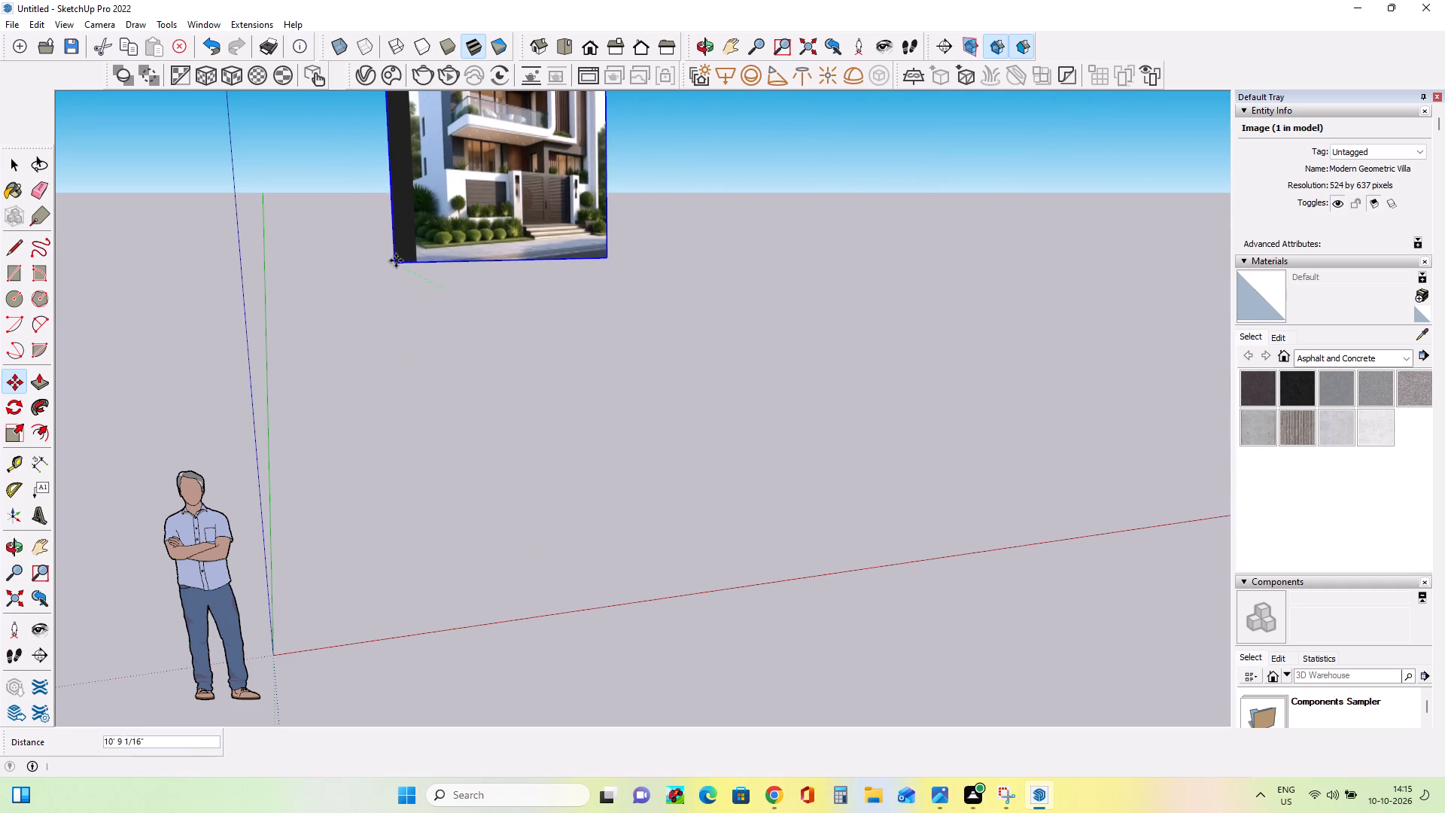
middle_click_drag(697, 297, 539, 216)
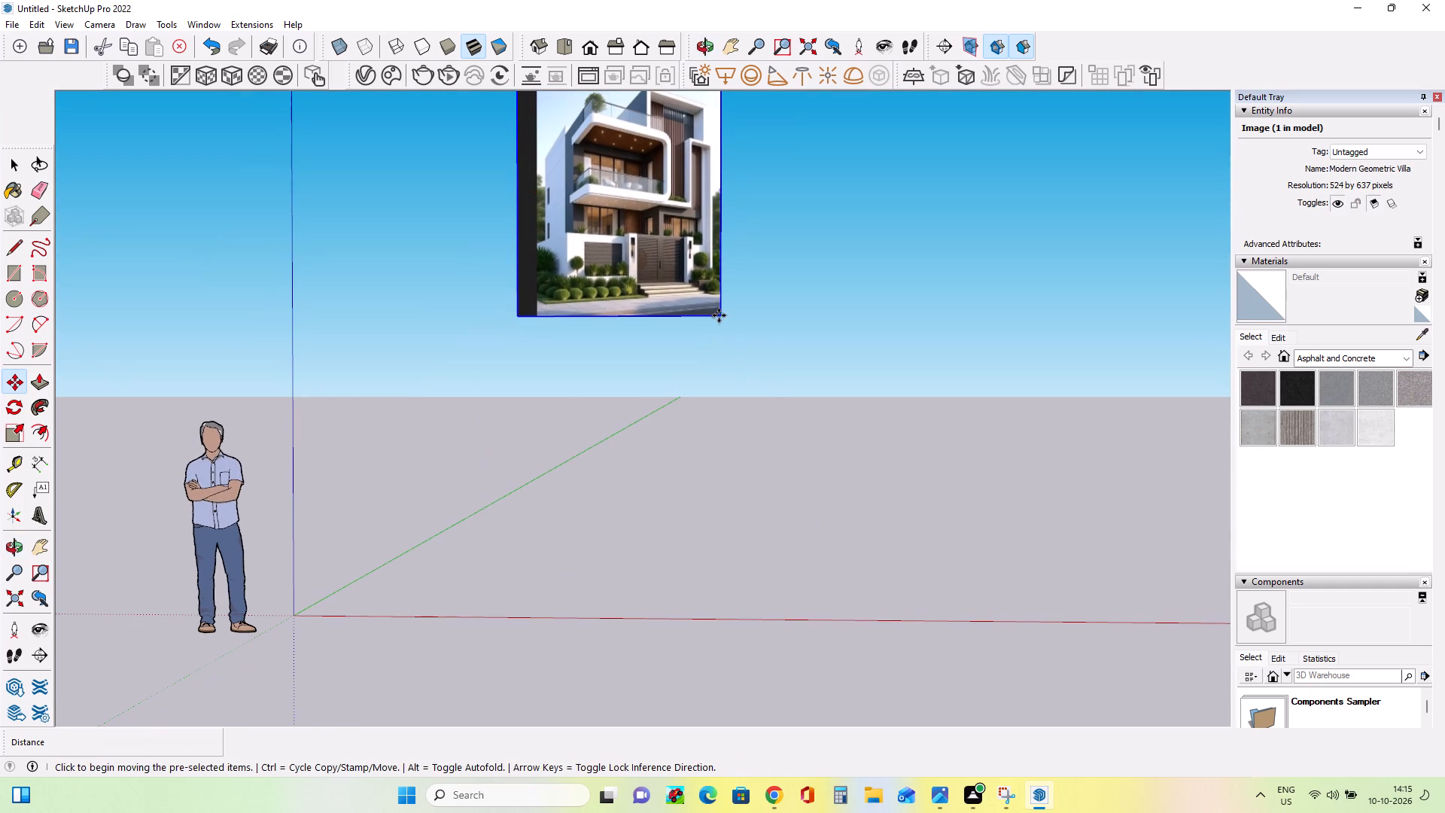
left_click(719, 315)
left_click(841, 577)
middle_click_drag(608, 572, 901, 557)
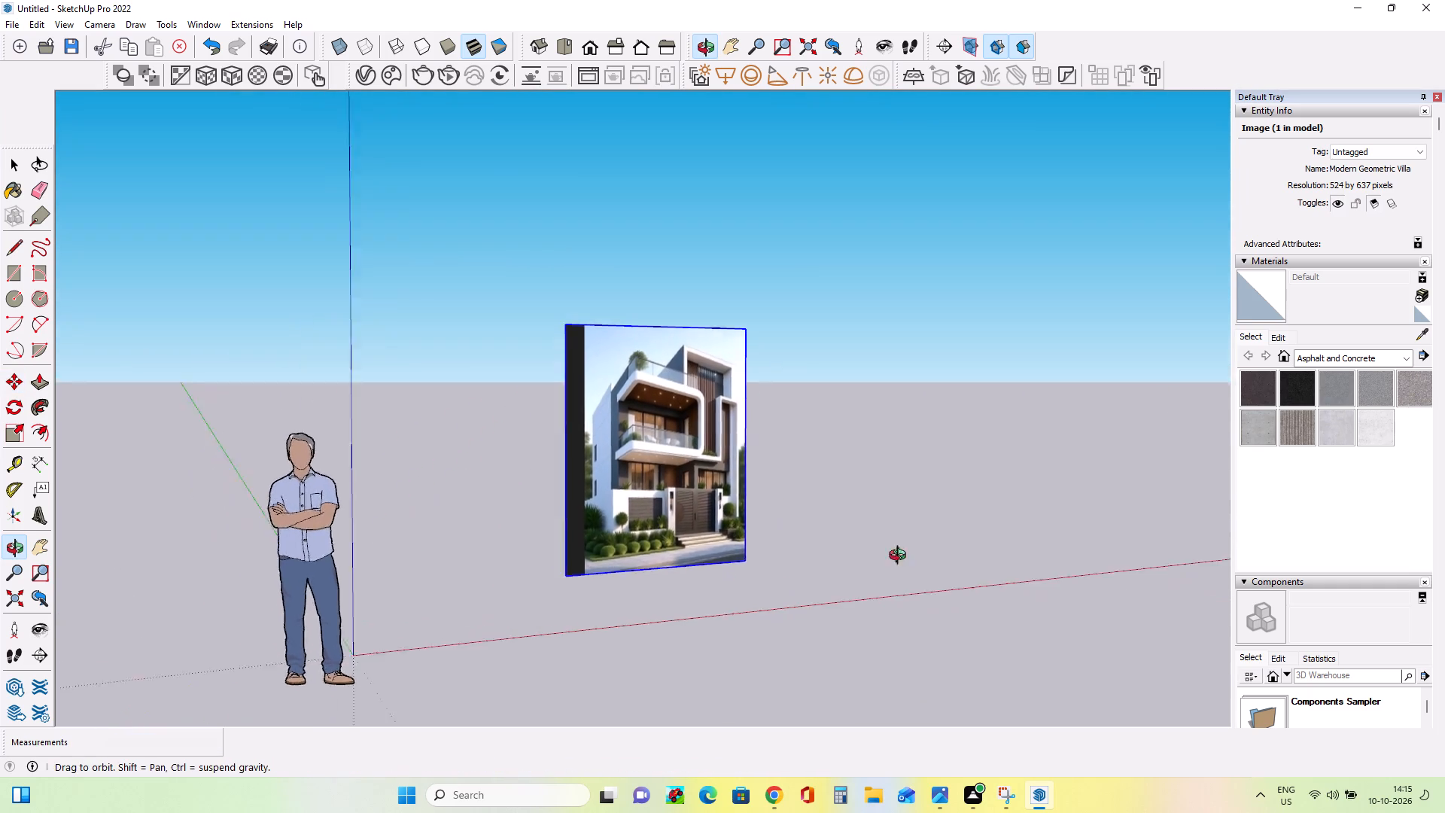
middle_click_drag(901, 557, 1169, 525)
left_click(465, 609)
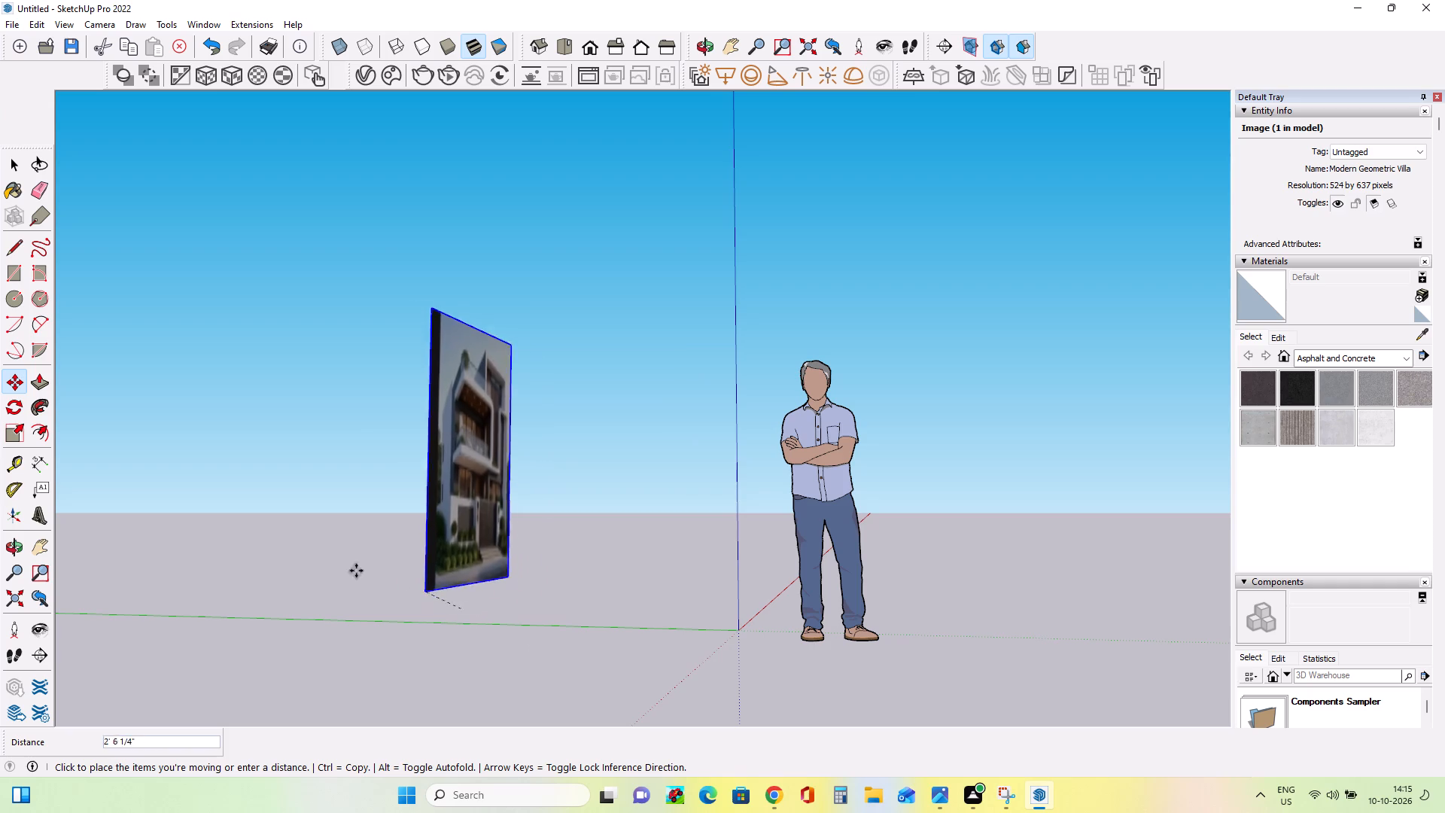
left_click(225, 575)
Draw a ground rectangle of about 59' 3" by 42' 3" beside the villa image, on the side away from the scale figure.
middle_click_drag(929, 547, 491, 583)
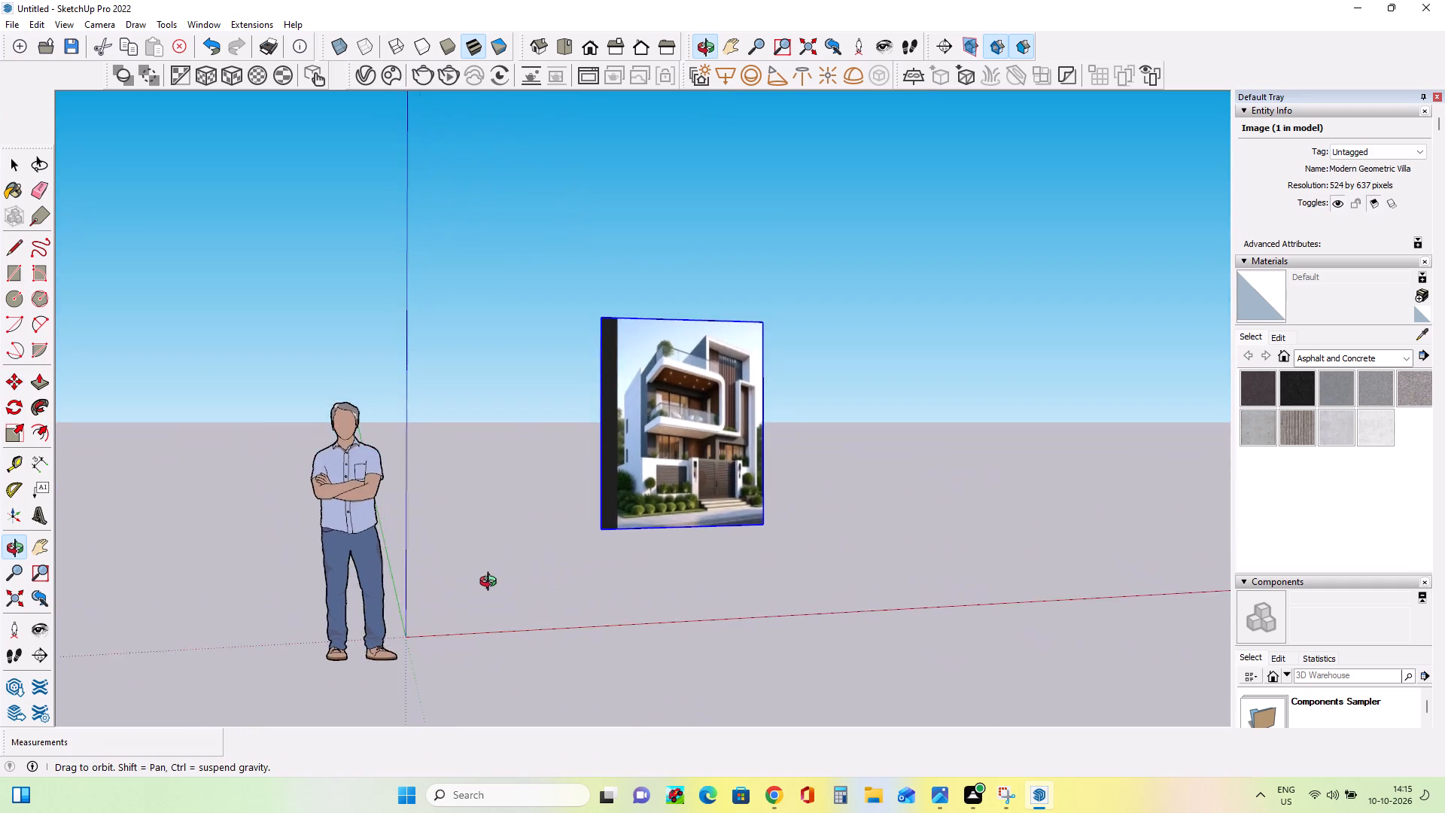
middle_click_drag(491, 583, 633, 574)
scroll(560, 595, "down", 2)
scroll(753, 549, "down", 4)
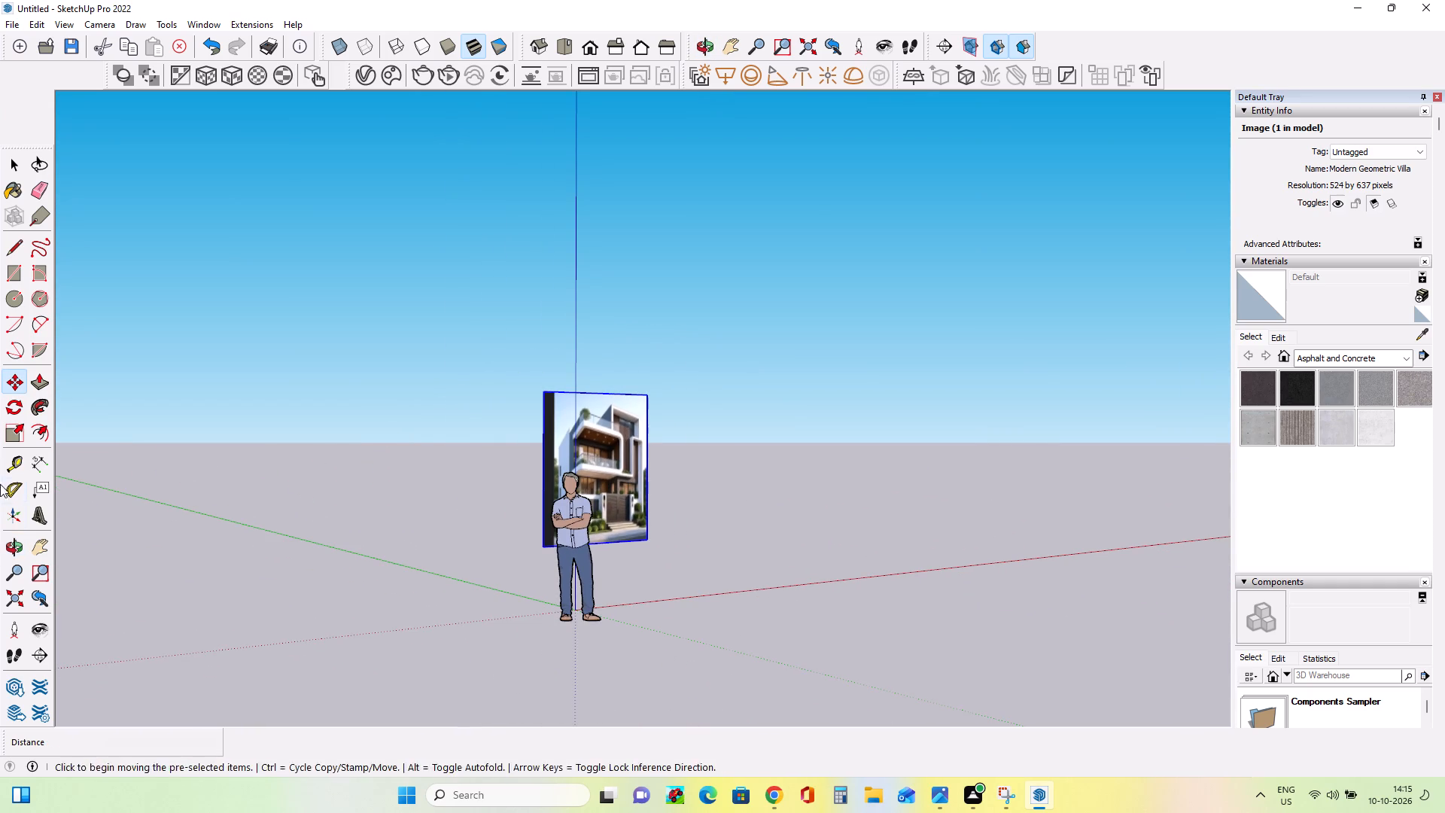
left_click(34, 553)
left_click_drag(654, 501, 357, 554)
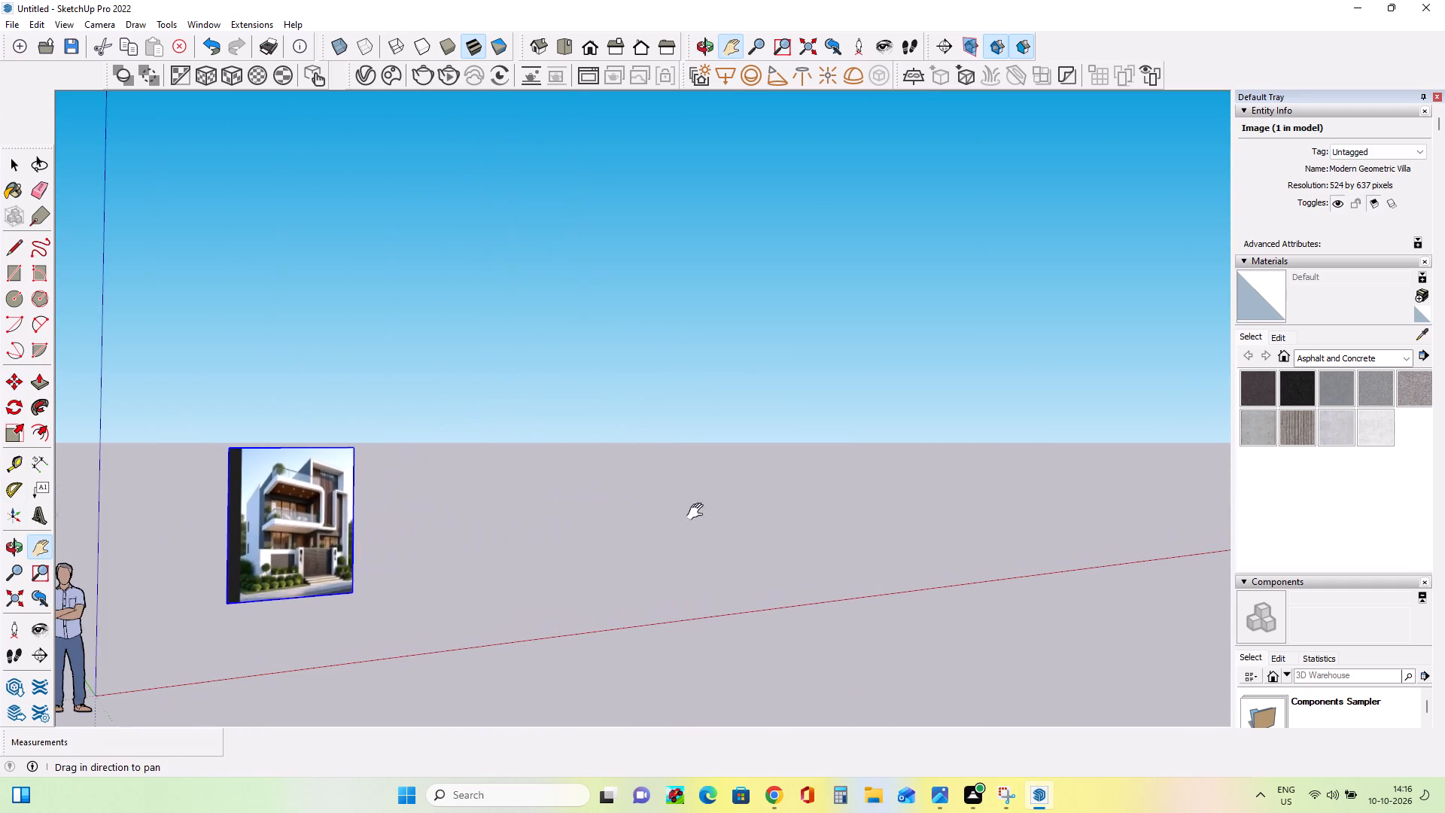
middle_click_drag(796, 501, 616, 575)
scroll(734, 588, "up", 4)
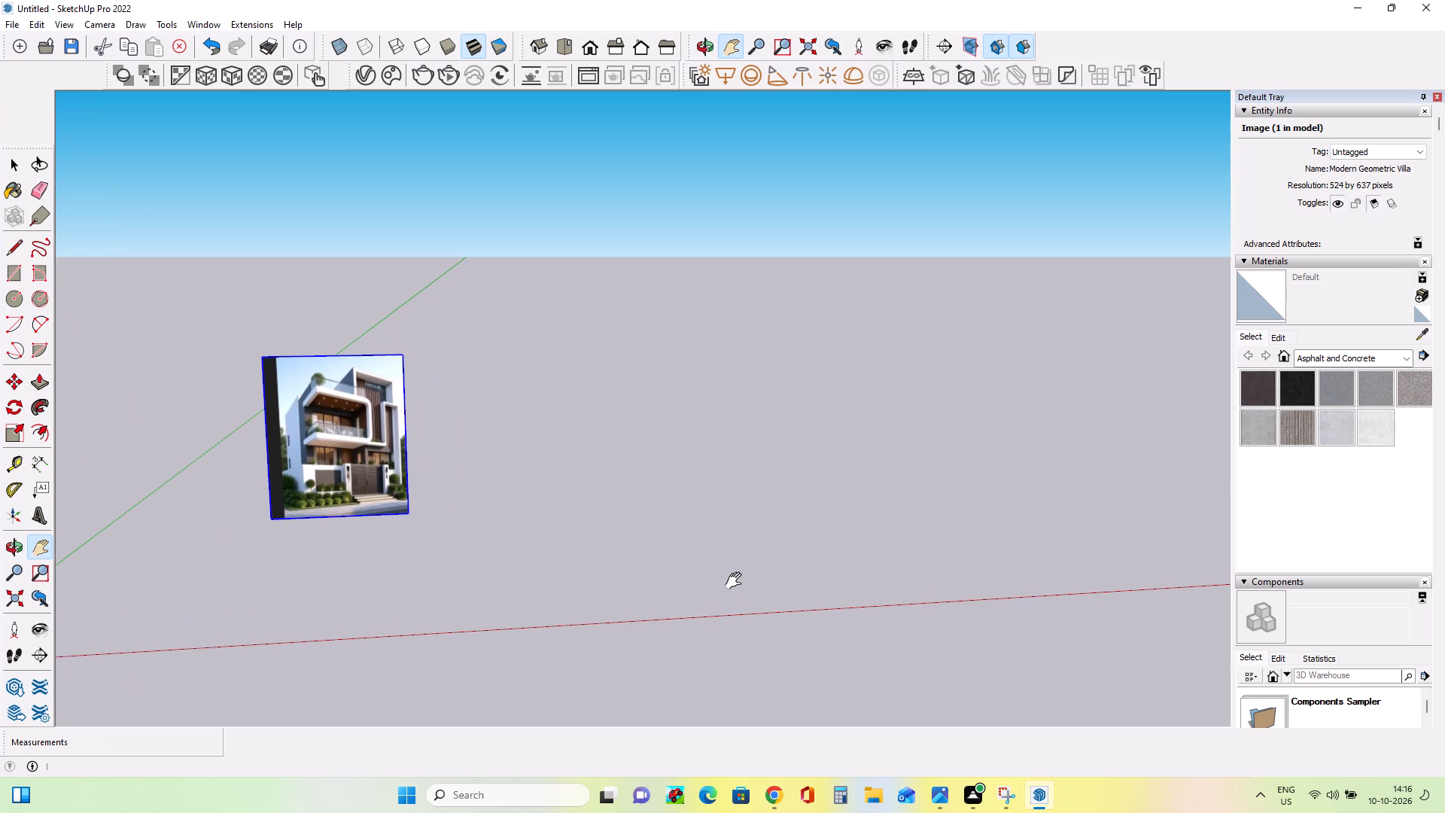
left_click(12, 266)
middle_click_drag(468, 523, 533, 528)
scroll(533, 528, "down", 4)
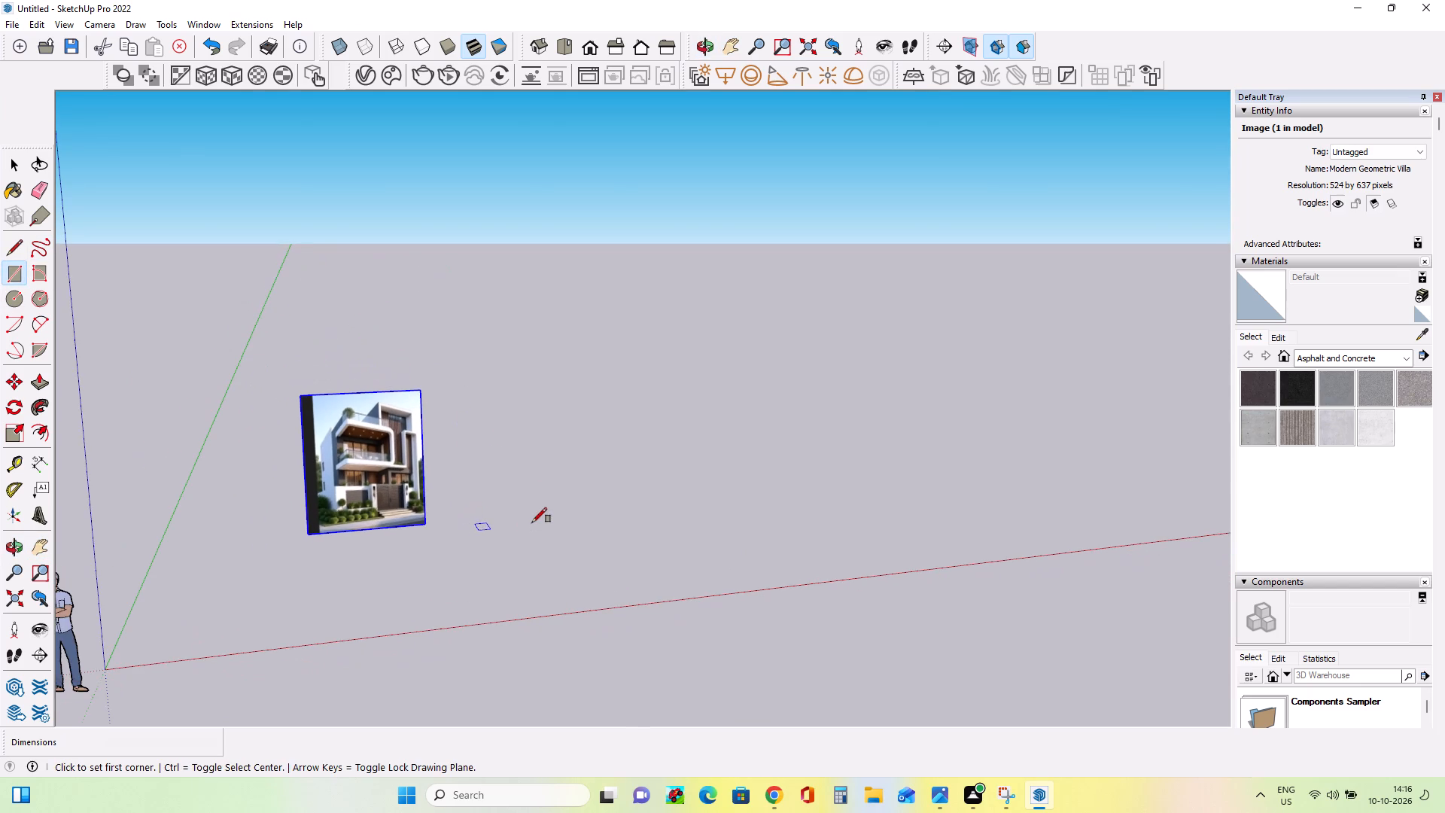
left_click(462, 410)
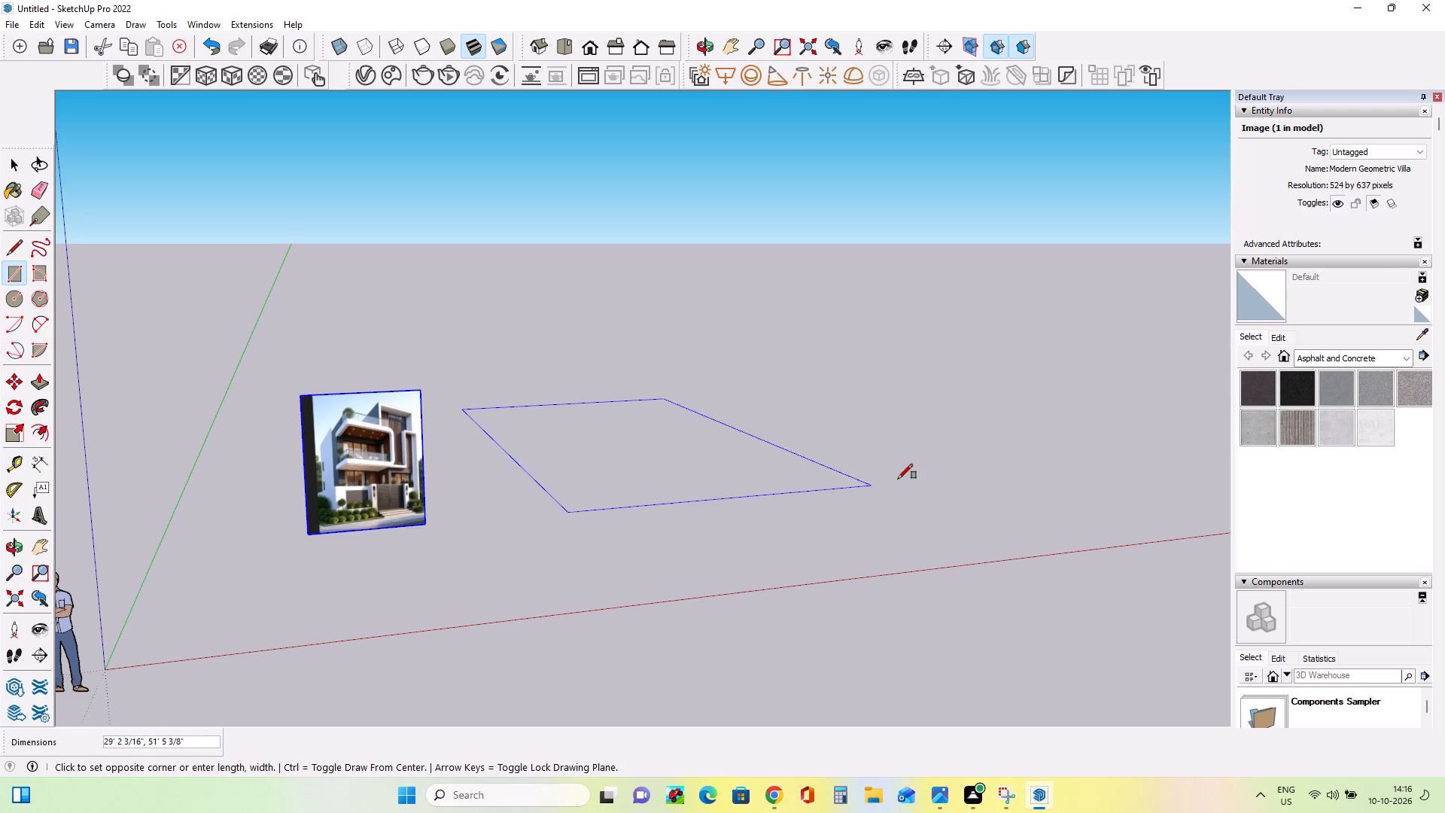
left_click(1086, 442)
Move the villa image about 31' 2" so its lower corner meets the near short edge of the ground rectangle.
middle_click_drag(1033, 523, 951, 595)
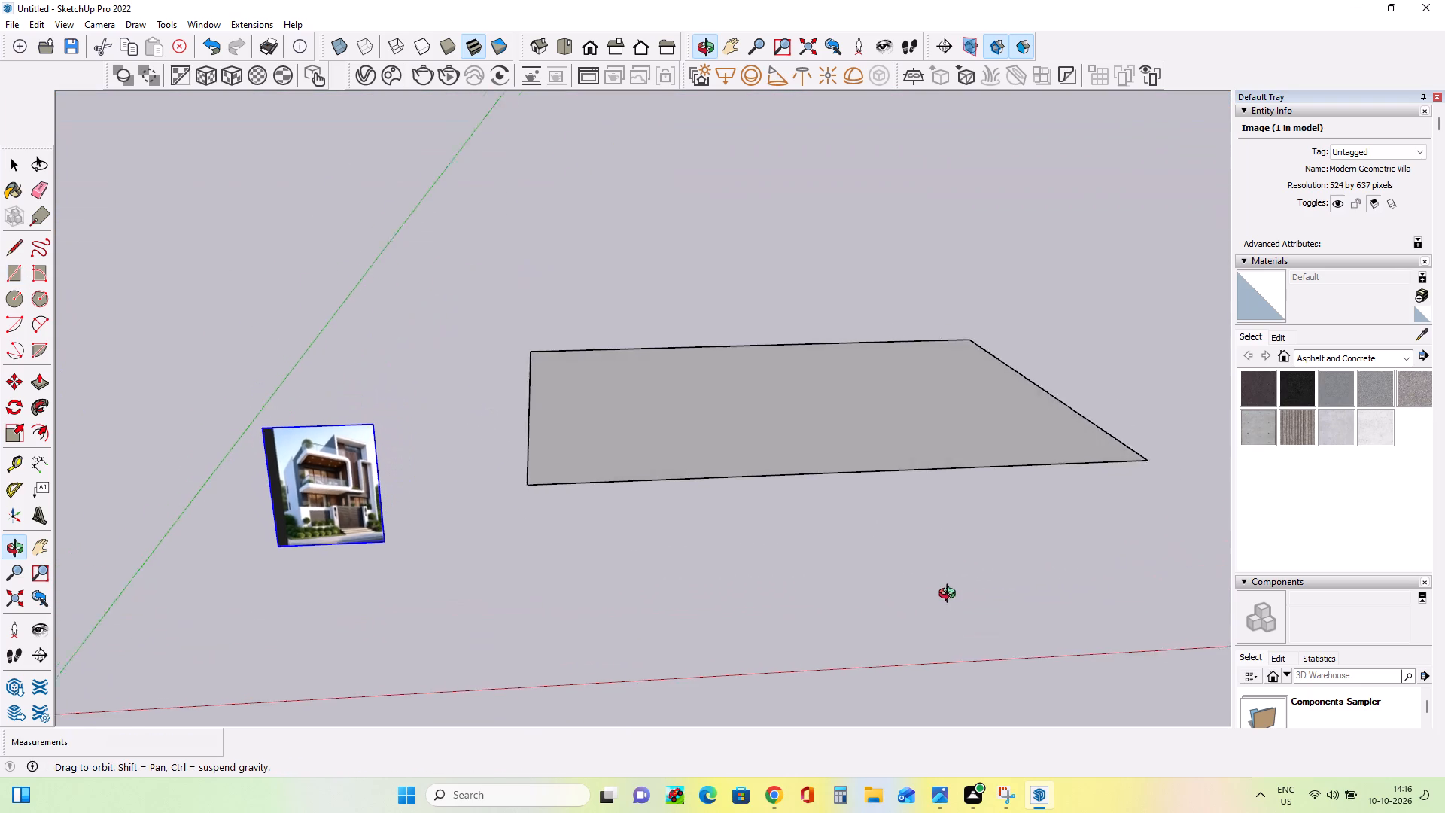
middle_click_drag(951, 595, 951, 595)
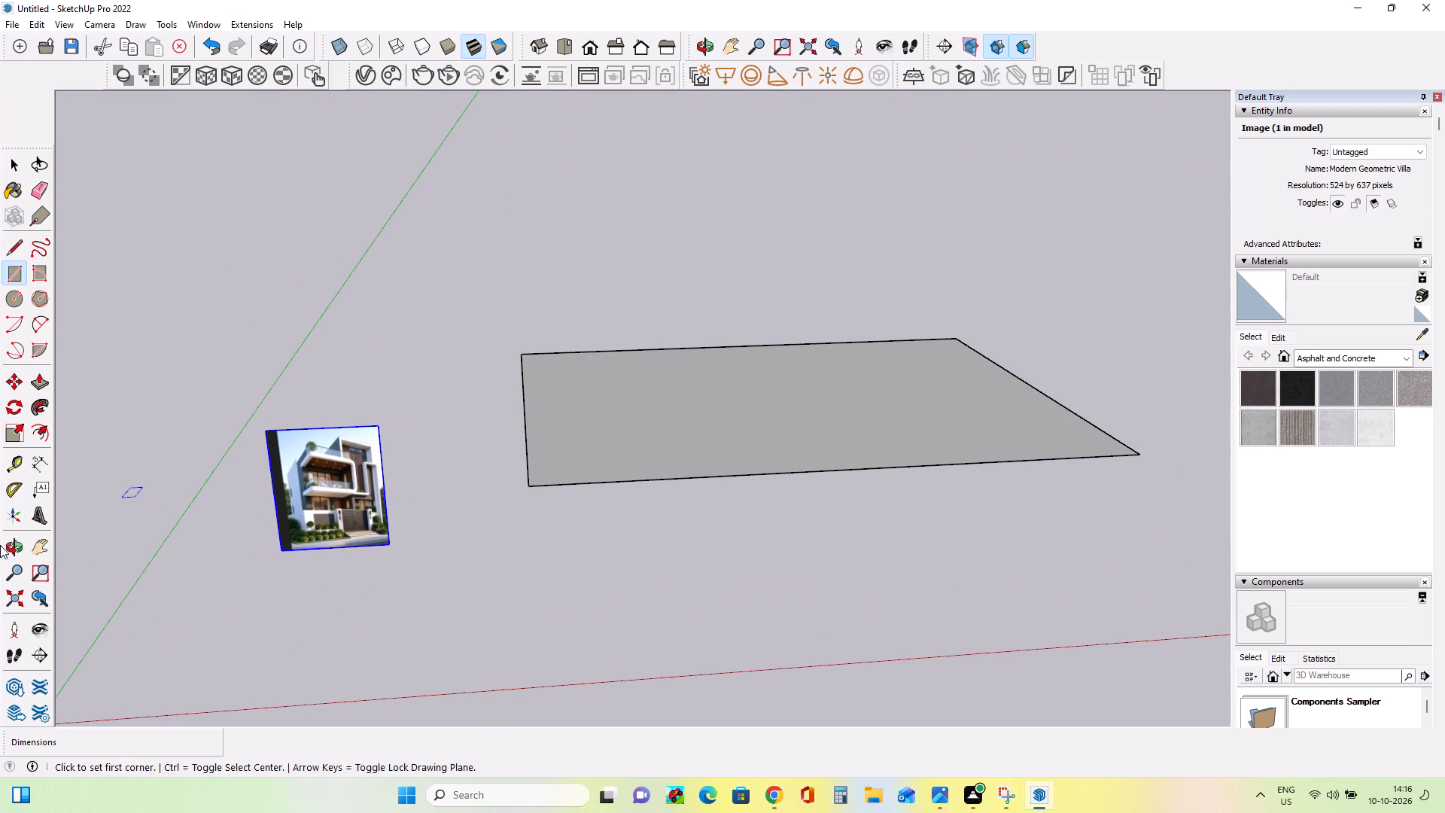
left_click(35, 544)
left_click_drag(486, 485, 350, 540)
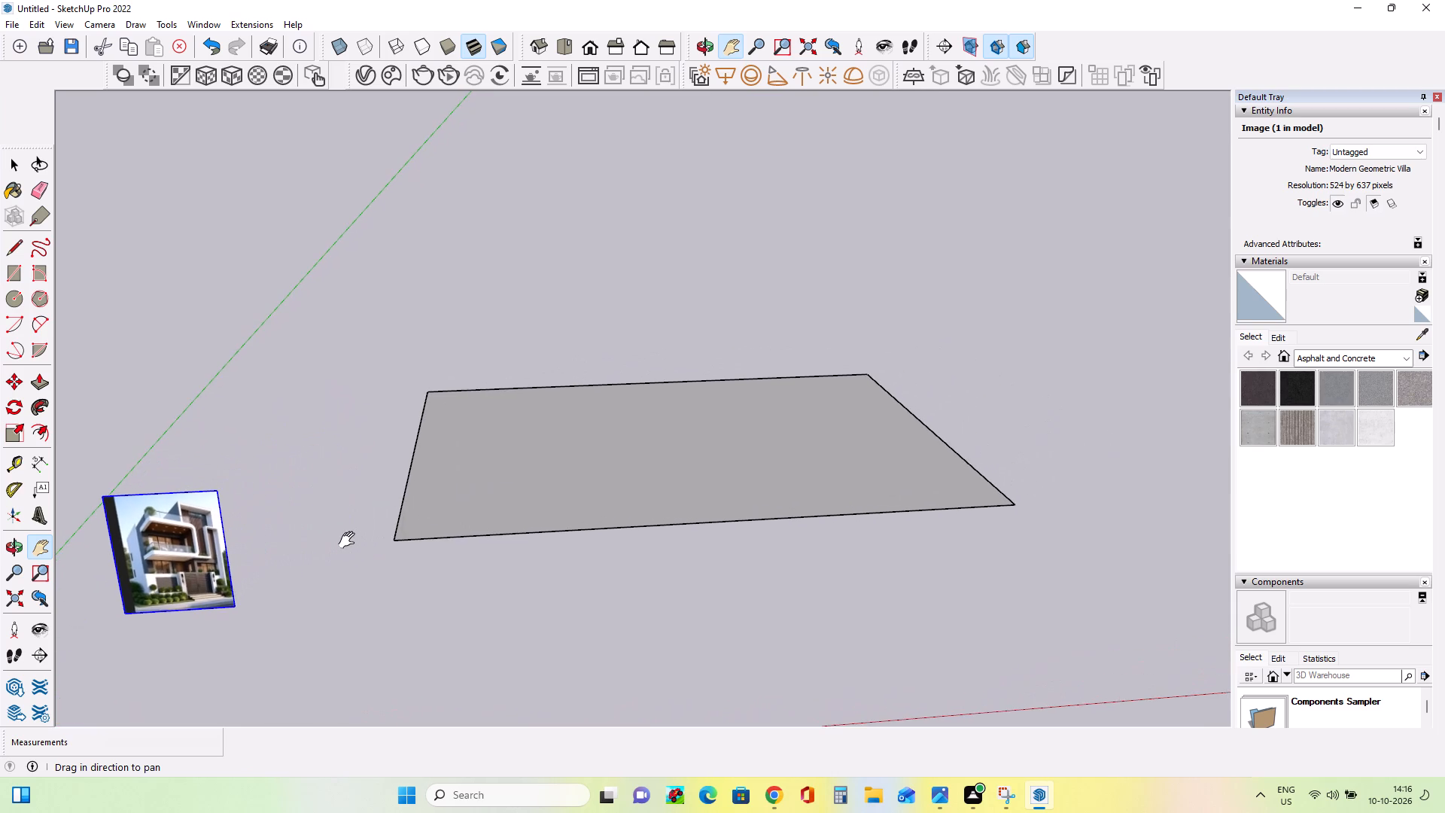
middle_click_drag(613, 563, 620, 532)
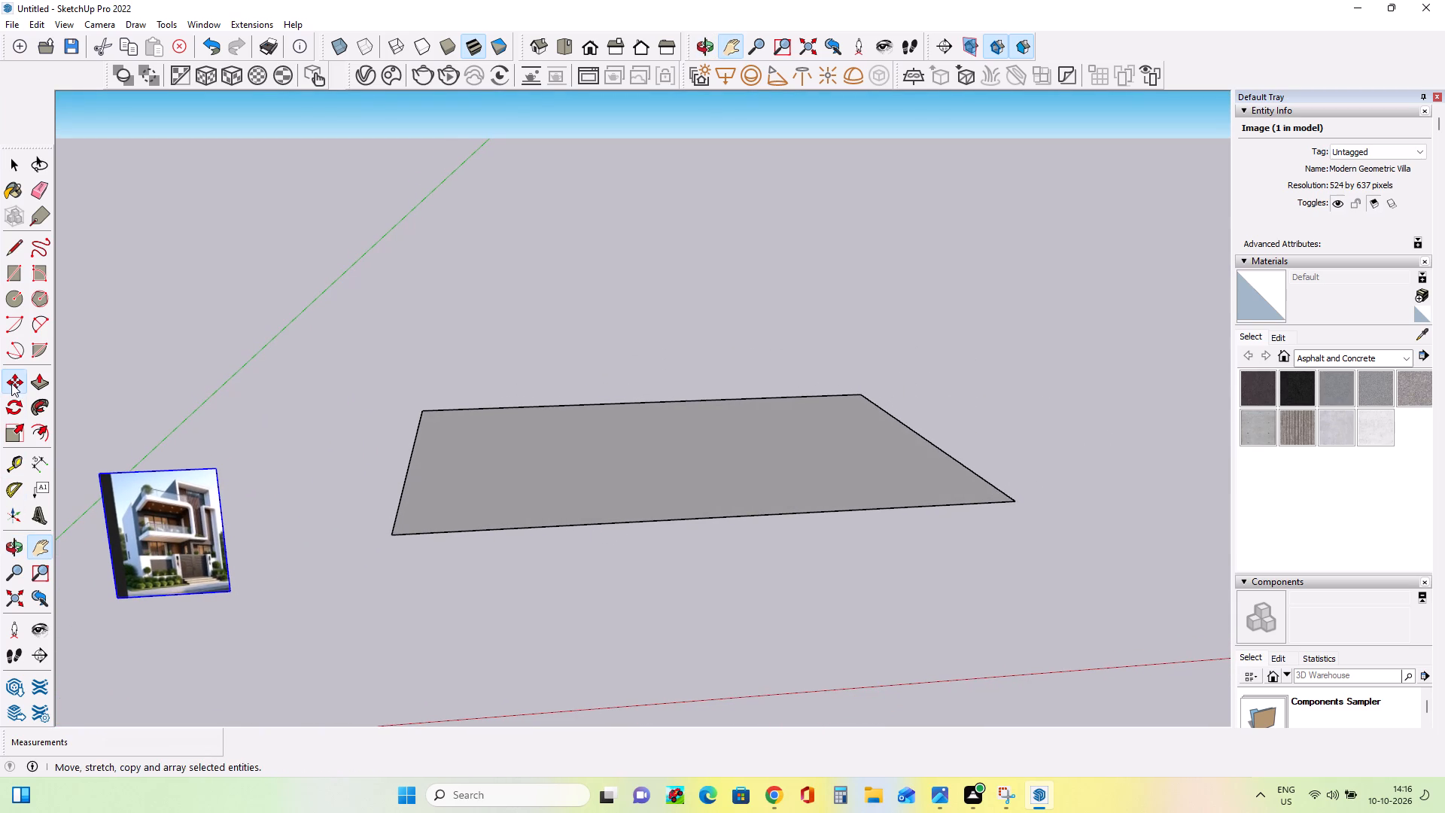
left_click(11, 383)
left_click(230, 592)
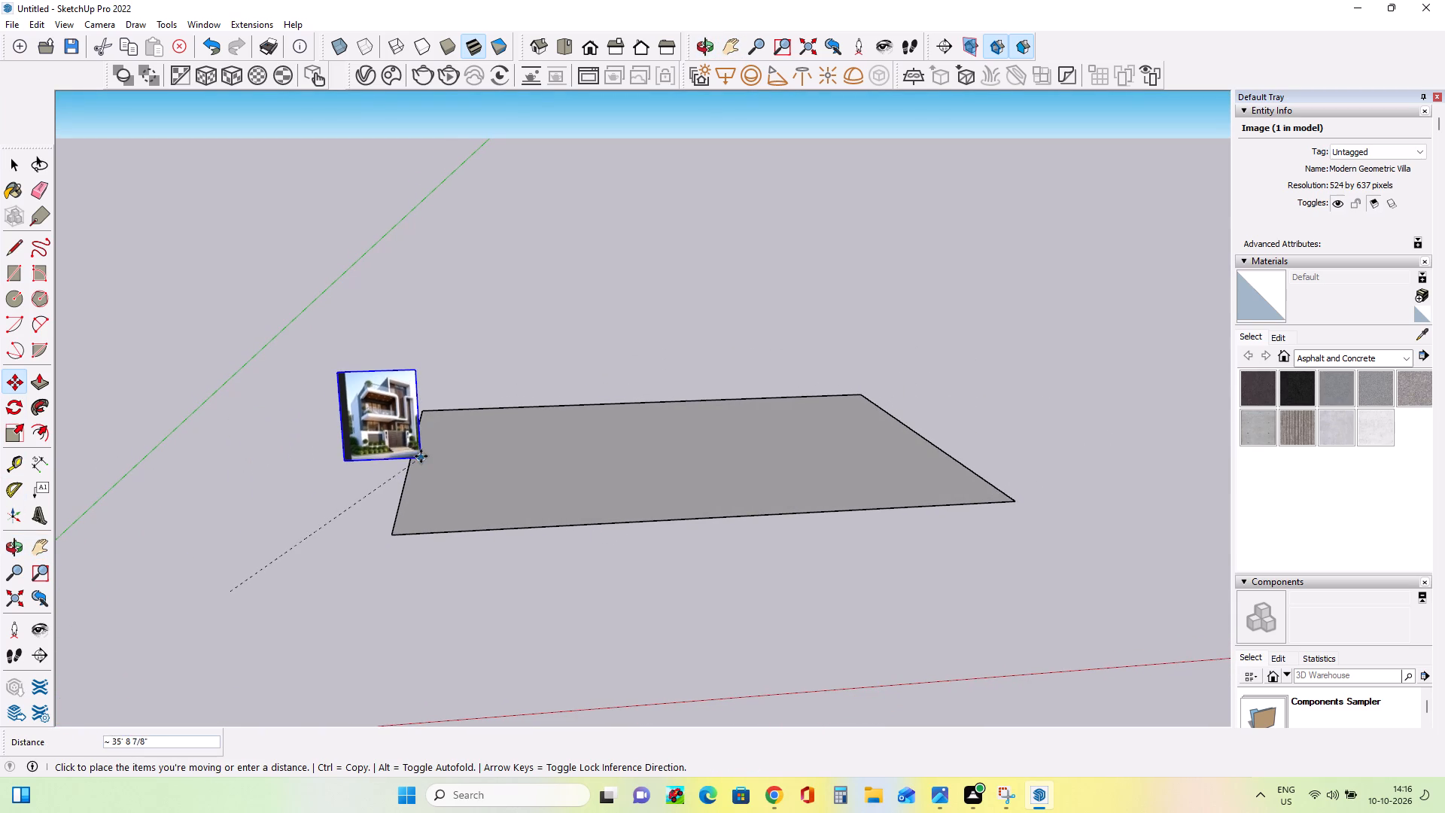
left_click(409, 467)
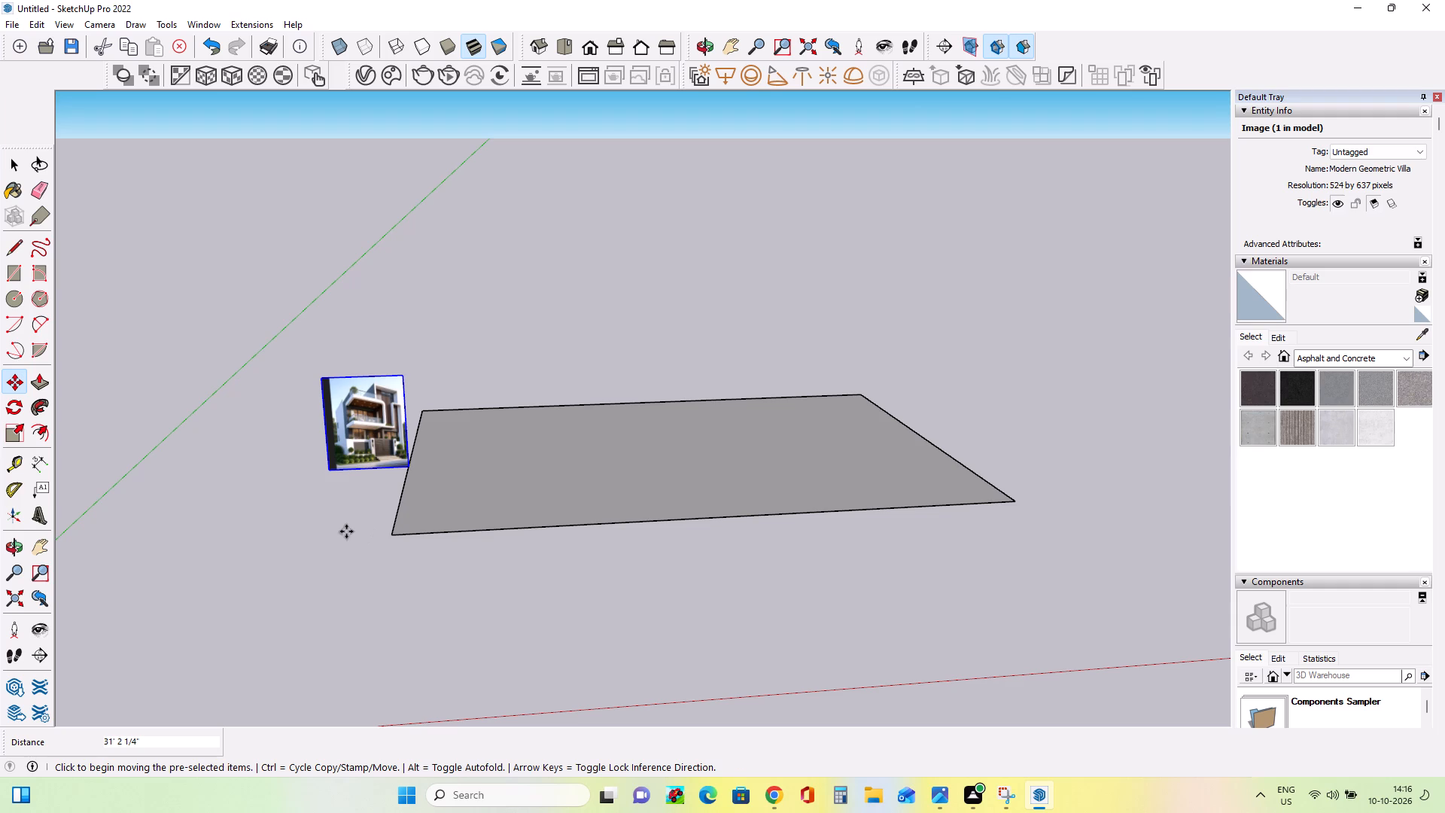
Examine the villa reference image and the ground rectangle beside it from closer viewpoints.
scroll(433, 481, "up", 7)
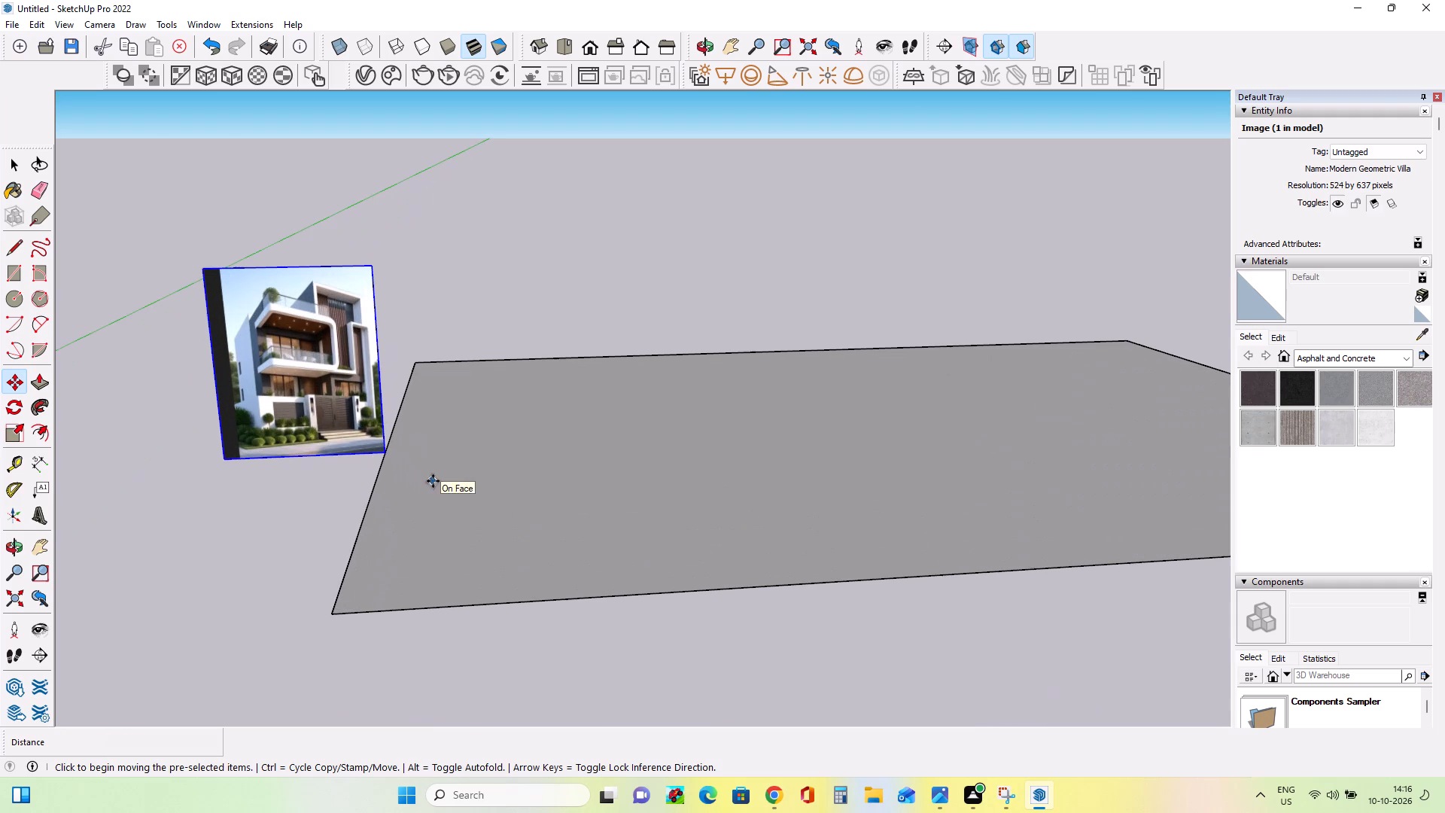
left_click(41, 551)
left_click_drag(718, 482, 621, 505)
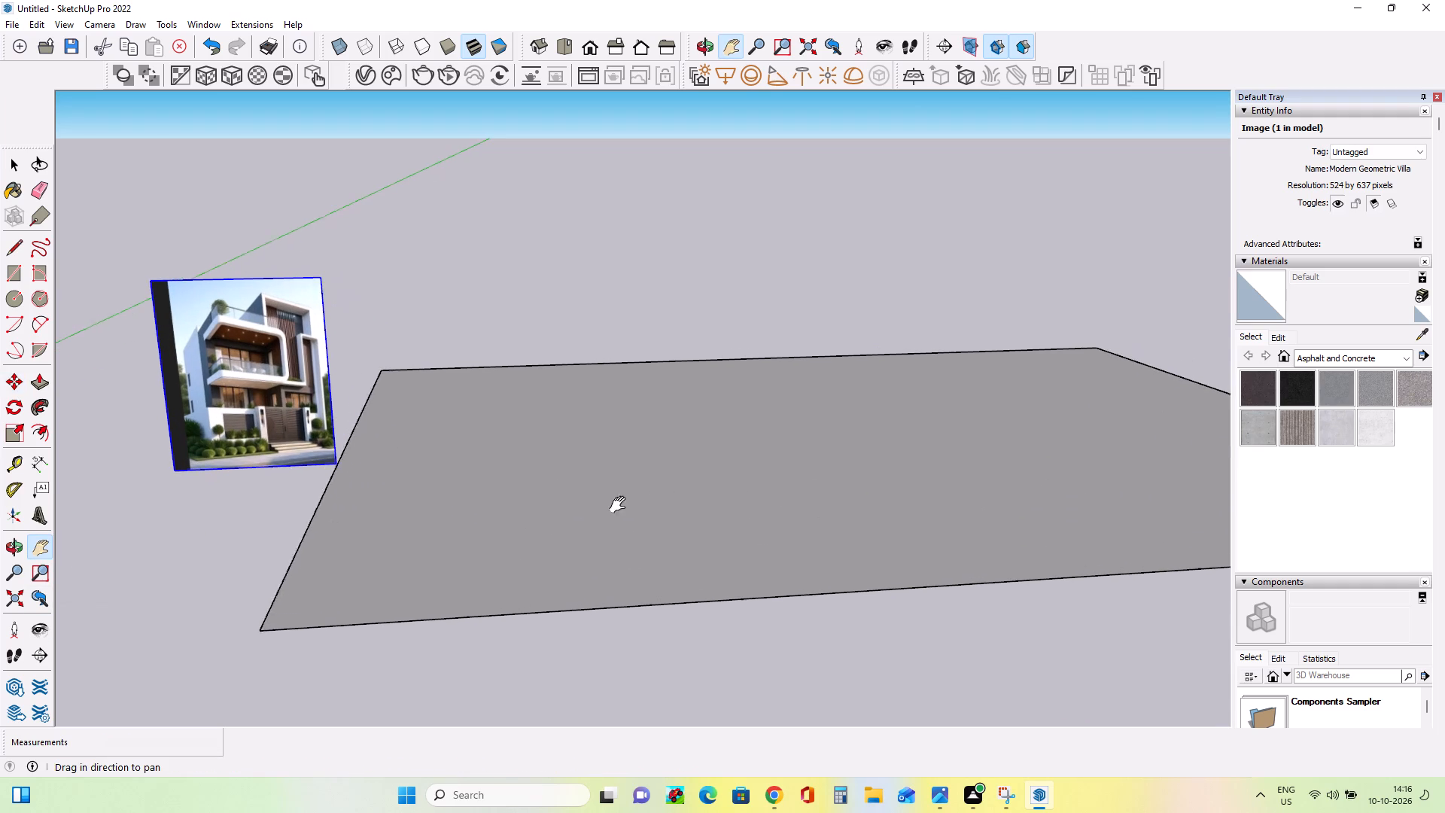
left_click_drag(621, 505, 598, 514)
scroll(598, 514, "down", 1)
middle_click_drag(795, 523, 768, 532)
middle_click_drag(774, 534, 780, 535)
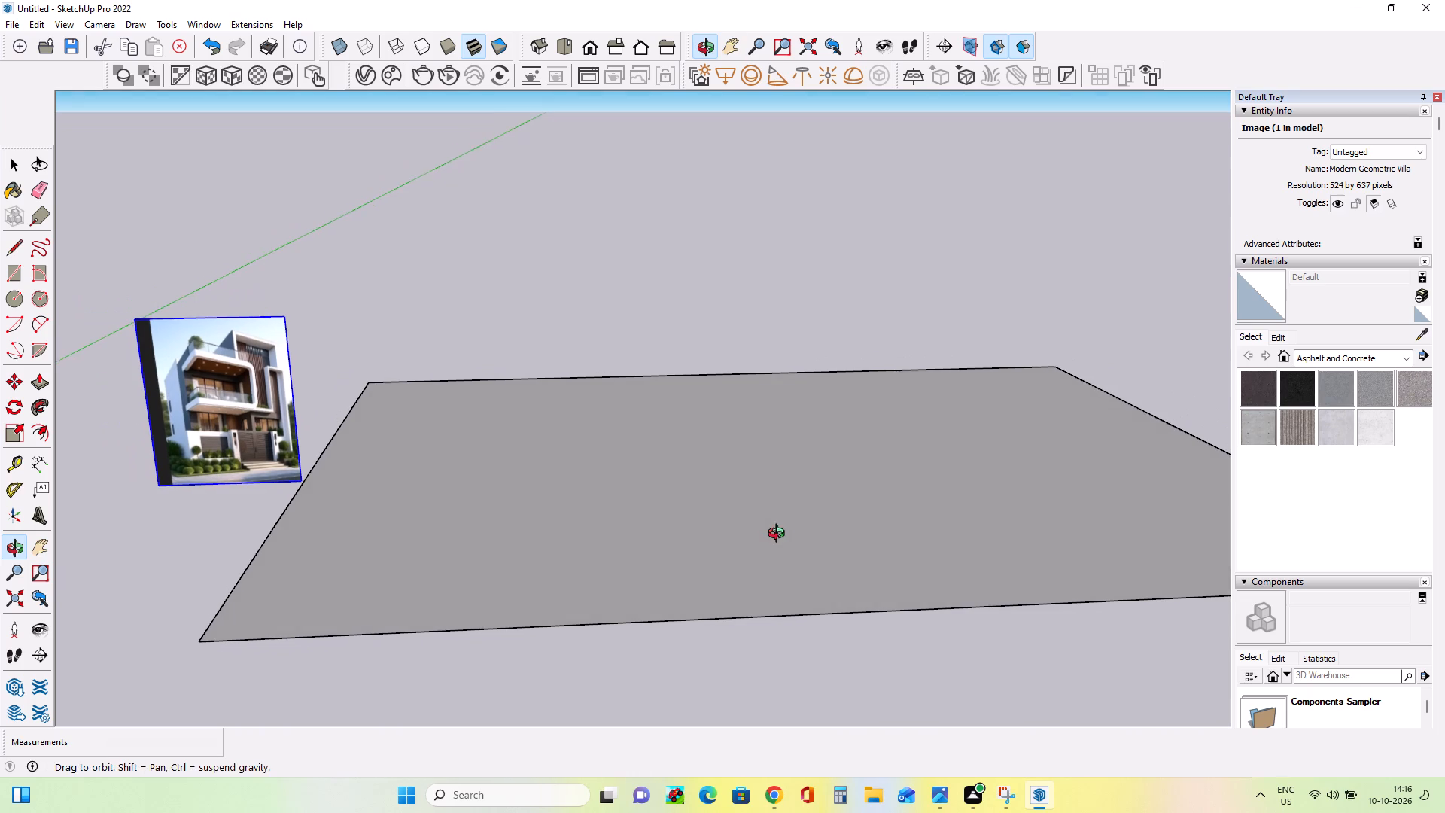
middle_click_drag(780, 535, 786, 535)
left_click_drag(700, 524, 617, 541)
scroll(680, 538, "down", 1)
middle_click(839, 553)
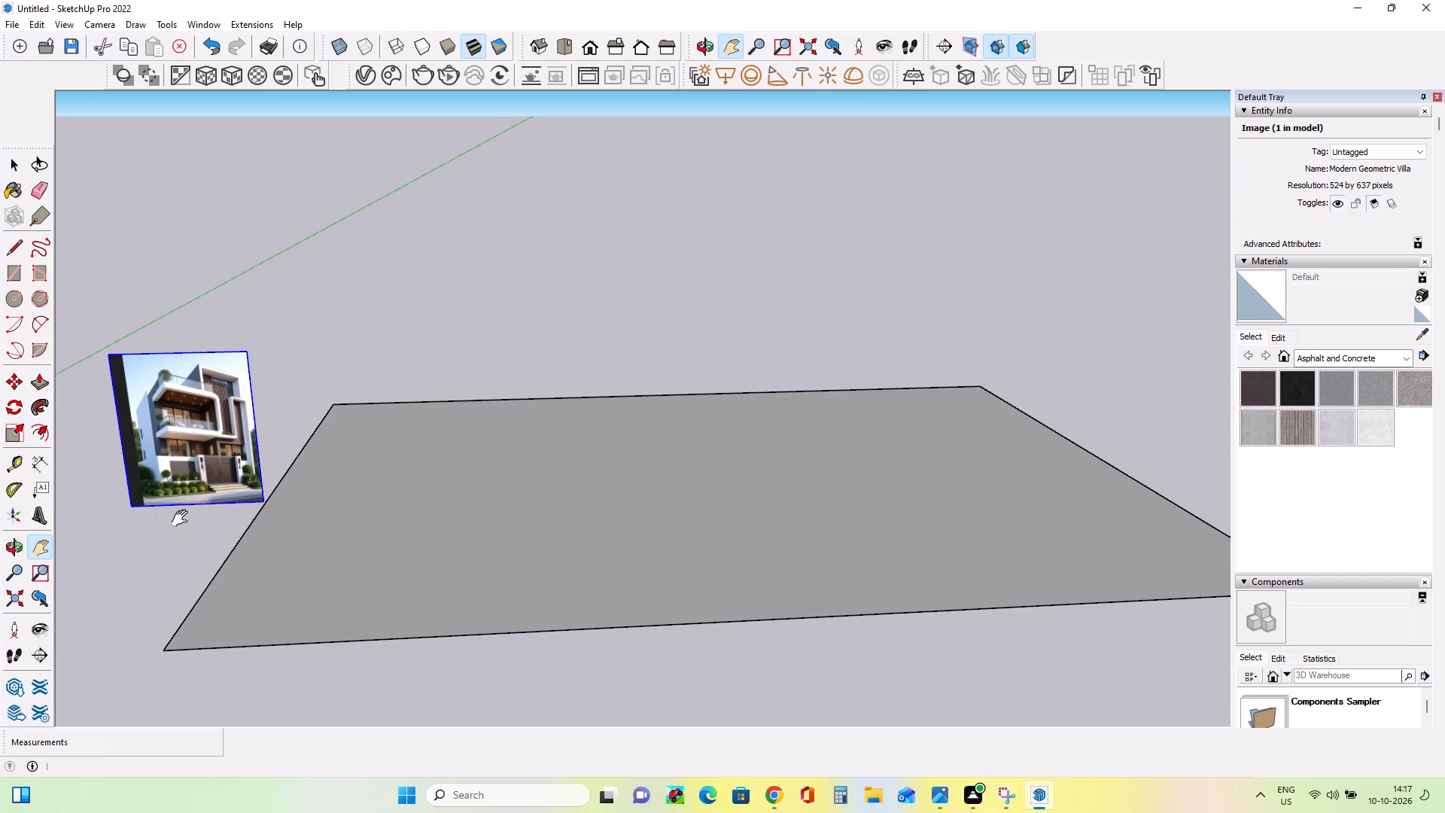
middle_click_drag(446, 504, 476, 628)
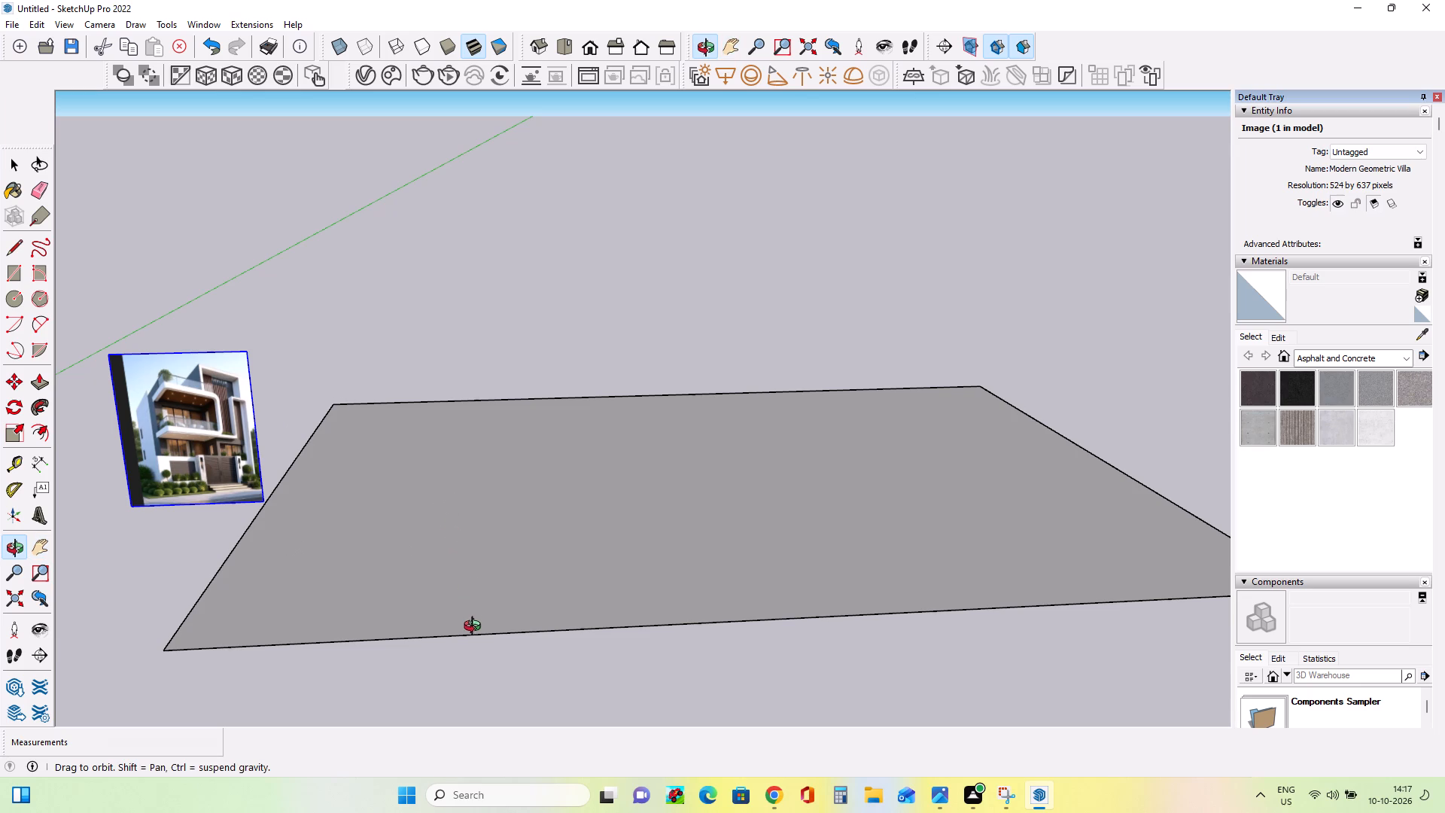
middle_click_drag(476, 628, 477, 635)
middle_click_drag(493, 513, 424, 398)
scroll(202, 469, "up", 2)
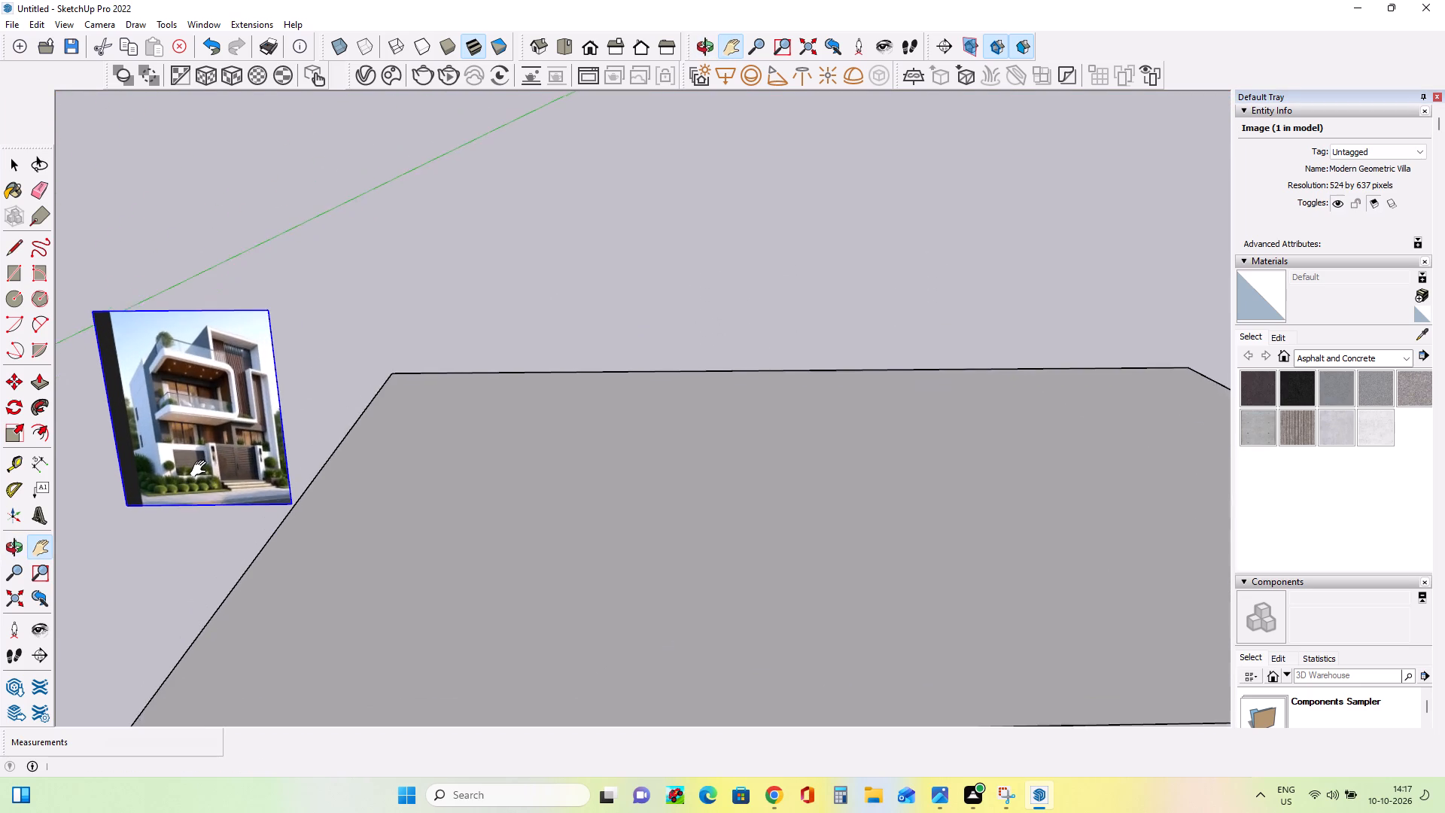
Examine the villa reference image and the adjoining ground rectangle from near and far viewpoints.
scroll(202, 469, "up", 9)
scroll(279, 474, "down", 7)
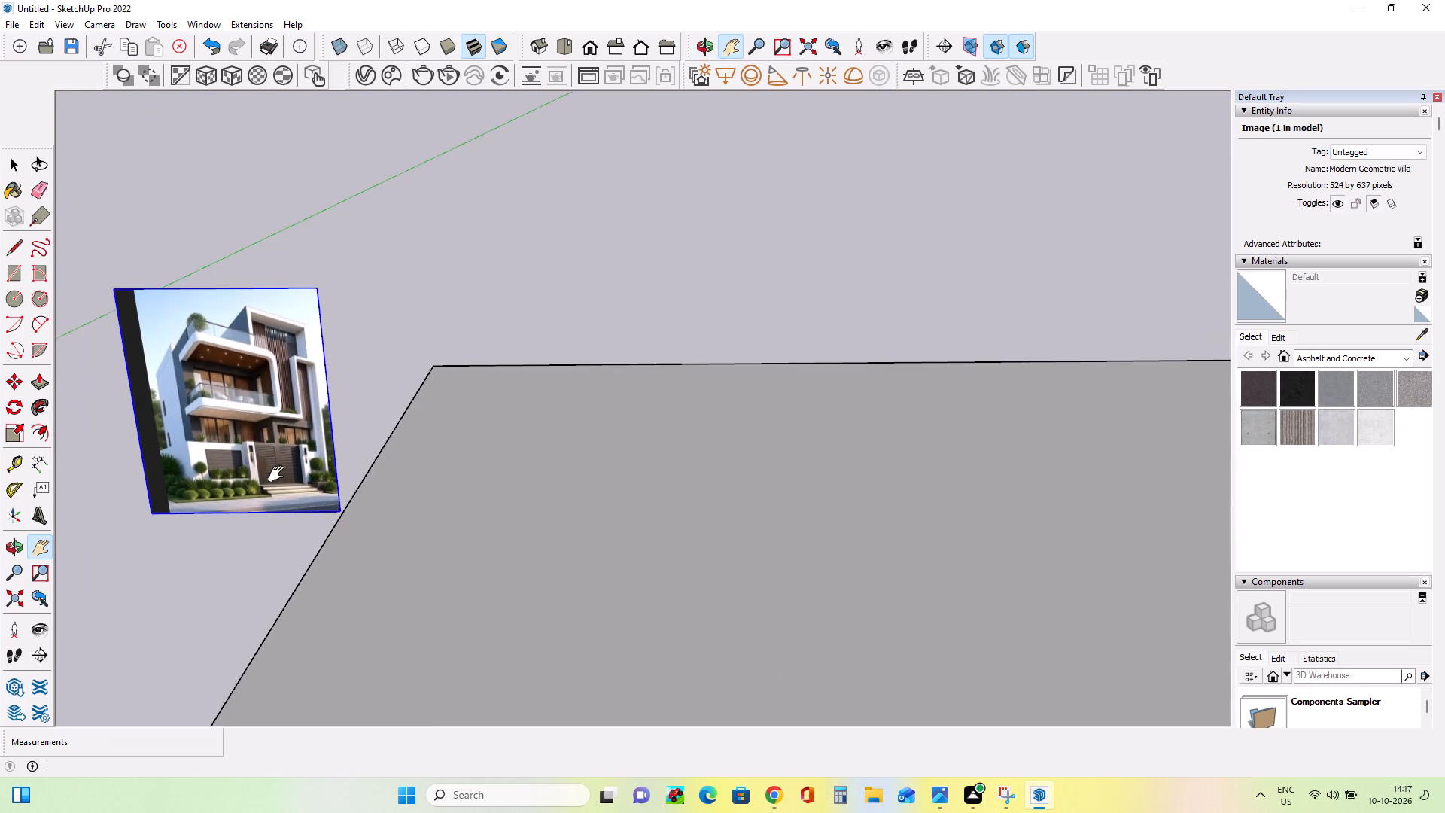
scroll(279, 474, "down", 9)
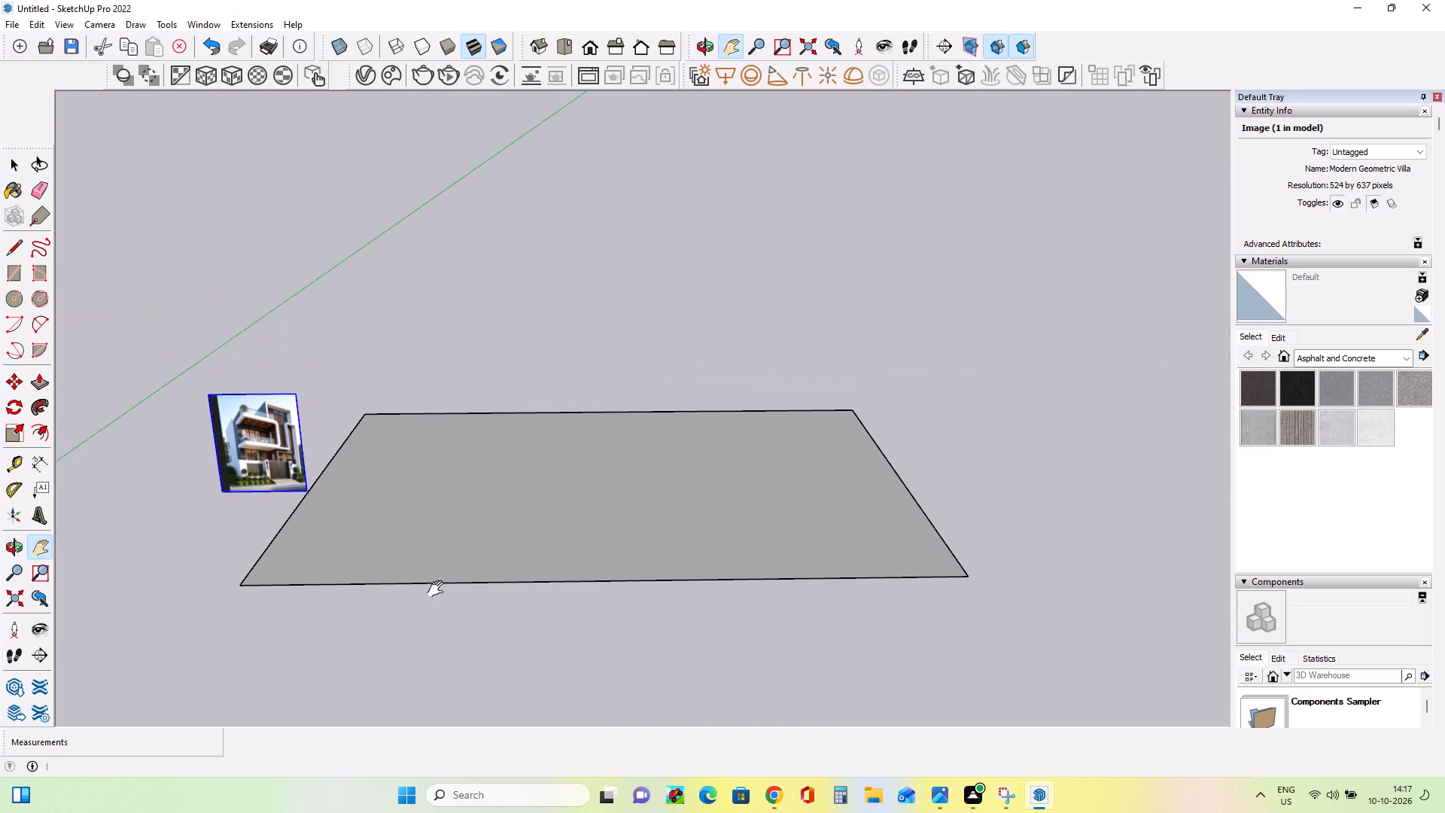
left_click(698, 481)
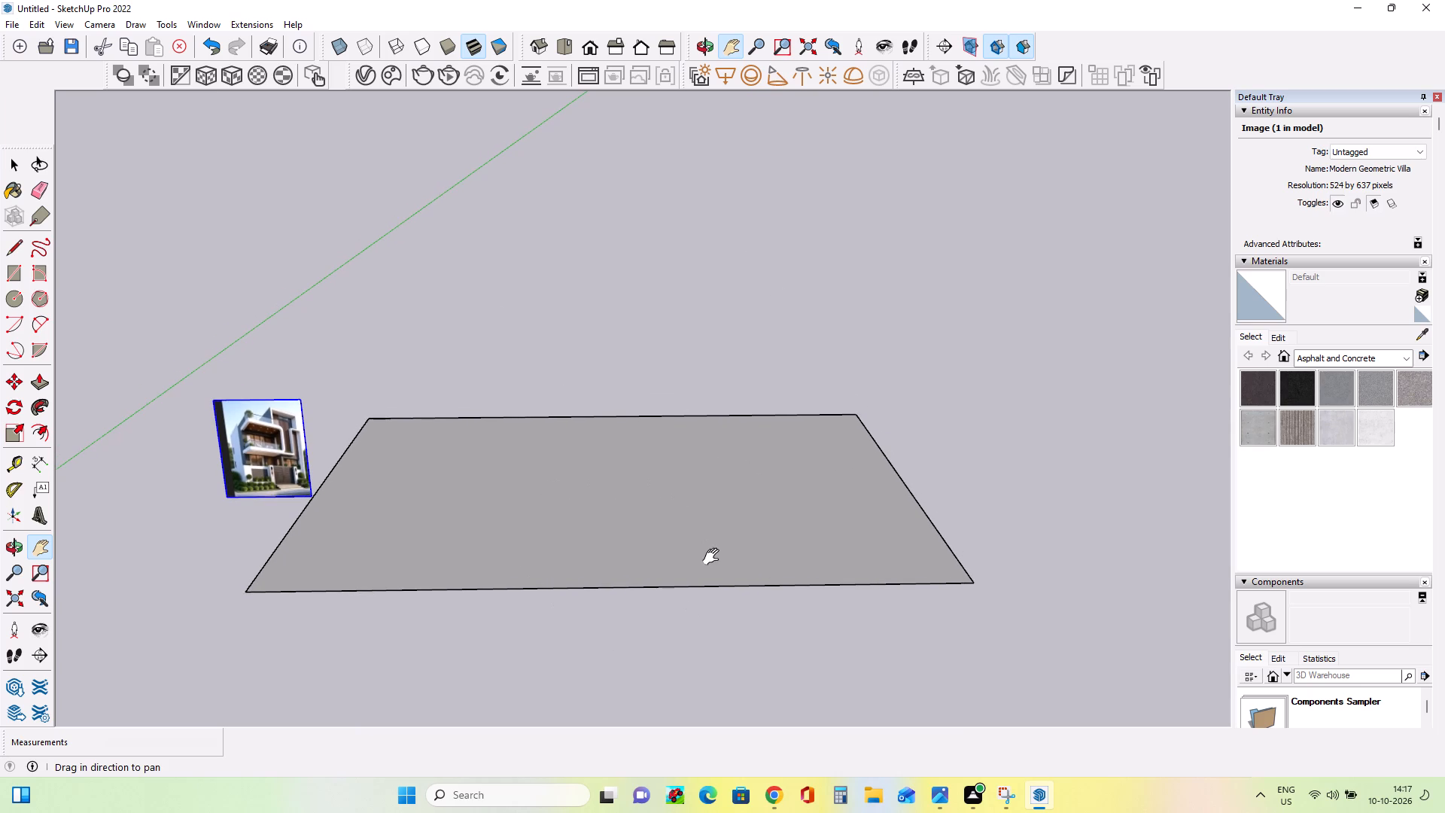
scroll(339, 519, "up", 2)
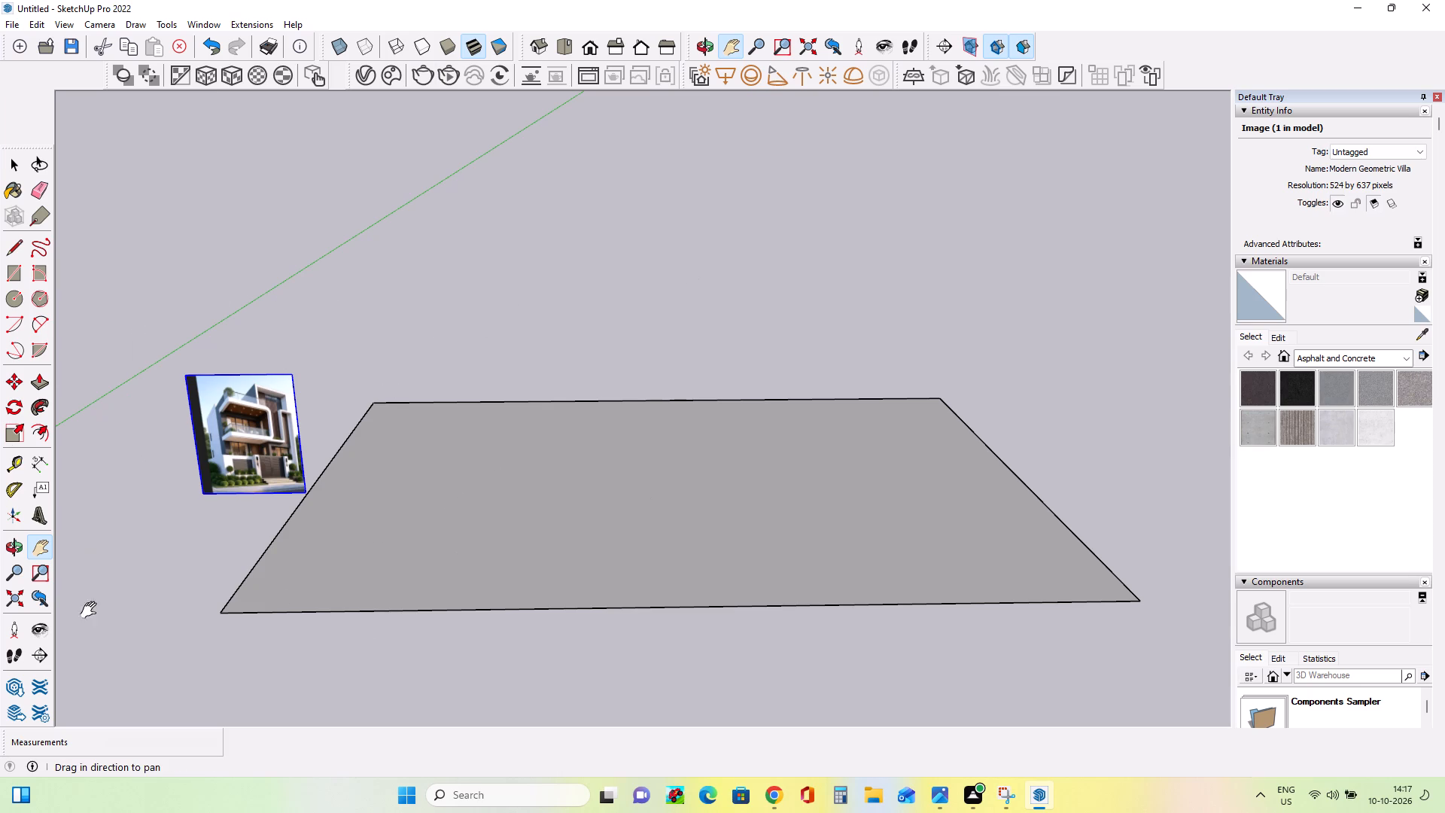
scroll(284, 467, "up", 17)
scroll(288, 442, "down", 3)
middle_click_drag(288, 442, 270, 449)
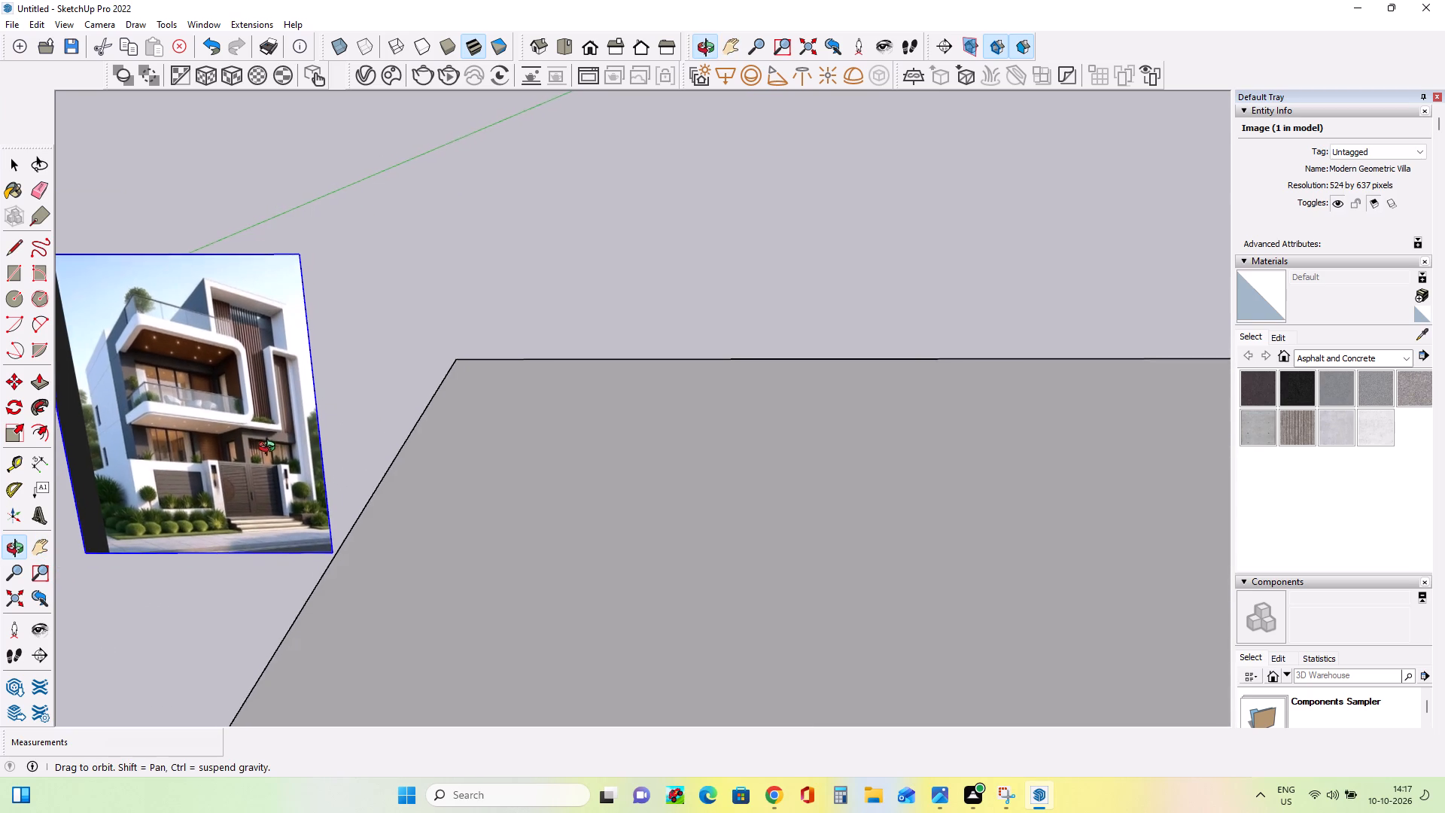
middle_click_drag(270, 449, 269, 440)
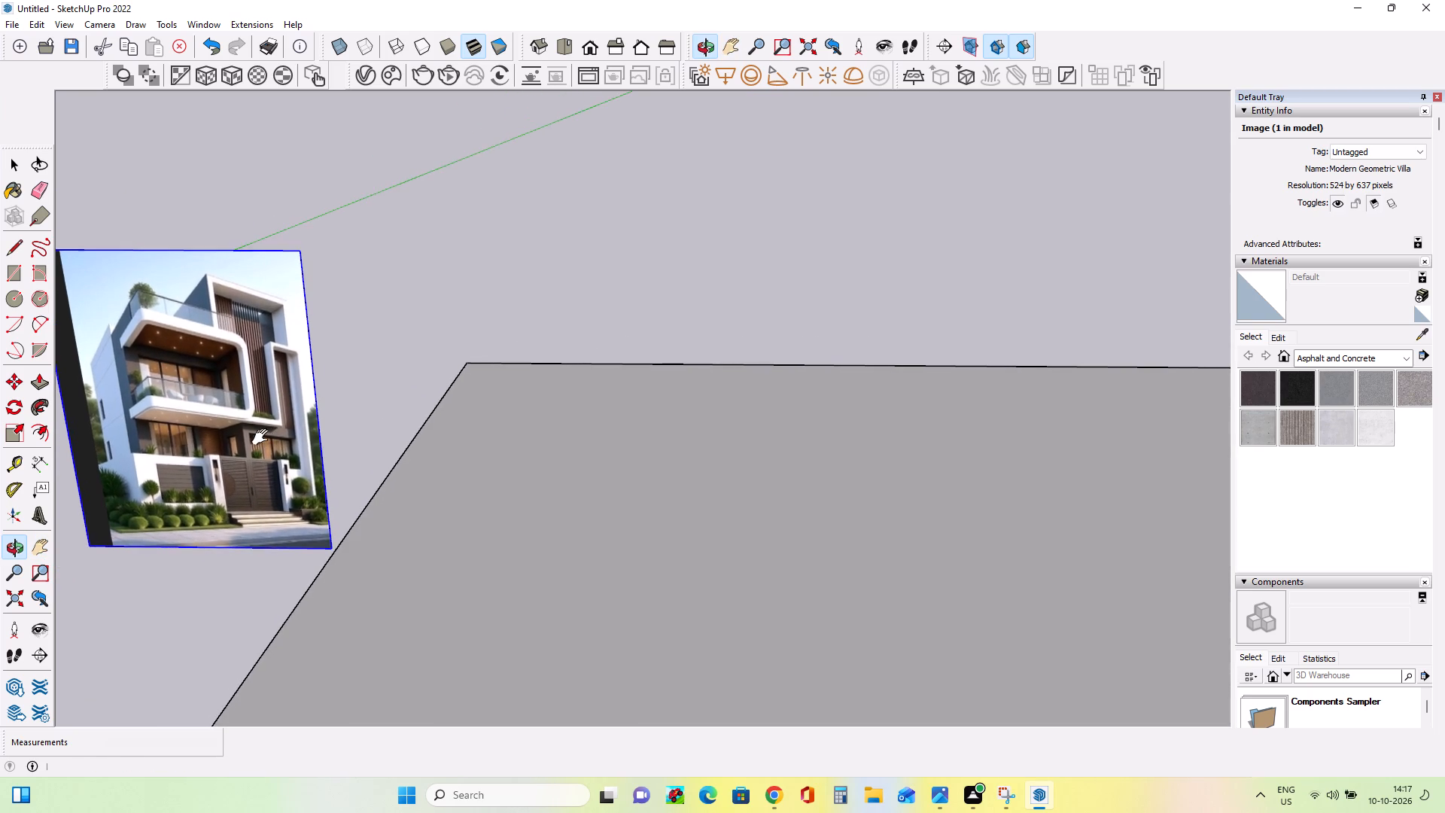
scroll(233, 434, "down", 3)
middle_click_drag(257, 438, 300, 431)
scroll(214, 403, "up", 5)
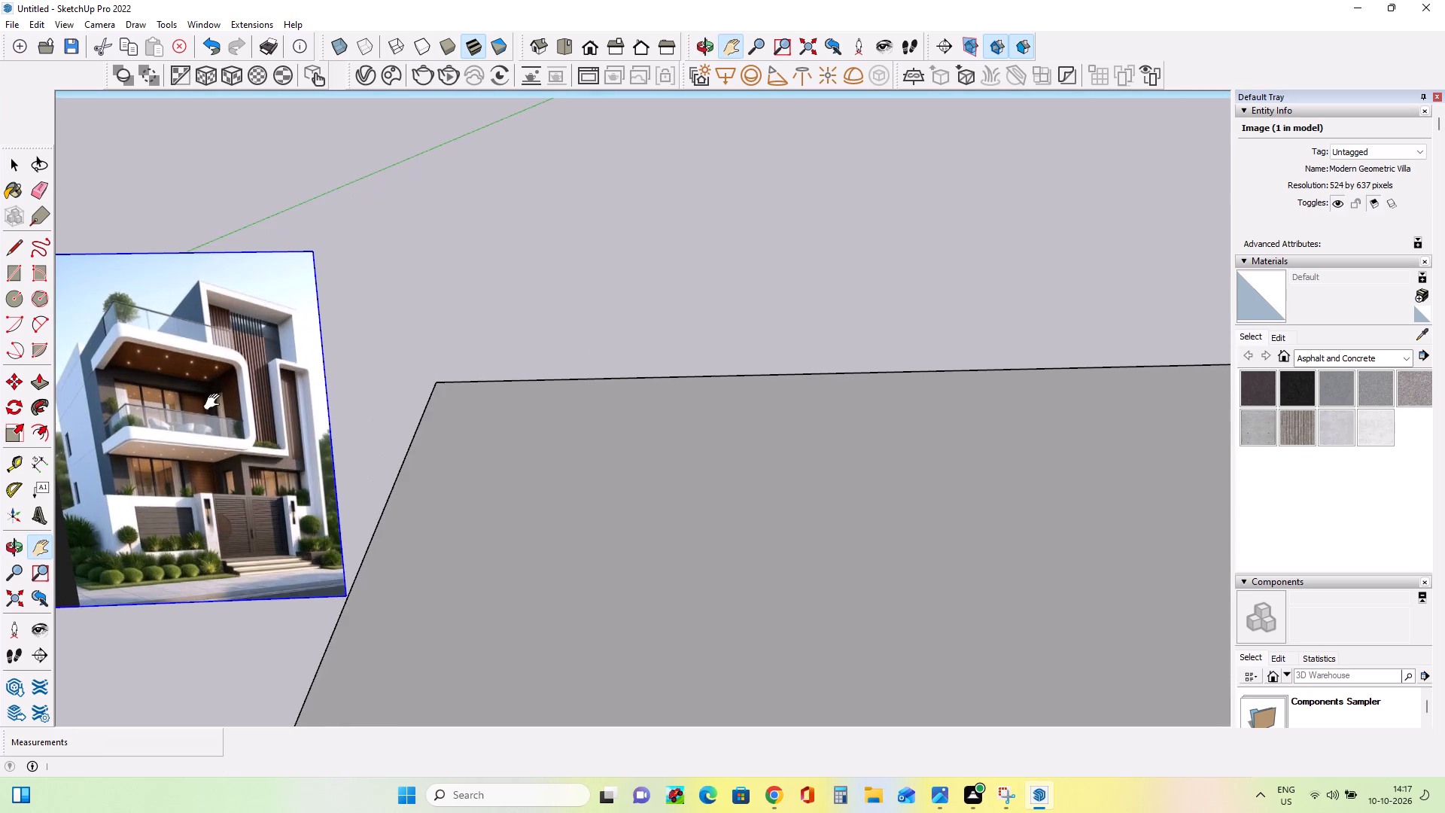
scroll(215, 402, "up", 2)
scroll(279, 420, "down", 15)
Move the villa image about 19' 10" by its lower corner to the ground rectangle's near long edge, beside the corner.
left_click(14, 380)
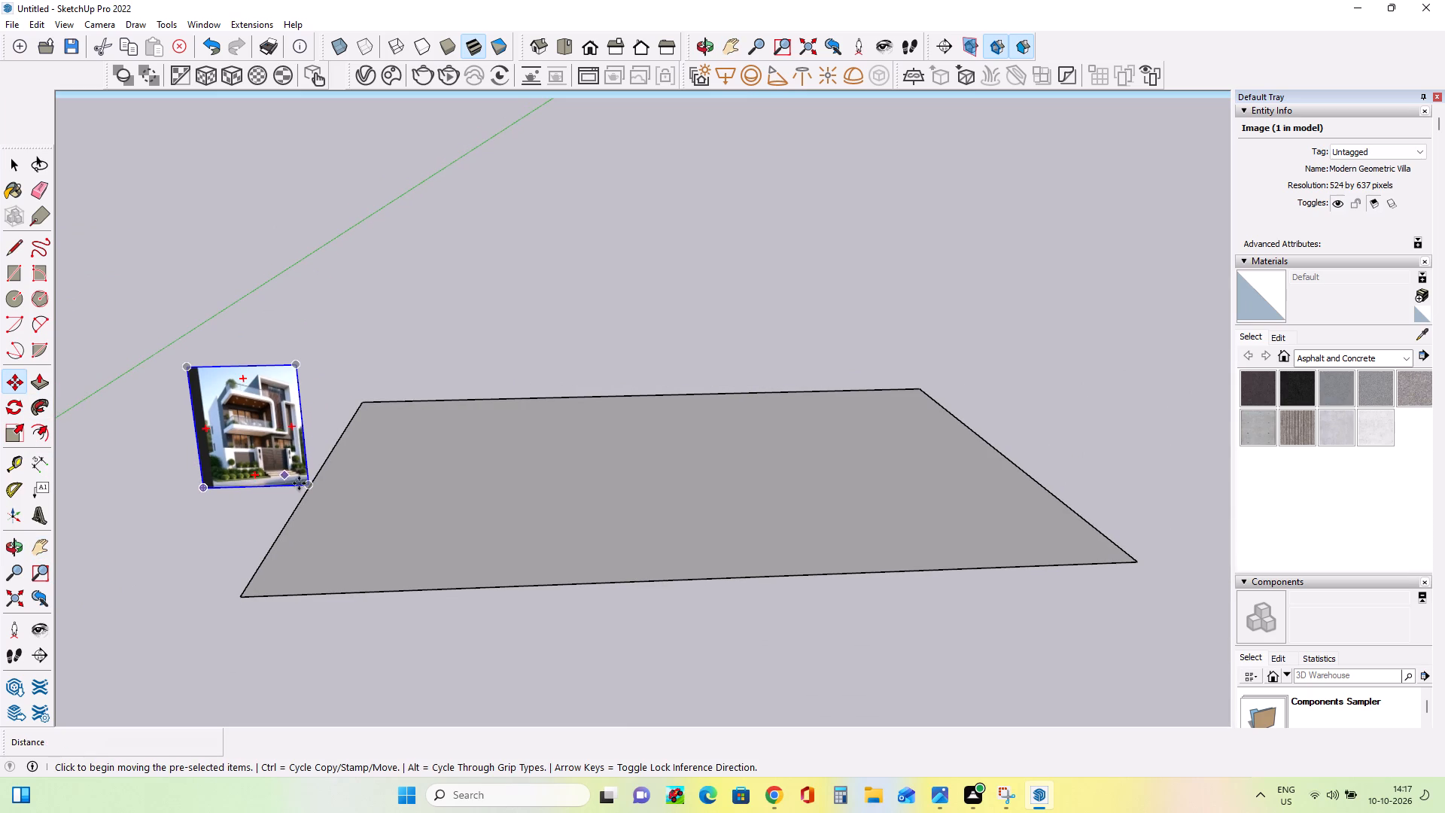
left_click(306, 485)
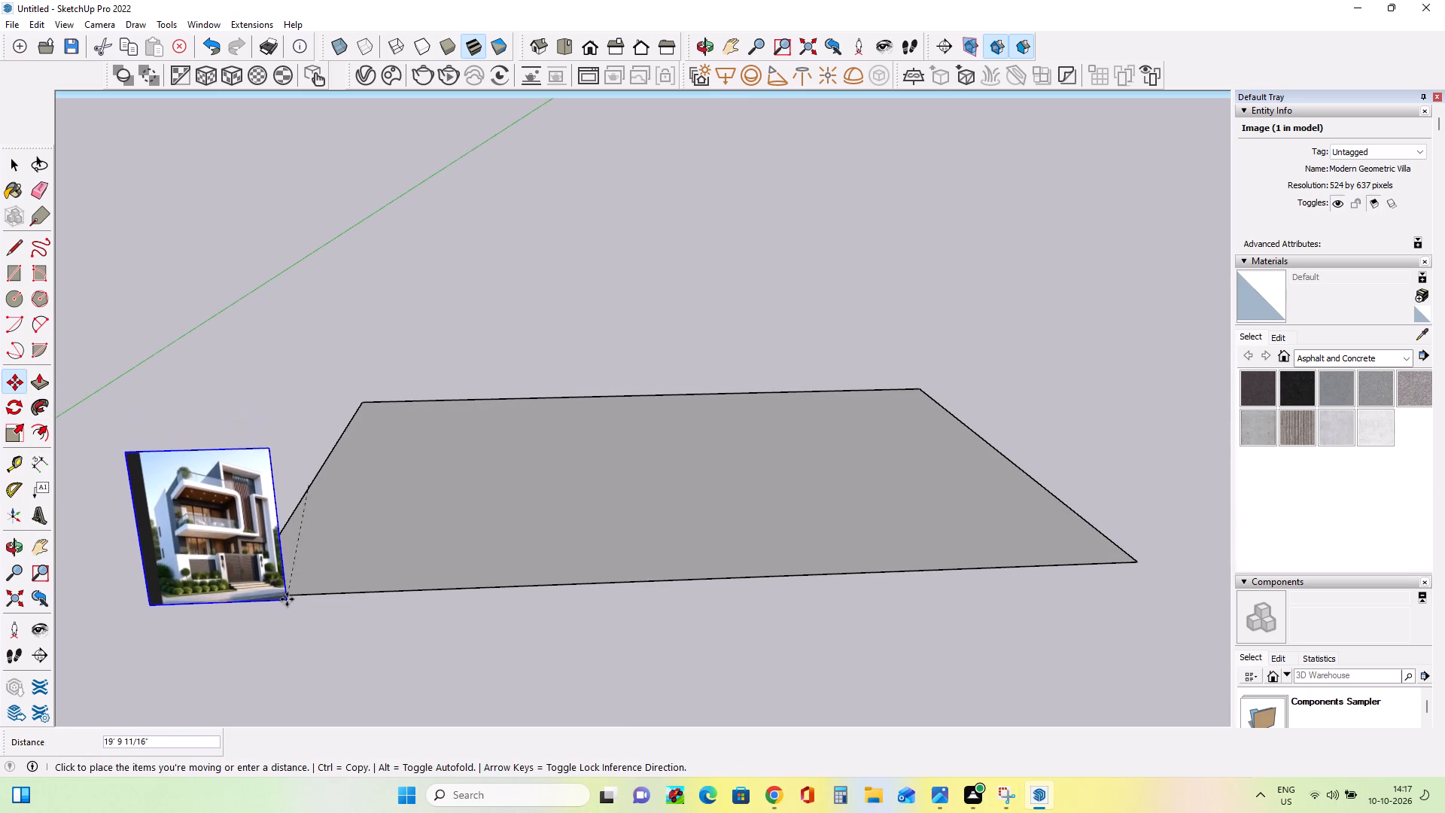
left_click(287, 599)
Examine the villa image together with the ground rectangle from several lower viewpoints.
middle_click_drag(422, 570, 458, 497)
scroll(178, 547, "up", 4)
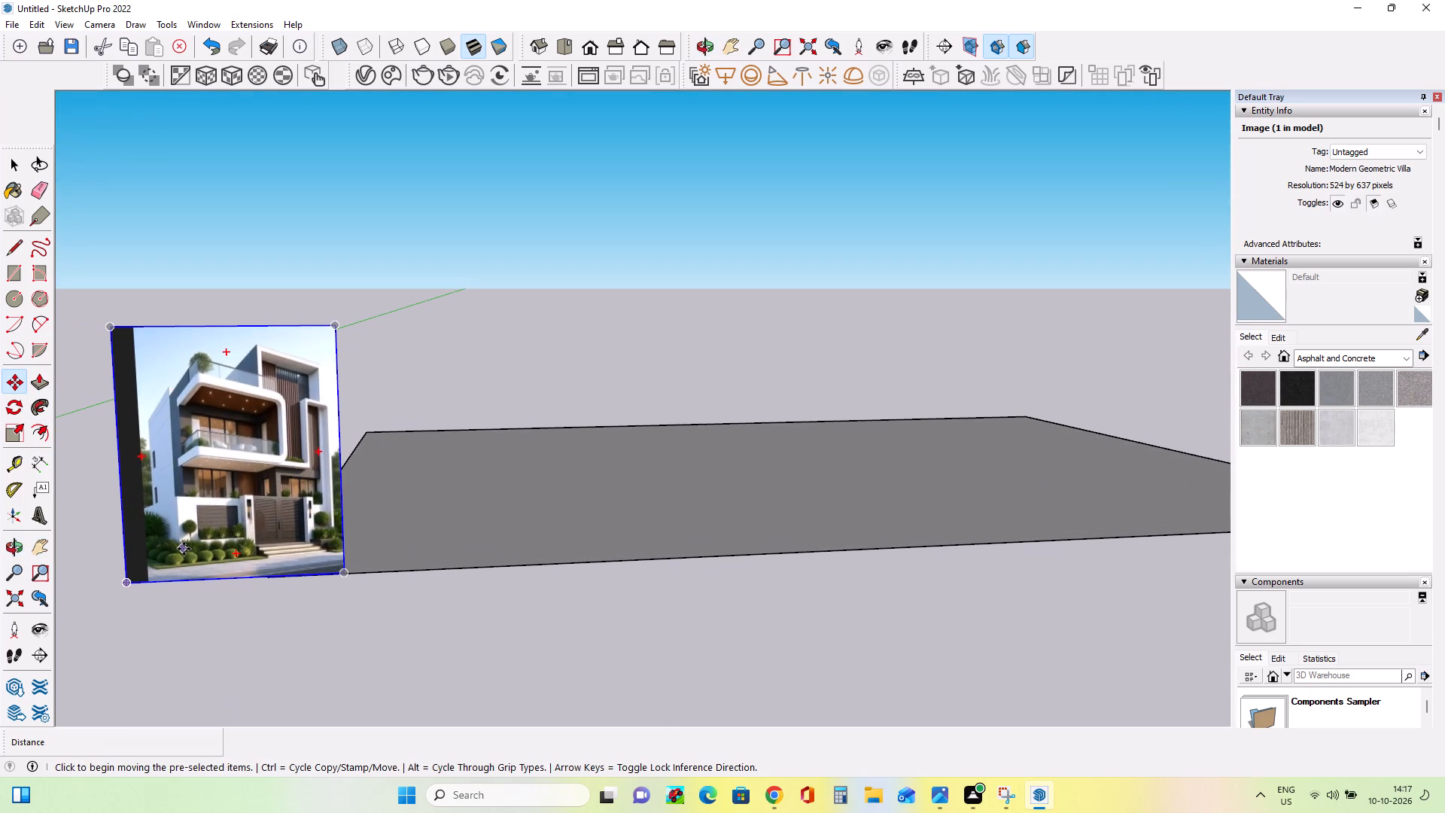
scroll(184, 549, "down", 2)
middle_click_drag(322, 523, 293, 548)
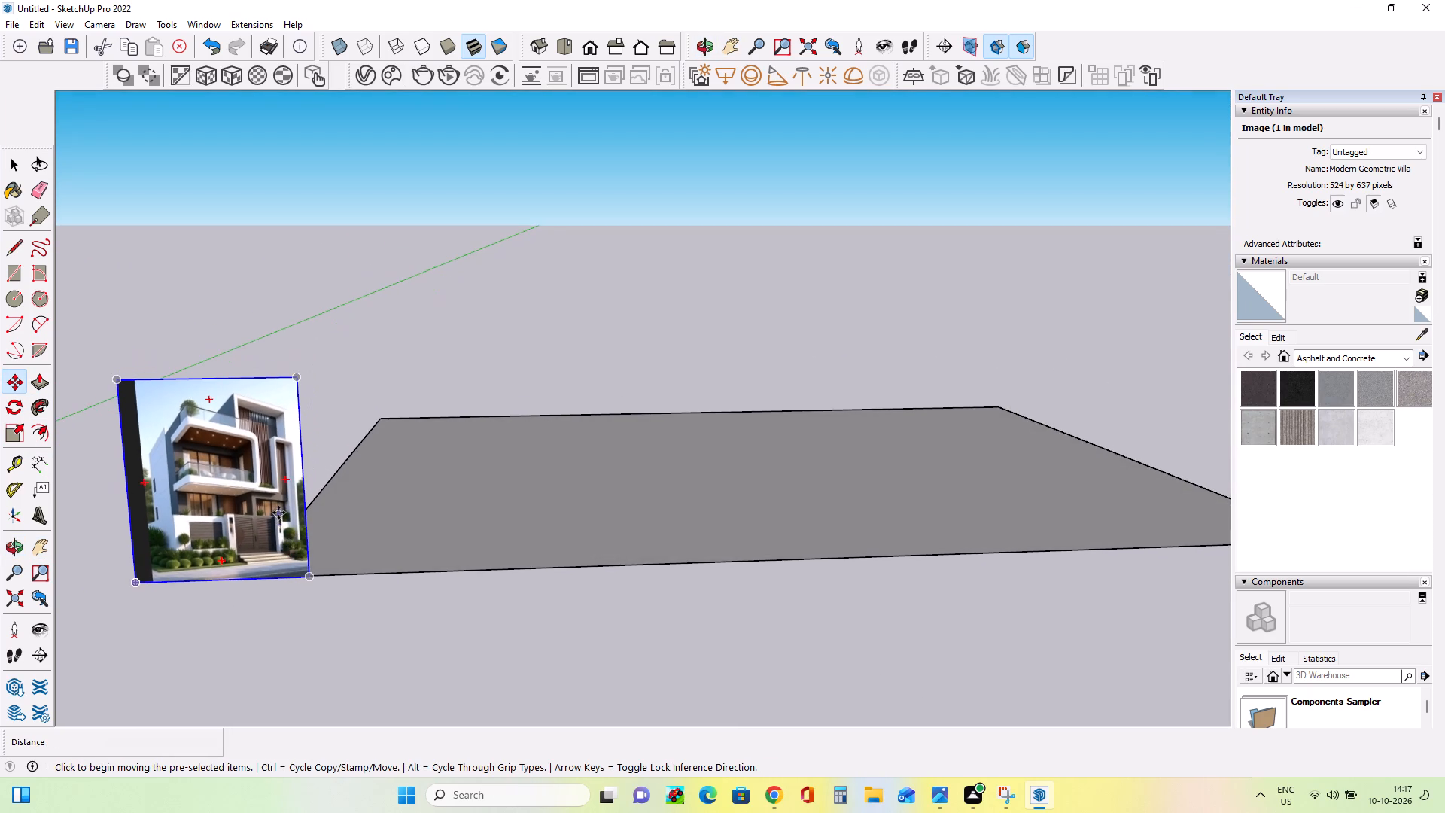
scroll(278, 513, "up", 6)
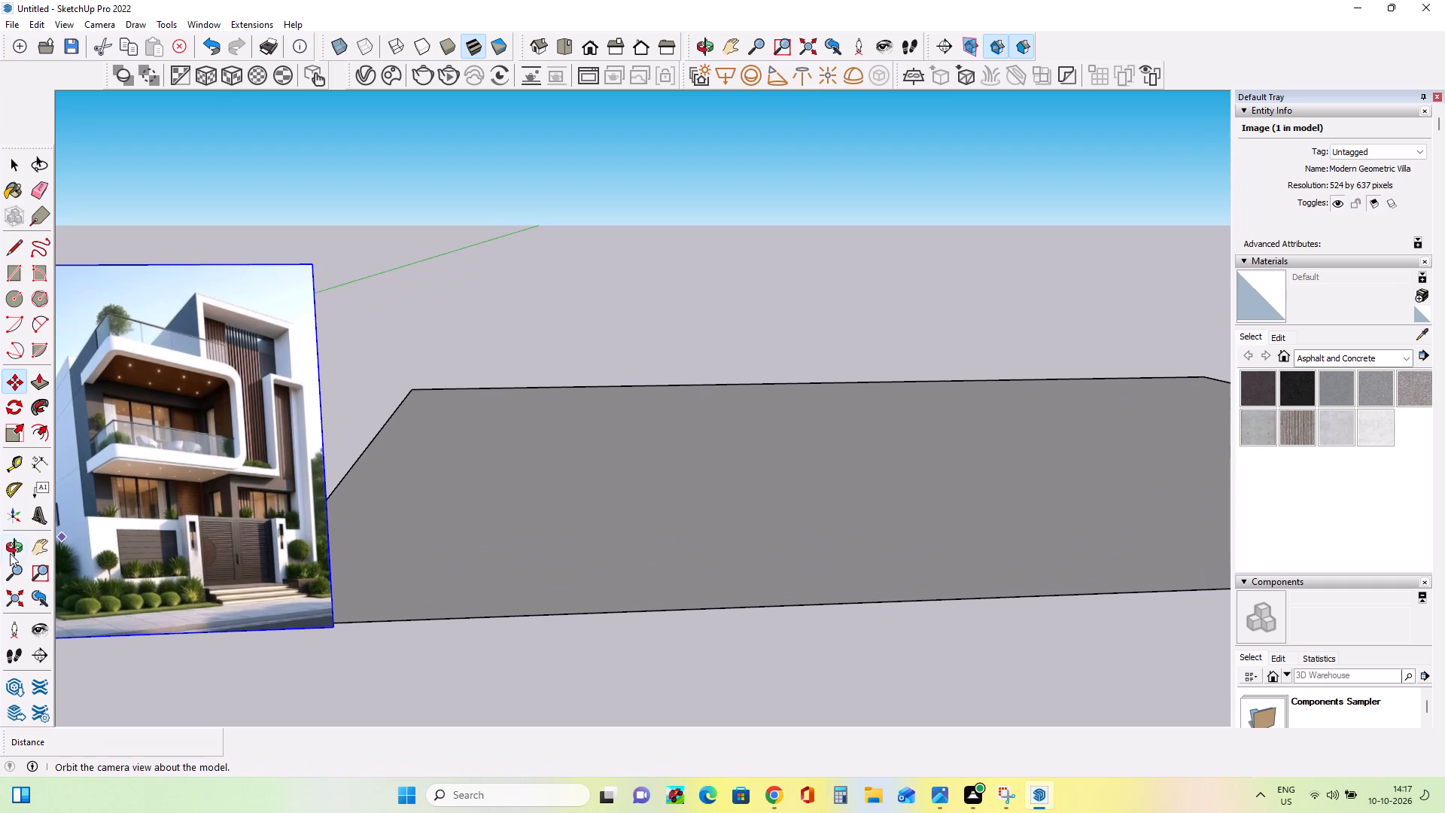
left_click(35, 556)
left_click_drag(137, 540, 231, 537)
scroll(297, 522, "up", 3)
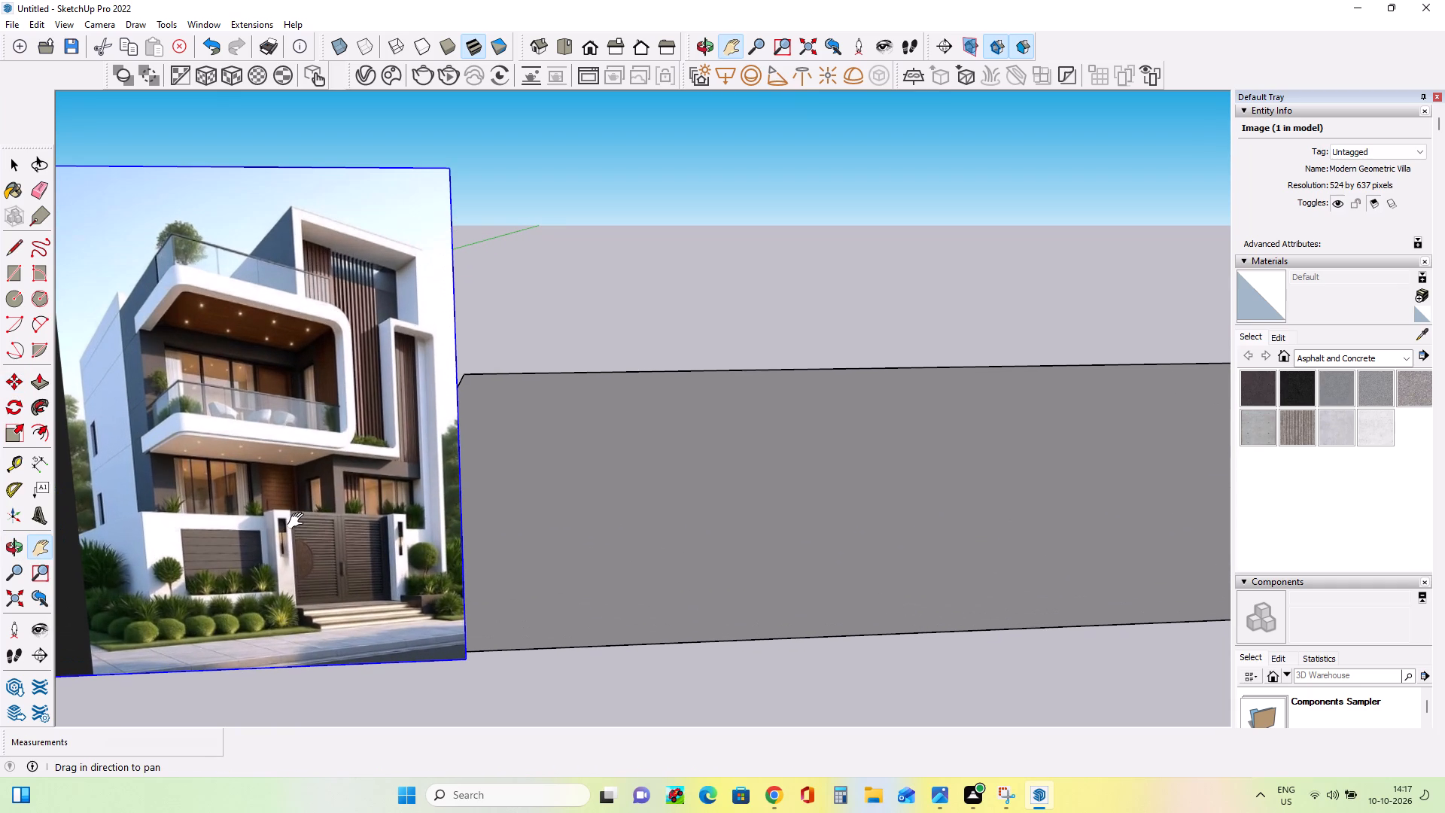
middle_click_drag(567, 403, 525, 418)
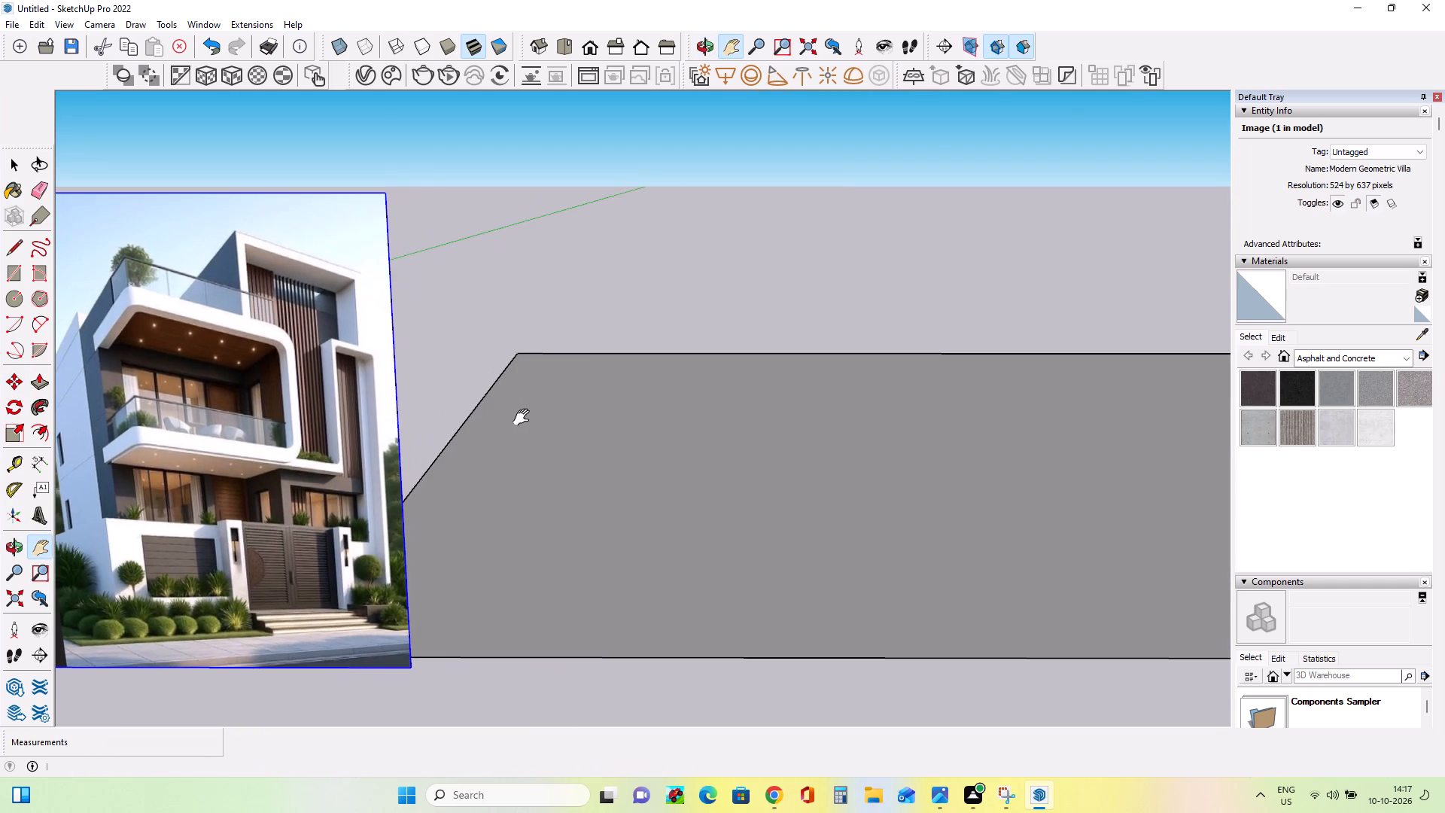
scroll(531, 421, "down", 3)
left_click_drag(353, 481, 181, 563)
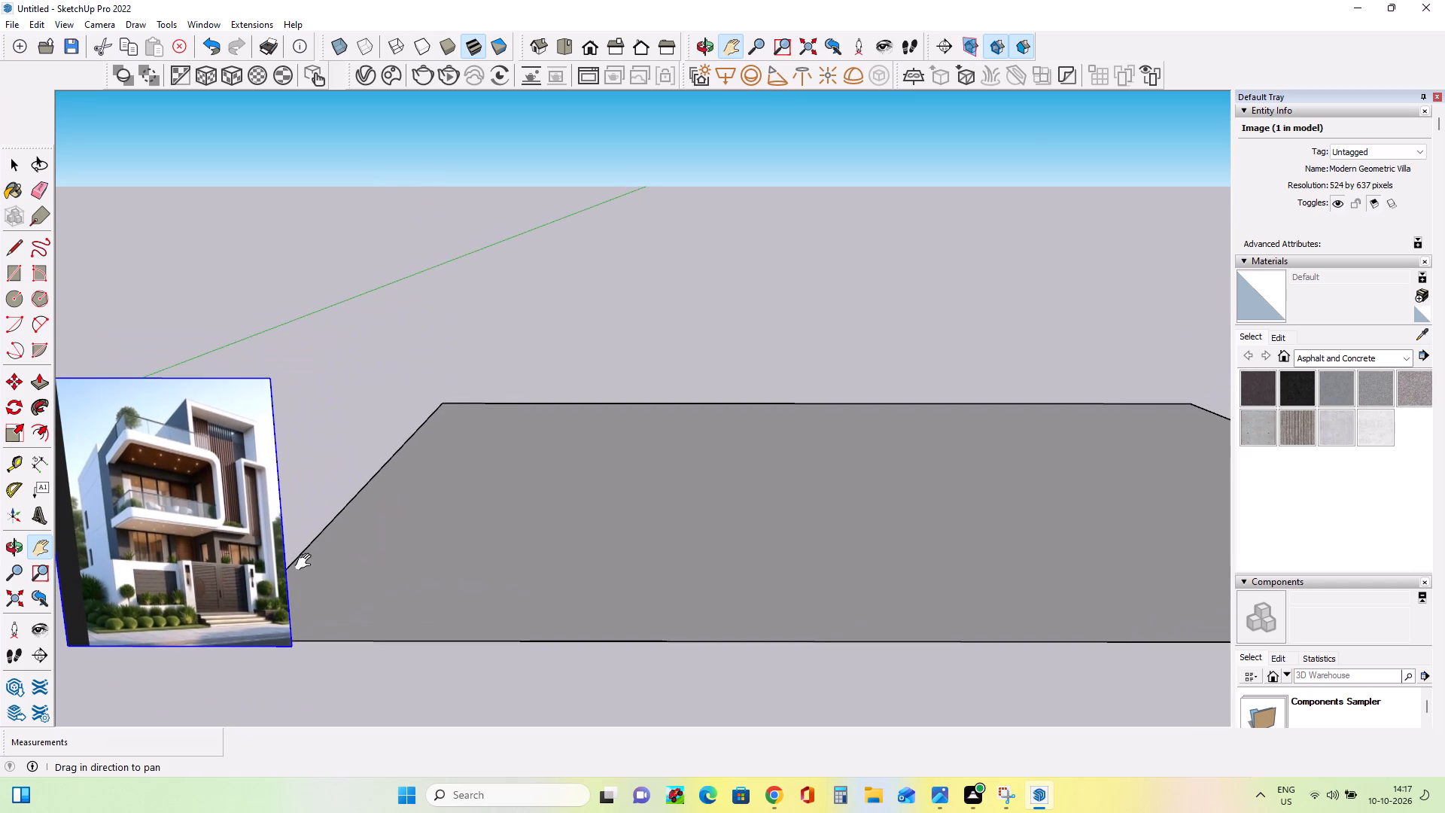
middle_click_drag(744, 552, 792, 510)
scroll(245, 517, "up", 1)
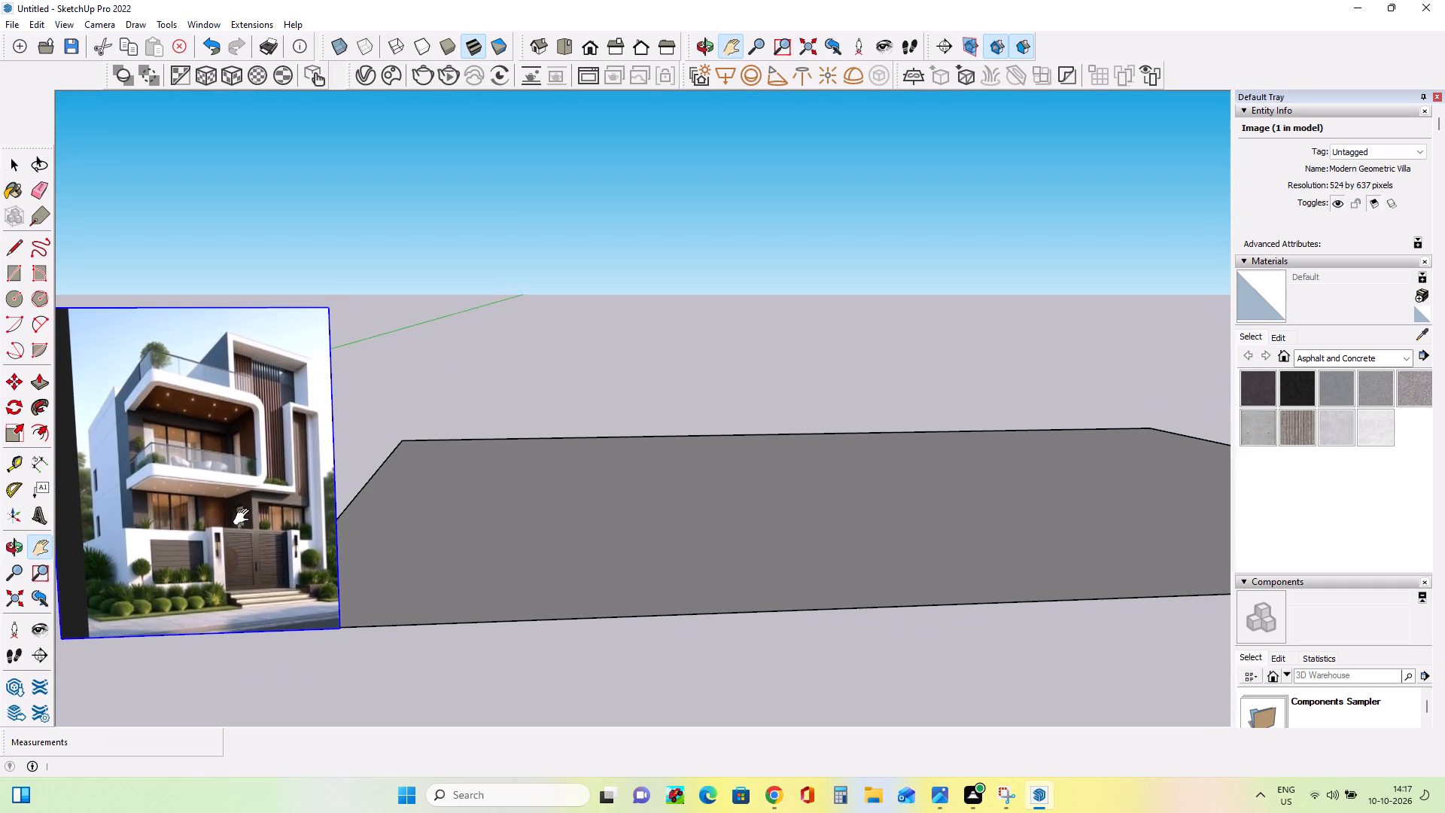
scroll(269, 519, "up", 1)
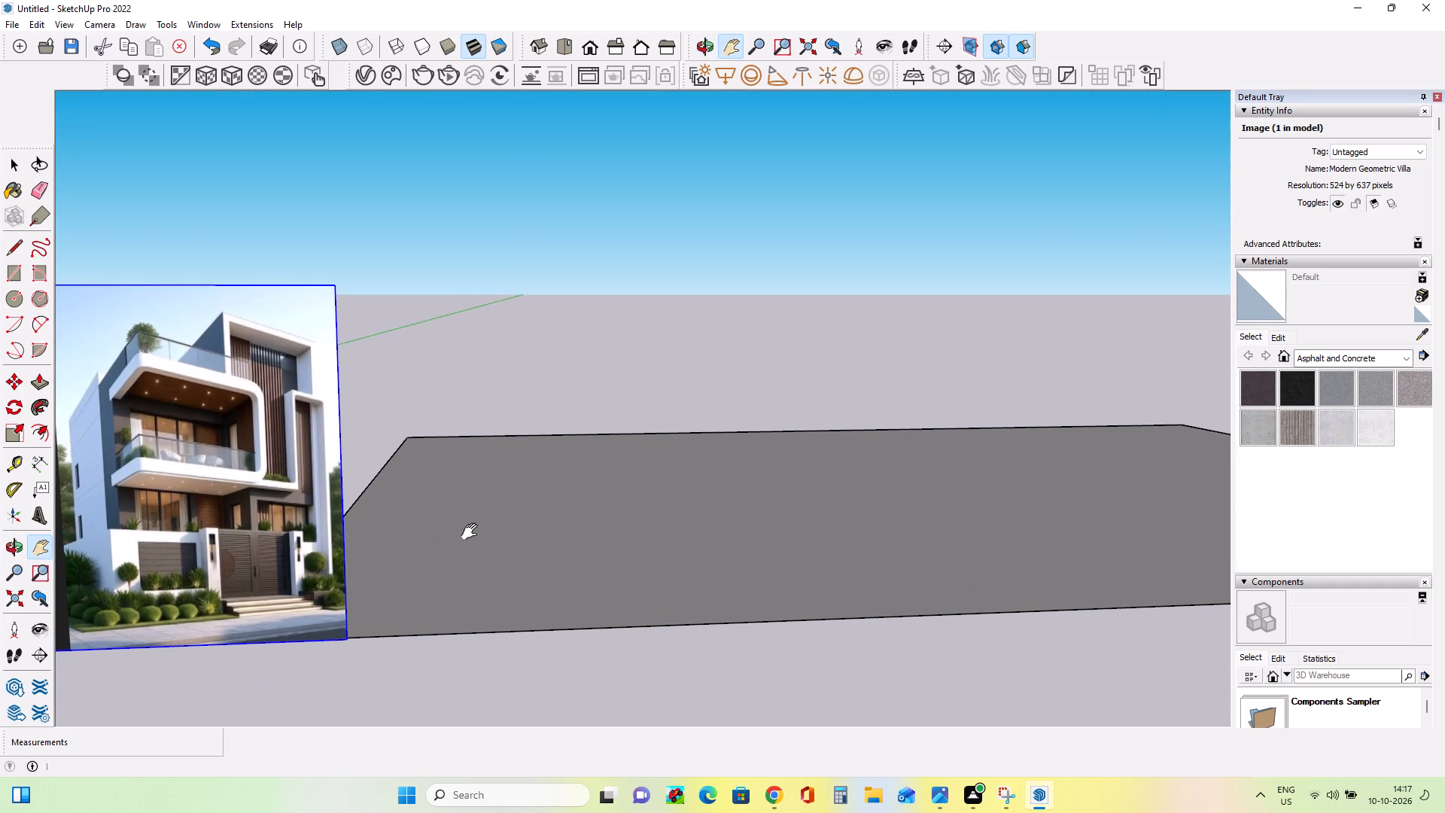
scroll(473, 532, "down", 2)
scroll(473, 532, "up", 1)
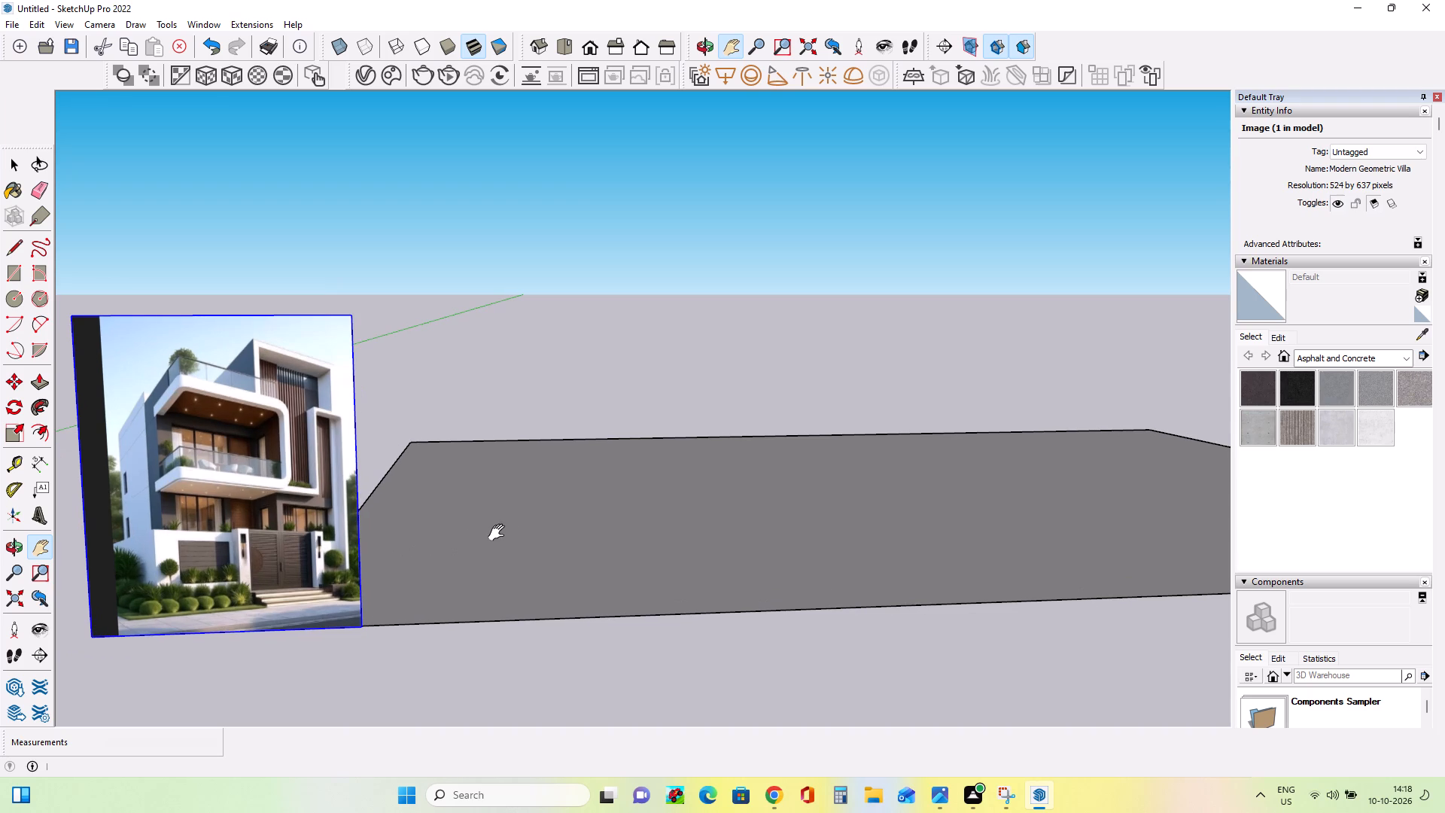
left_click_drag(522, 533, 495, 523)
scroll(507, 529, "down", 1)
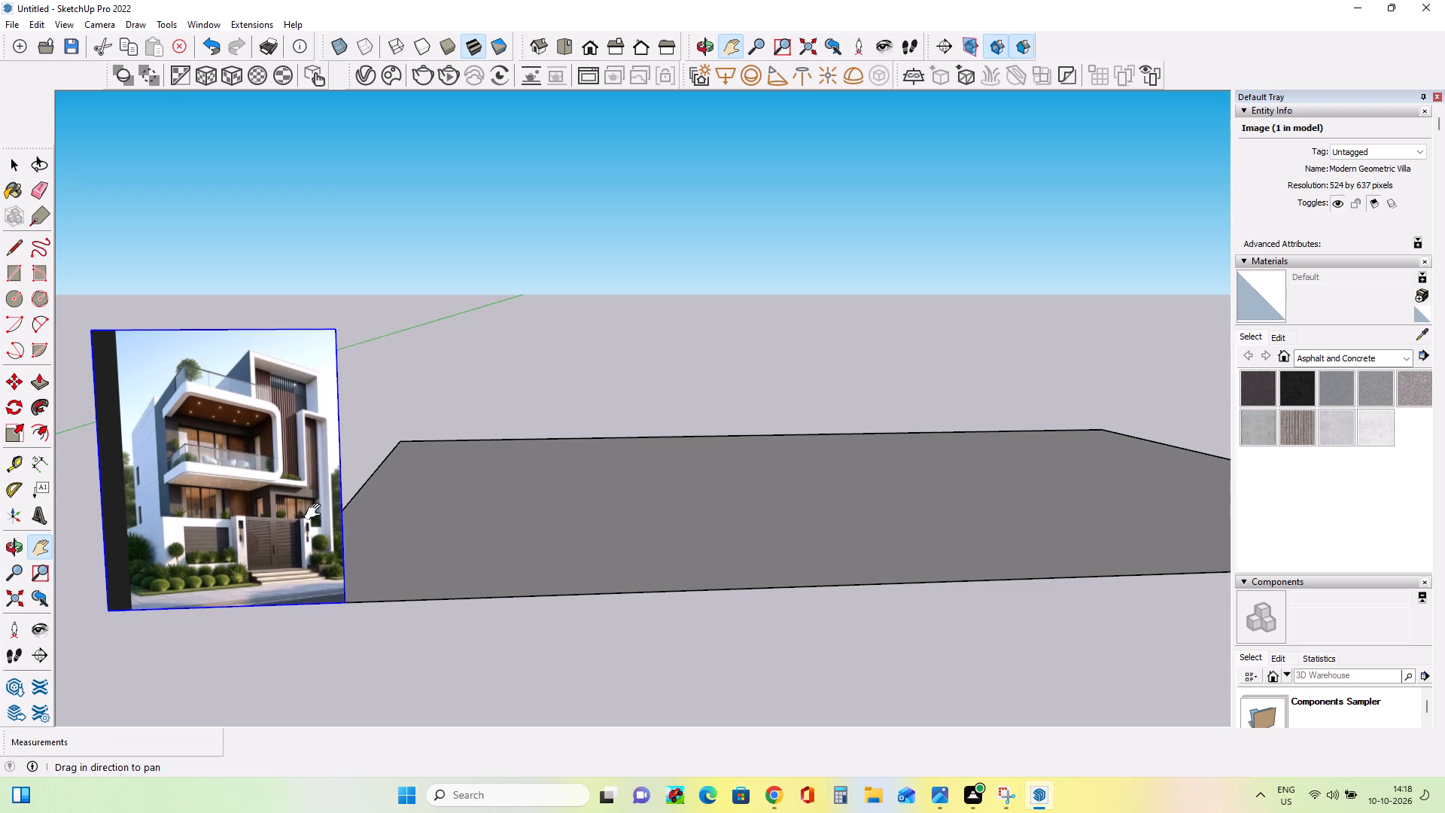
scroll(304, 484, "up", 7)
middle_click_drag(400, 501, 363, 511)
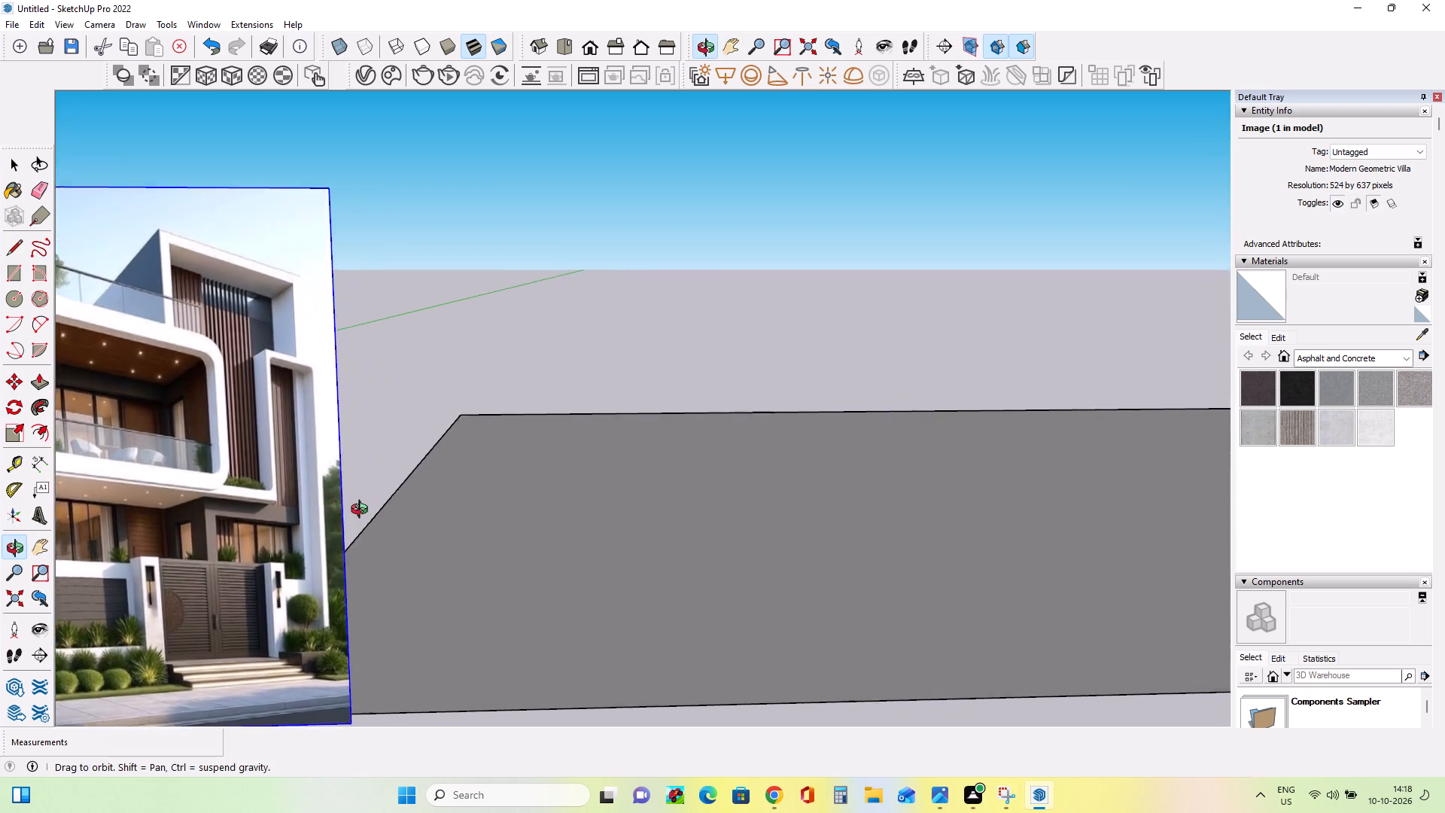
middle_click_drag(363, 511, 412, 467)
scroll(413, 466, "down", 2)
middle_click_drag(415, 471, 417, 487)
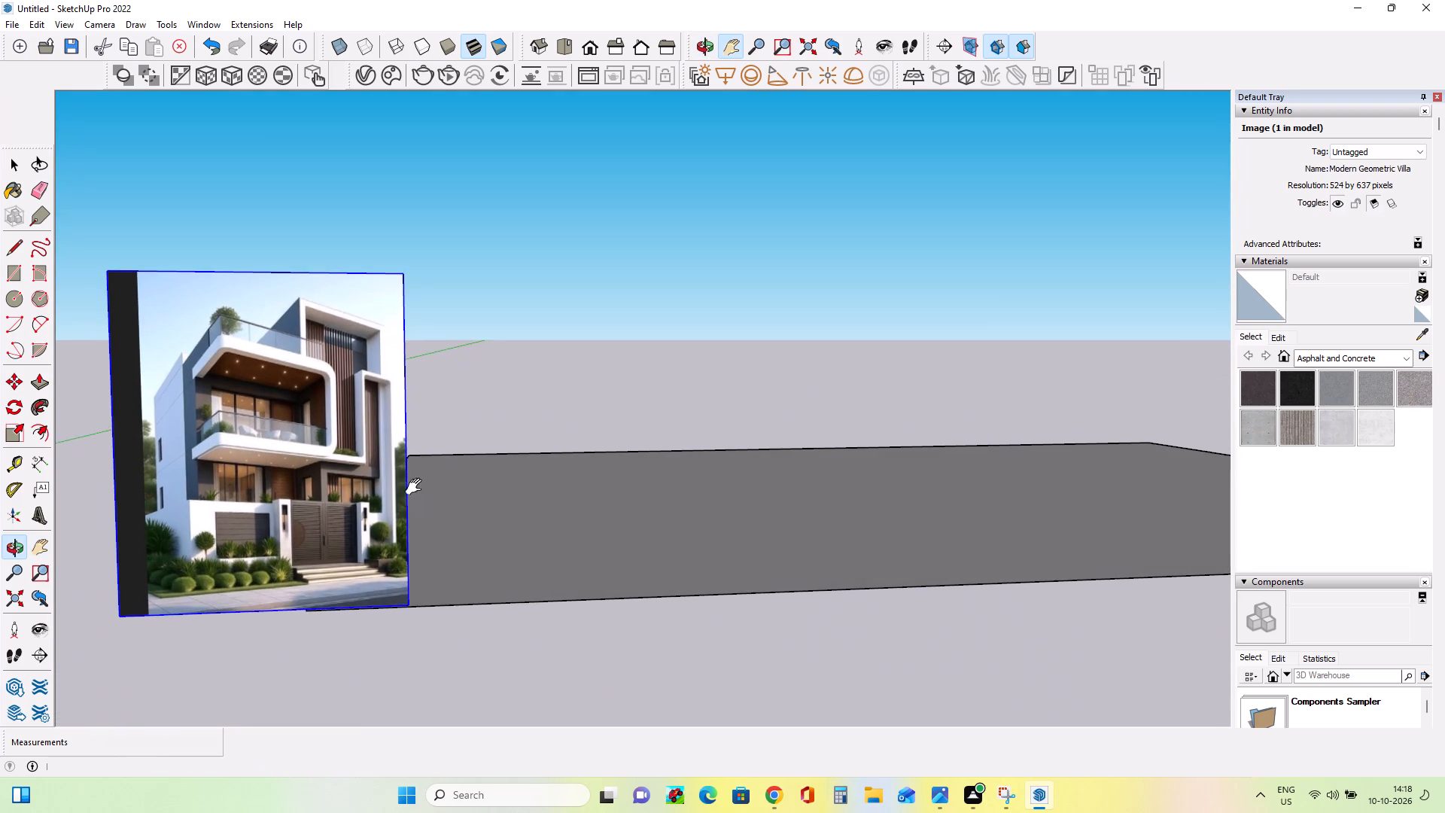
Study the villa's facade in the reference image up close, including the balcony, vertical frames, gate and entrance steps.
scroll(293, 501, "up", 6)
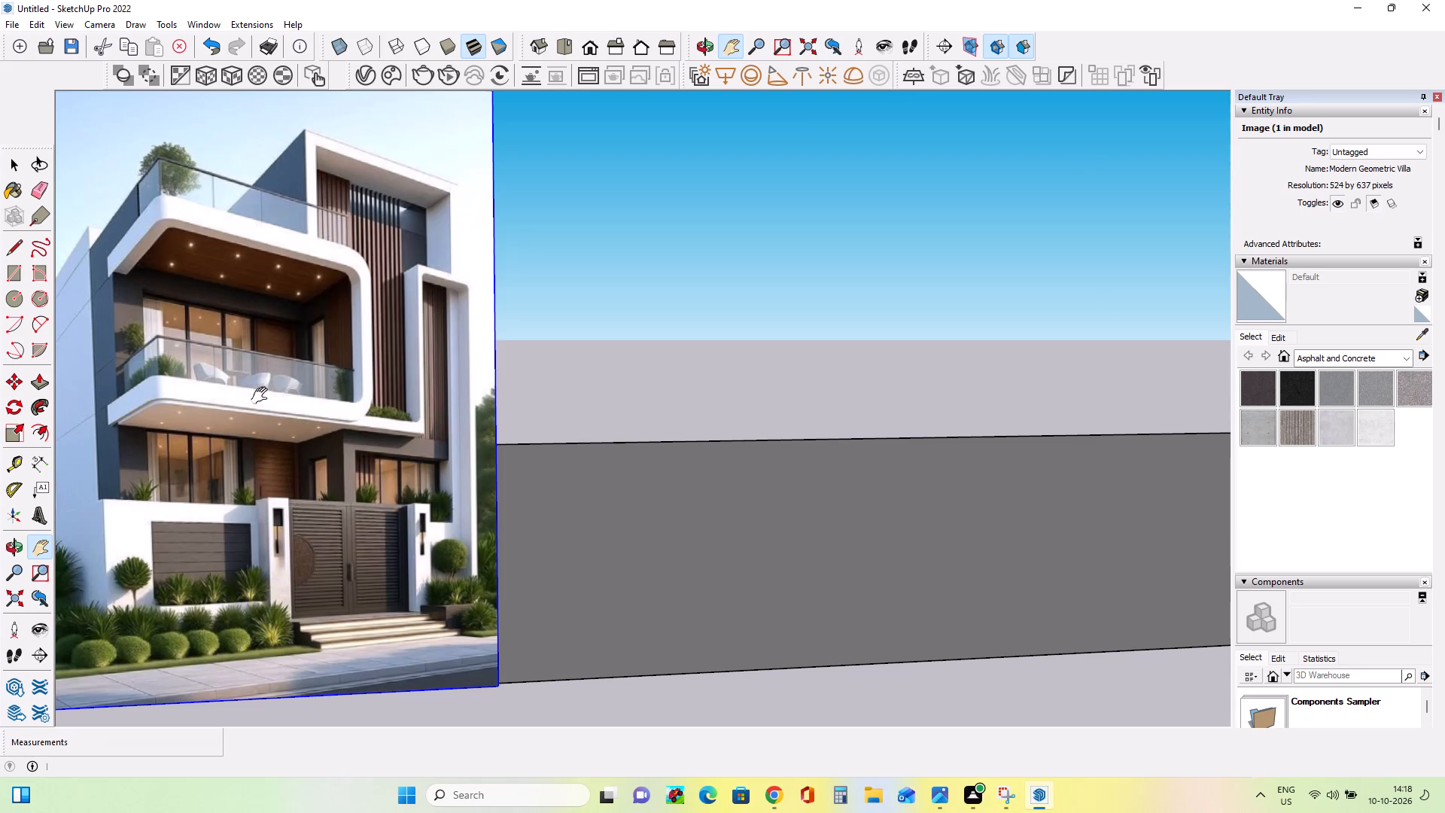
middle_click(388, 511)
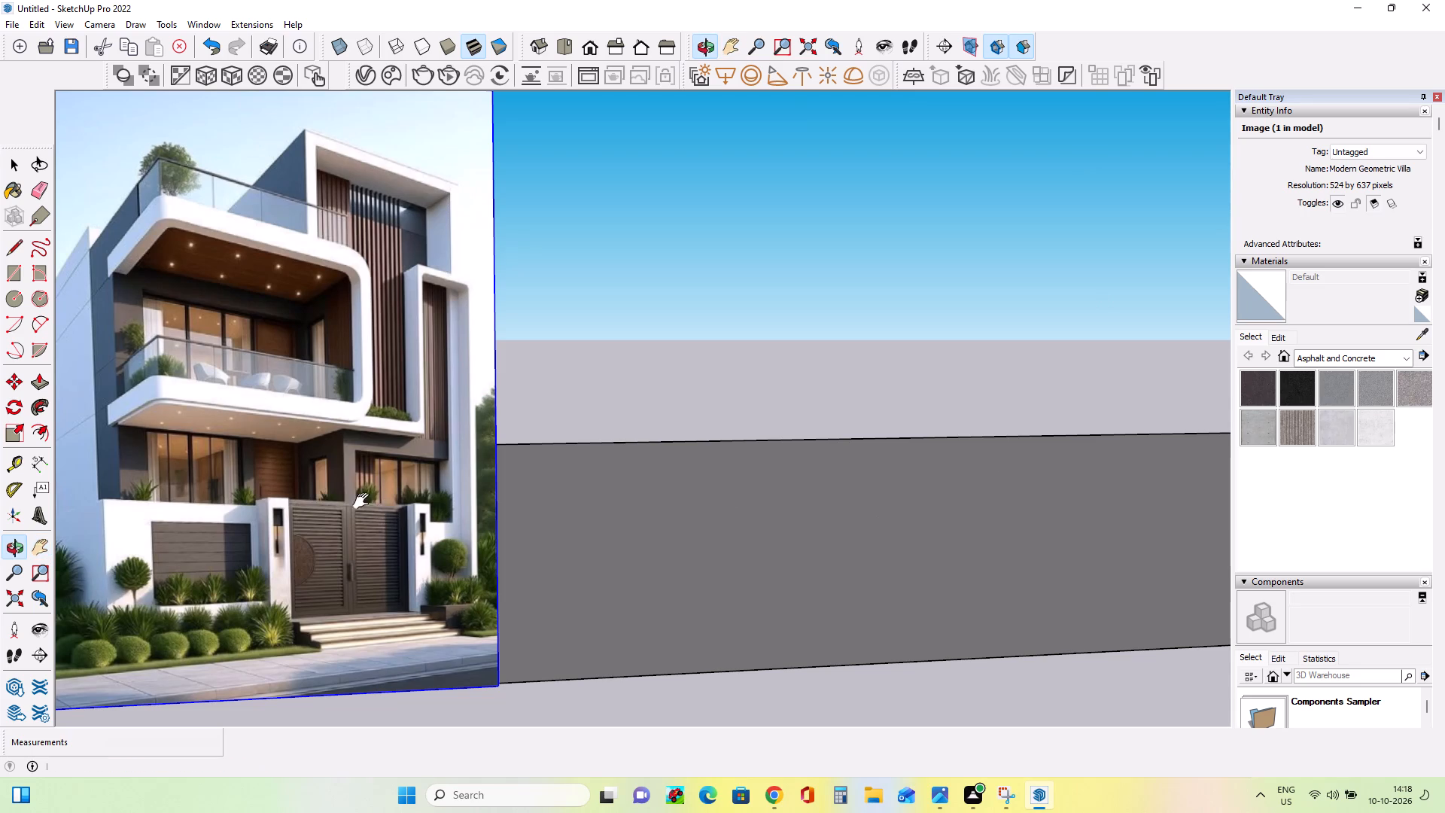
left_click_drag(352, 489, 300, 473)
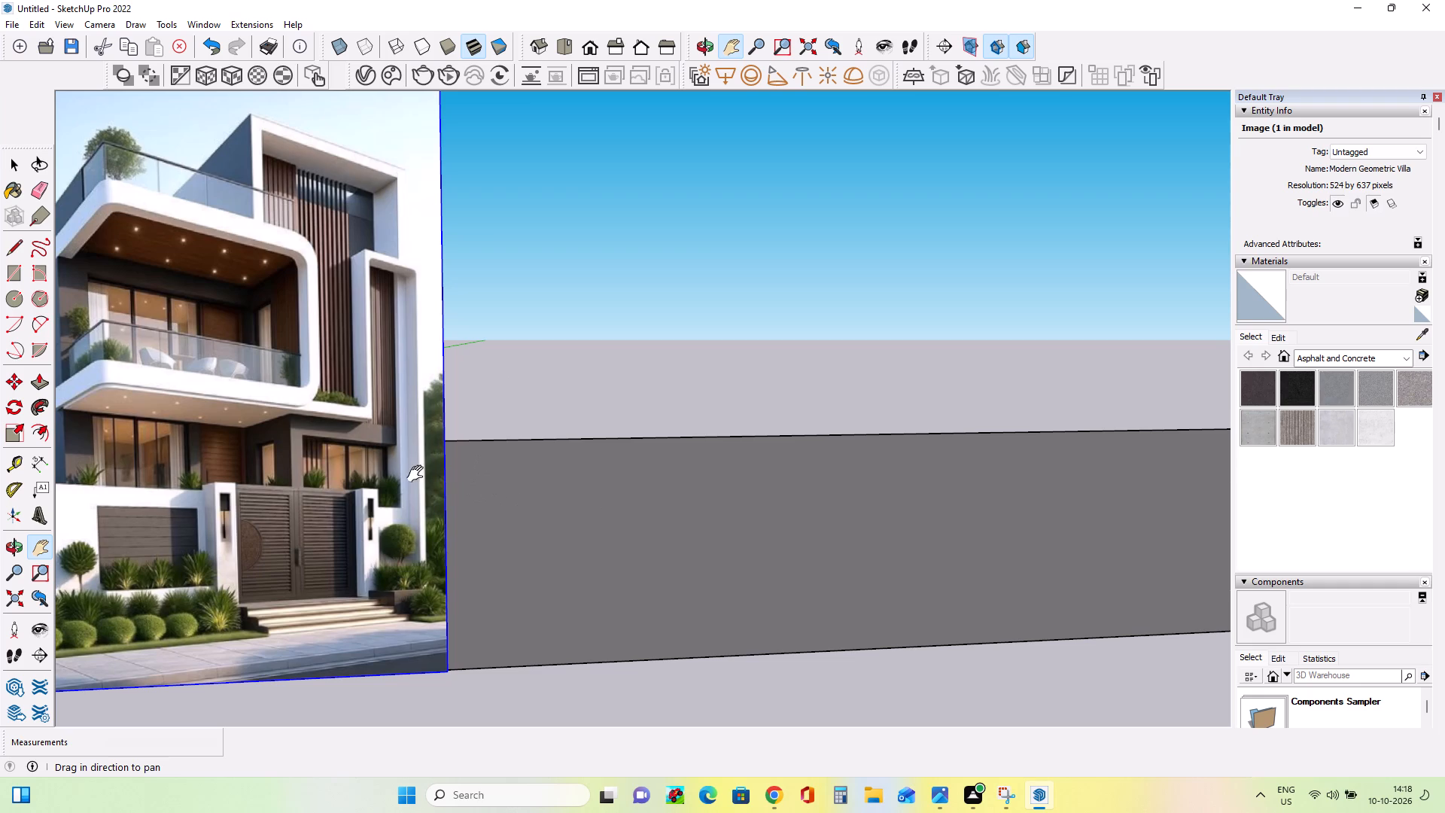
left_click_drag(418, 474, 472, 477)
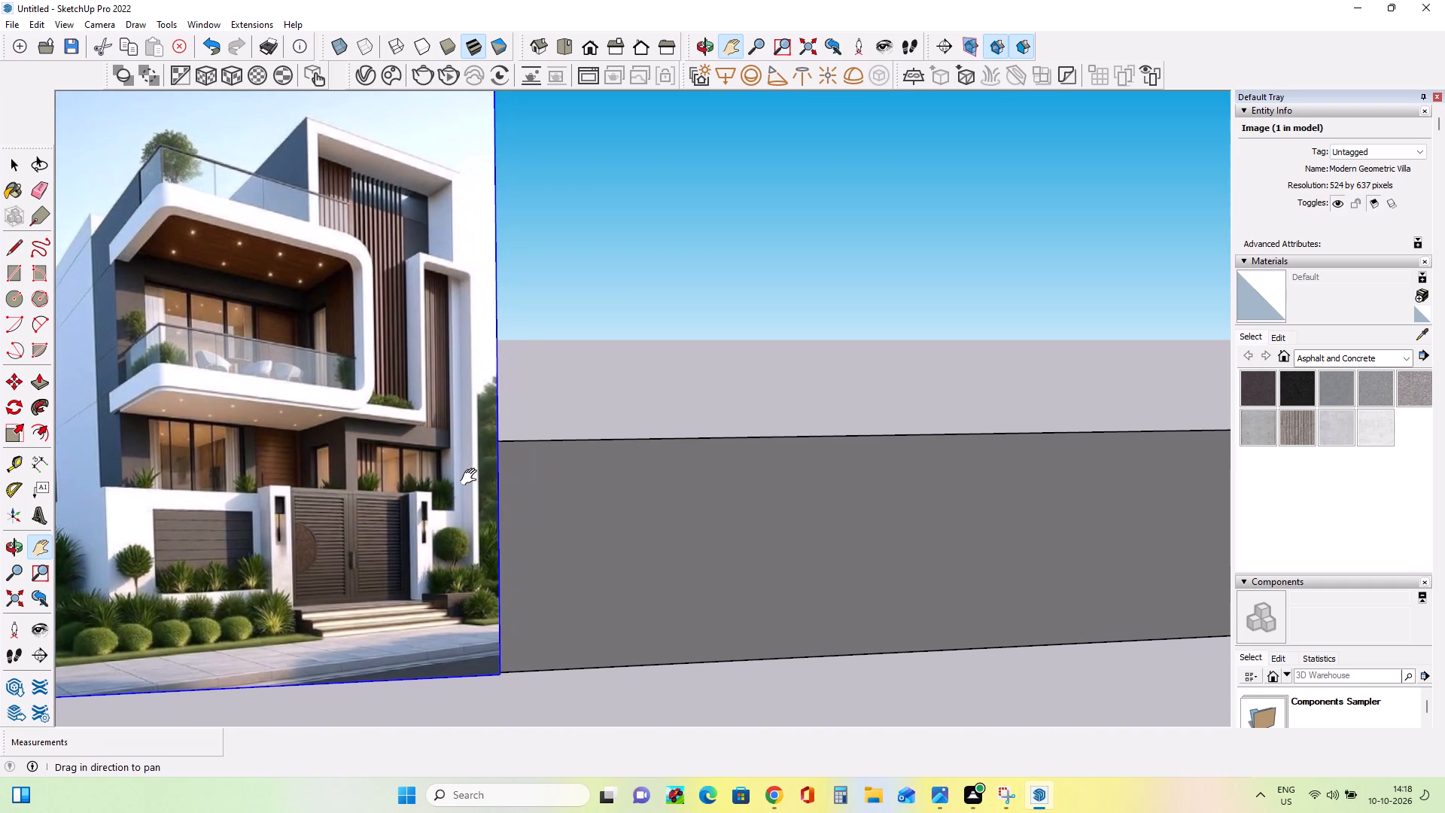
left_click_drag(472, 477, 519, 467)
left_click(519, 467)
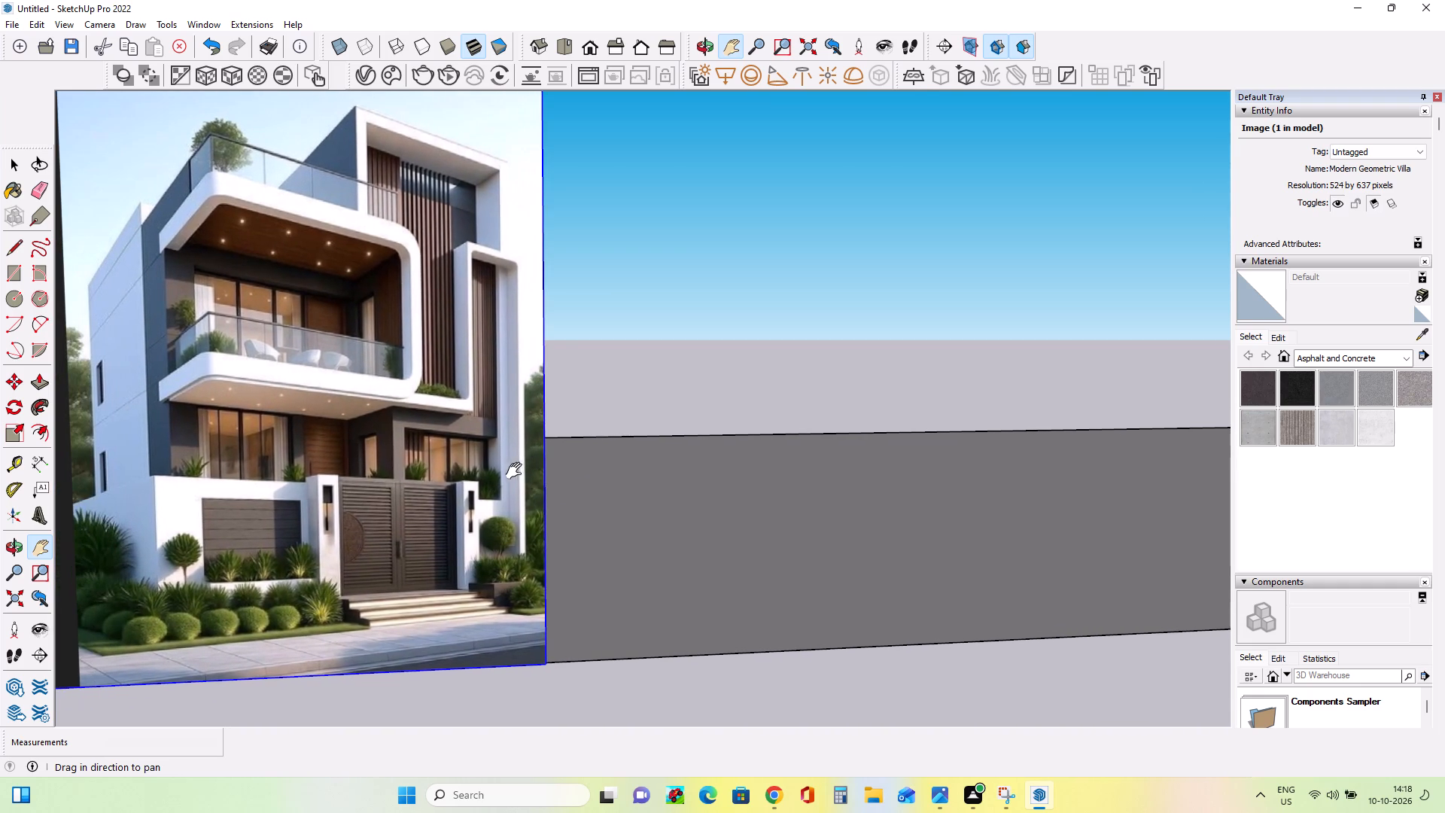
left_click_drag(452, 497, 396, 501)
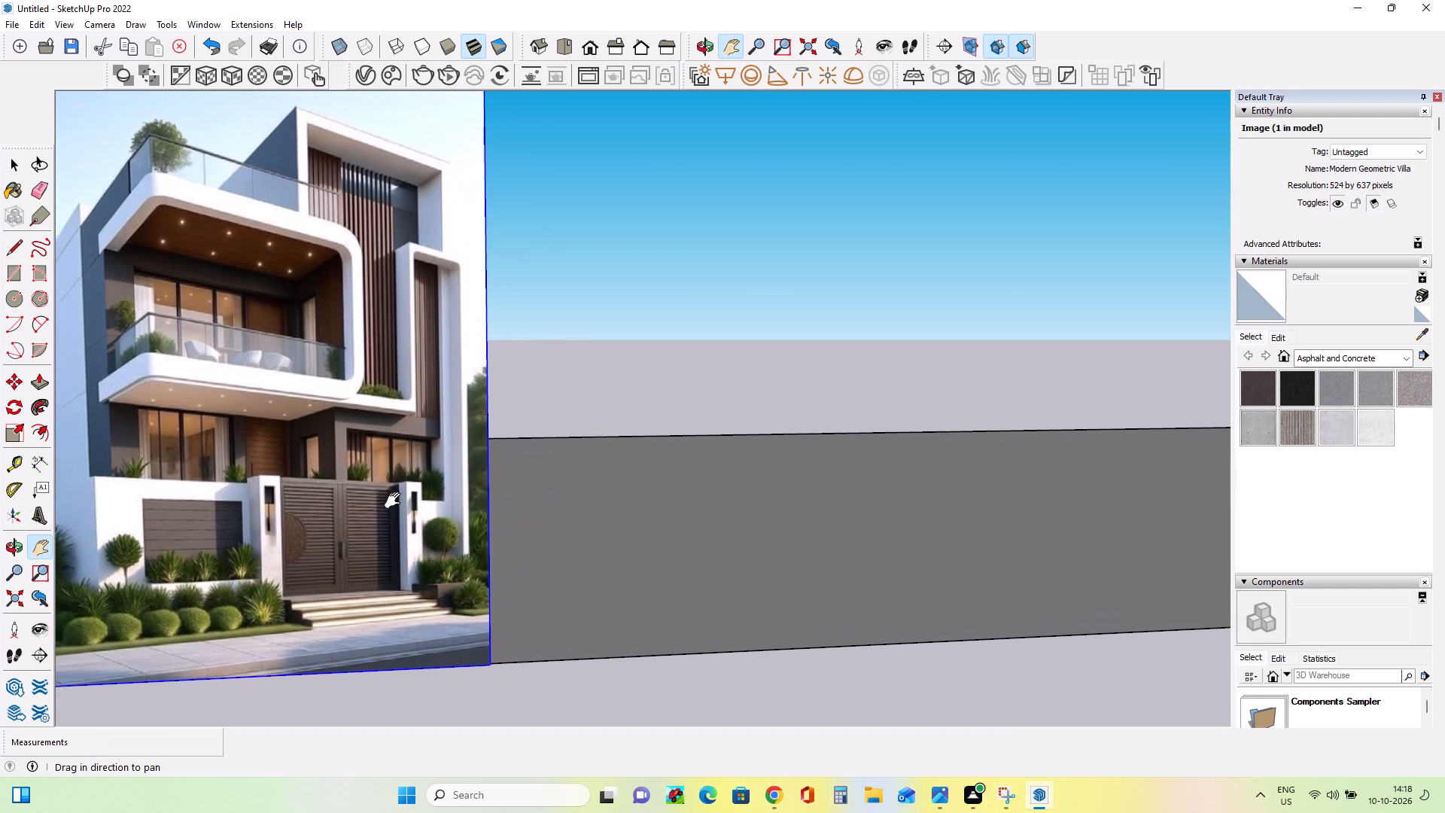
left_click_drag(396, 501, 384, 498)
left_click(384, 498)
left_click_drag(517, 467, 523, 453)
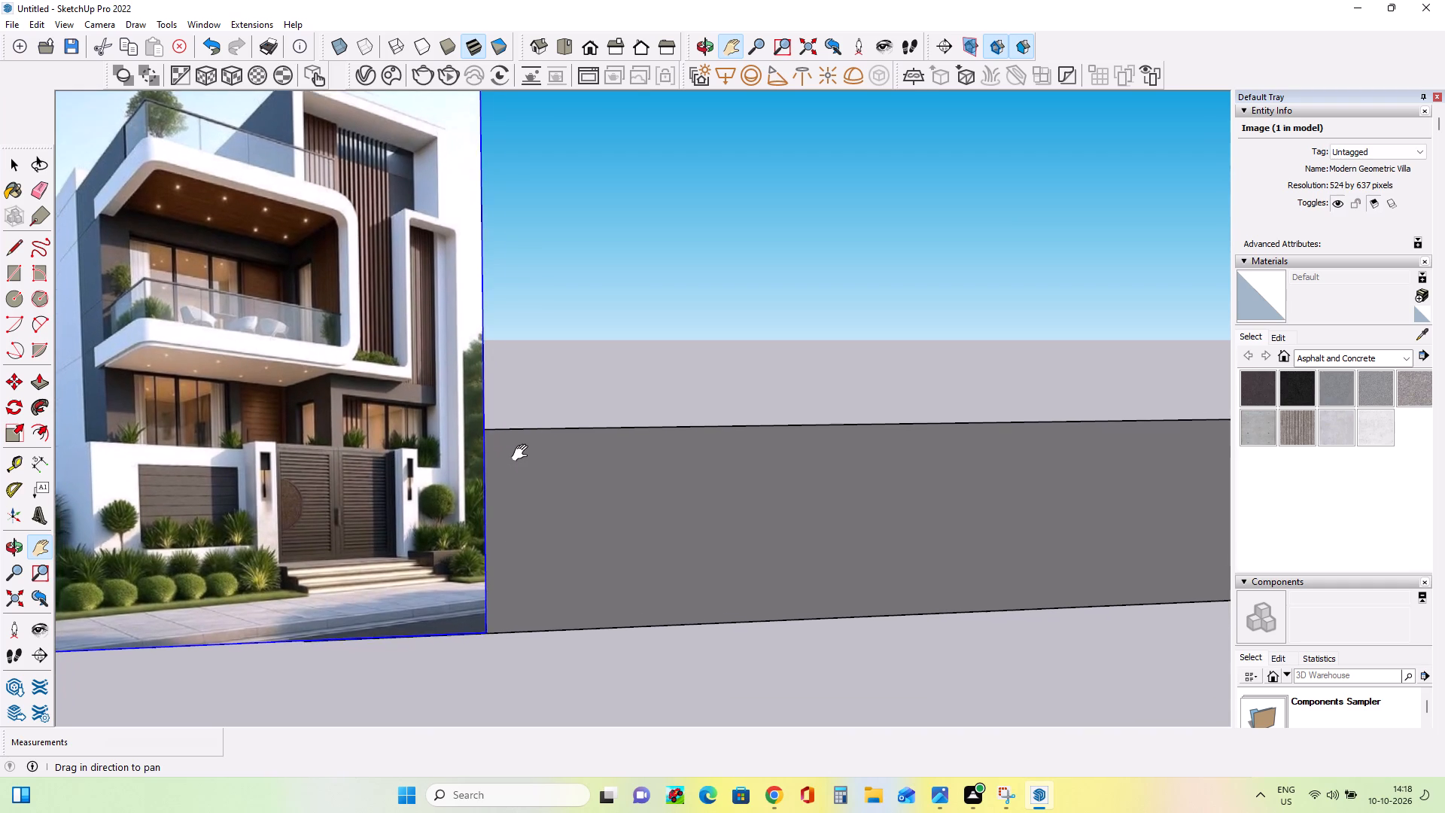
left_click_drag(523, 453, 509, 443)
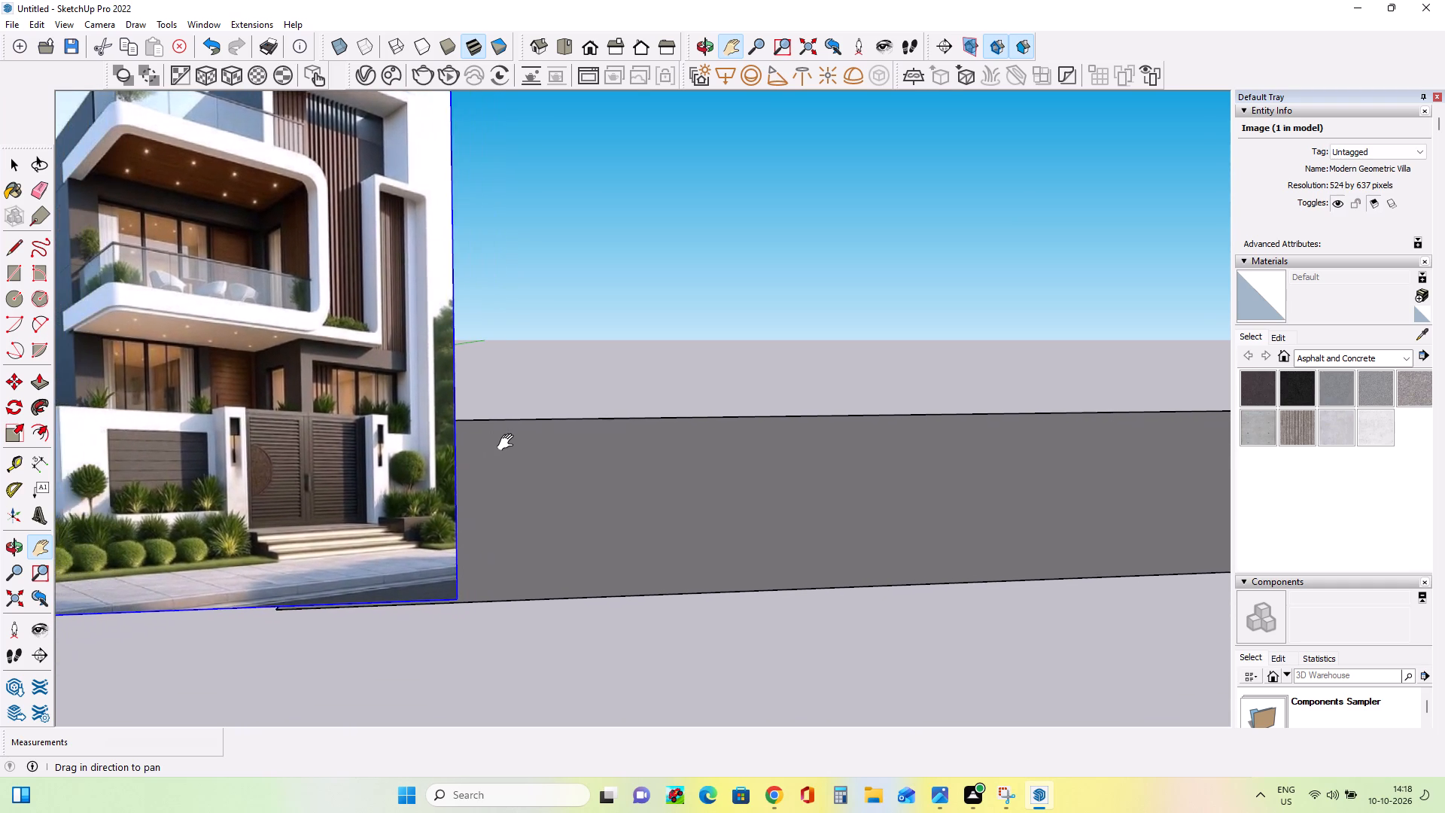
left_click_drag(509, 443, 505, 444)
left_click_drag(436, 471, 402, 466)
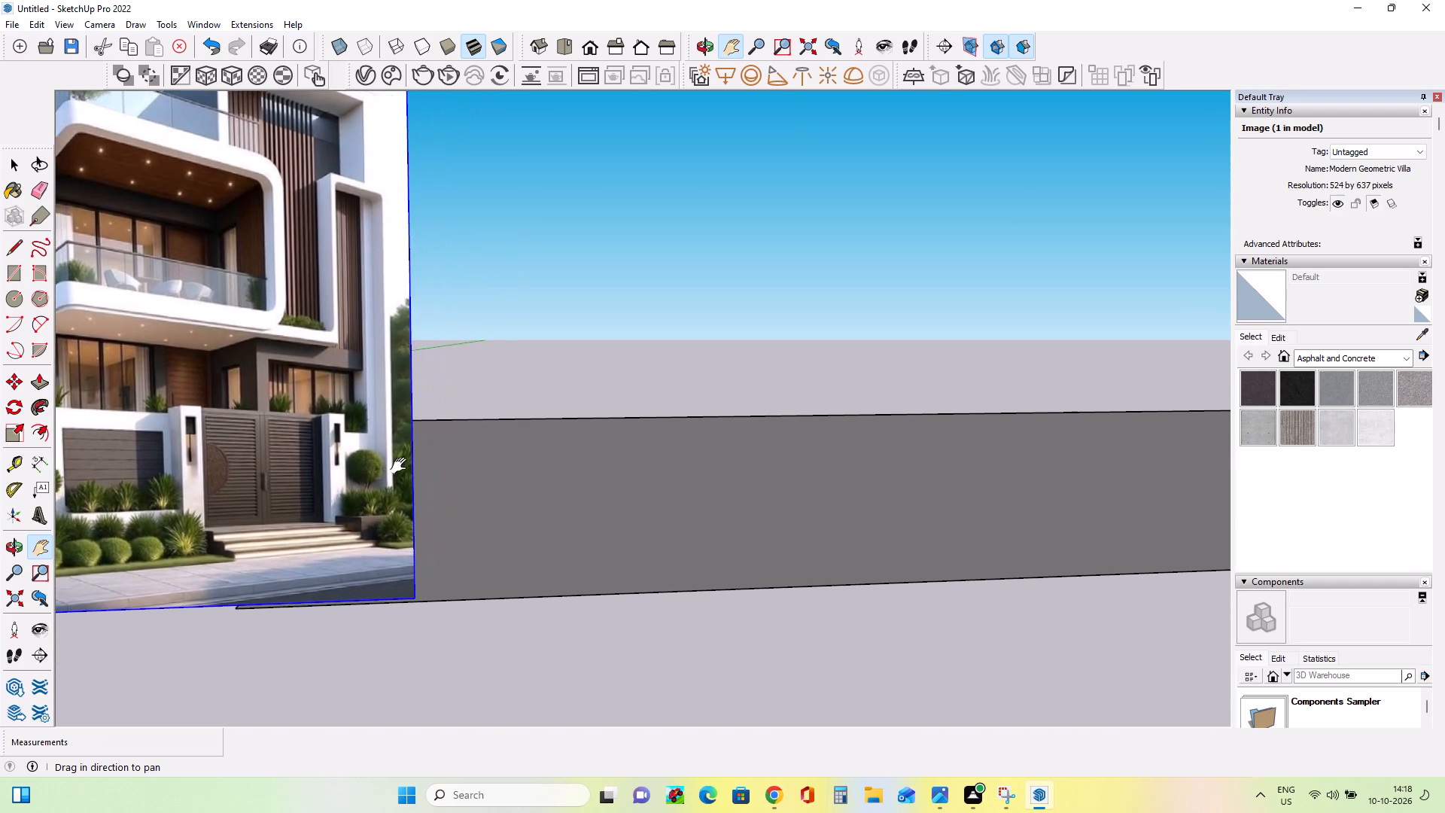
left_click_drag(402, 466, 376, 464)
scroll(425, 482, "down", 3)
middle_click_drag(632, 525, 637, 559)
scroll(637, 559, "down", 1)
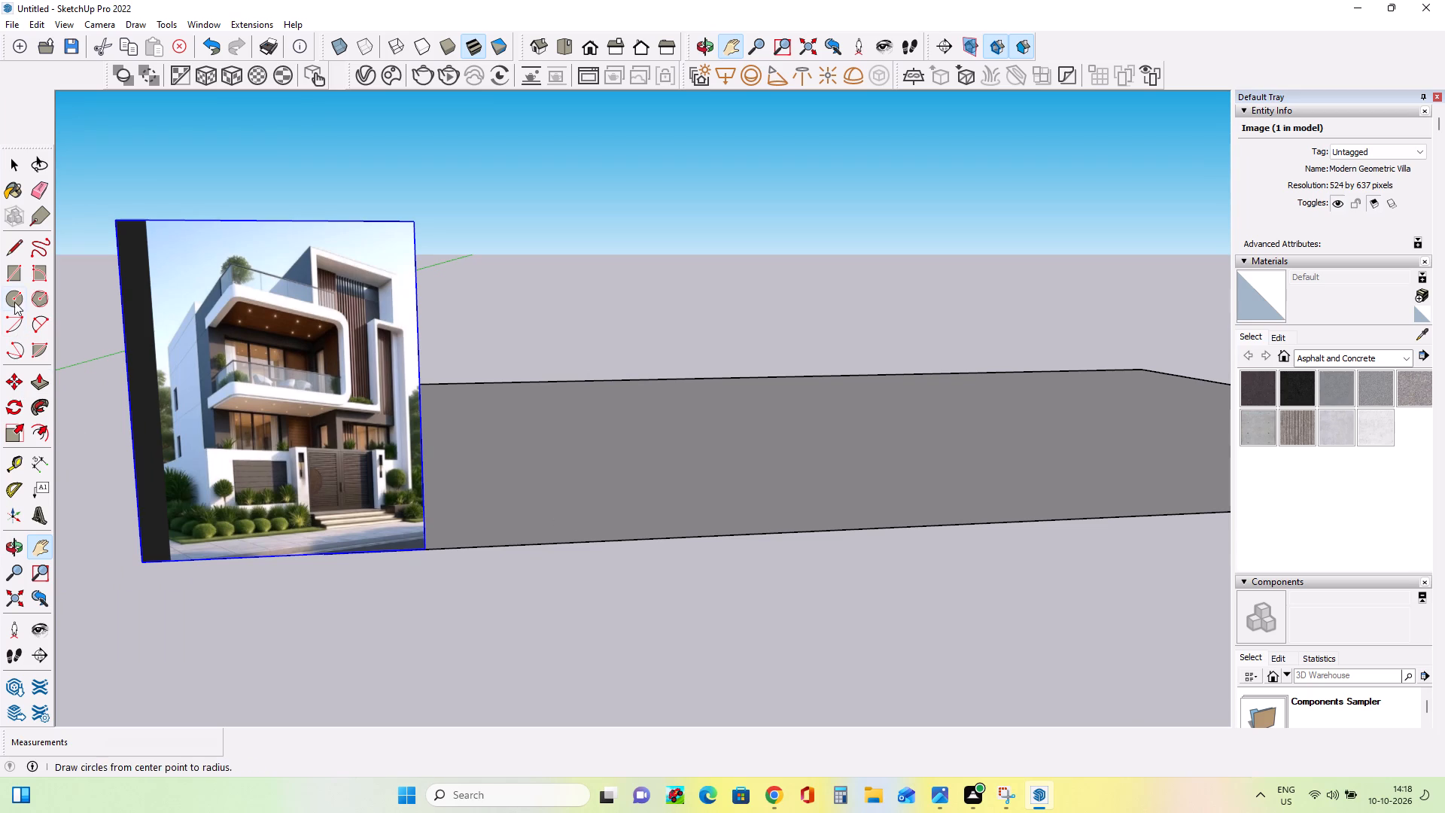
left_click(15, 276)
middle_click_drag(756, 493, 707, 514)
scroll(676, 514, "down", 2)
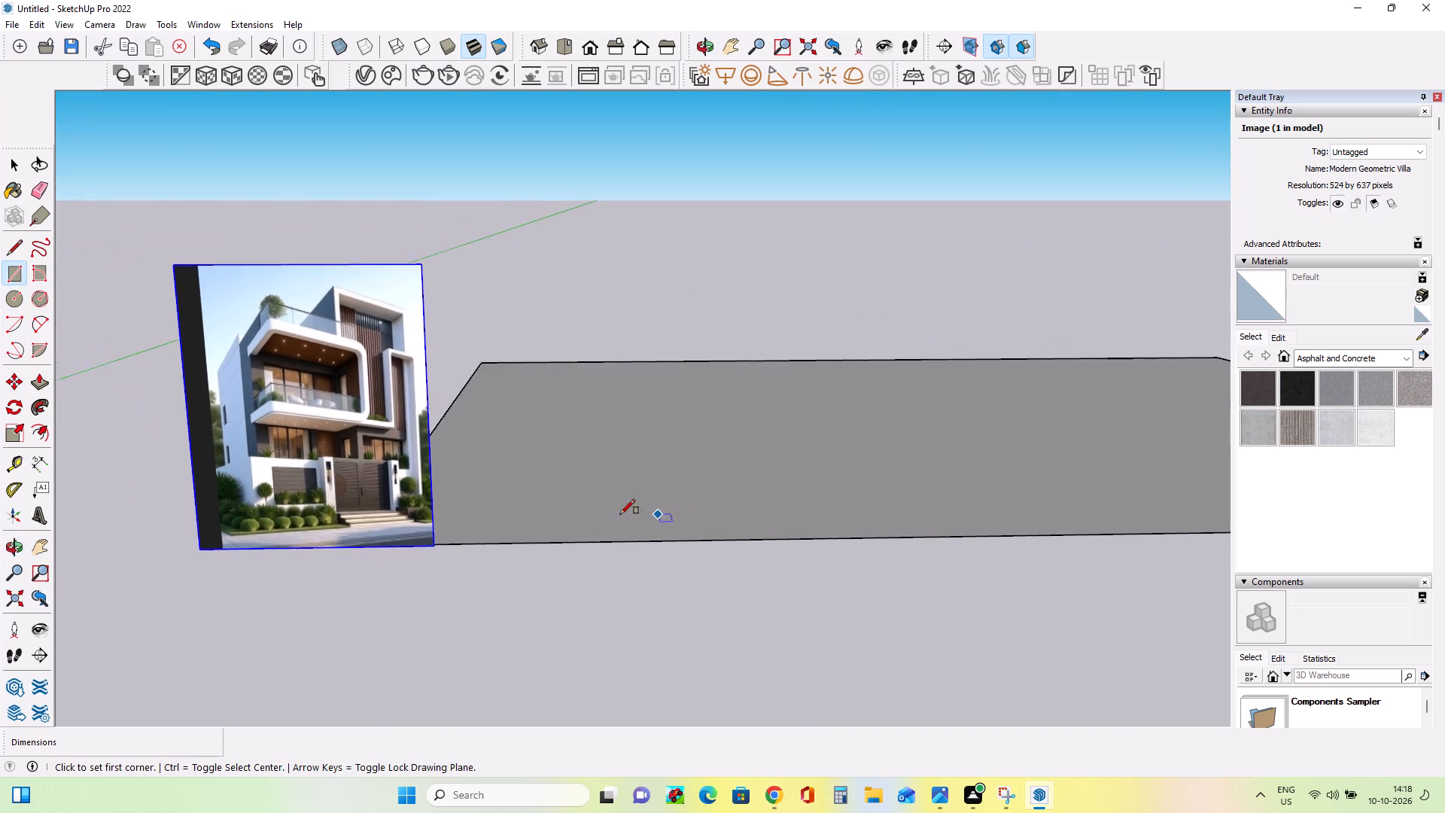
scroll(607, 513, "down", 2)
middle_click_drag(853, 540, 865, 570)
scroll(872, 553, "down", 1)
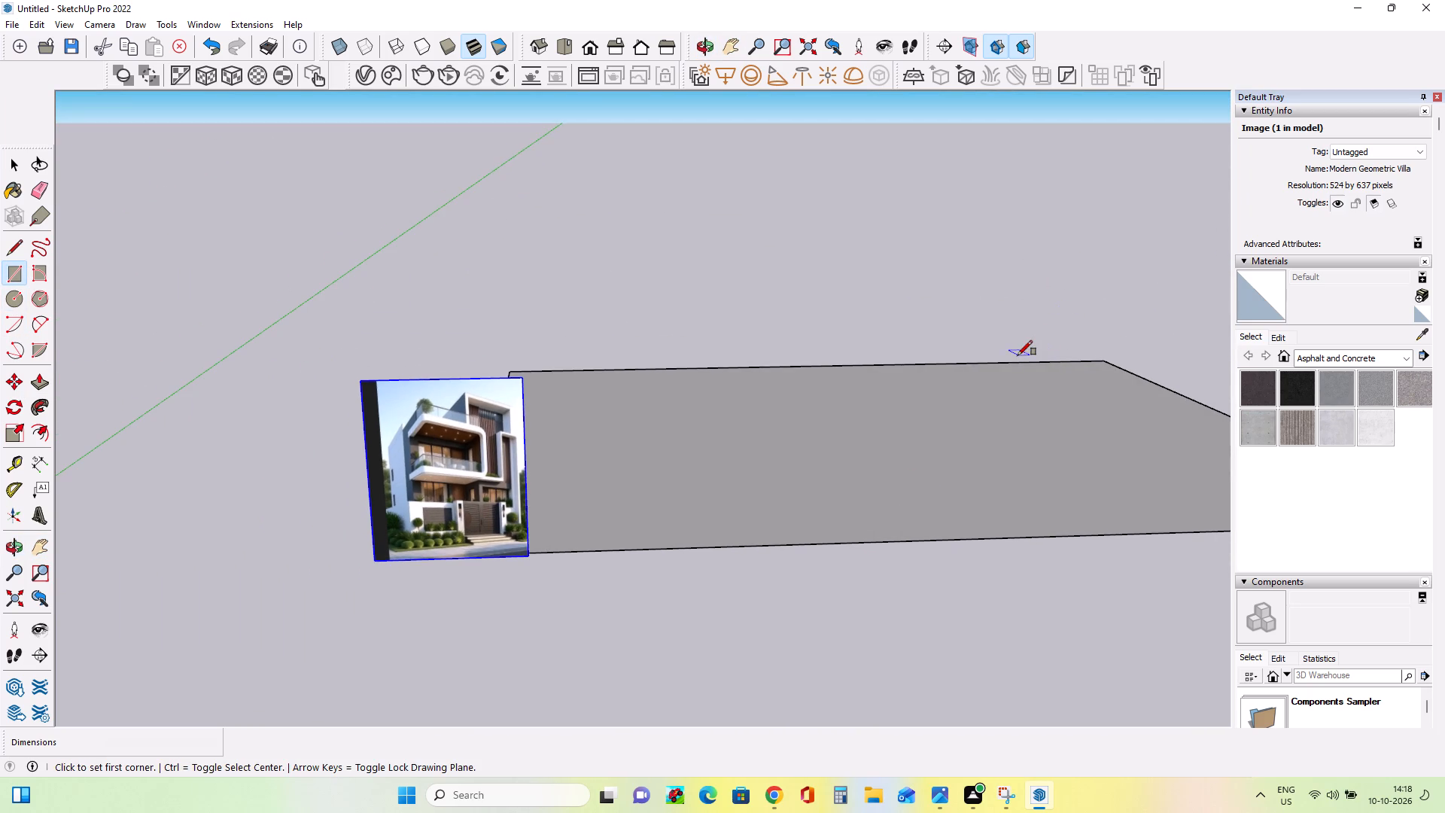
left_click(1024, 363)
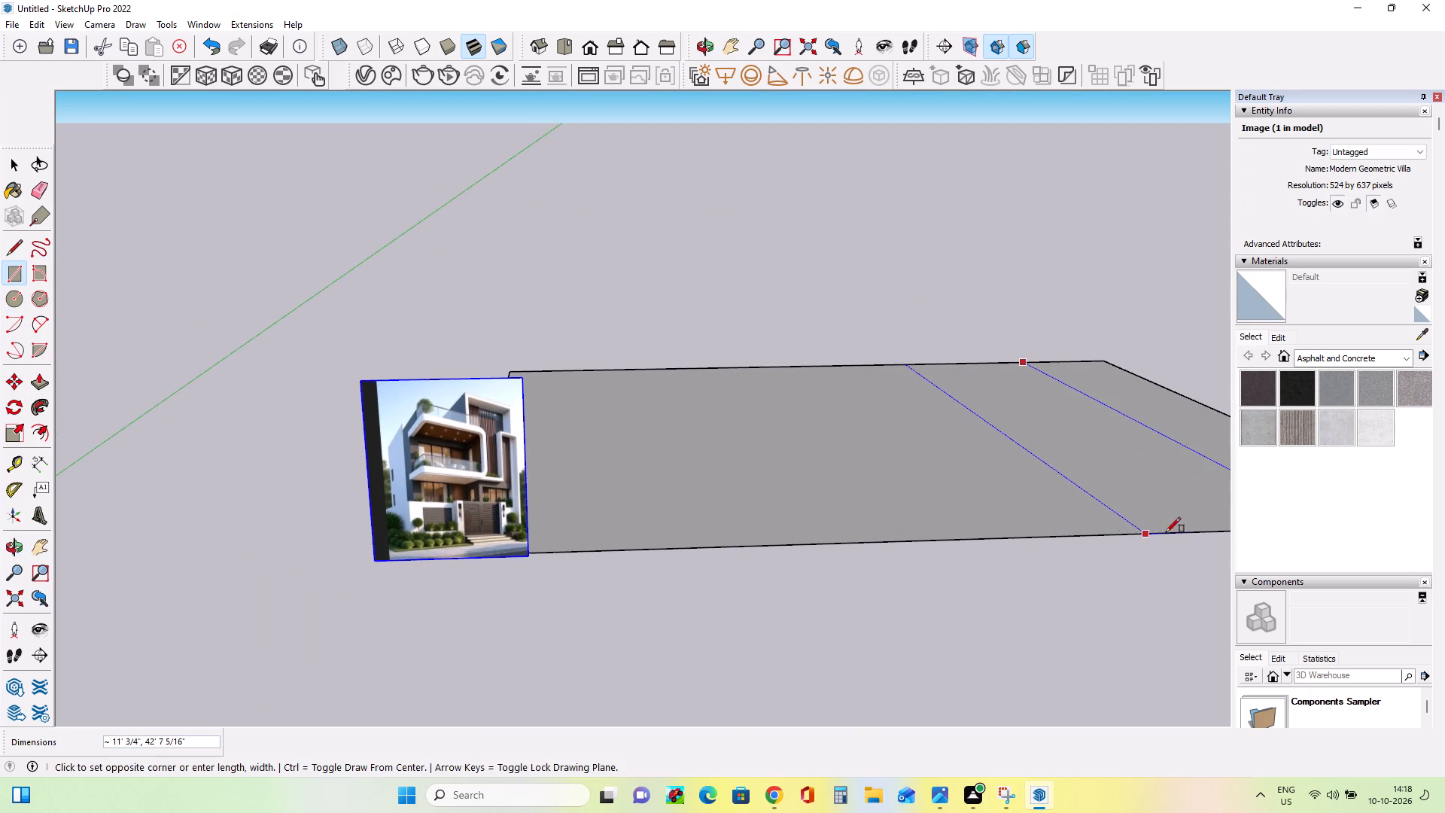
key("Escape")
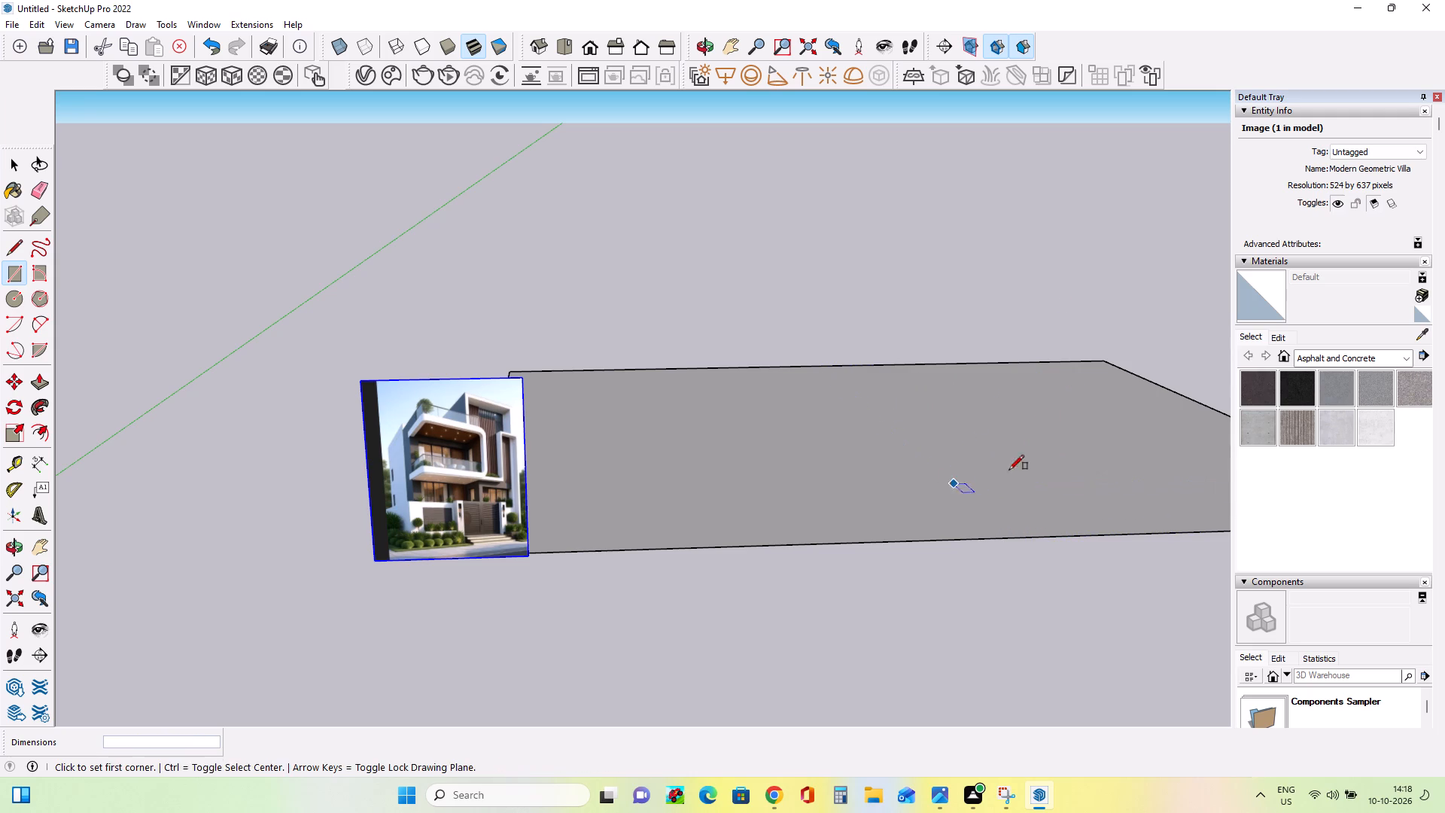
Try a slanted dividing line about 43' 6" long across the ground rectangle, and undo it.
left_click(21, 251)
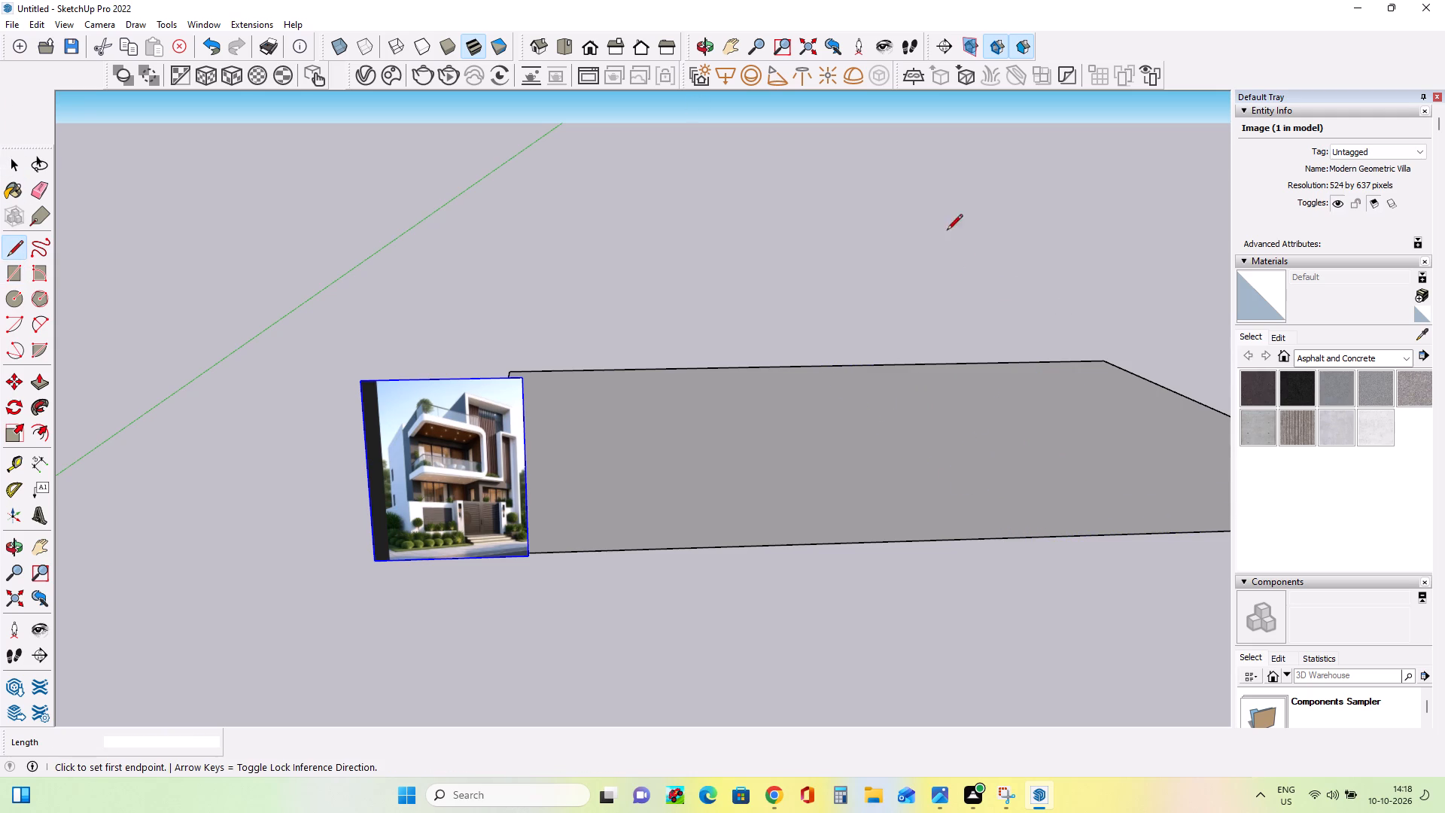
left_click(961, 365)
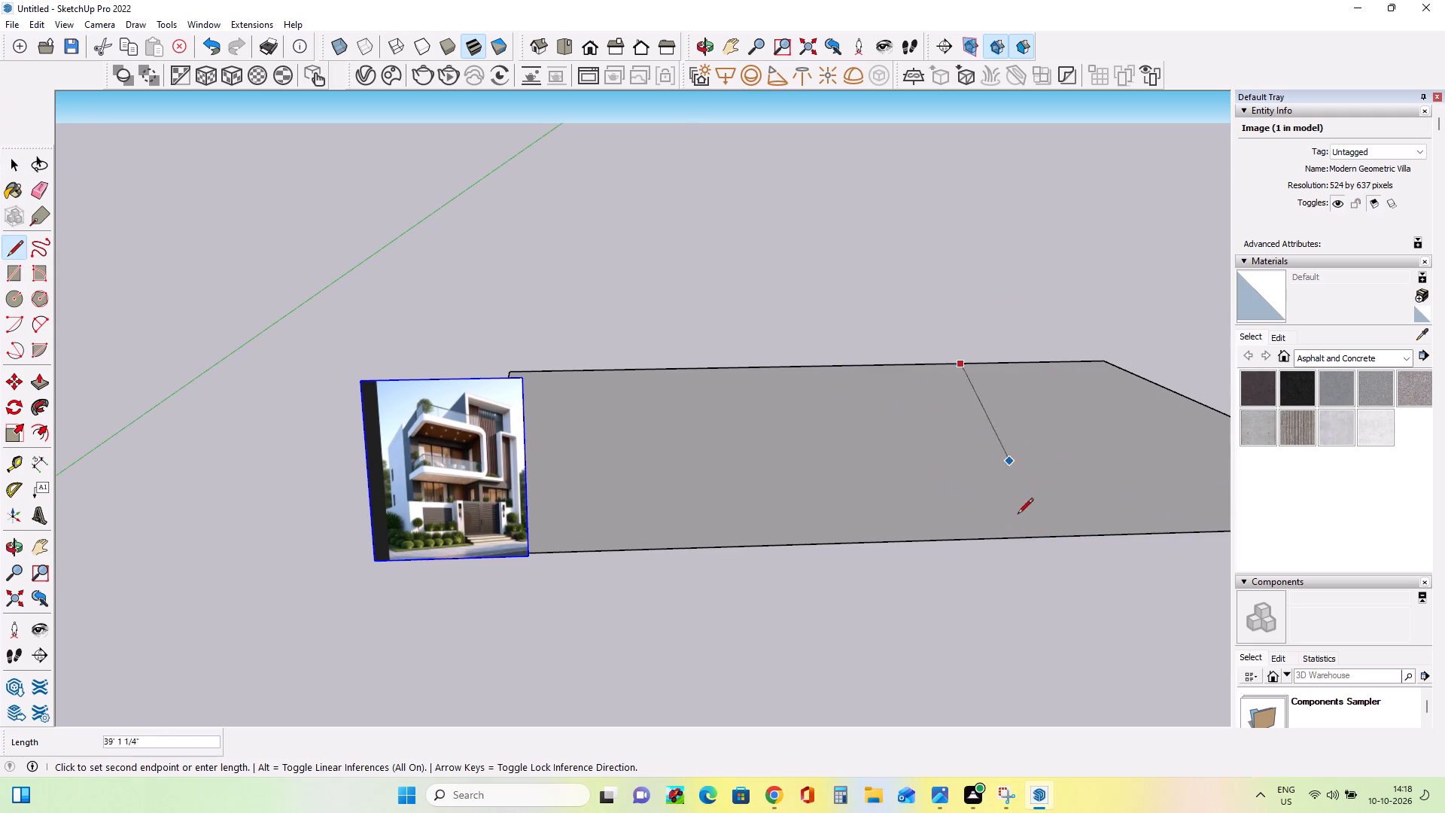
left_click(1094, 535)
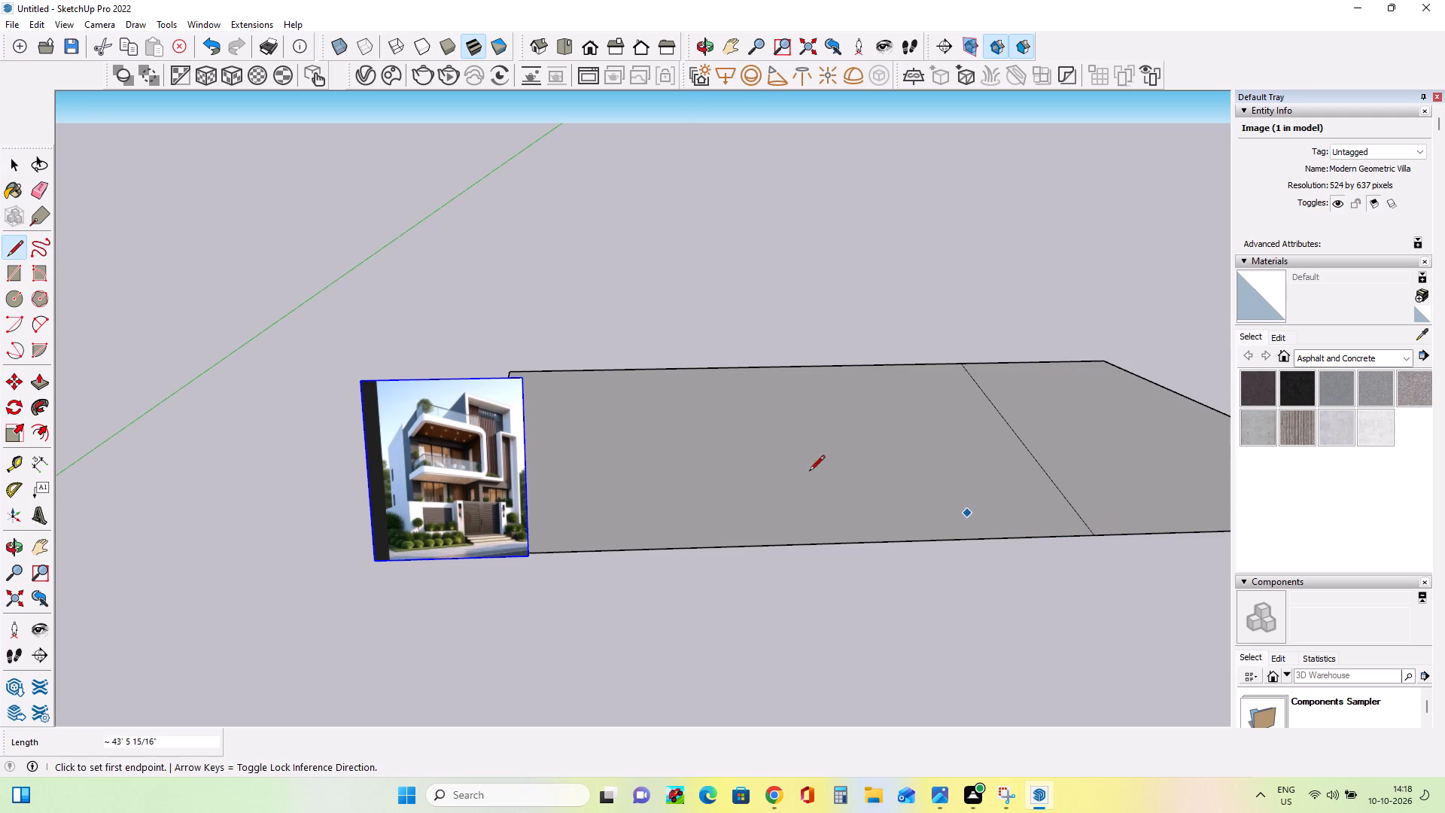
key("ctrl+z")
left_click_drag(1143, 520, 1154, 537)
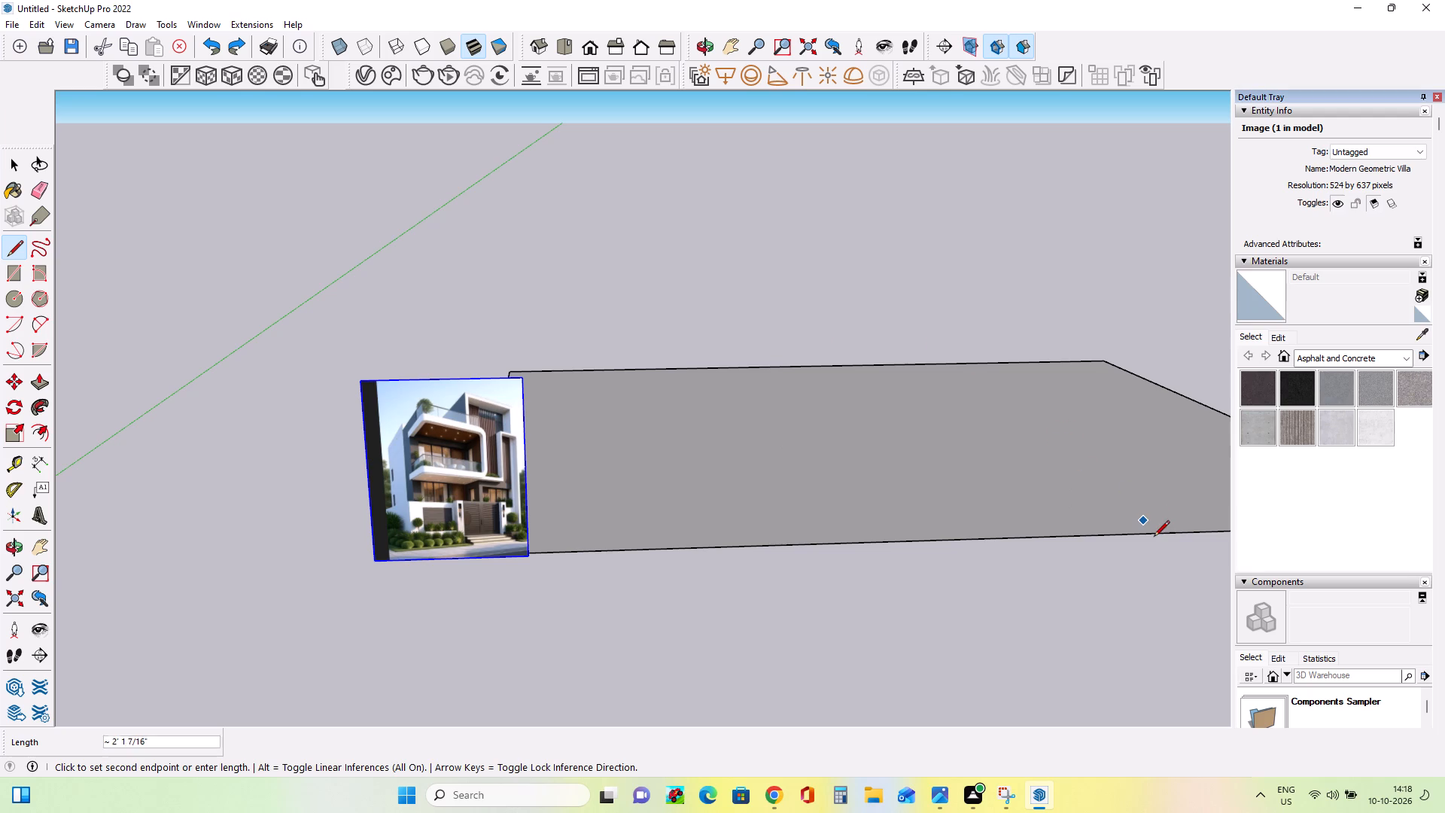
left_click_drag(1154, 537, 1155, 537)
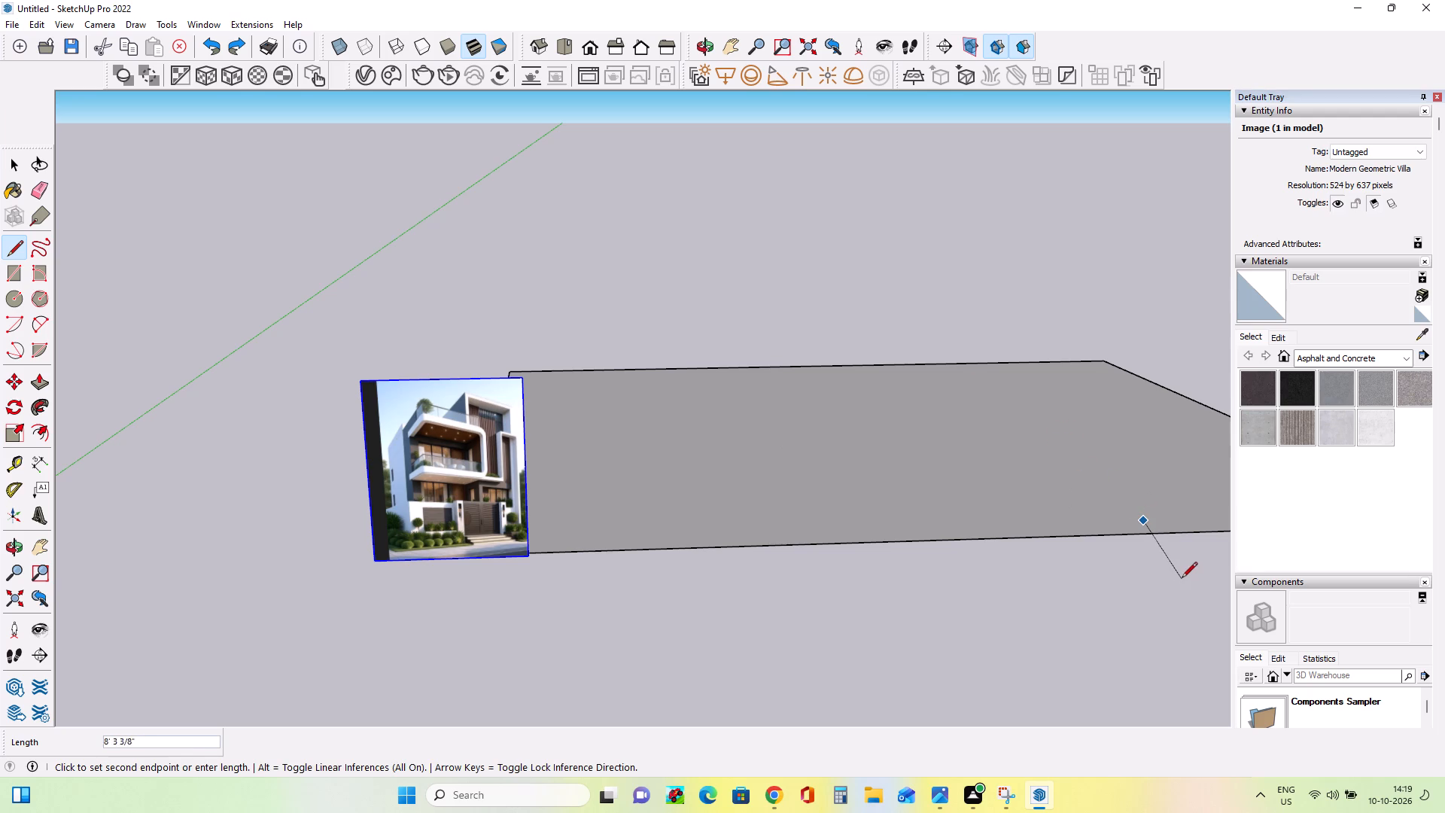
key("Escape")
Draw a line about 42' 7" long across the ground rectangle between its long edges, parallel to the green axis.
left_click(1170, 534)
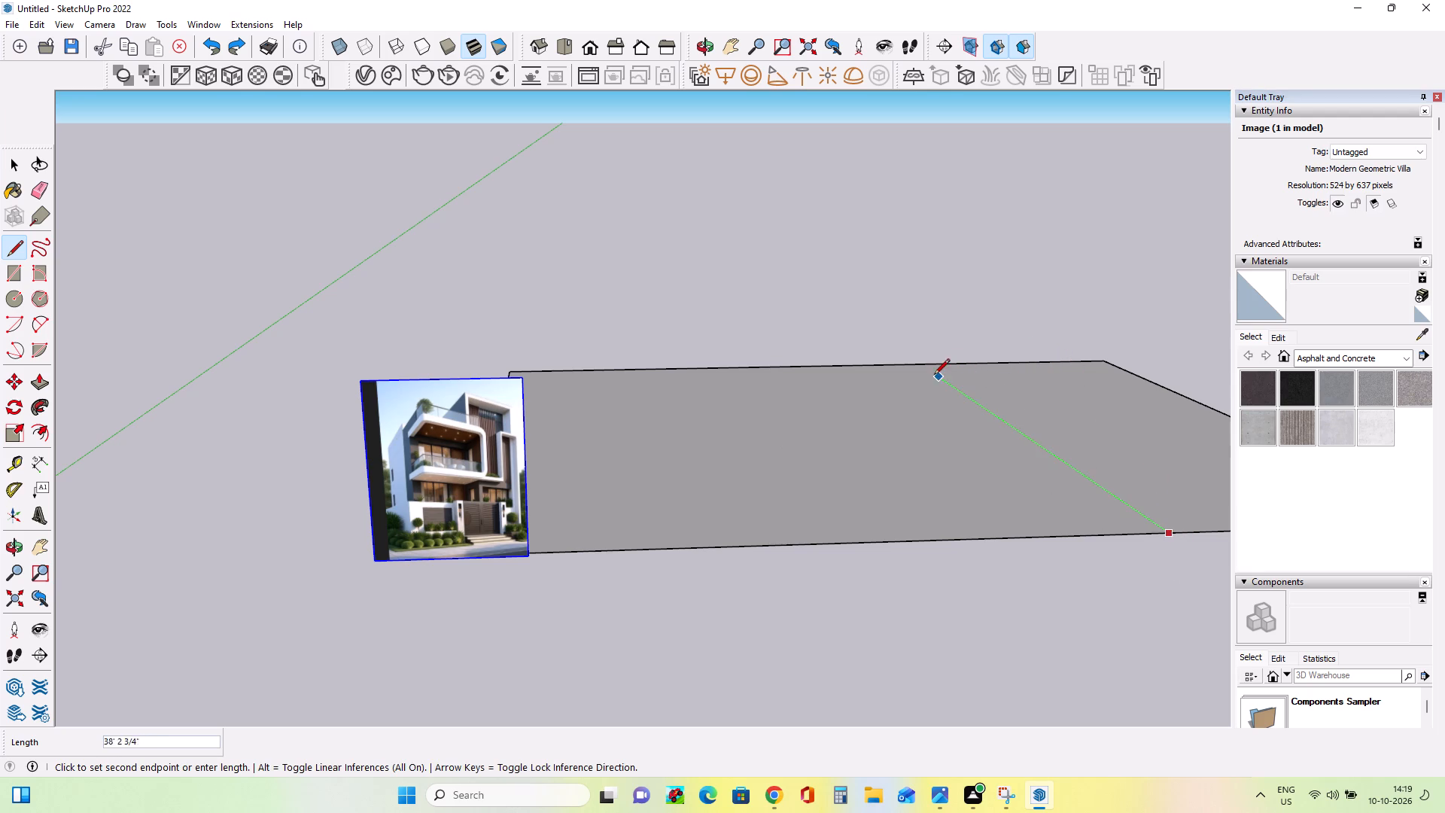
left_click(917, 361)
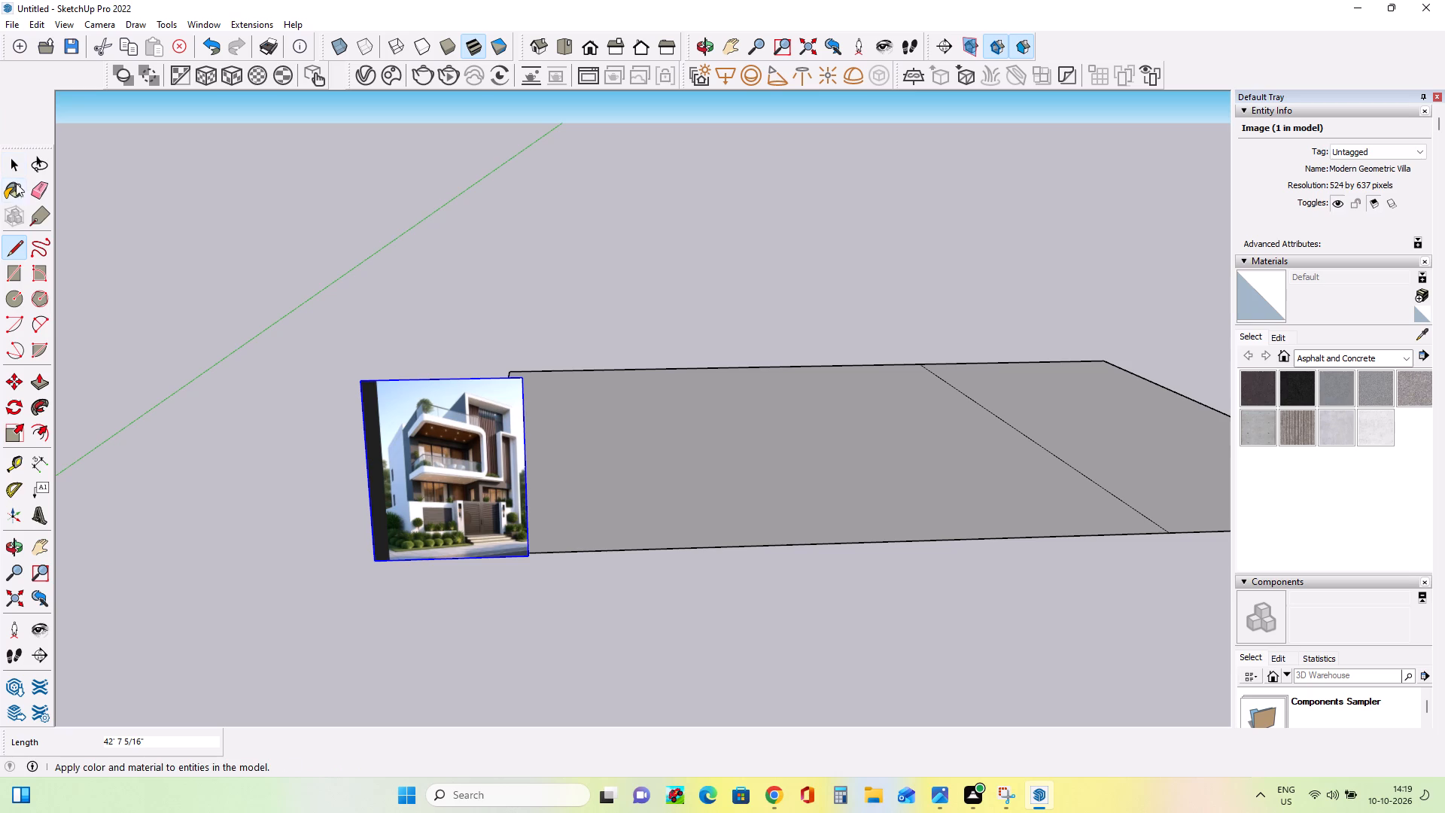
Erase the ground edges beyond the dividing line, on the side away from the villa image.
left_click(39, 190)
left_click_drag(1057, 351, 1125, 379)
left_click_drag(1121, 358, 1121, 403)
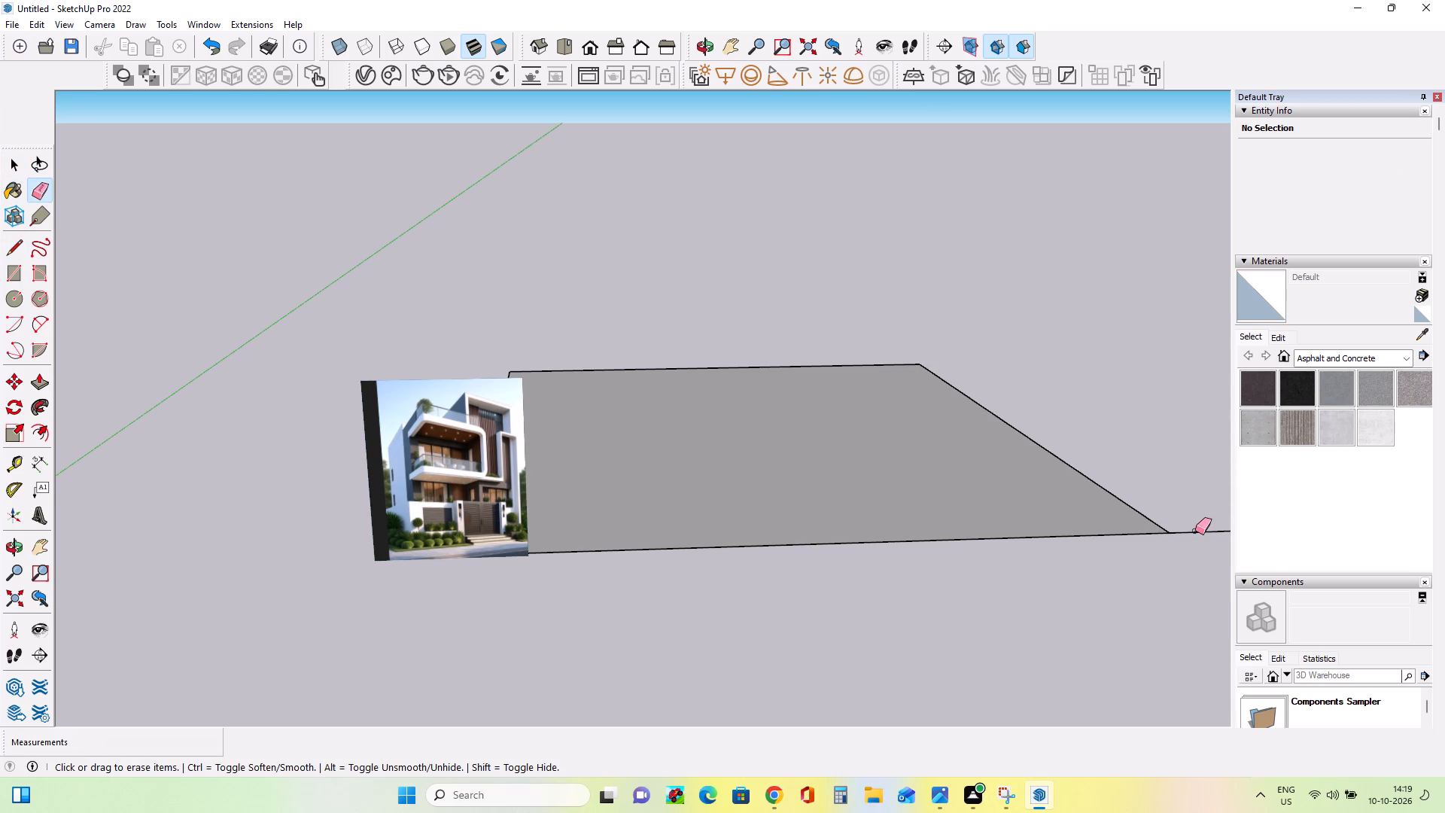
left_click_drag(1195, 531, 1202, 545)
Examine the shortened ground face and the villa reference image from near, far, high and low viewpoints.
scroll(642, 340, "down", 5)
middle_click_drag(929, 403, 926, 486)
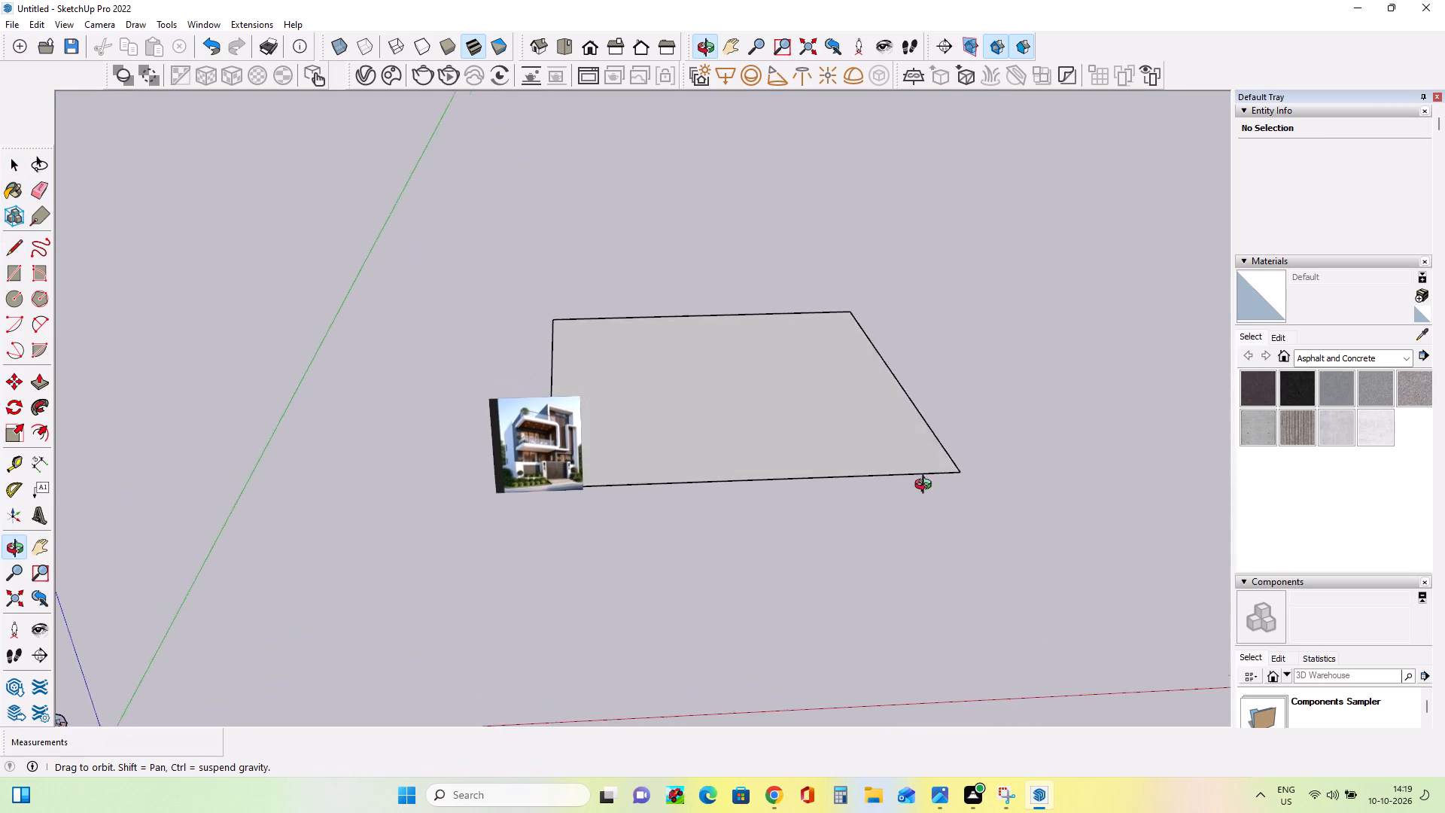
middle_click_drag(926, 486, 934, 394)
middle_click_drag(832, 348, 852, 373)
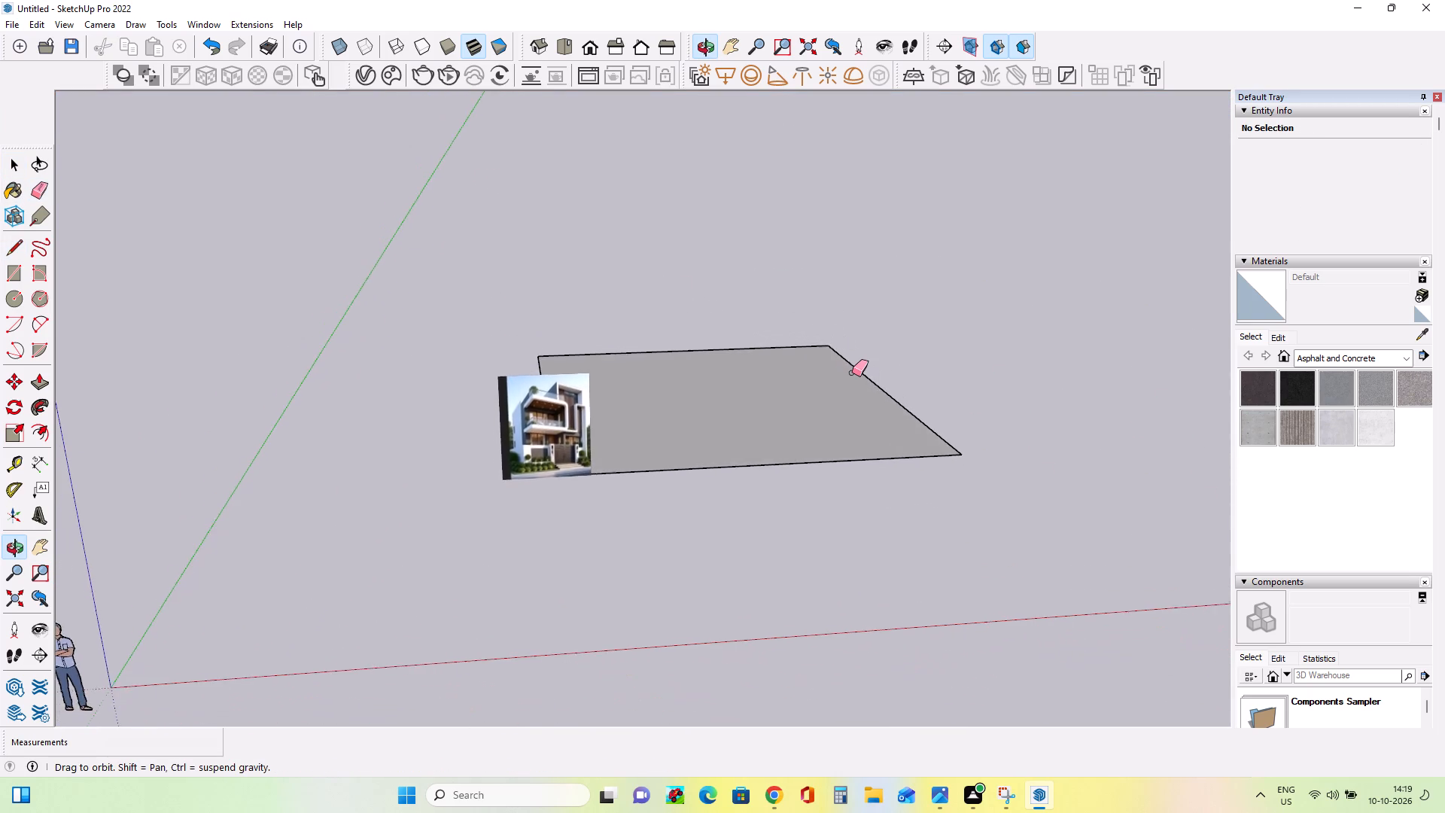
scroll(854, 372, "up", 3)
middle_click_drag(1070, 410, 967, 398)
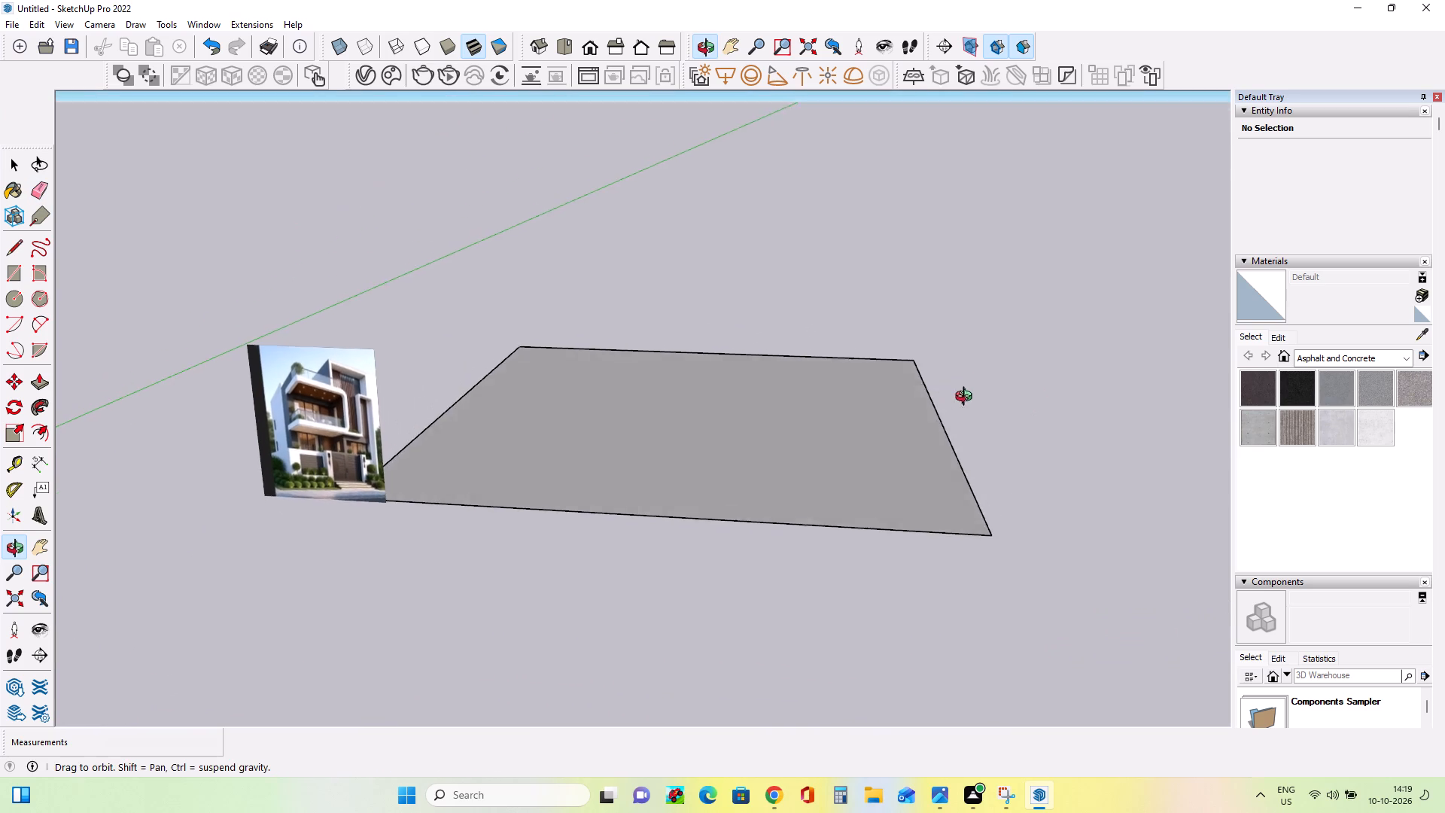
middle_click_drag(967, 398, 1011, 391)
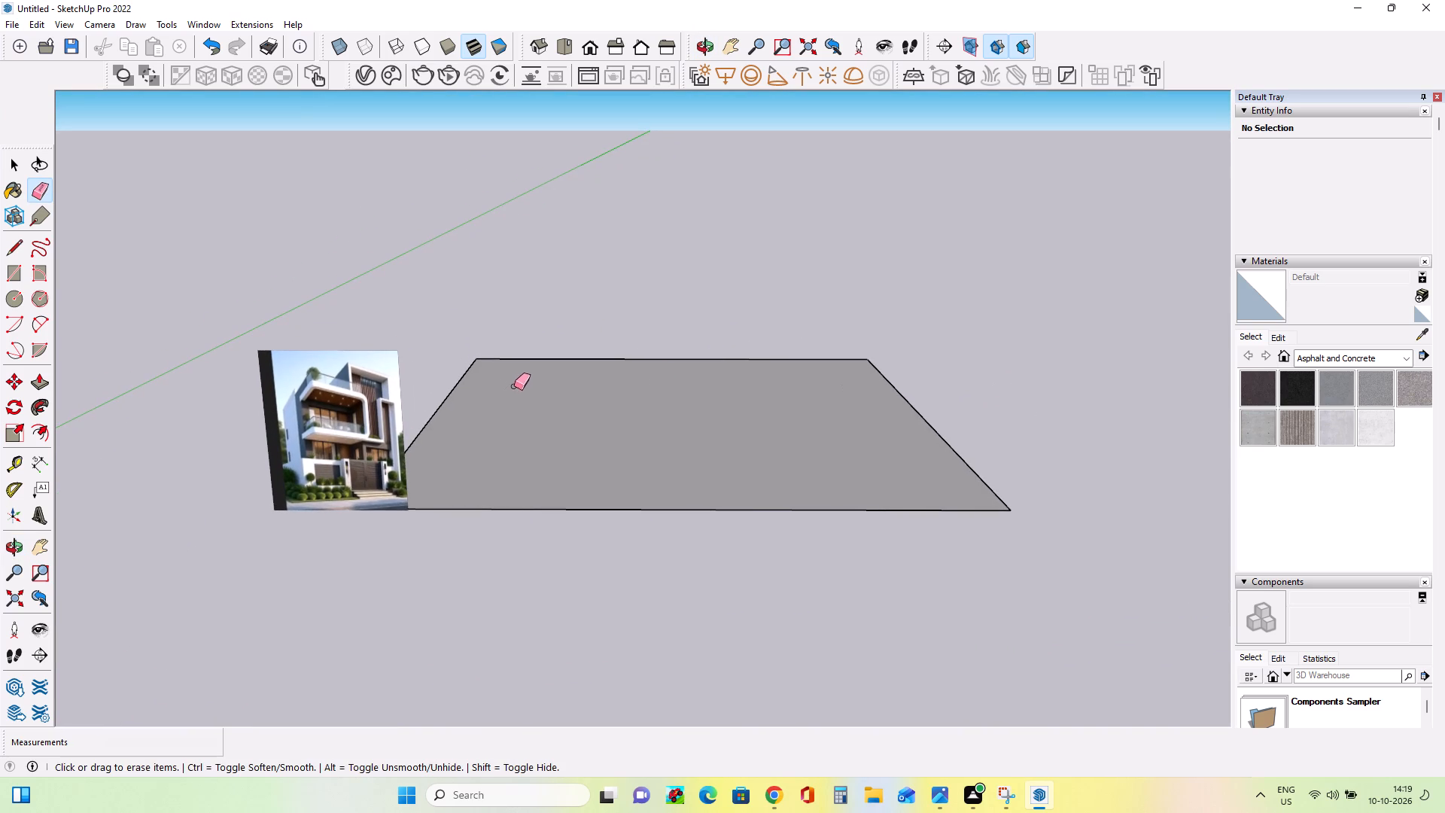
scroll(777, 444, "down", 1)
scroll(354, 544, "up", 3)
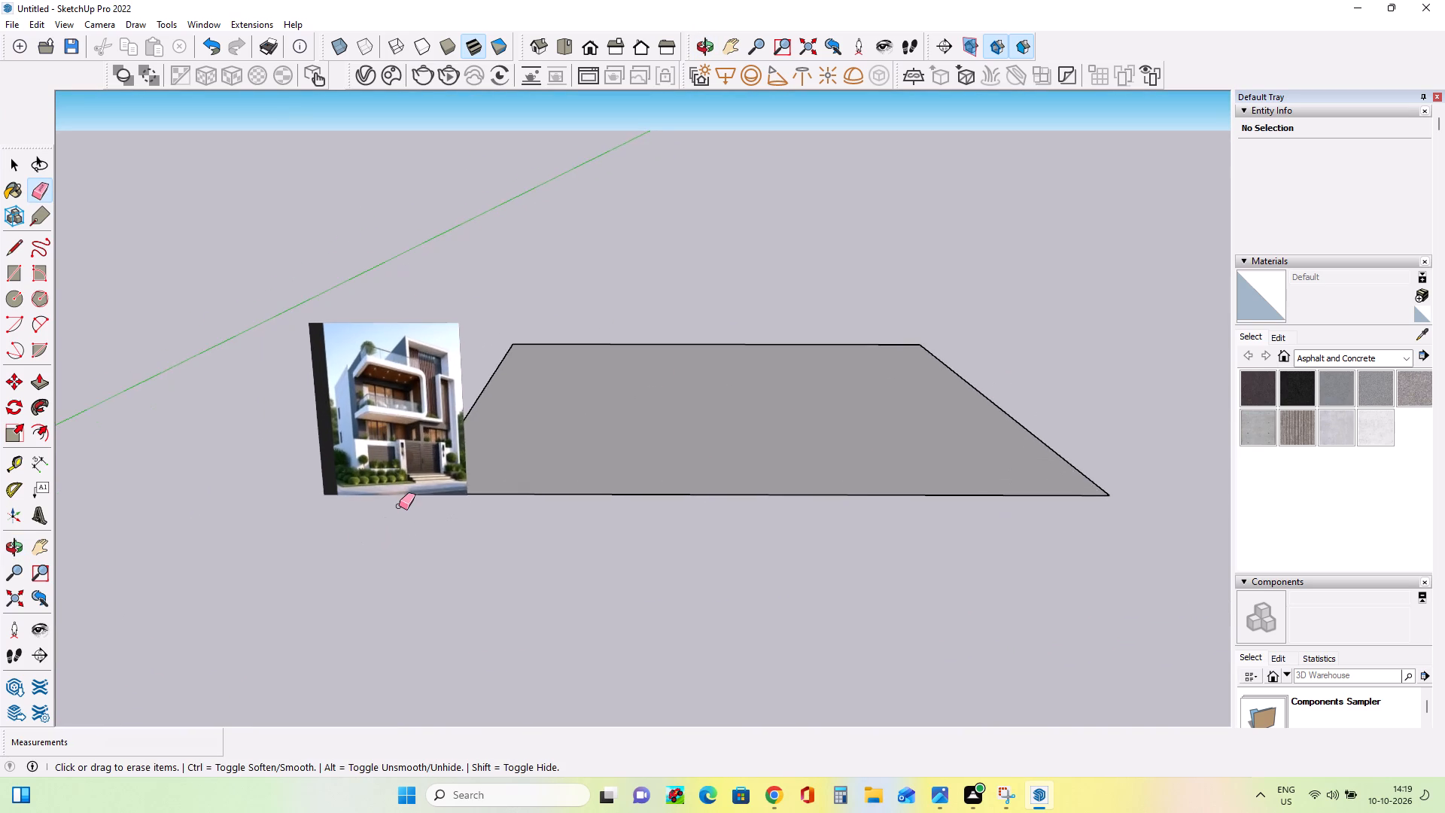
scroll(399, 506, "up", 4)
middle_click_drag(401, 503, 360, 501)
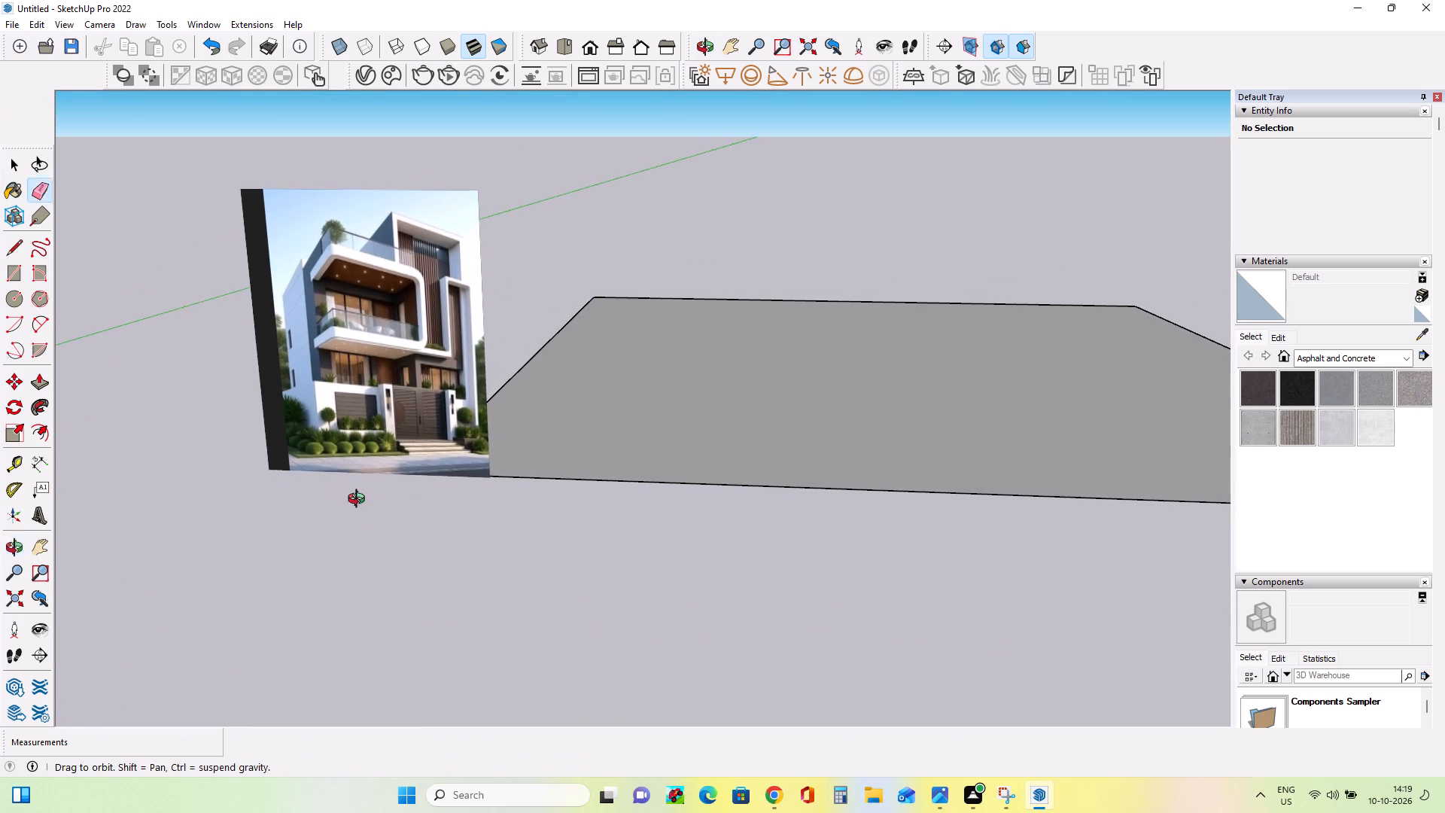
middle_click(360, 501)
scroll(360, 501, "down", 5)
middle_click_drag(586, 524, 613, 561)
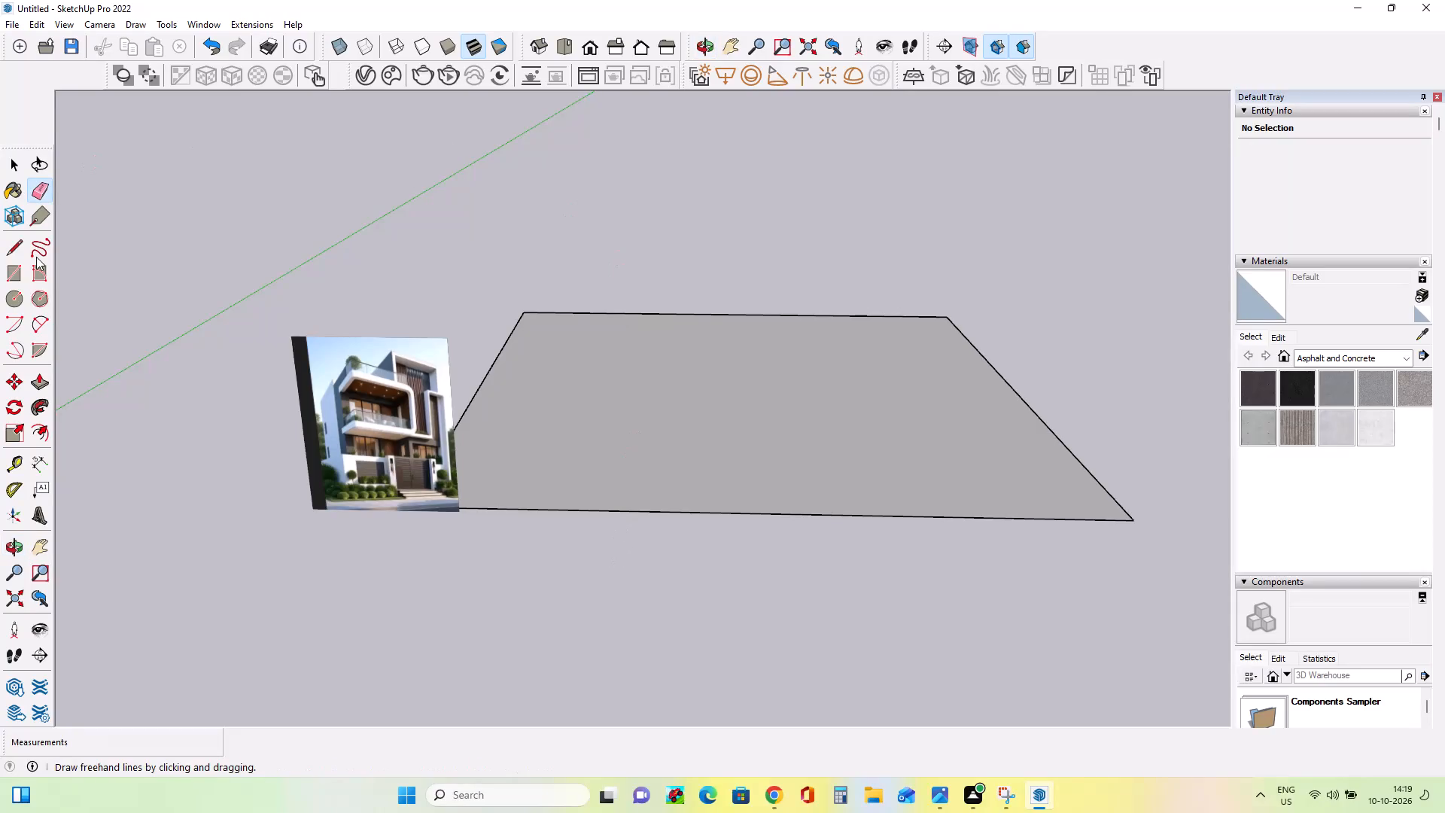
Draw a rectangle about 40' 2" wide on the ground plane, extending the ground outward from its full far edge.
left_click(17, 270)
left_click(522, 310)
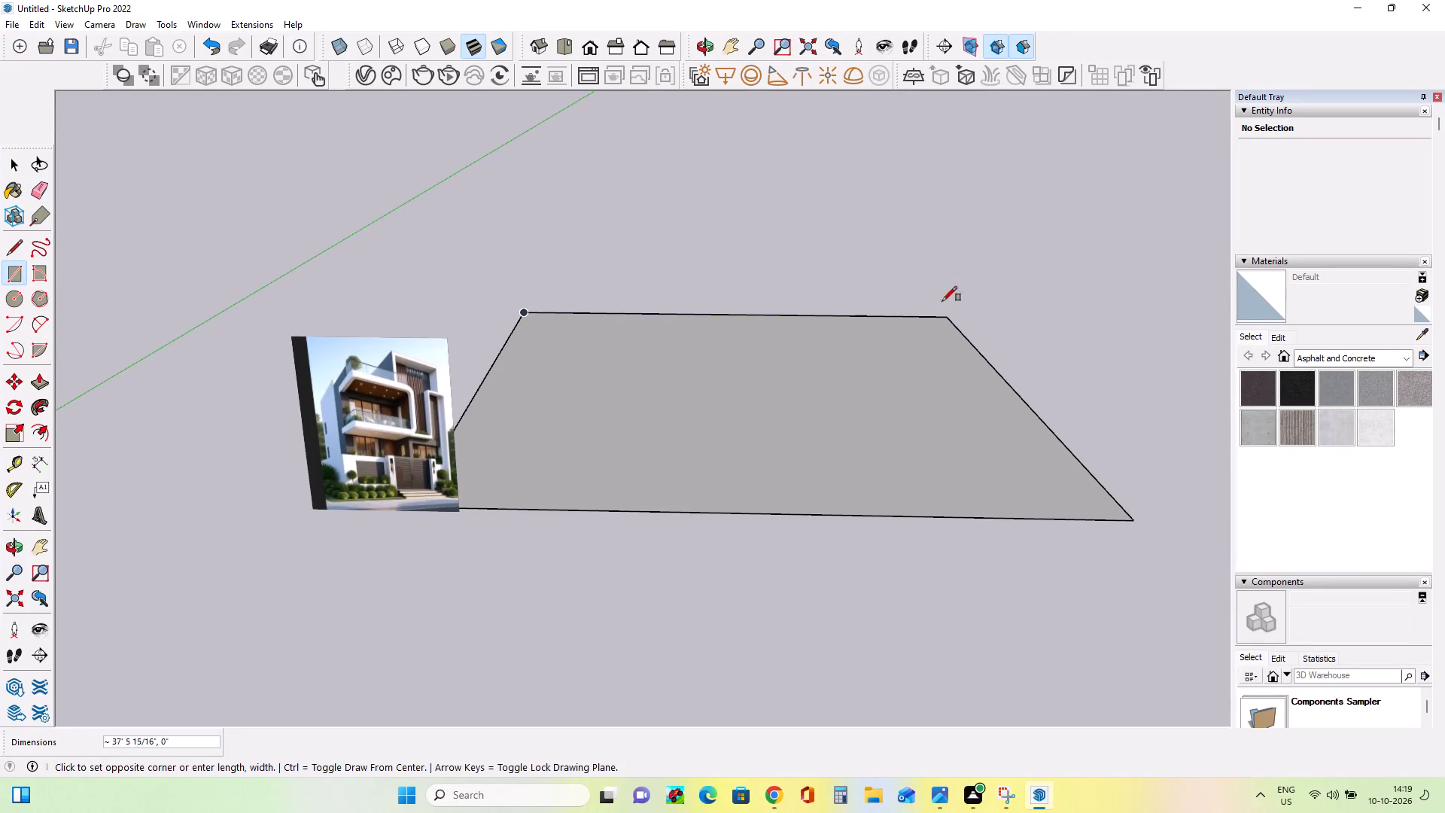
left_click(945, 315)
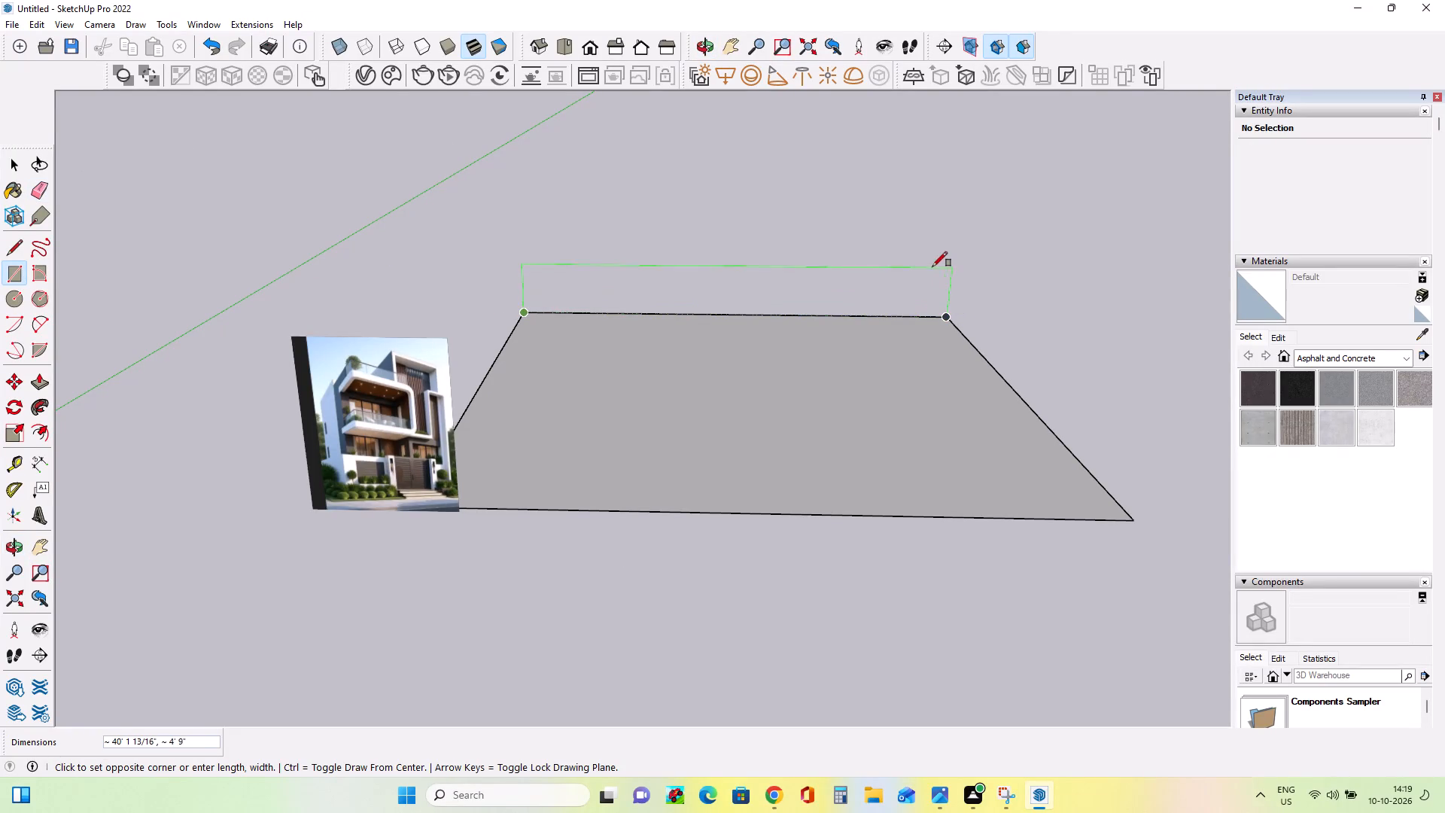
left_click(913, 256)
Erase the dividing edge between the original ground face and its far extension, merging them into one face.
middle_click_drag(962, 385, 961, 418)
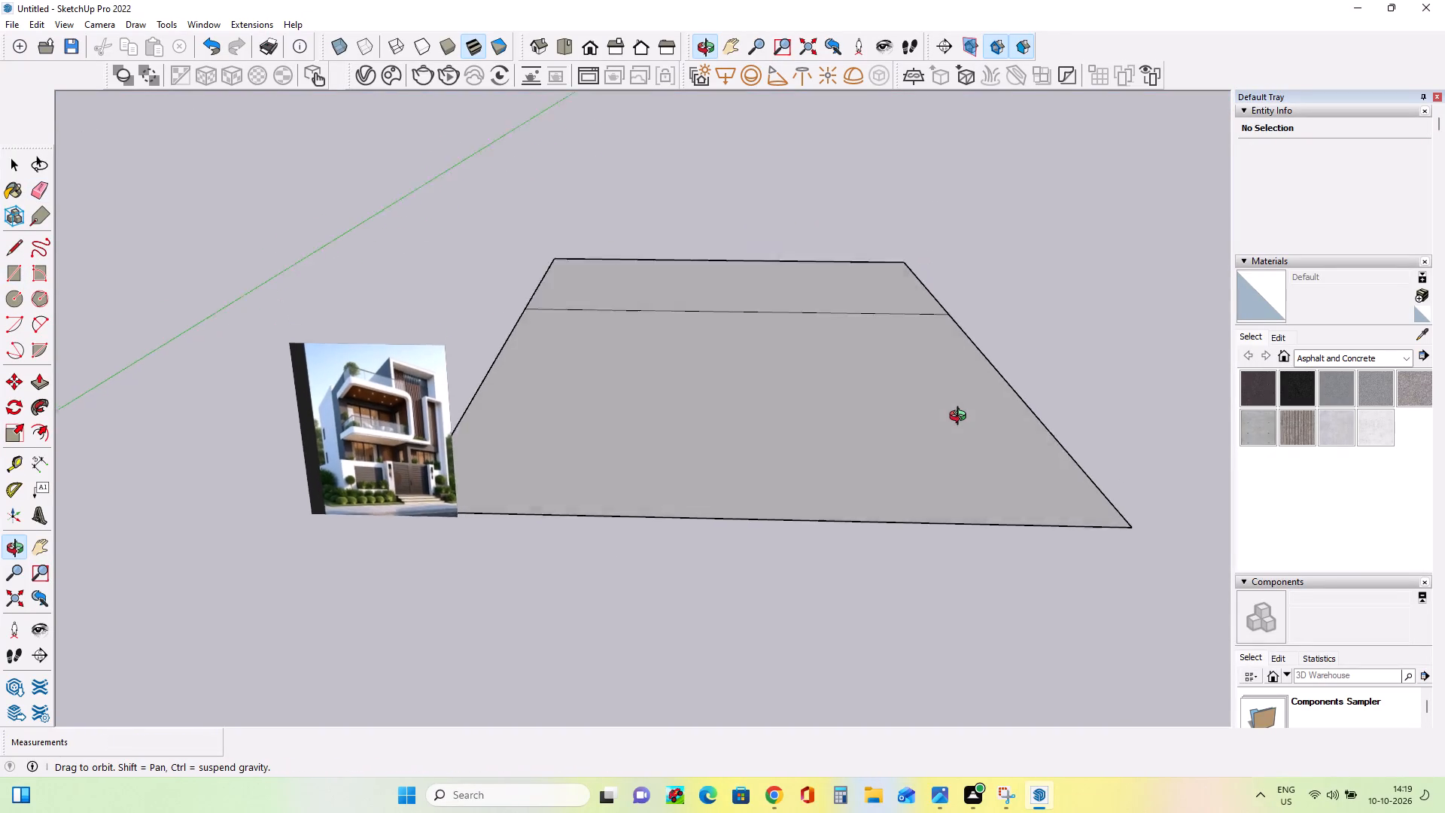
middle_click_drag(961, 418, 972, 398)
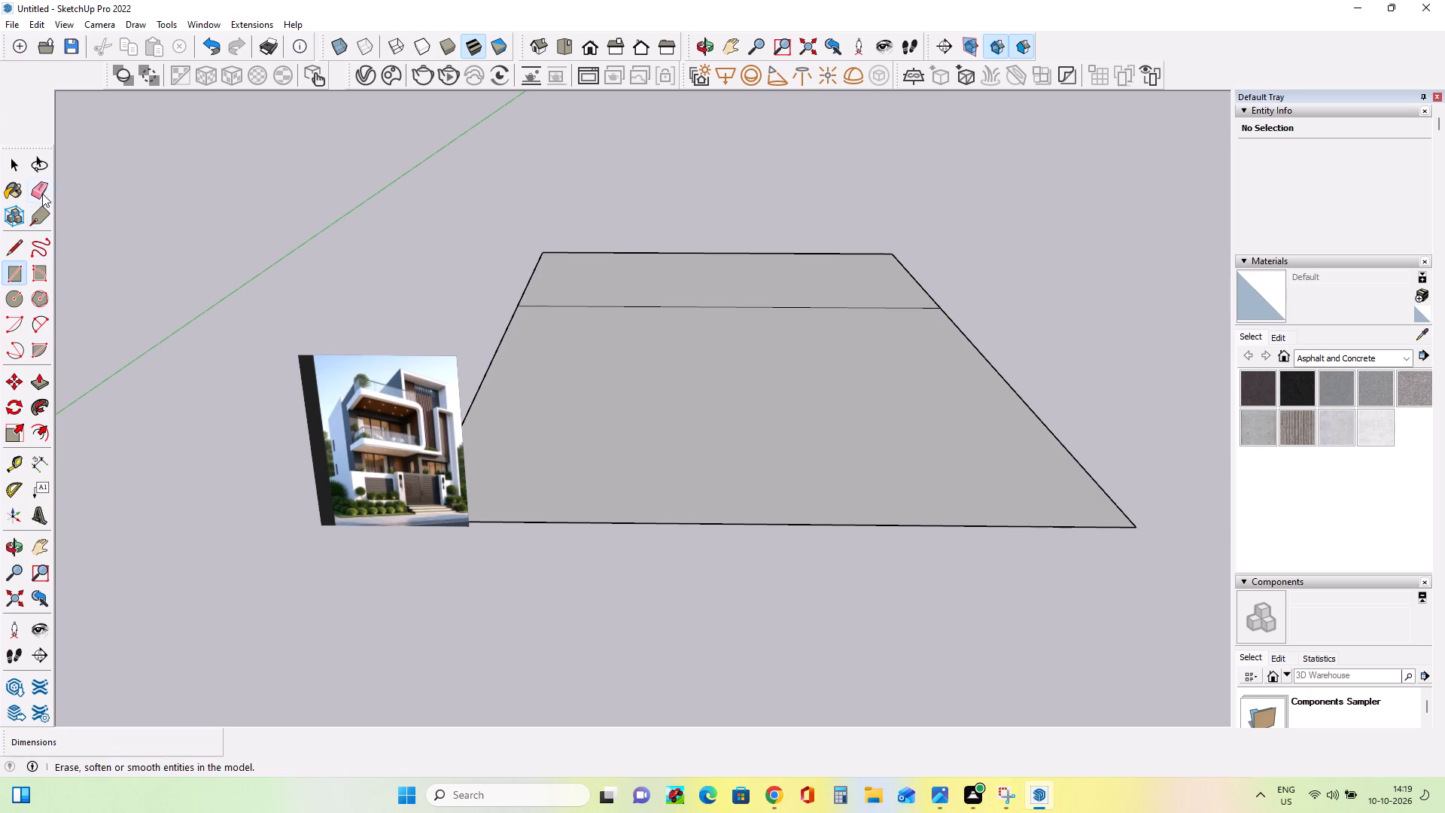
left_click(41, 190)
left_click(730, 305)
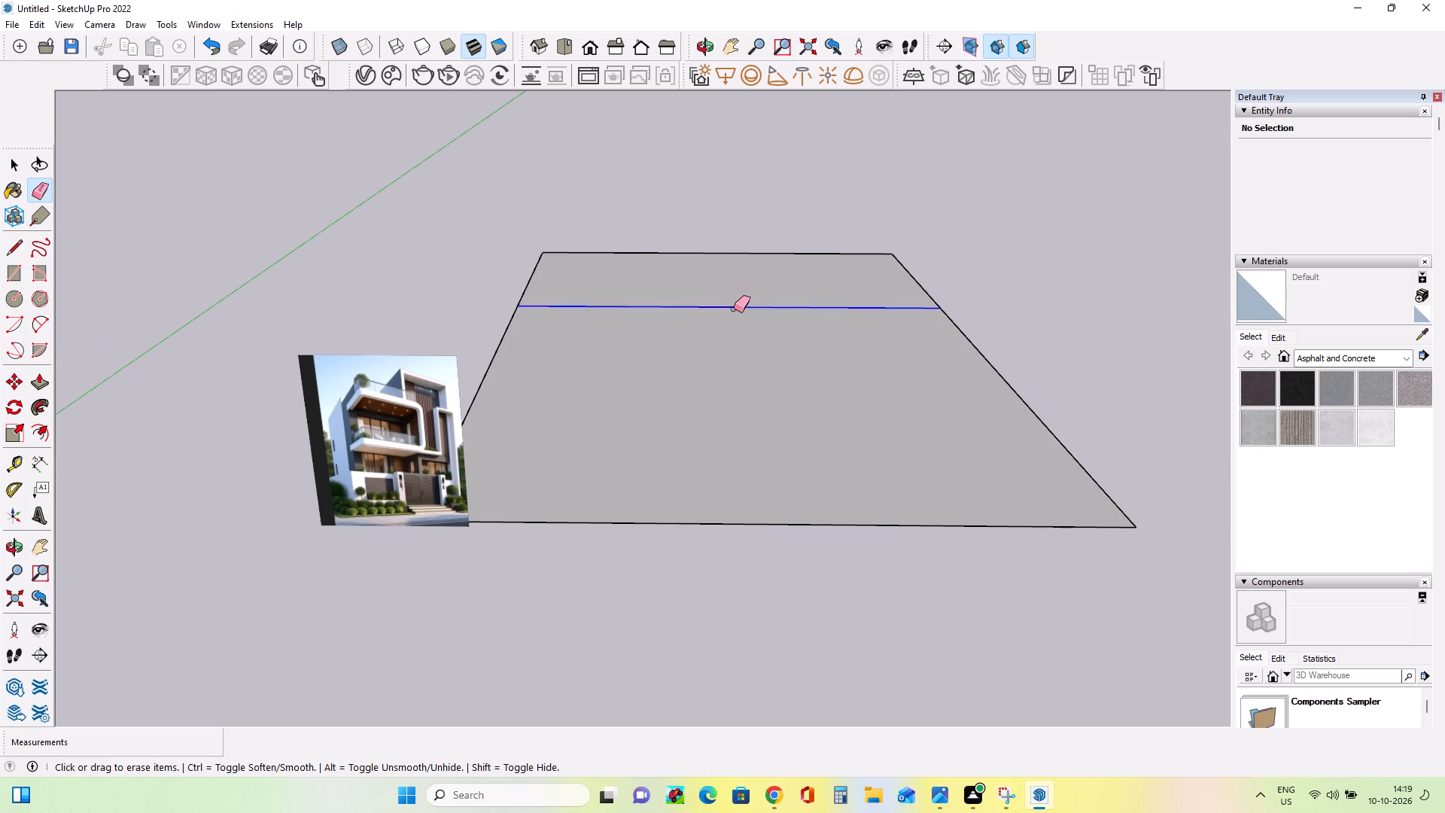
left_click(734, 309)
Draw a narrow strip rectangle about 1' 2" by 40' 2" across the ground's full width, starting just behind the villa image.
middle_click_drag(819, 347, 817, 336)
scroll(622, 504, "up", 3)
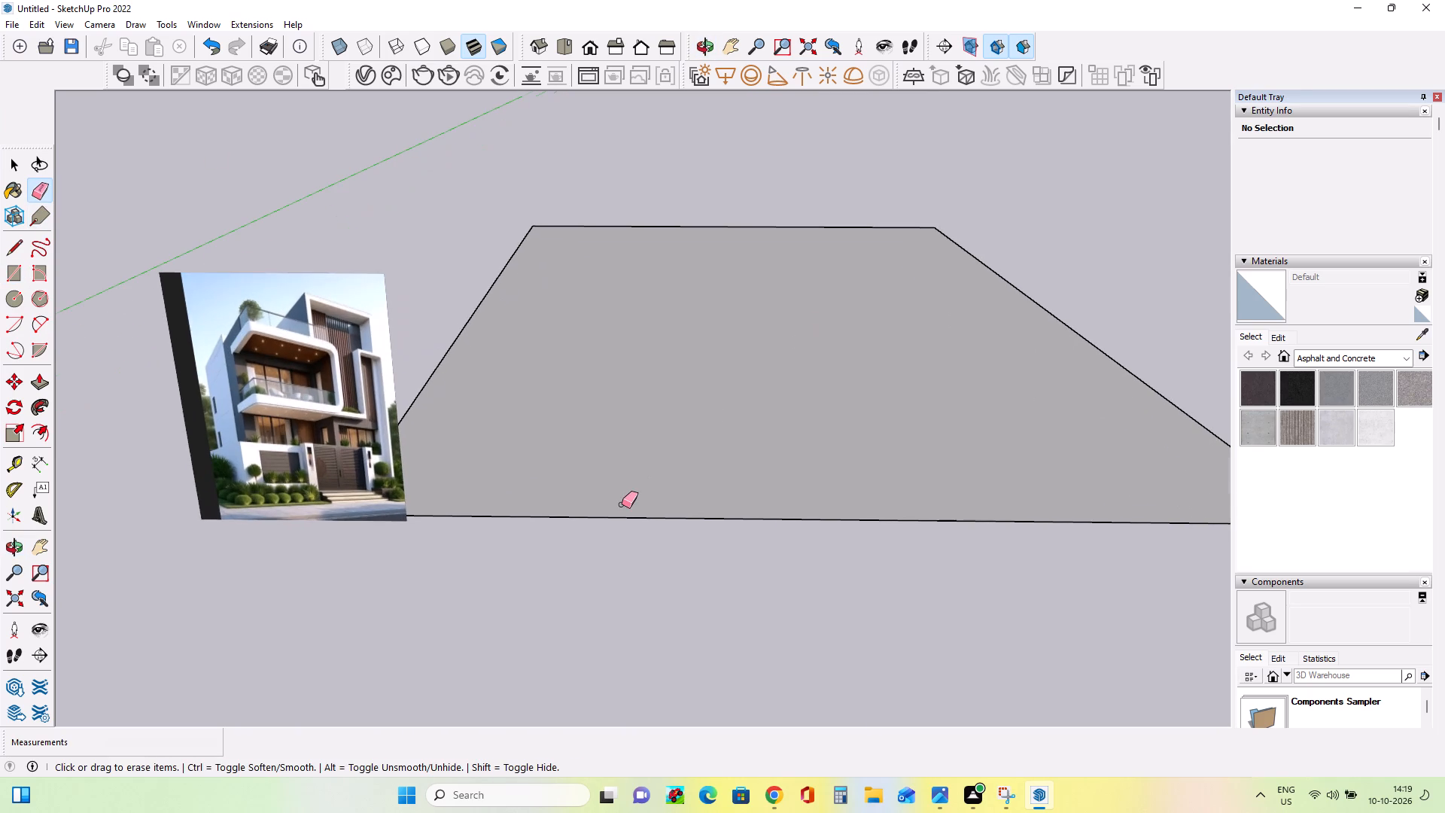
scroll(403, 494, "up", 1)
middle_click_drag(403, 494, 427, 477)
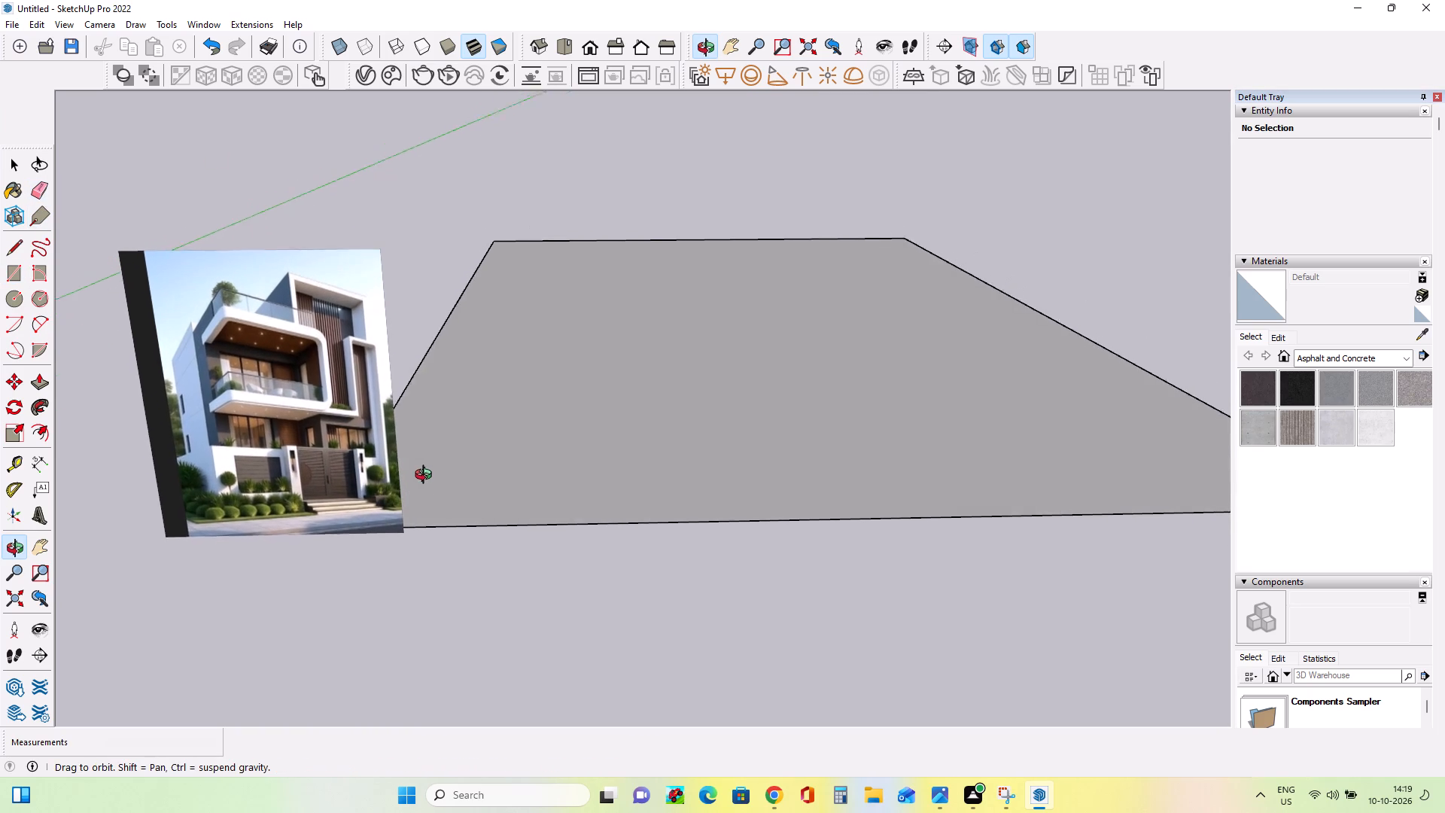
middle_click_drag(427, 477, 419, 472)
scroll(428, 470, "down", 2)
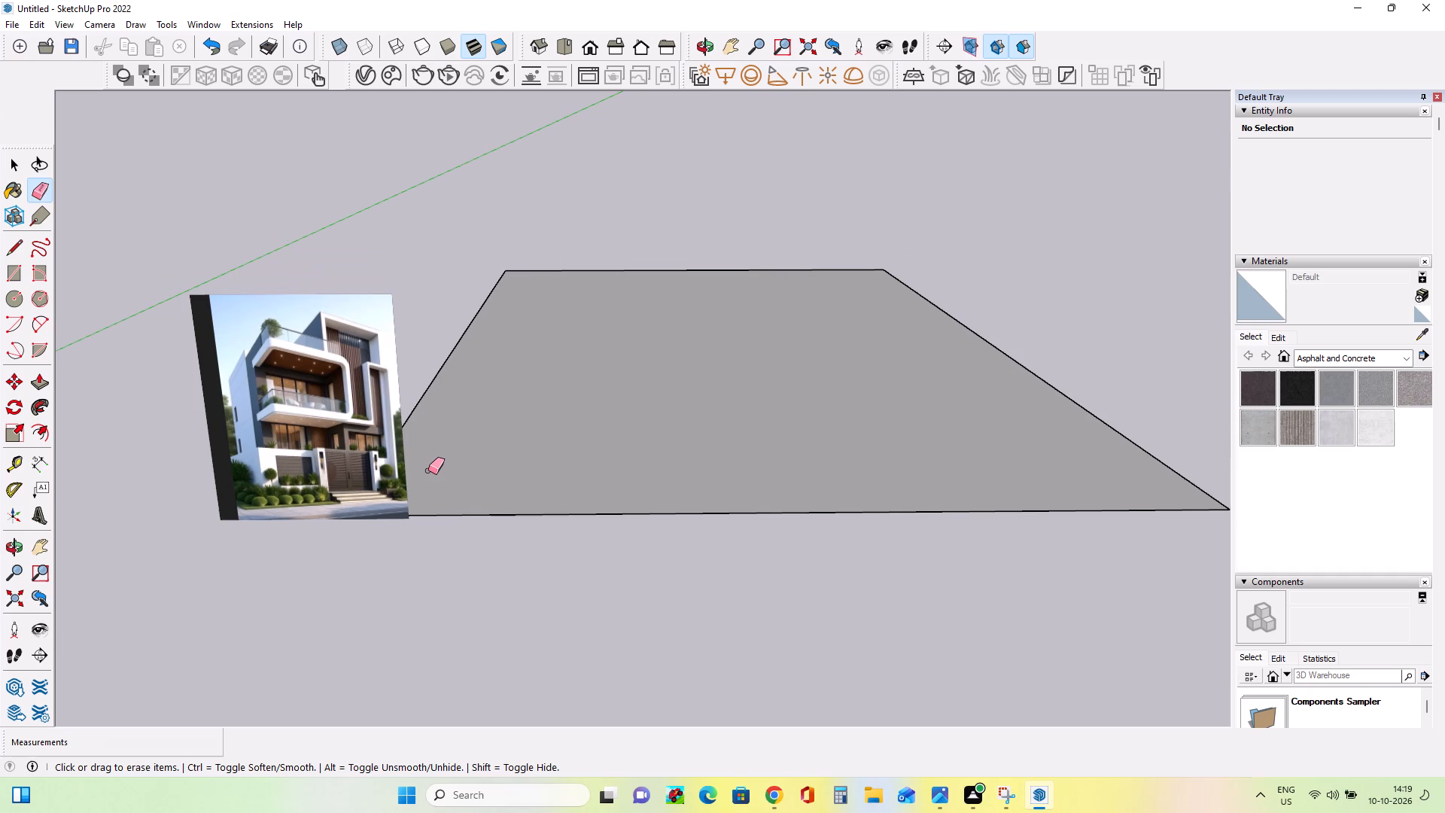
left_click(11, 277)
middle_click_drag(480, 449, 482, 473)
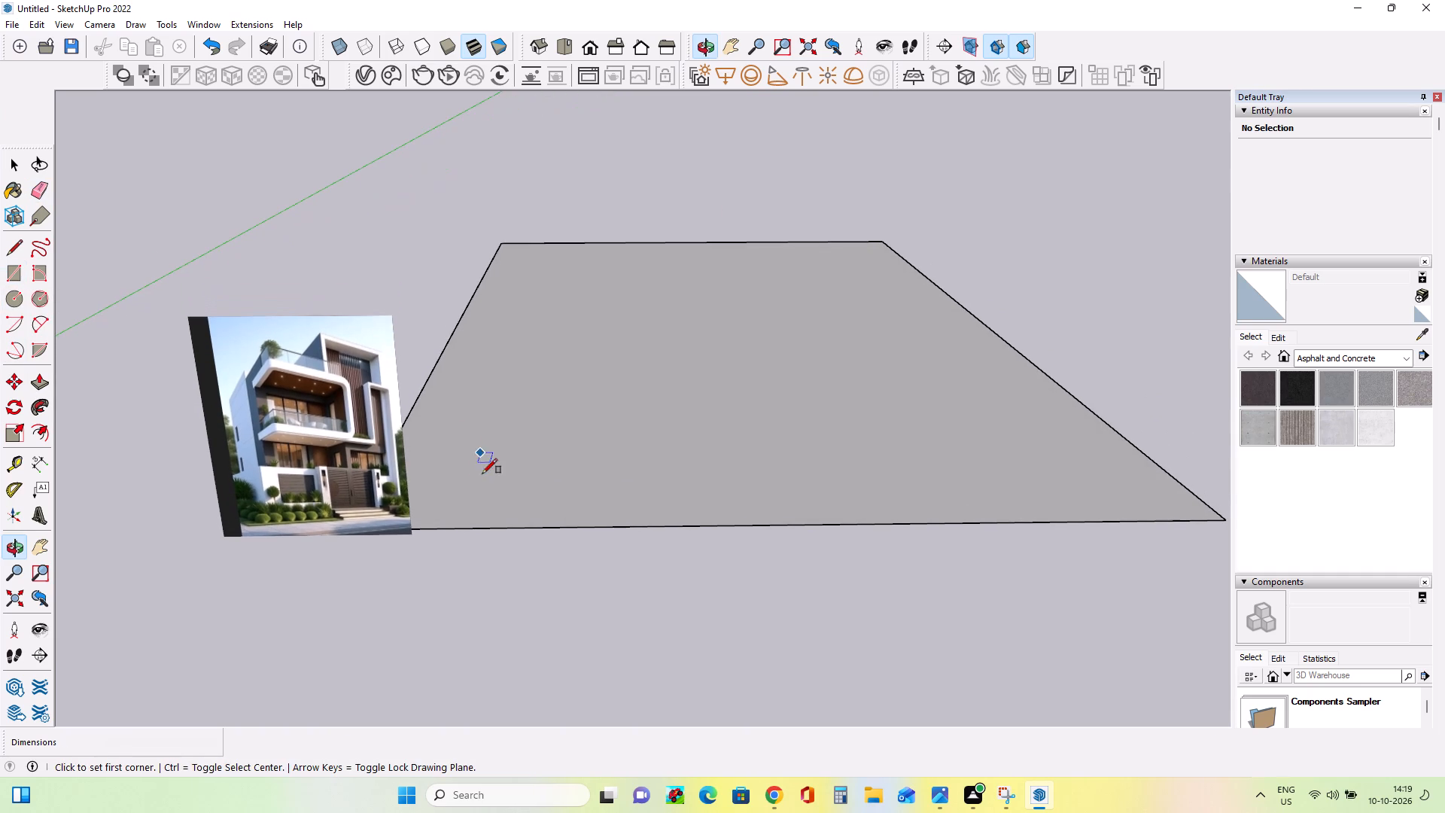
middle_click_drag(482, 473, 482, 472)
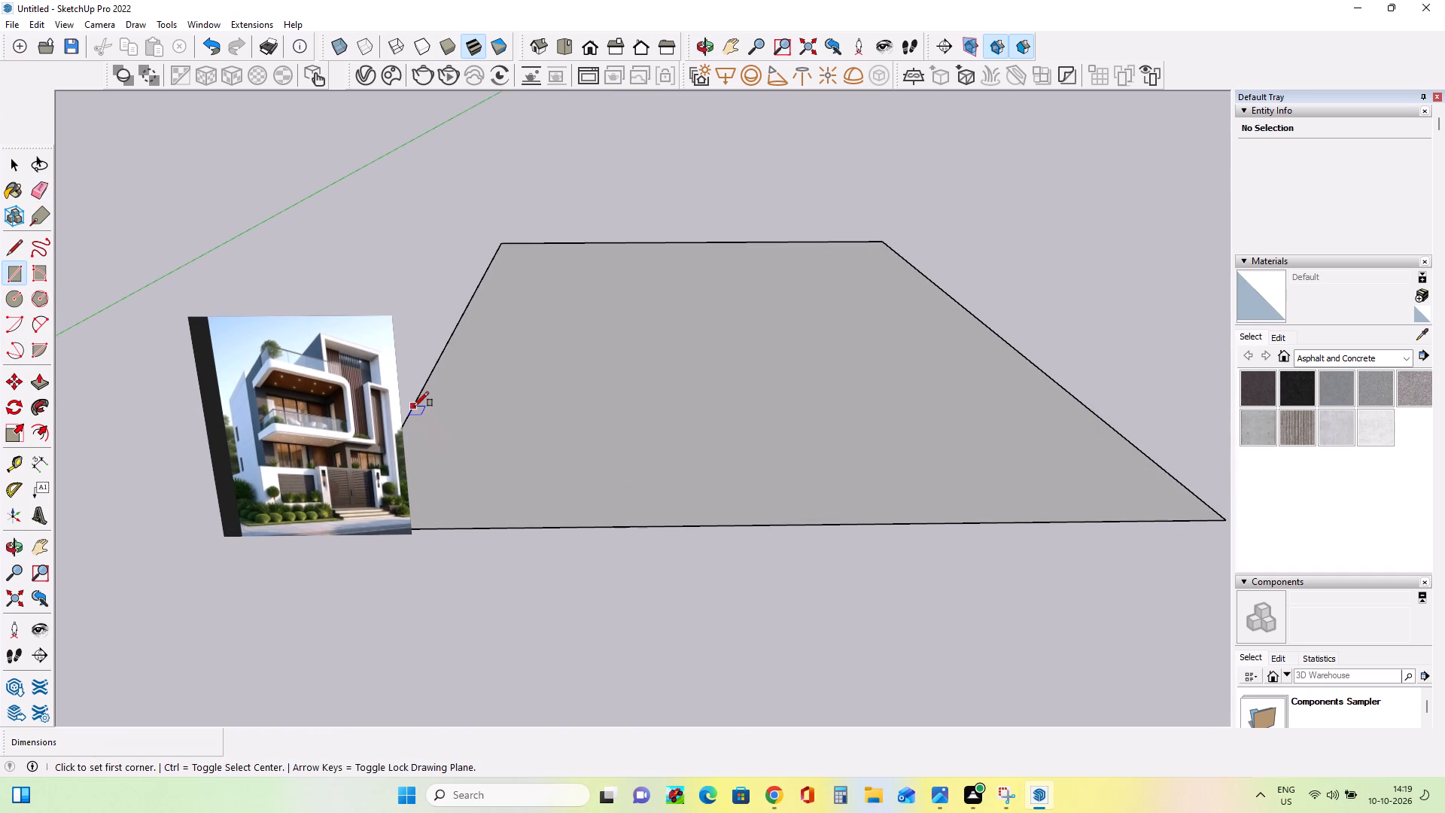
left_click(414, 406)
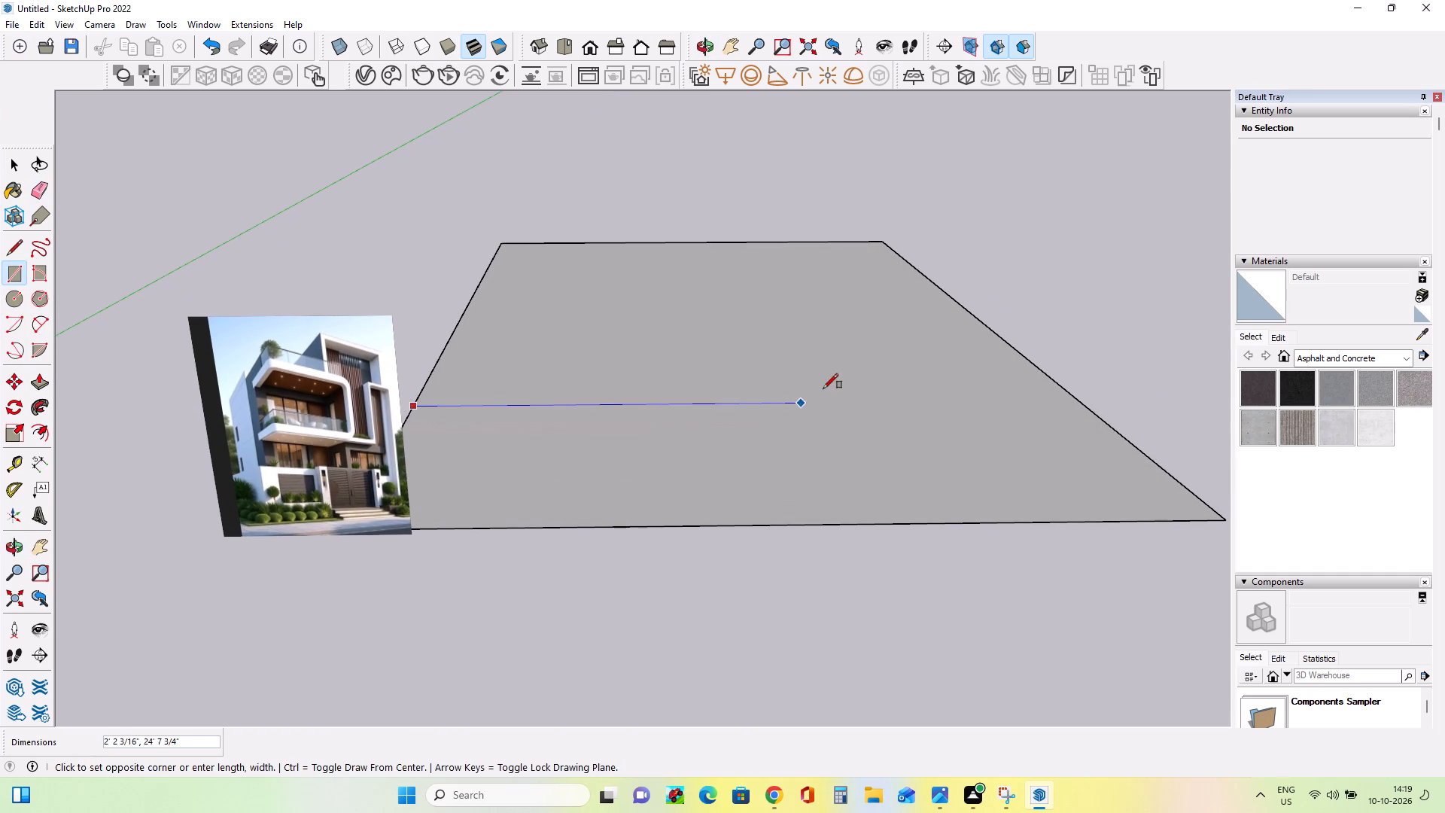
left_click(1073, 389)
Draw a narrow rectangle about 47' 2" by 1' 8" along the ground's image-side edge, from the cross strip to the far edge.
middle_click_drag(885, 436, 896, 460)
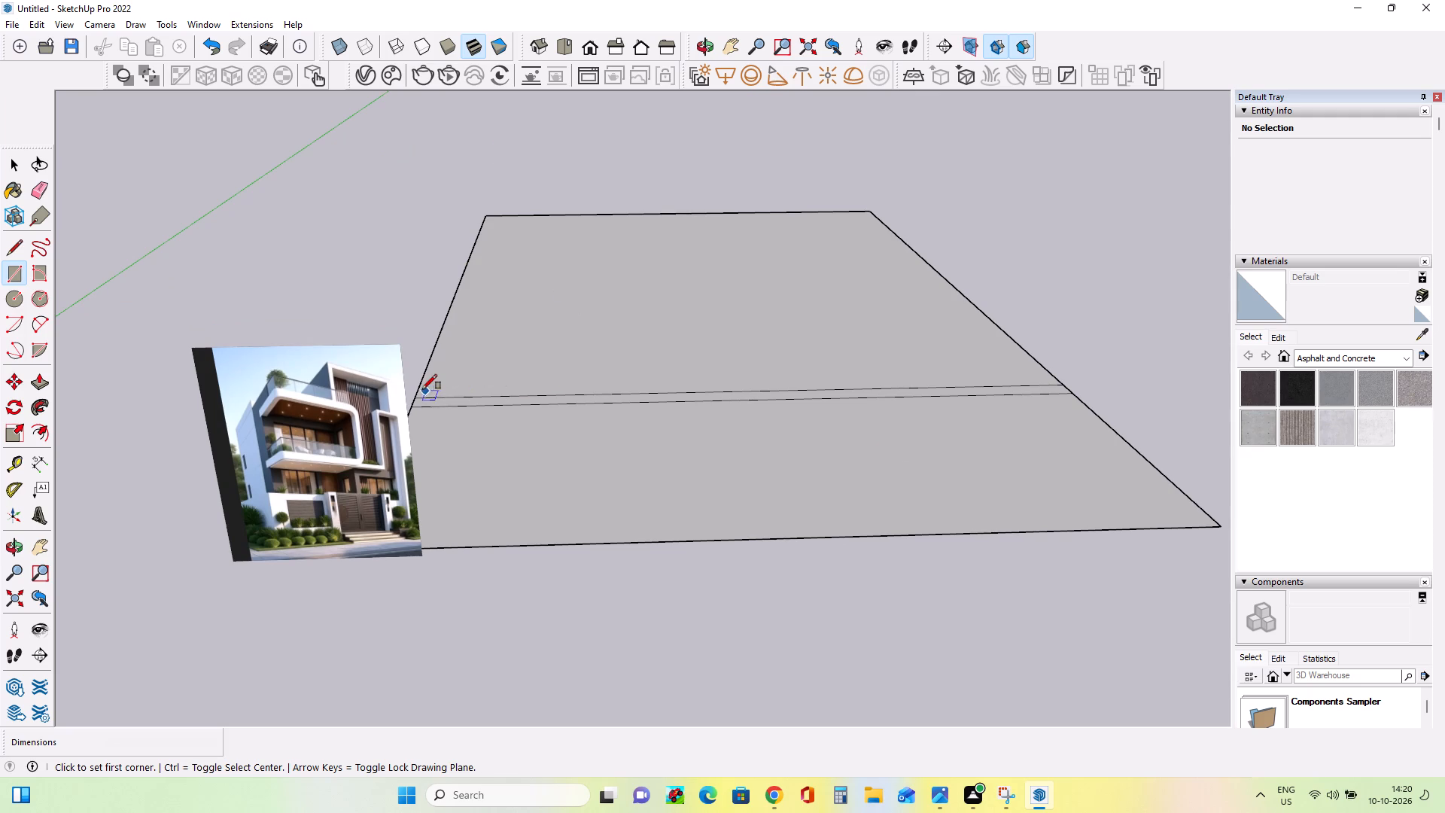
left_click(417, 394)
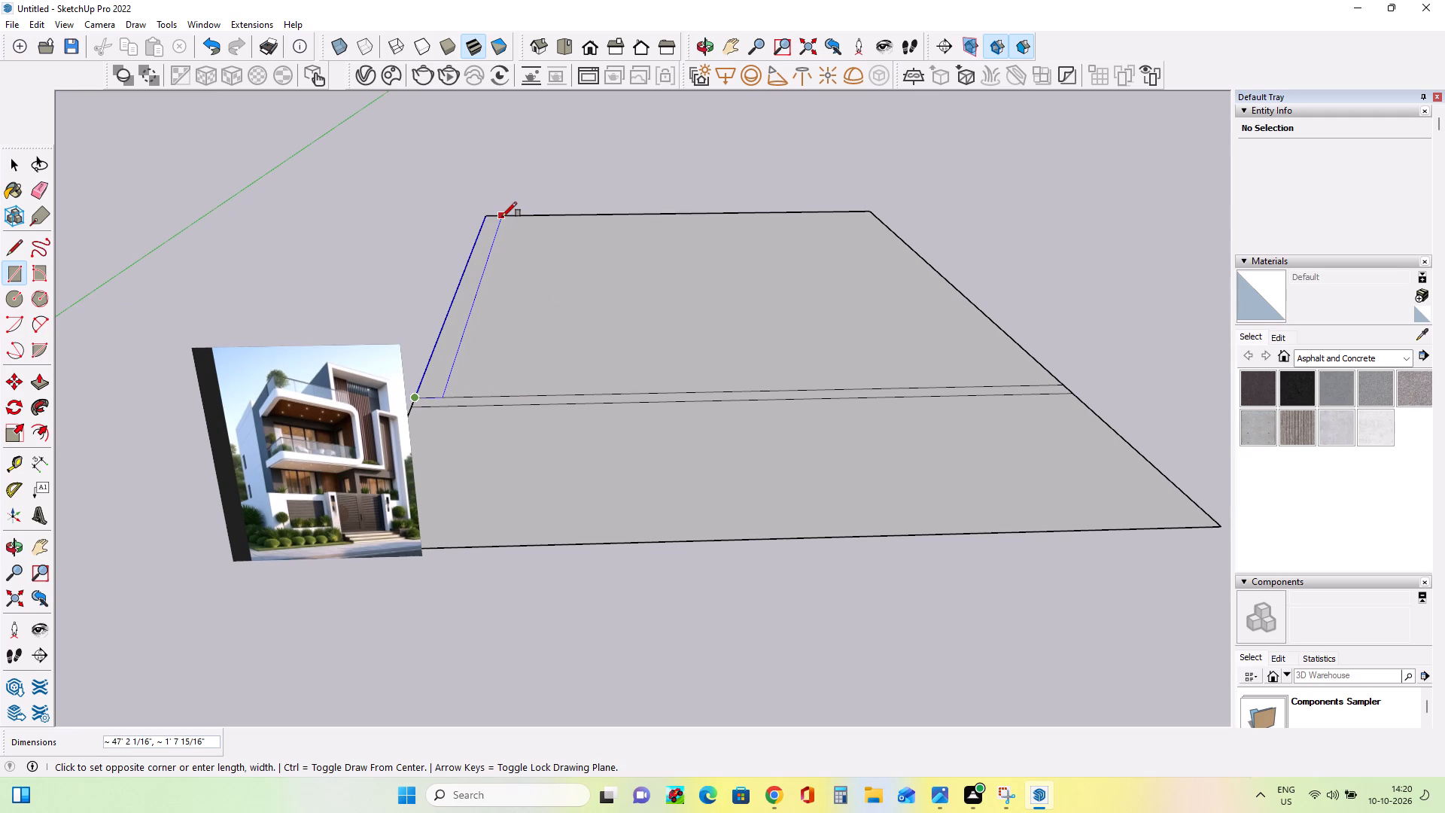
left_click(501, 217)
Draw a small rectangle about 1' 4" by 1' 4" at the end of the cross strip opposite the villa image.
middle_click_drag(1142, 401, 1083, 408)
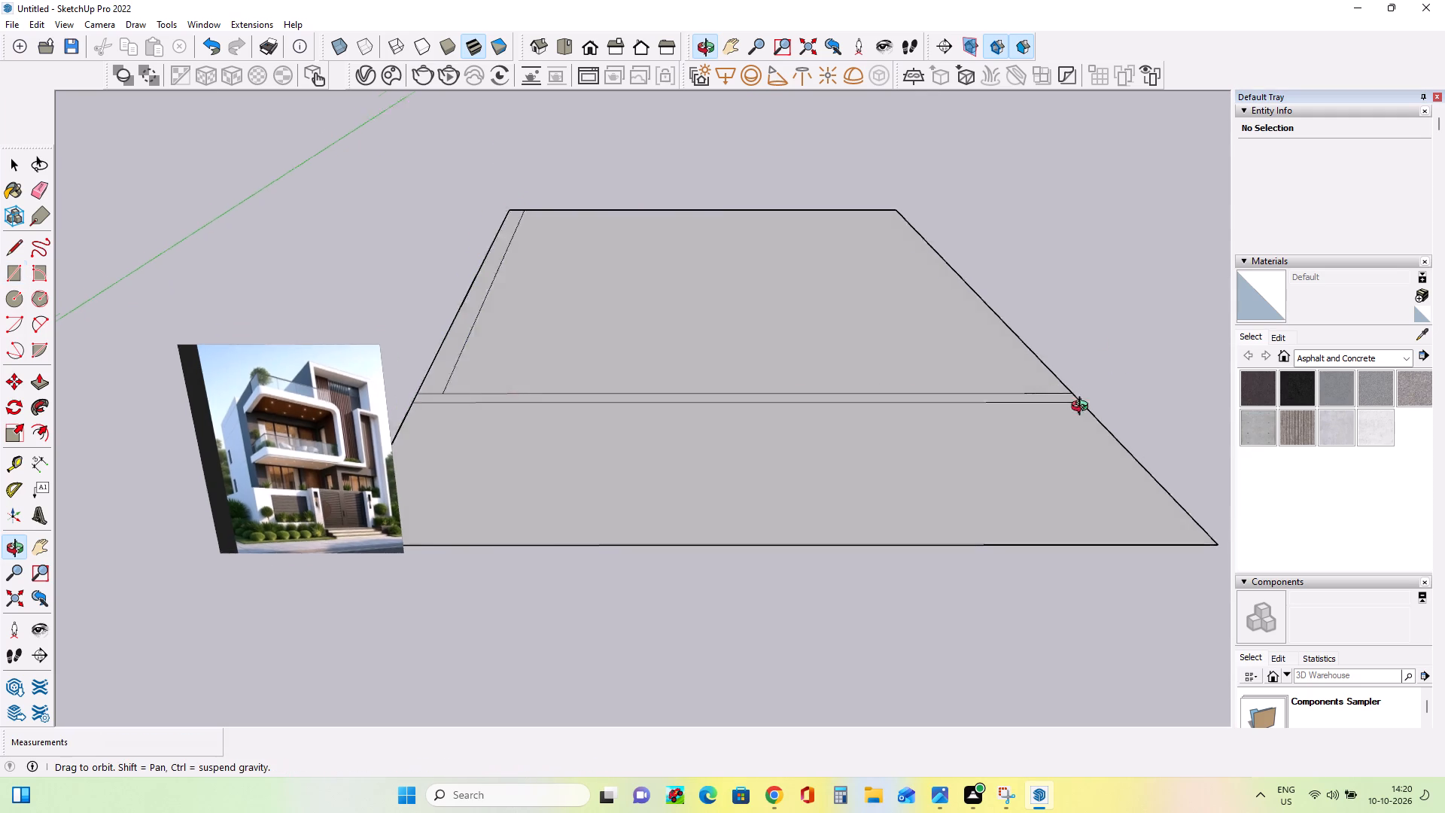
middle_click_drag(1083, 408, 1111, 403)
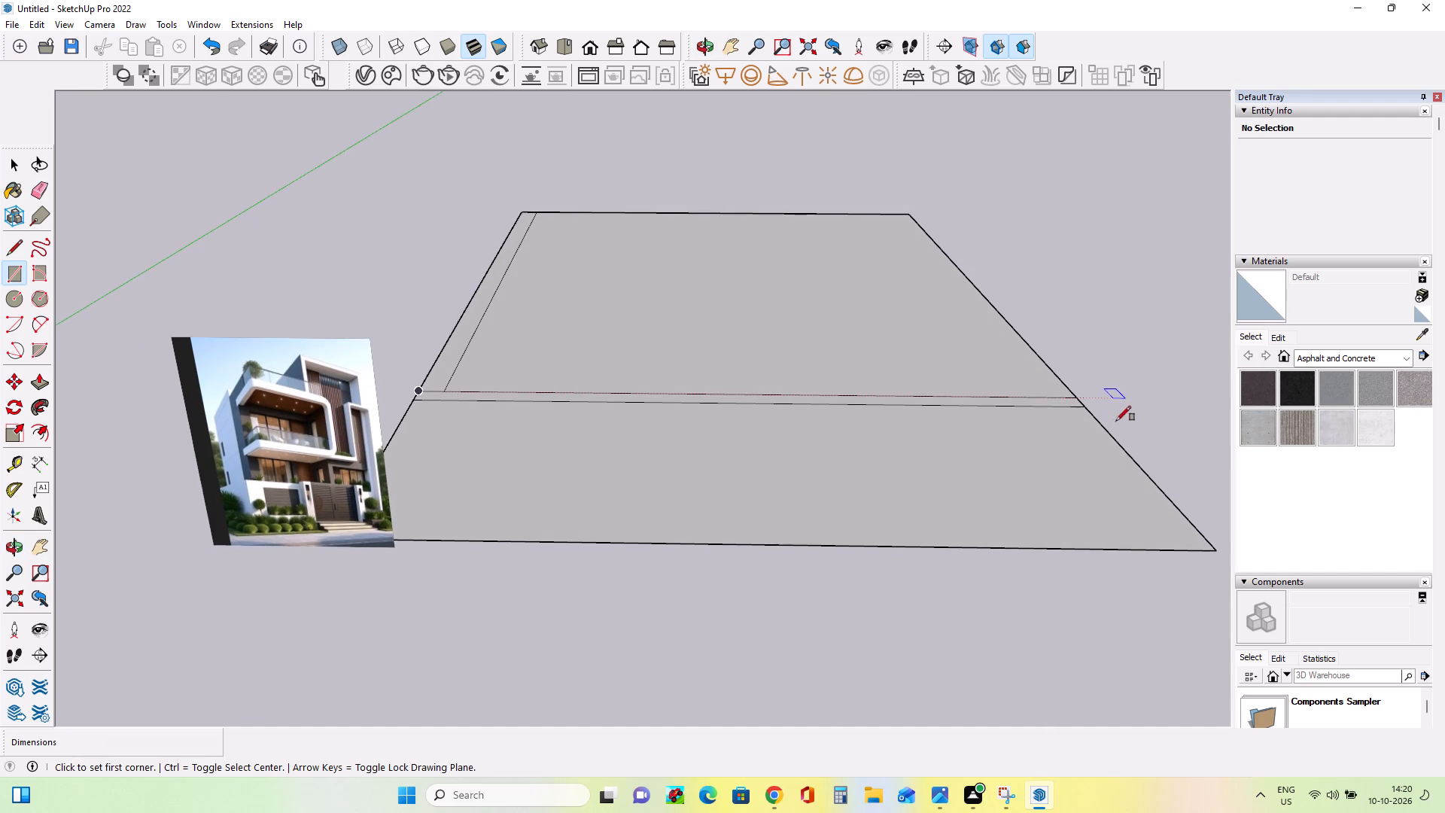
middle_click(1117, 422)
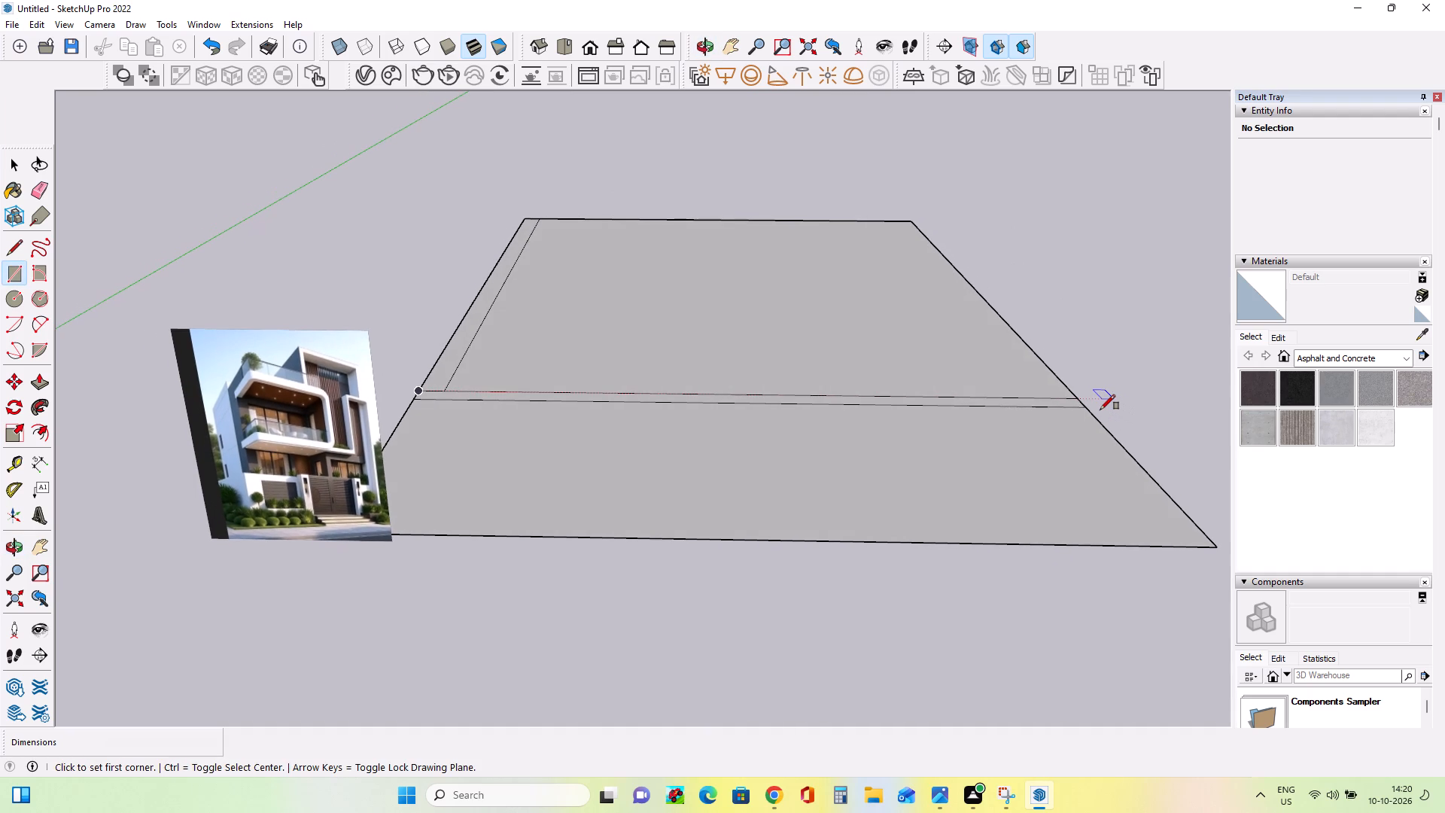
left_click(1088, 410)
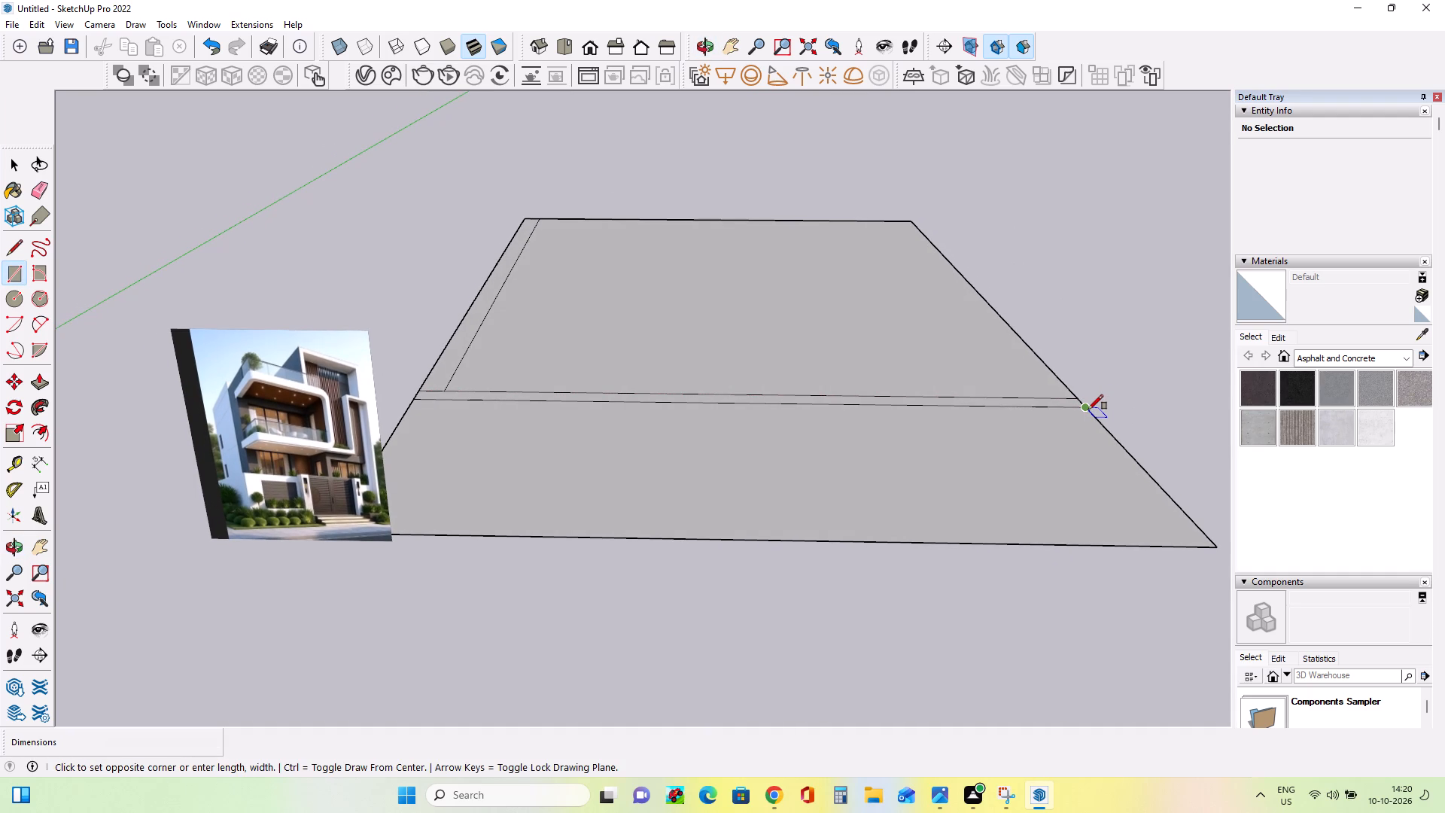
left_click(1055, 395)
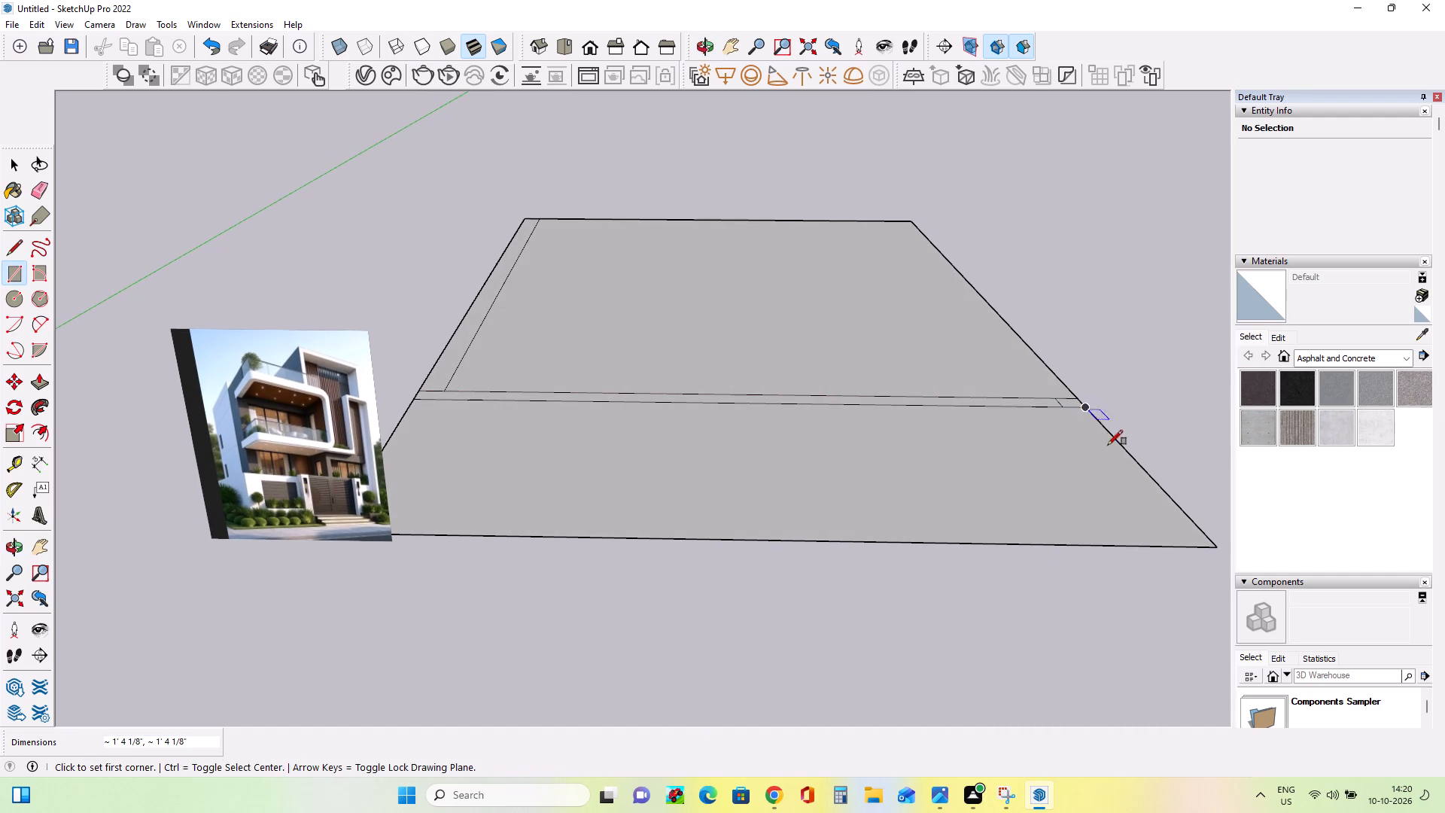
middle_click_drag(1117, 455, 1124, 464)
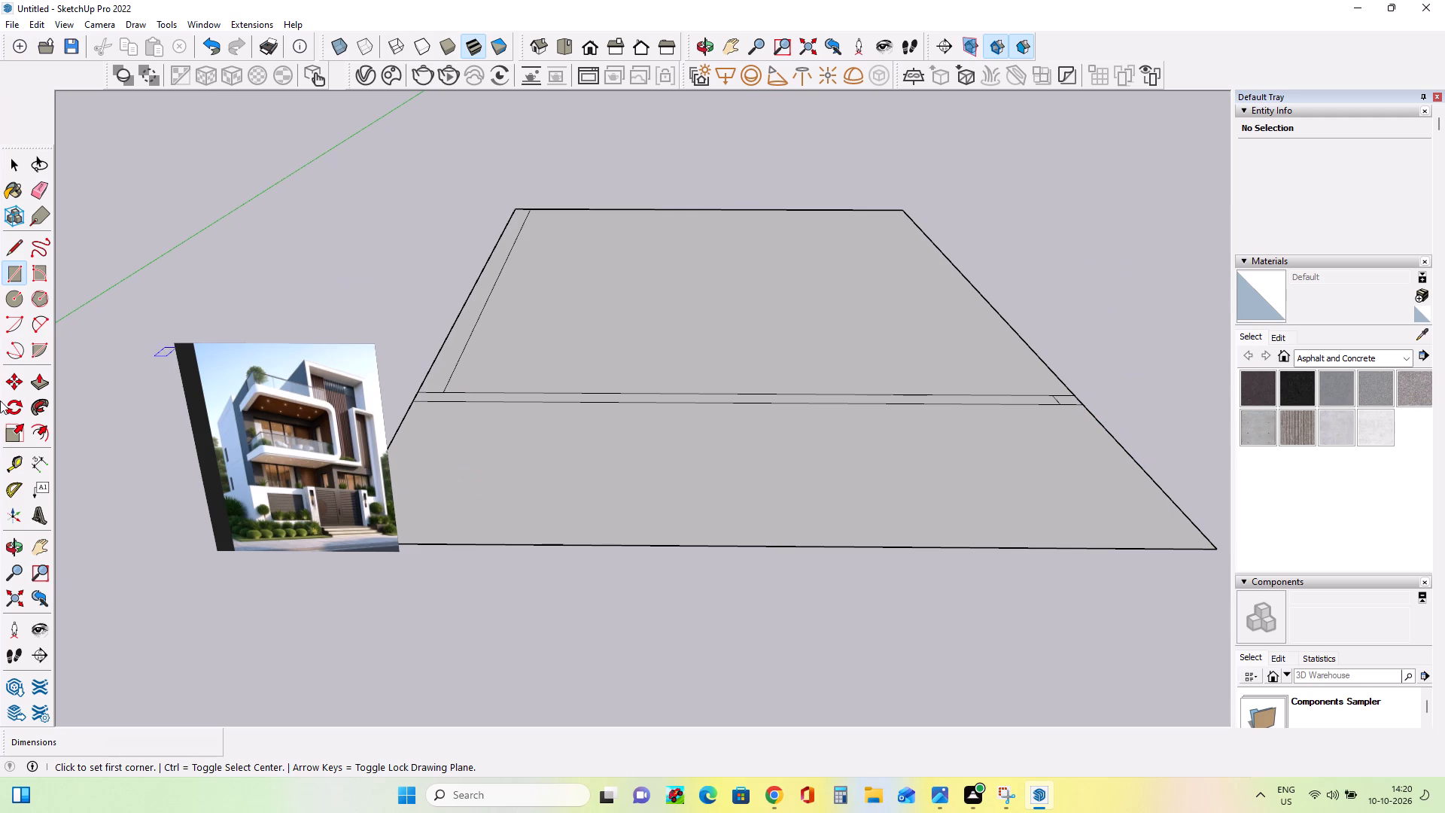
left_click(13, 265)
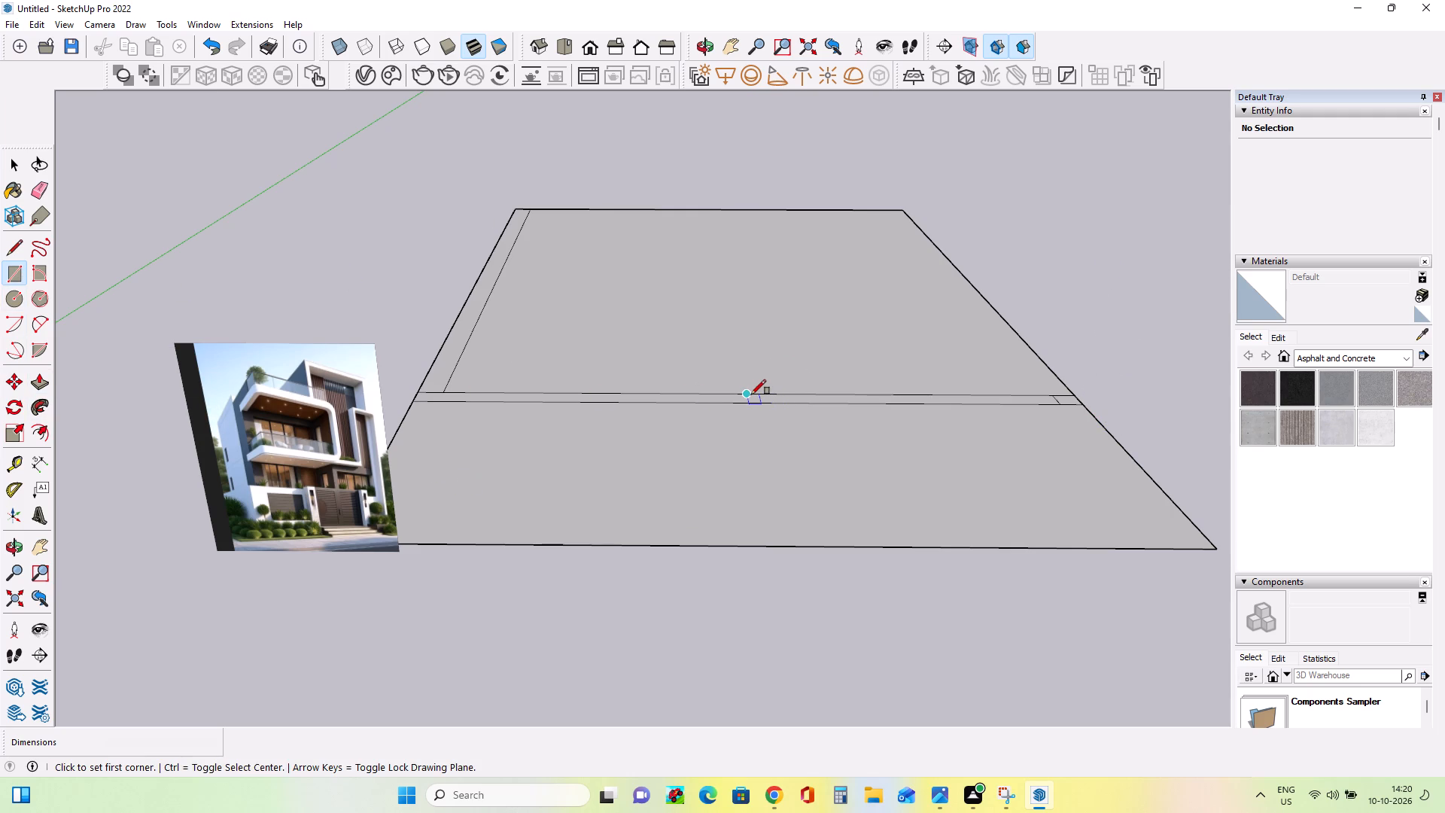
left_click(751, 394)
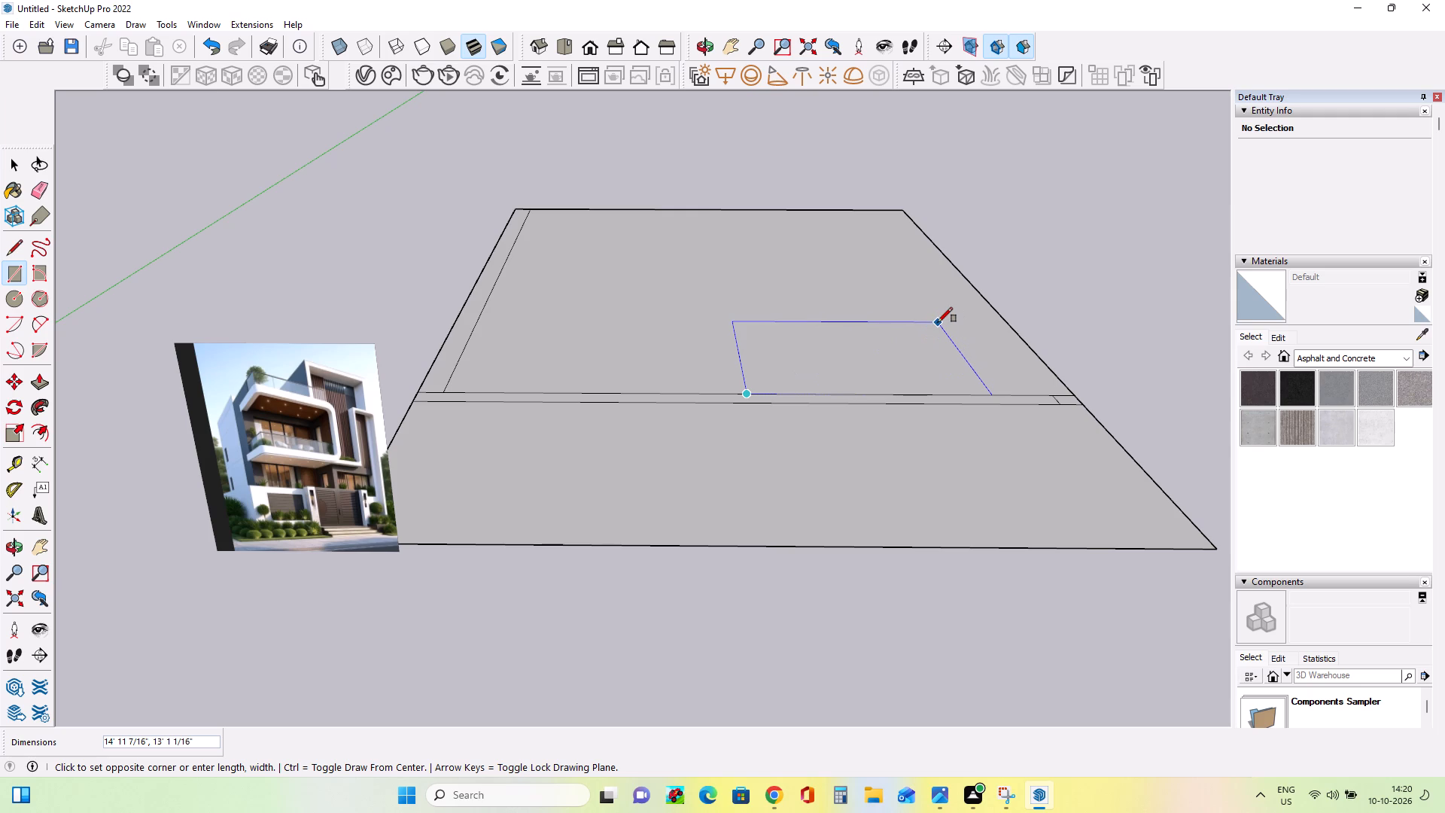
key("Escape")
Examine the facade, gate and ground-floor entrance in the villa reference image.
middle_click_drag(890, 417, 890, 403)
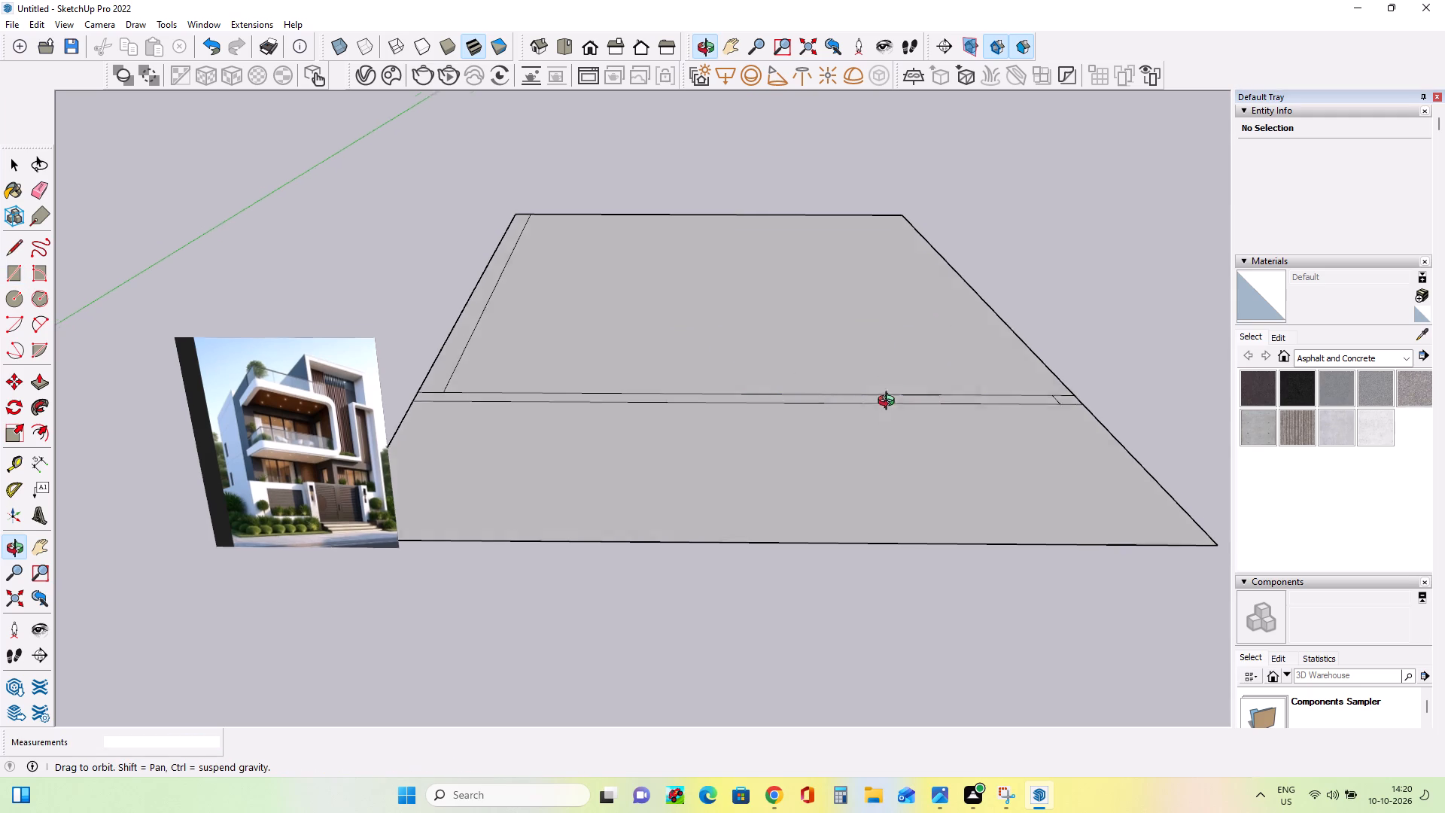
middle_click_drag(890, 403, 910, 333)
scroll(263, 363, "up", 4)
scroll(336, 403, "up", 3)
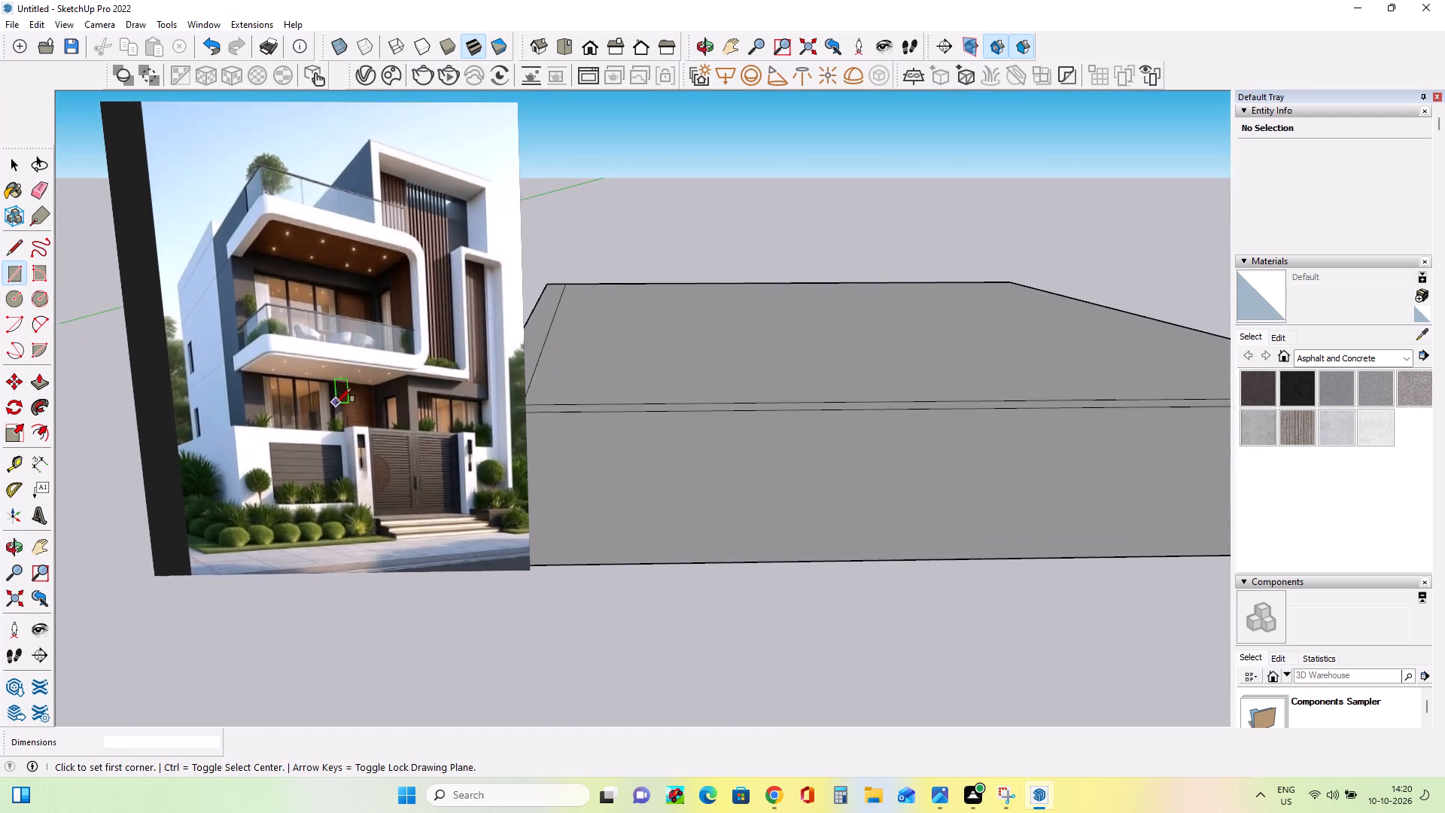
scroll(425, 455, "up", 2)
middle_click_drag(425, 456, 394, 451)
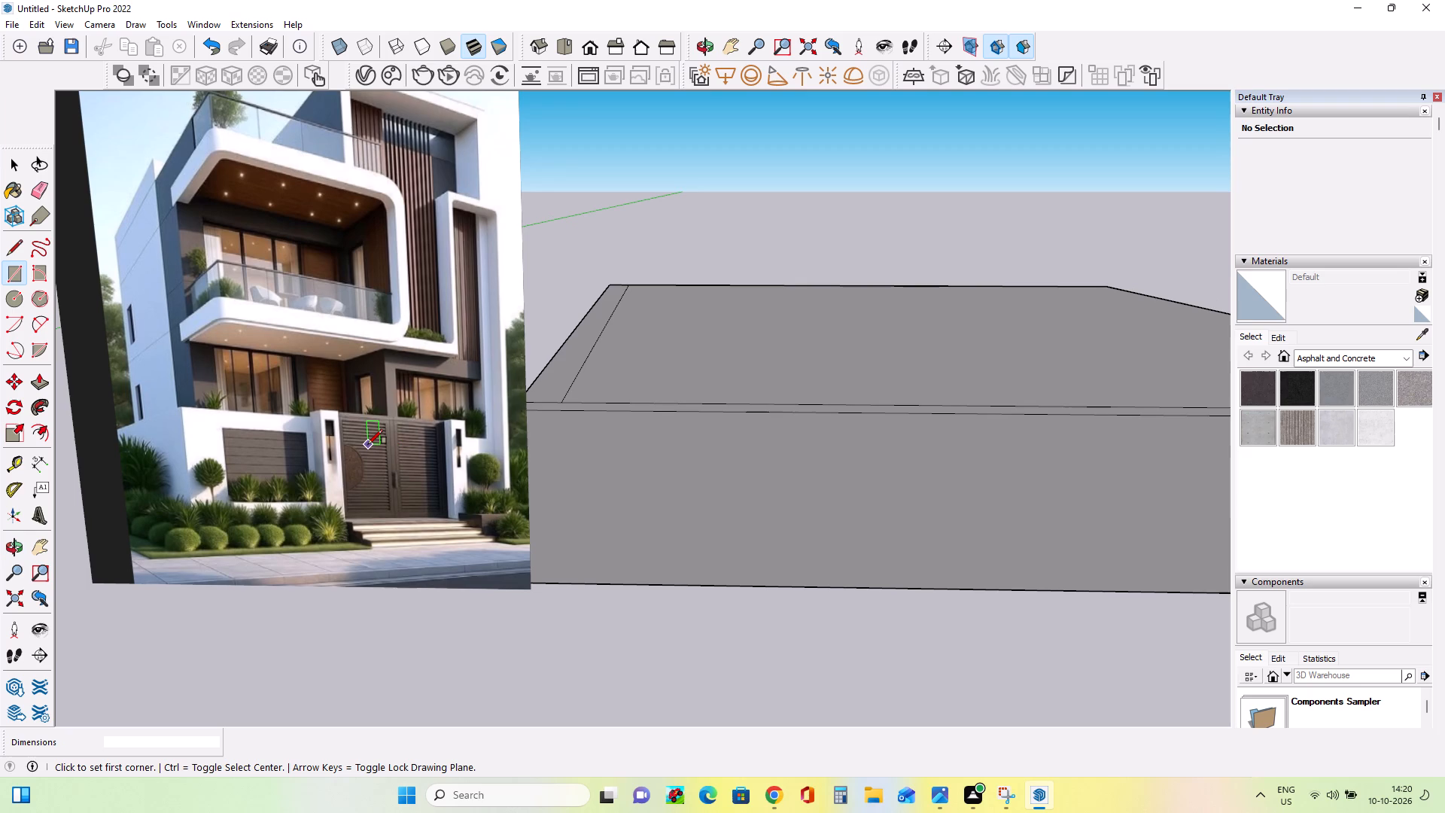
scroll(368, 444, "down", 3)
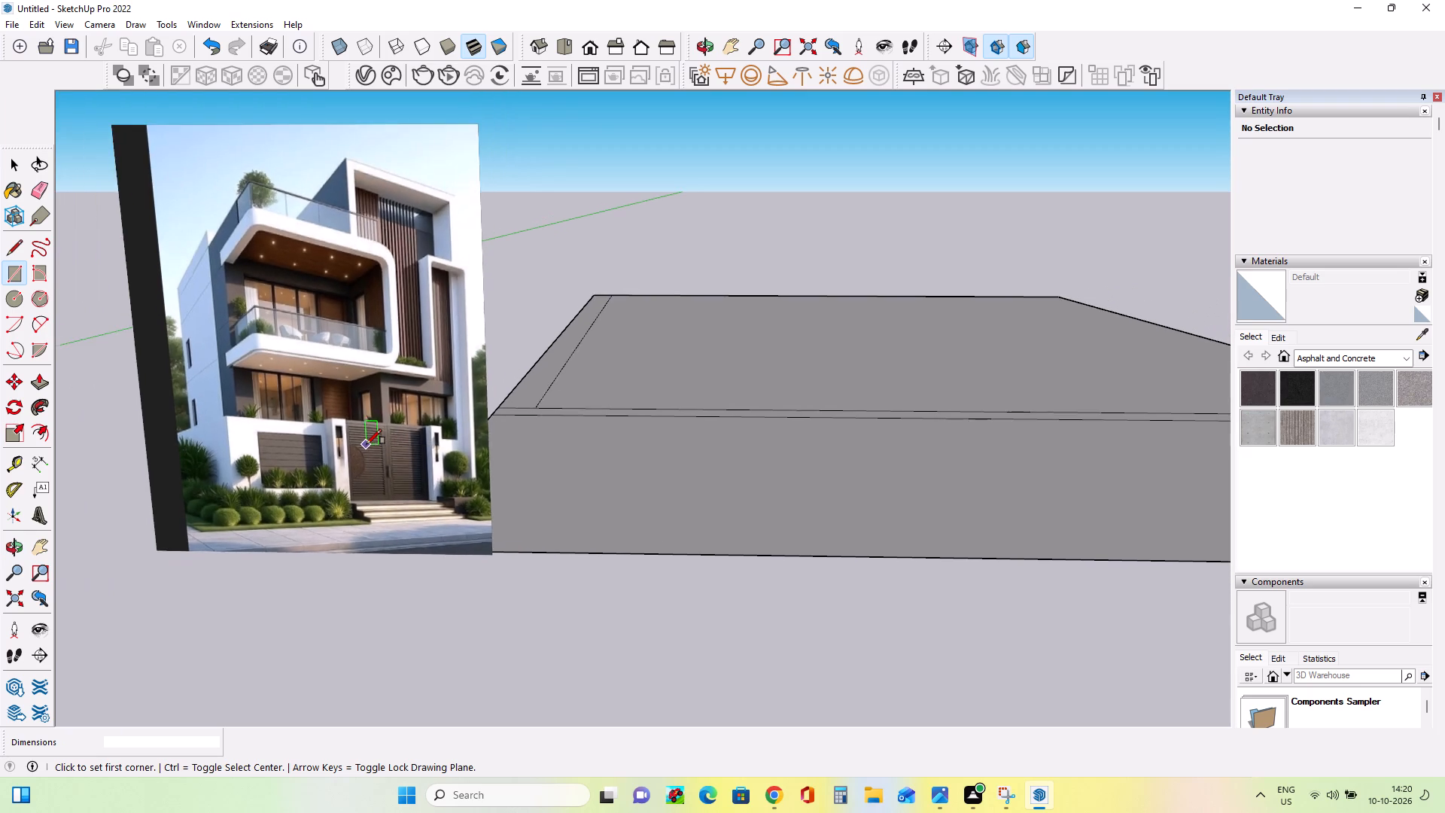
scroll(367, 444, "down", 9)
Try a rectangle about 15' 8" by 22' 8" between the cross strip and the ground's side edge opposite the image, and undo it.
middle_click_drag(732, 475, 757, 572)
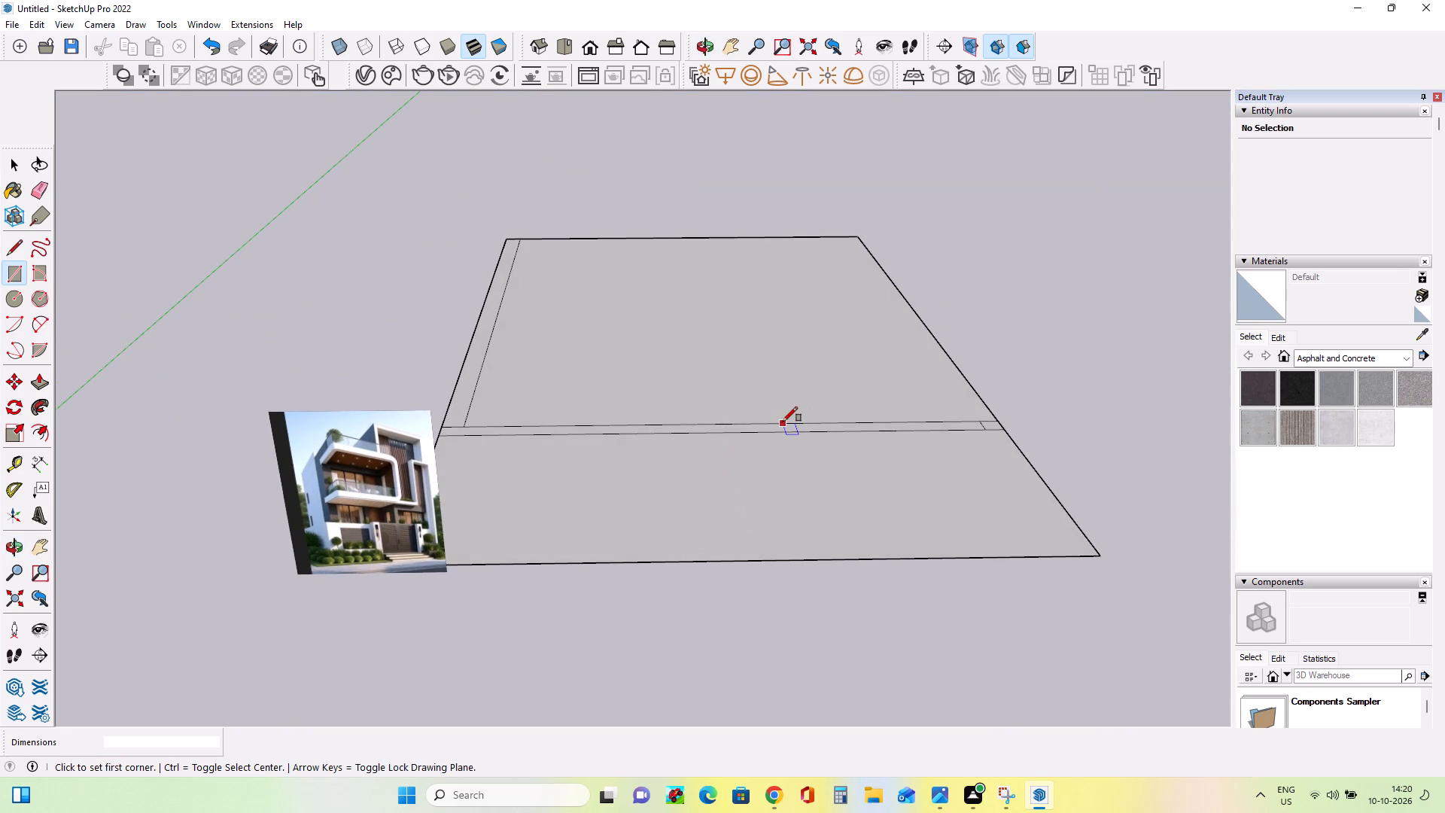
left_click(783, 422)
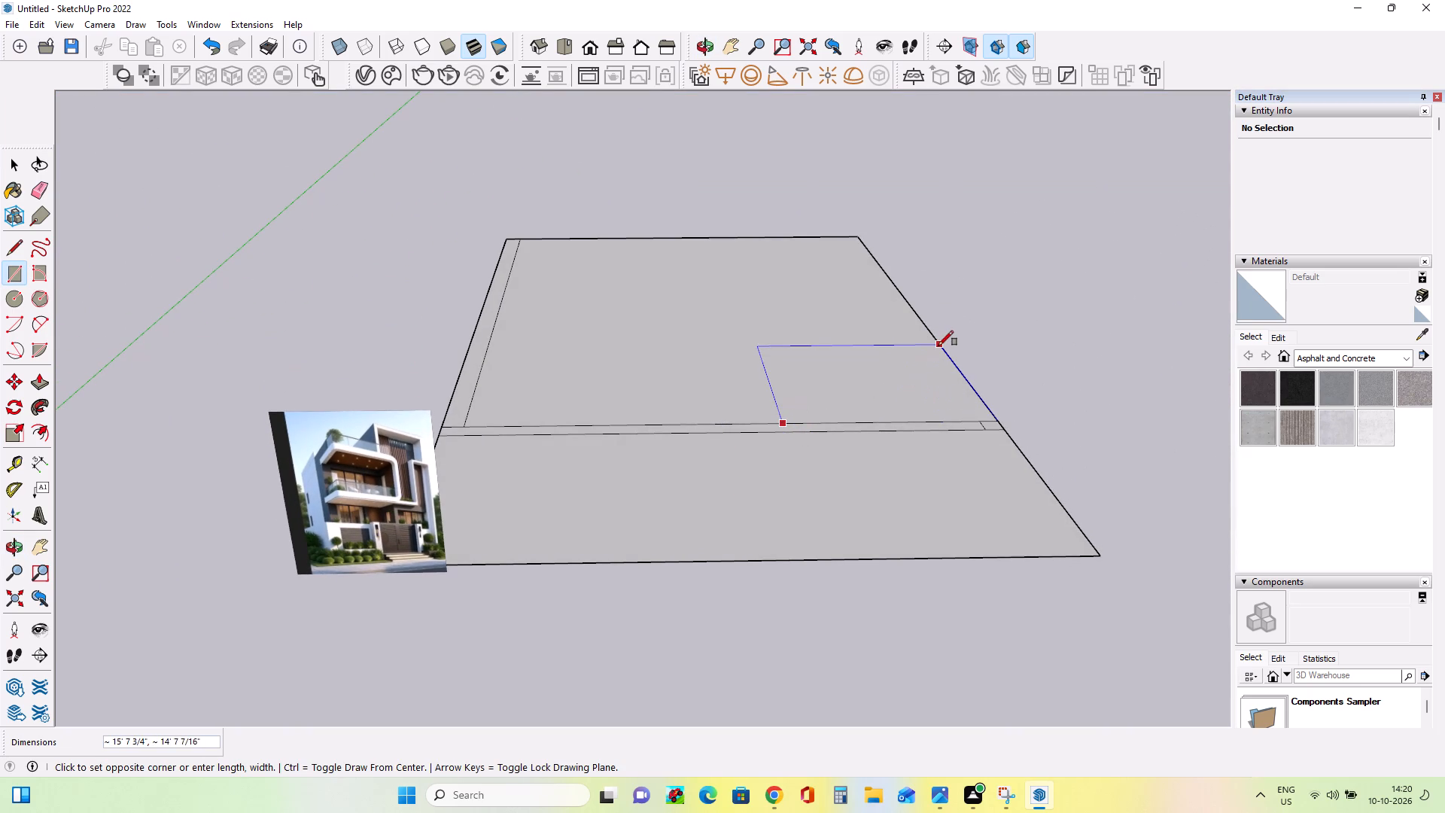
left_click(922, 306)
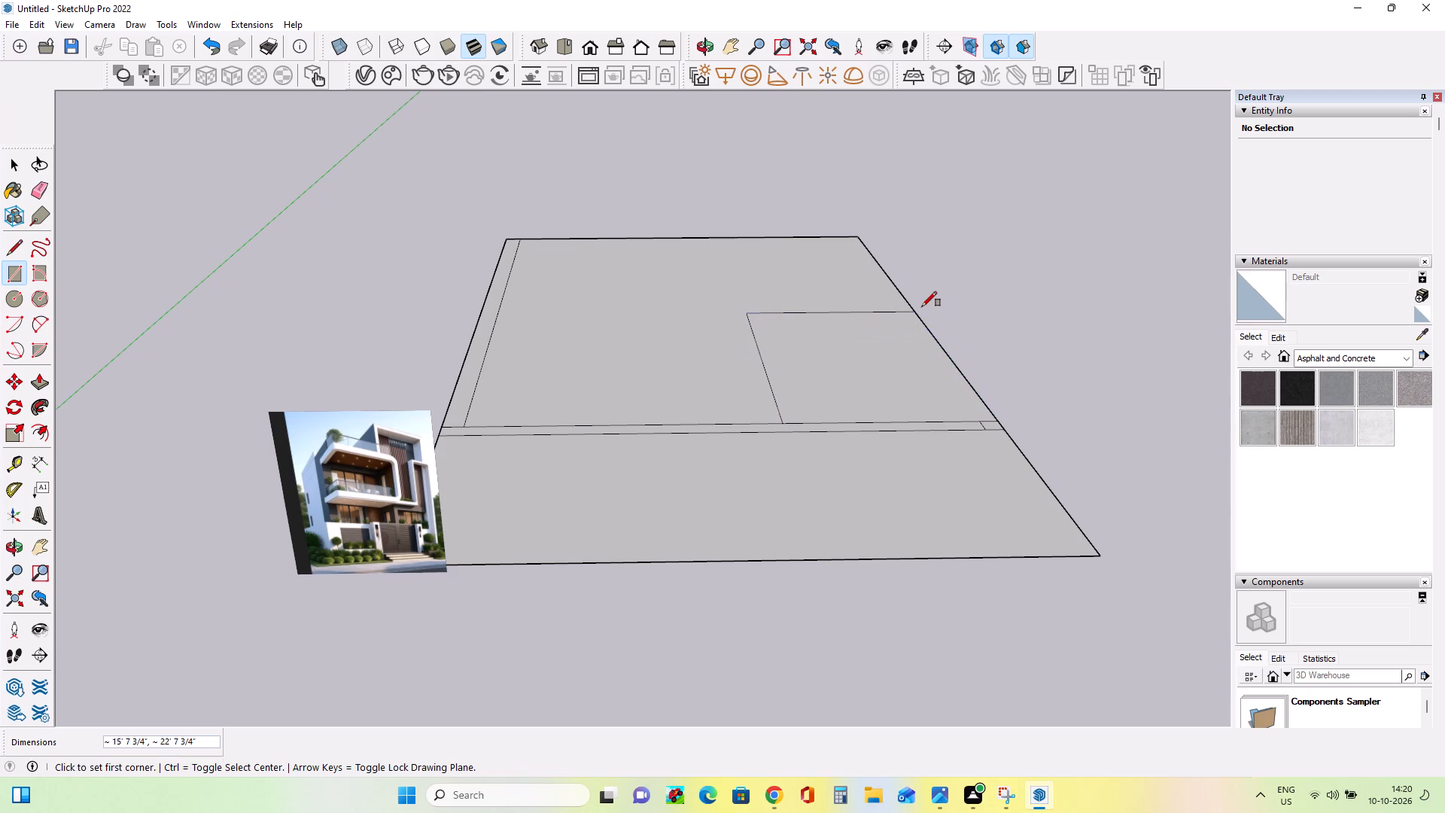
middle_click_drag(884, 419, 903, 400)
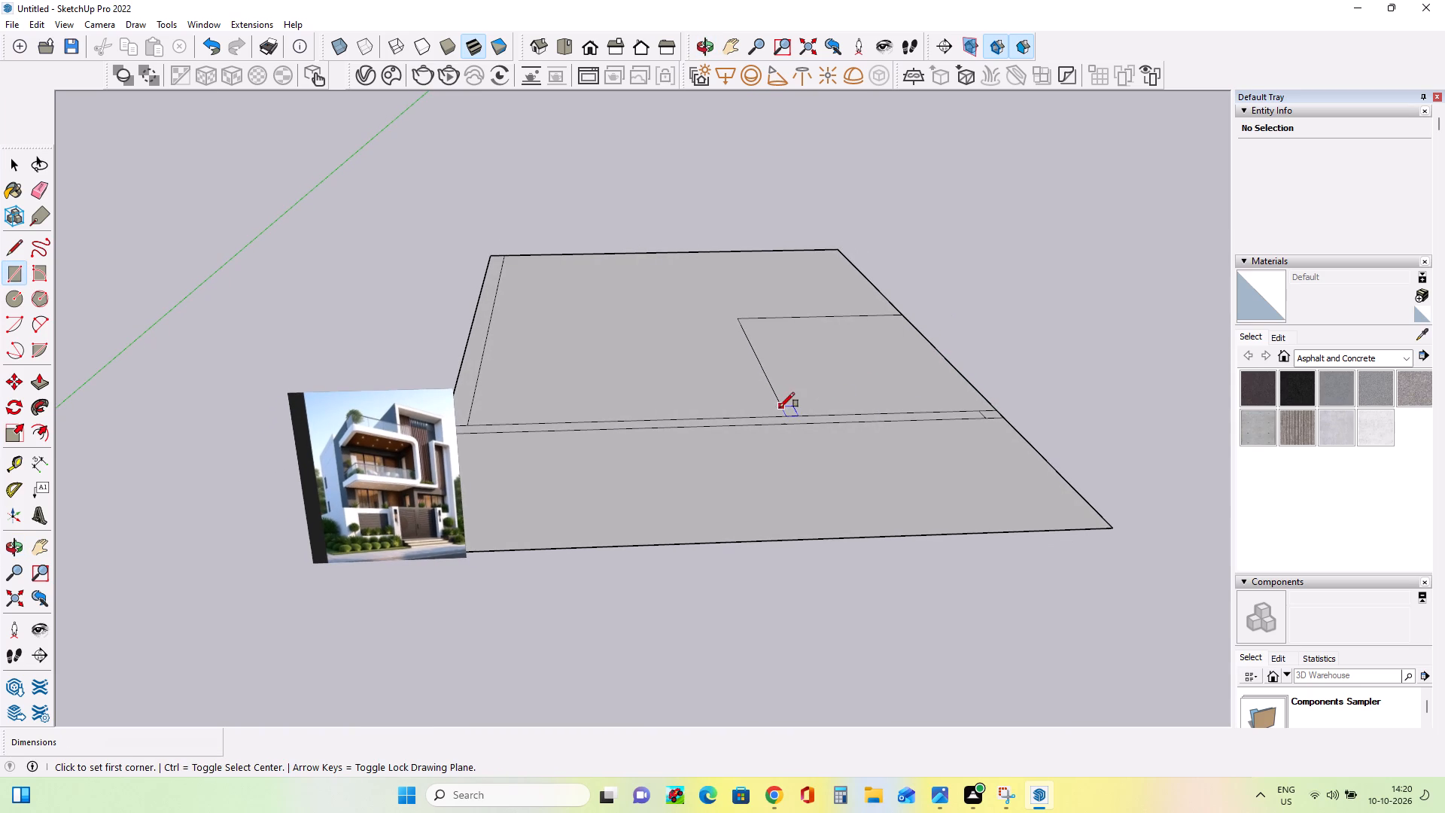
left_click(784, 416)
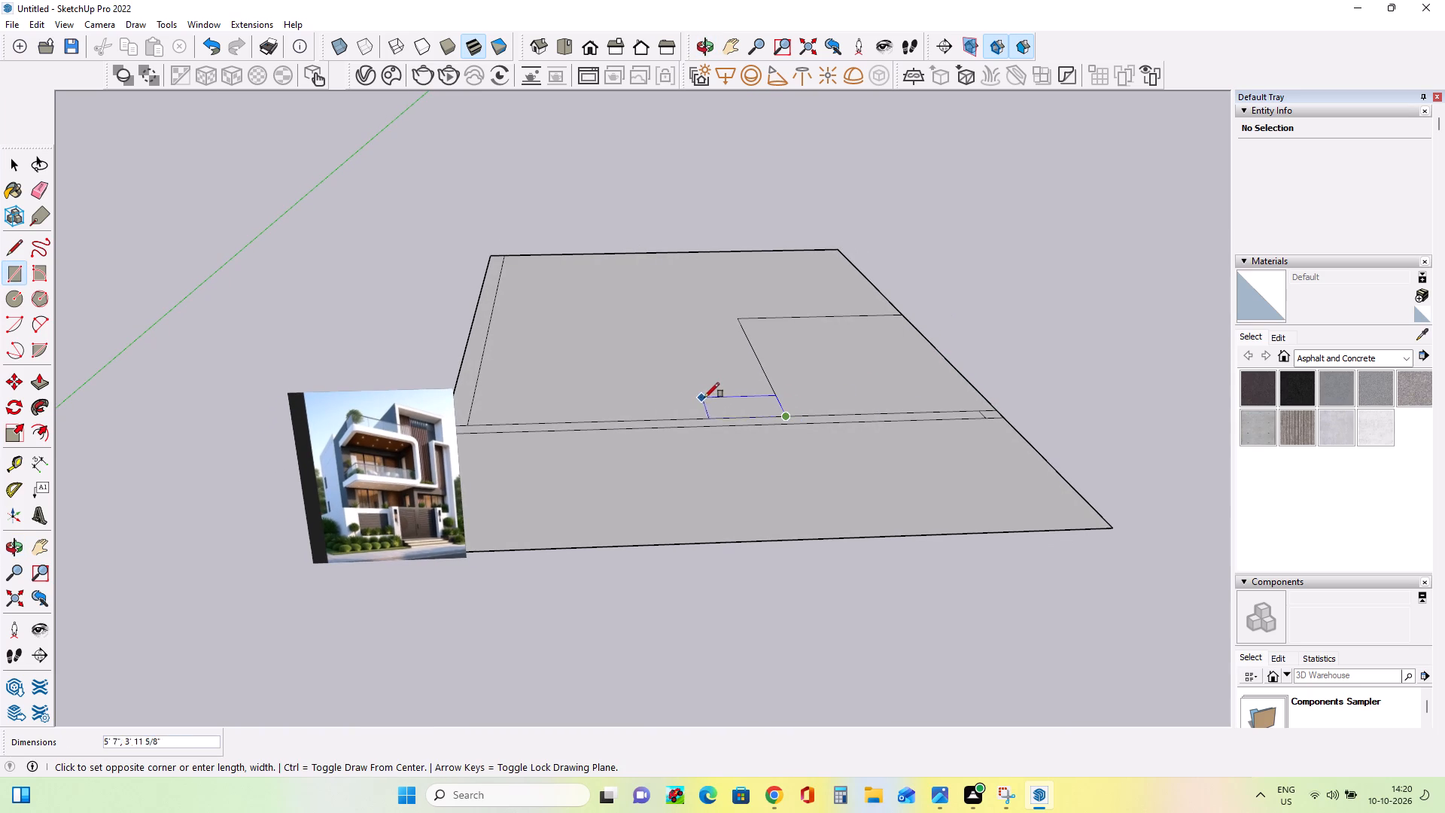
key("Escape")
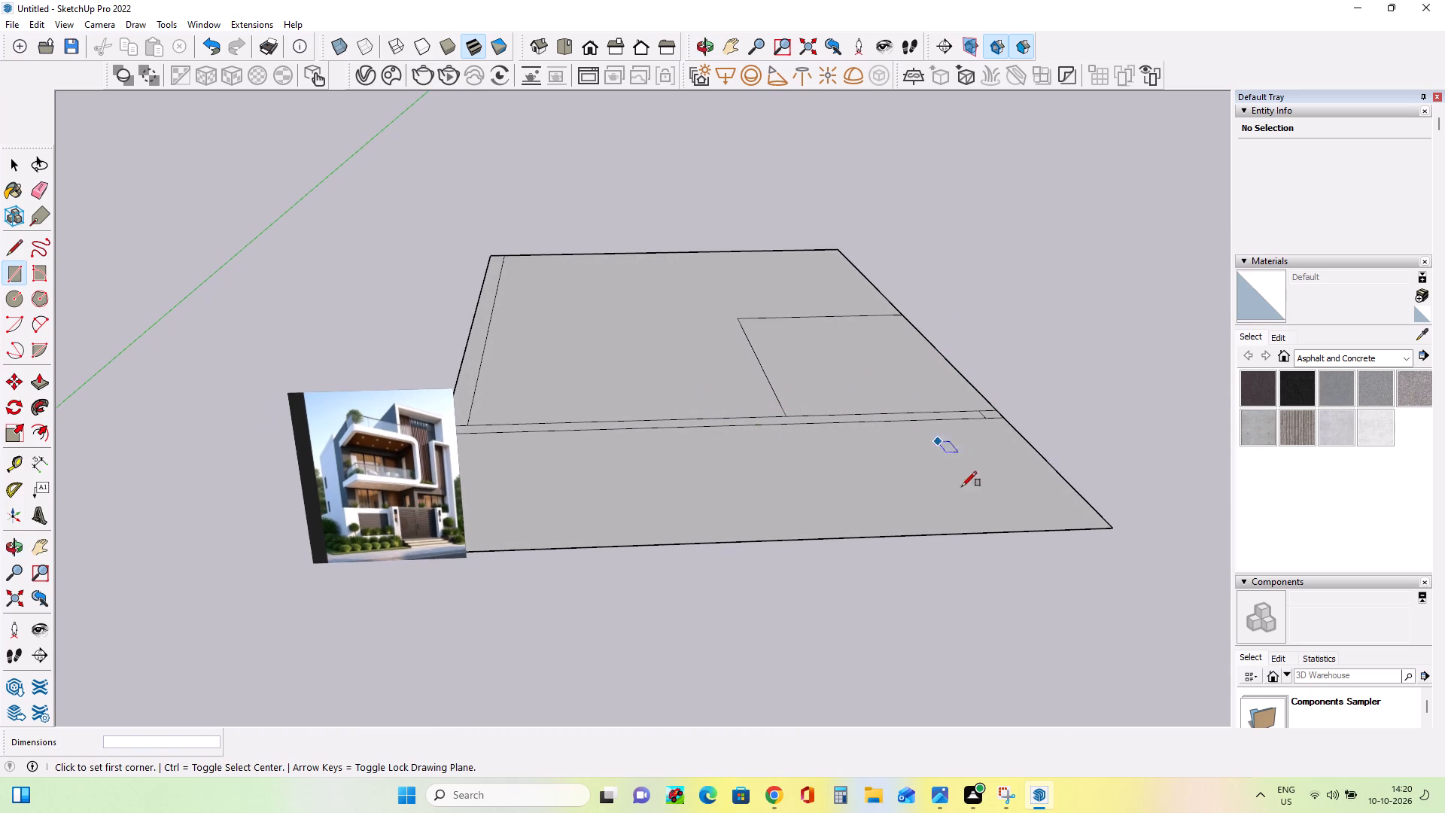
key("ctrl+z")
Examine the gate, boundary wall and entrance steps in the villa reference image up close.
scroll(398, 521, "up", 2)
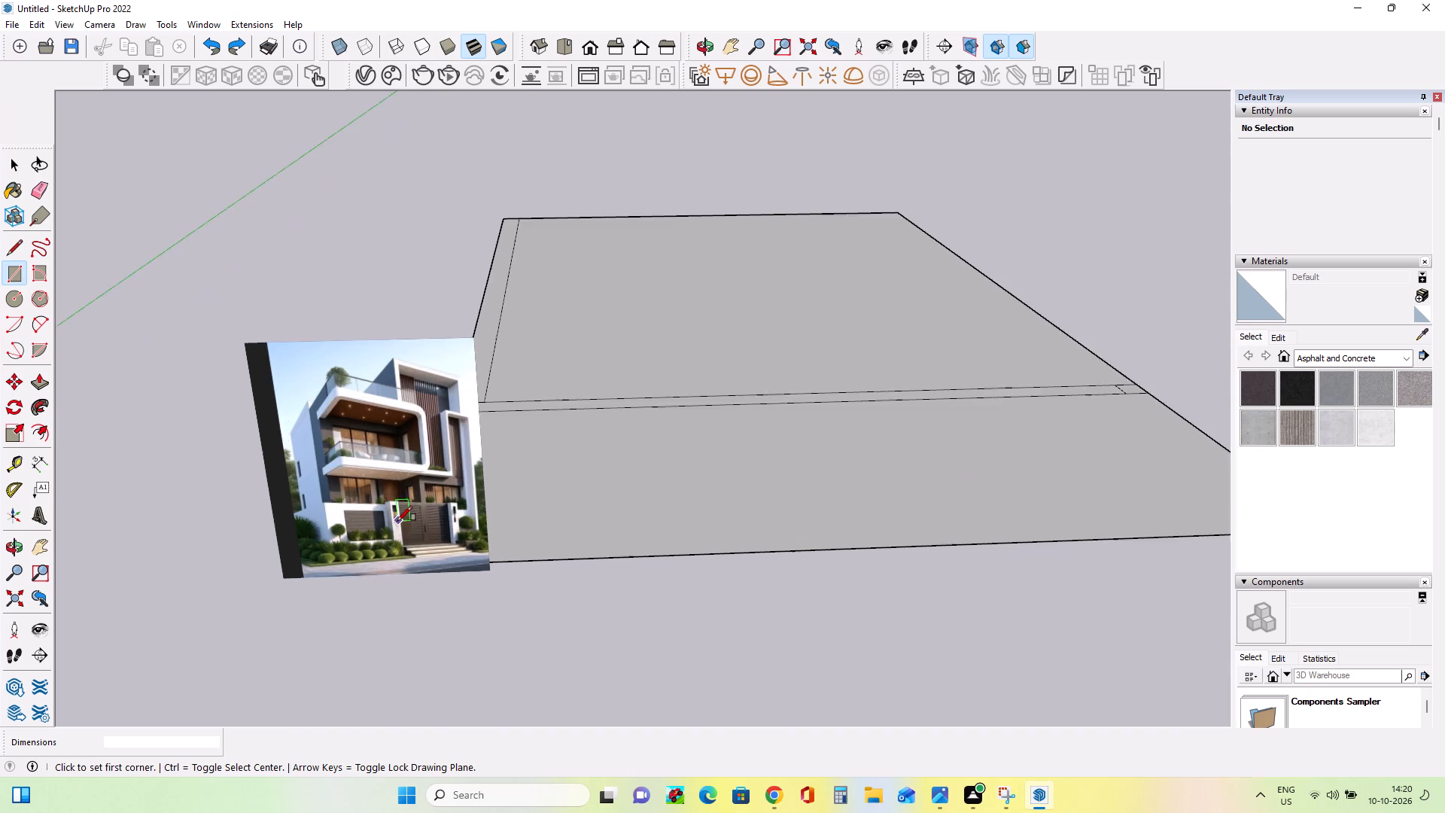
scroll(397, 521, "up", 15)
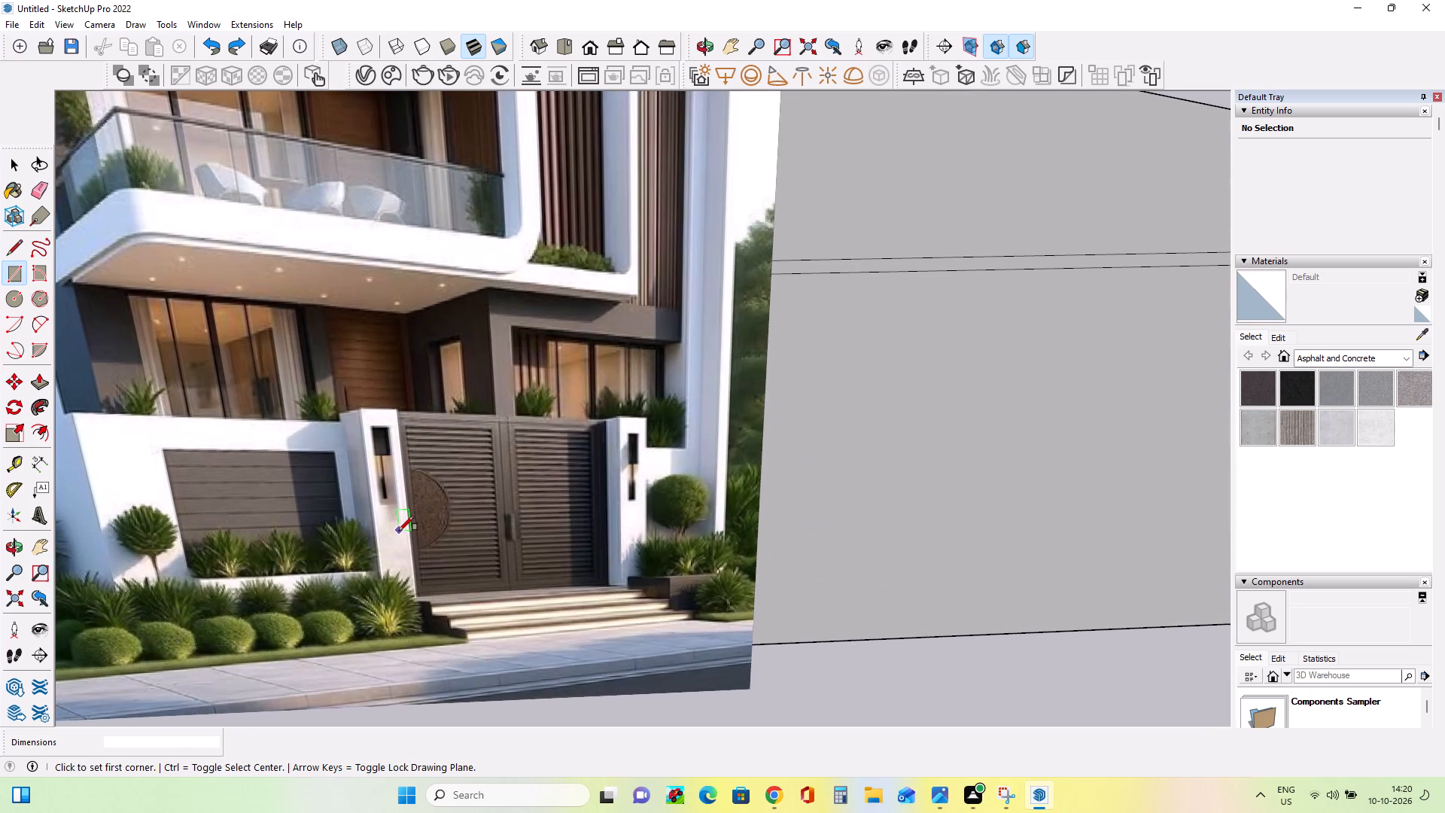
middle_click_drag(399, 531, 383, 522)
middle_click(383, 522)
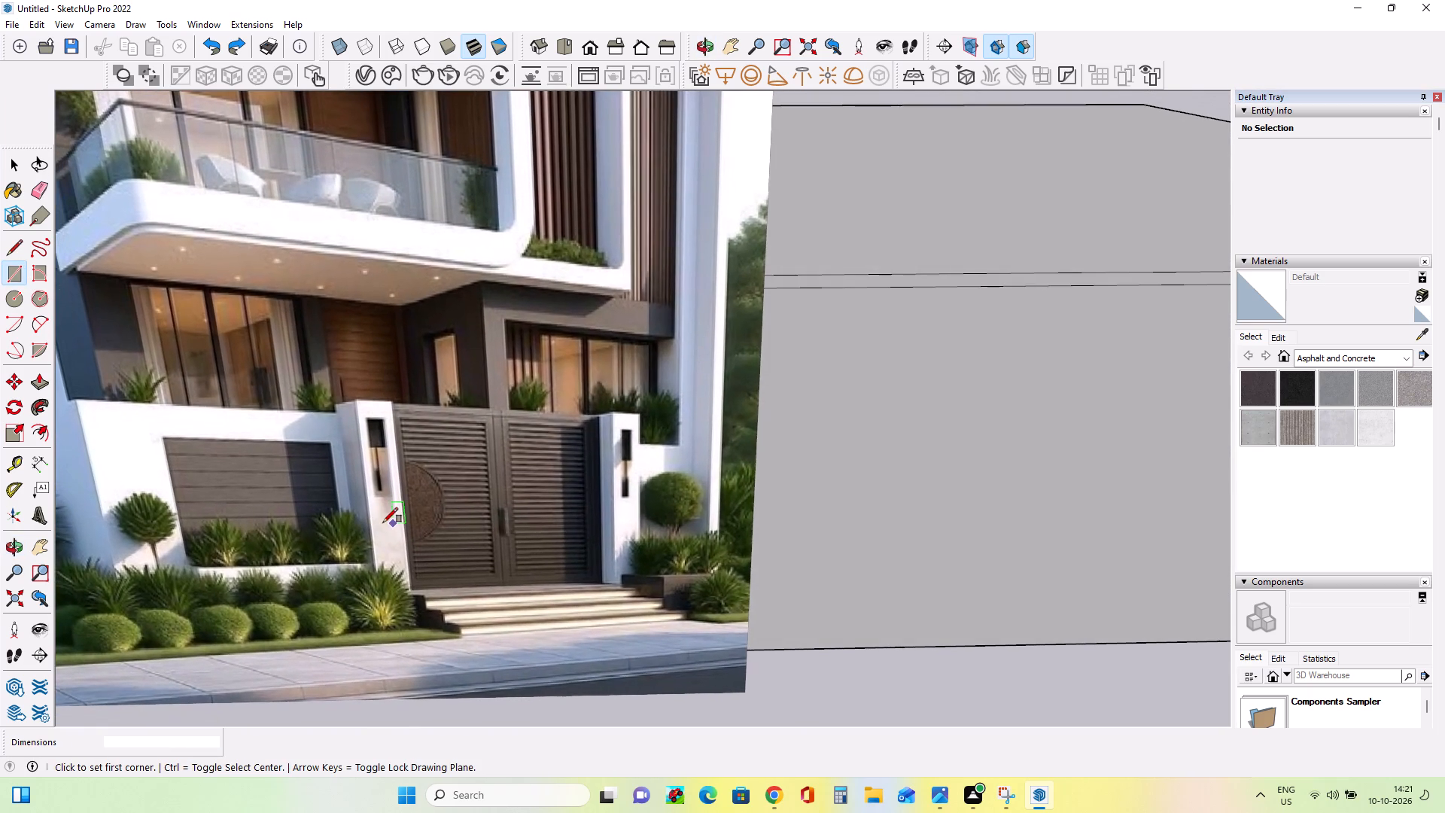
scroll(383, 522, "down", 16)
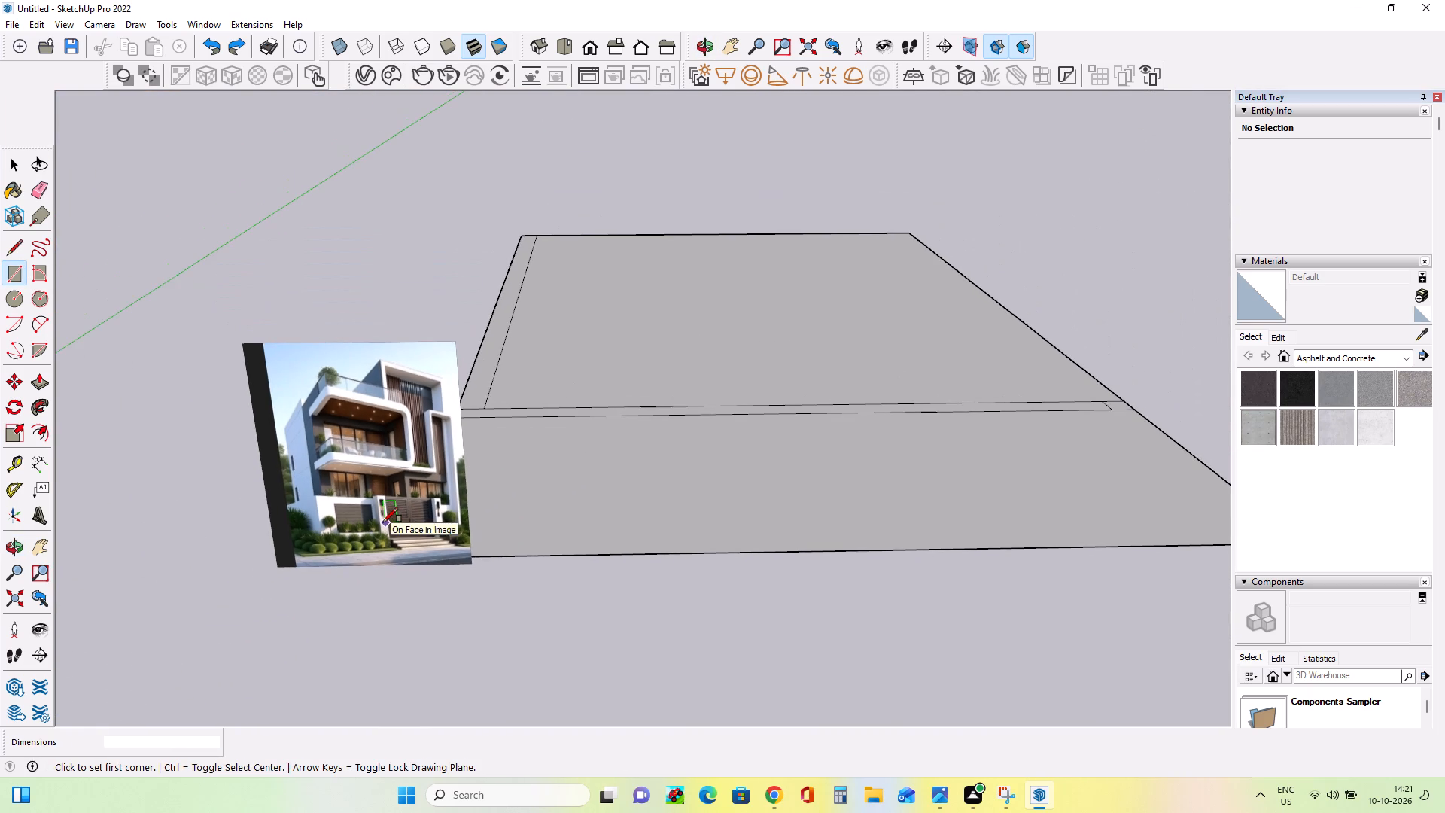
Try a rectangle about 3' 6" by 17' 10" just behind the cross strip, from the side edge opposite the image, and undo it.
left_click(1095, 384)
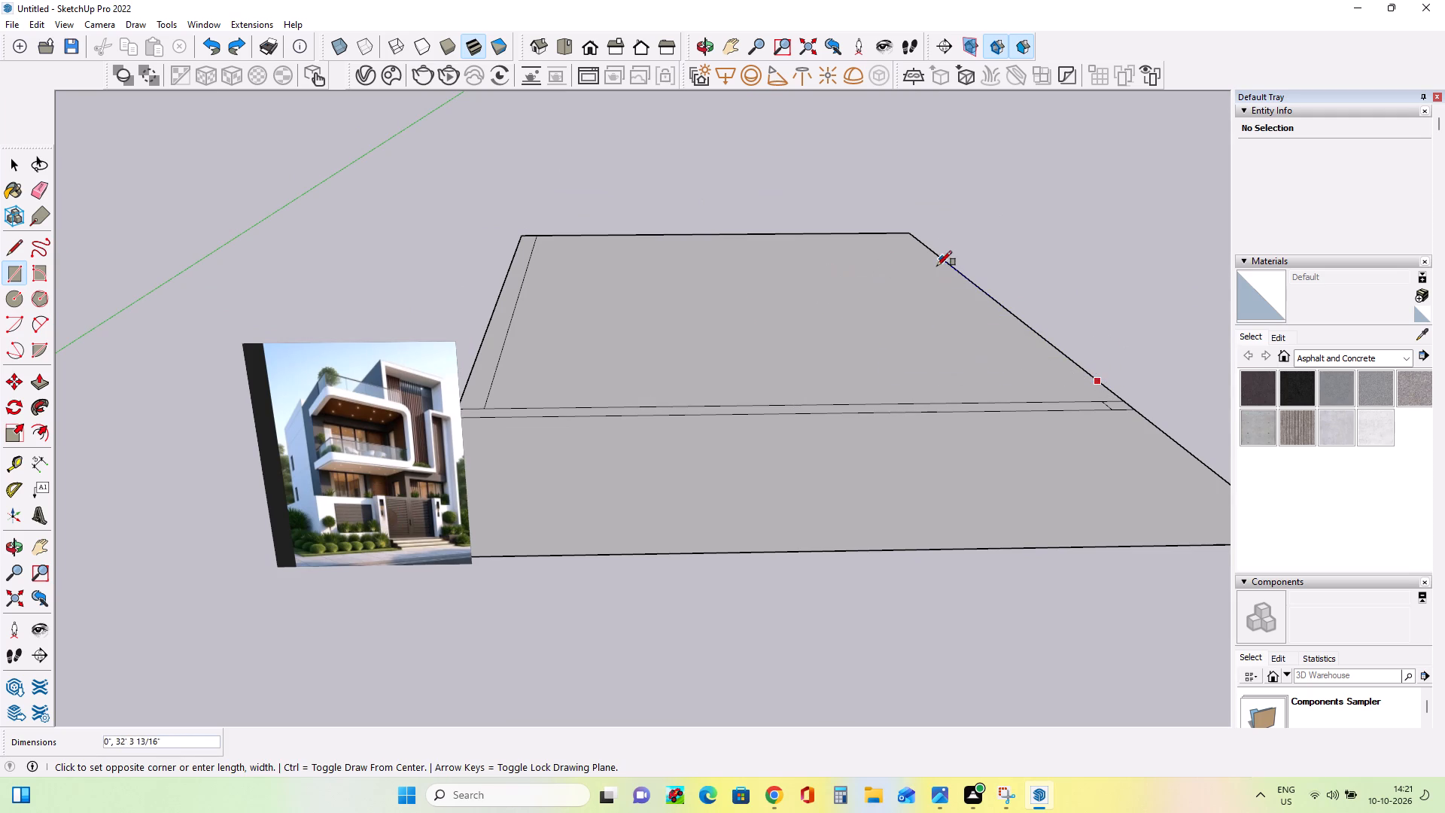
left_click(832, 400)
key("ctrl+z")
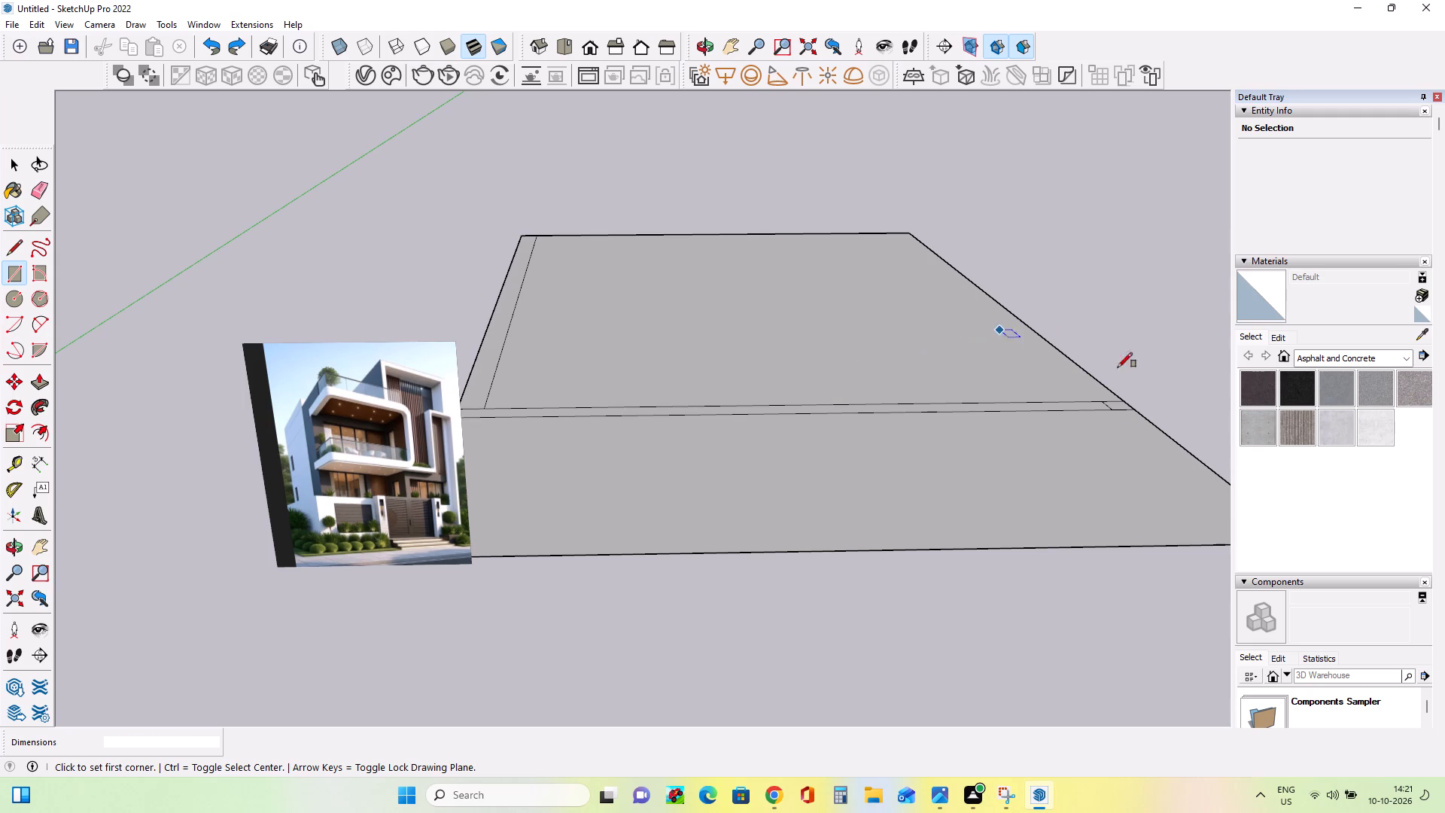
Draw a rectangle about 24' 2" by 16' 7" against the ground's side edge opposite the villa image, set slightly behind the cross strip.
left_click(1088, 377)
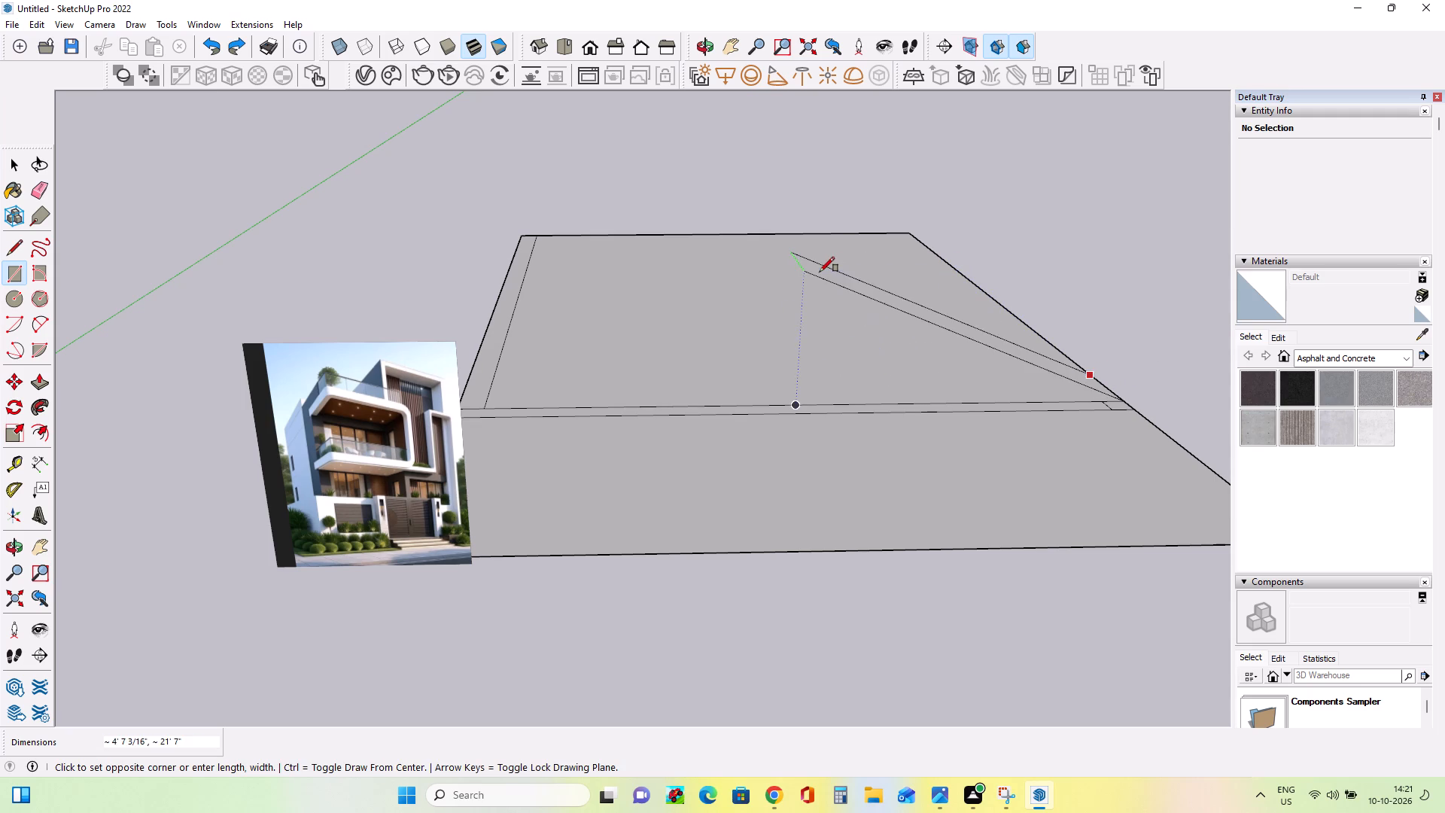
middle_click_drag(870, 288, 914, 384)
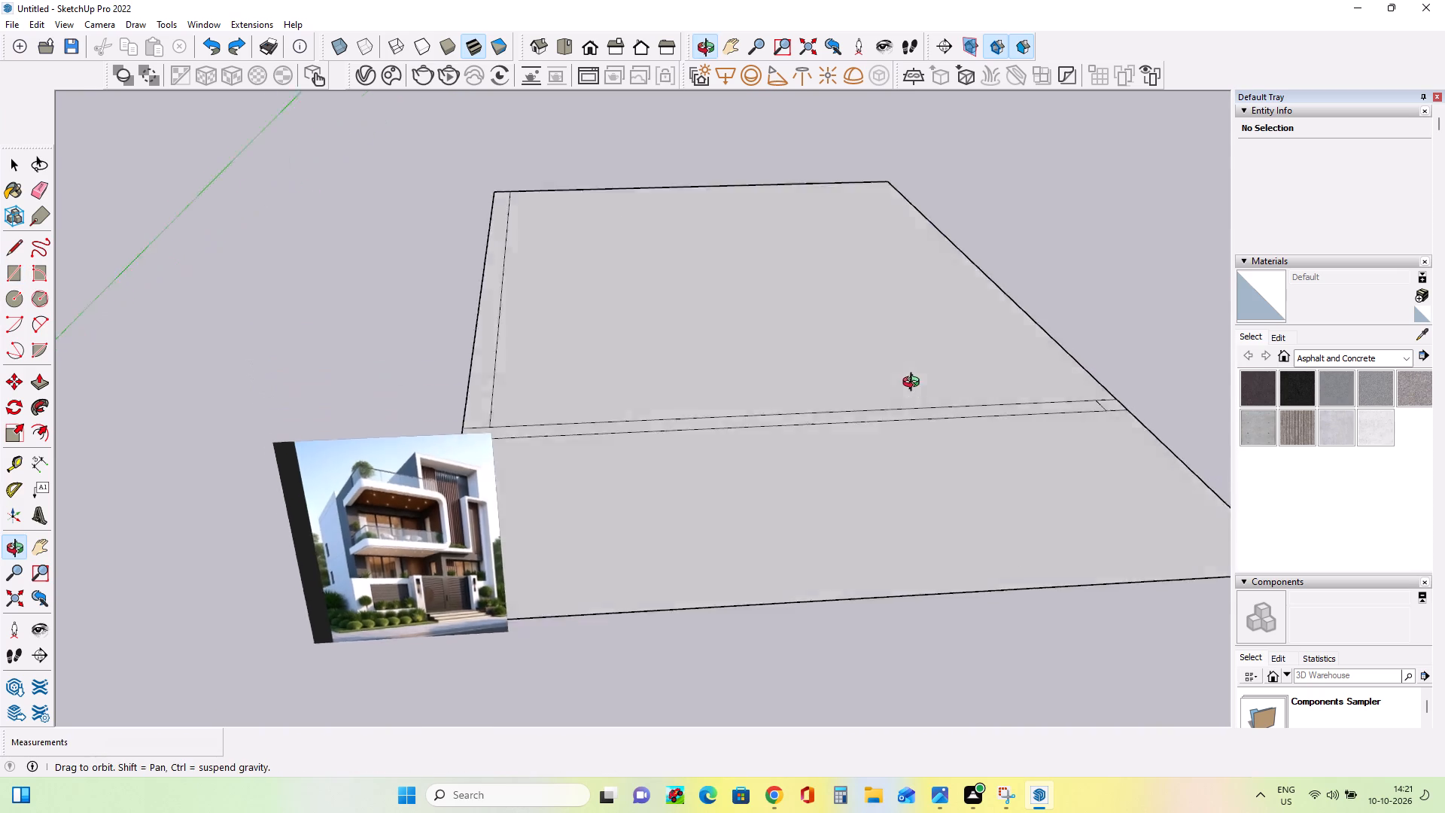
middle_click_drag(914, 384, 920, 397)
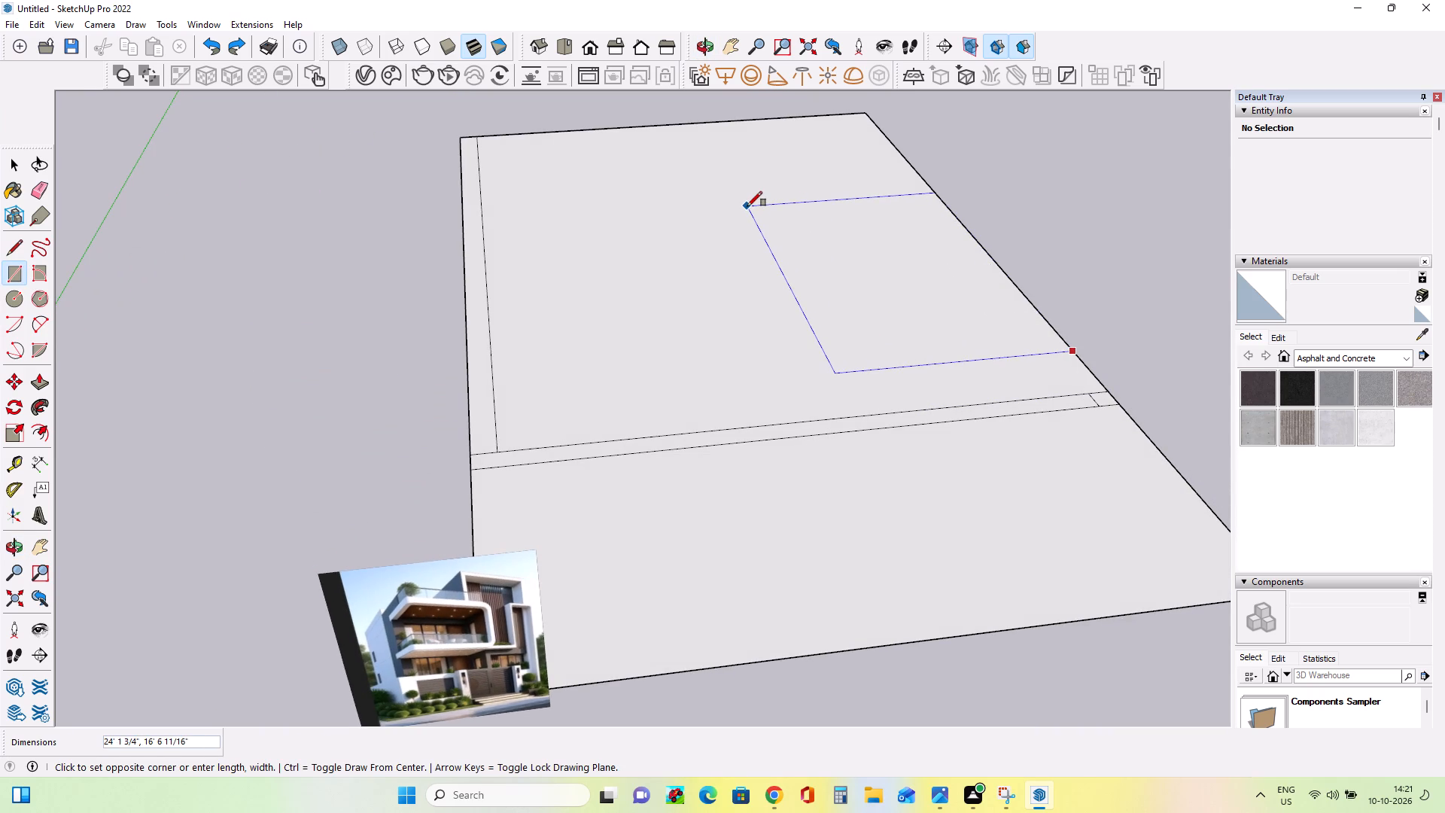
left_click(747, 207)
Draw a rectangle about 37' 4" by 19' 1" from the first room rectangle's inner edge to the ground's far edge, beside the image-side strip.
middle_click_drag(914, 401, 905, 381)
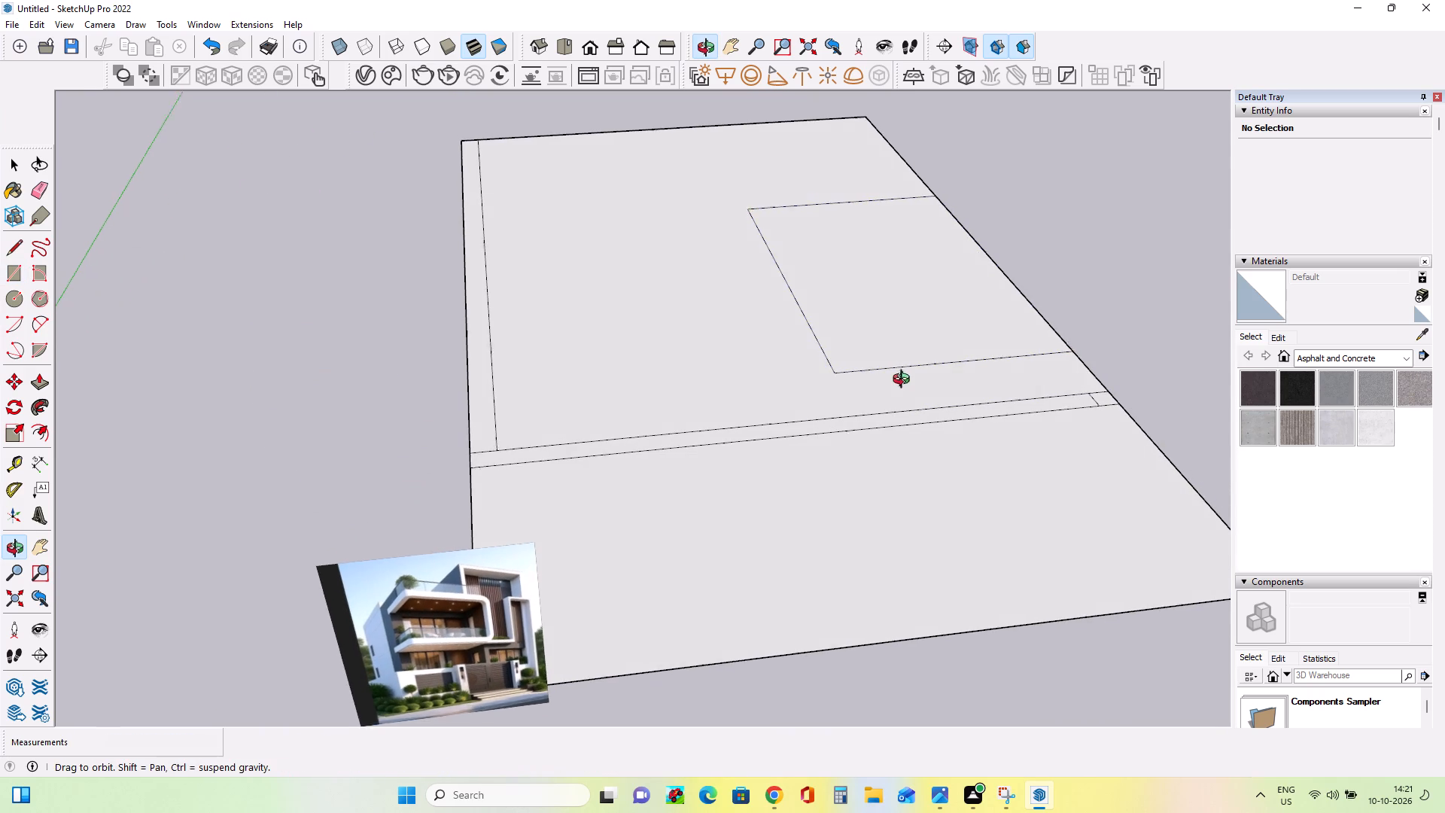
middle_click_drag(905, 381, 881, 278)
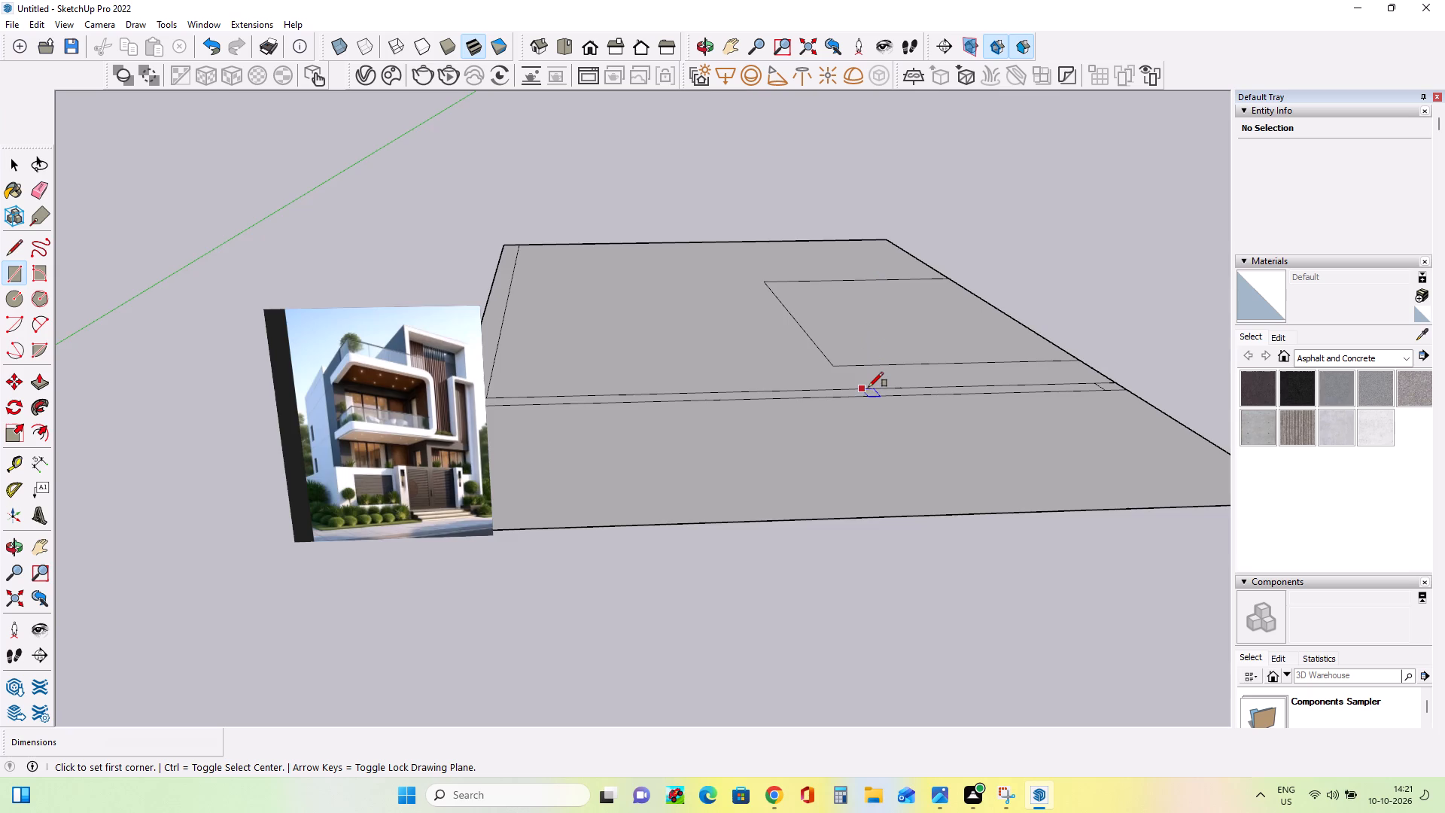
scroll(870, 386, "up", 3)
scroll(870, 386, "down", 2)
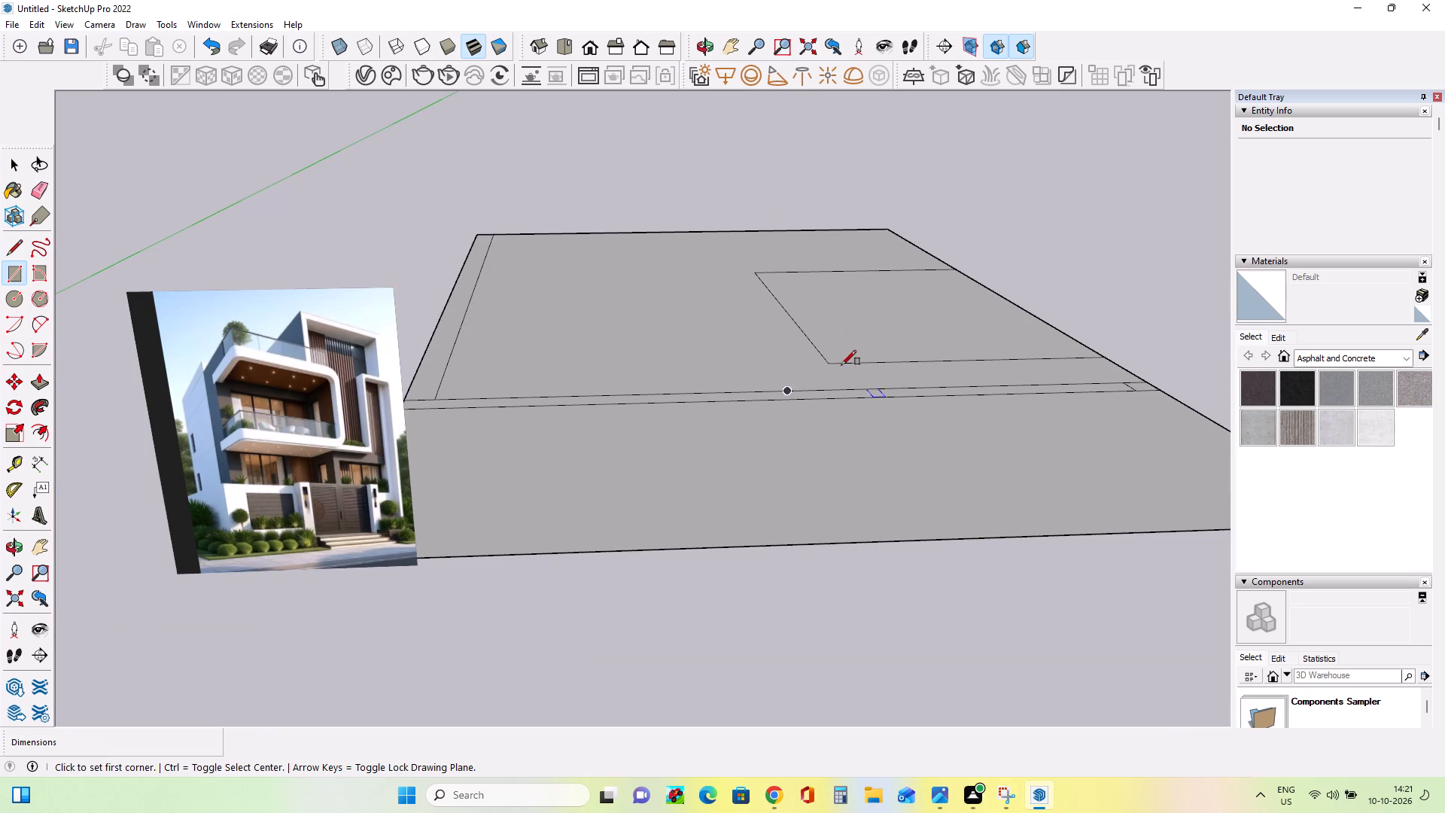
left_click(810, 337)
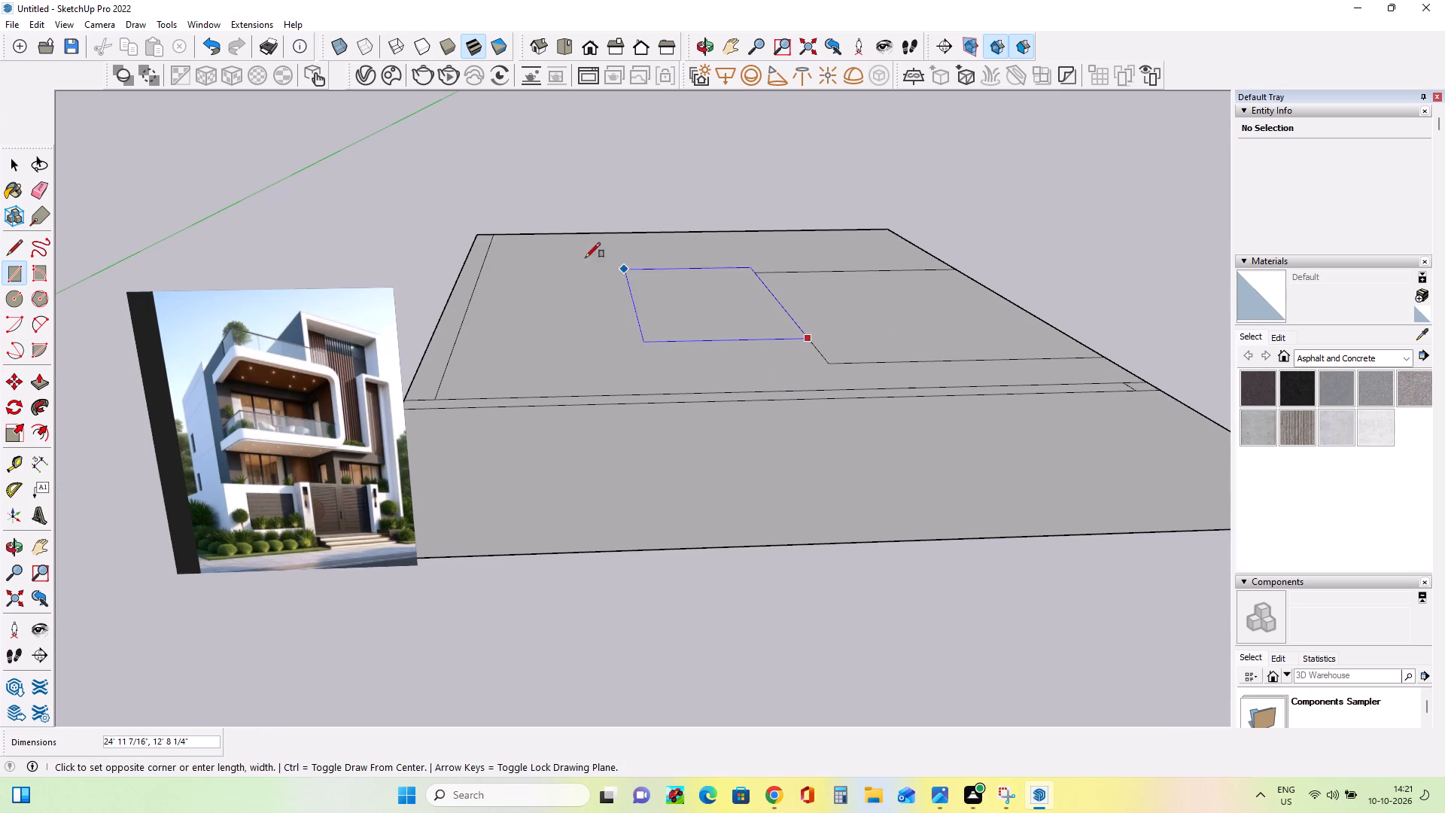
left_click(525, 236)
View the villa reference image in Snipping Tool and return to the SketchUp model.
middle_click_drag(846, 364, 772, 369)
scroll(878, 374, "down", 2)
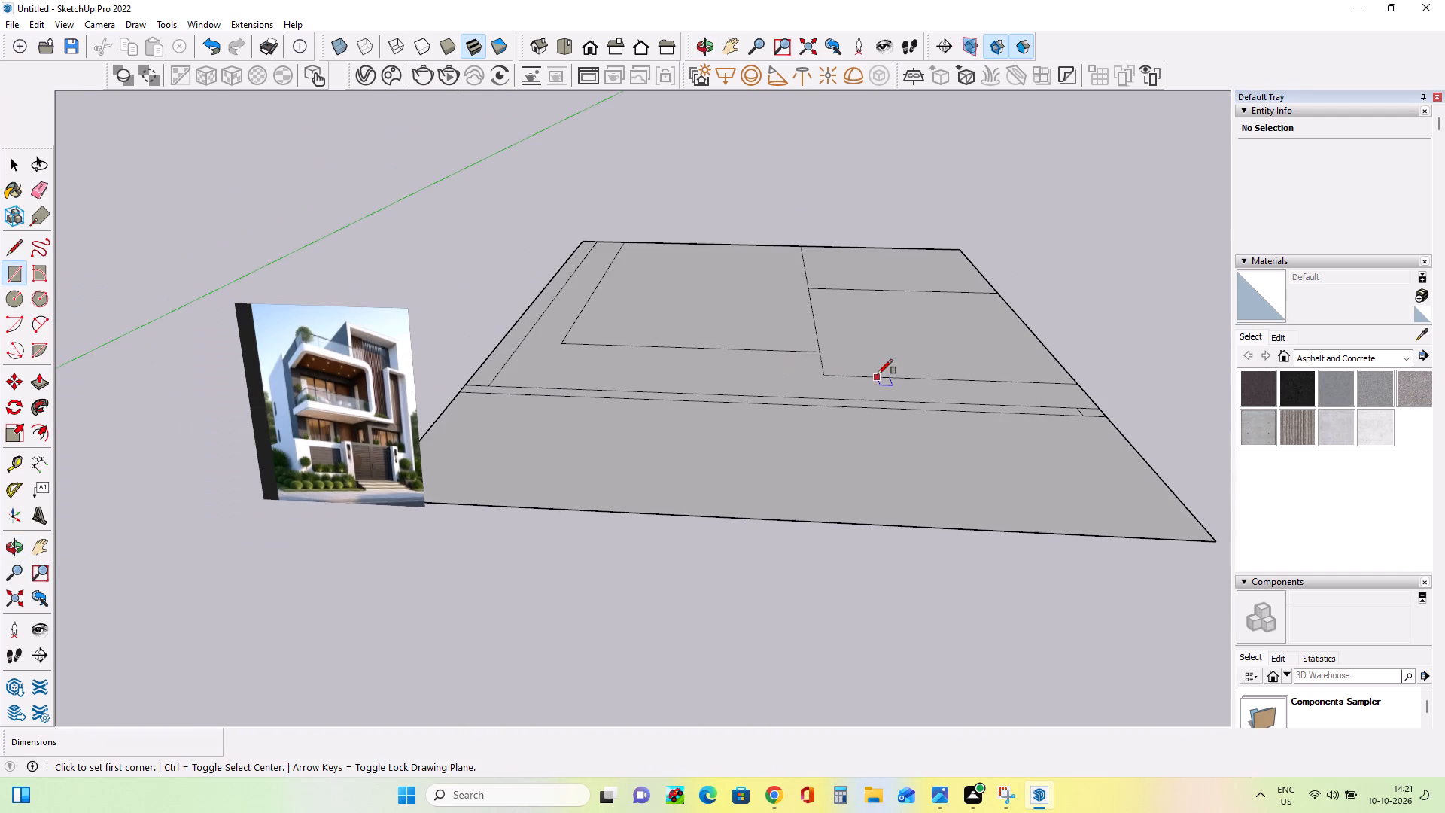
middle_click_drag(946, 417, 954, 413)
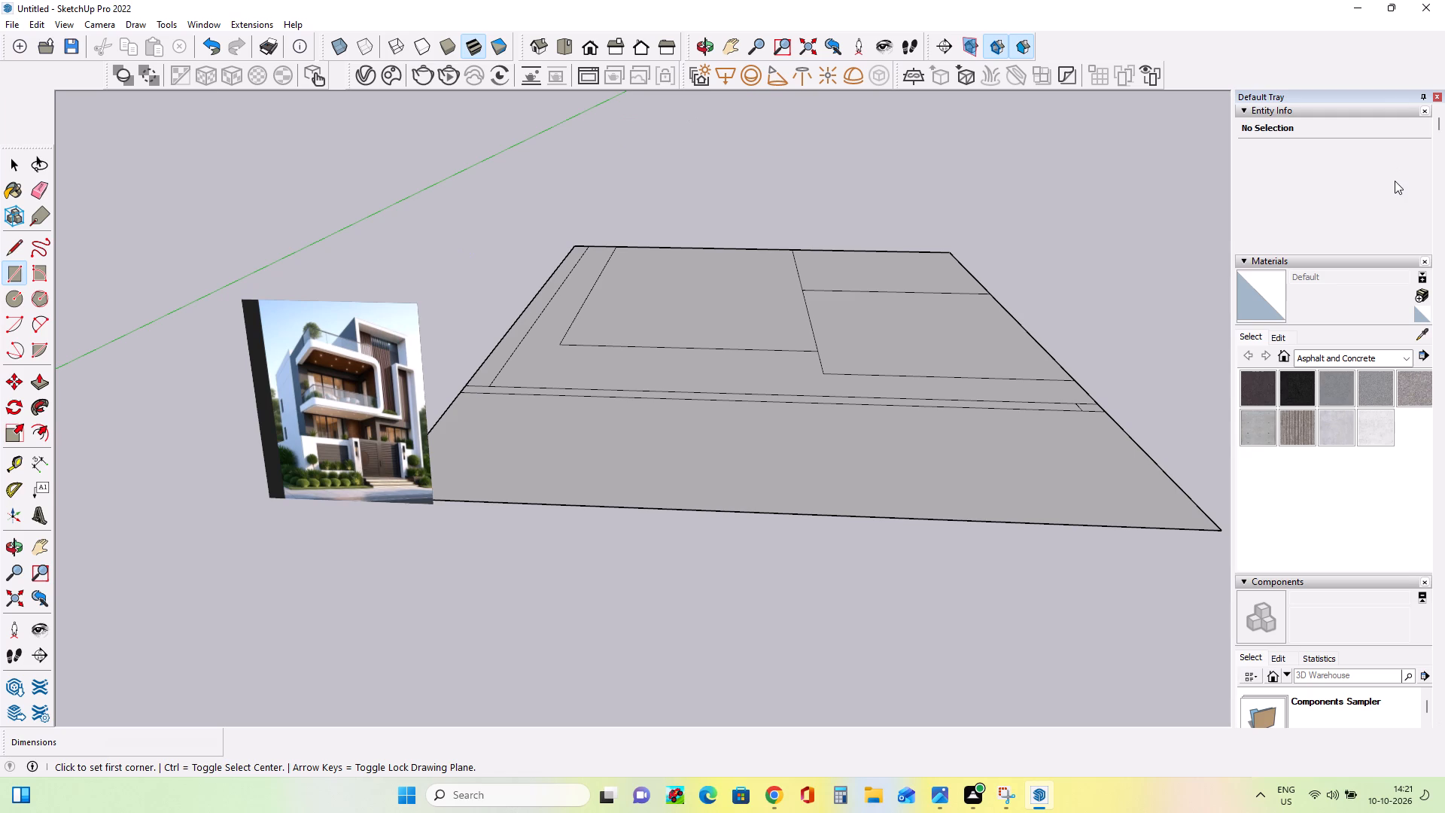
left_click(1014, 812)
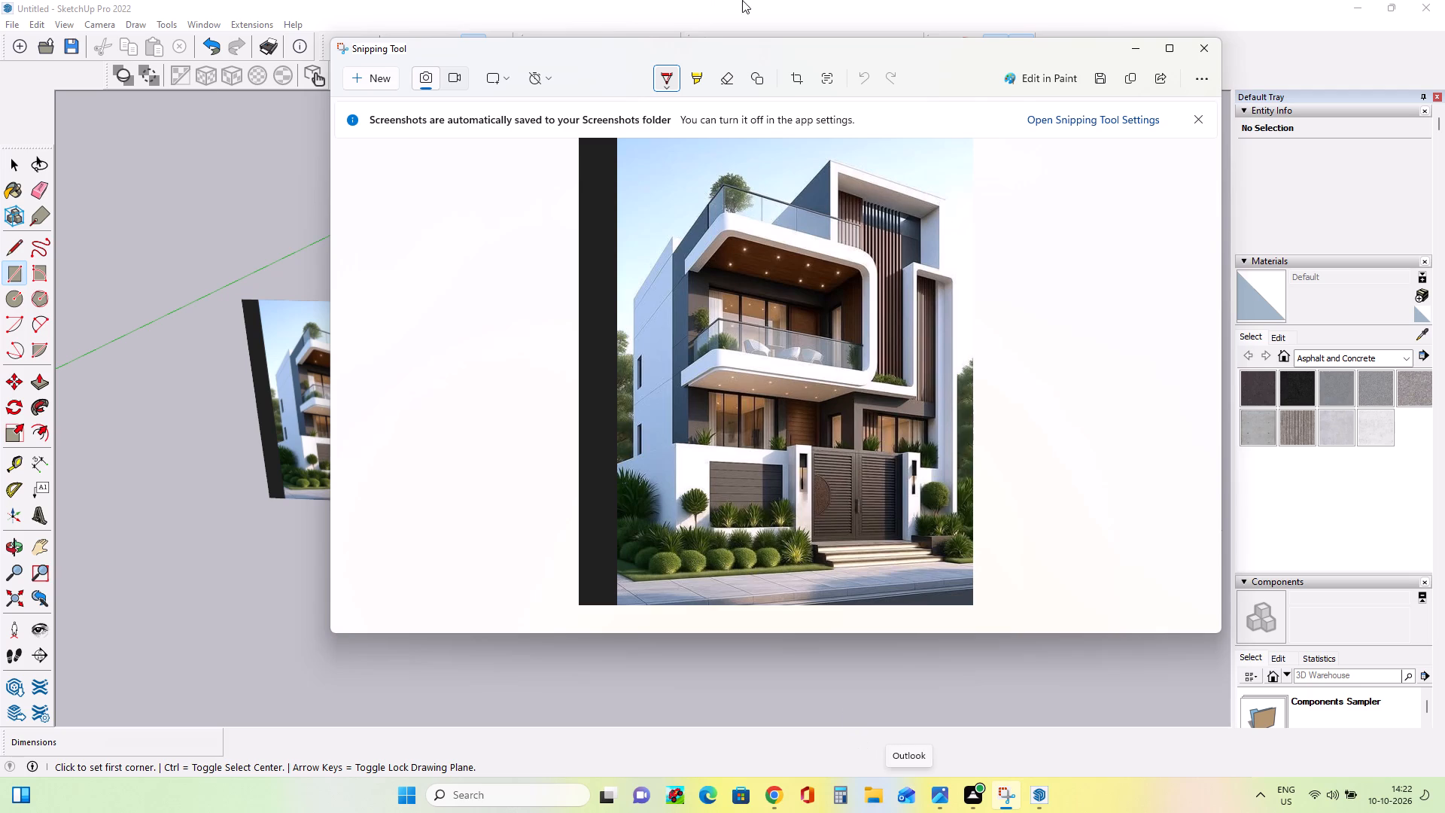
left_click(1140, 41)
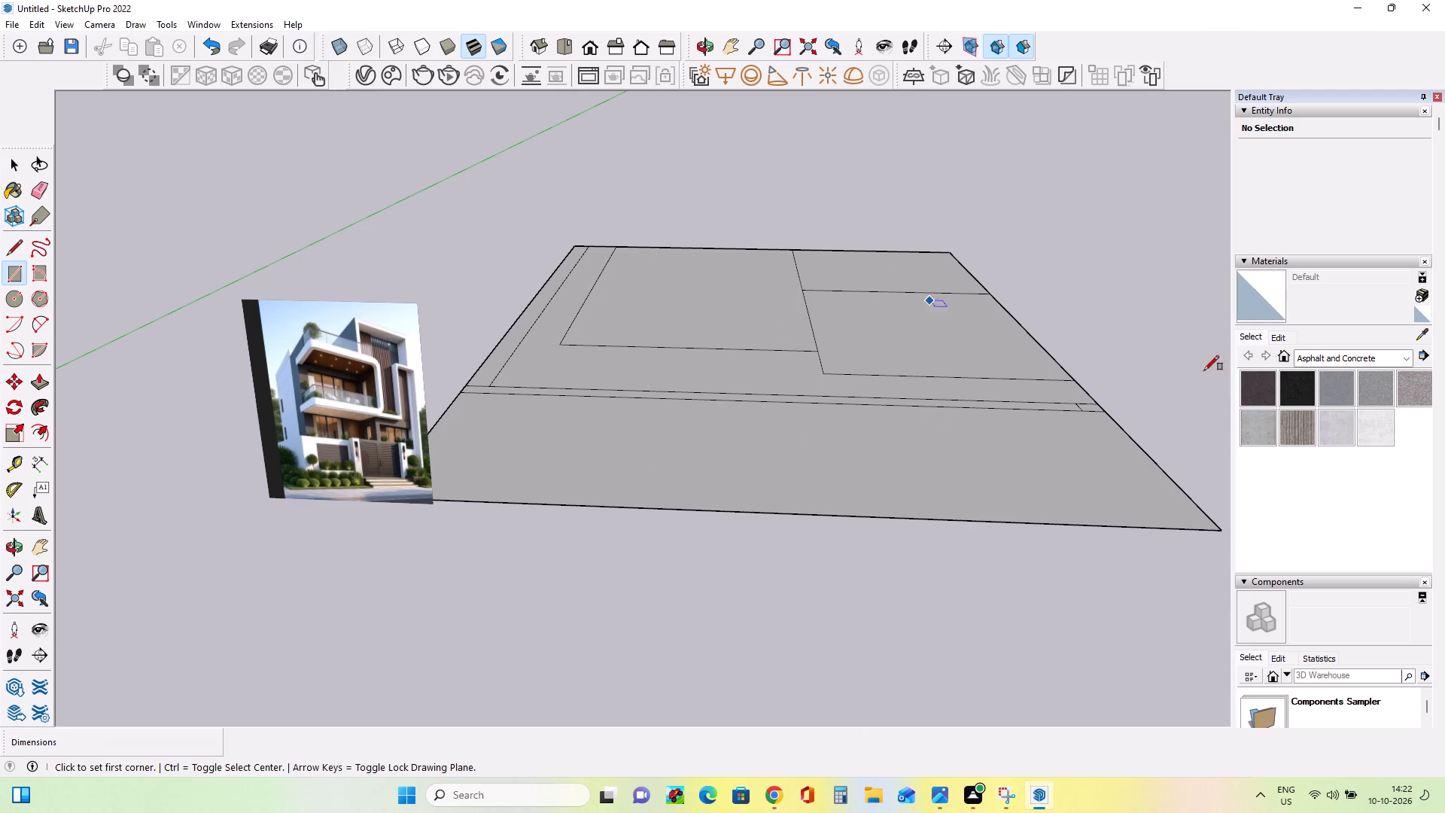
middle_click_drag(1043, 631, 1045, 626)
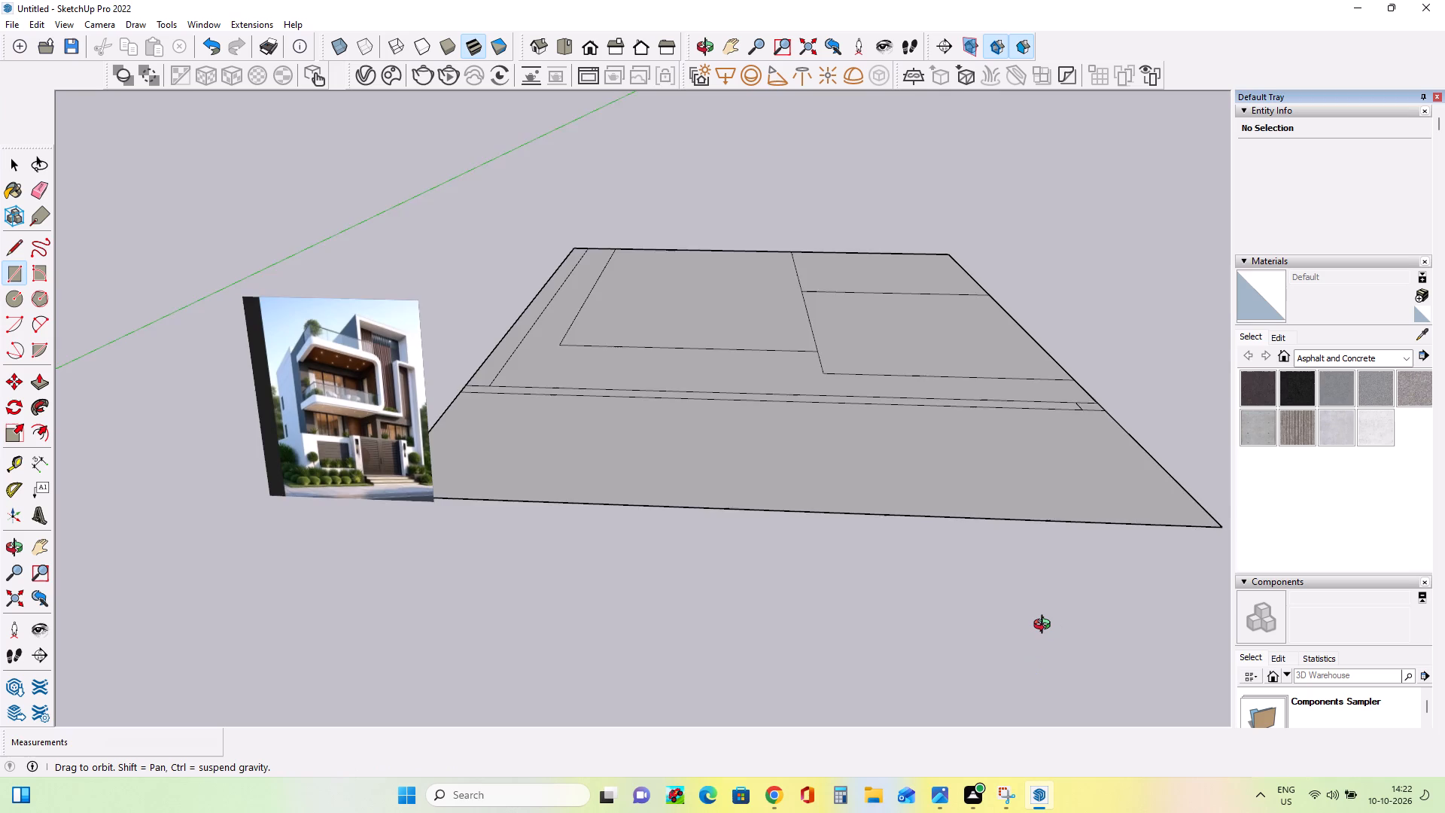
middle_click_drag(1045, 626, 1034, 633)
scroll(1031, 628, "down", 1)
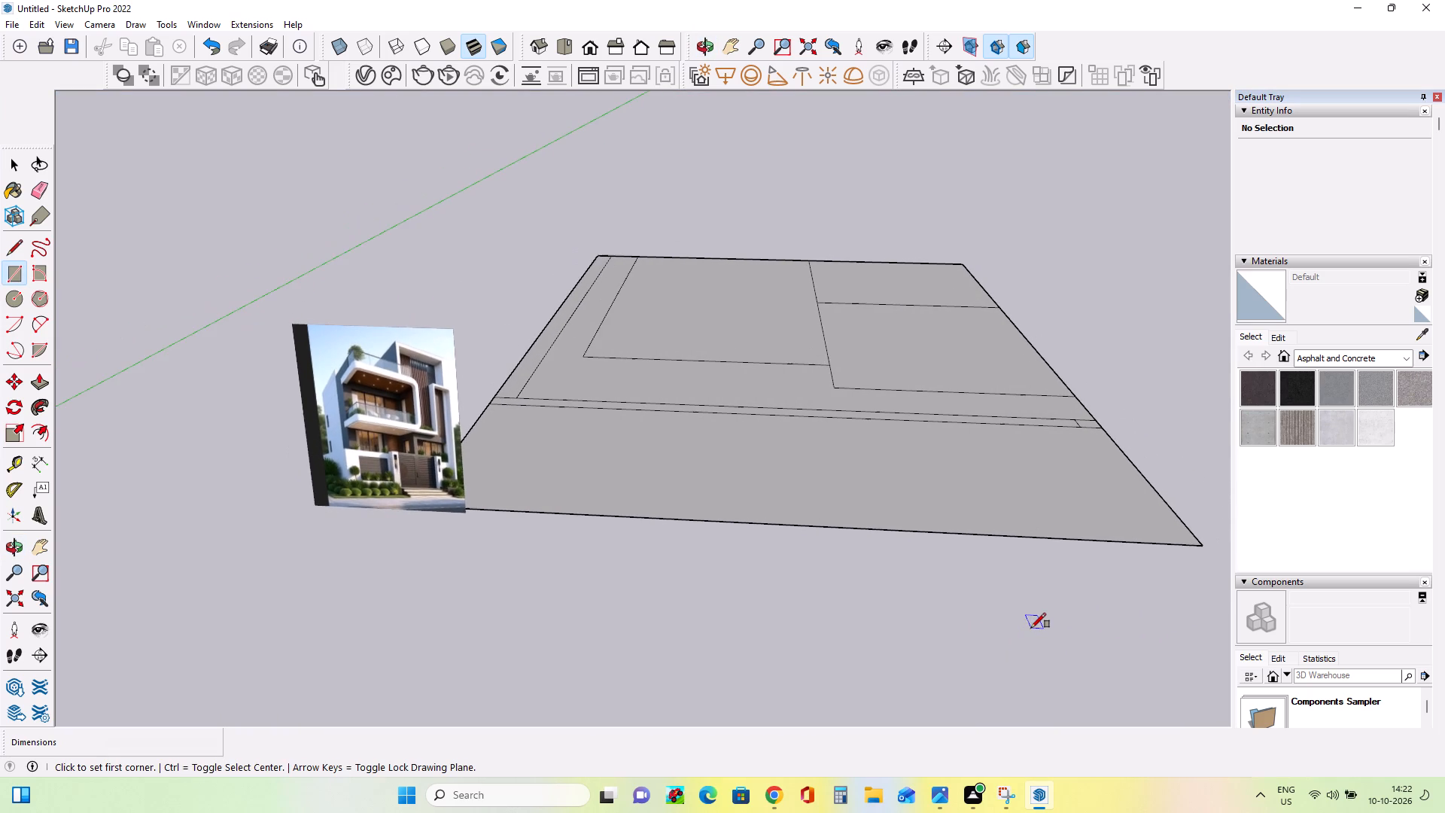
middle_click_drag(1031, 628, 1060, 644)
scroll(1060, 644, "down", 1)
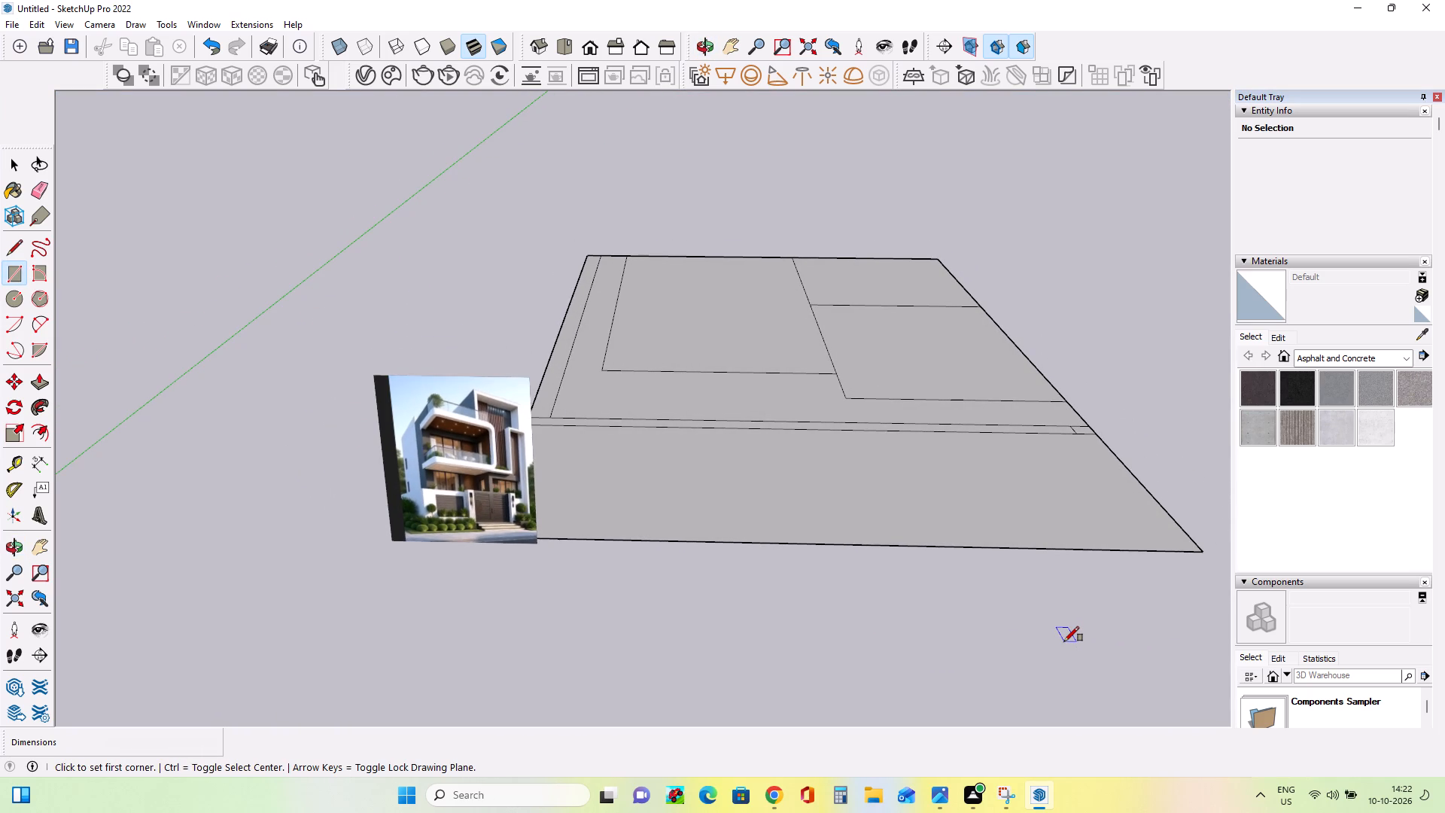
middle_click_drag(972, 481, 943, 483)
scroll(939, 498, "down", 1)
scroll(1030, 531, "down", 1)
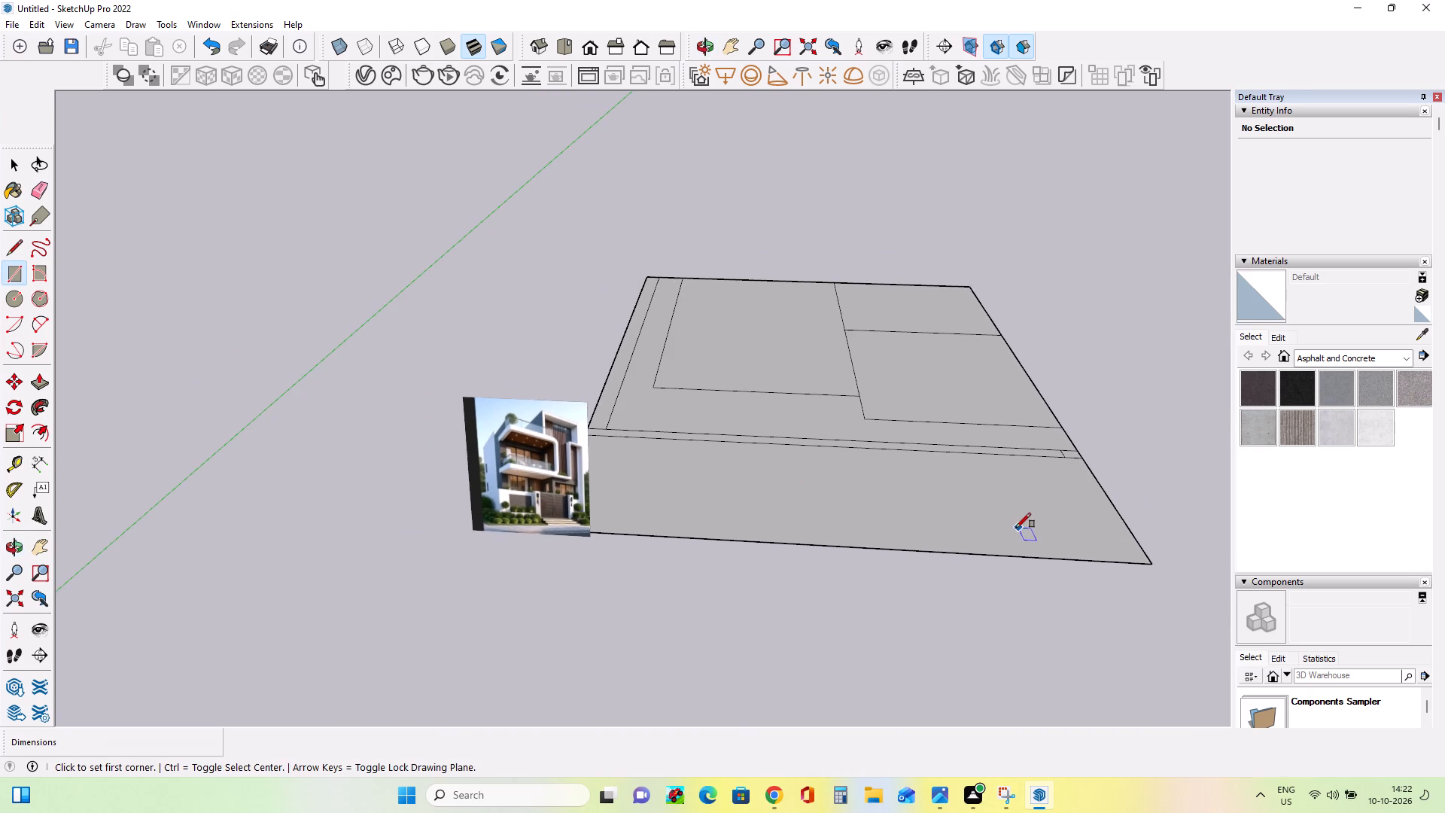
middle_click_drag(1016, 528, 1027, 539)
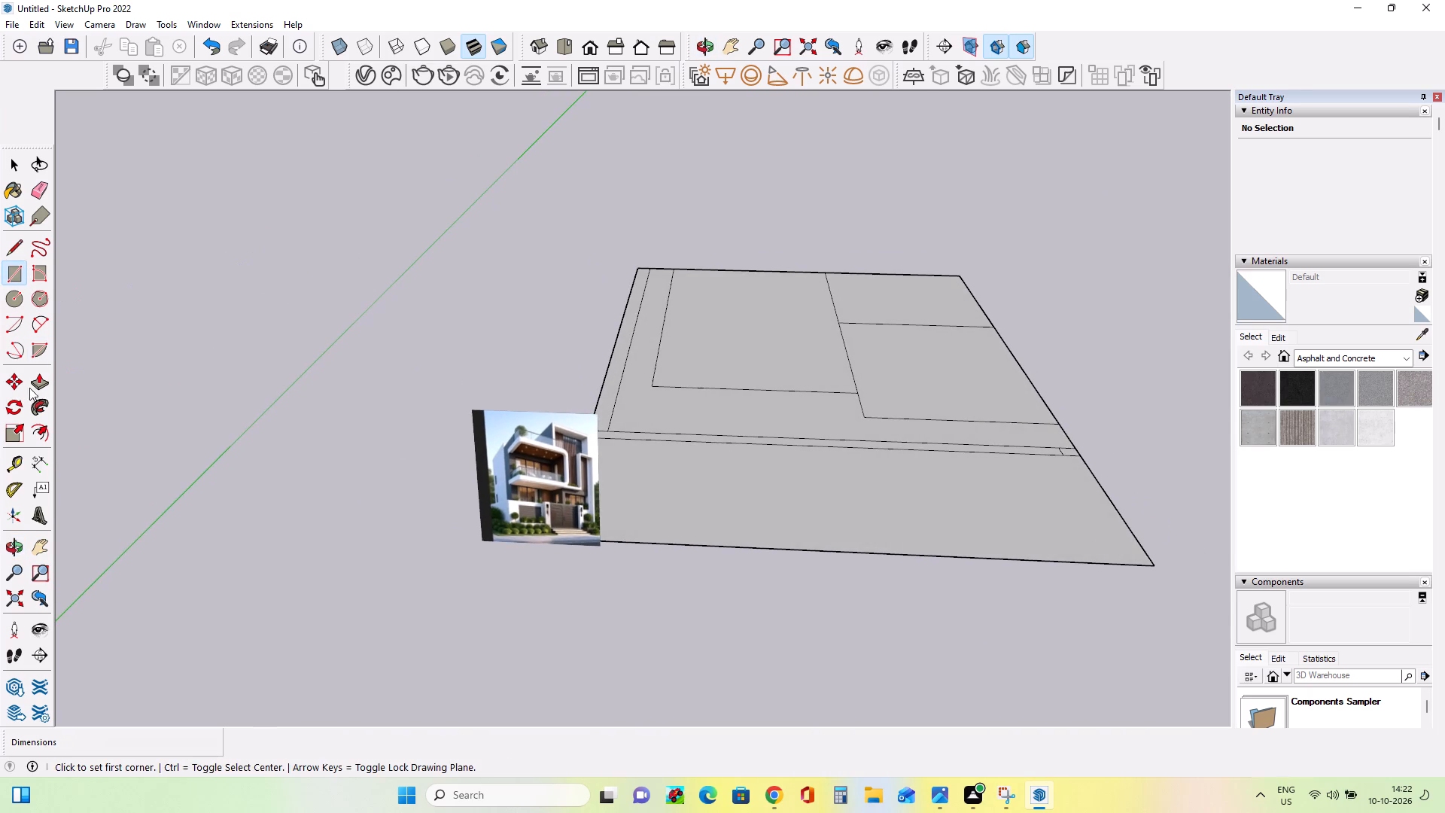
Push/Pull both room rectangles up from the ground to a matching height of about 13' 10".
left_click(33, 381)
left_click(927, 355)
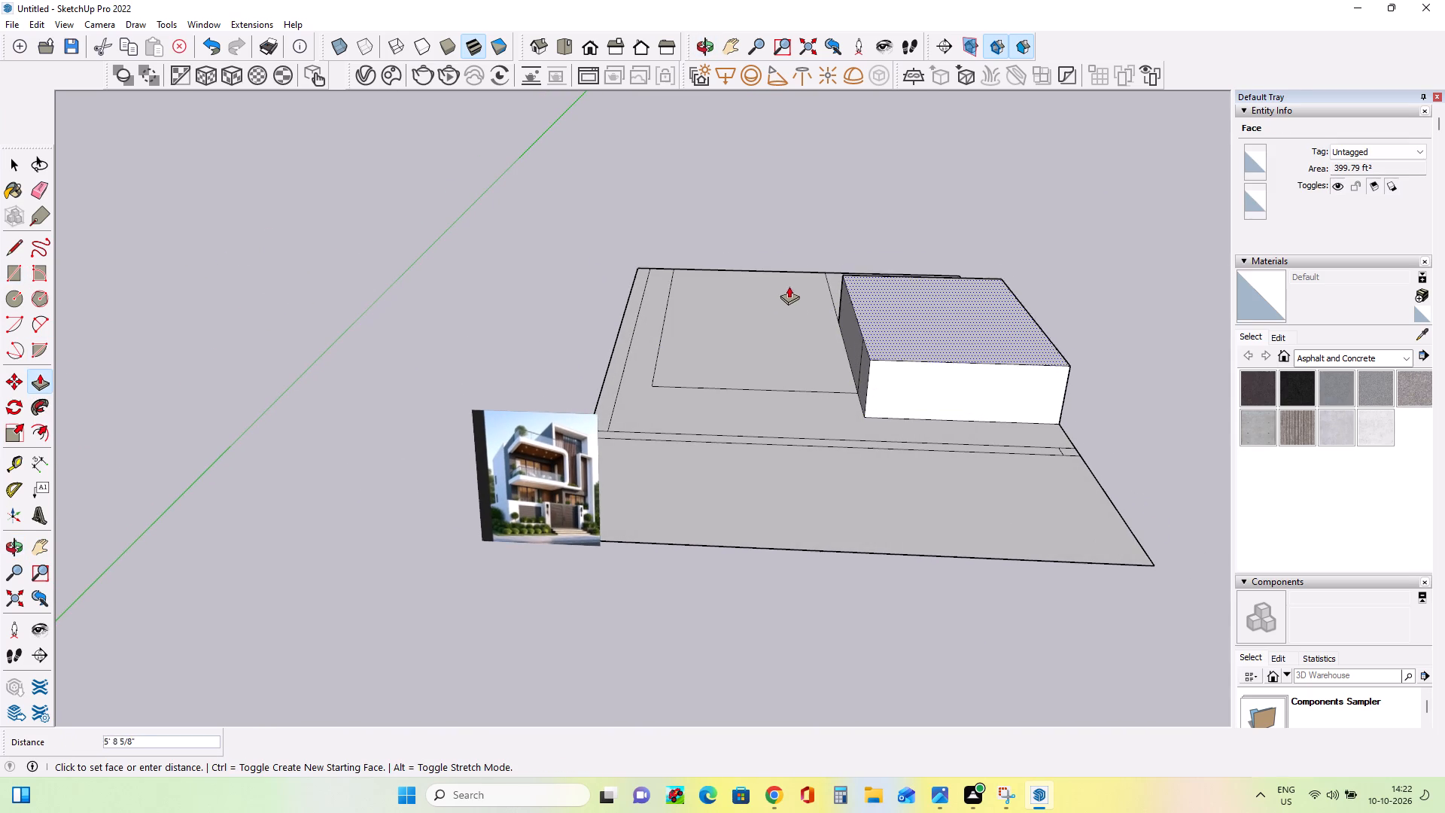
left_click(819, 214)
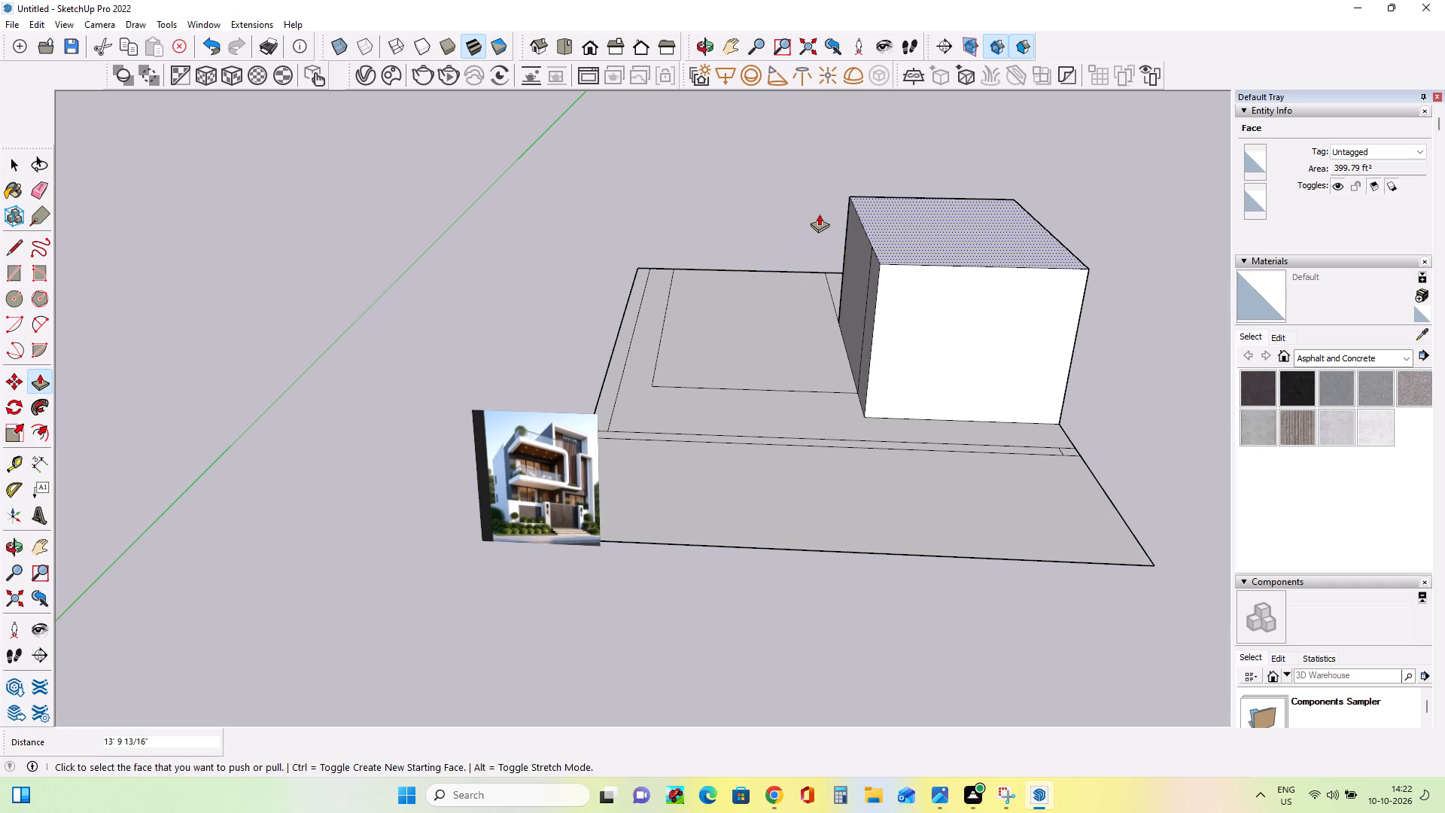
left_click(779, 338)
left_click(895, 248)
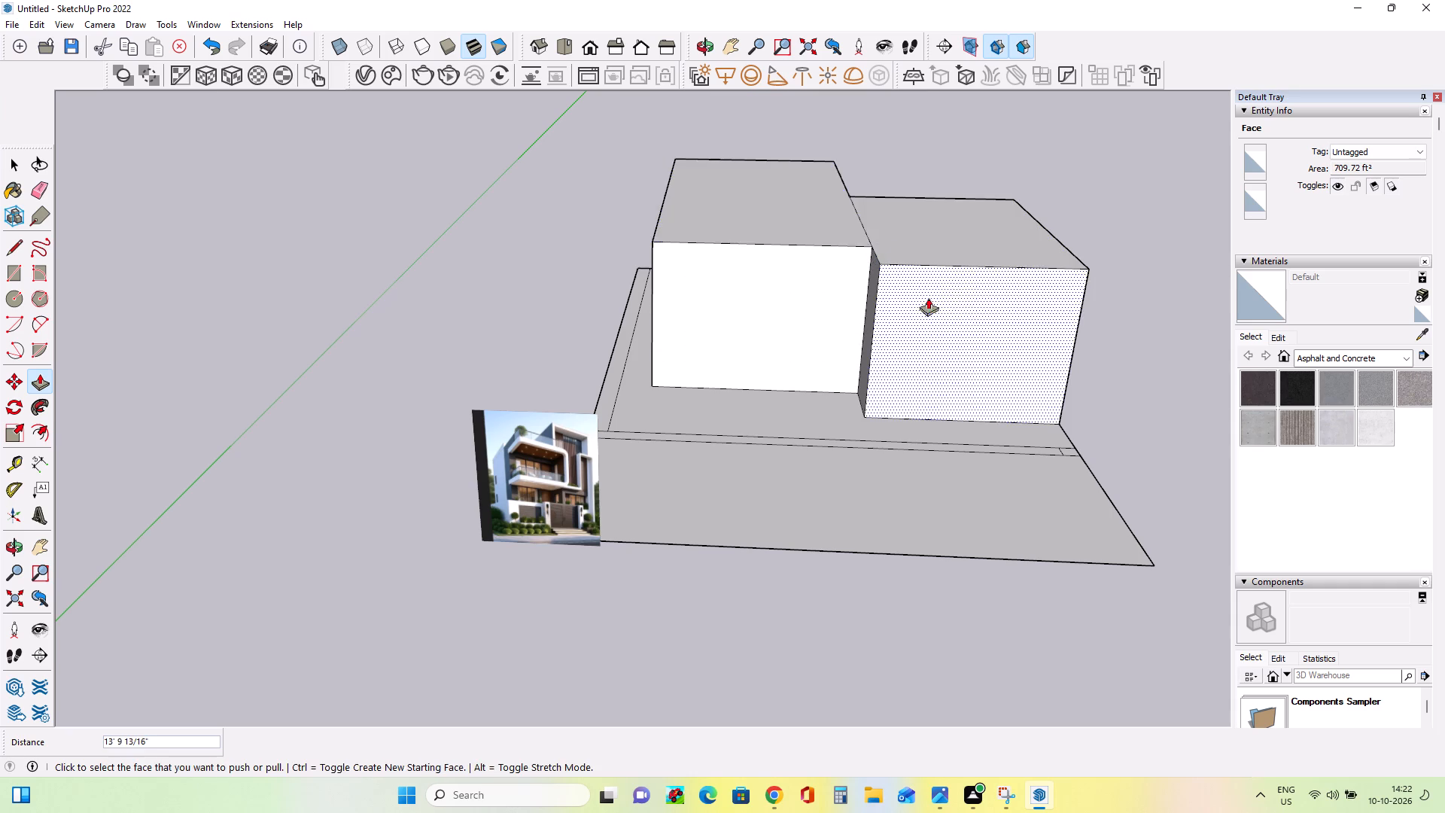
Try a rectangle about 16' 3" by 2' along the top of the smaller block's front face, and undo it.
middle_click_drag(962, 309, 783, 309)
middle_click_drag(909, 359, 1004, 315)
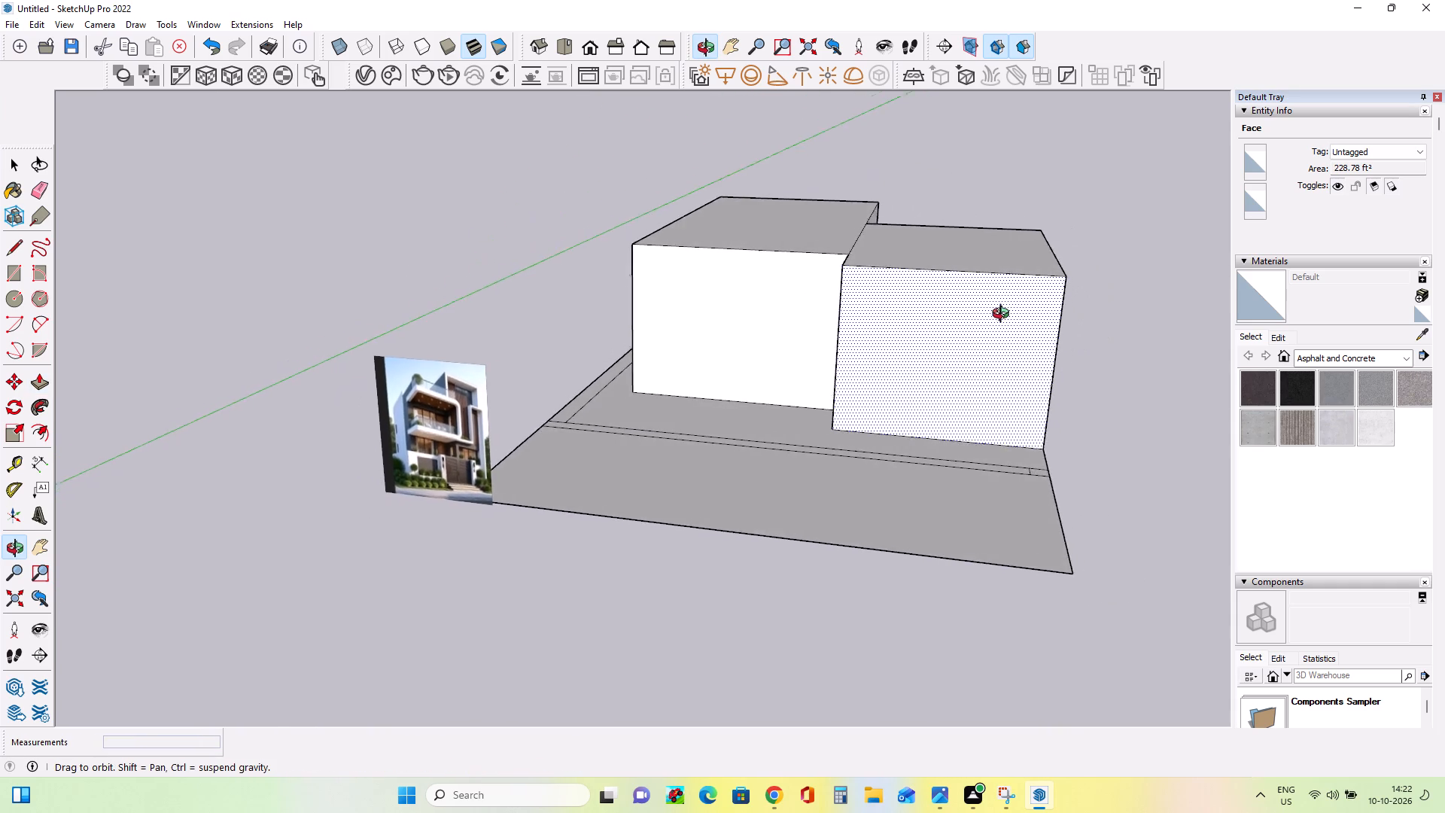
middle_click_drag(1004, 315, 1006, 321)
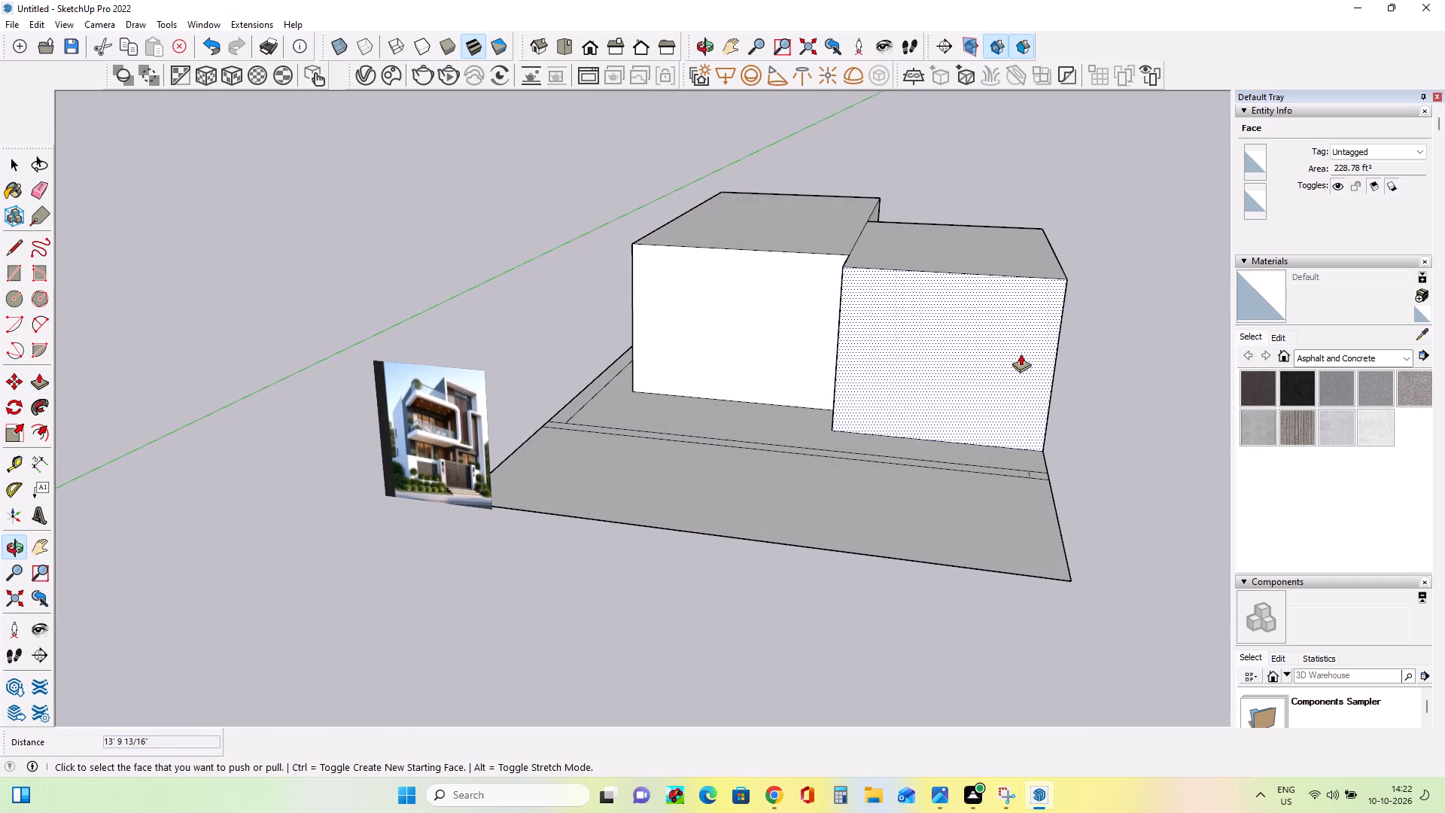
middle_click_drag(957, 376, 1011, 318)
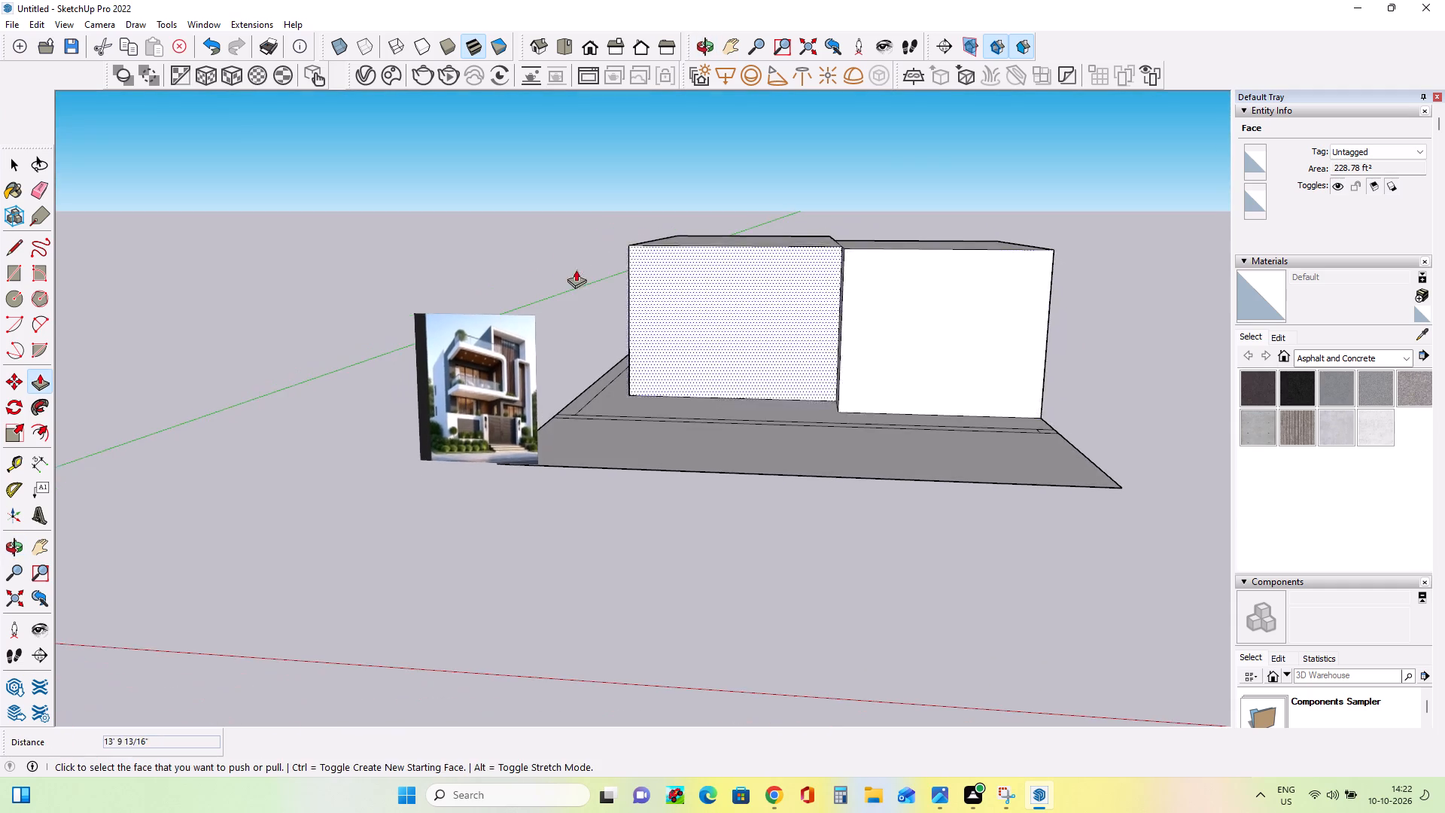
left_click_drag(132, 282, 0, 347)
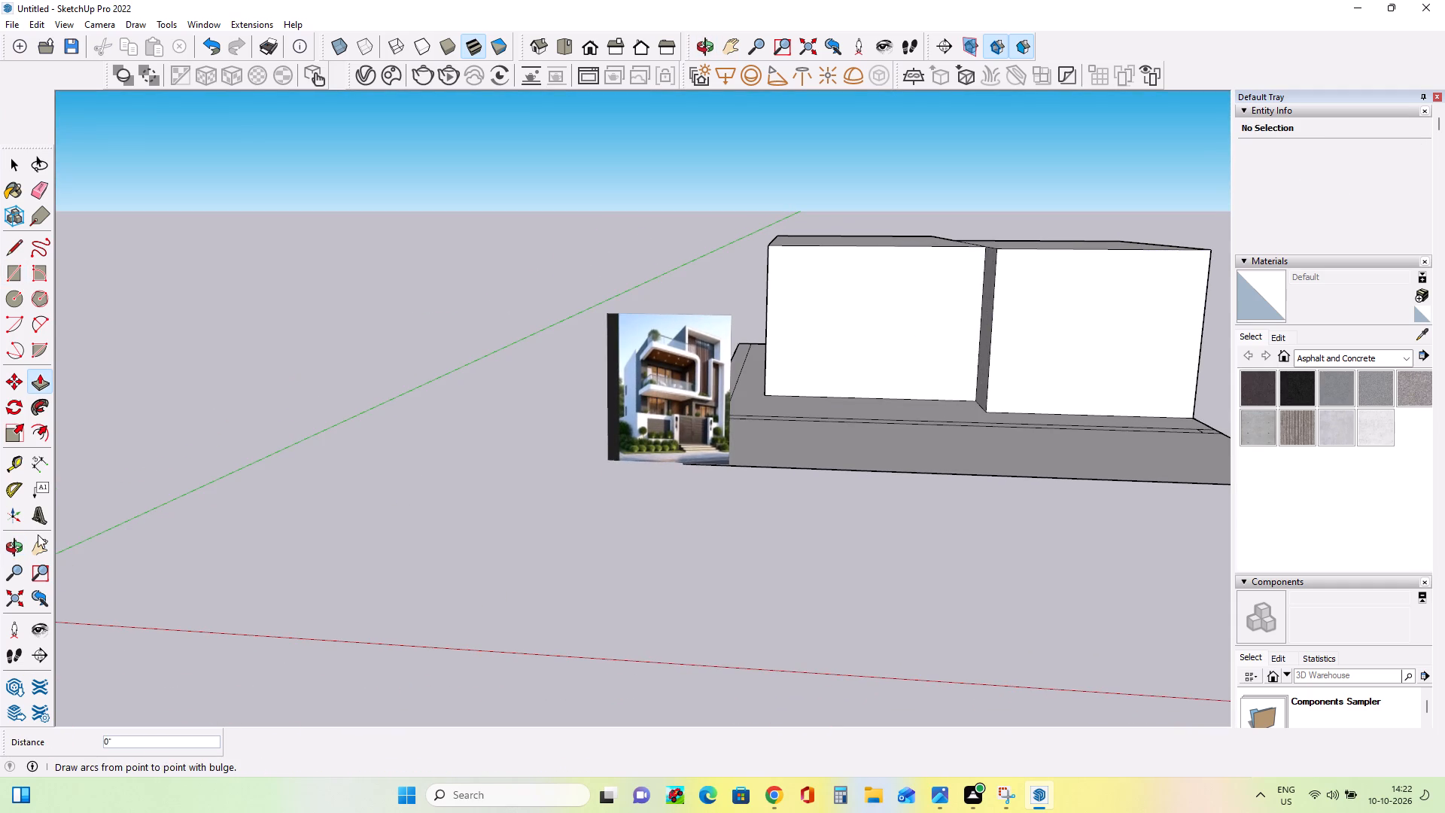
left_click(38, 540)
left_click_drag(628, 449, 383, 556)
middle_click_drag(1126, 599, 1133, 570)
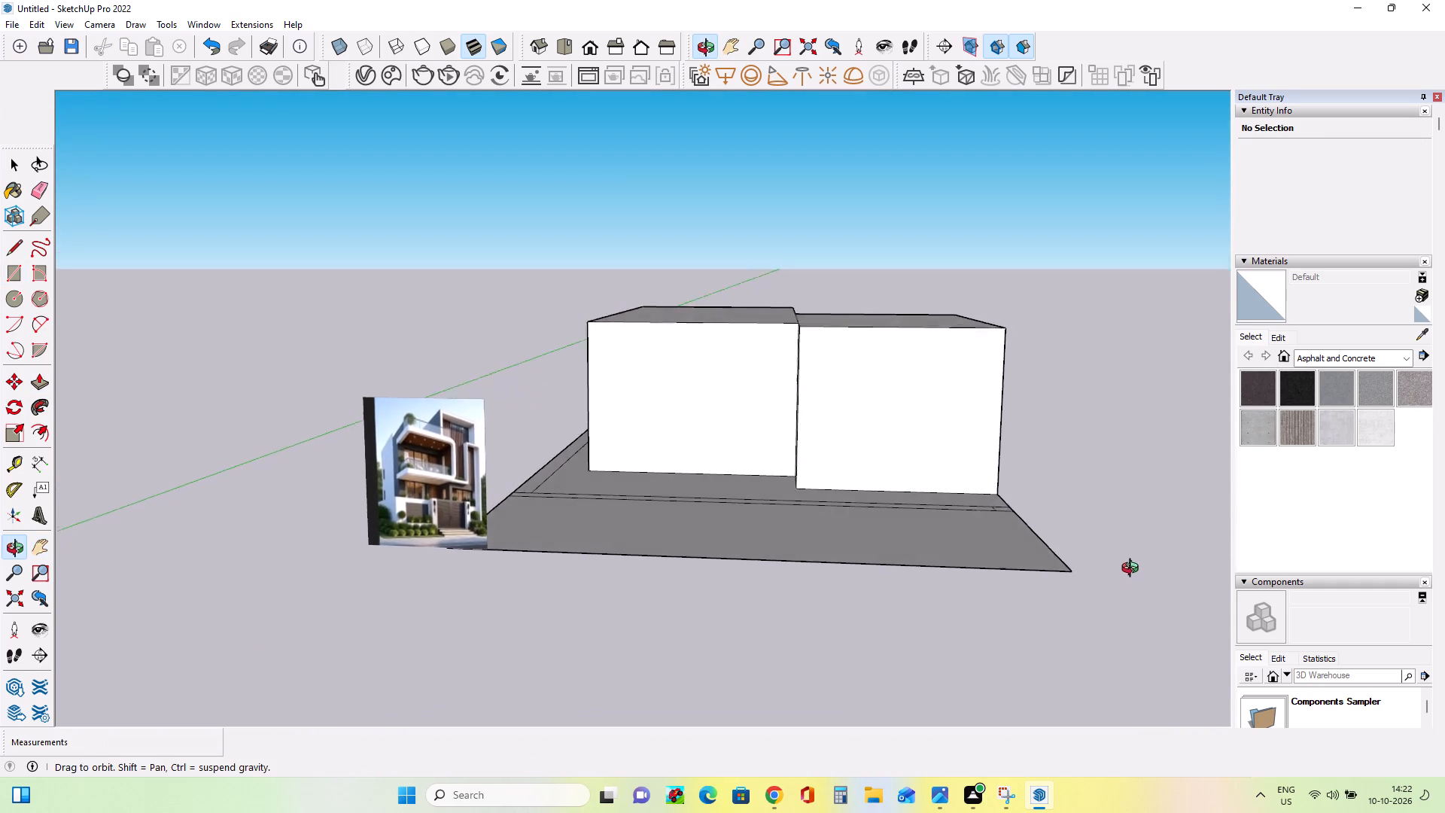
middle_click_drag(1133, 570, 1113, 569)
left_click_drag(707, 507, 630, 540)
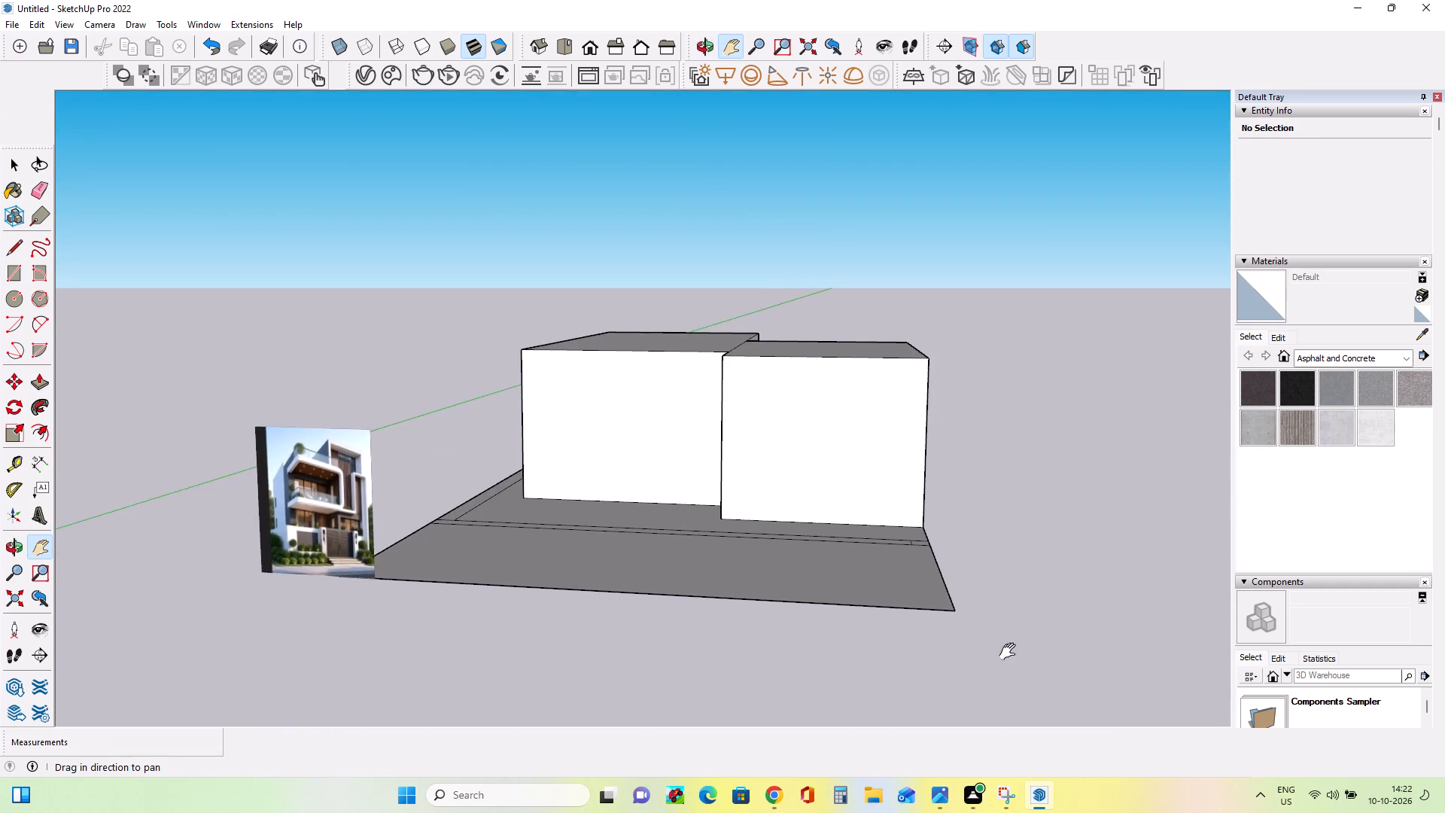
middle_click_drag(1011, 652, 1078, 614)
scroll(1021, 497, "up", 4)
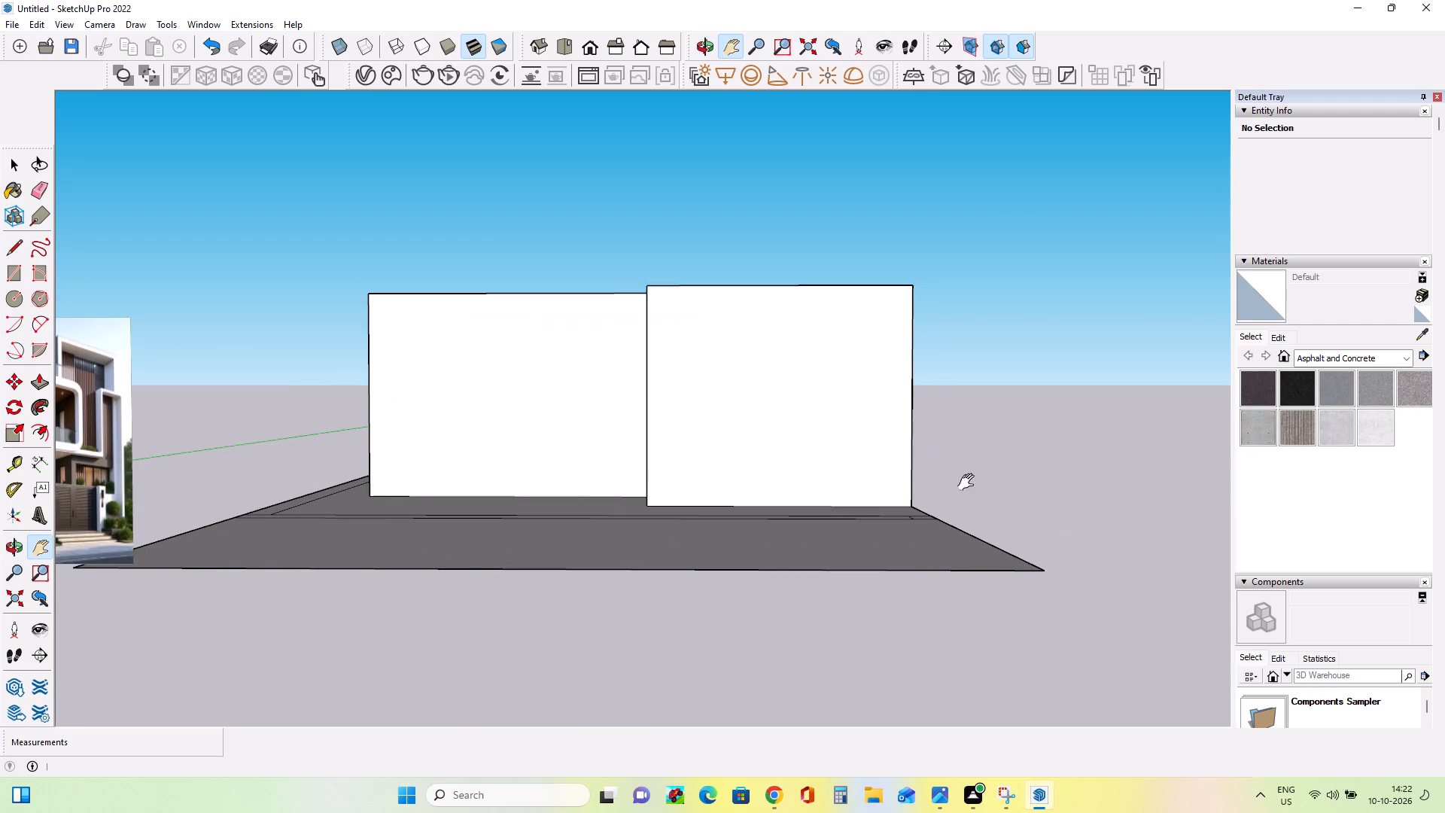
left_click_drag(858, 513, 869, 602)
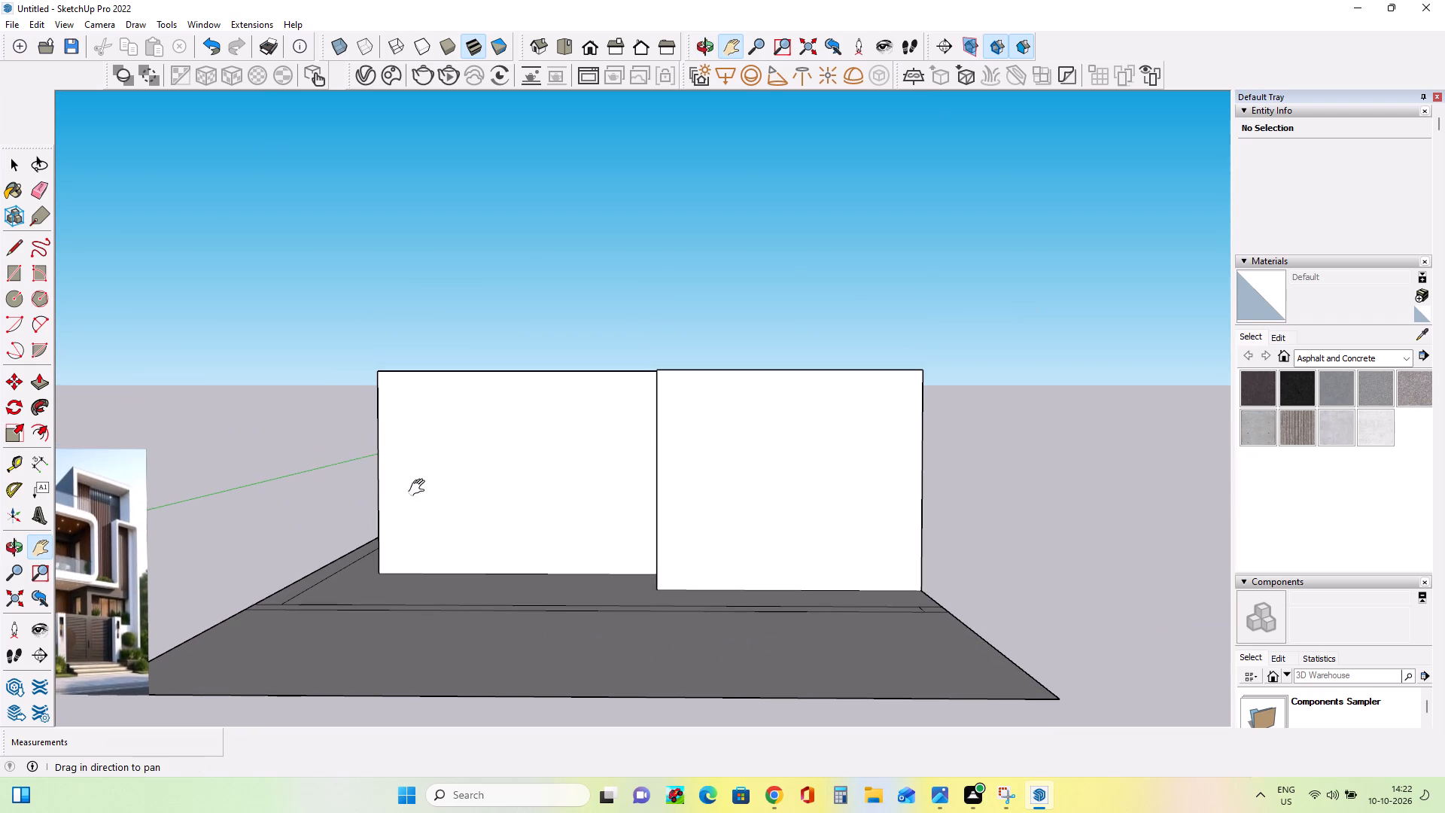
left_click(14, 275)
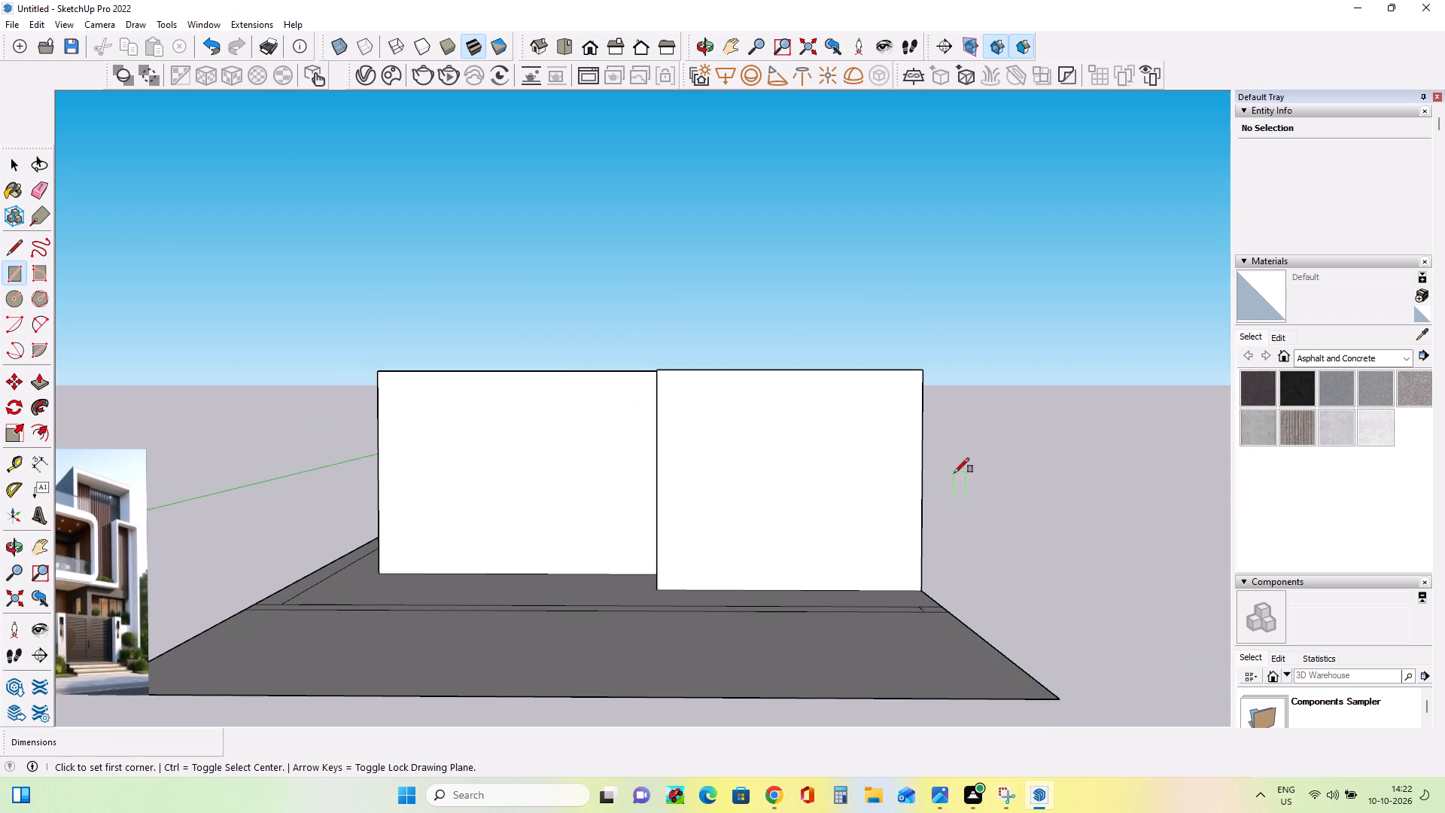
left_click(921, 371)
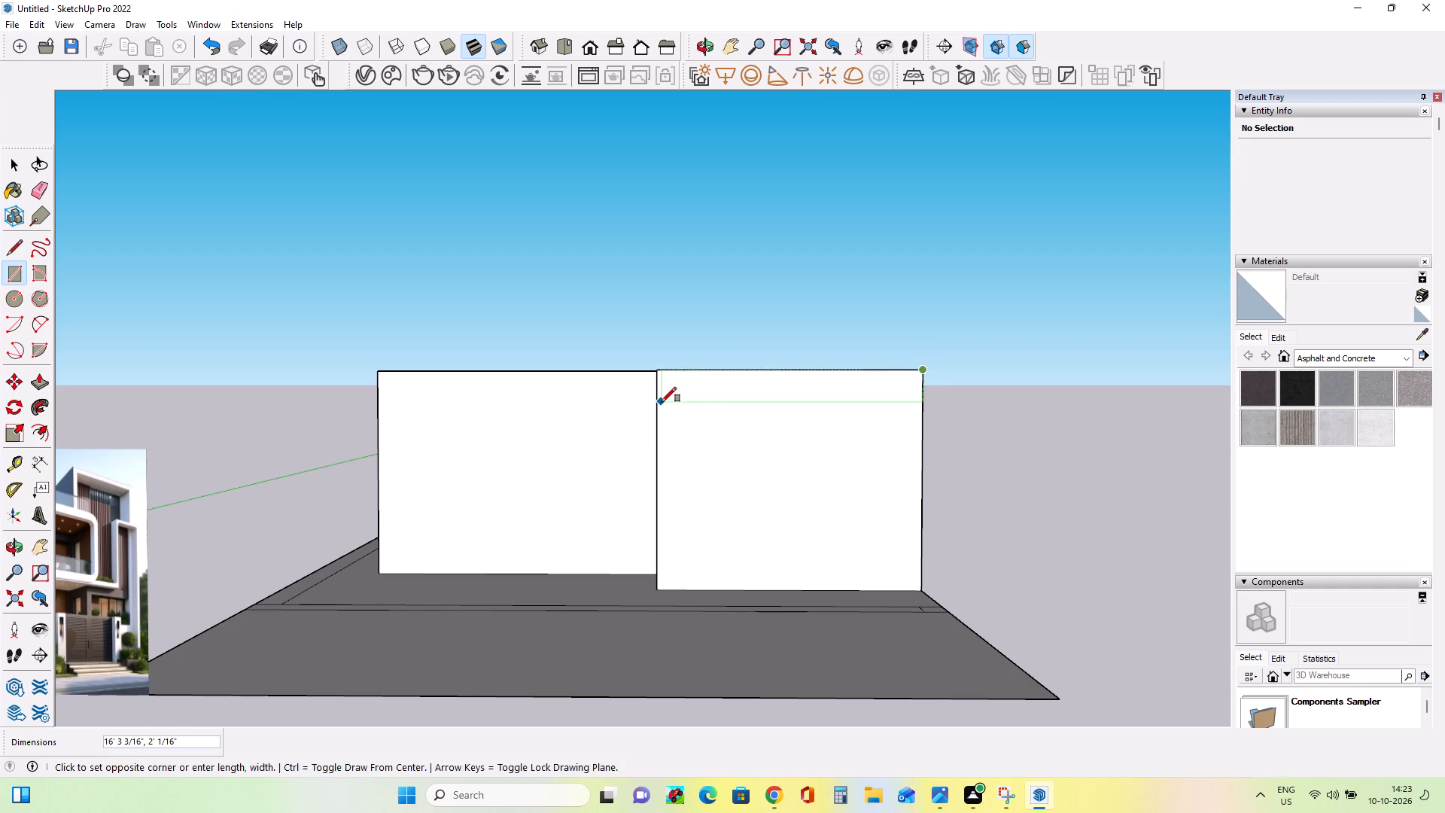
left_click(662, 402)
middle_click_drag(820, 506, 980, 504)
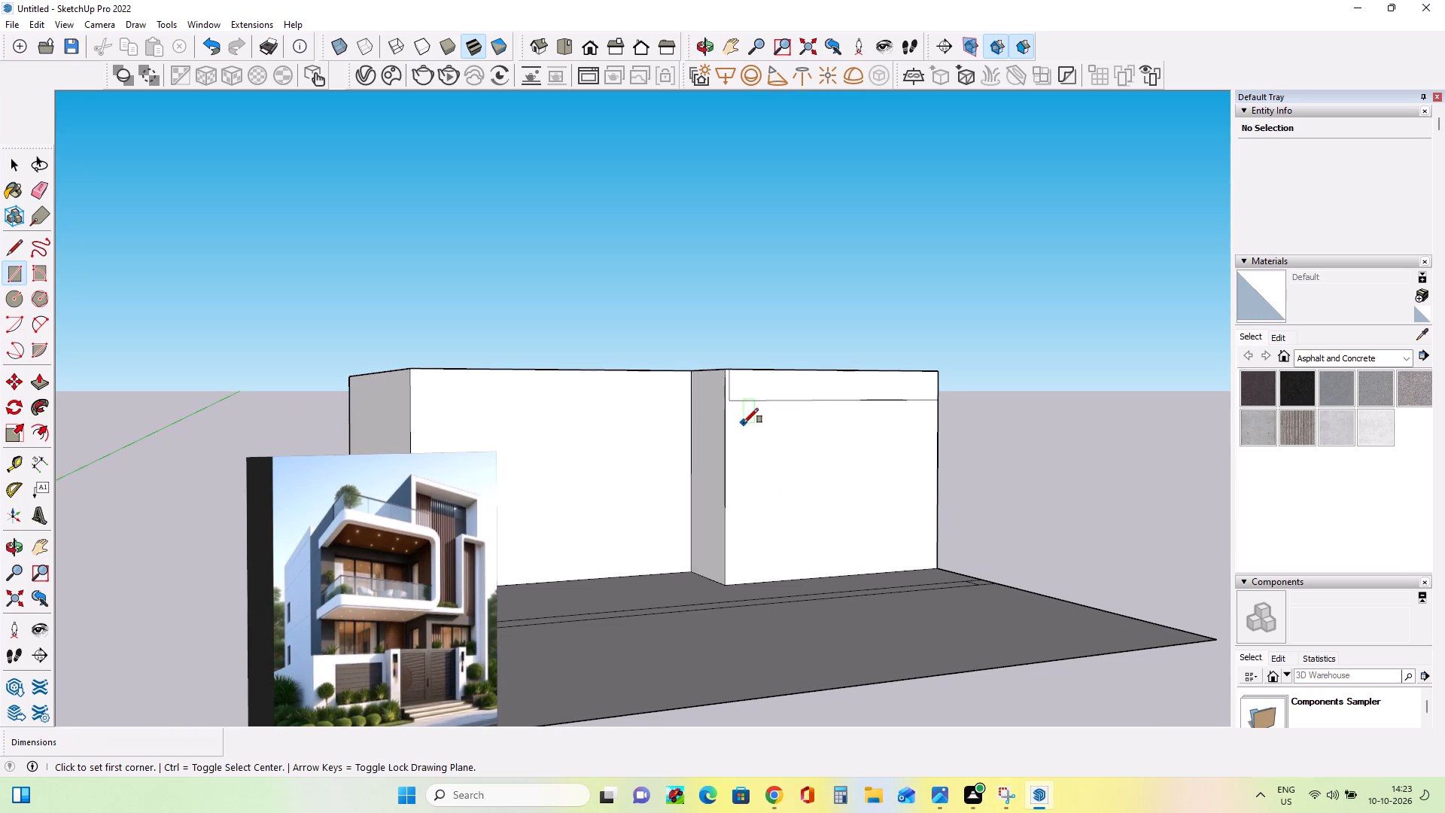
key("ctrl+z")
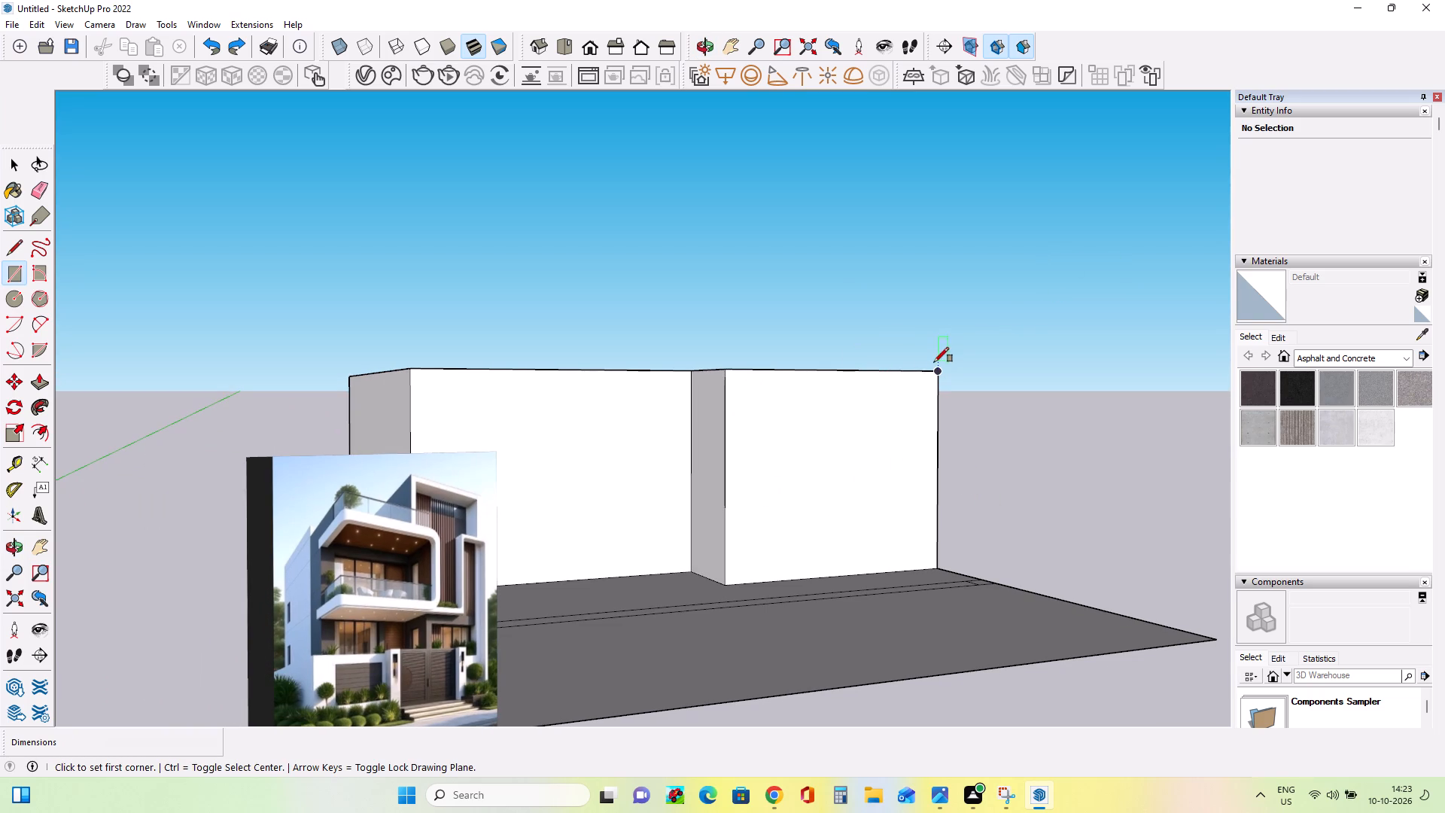
Draw a full-width top band about 16' 7" by 2' 3" and a narrow full-height corner strip on the smaller block's front face.
left_click(938, 373)
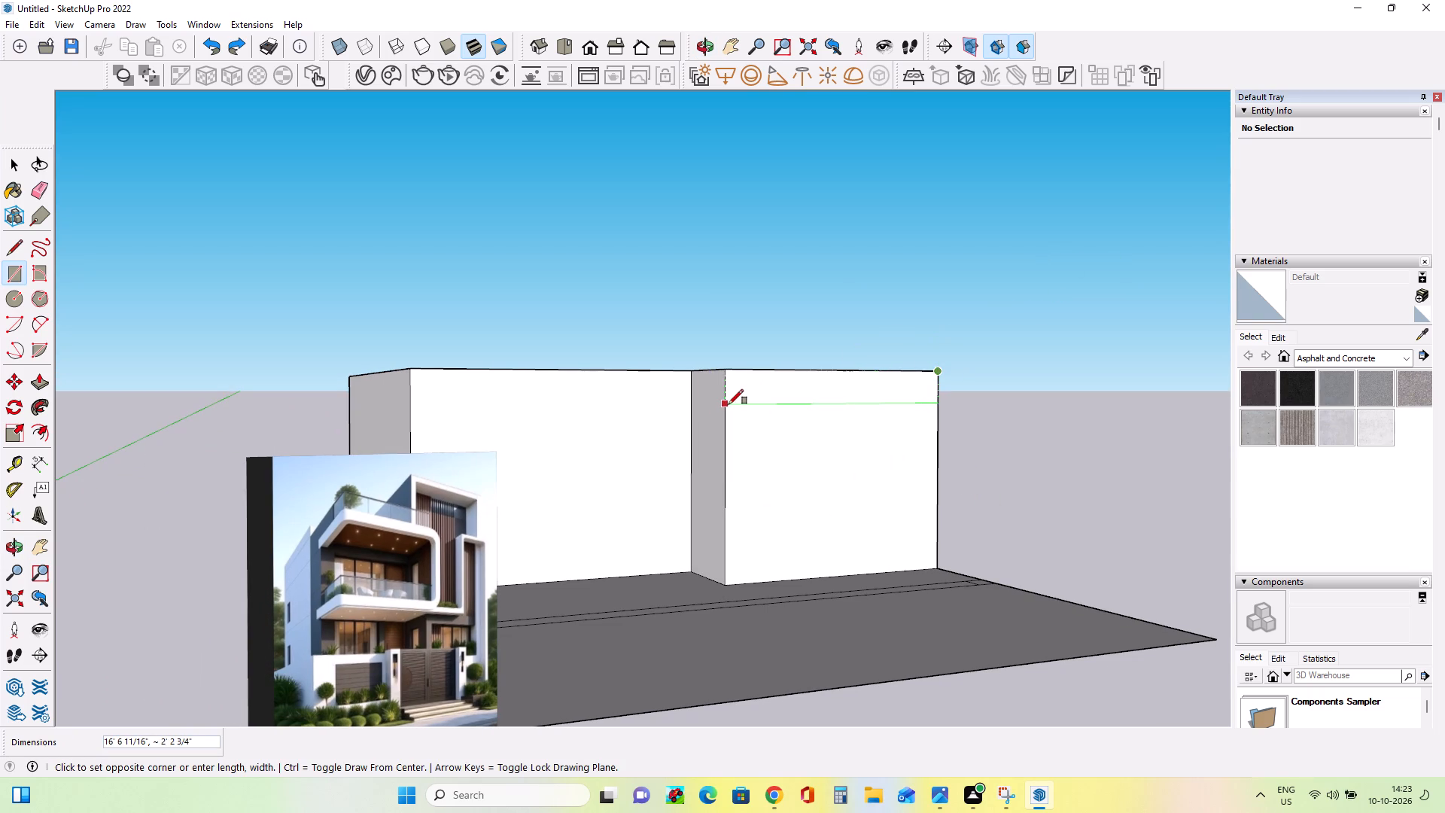
left_click(729, 404)
middle_click_drag(732, 406, 768, 420)
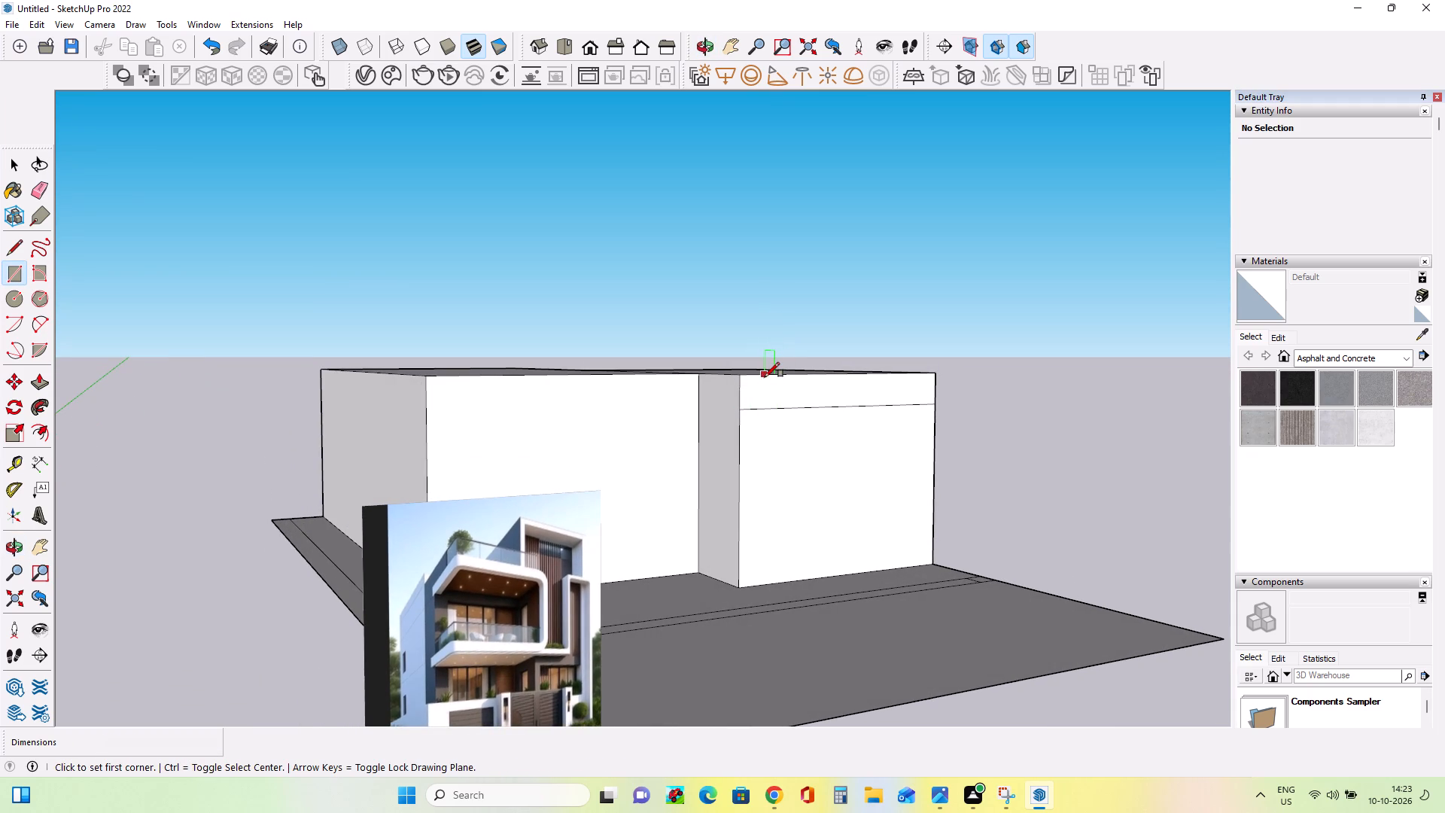
left_click(762, 379)
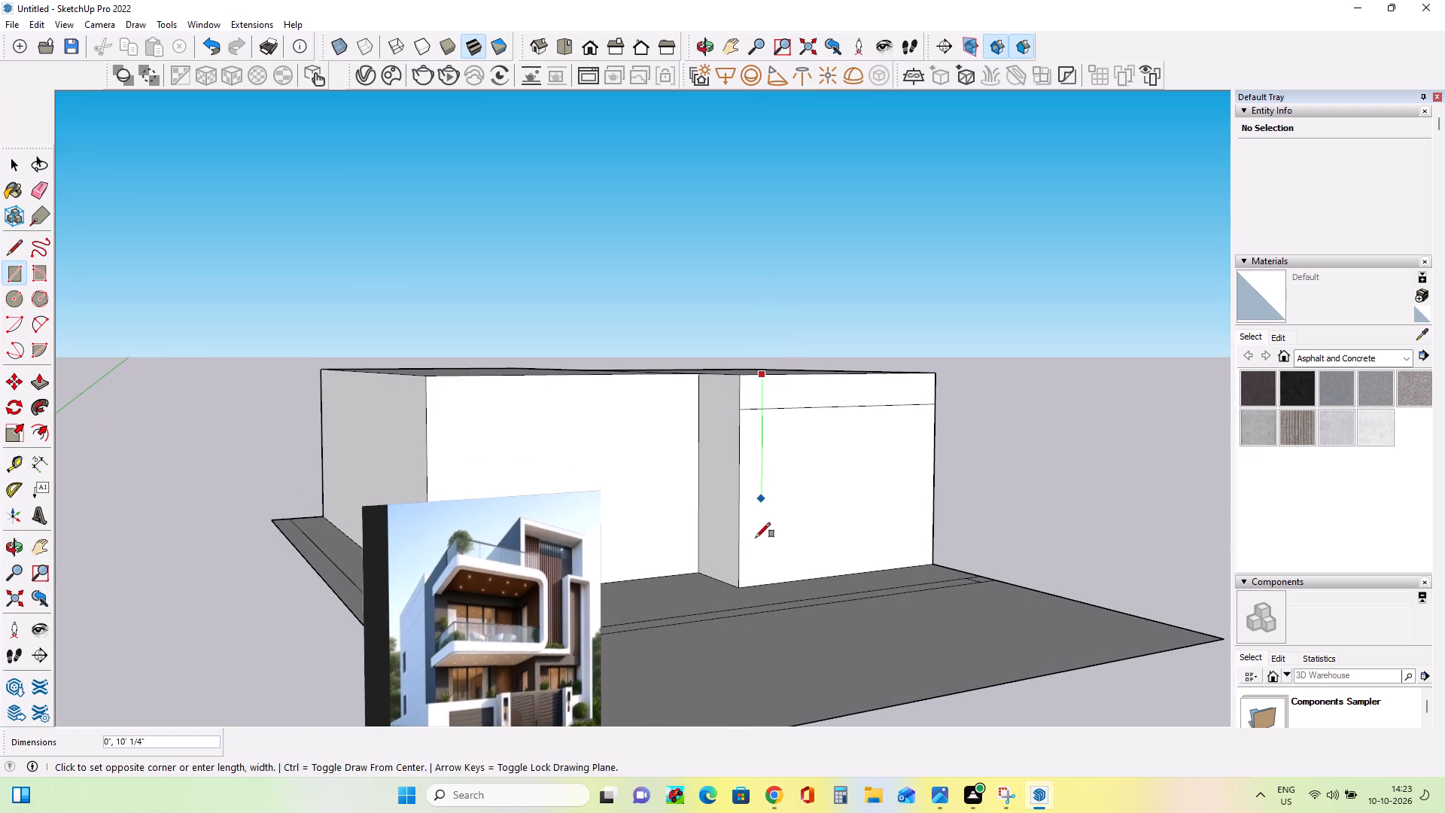
left_click(745, 587)
On the smaller block's projecting side face, draw a corner strip about 13' 10" by 1' 7" and a top band about 5' 3" by 2' 3".
middle_click_drag(718, 541, 744, 543)
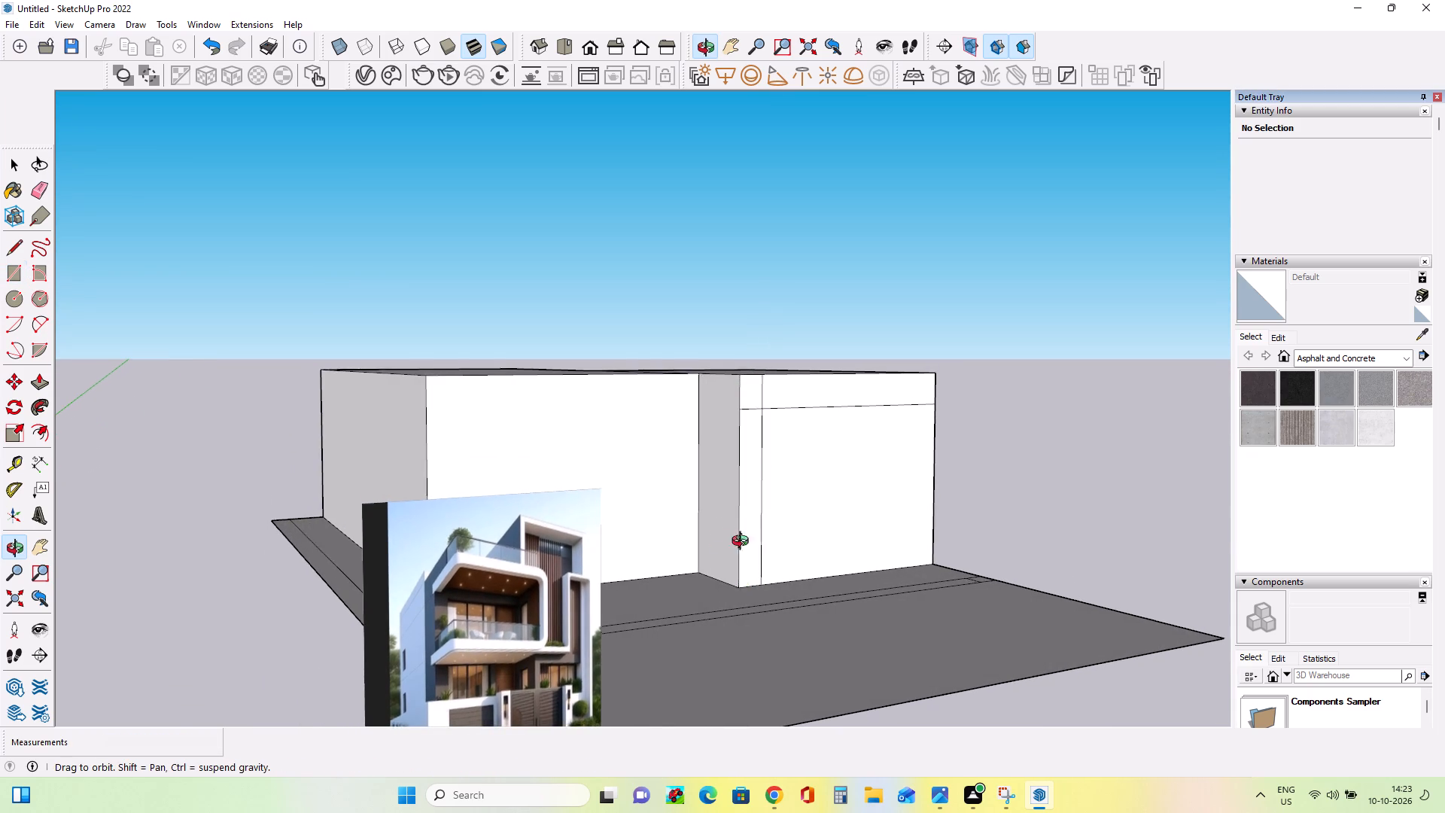
middle_click_drag(744, 543, 825, 547)
middle_click_drag(739, 471, 815, 518)
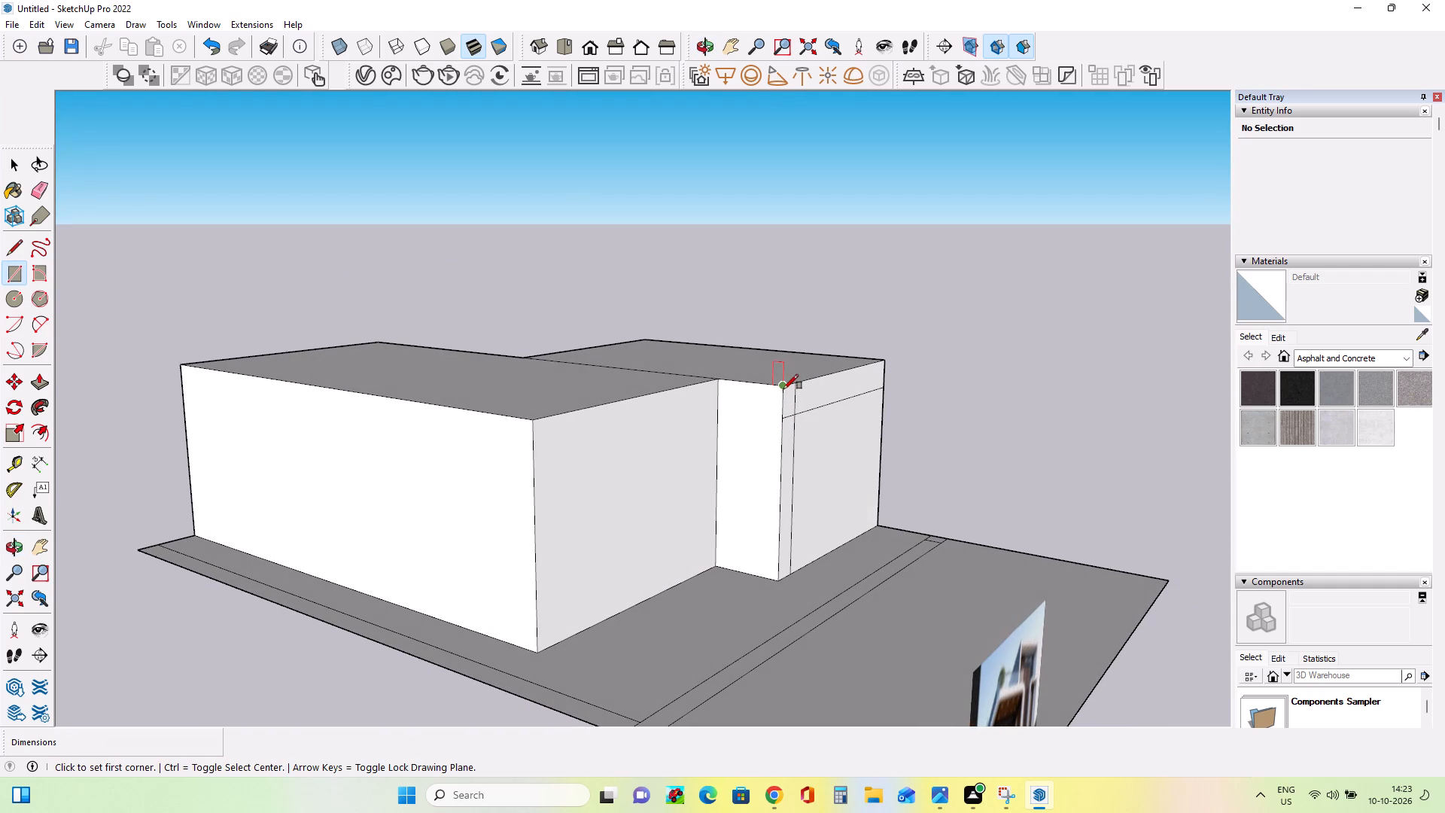
left_click(783, 389)
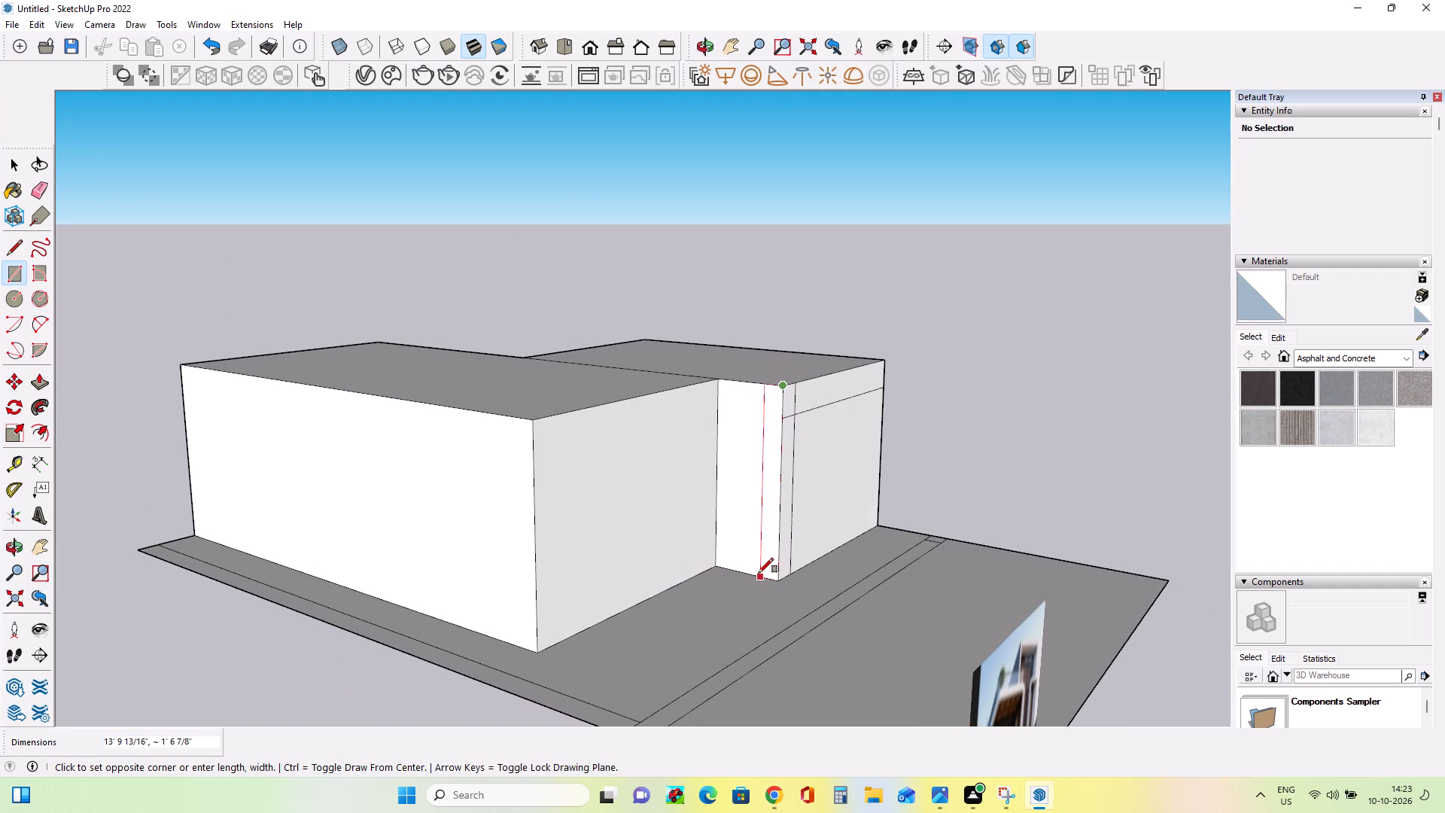
left_click(759, 573)
middle_click_drag(802, 513, 740, 522)
middle_click_drag(740, 522, 777, 509)
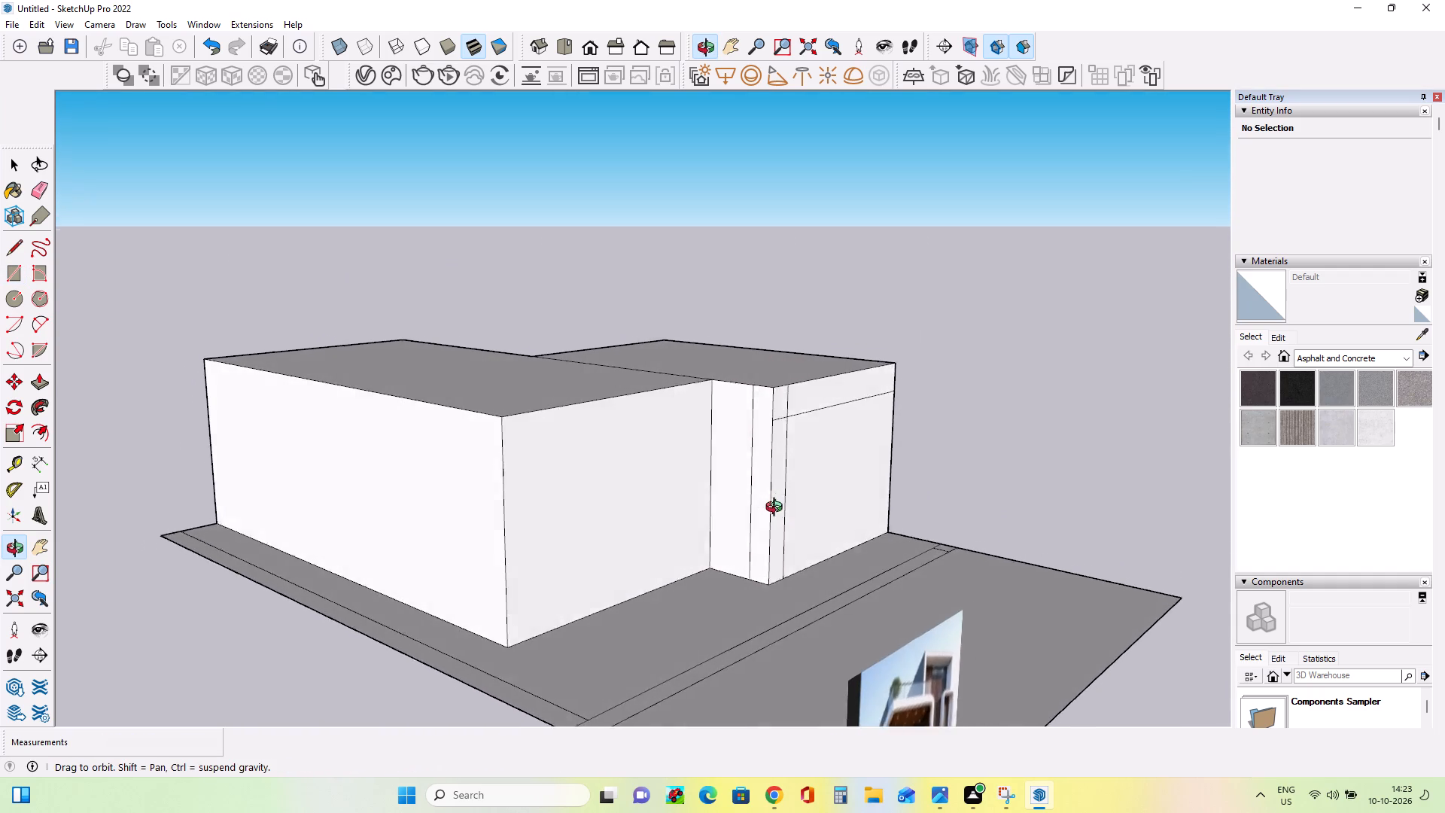
middle_click_drag(777, 509, 789, 508)
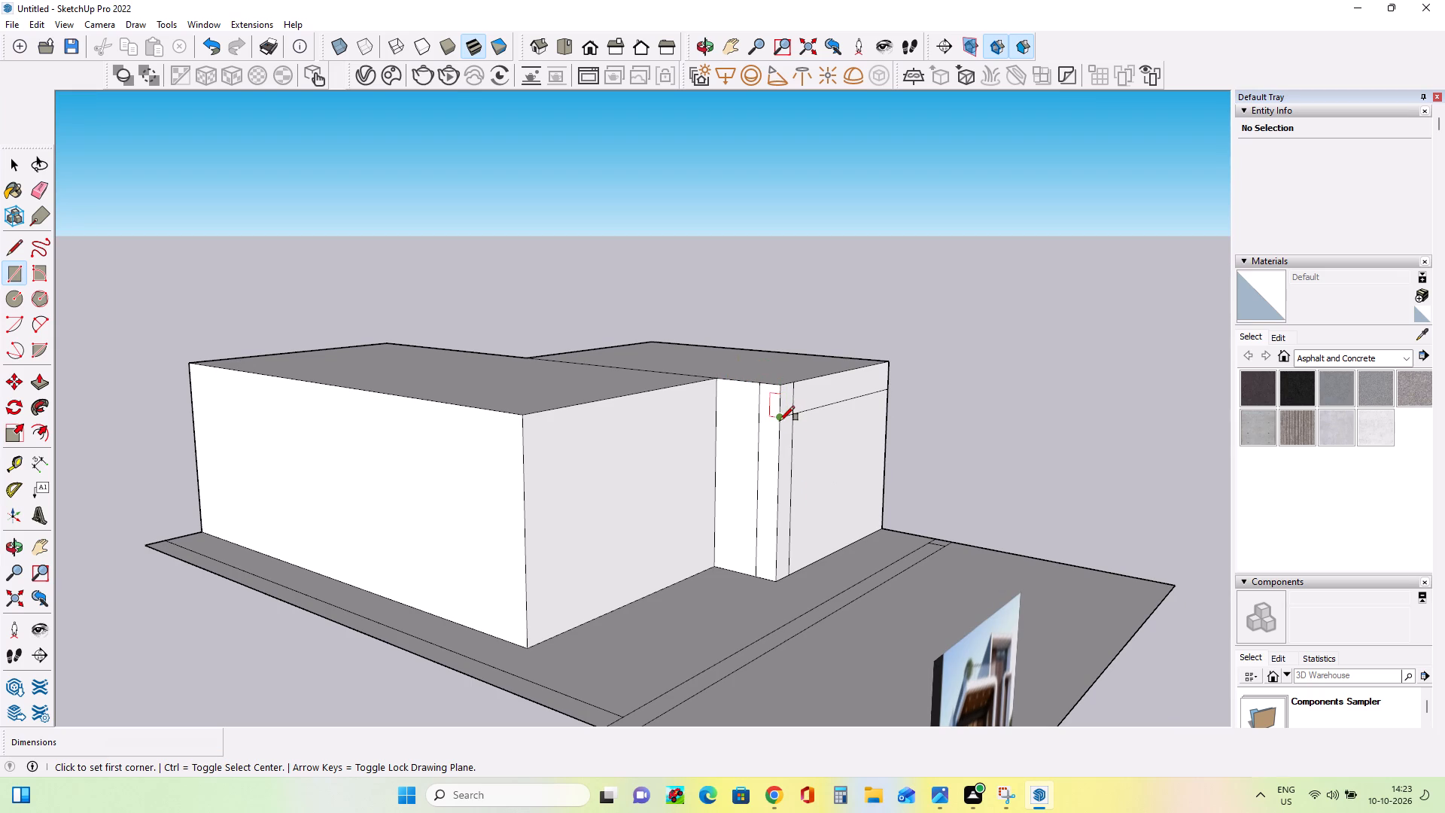
left_click(780, 421)
left_click(715, 379)
Draw a narrow vertical strip below the side face's top band, against the larger block, down to the ground.
middle_click_drag(741, 482, 788, 467)
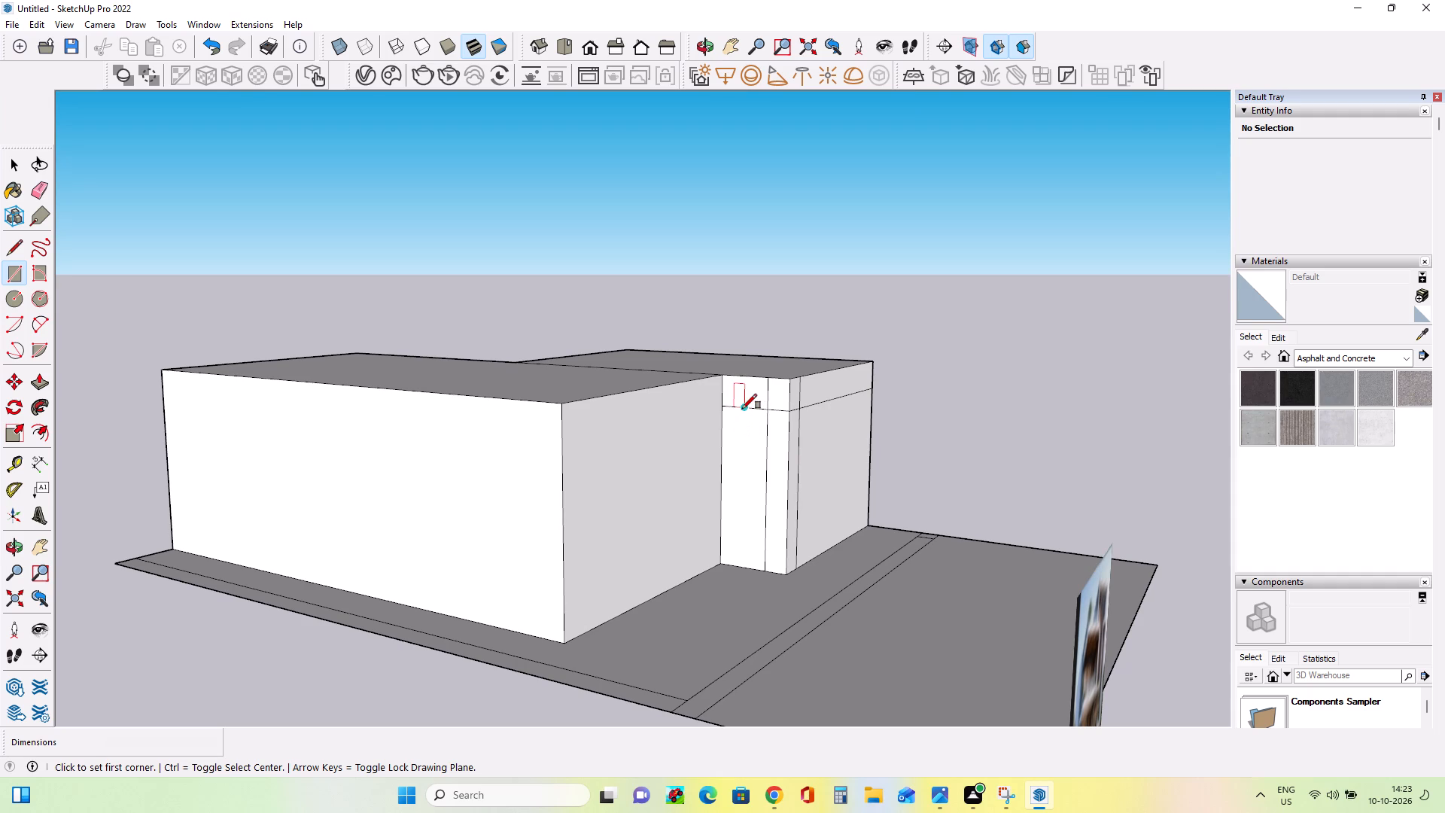
scroll(738, 416, "up", 6)
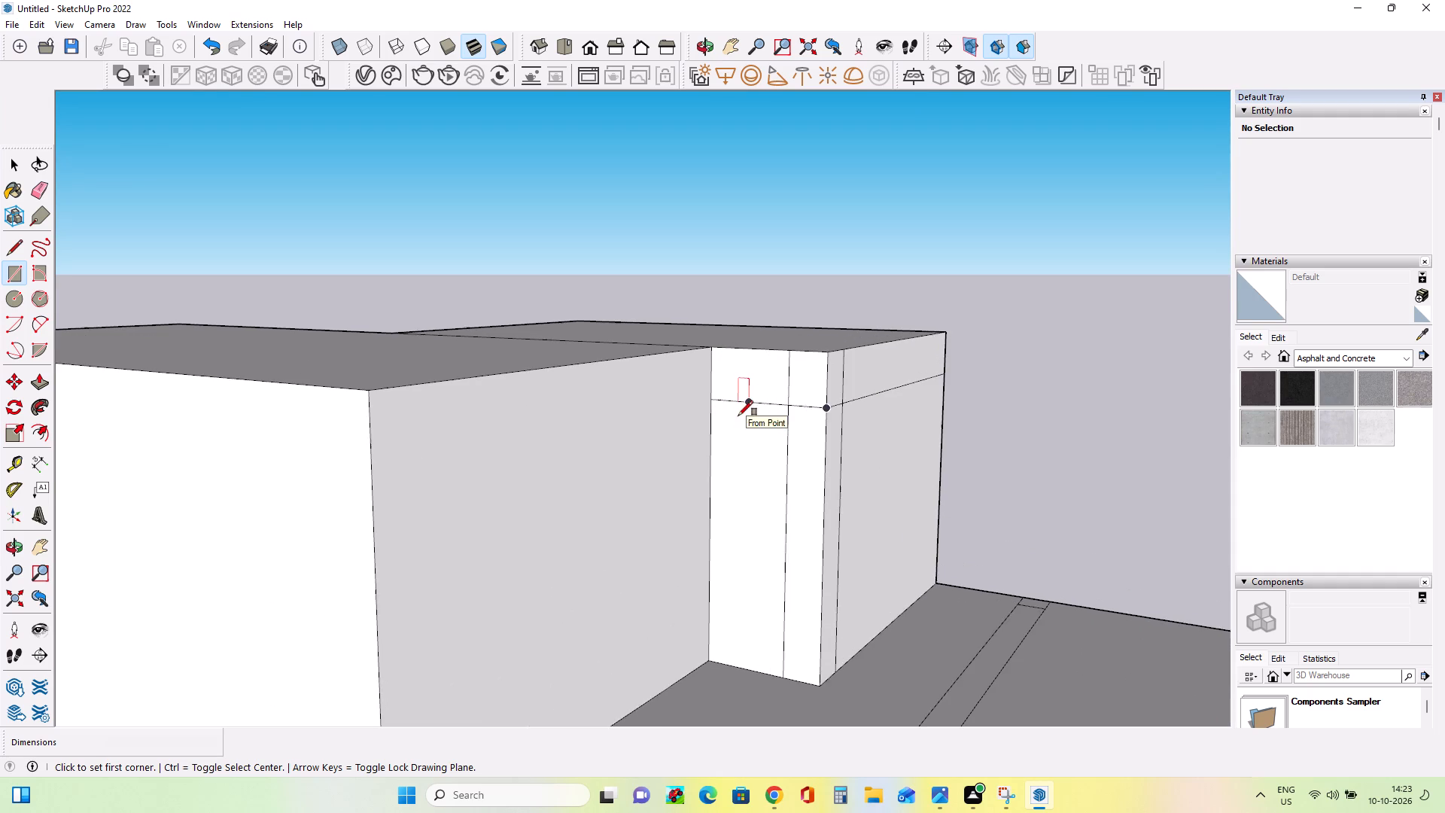
left_click(732, 400)
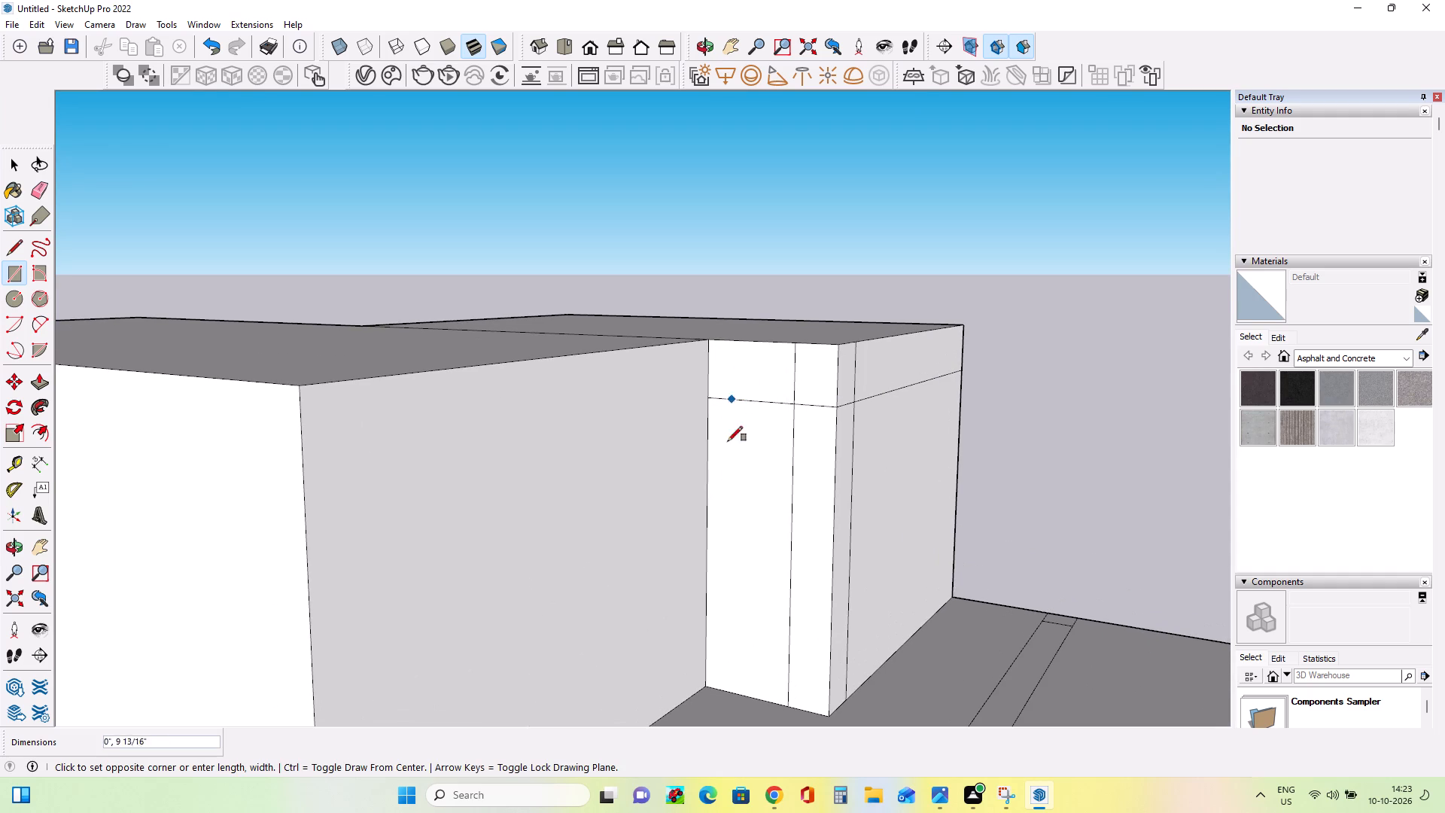
left_click(710, 686)
Push the large front panel beneath the smaller block's top band inward about 8' 4", leaving the corner column and roof band.
middle_click_drag(838, 578, 862, 572)
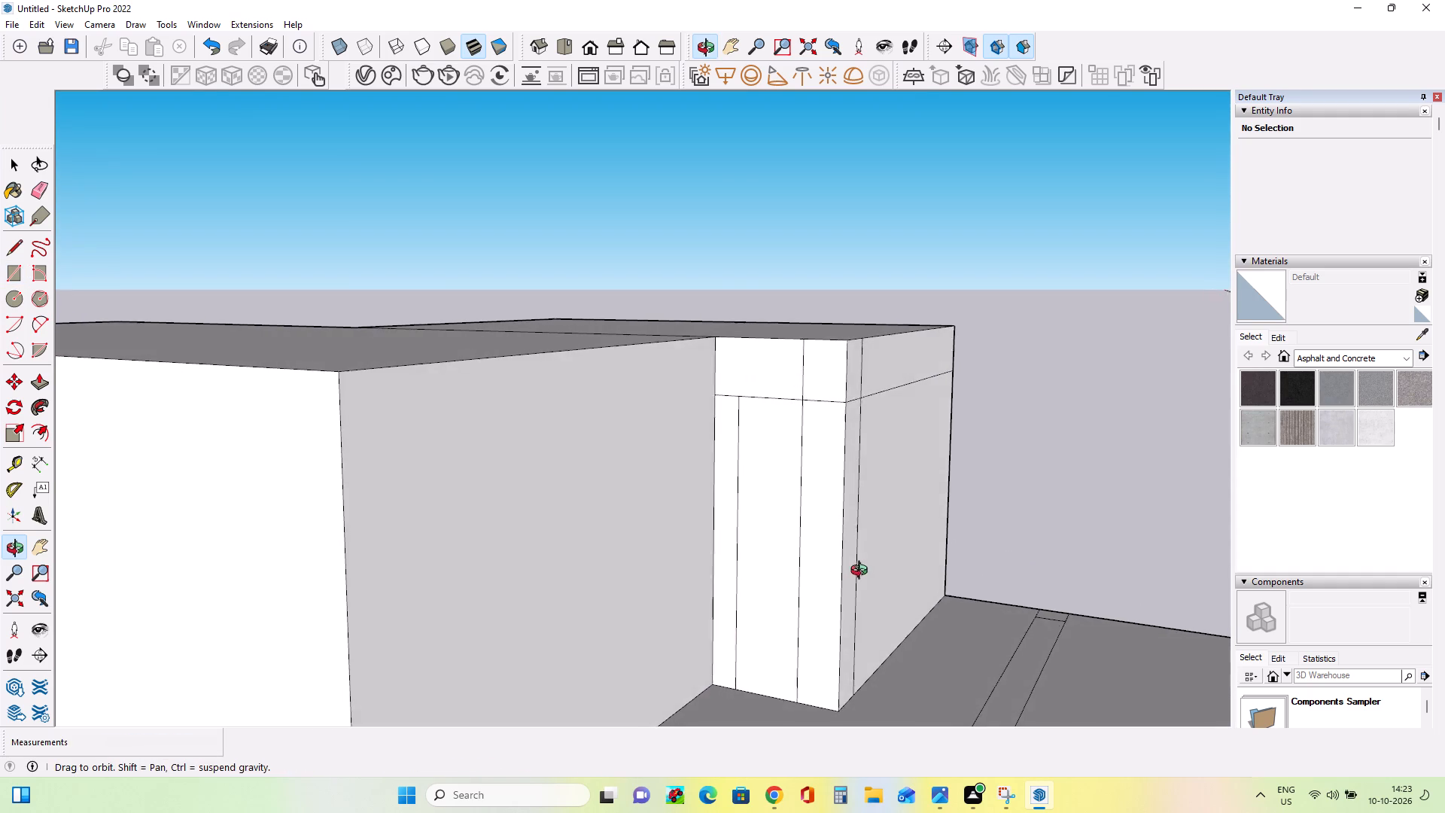
middle_click_drag(862, 572, 863, 571)
middle_click_drag(863, 552, 853, 511)
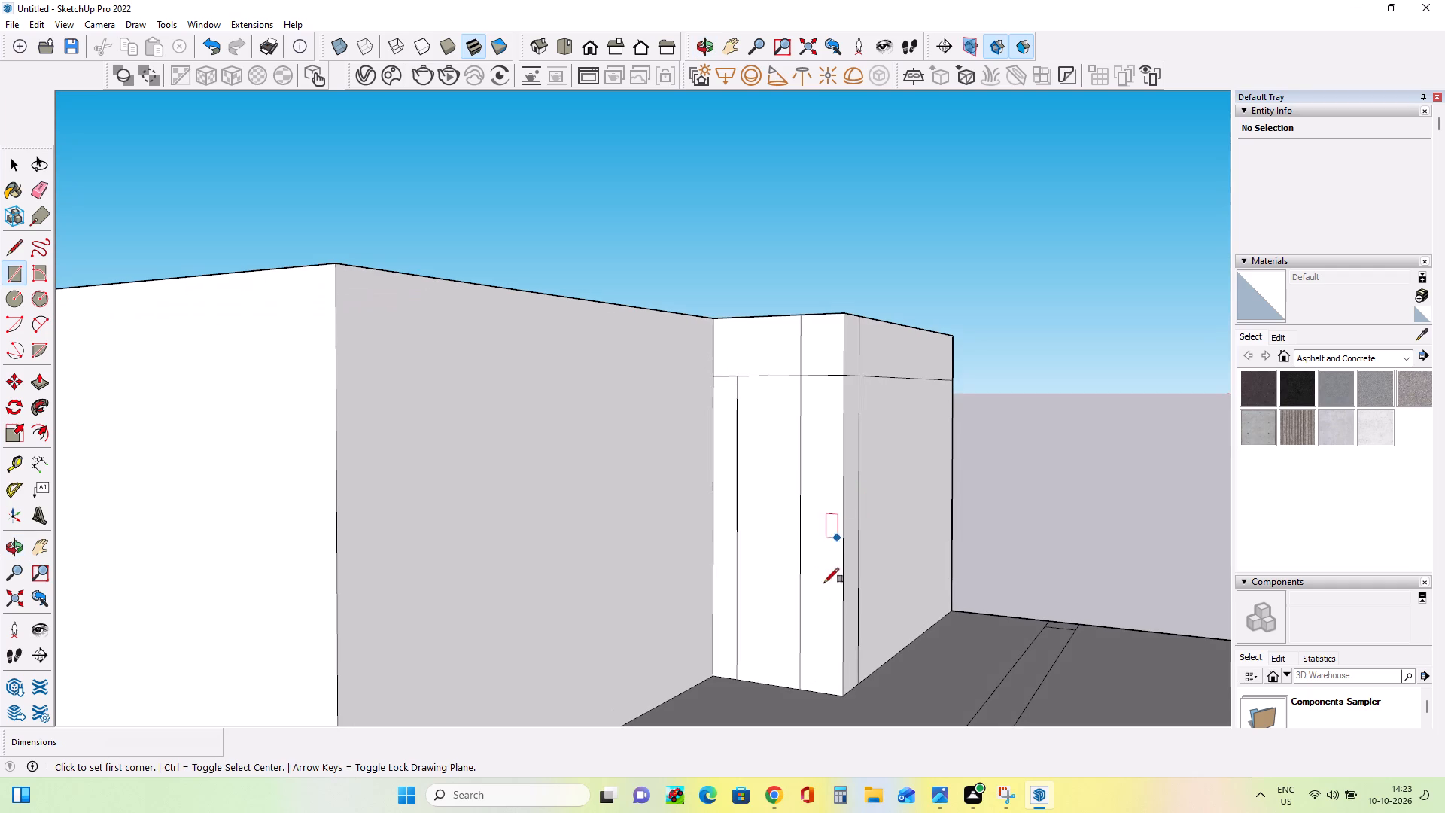
middle_click_drag(884, 562, 659, 540)
middle_click_drag(853, 502, 706, 540)
middle_click_drag(705, 532, 674, 533)
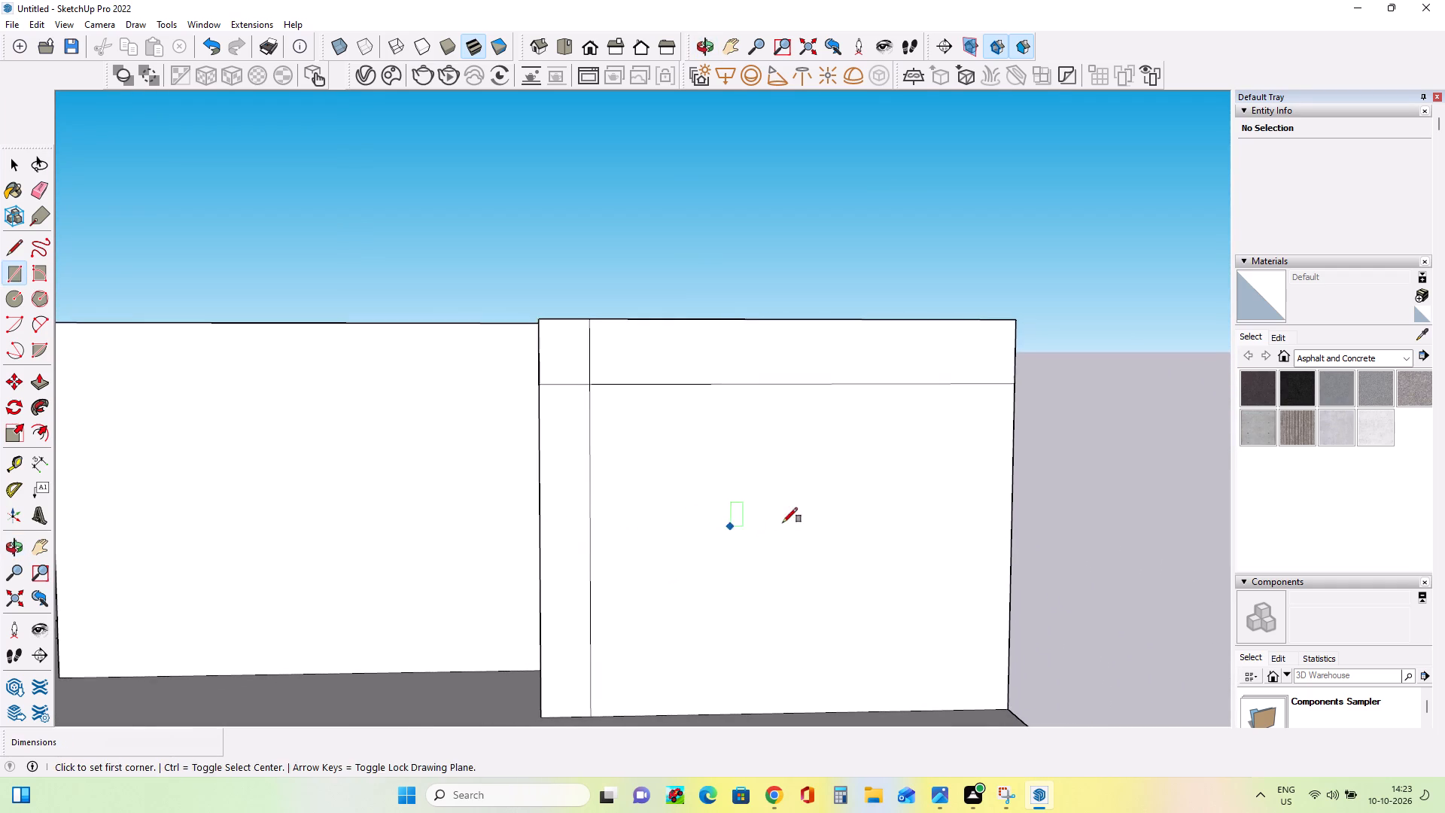
middle_click_drag(792, 522, 963, 508)
scroll(1041, 510, "down", 2)
middle_click_drag(1031, 544, 932, 566)
scroll(932, 566, "down", 1)
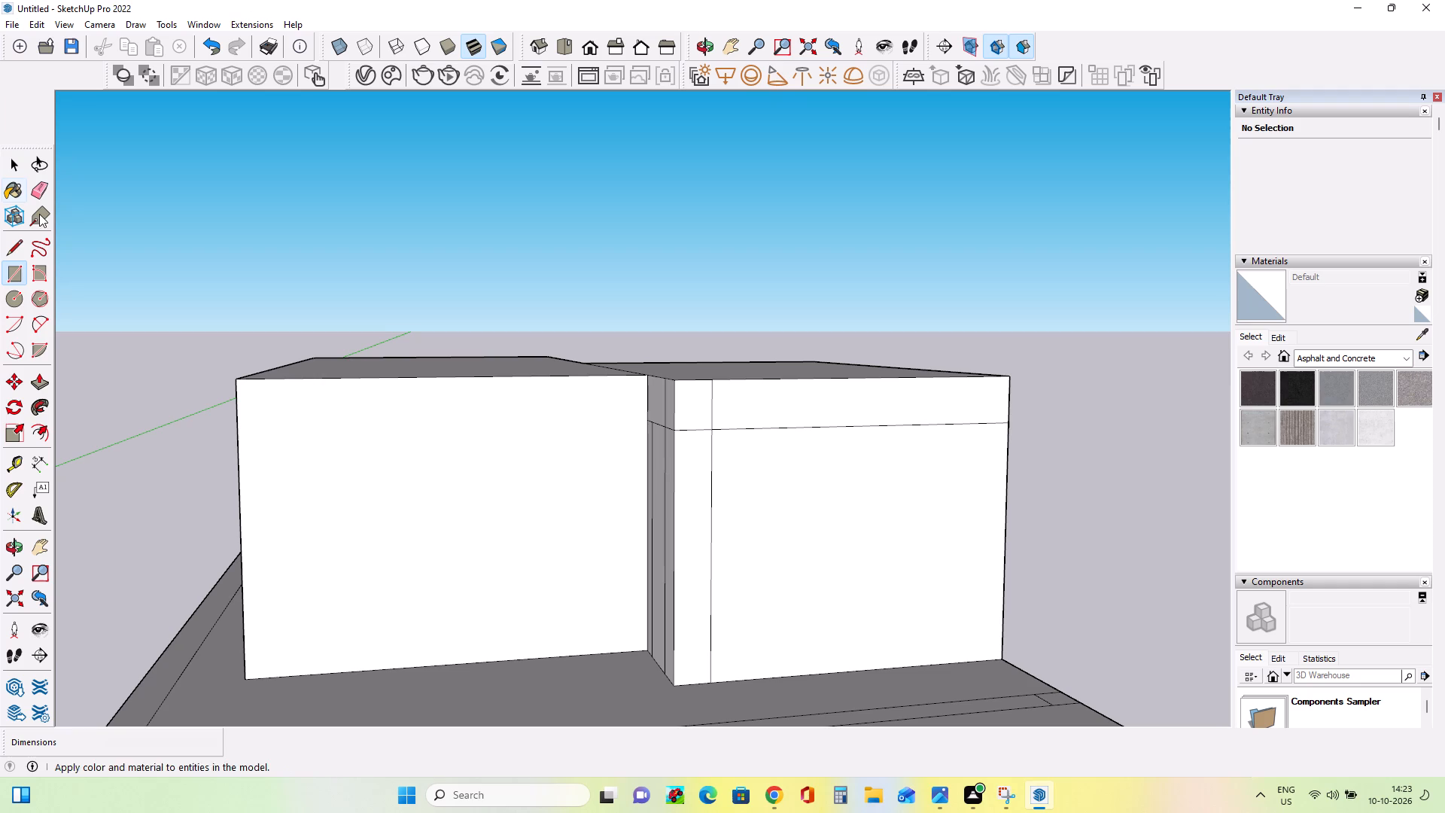
left_click(41, 385)
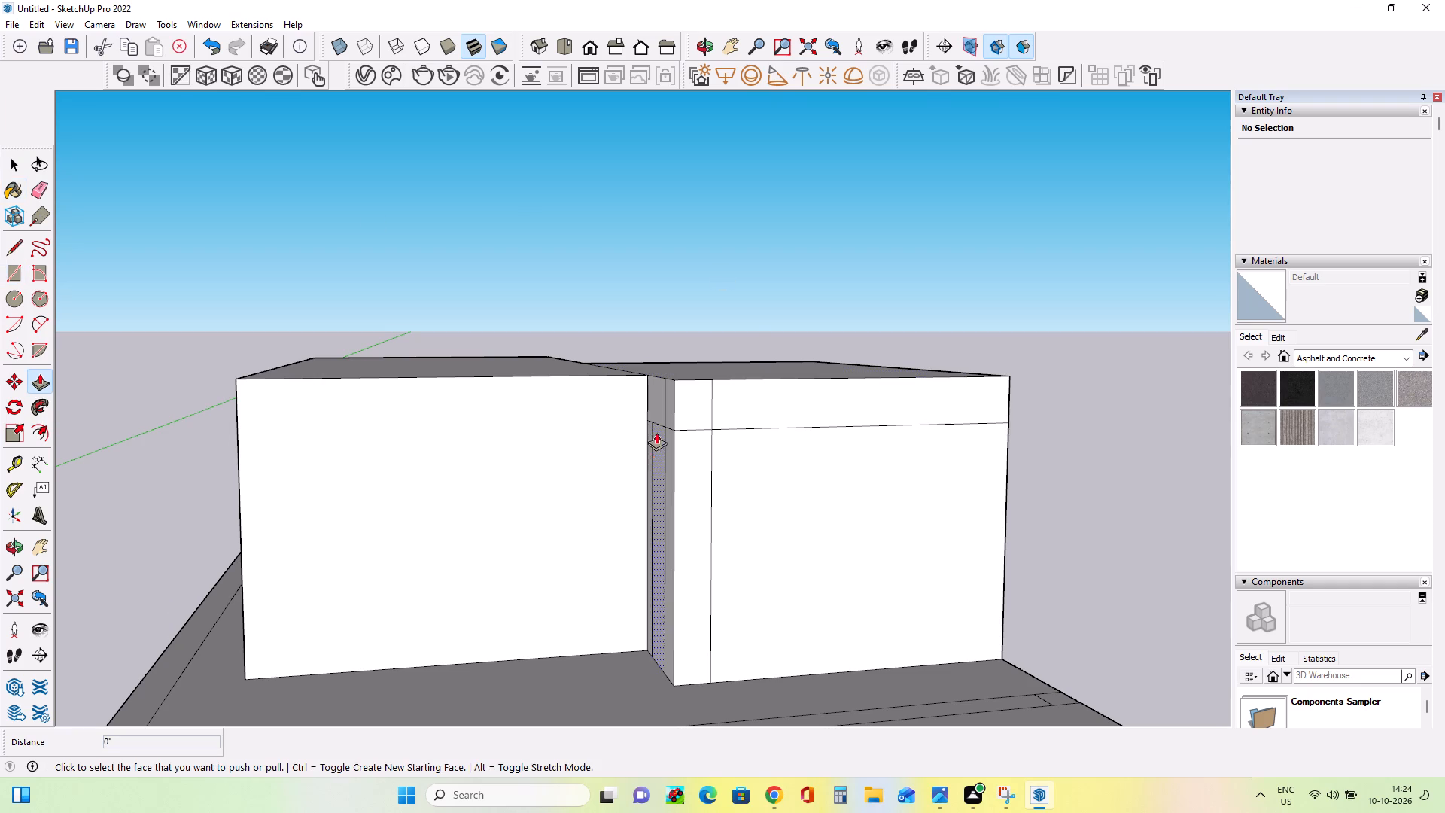
left_click(776, 488)
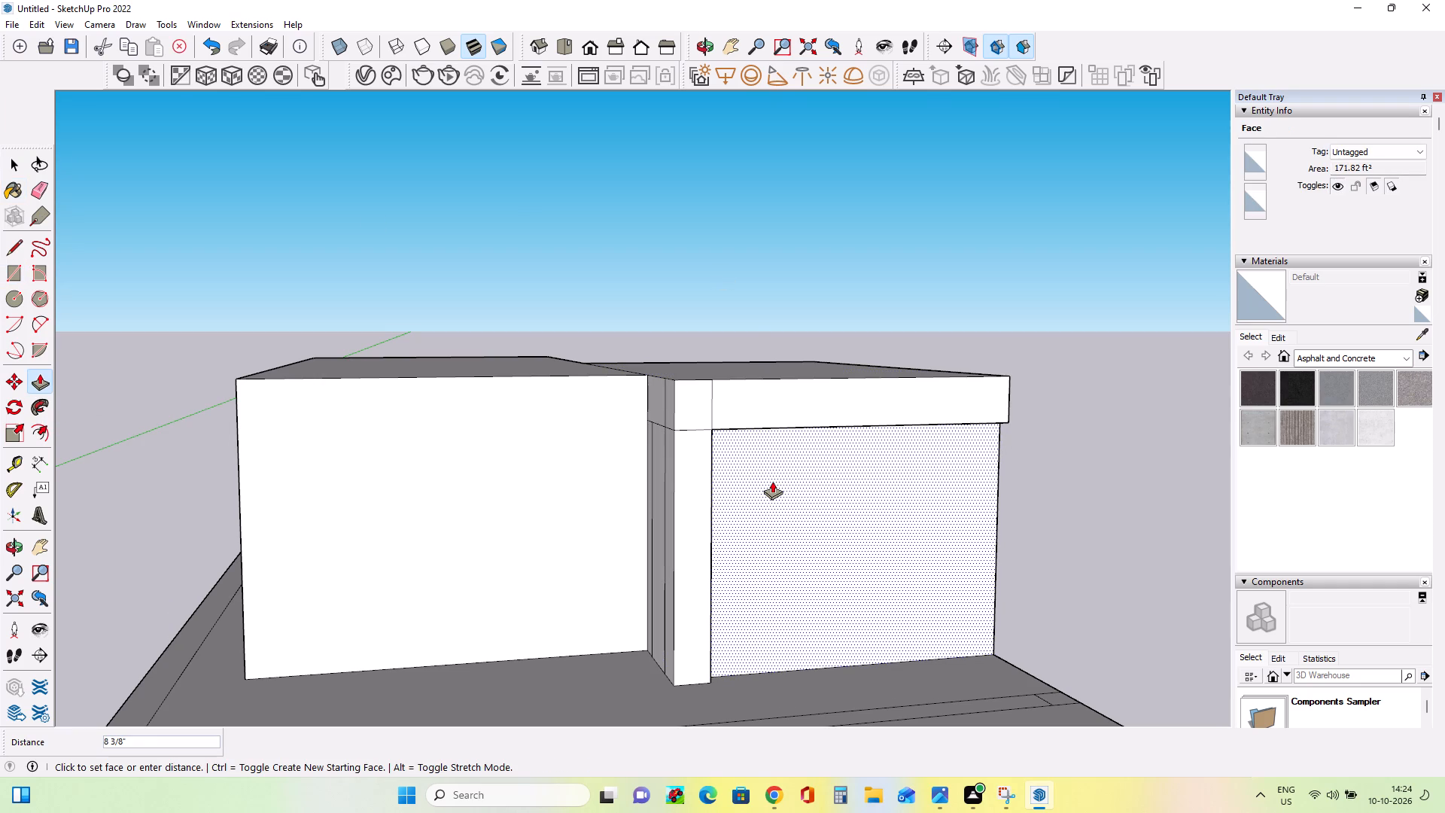
middle_click_drag(772, 481, 674, 478)
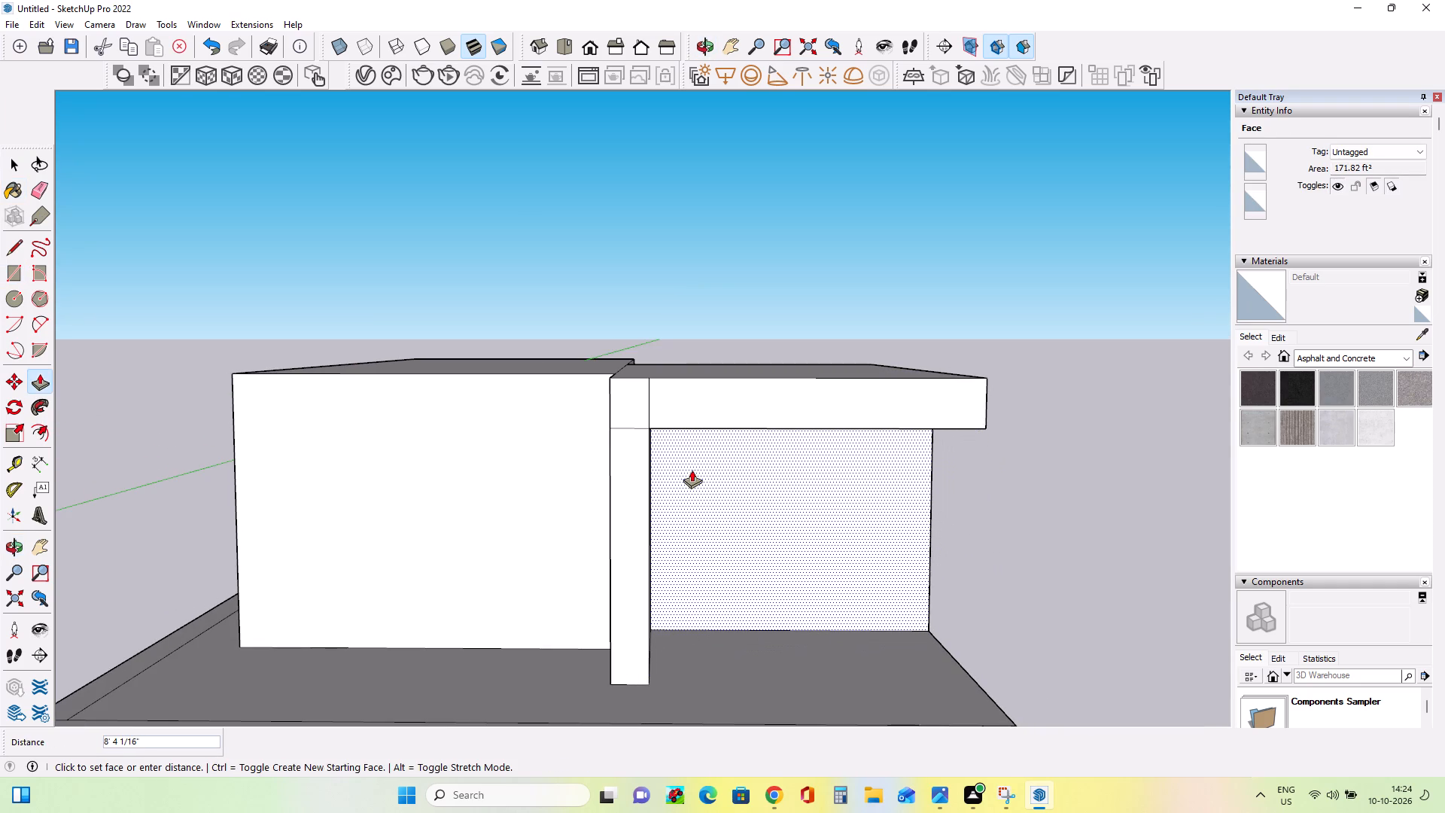
left_click(692, 469)
middle_click_drag(862, 475, 1032, 458)
middle_click_drag(701, 495, 731, 524)
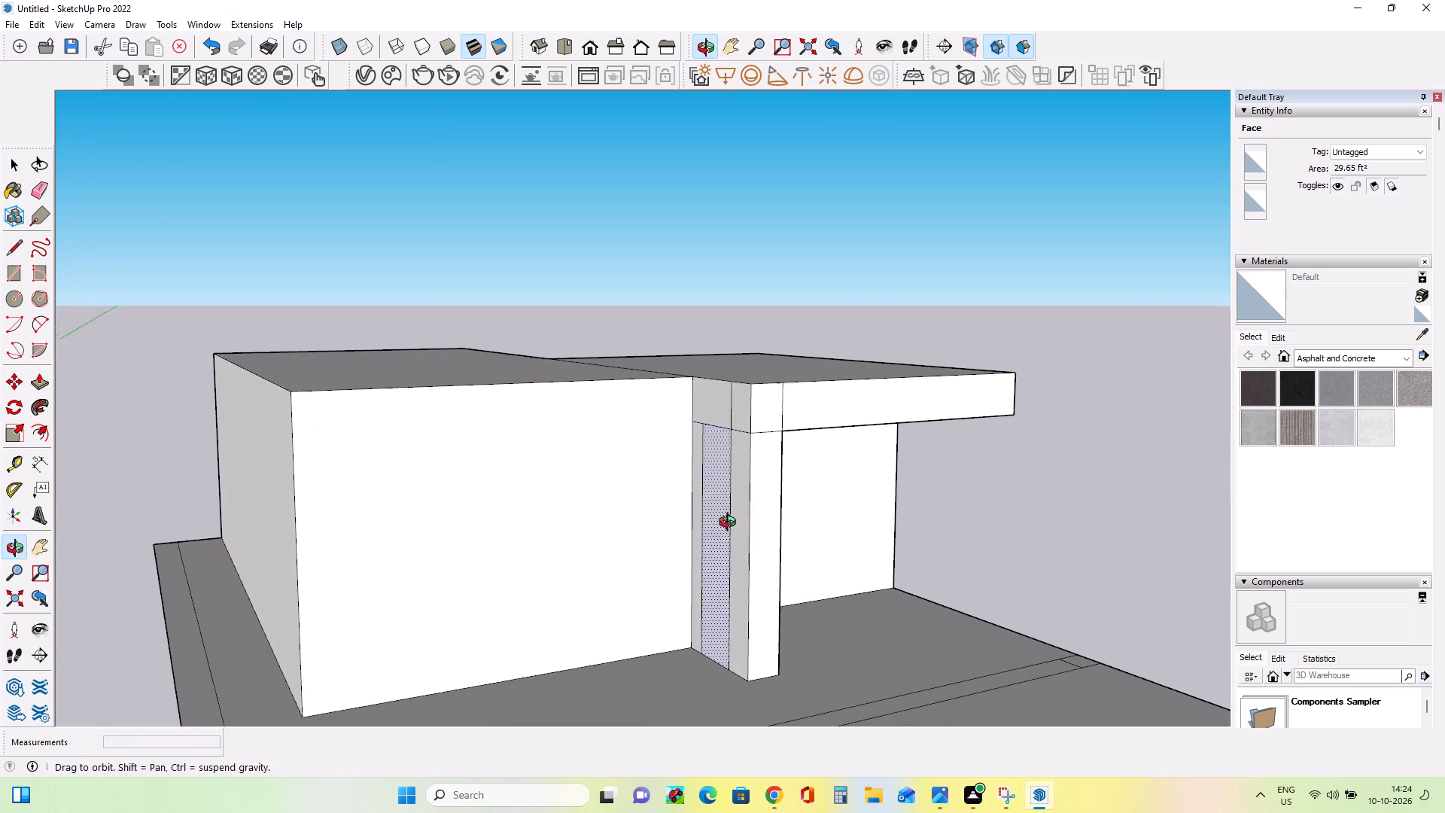
Pull the smaller block's recessed front panel back out about 8' 11", flush with the front corner column.
middle_click_drag(731, 524, 531, 485)
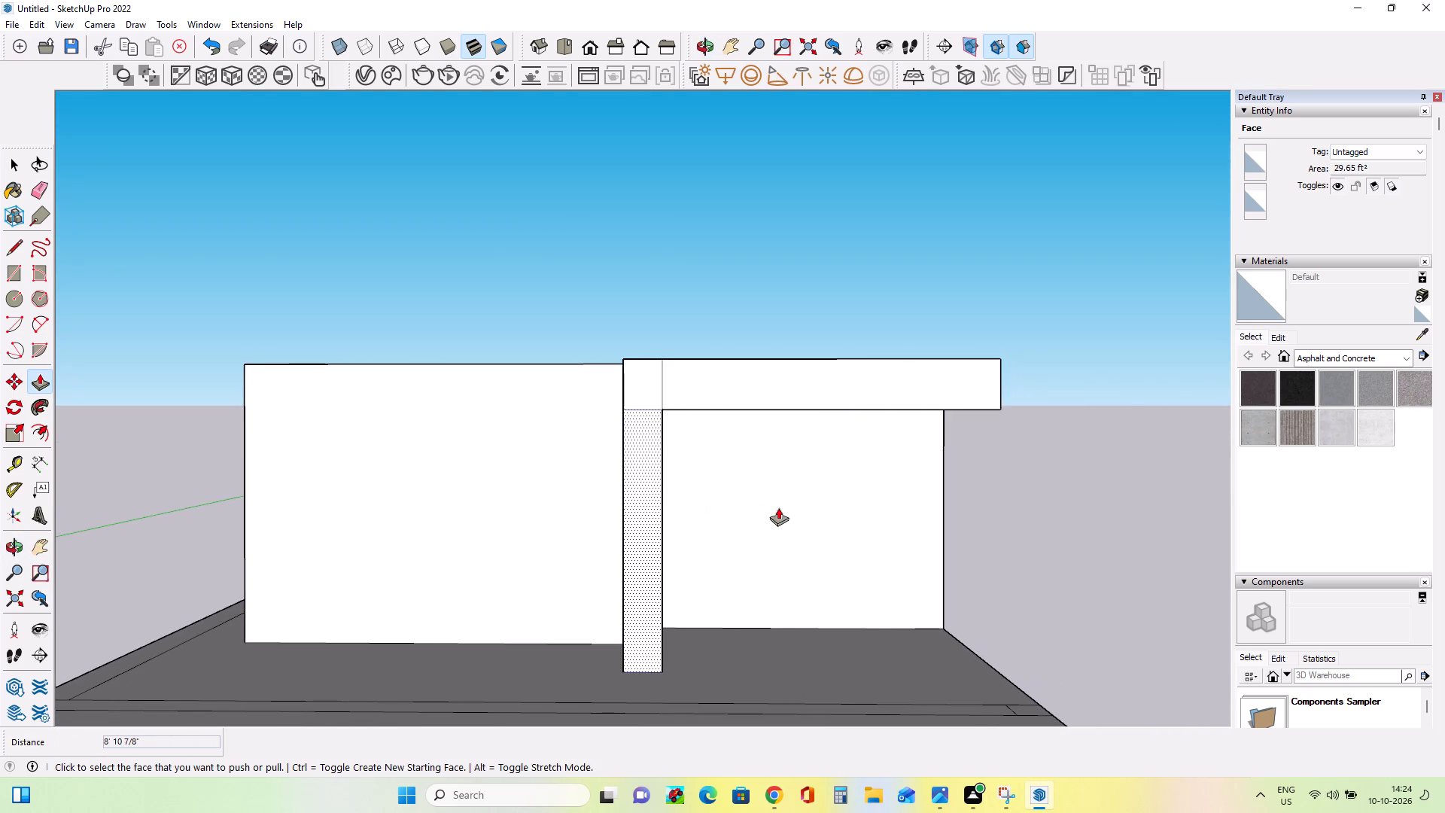
middle_click_drag(787, 474, 779, 473)
middle_click_drag(820, 478, 811, 466)
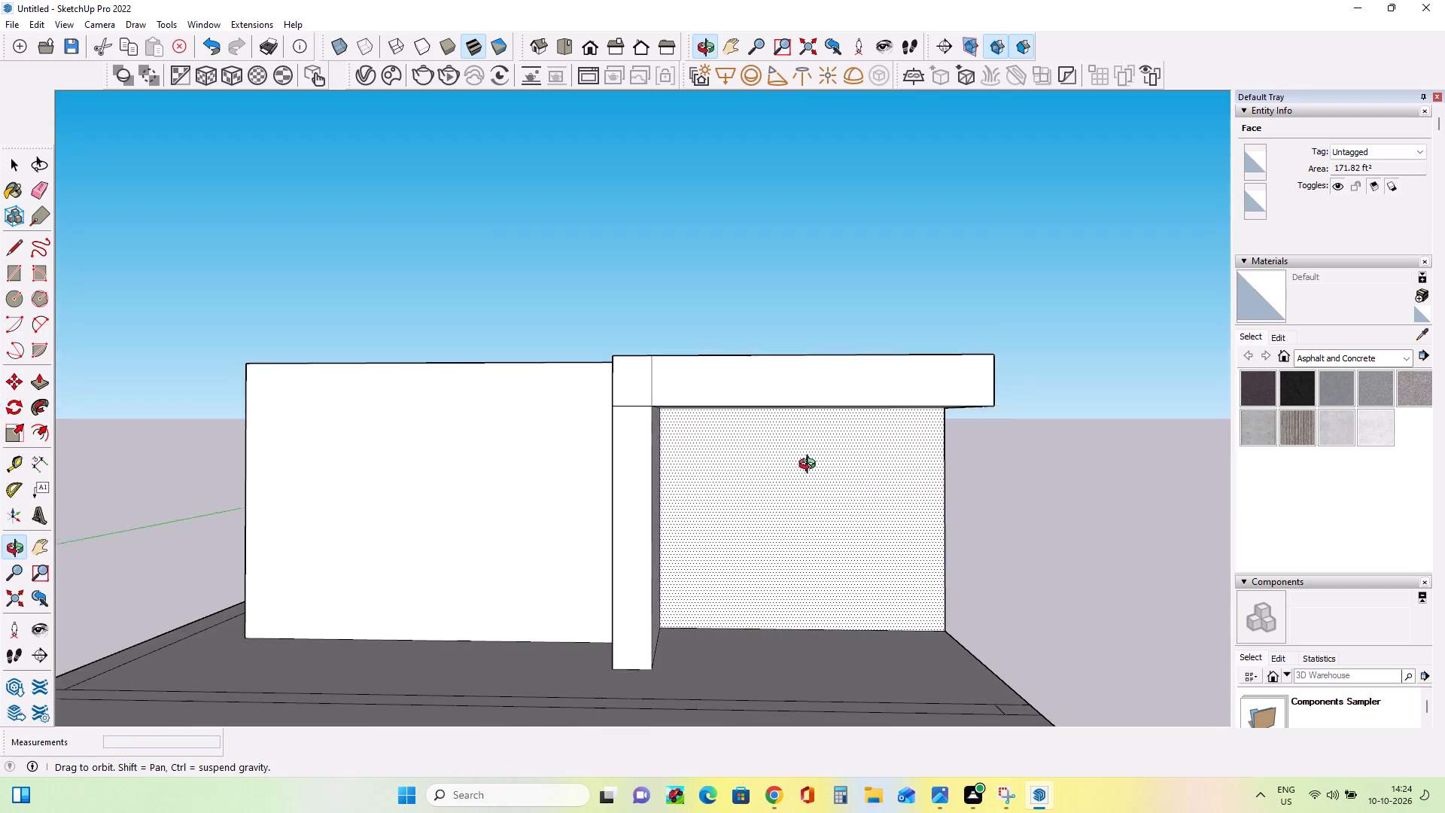
middle_click_drag(811, 466, 810, 465)
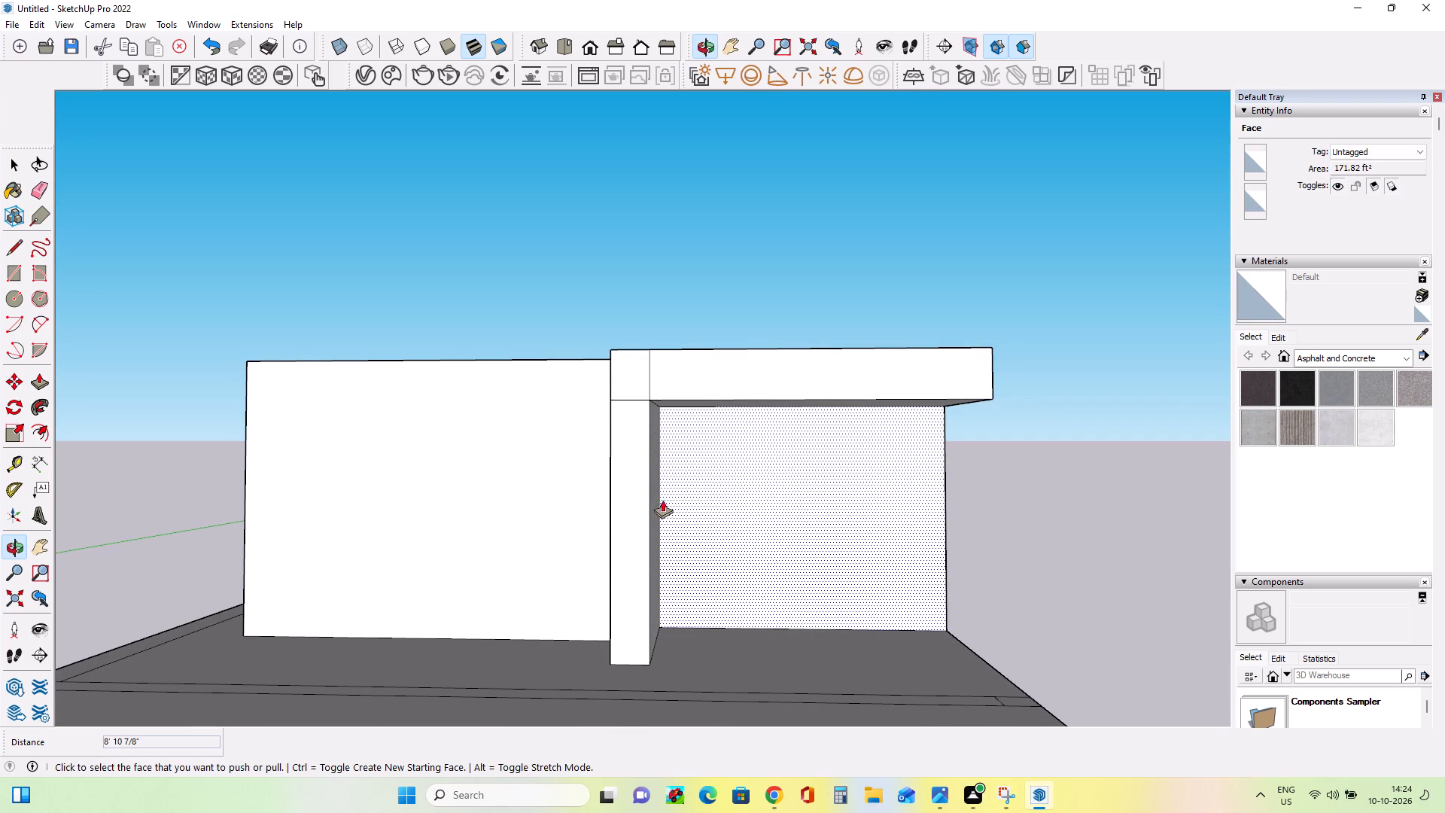
middle_click_drag(603, 509, 847, 528)
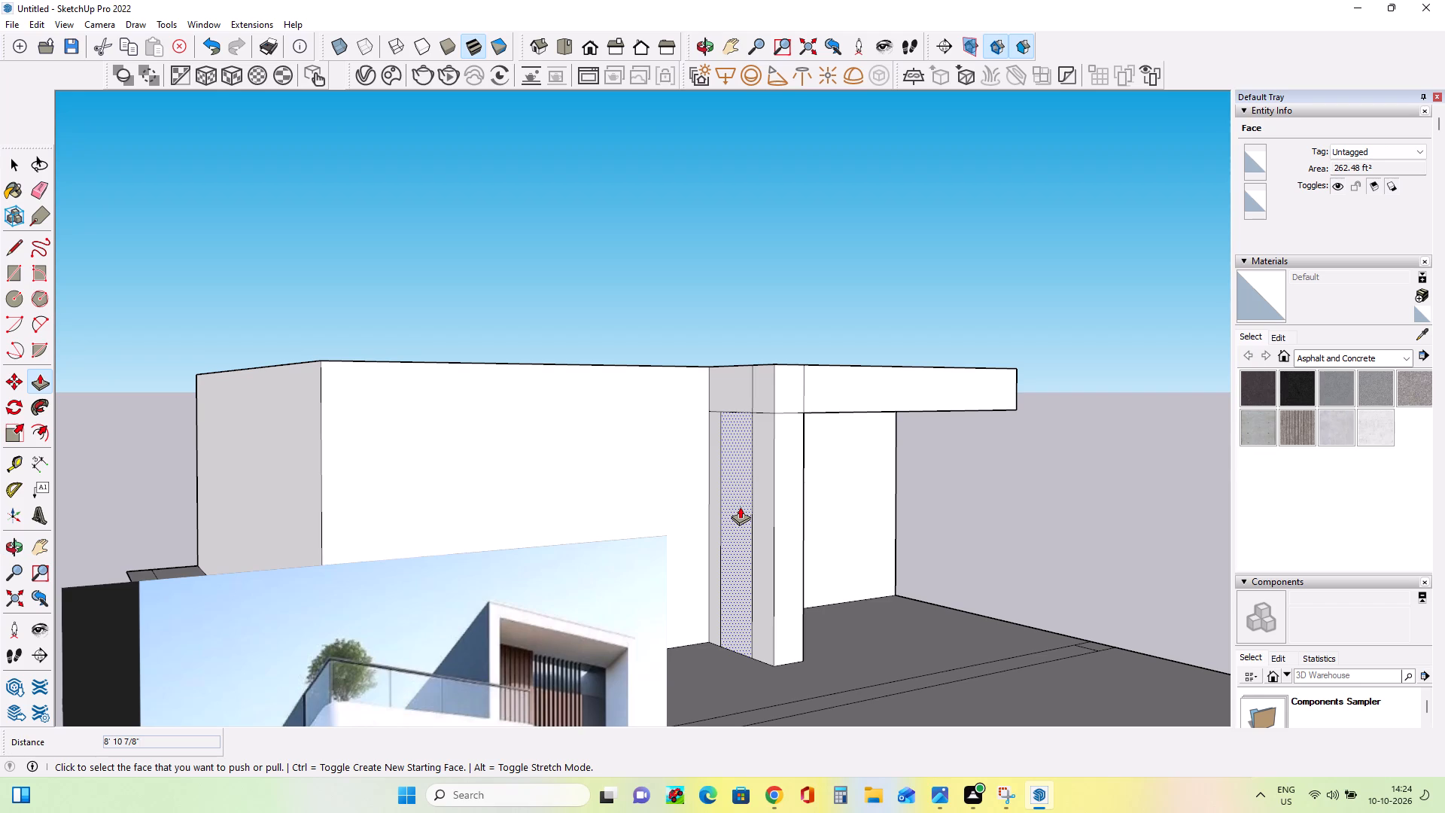
middle_click_drag(918, 524, 800, 521)
scroll(877, 503, "down", 3)
middle_click_drag(893, 502, 856, 504)
left_click(856, 502)
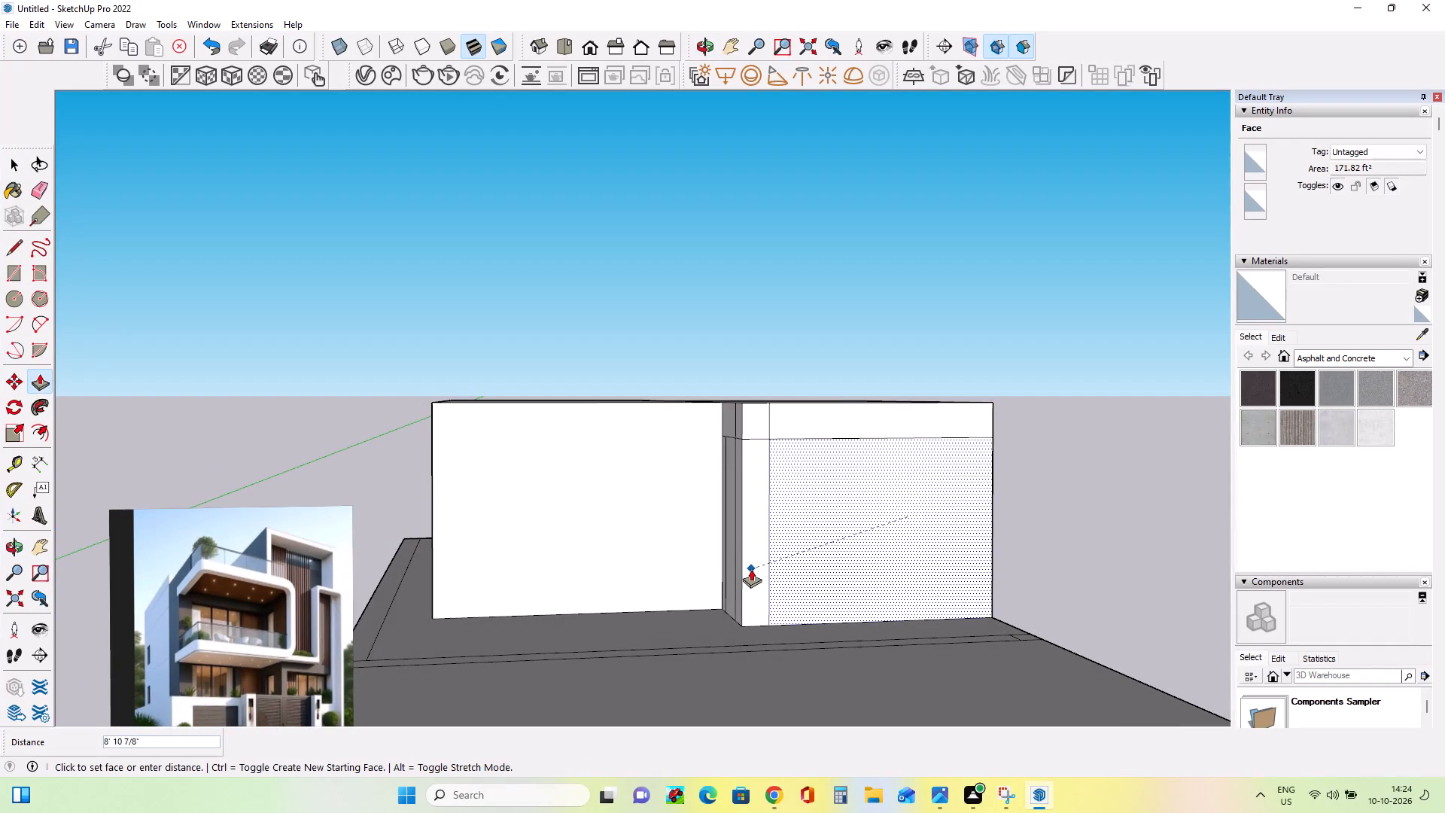
left_click(754, 571)
Raise the small square at the plot-edge end of the front strip about 13' 10" as a column.
middle_click_drag(1027, 518, 945, 505)
middle_click(944, 505)
middle_click(942, 506)
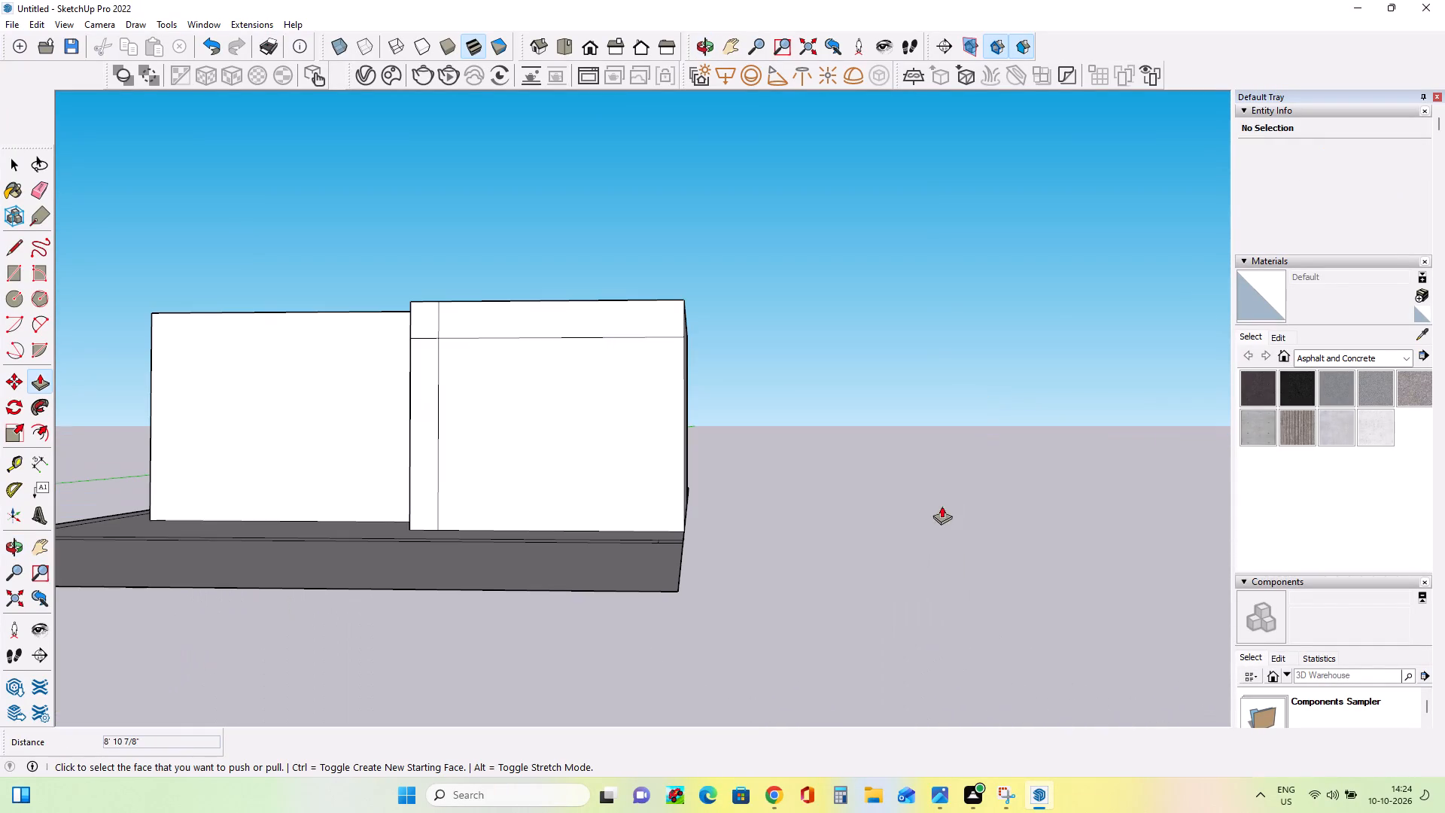
middle_click_drag(750, 499, 830, 617)
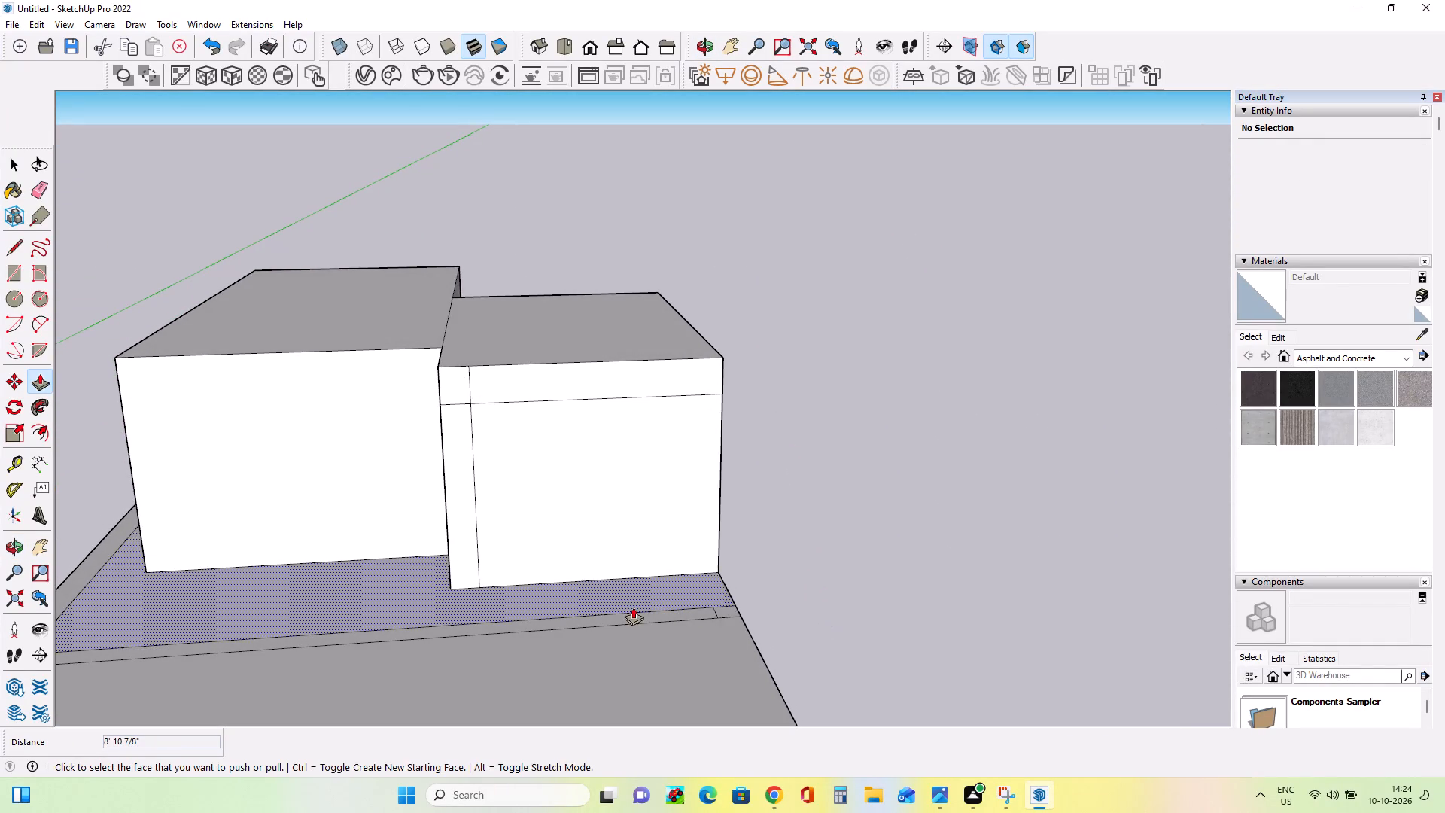
scroll(633, 607, "up", 2)
middle_click_drag(683, 597, 690, 612)
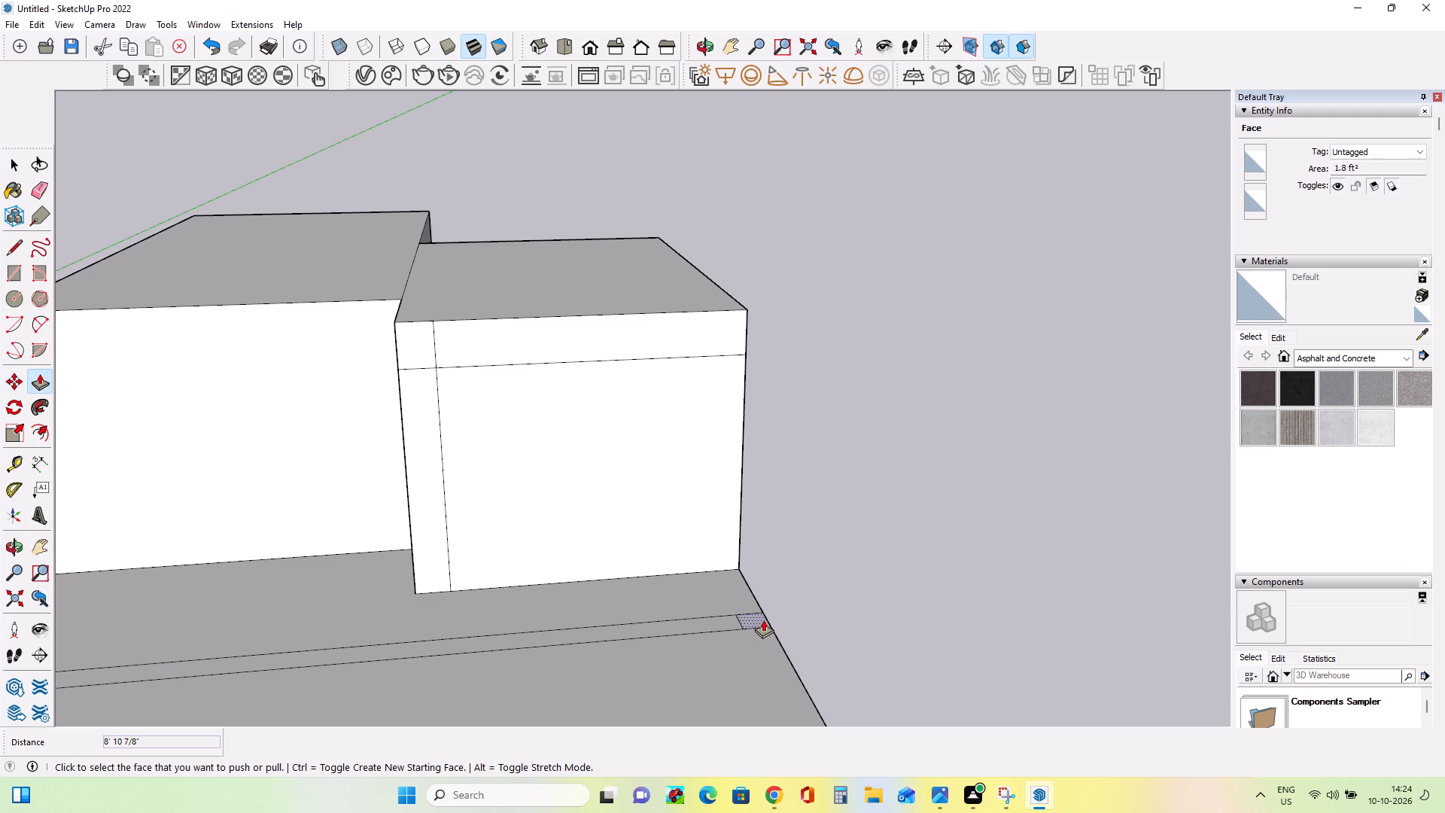
left_click(763, 620)
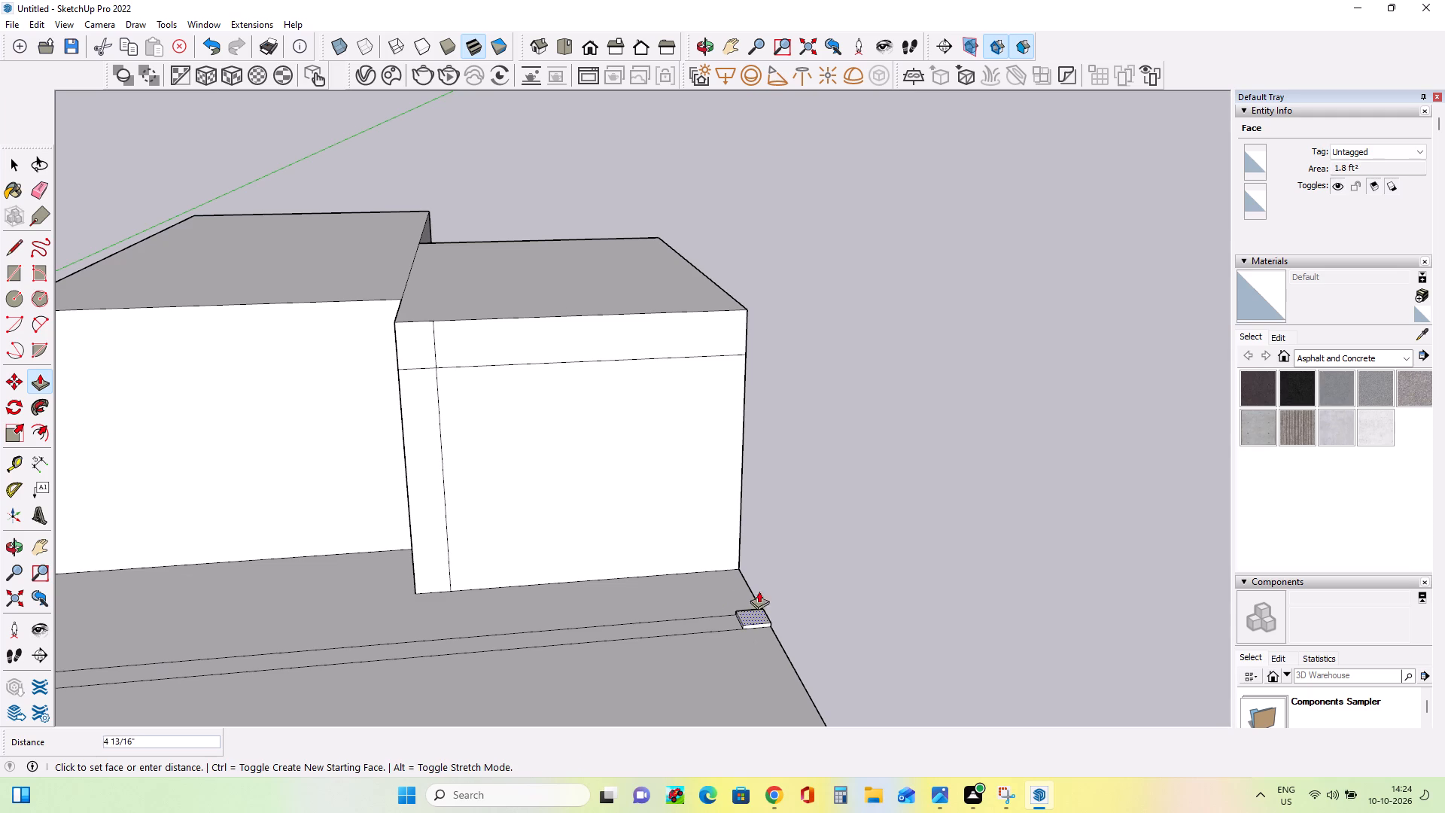
left_click(707, 300)
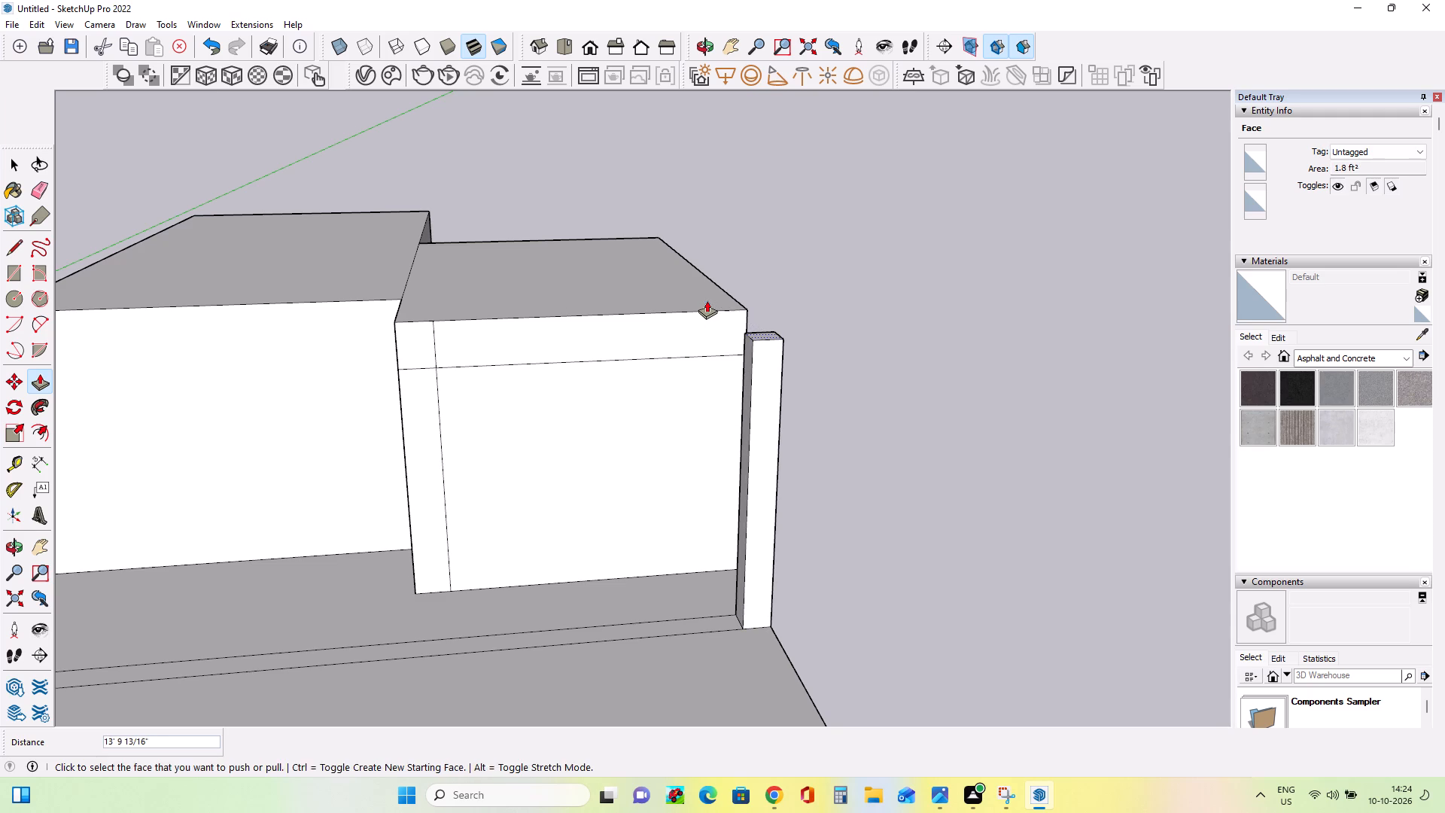
Extend the new column's rear face about 4' 3" back to meet the smaller block, forming a side wall.
middle_click_drag(707, 300, 826, 318)
middle_click_drag(865, 467, 698, 491)
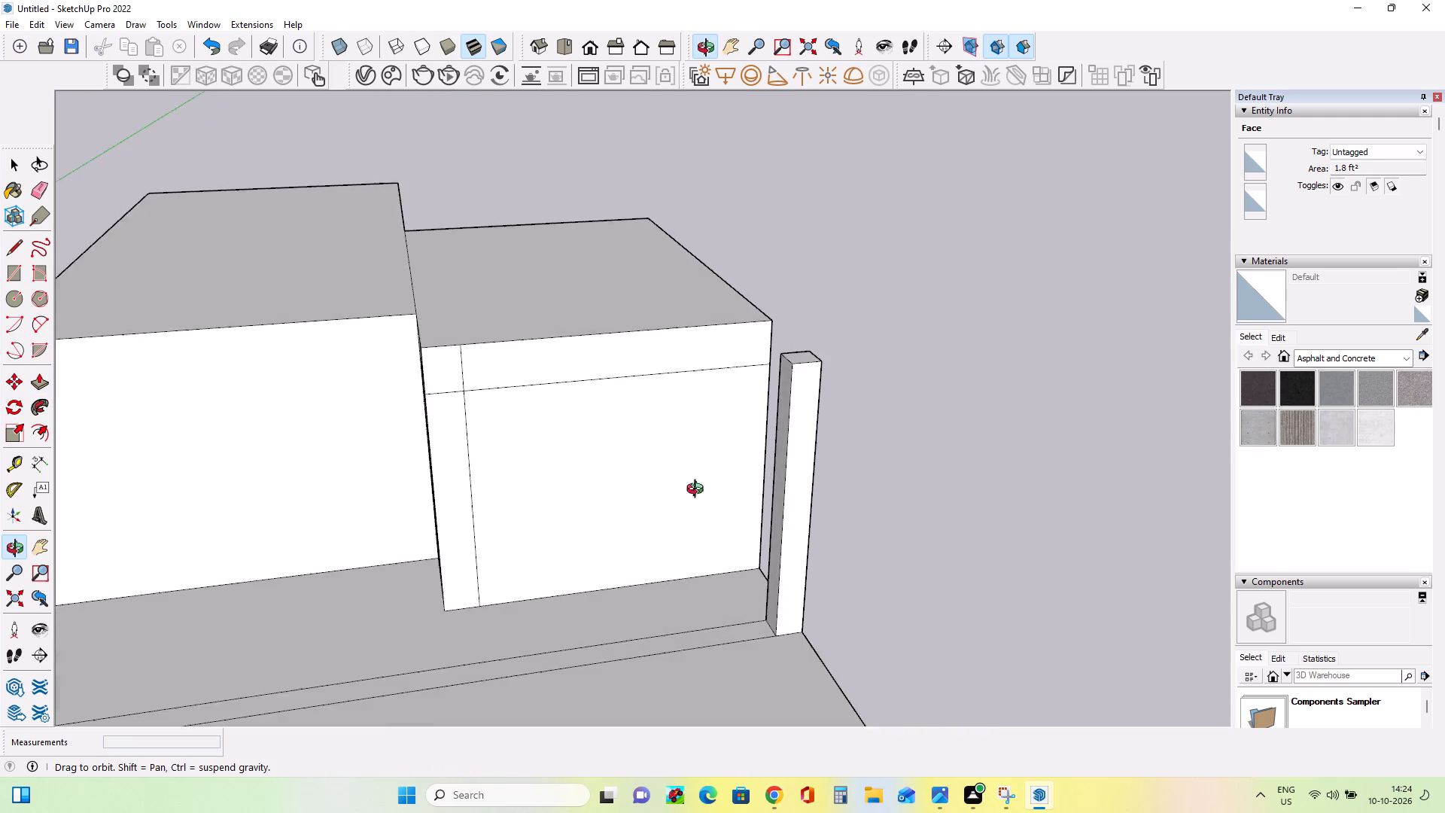
middle_click_drag(698, 491, 35, 519)
middle_click_drag(403, 505, 215, 536)
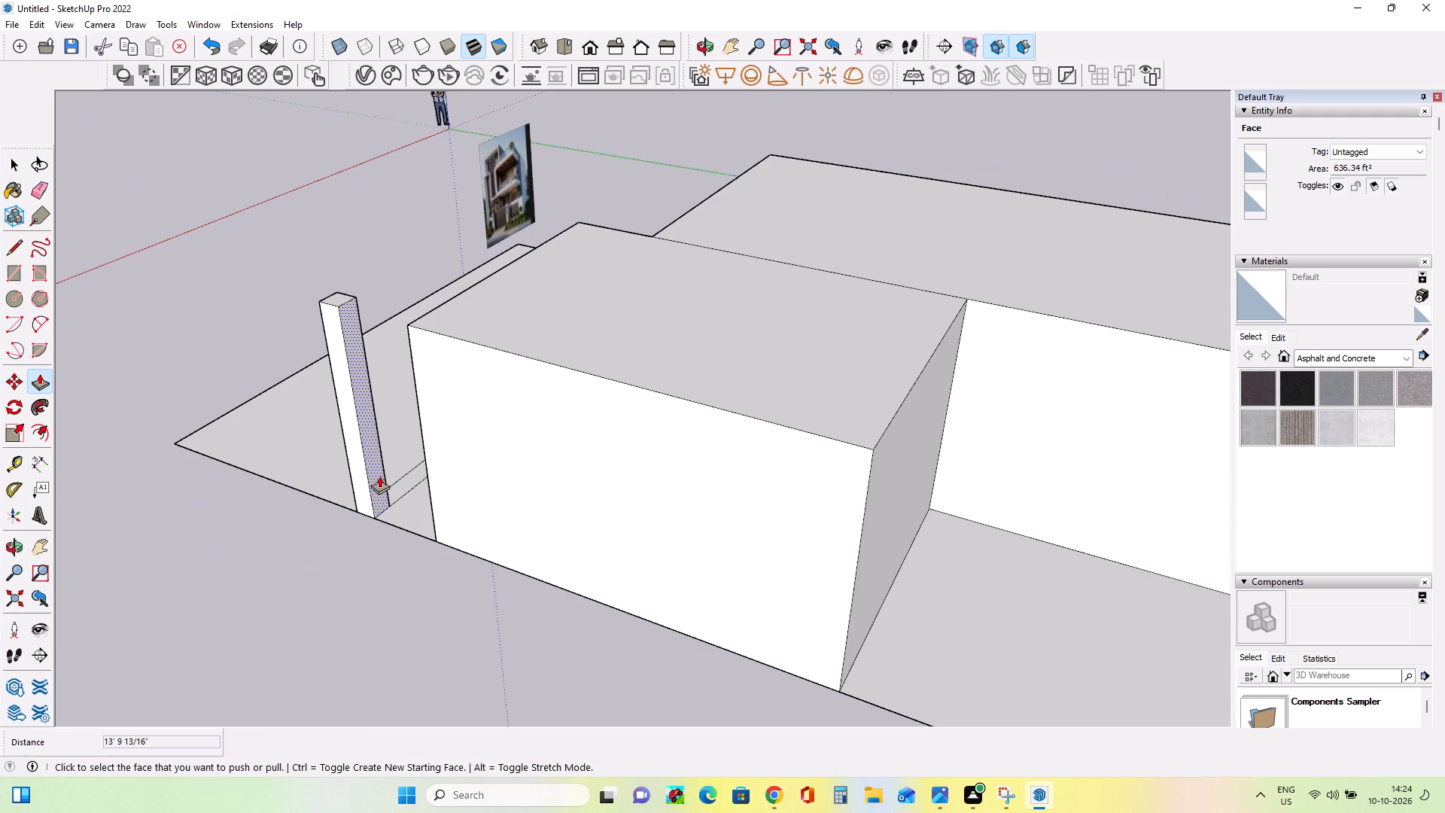
left_click(378, 484)
left_click(472, 510)
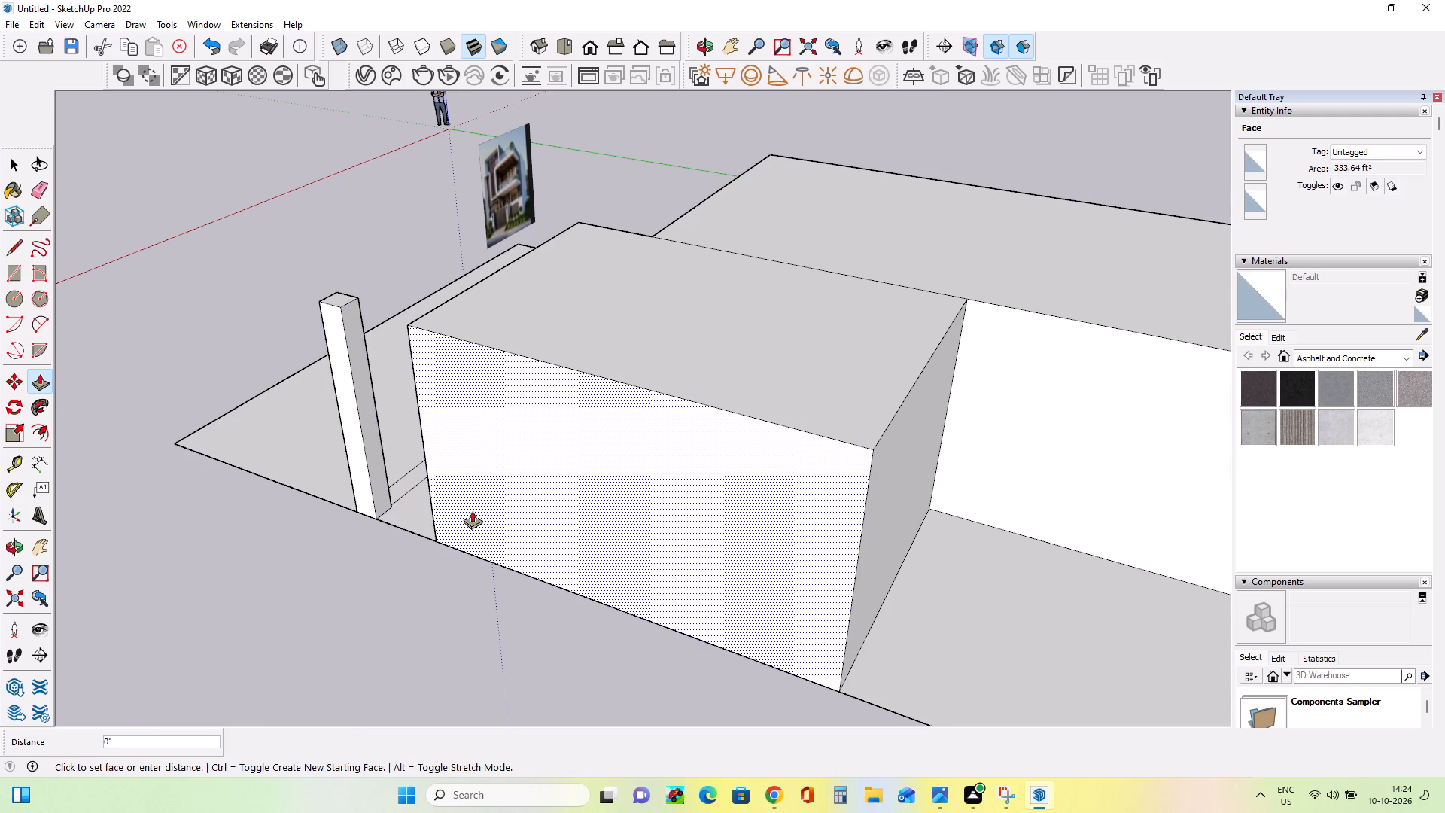
left_click(367, 440)
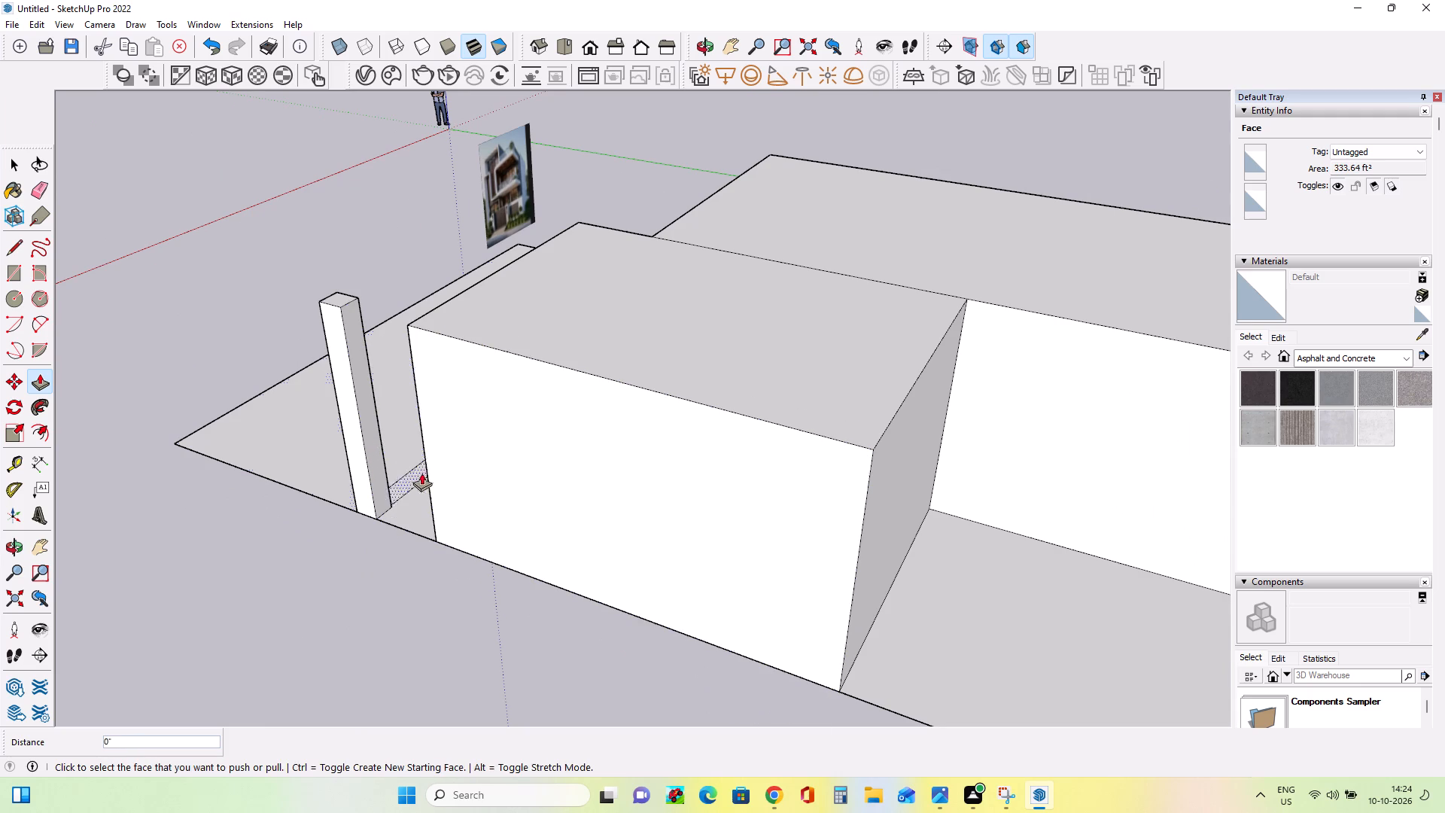
left_click(371, 456)
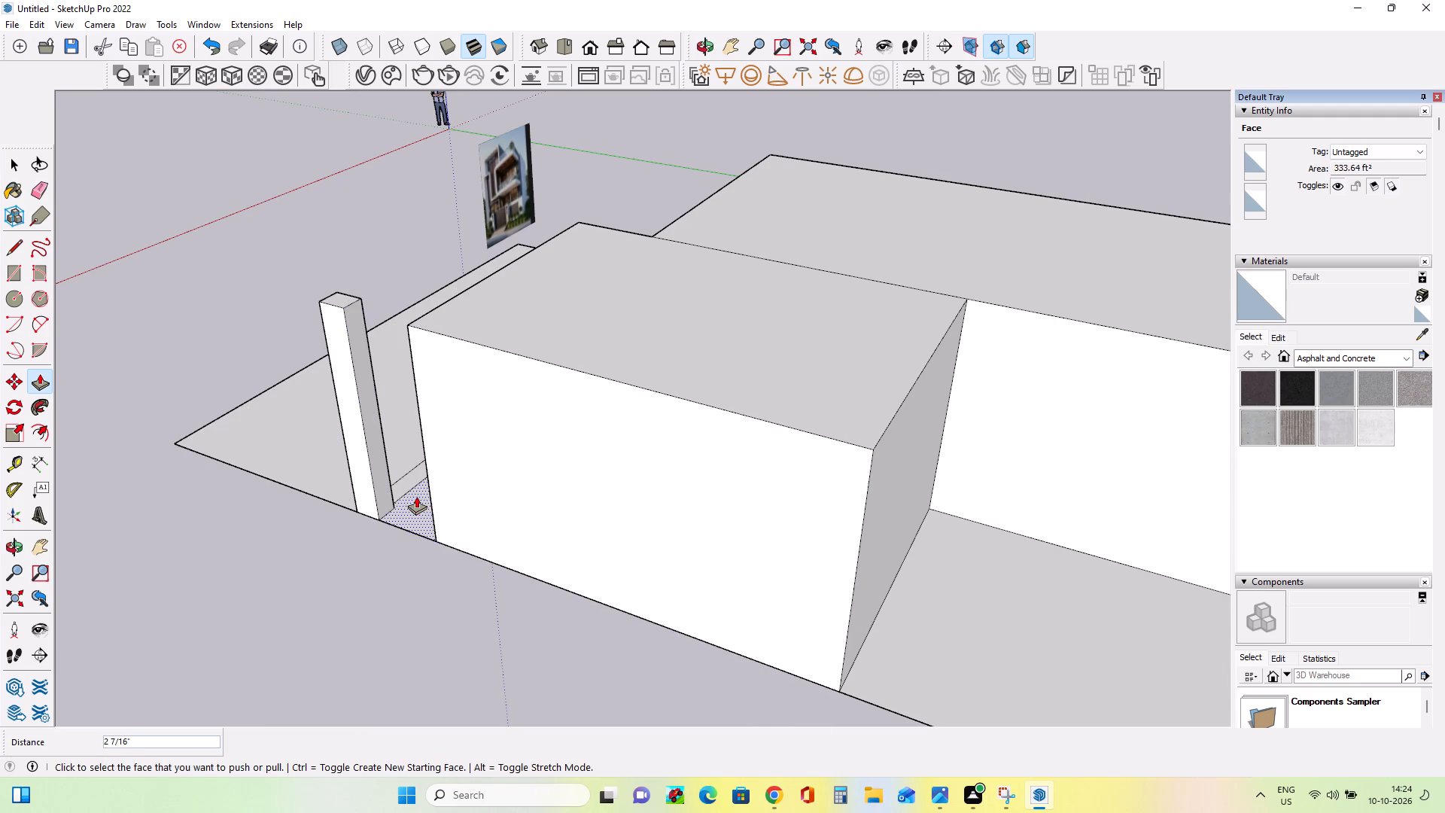
left_click(378, 465)
left_click(437, 497)
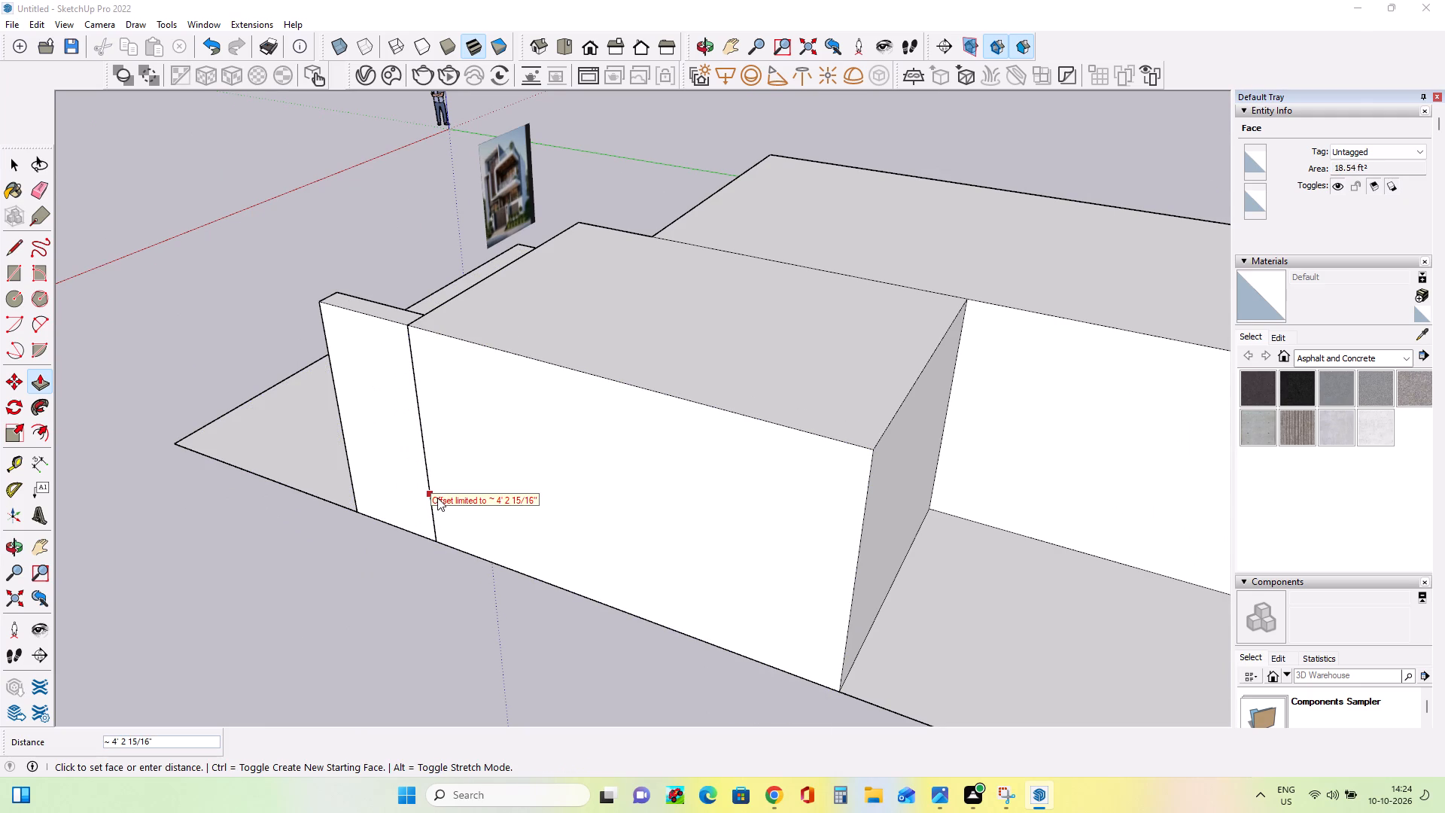
middle_click_drag(504, 498, 813, 440)
middle_click_drag(385, 451, 615, 454)
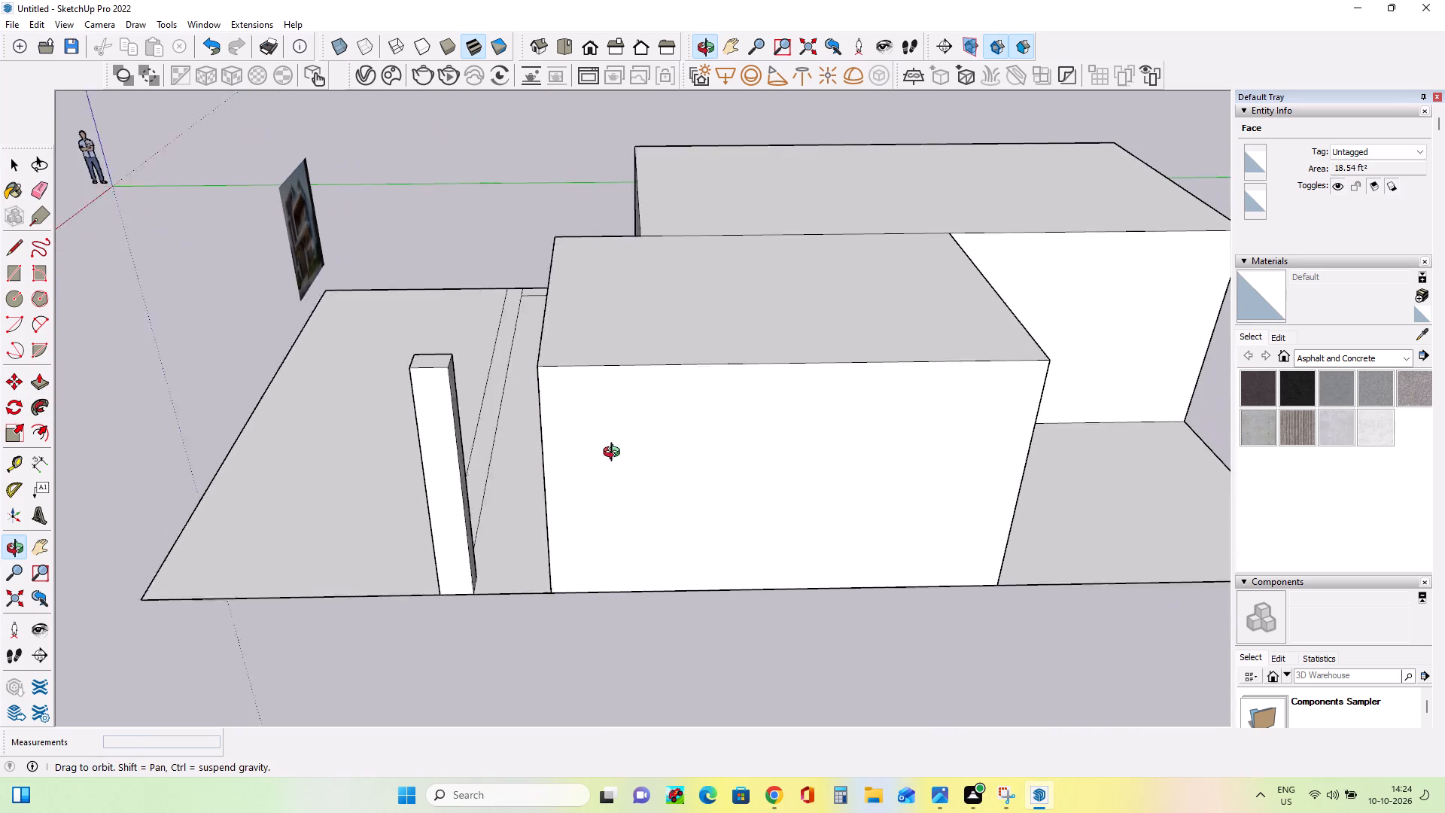
middle_click_drag(615, 454, 626, 456)
left_click(622, 459)
scroll(569, 473, "up", 3)
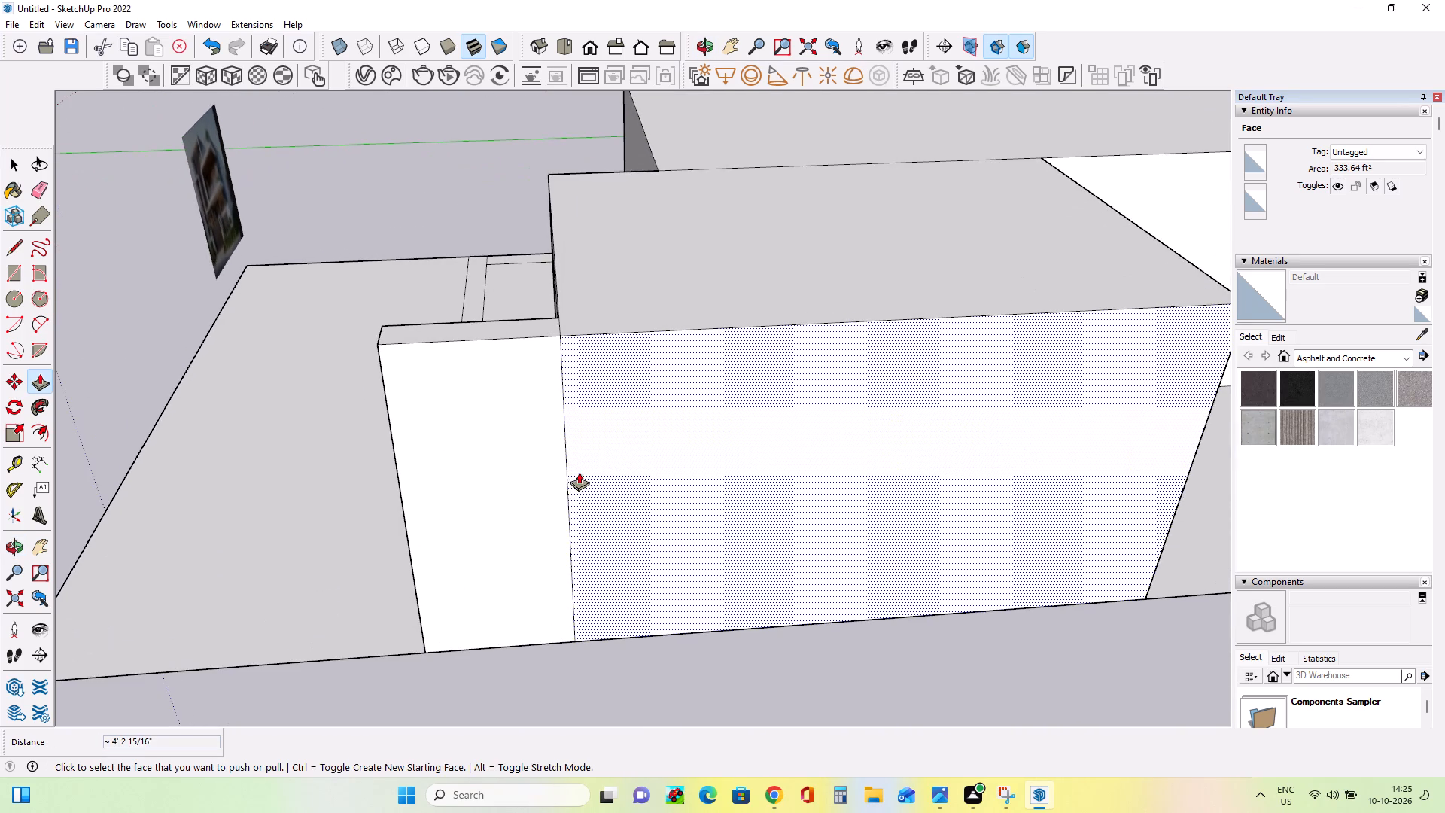
Examine the front of the model, then switch to Snipping Tool and consult the villa reference image.
middle_click_drag(579, 472, 887, 432)
middle_click_drag(643, 481, 794, 483)
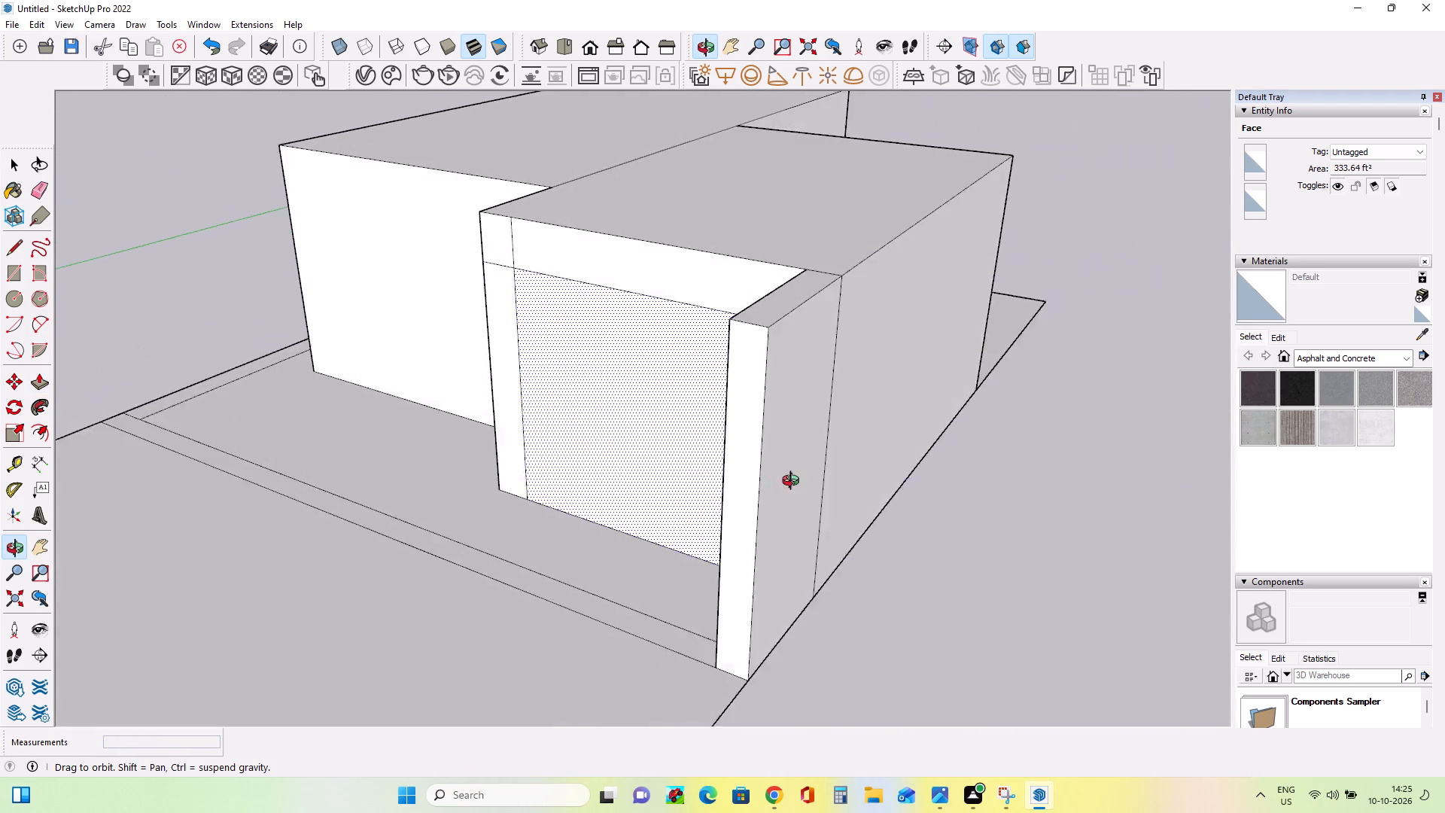
middle_click_drag(794, 483, 1061, 458)
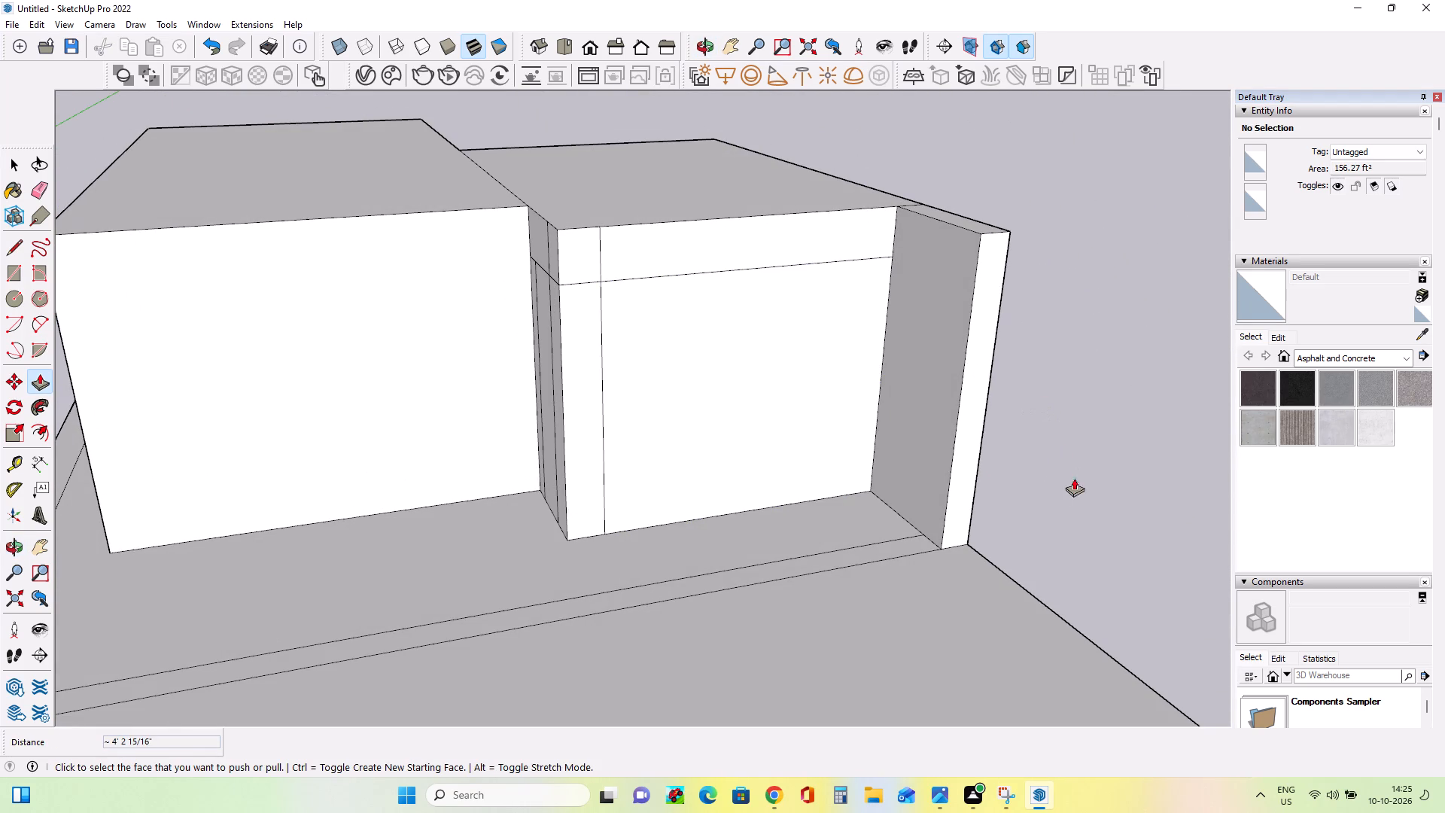
middle_click_drag(1036, 465, 1039, 486)
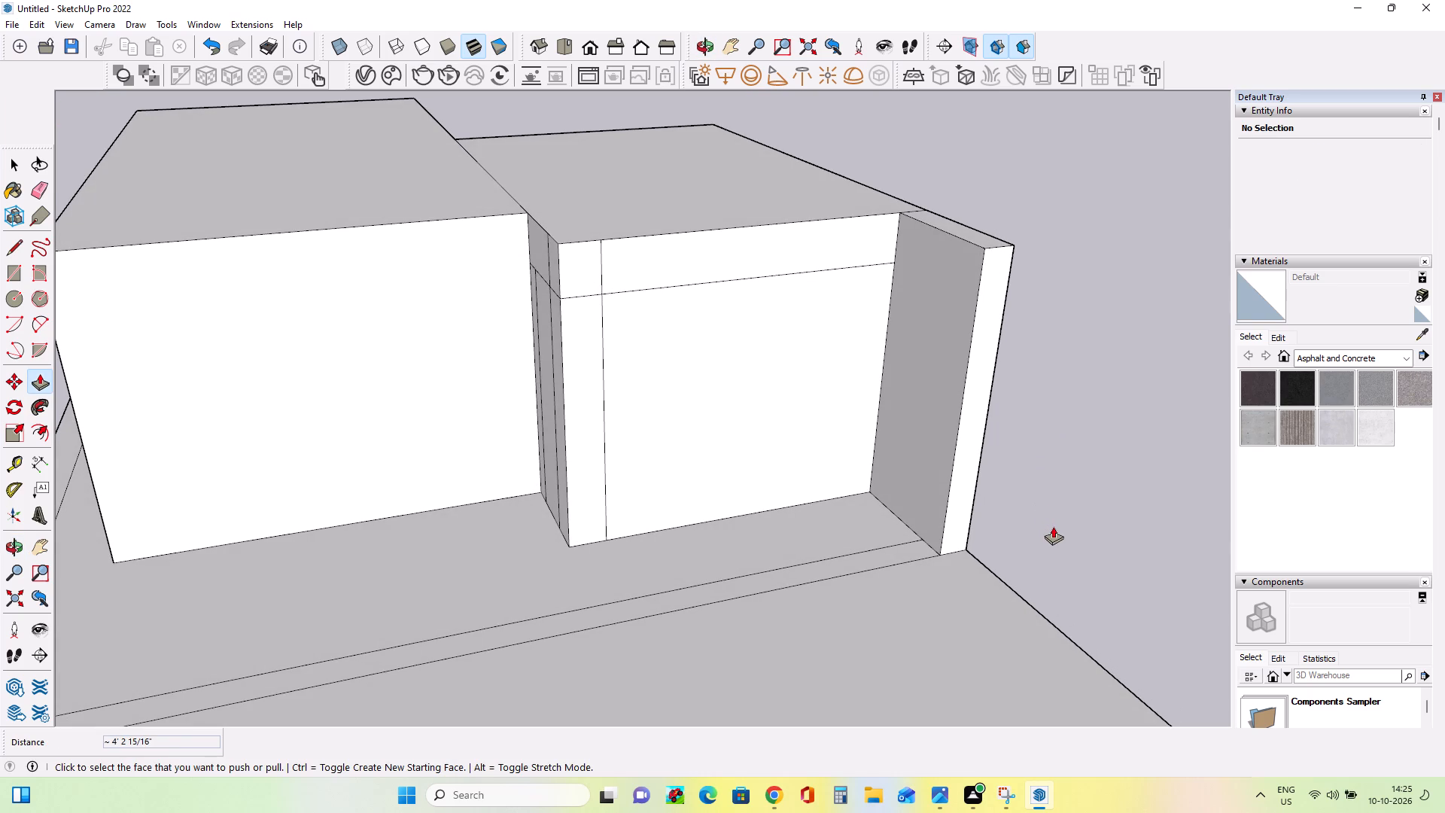
middle_click_drag(1047, 526, 1006, 486)
scroll(1006, 486, "down", 2)
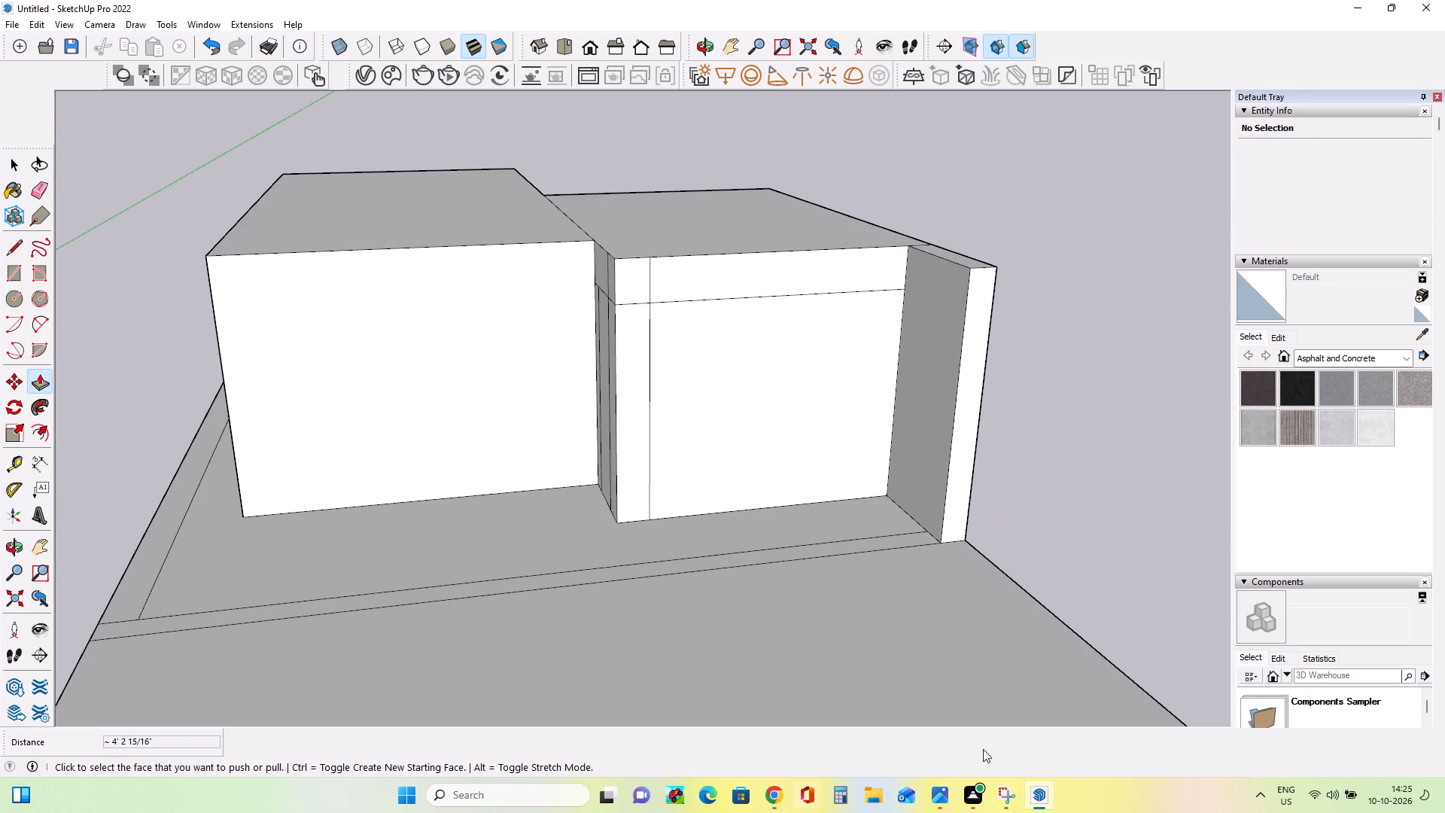
left_click(999, 793)
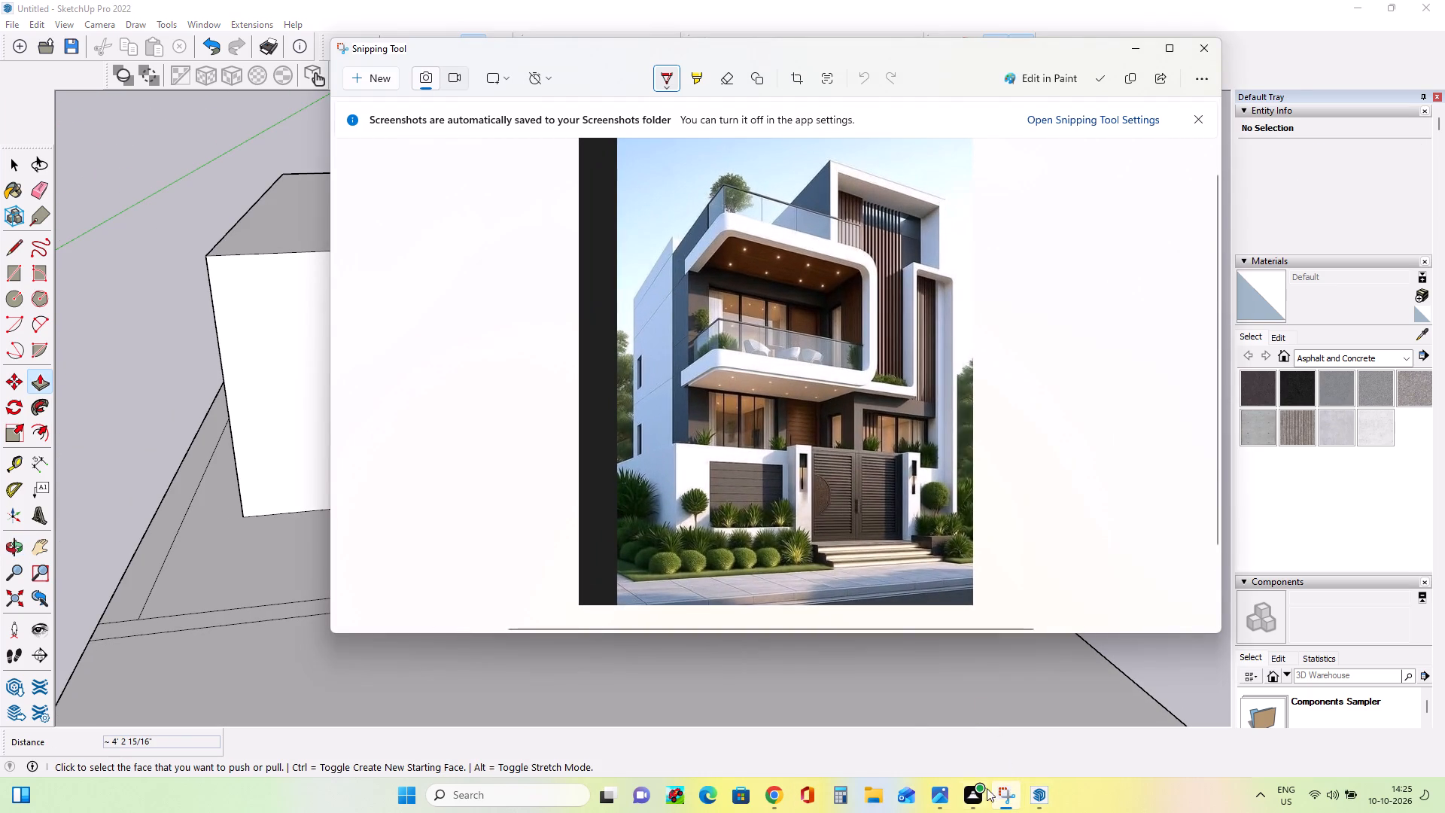
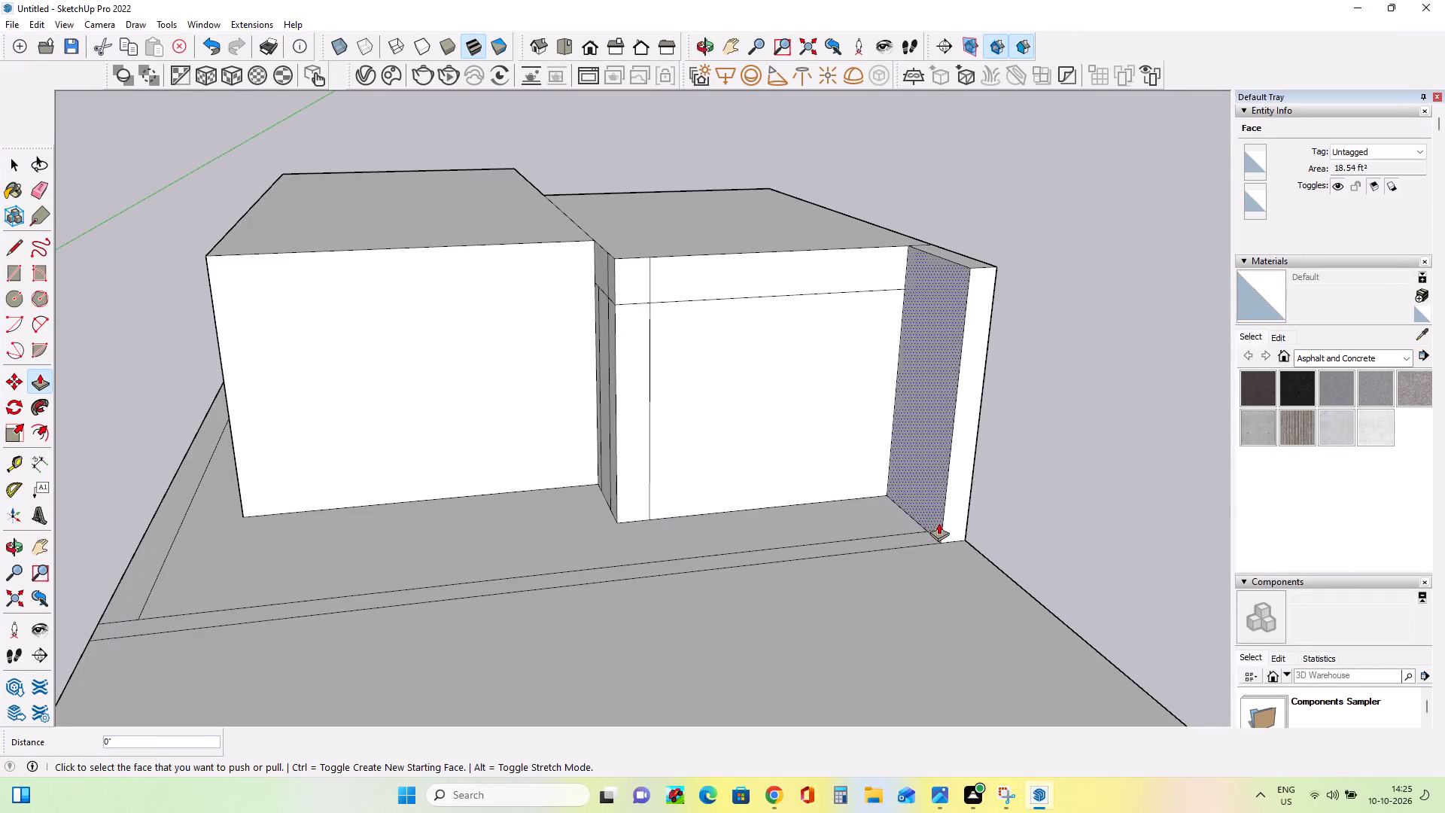
Raise the long strip along the front of the rooms about 6' 5" as a boundary wall.
left_click(890, 540)
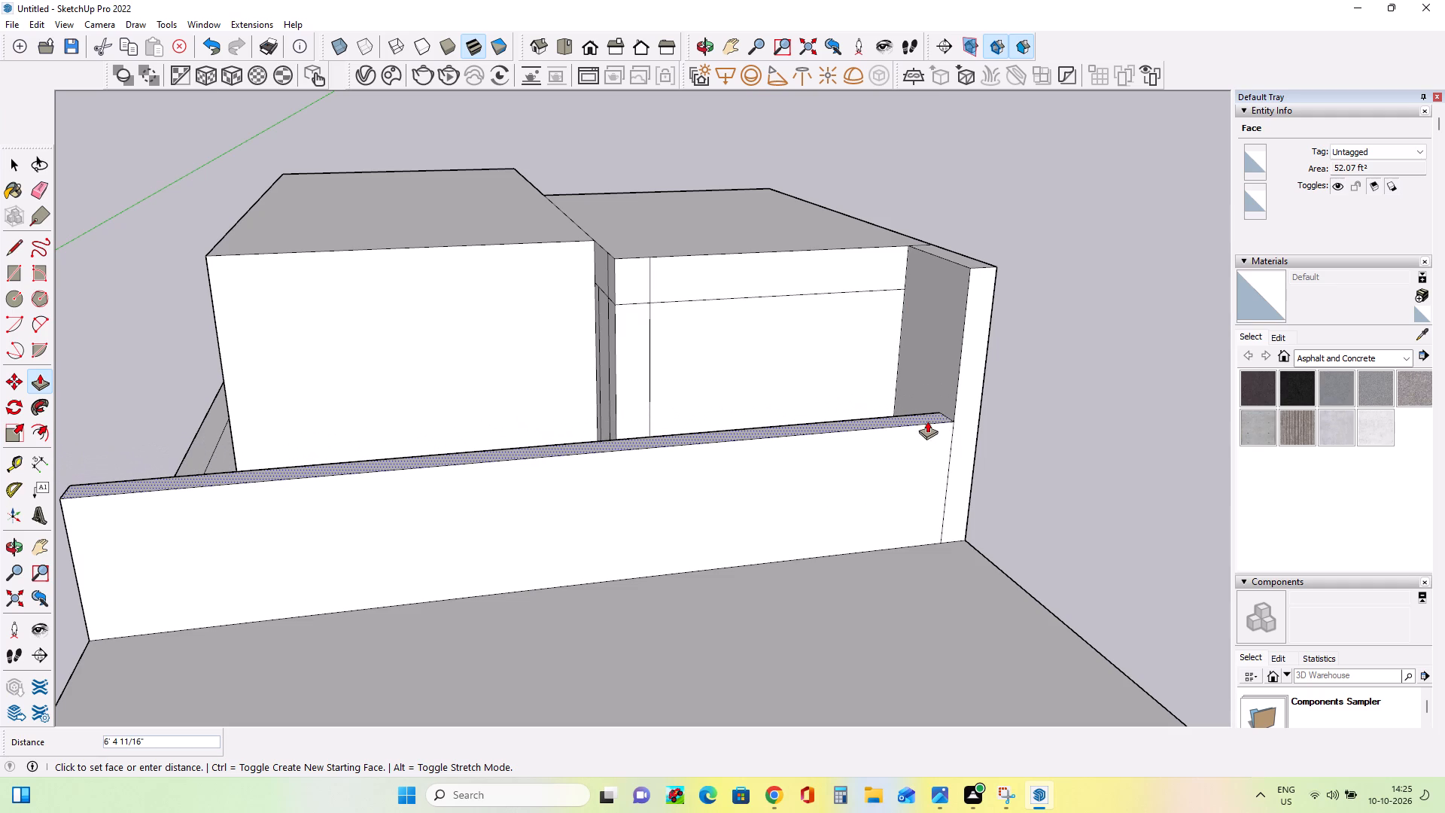
left_click(927, 421)
Push the boundary wall's front face back about 5 11/16", setting it in from the corner column's front.
left_click(920, 477)
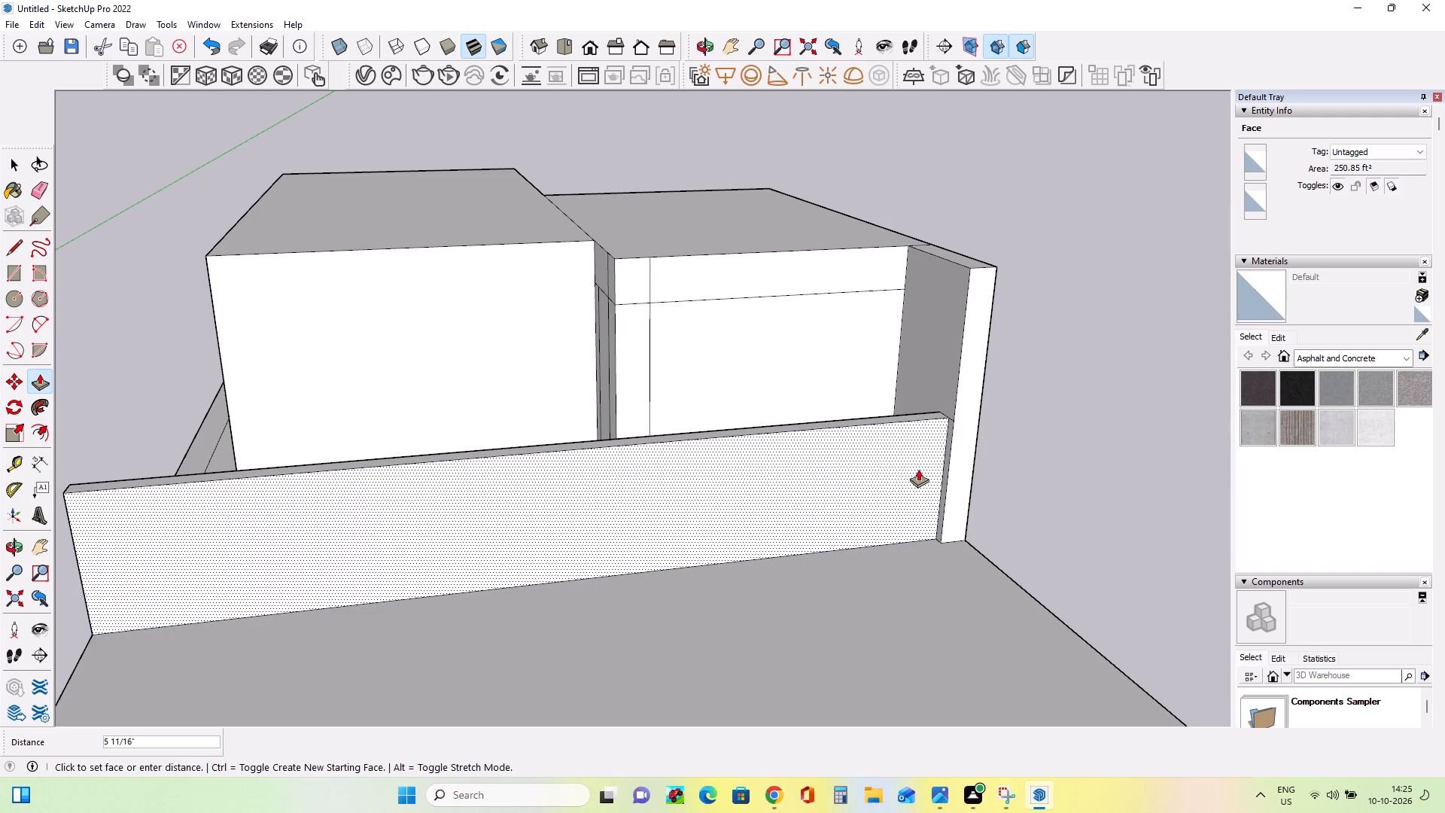
left_click(918, 469)
Draw a line about 10" long across the boundary wall's top, close to the corner column, to mark off a small pier.
middle_click_drag(951, 477, 1021, 495)
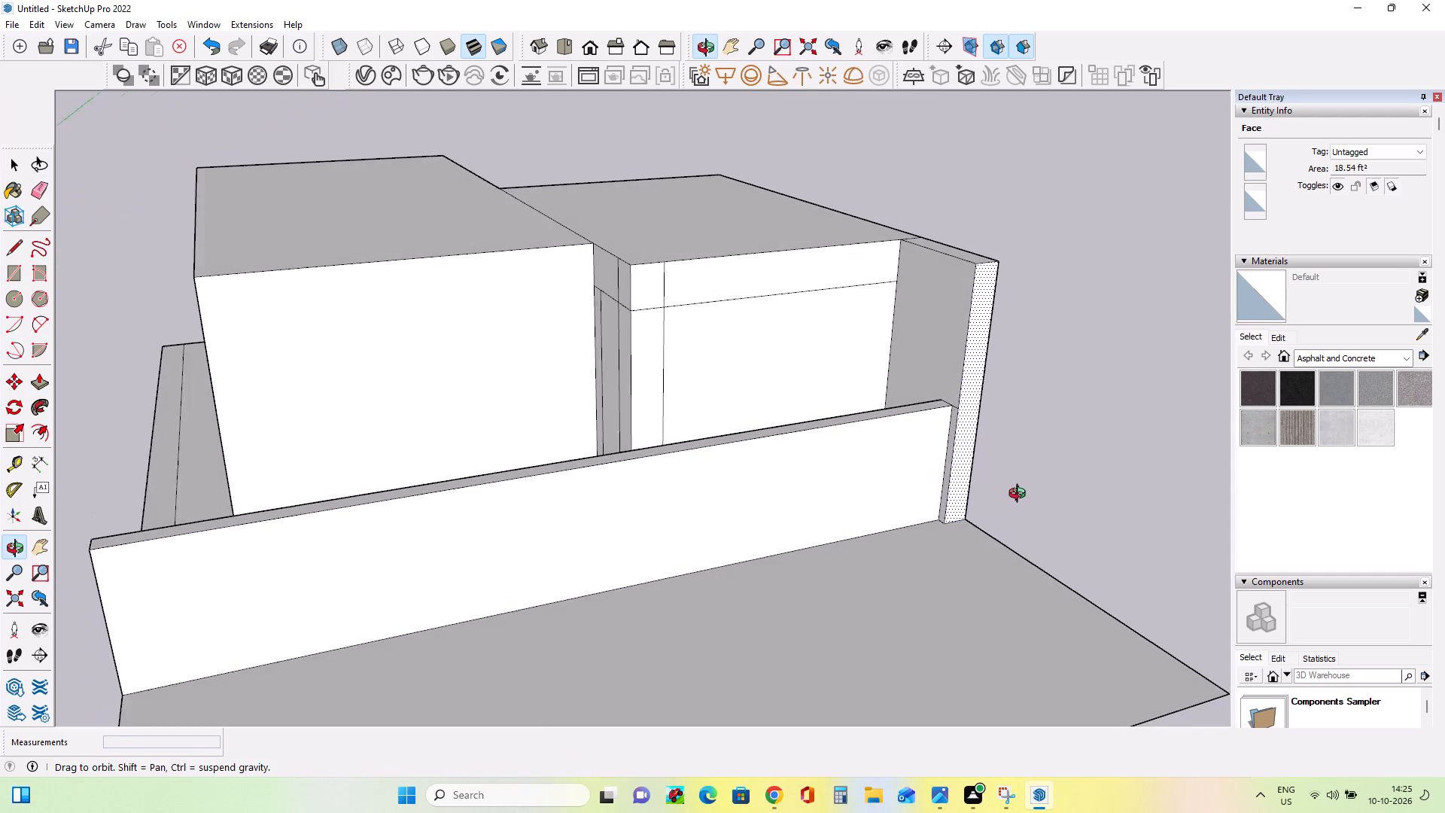
middle_click_drag(1021, 495, 1024, 498)
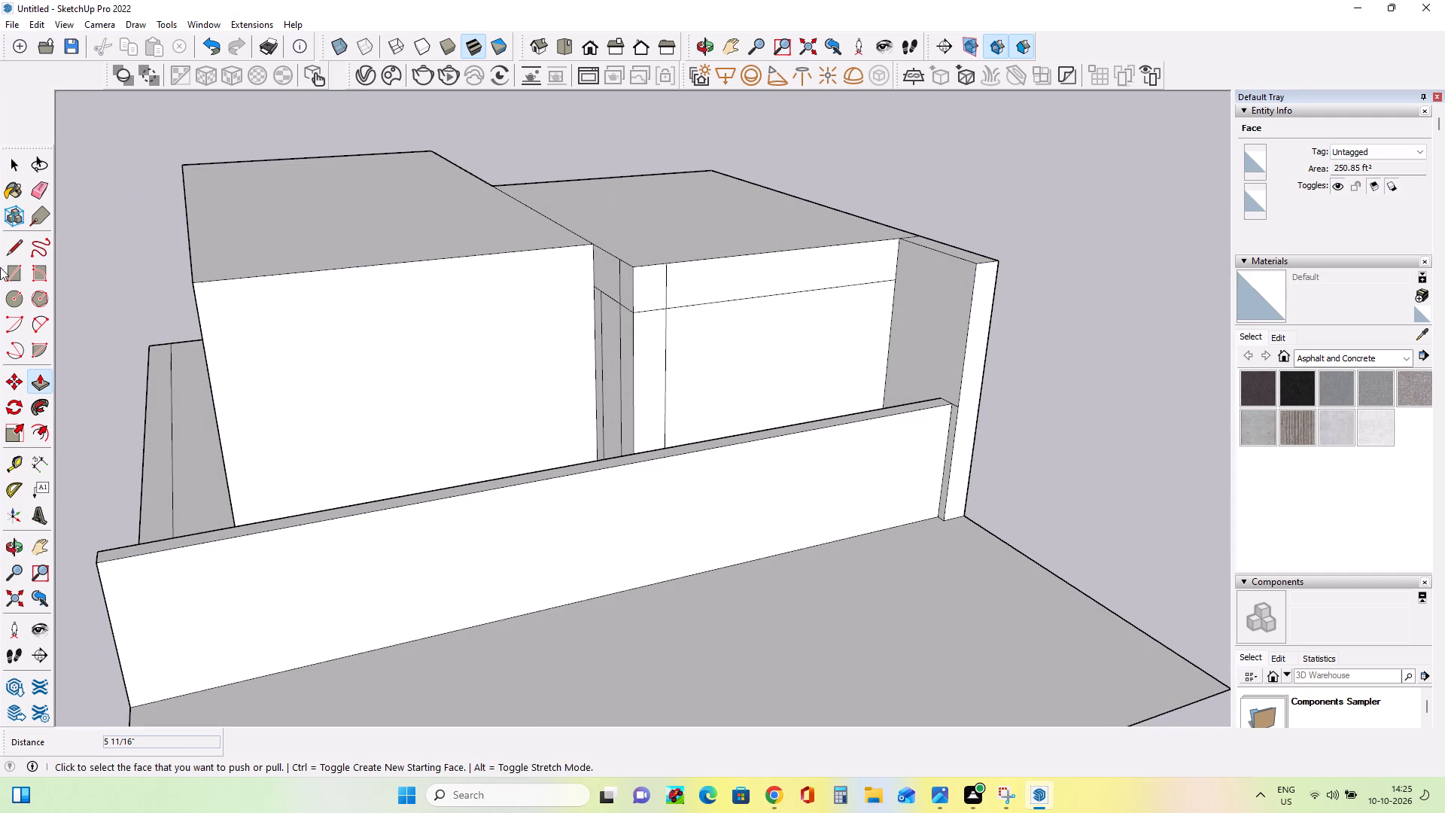
left_click(4, 247)
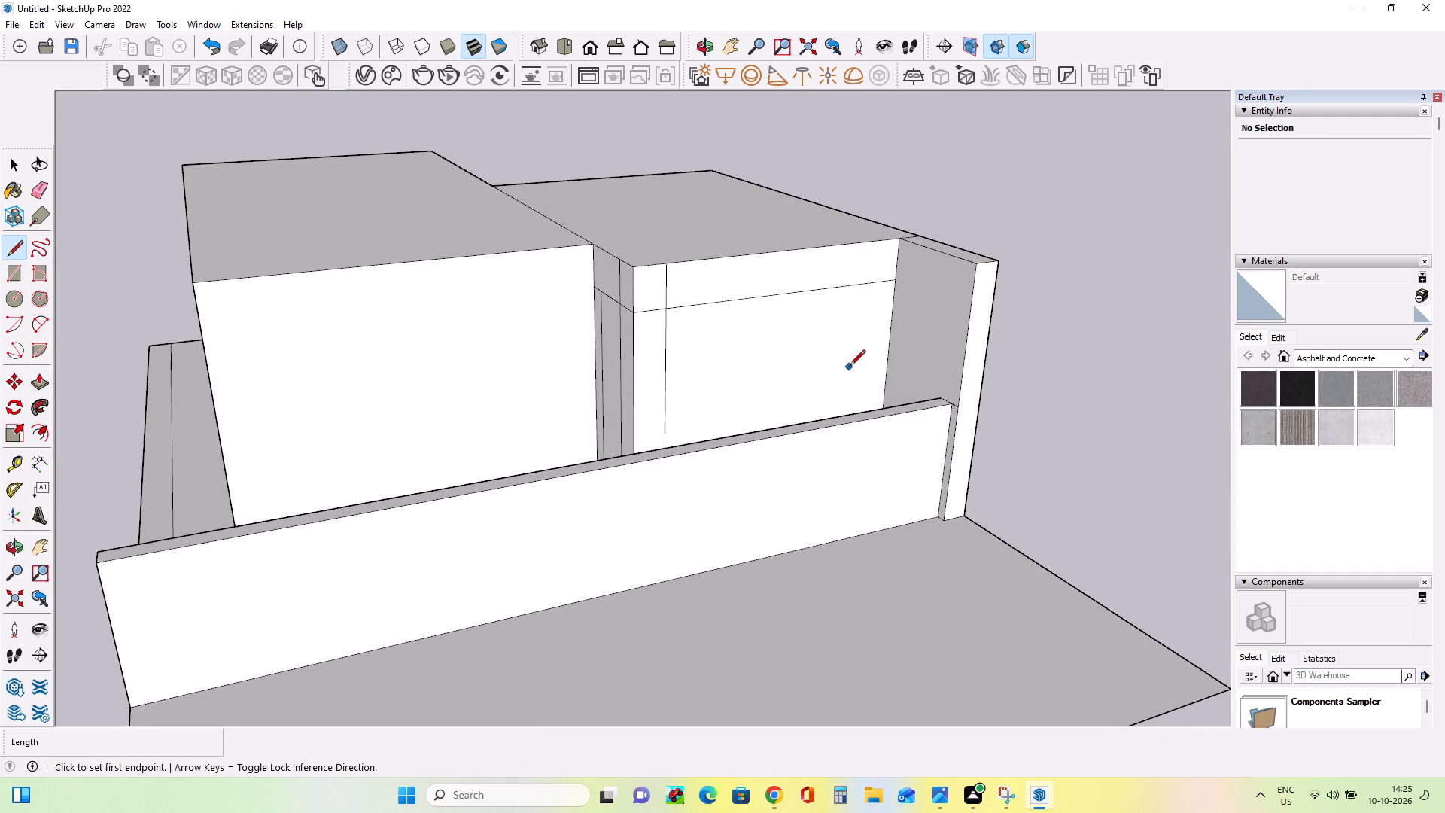
middle_click_drag(926, 416, 923, 444)
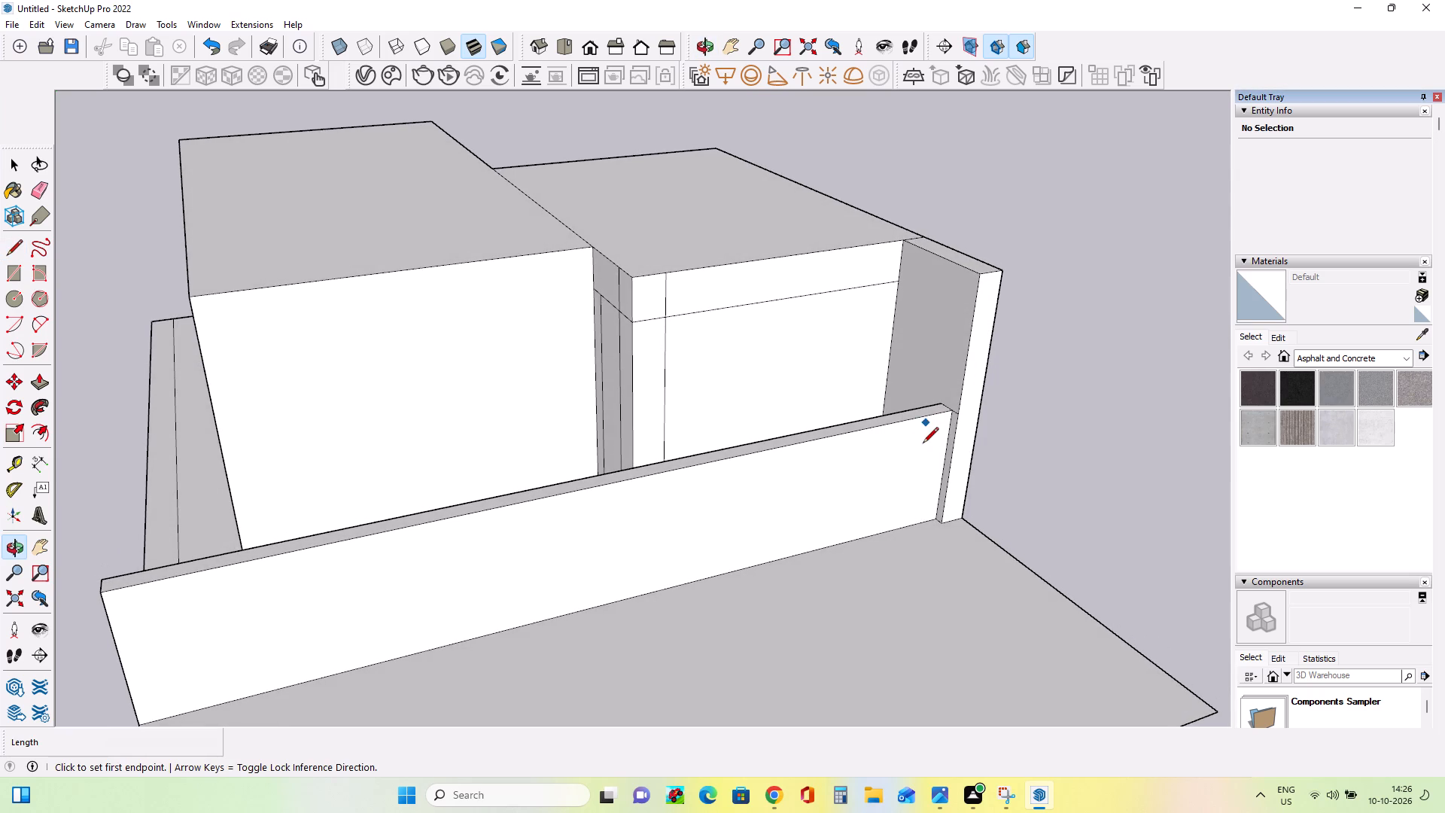
scroll(923, 434, "up", 3)
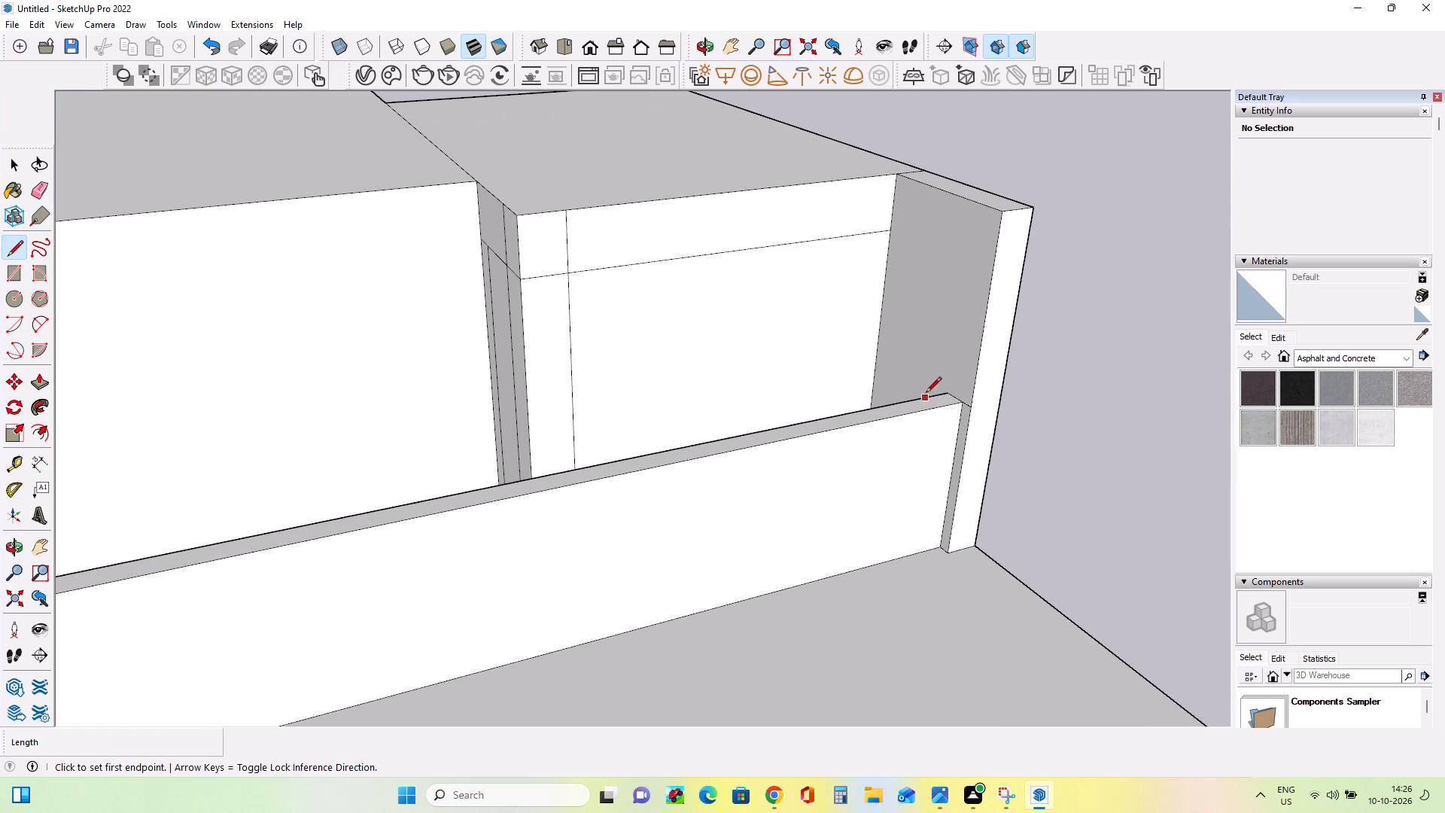
scroll(935, 402, "up", 4)
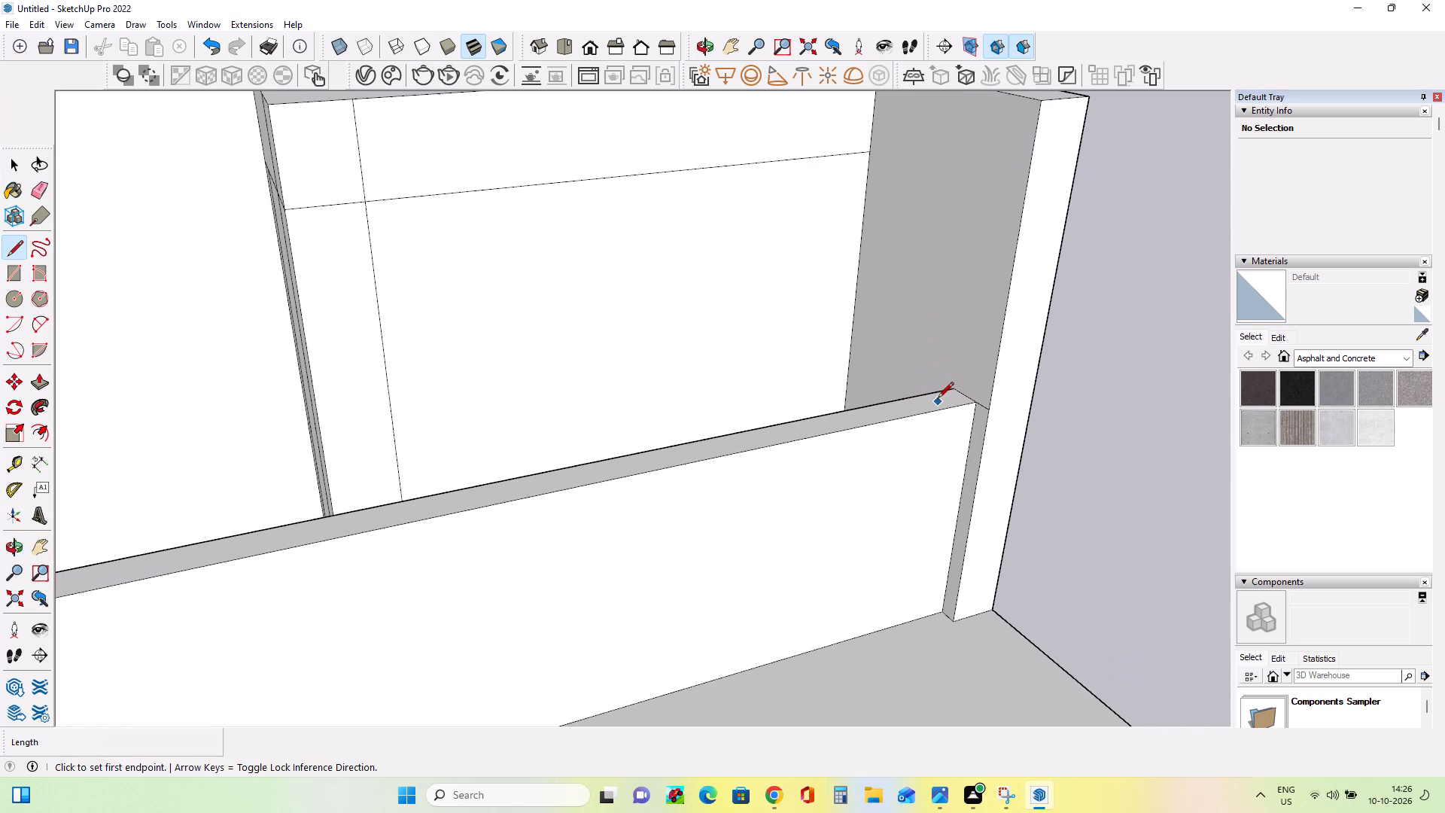
left_click(936, 396)
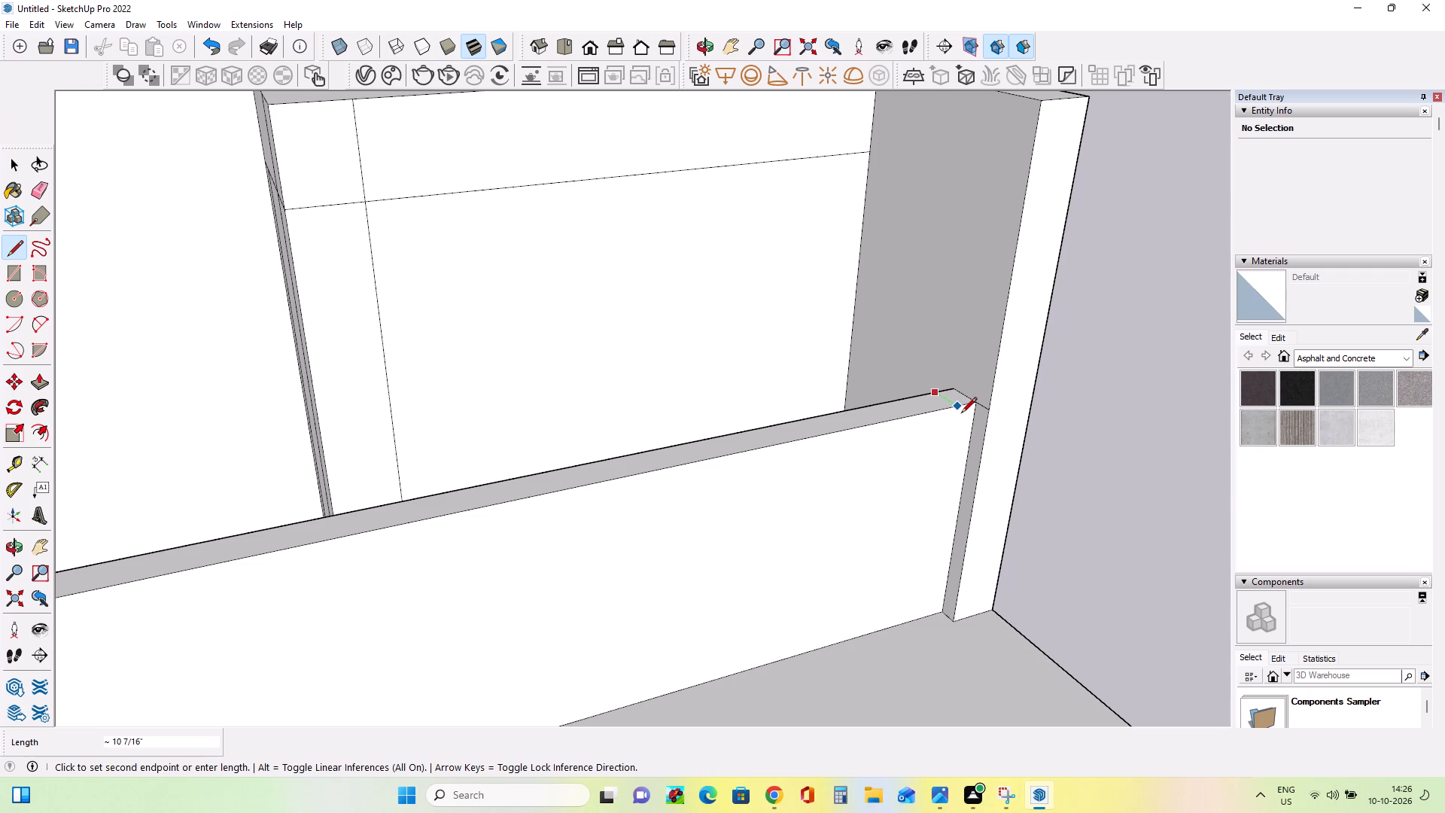
left_click(961, 414)
Raise the marked end piece of the wall top about 7' 4" to the height of the corner column.
middle_click_drag(969, 452, 954, 495)
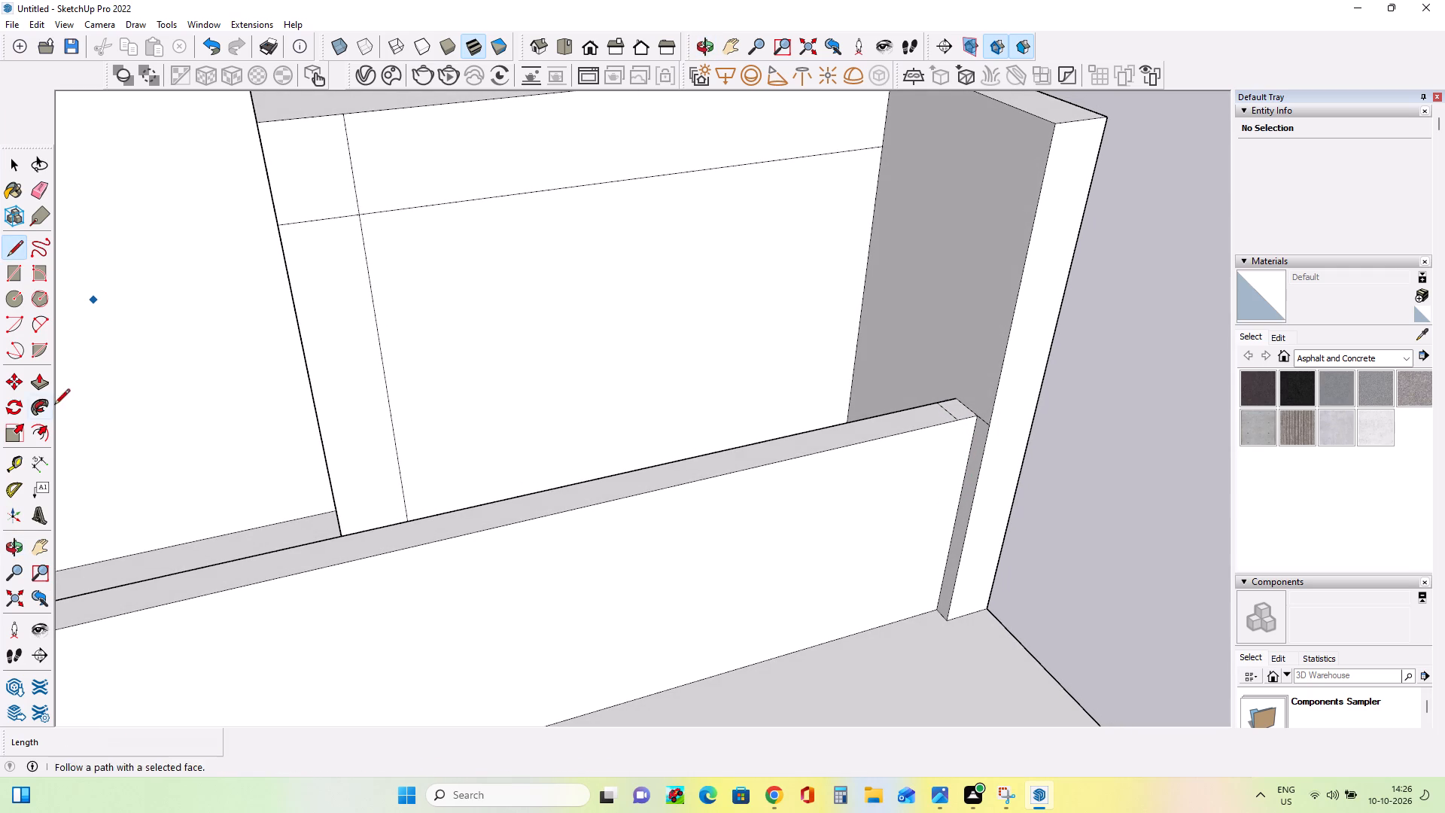
left_click(44, 386)
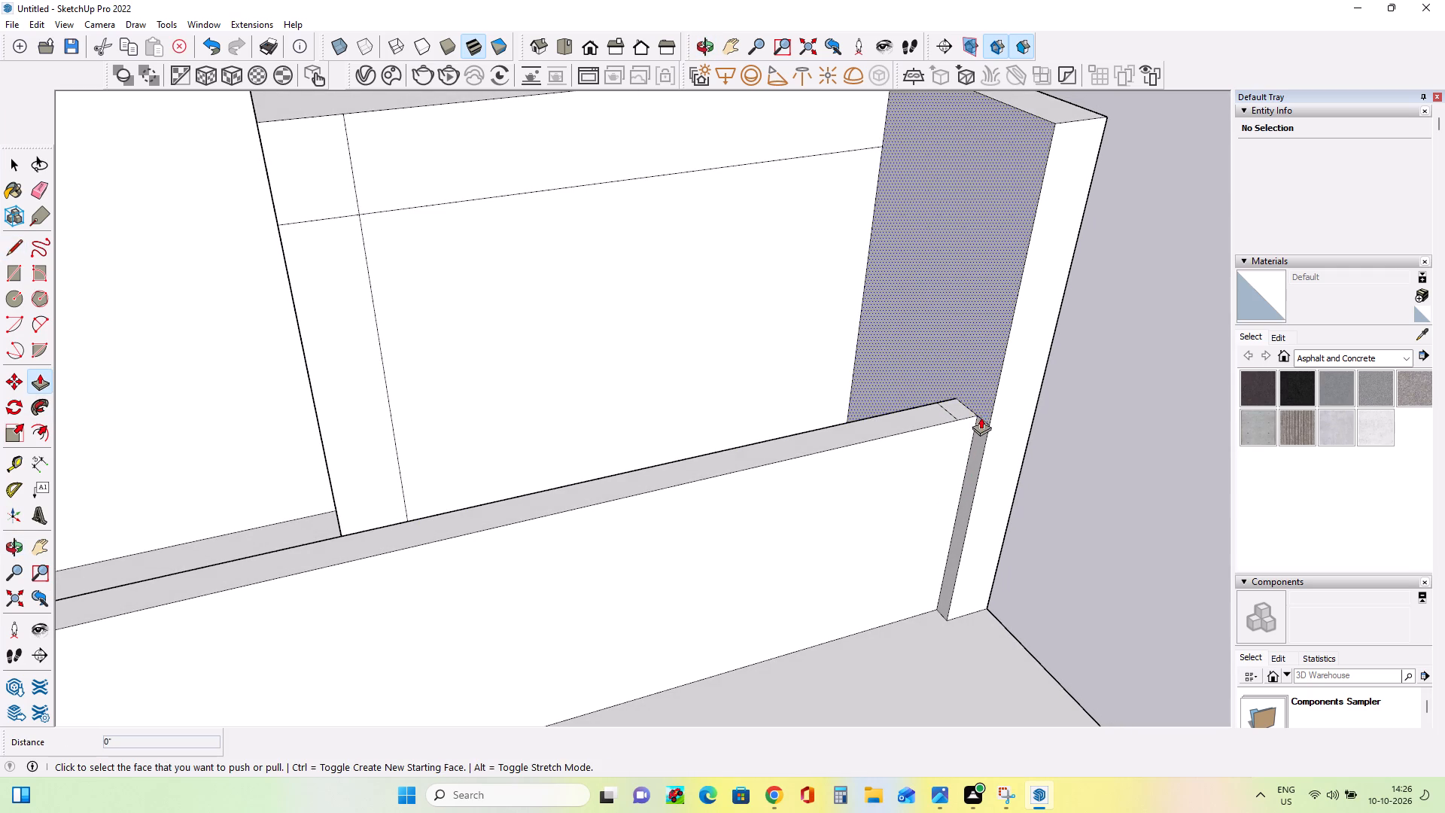
left_click(959, 410)
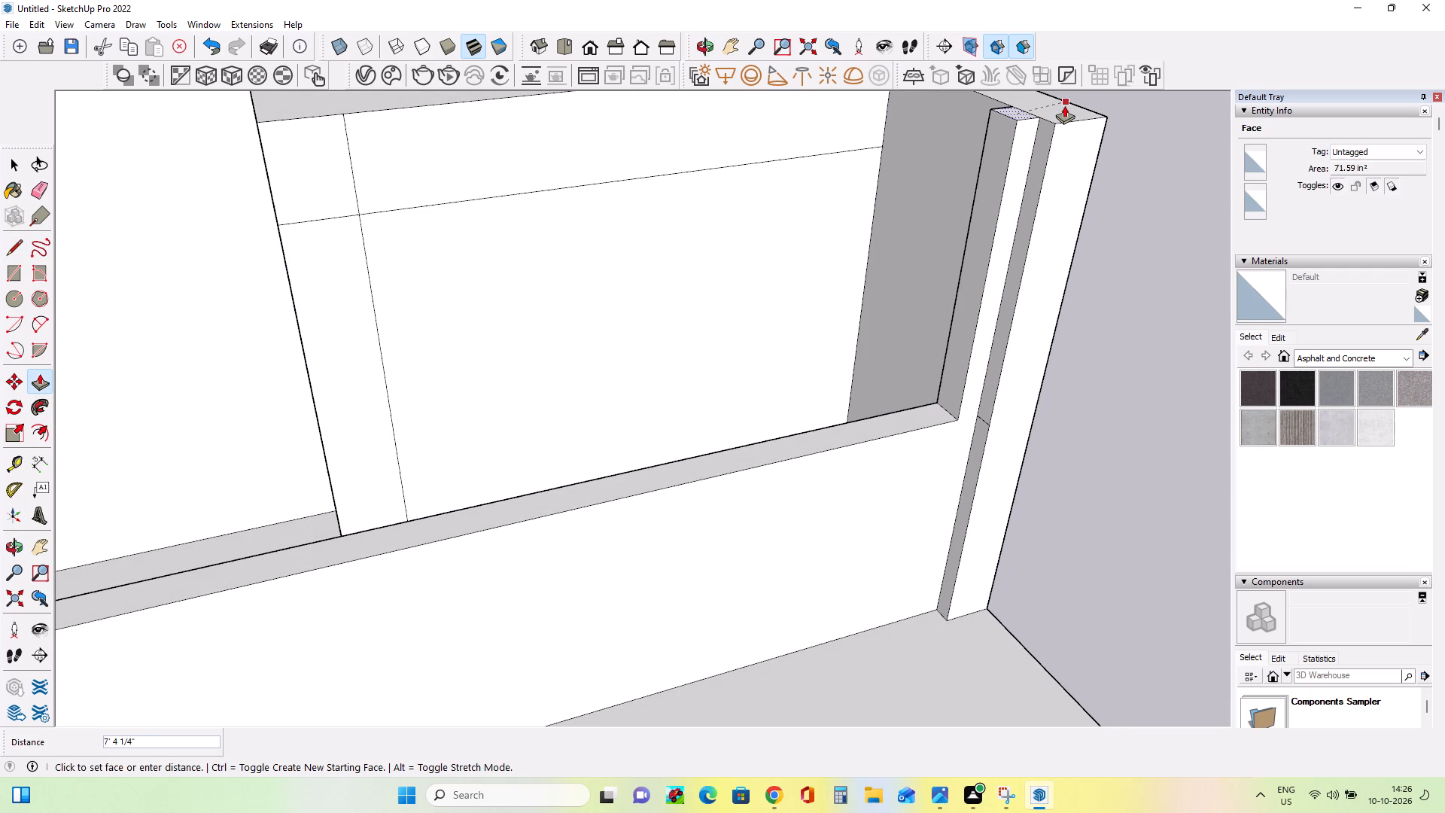
left_click(1064, 105)
Examine the boundary wall and its pier from several sides and compare them with the villa reference image.
middle_click_drag(1073, 303, 884, 262)
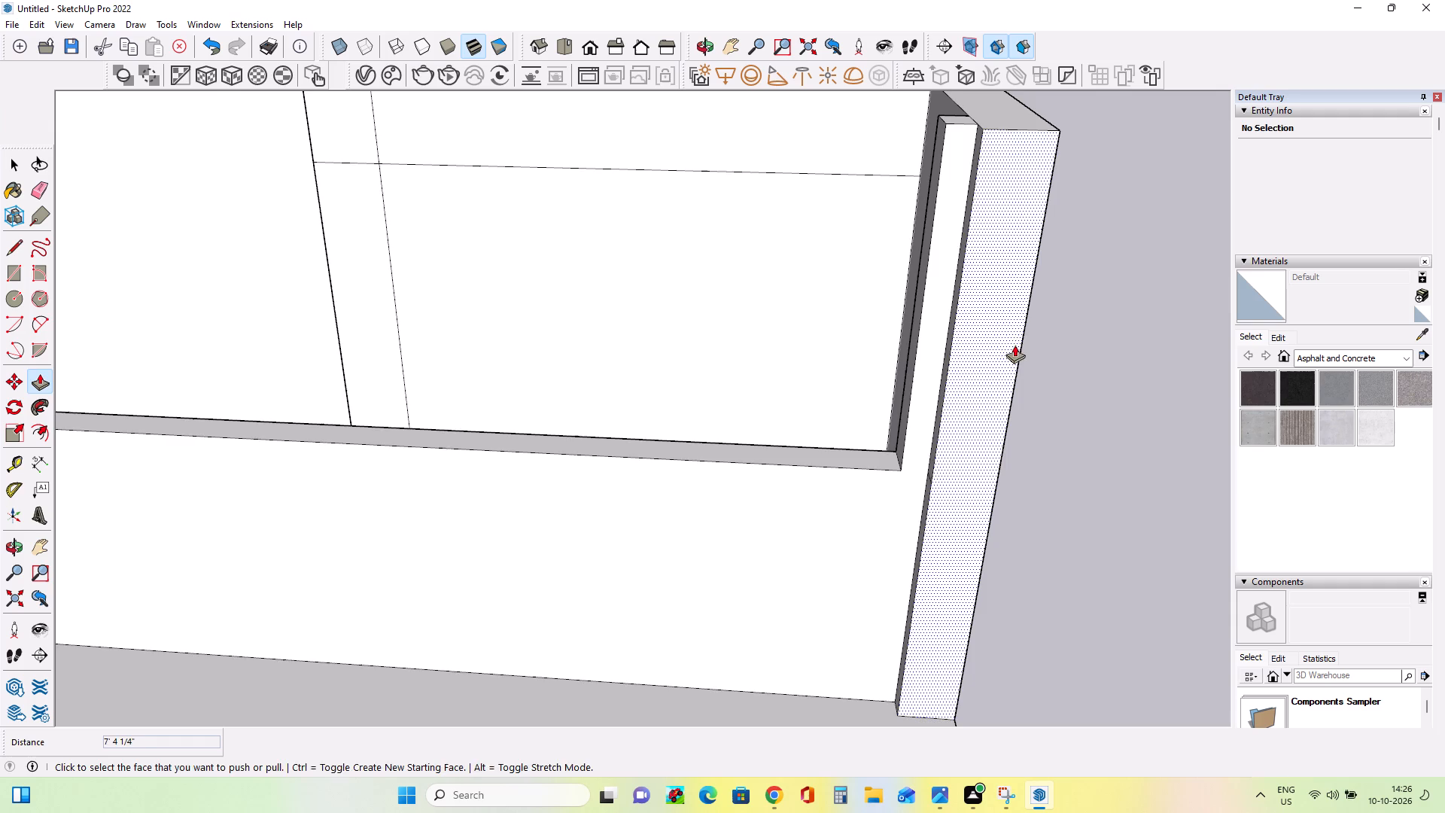
middle_click_drag(1015, 345, 1089, 331)
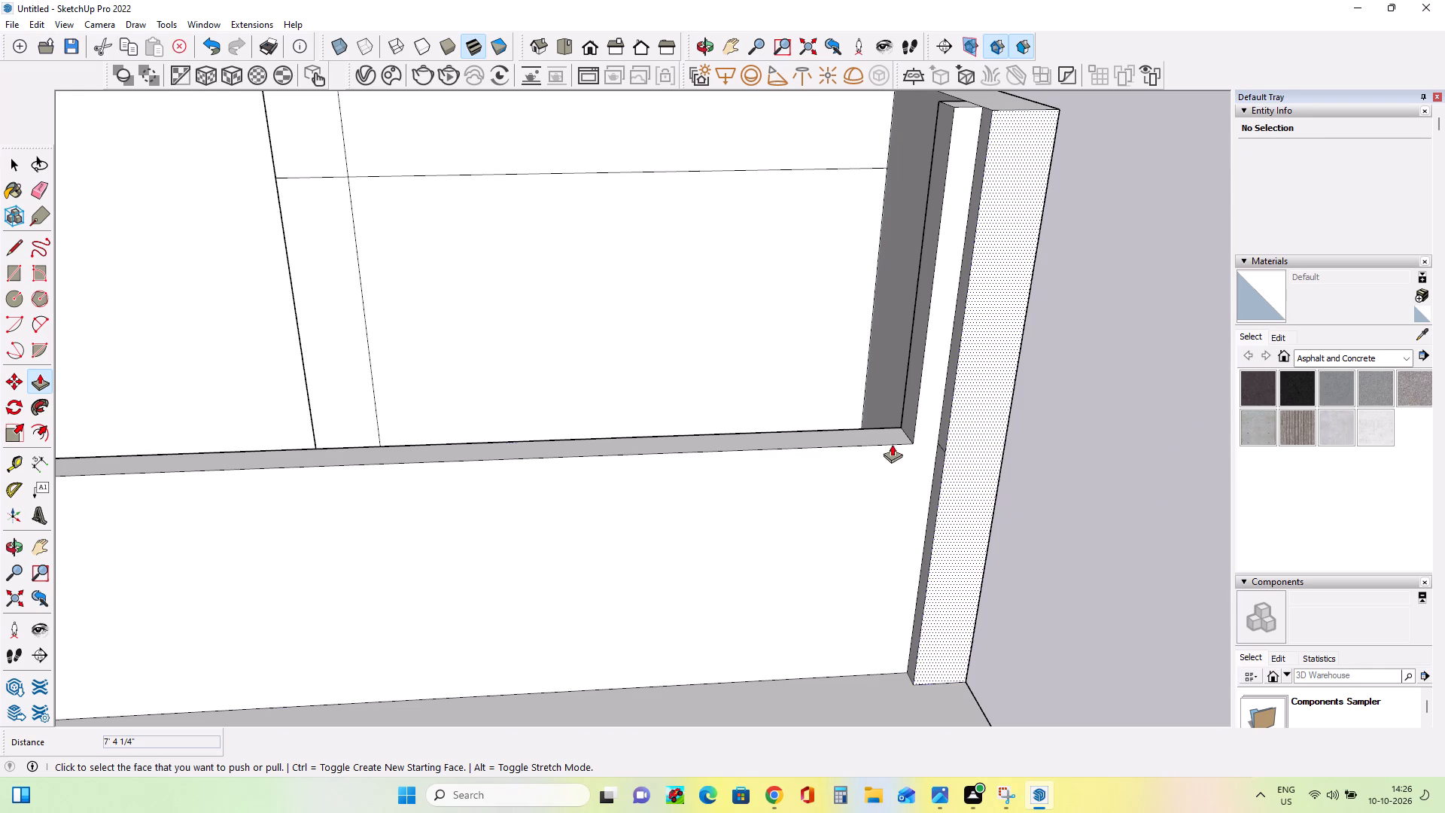
middle_click_drag(875, 448, 1081, 377)
scroll(1078, 377, "down", 3)
middle_click_drag(1072, 384, 1055, 385)
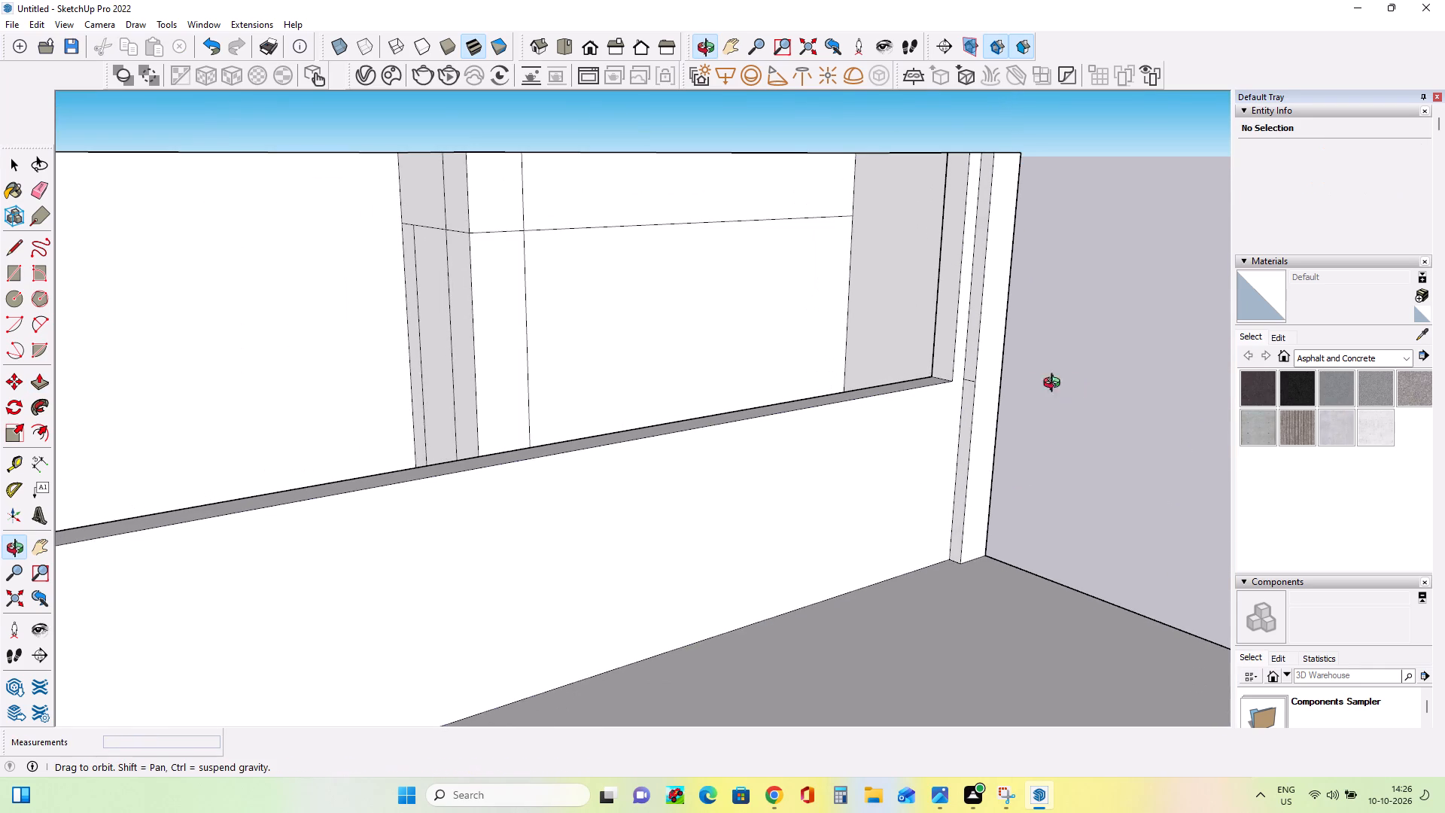
middle_click_drag(1055, 385, 967, 388)
scroll(966, 387, "down", 6)
middle_click_drag(1027, 411, 1027, 477)
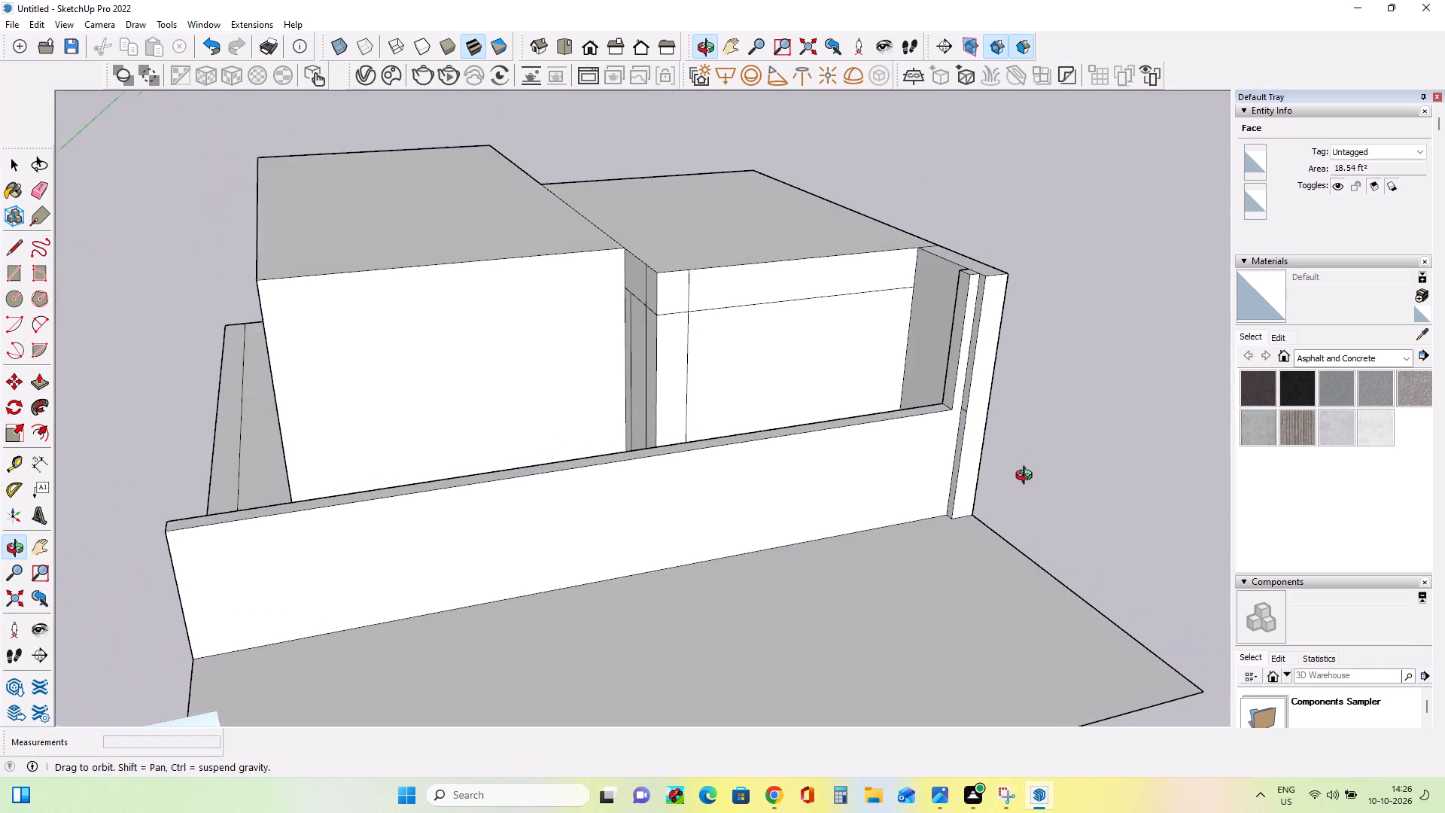
middle_click_drag(1027, 477, 1208, 426)
middle_click_drag(744, 491, 475, 534)
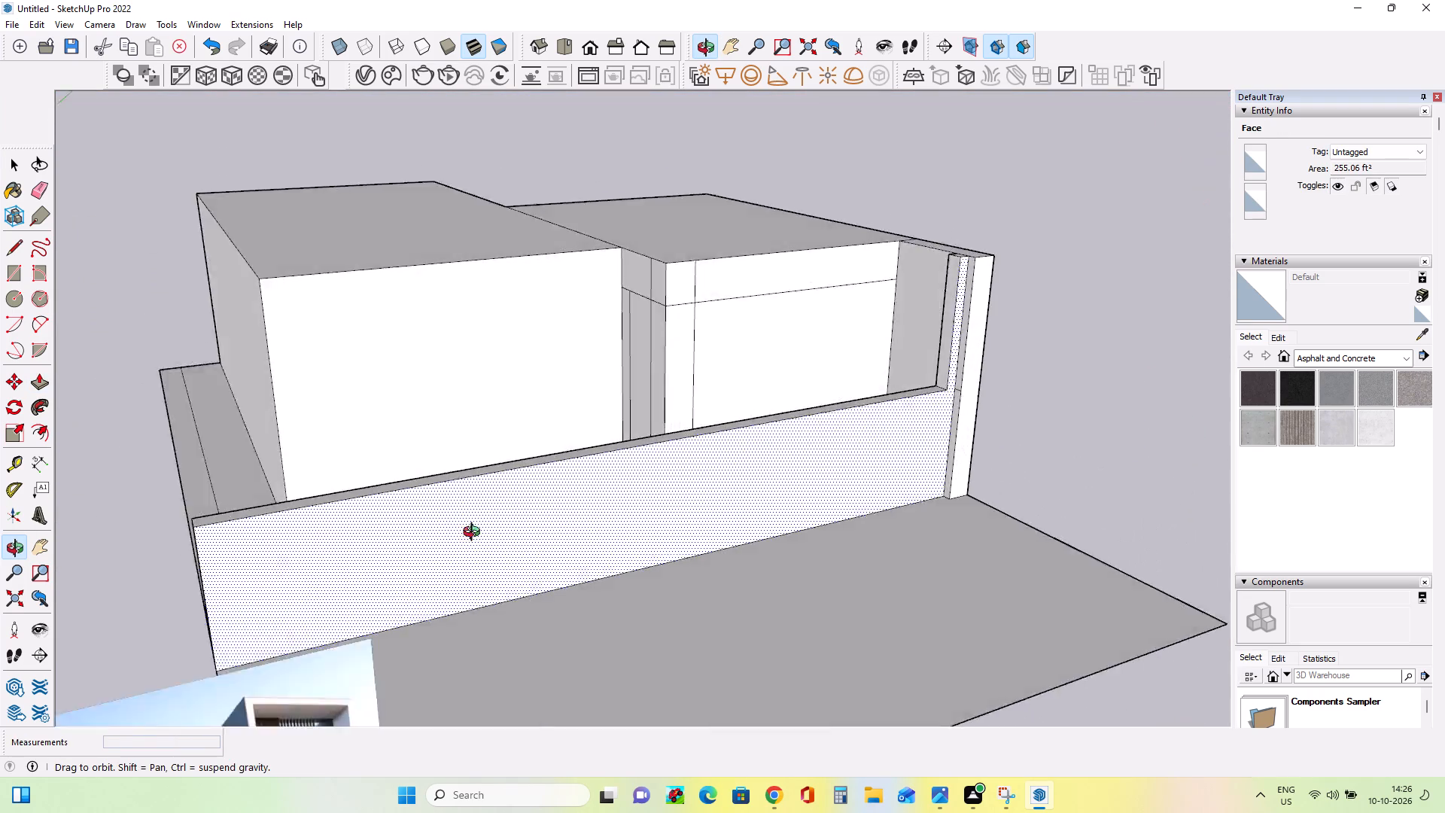
middle_click_drag(475, 534, 461, 536)
middle_click_drag(775, 478, 844, 493)
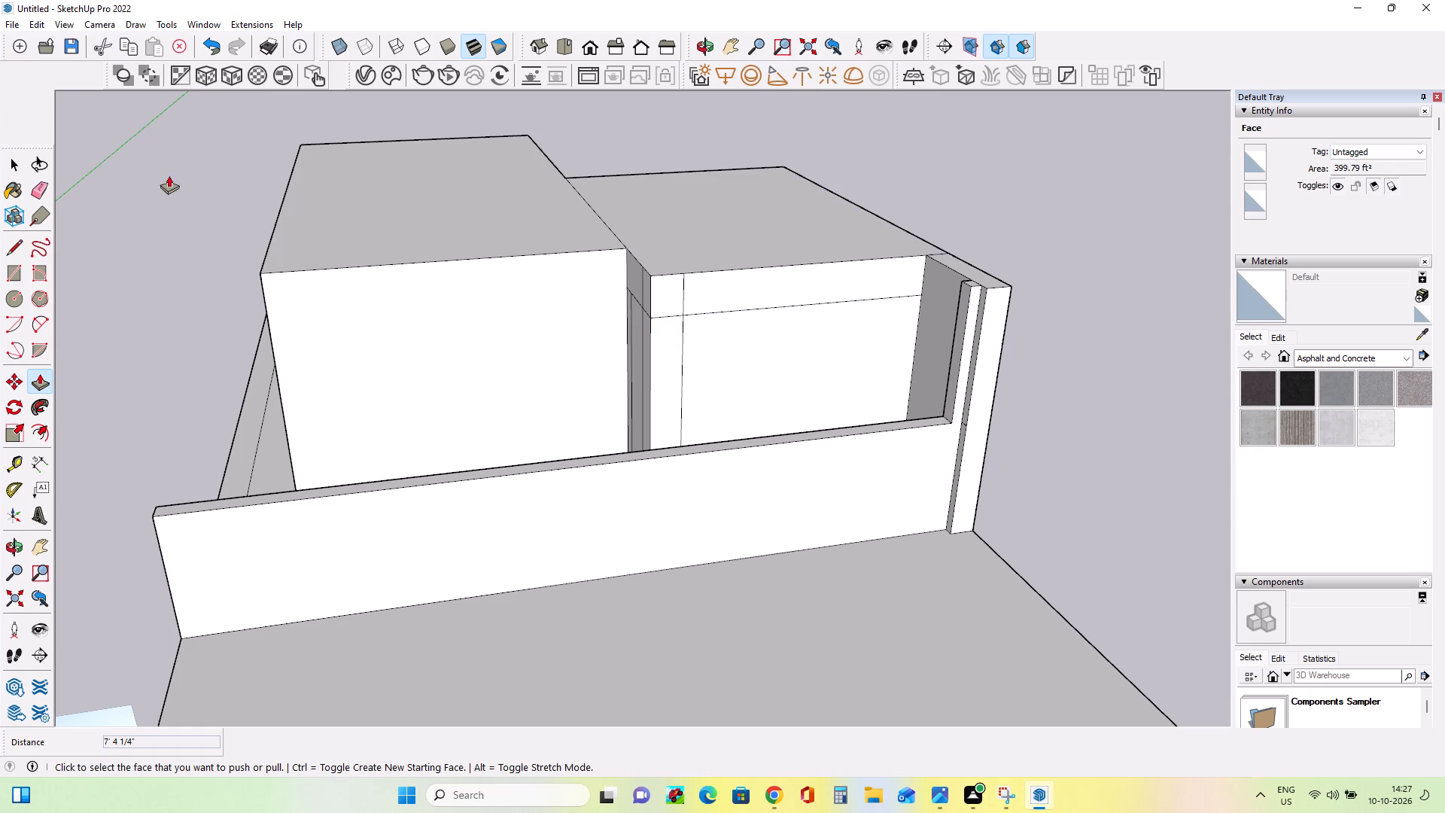
middle_click_drag(665, 238, 290, 283)
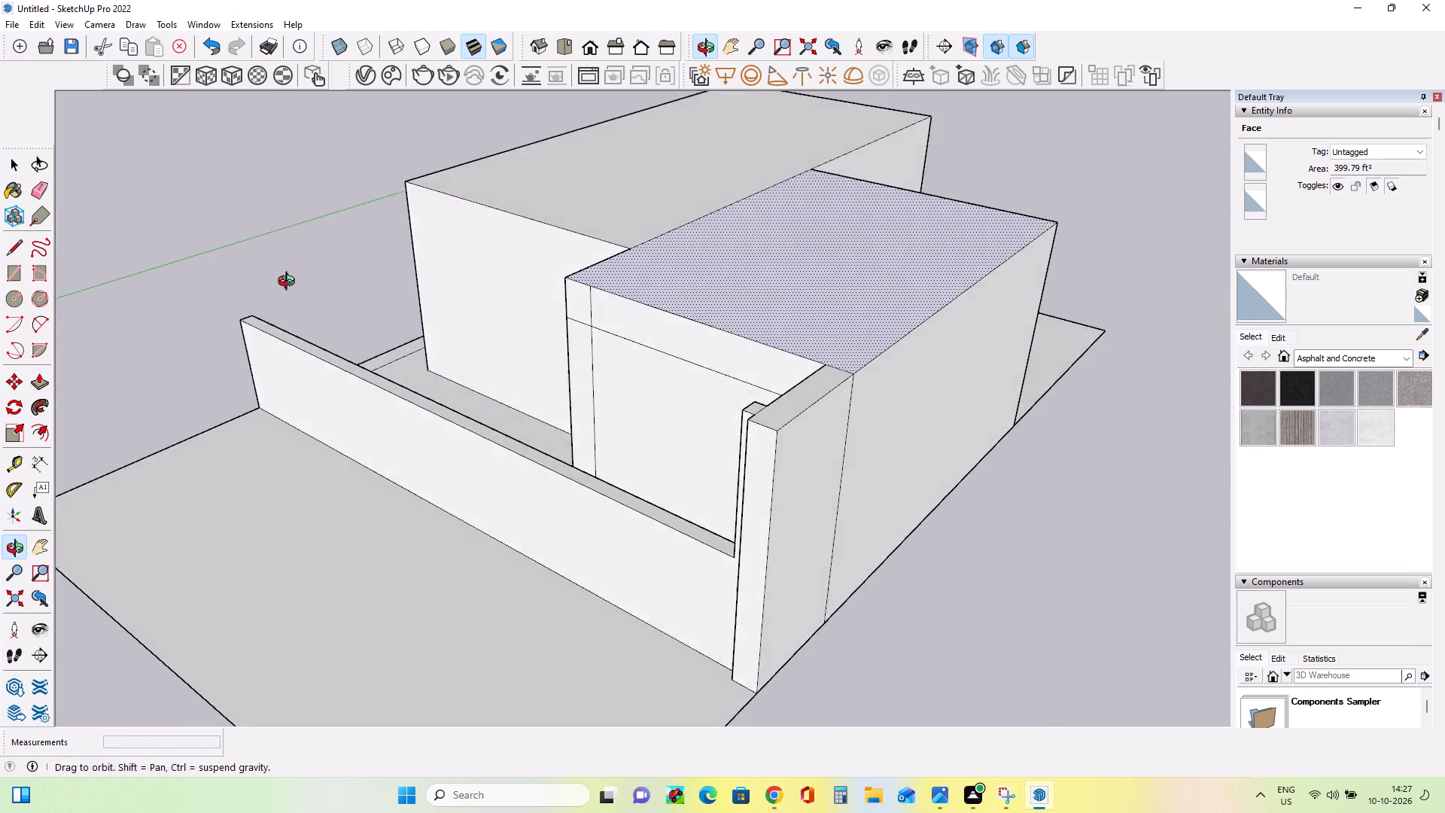
middle_click_drag(290, 283, 869, 190)
middle_click(862, 183)
middle_click_drag(853, 419, 708, 314)
scroll(756, 364, "down", 4)
scroll(437, 426, "up", 8)
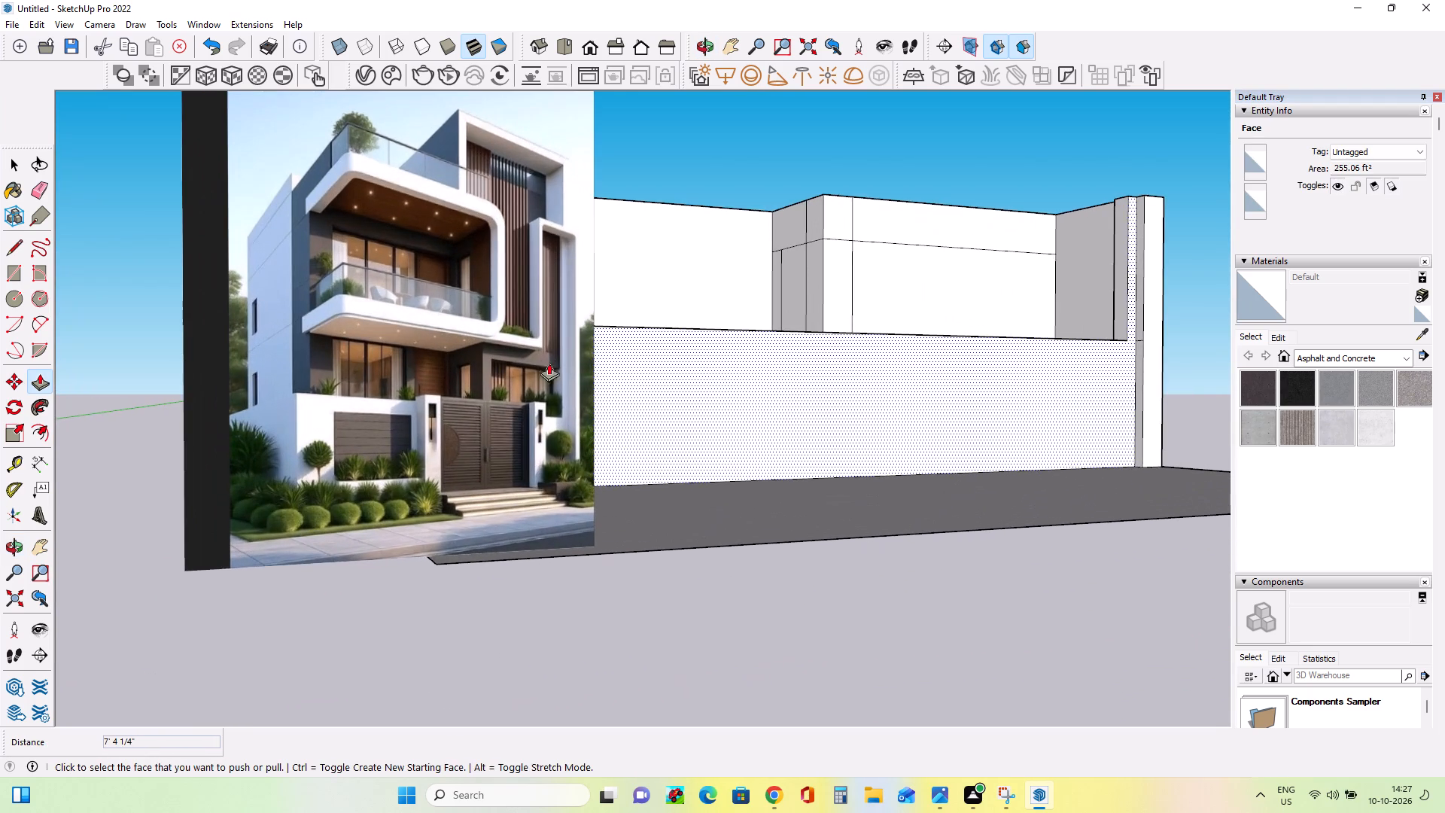
middle_click_drag(548, 361, 503, 434)
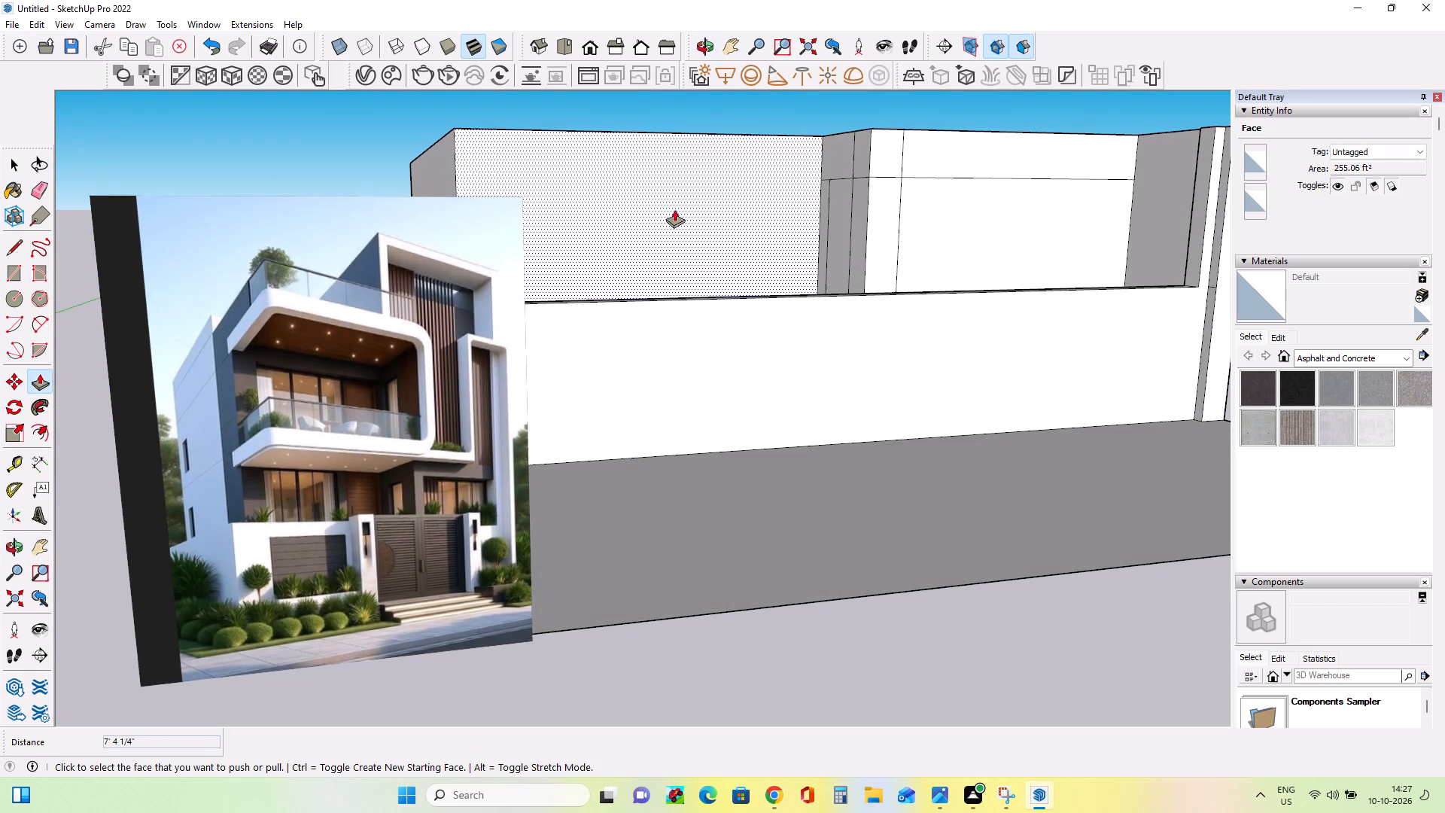
middle_click(670, 285)
scroll(209, 486, "up", 3)
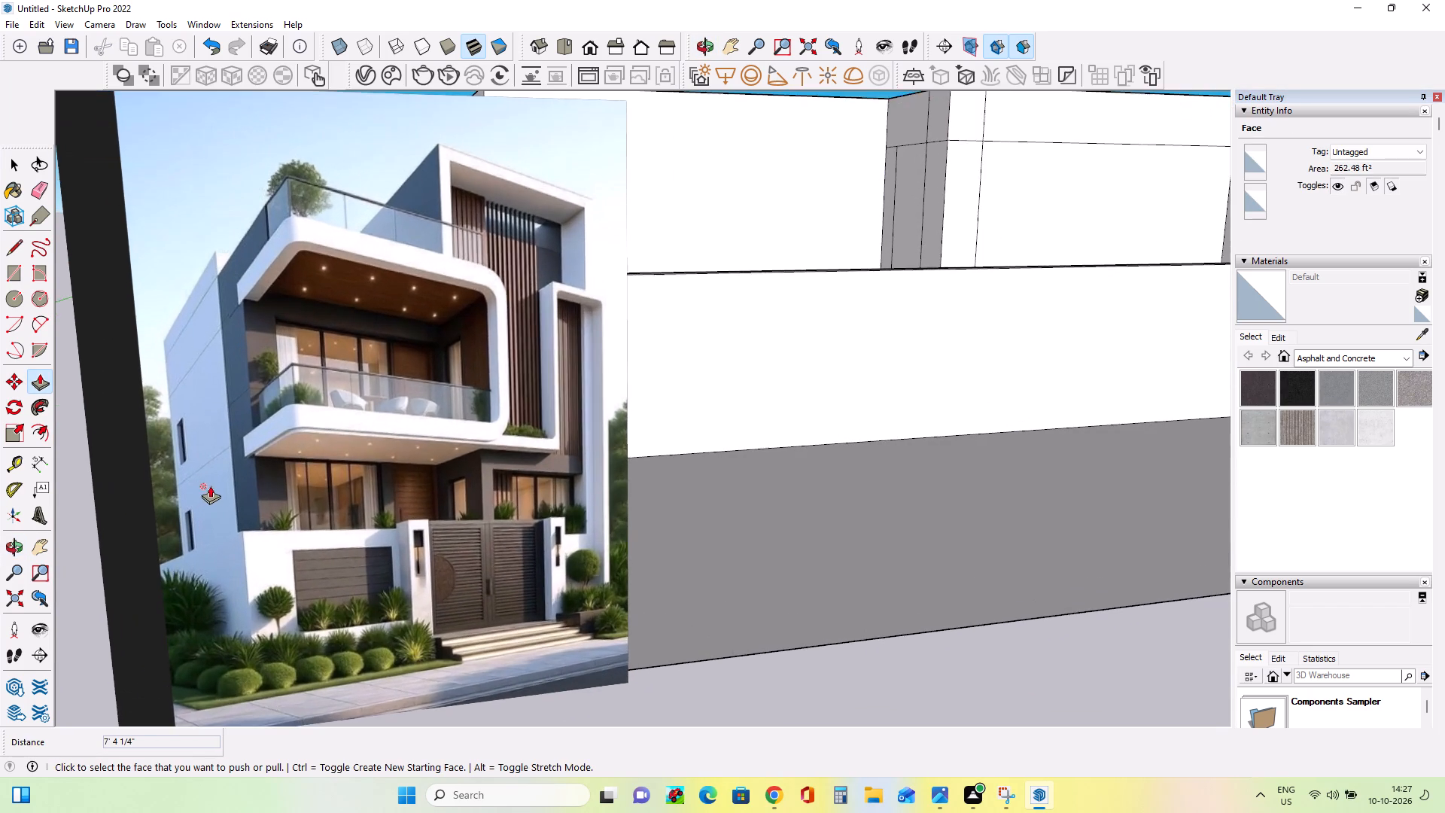
scroll(254, 488, "up", 2)
middle_click_drag(312, 477, 300, 508)
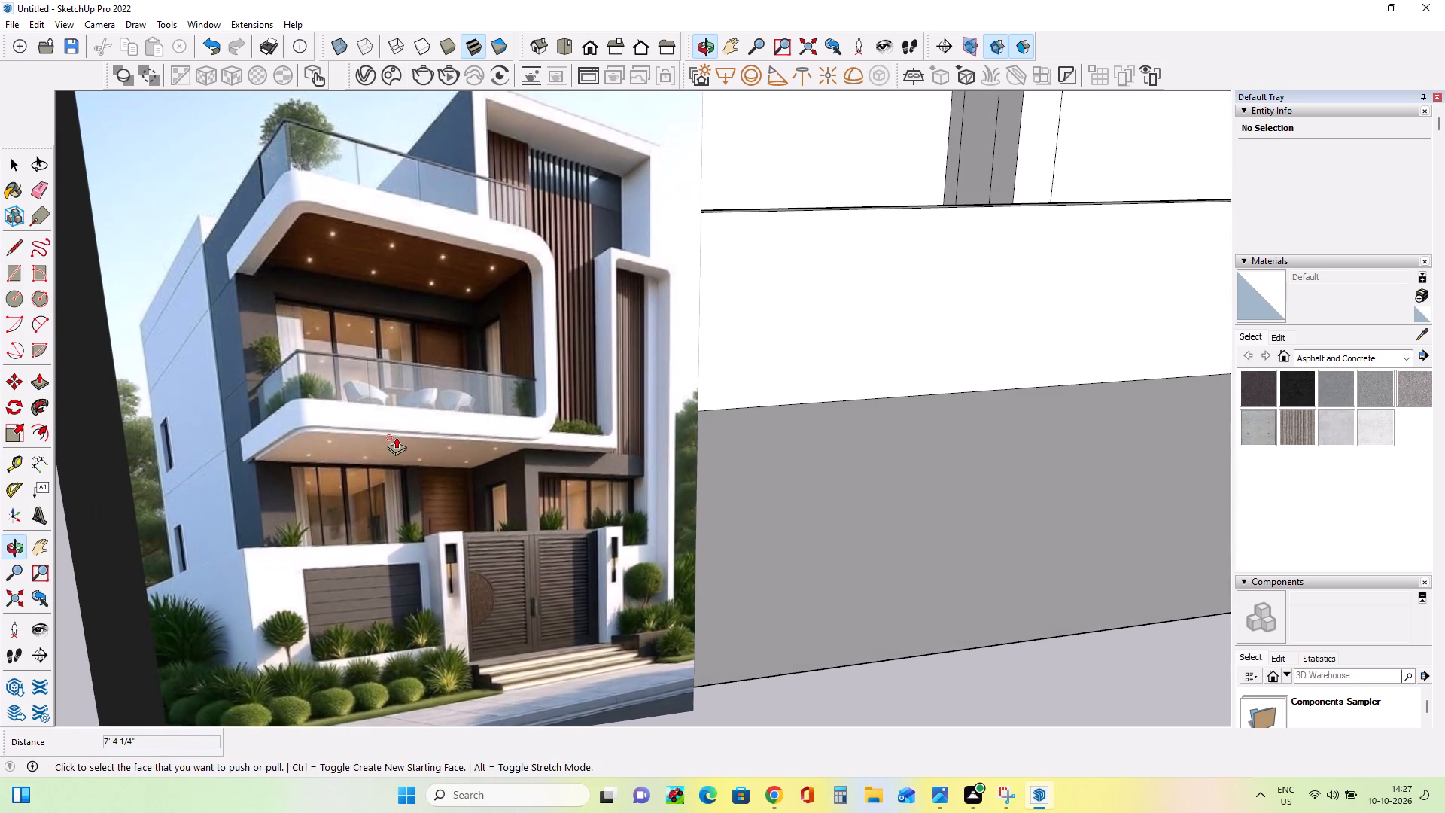
scroll(396, 437, "down", 6)
scroll(418, 422, "up", 1)
scroll(418, 422, "down", 1)
middle_click_drag(894, 283, 850, 363)
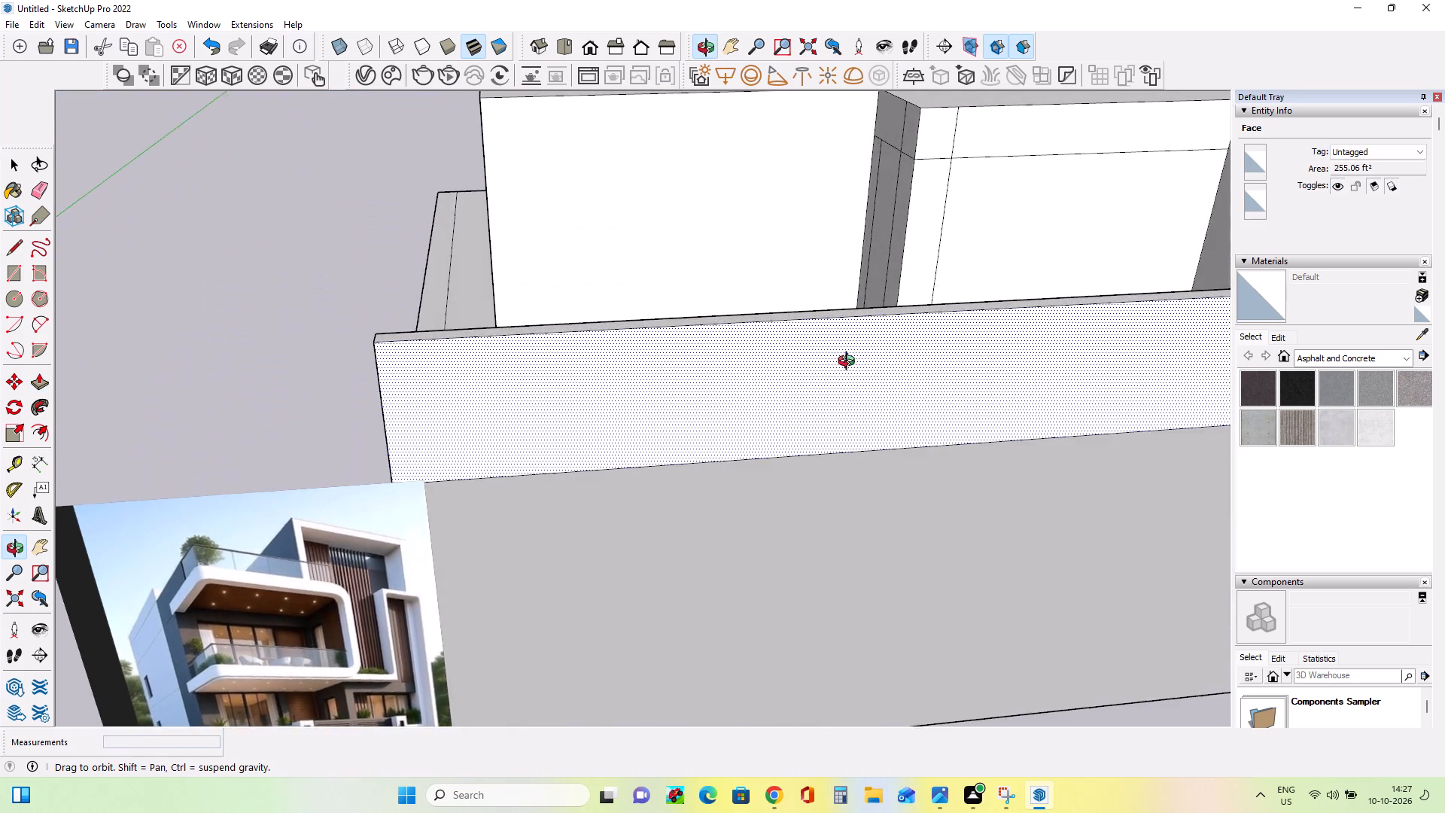
middle_click_drag(850, 363, 1069, 355)
middle_click_drag(662, 395, 980, 410)
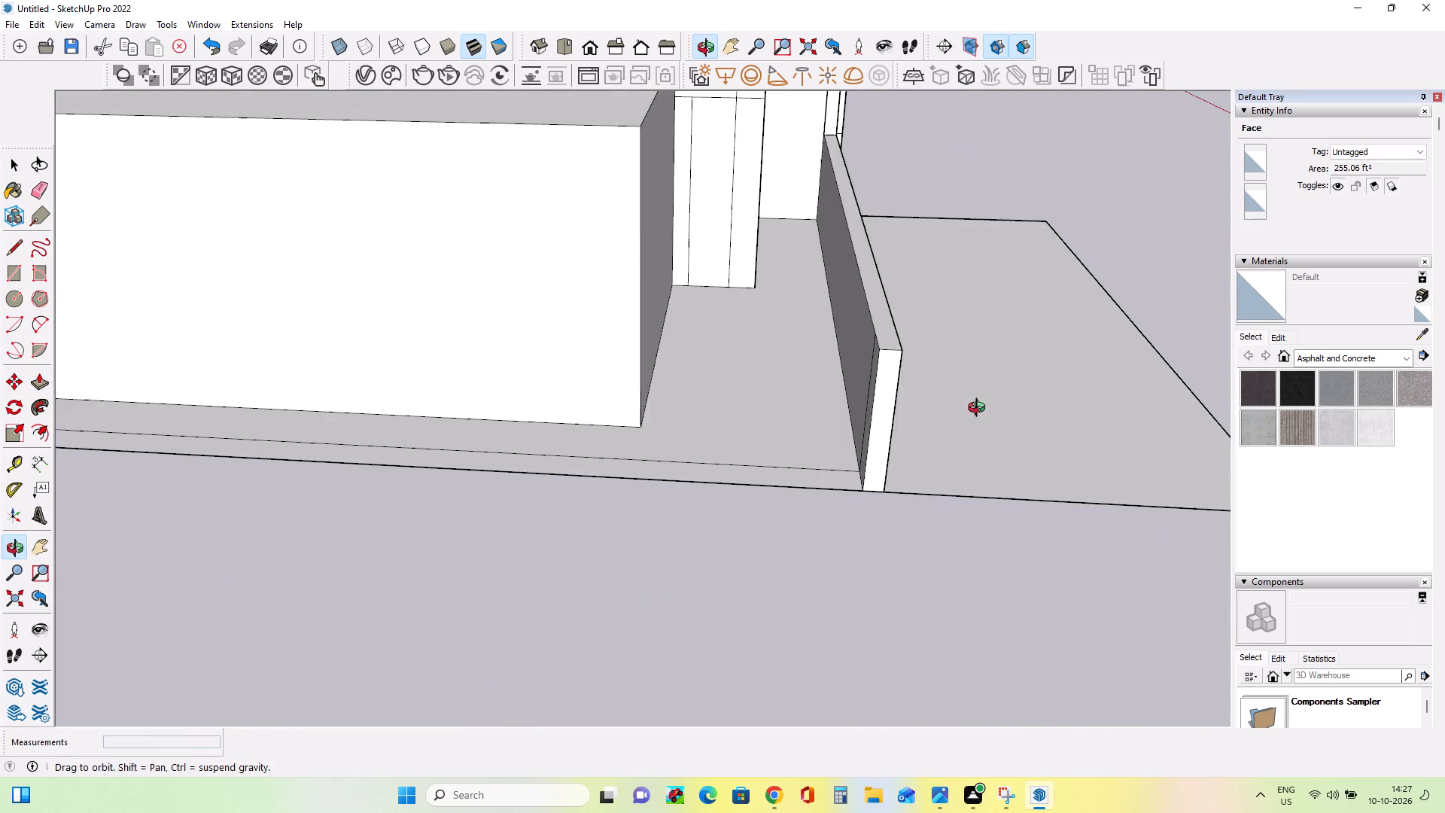
middle_click_drag(980, 410, 790, 414)
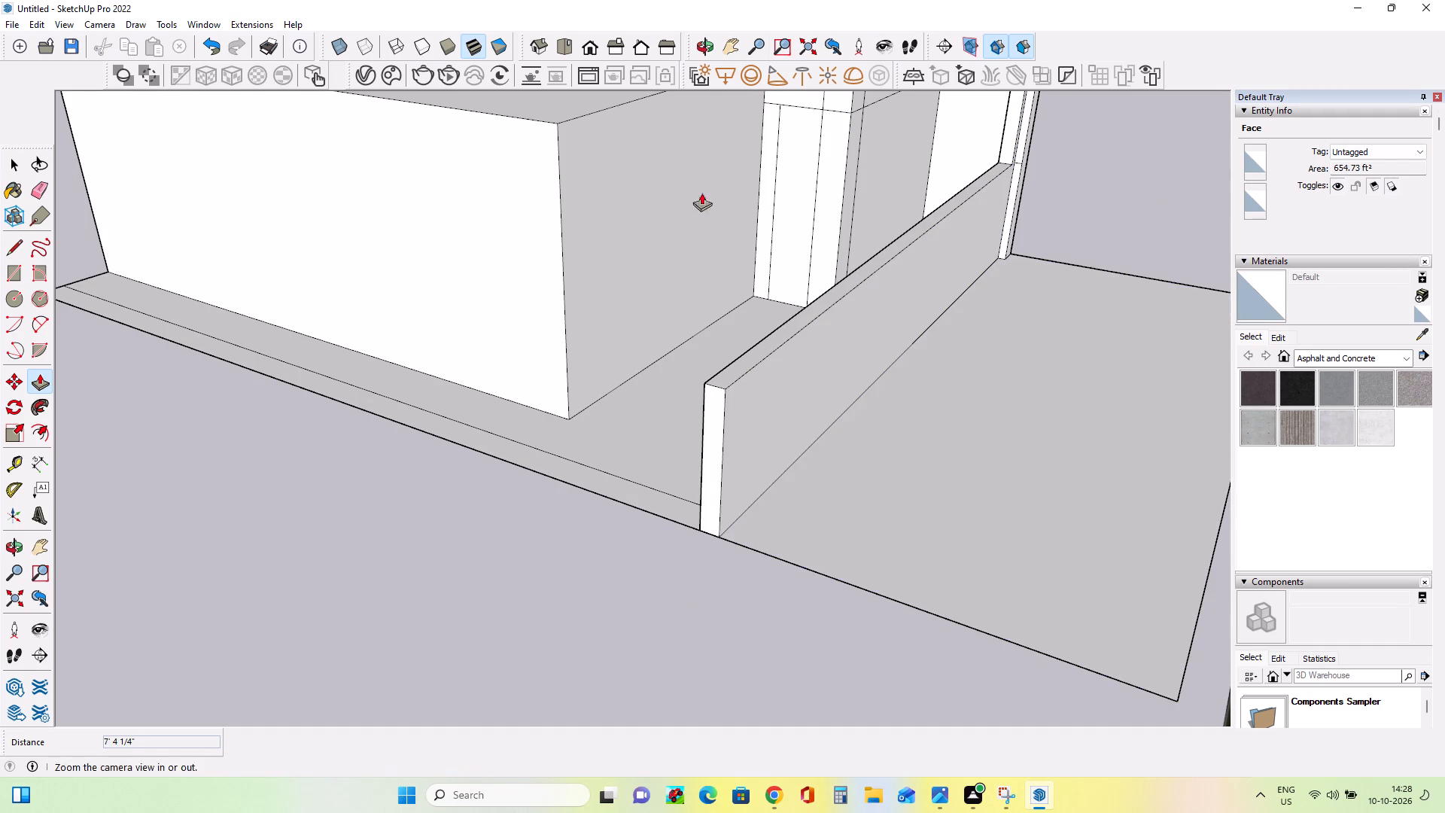
Push the boundary wall's free end in about 1' 7" from the plot edge, to the side strip's inner line.
scroll(598, 428, "down", 1)
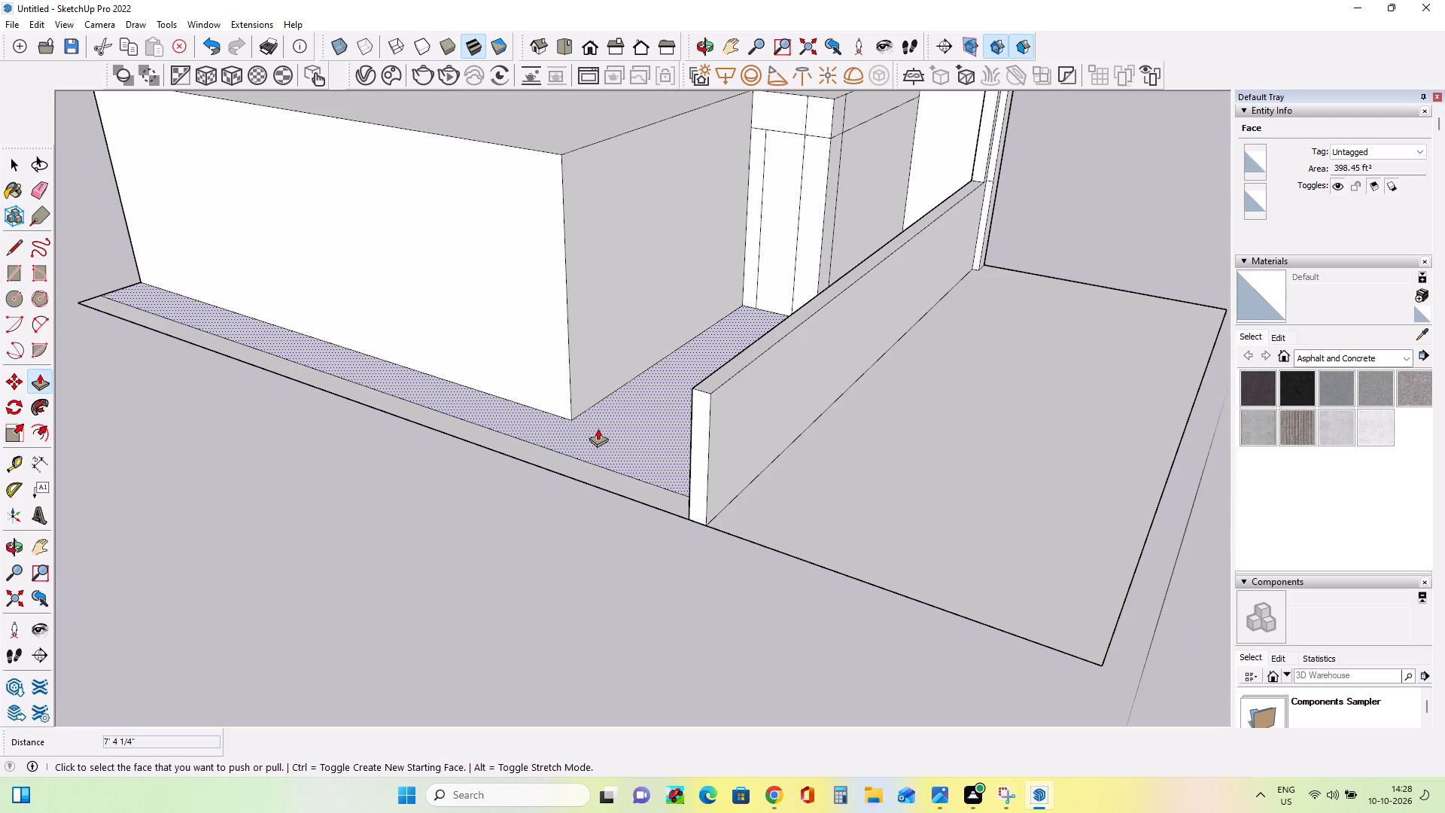
left_click(13, 269)
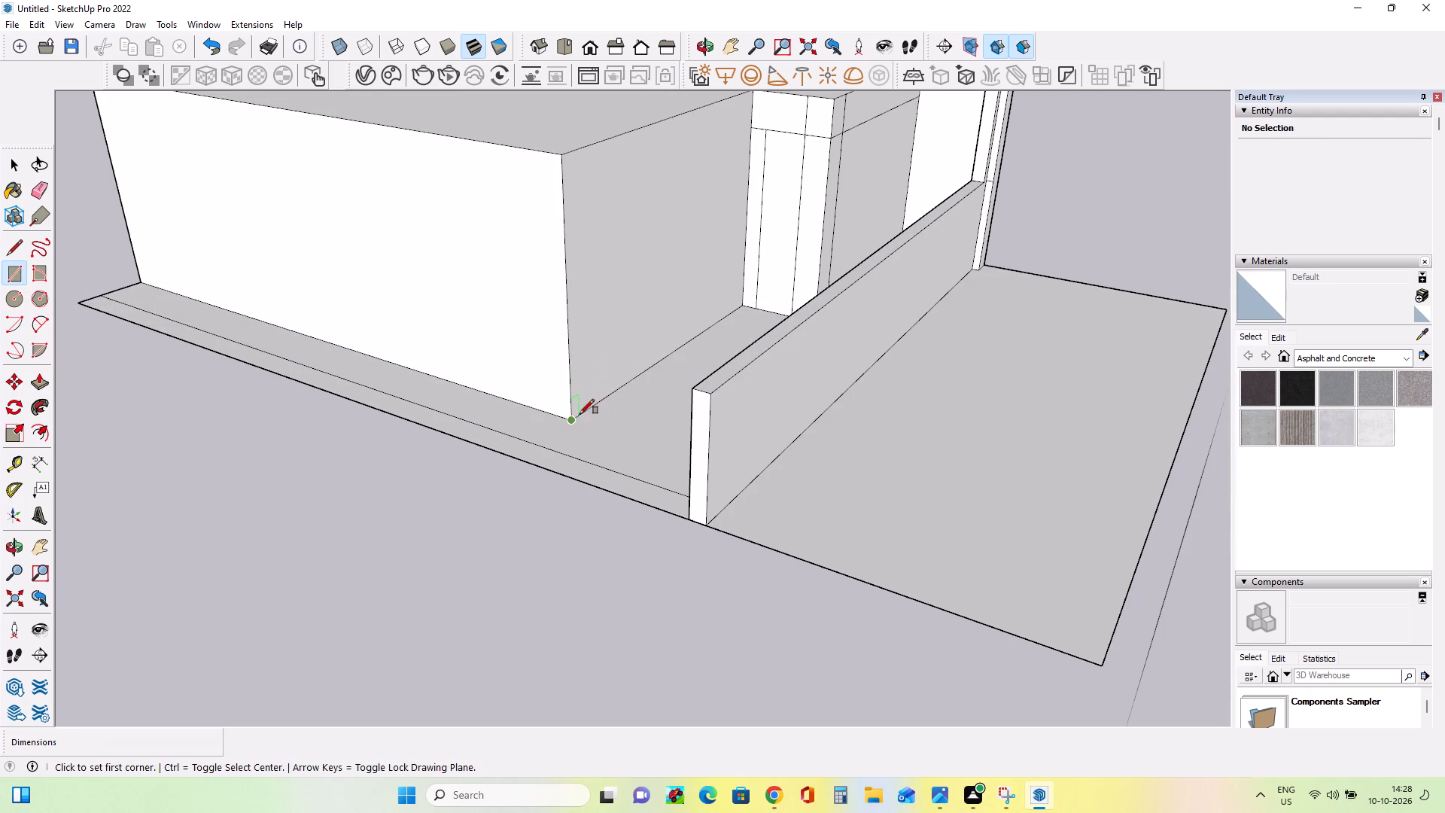
middle_click_drag(589, 417, 601, 479)
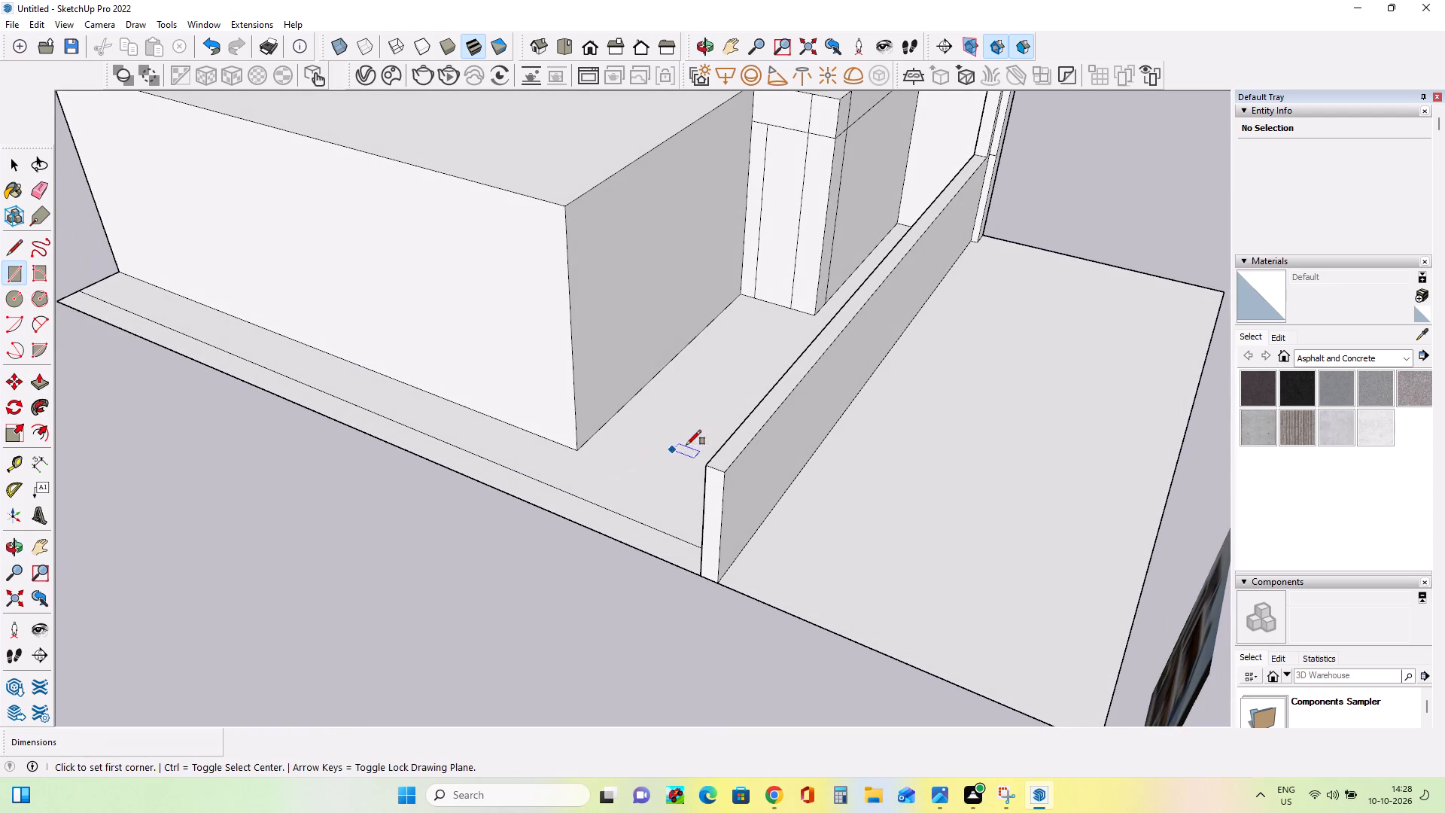
middle_click_drag(685, 438, 715, 456)
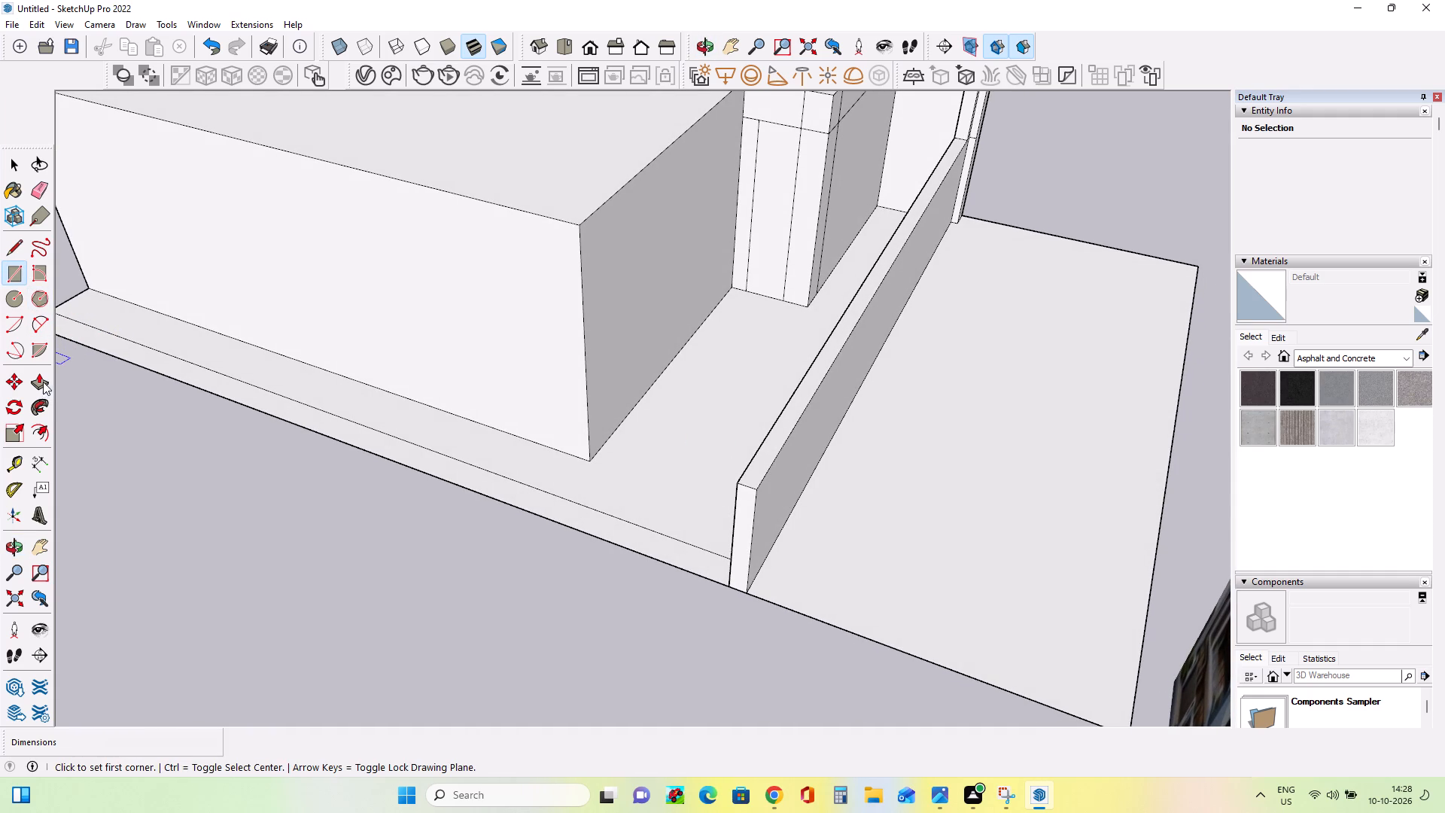
left_click(43, 382)
left_click(741, 523)
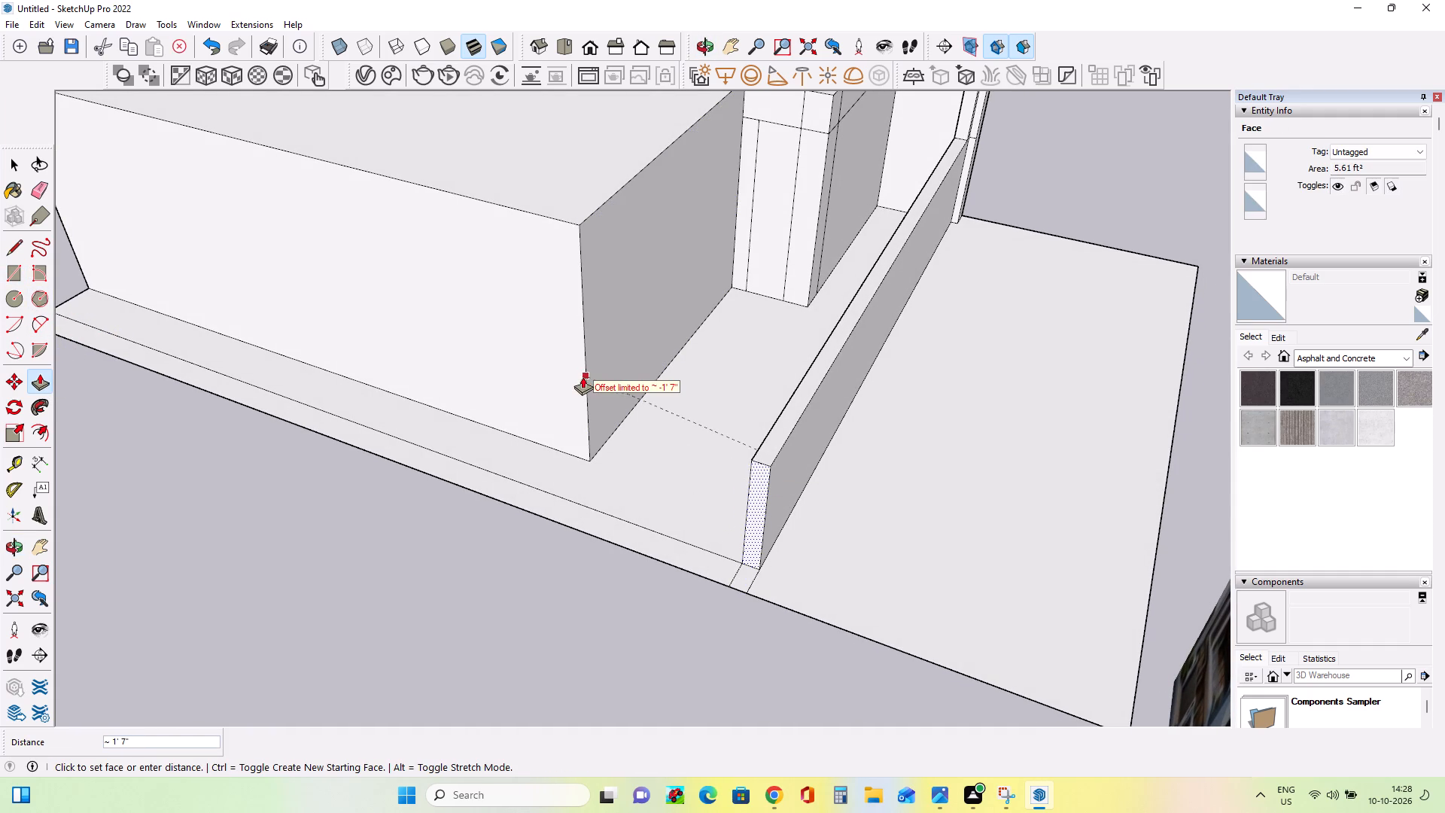
left_click(583, 376)
Push the wall's free end in another 2 7/16" and about 2' 10" more, using the larger block's side corner as reference.
middle_click_drag(758, 501, 567, 473)
left_click_drag(573, 477, 570, 459)
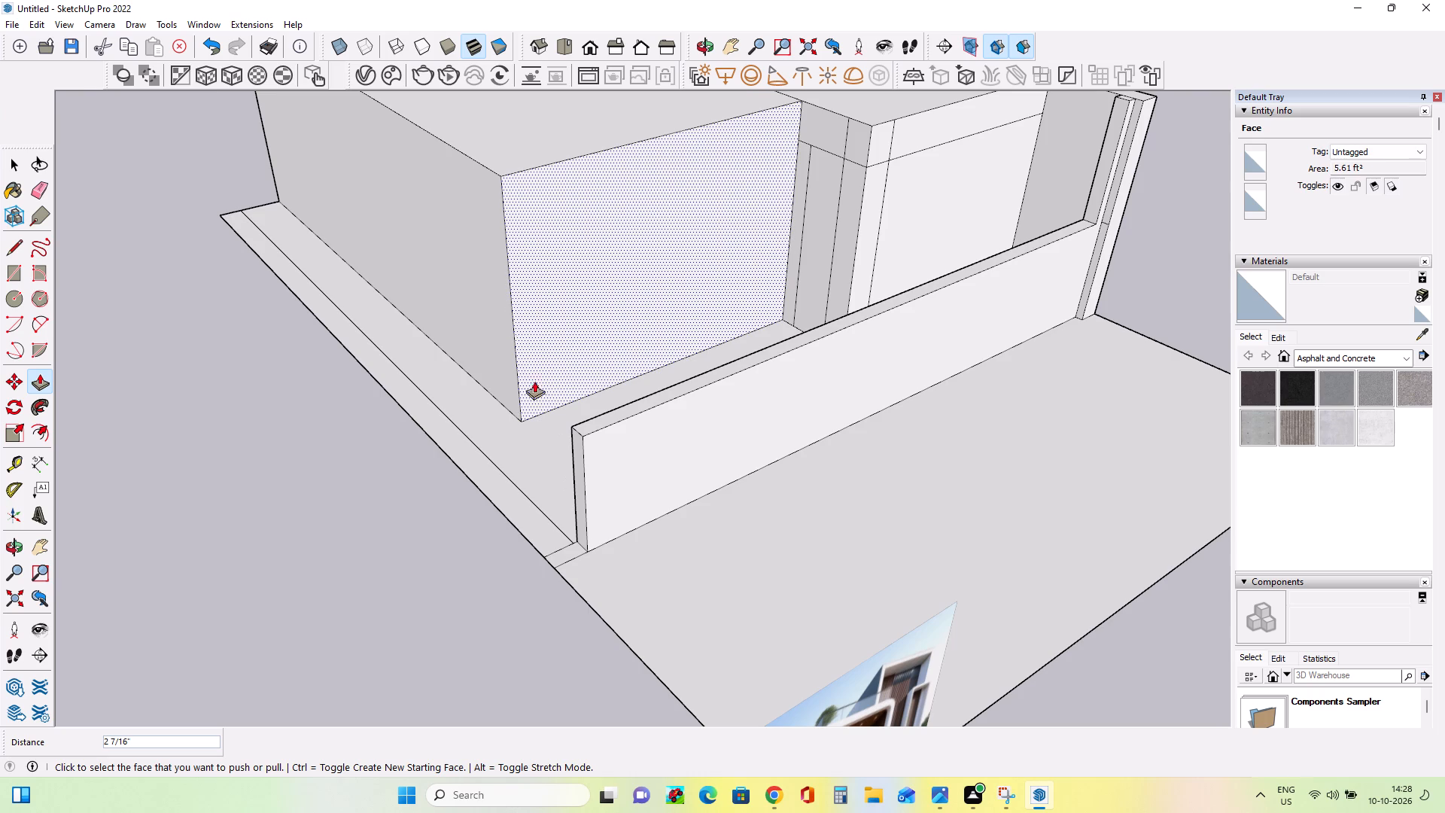
left_click(580, 461)
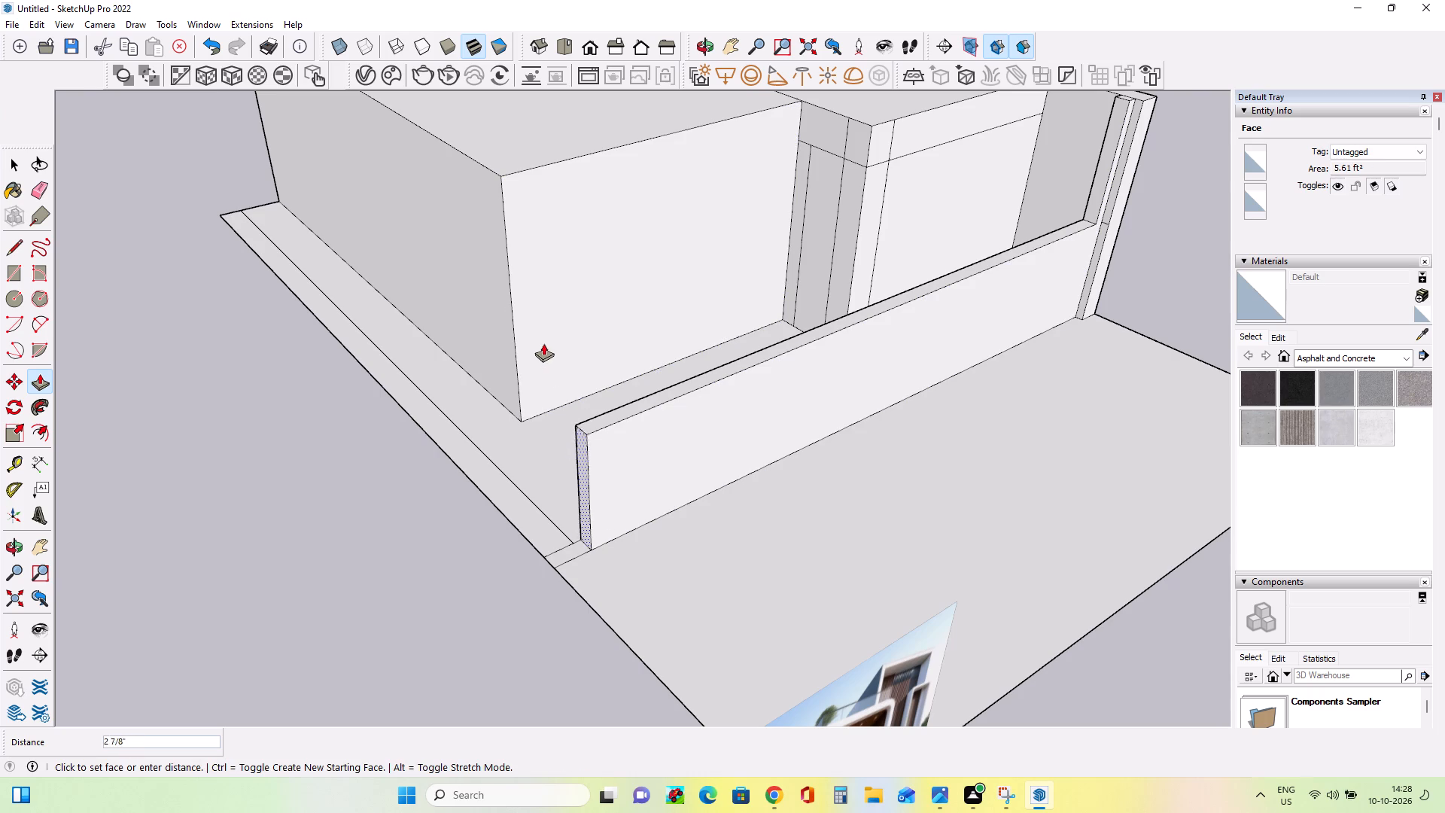
left_click(507, 308)
middle_click_drag(639, 443, 545, 491)
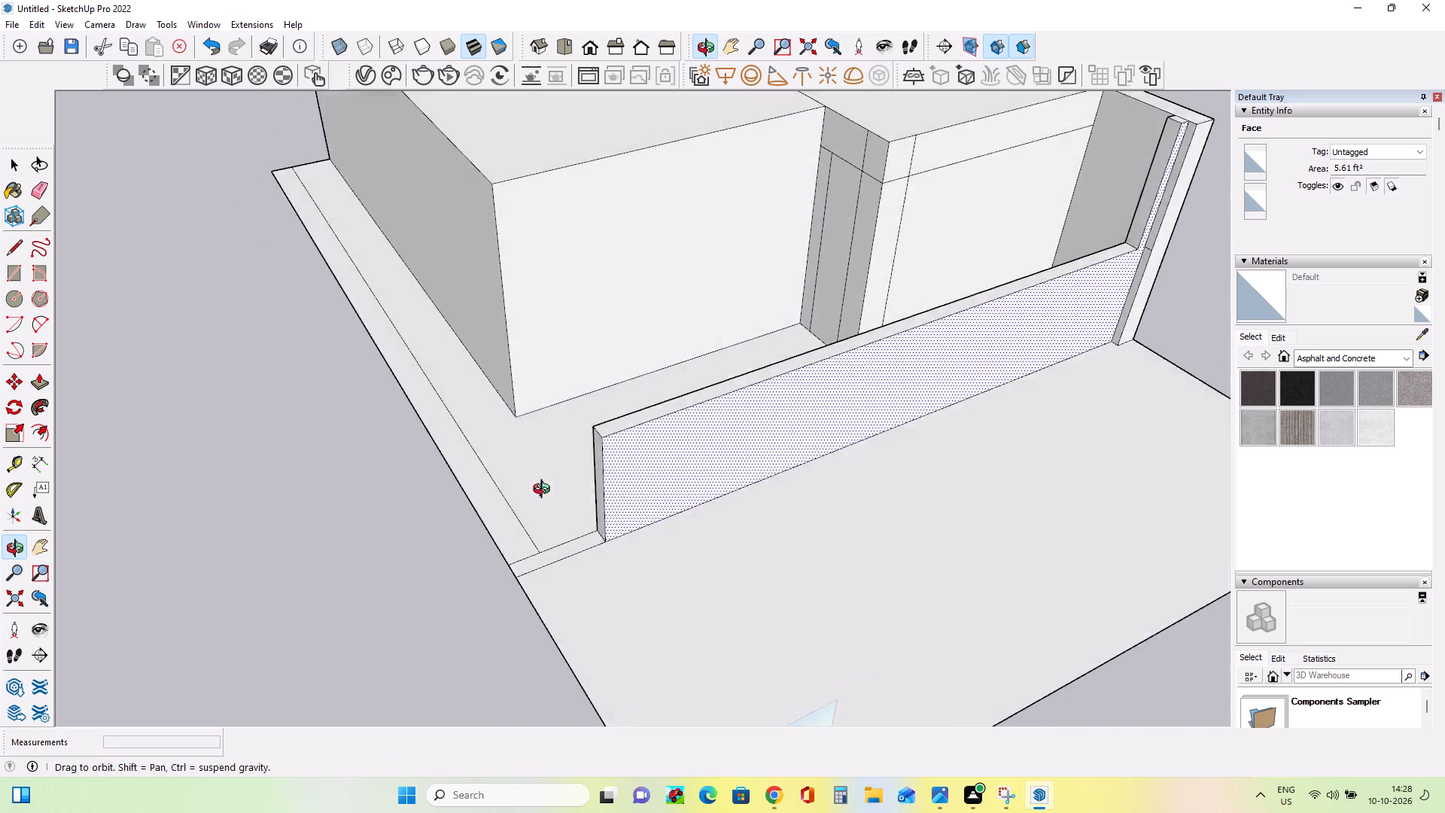
middle_click_drag(545, 491, 1182, 394)
middle_click_drag(853, 446, 897, 467)
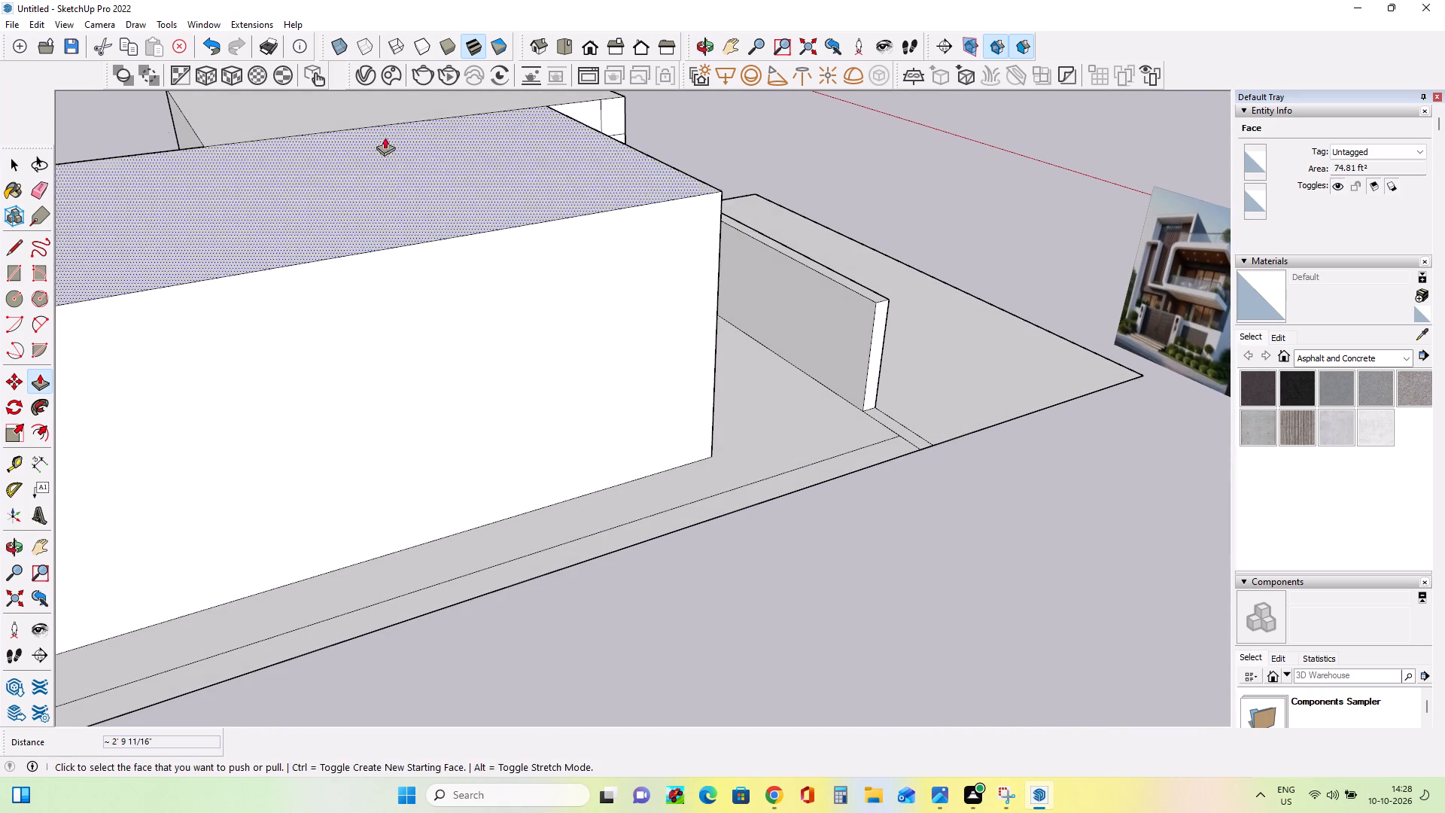
Draw an upright rectangle 6' 5 9/16" high and about 1' 2" wide on the boundary wall's inner face at its free end.
left_click(17, 274)
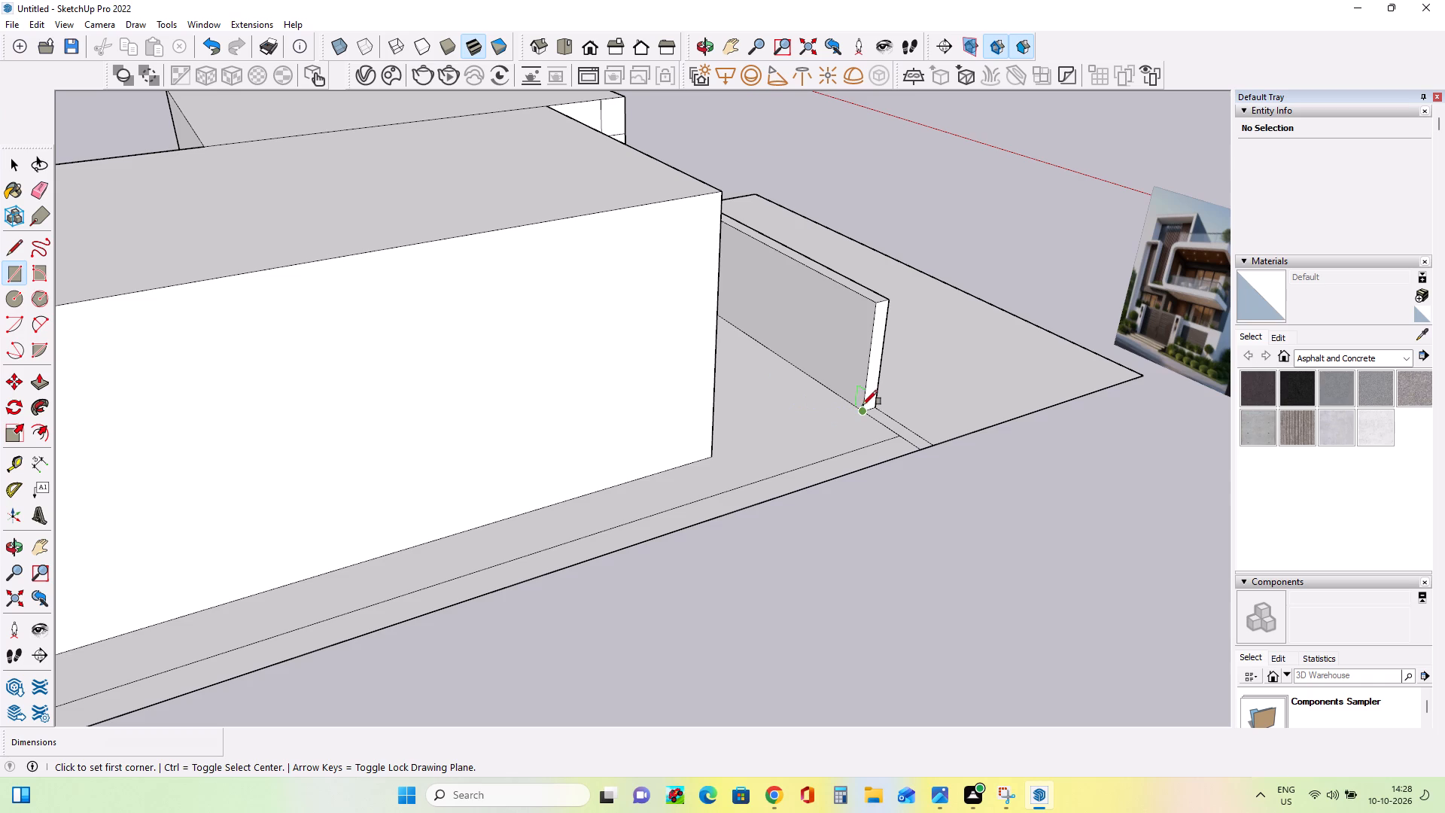
left_click(862, 405)
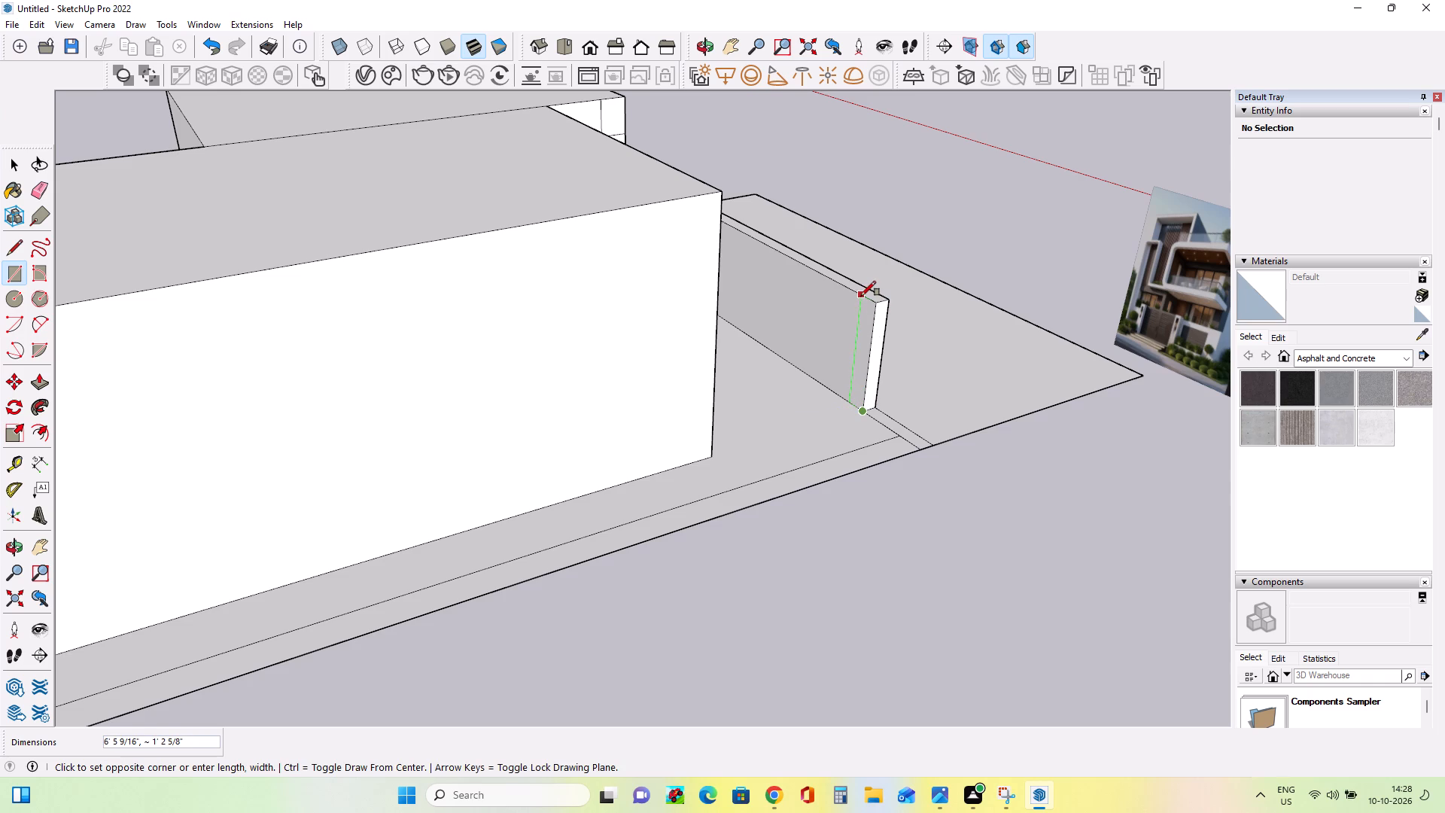
left_click(861, 296)
middle_click_drag(920, 367, 935, 403)
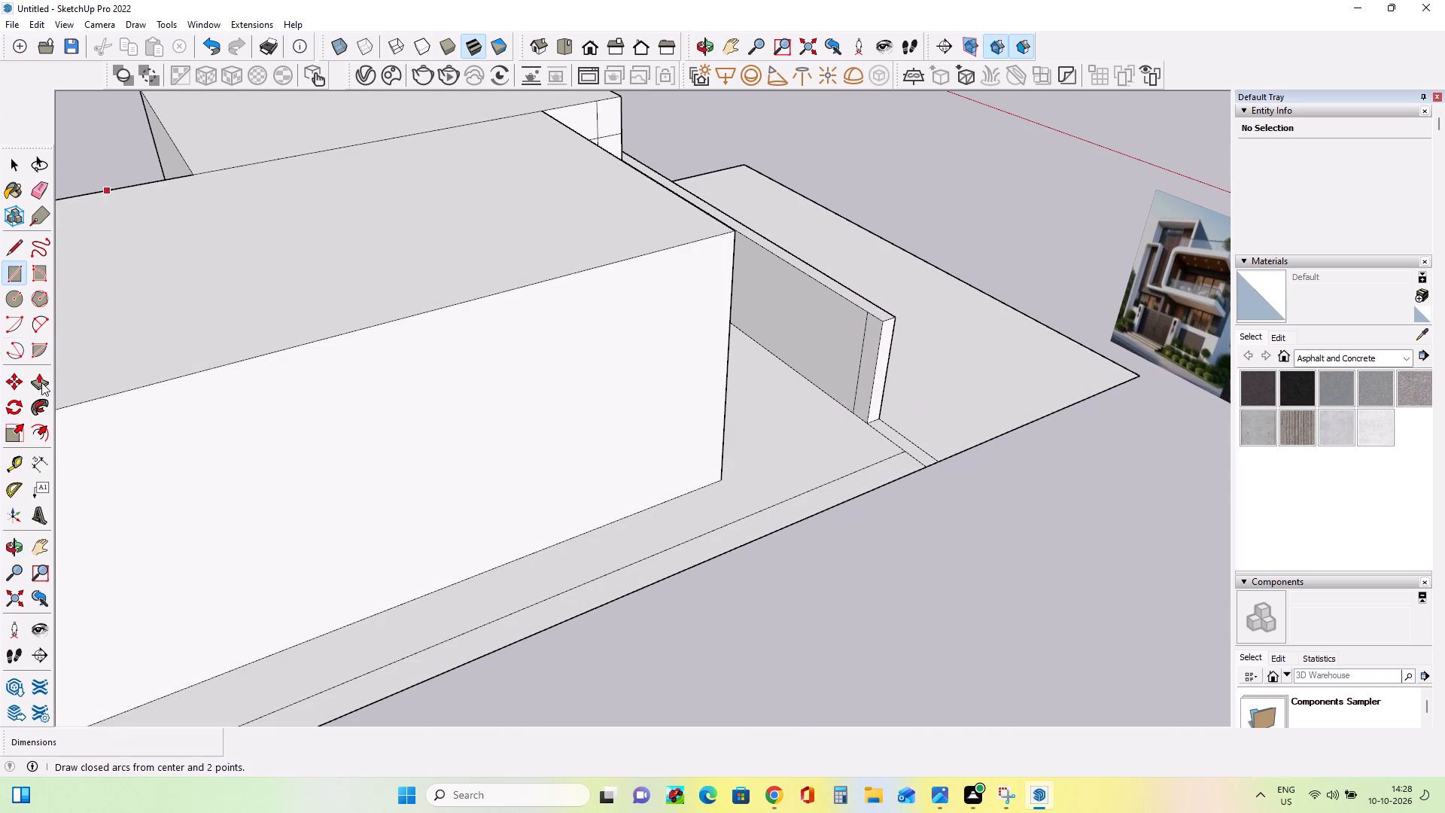
Extrude the rectangle about 9' 9 3/4" back to the larger block to form the boundary wall's side return.
left_click(39, 378)
left_click(875, 350)
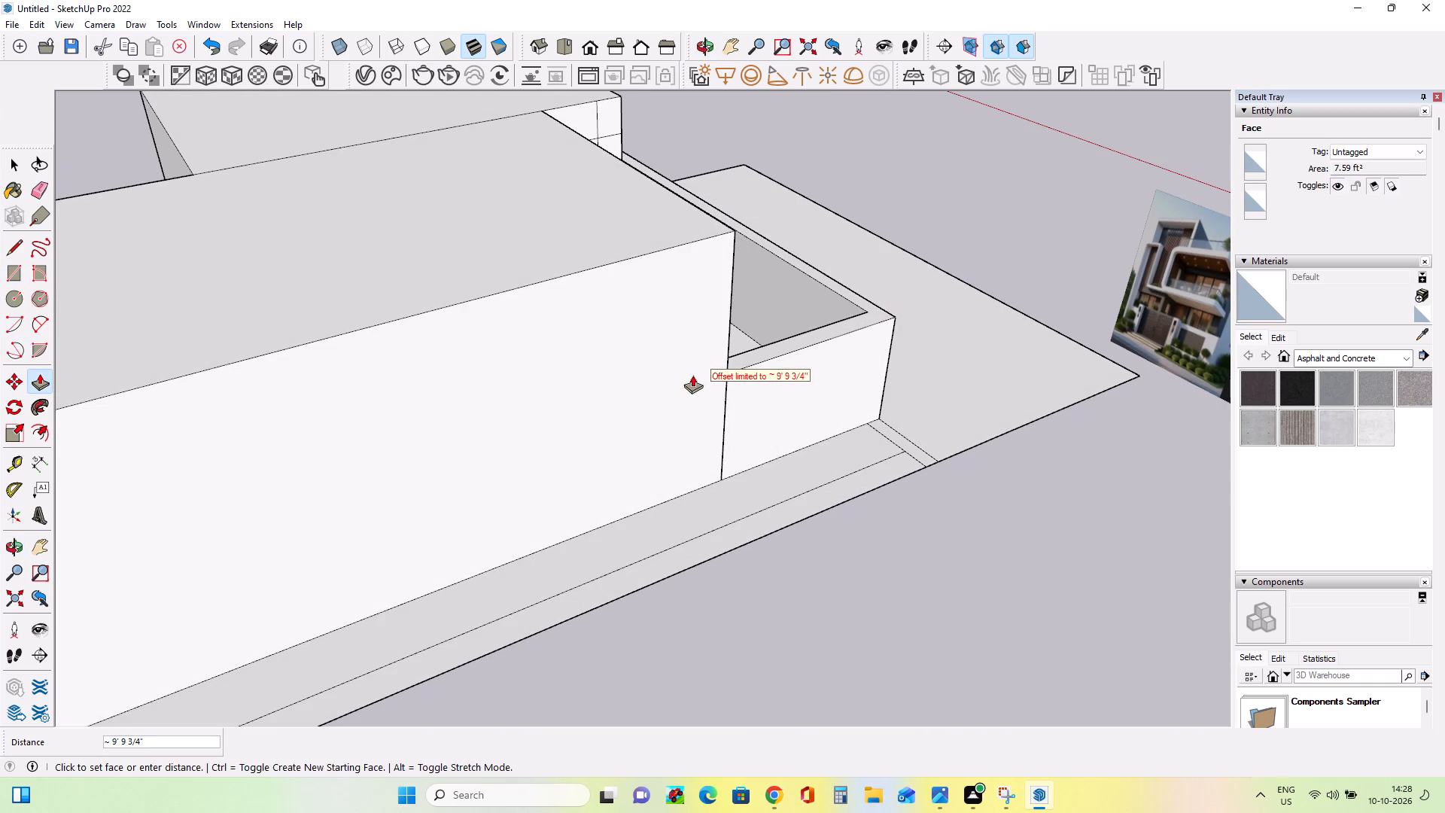
left_click(692, 376)
Raise the L-shaped top of the boundary wall and its side return by 10 1/16".
middle_click_drag(880, 455, 304, 431)
middle_click_drag(707, 372, 592, 315)
scroll(612, 390, "up", 2)
middle_click_drag(683, 362, 674, 385)
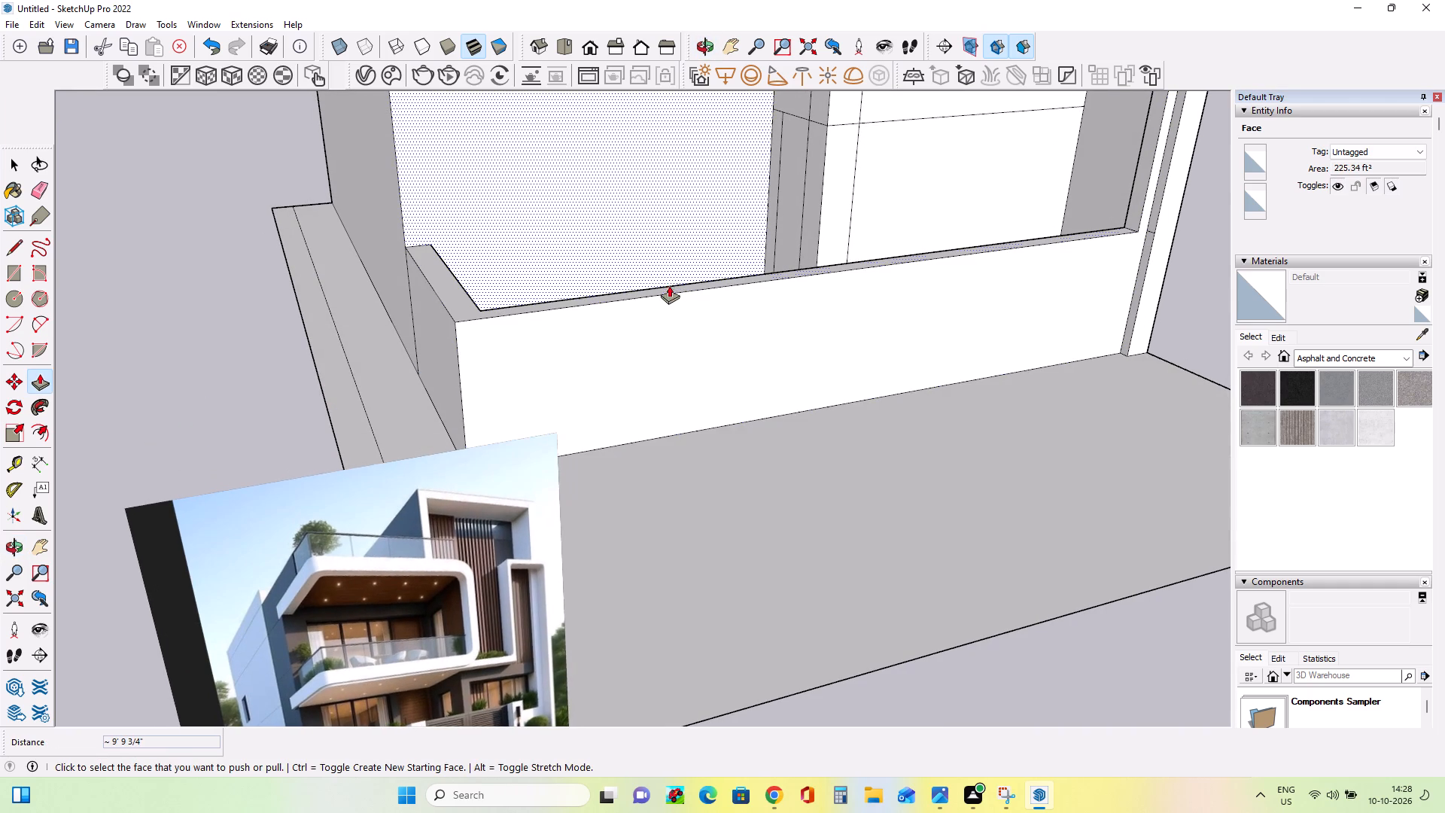
left_click(667, 285)
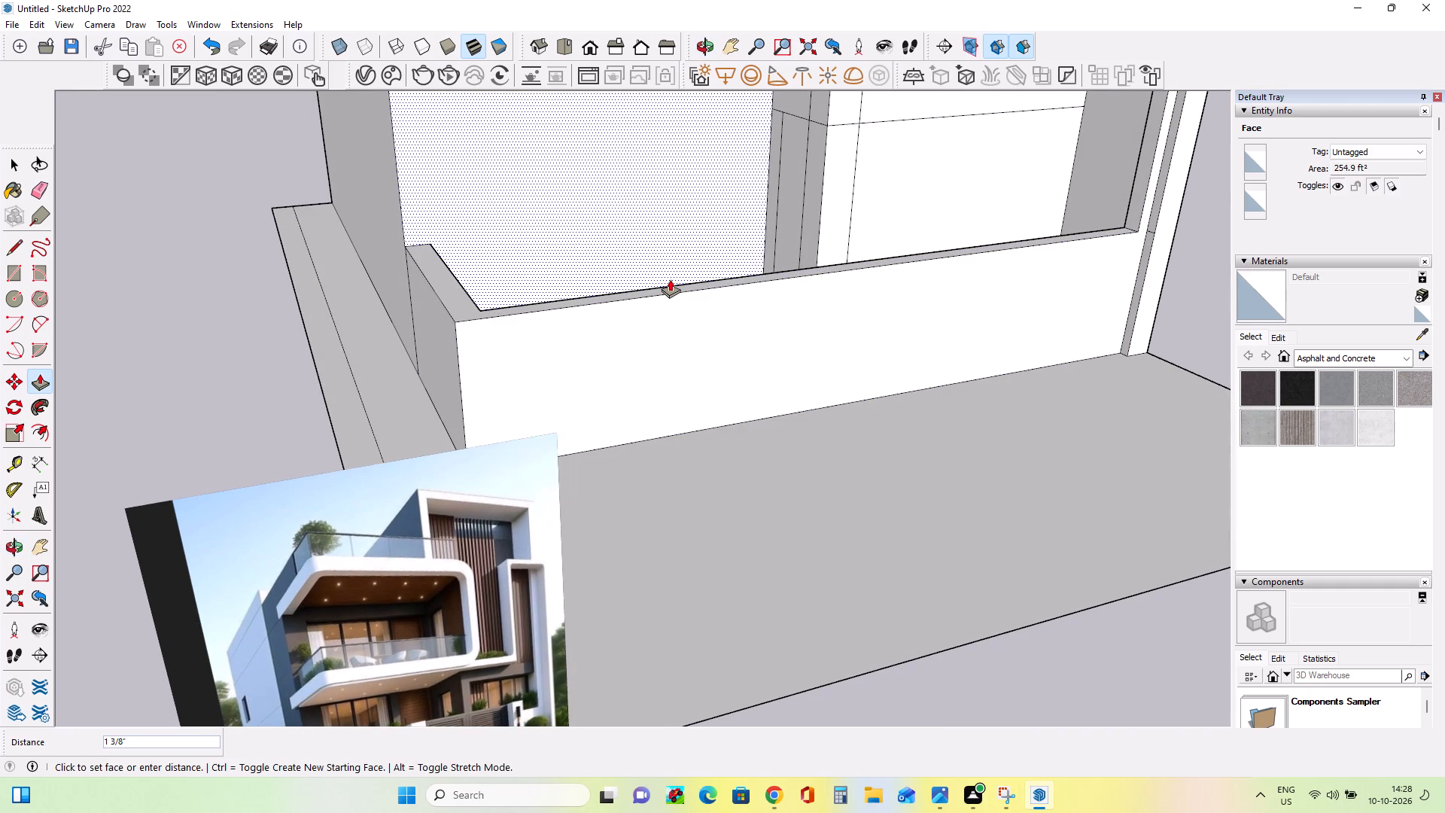
key("Escape")
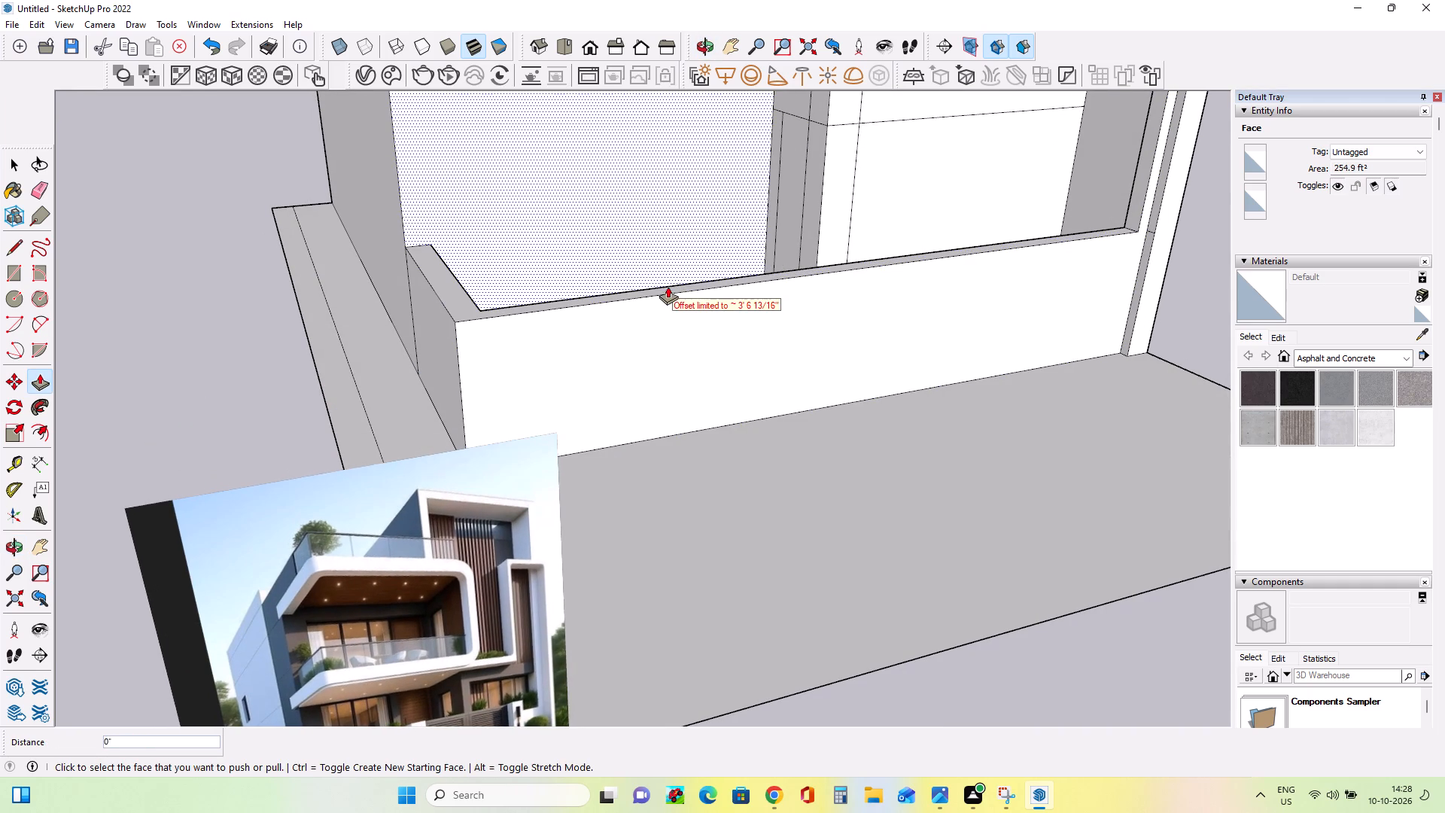
left_click(668, 286)
key("Escape")
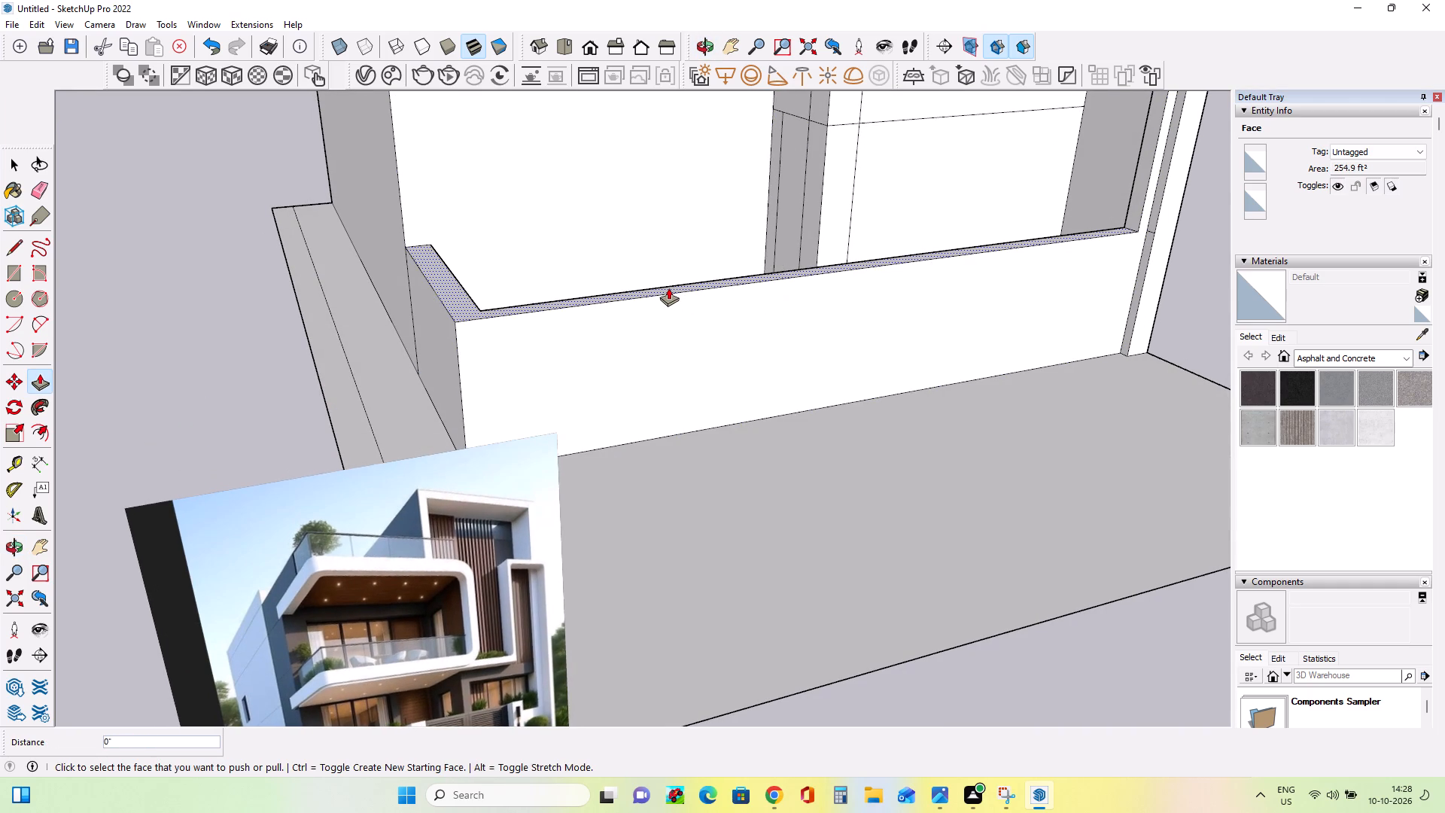
left_click(668, 288)
left_click(677, 268)
Compare the boundary wall's height and layout with the wall, gate and gate piers in the villa reference image.
middle_click_drag(803, 402, 772, 363)
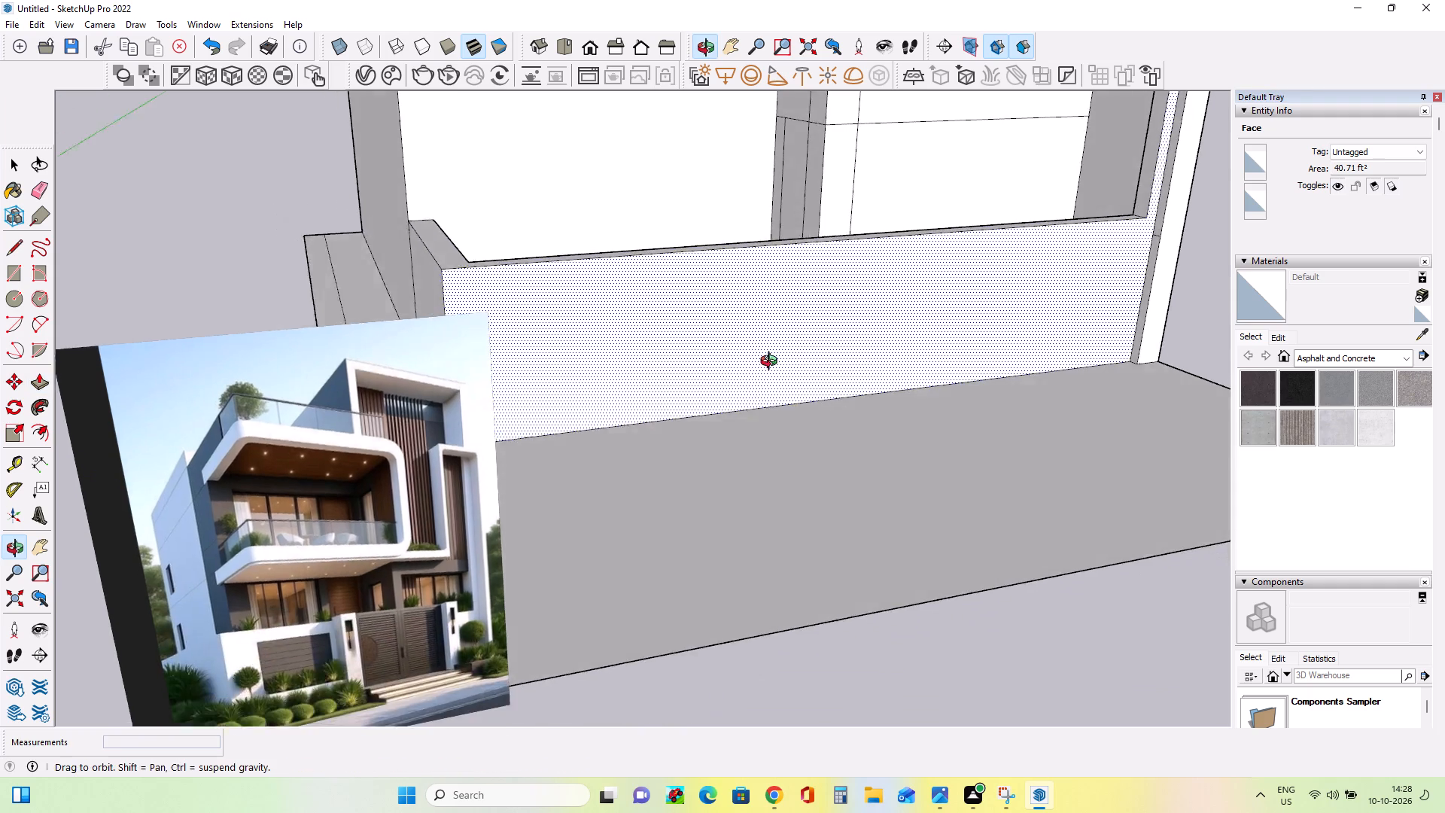
middle_click_drag(772, 363, 772, 379)
scroll(773, 385, "down", 6)
middle_click_drag(850, 398, 780, 419)
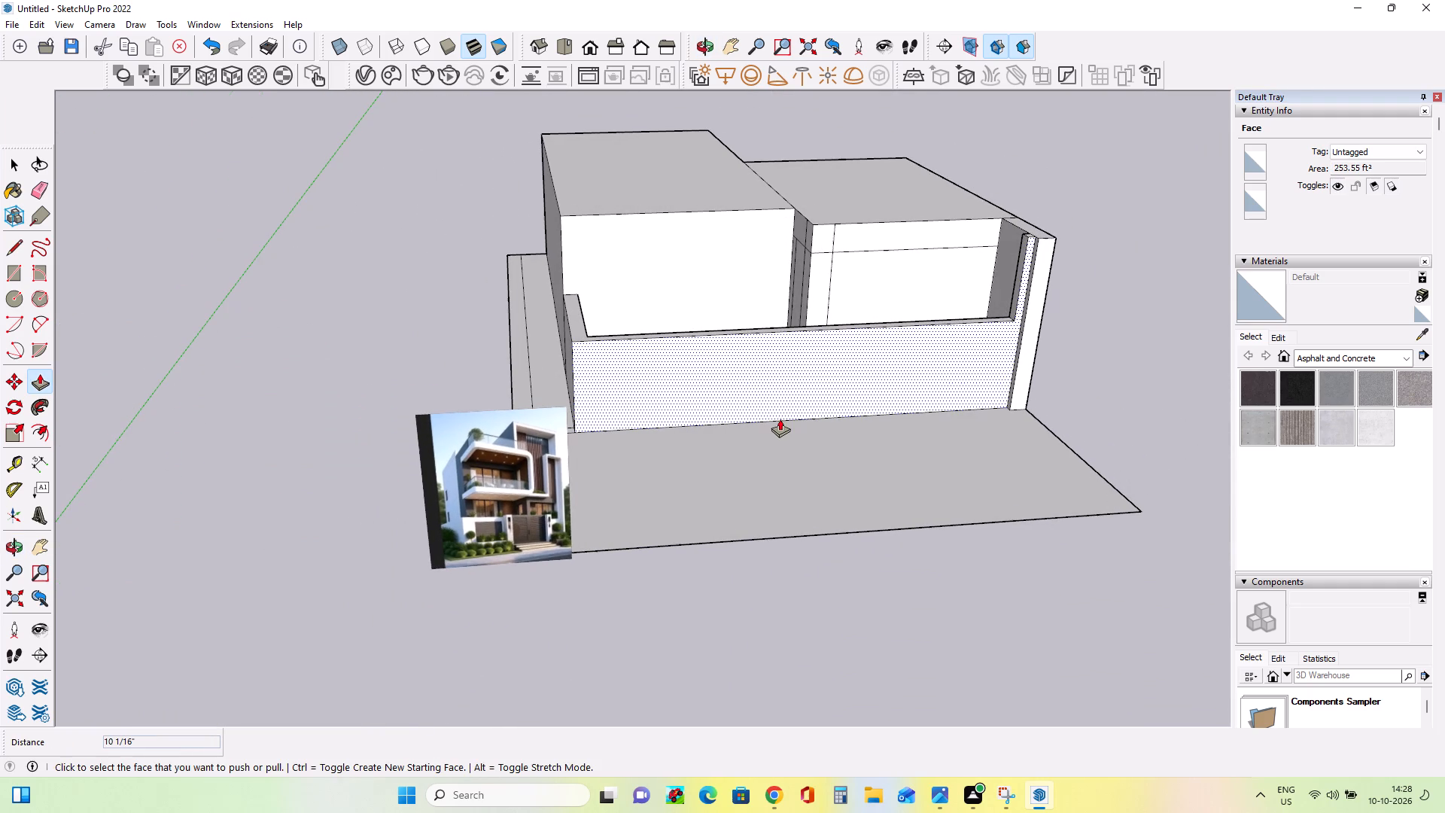
middle_click_drag(815, 347, 818, 357)
scroll(783, 383, "down", 1)
scroll(561, 566, "up", 2)
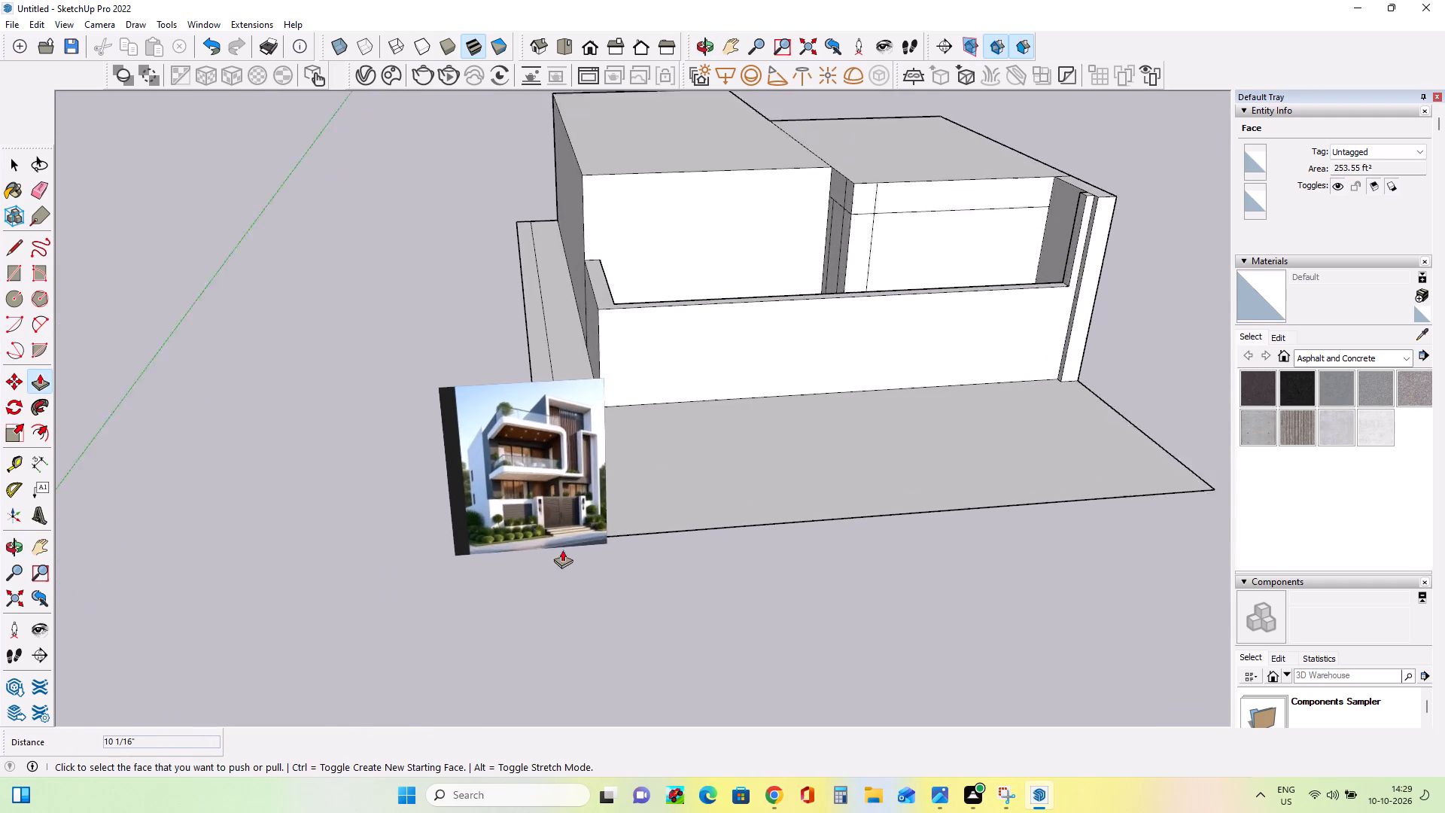
scroll(562, 550, "up", 9)
scroll(567, 517, "down", 5)
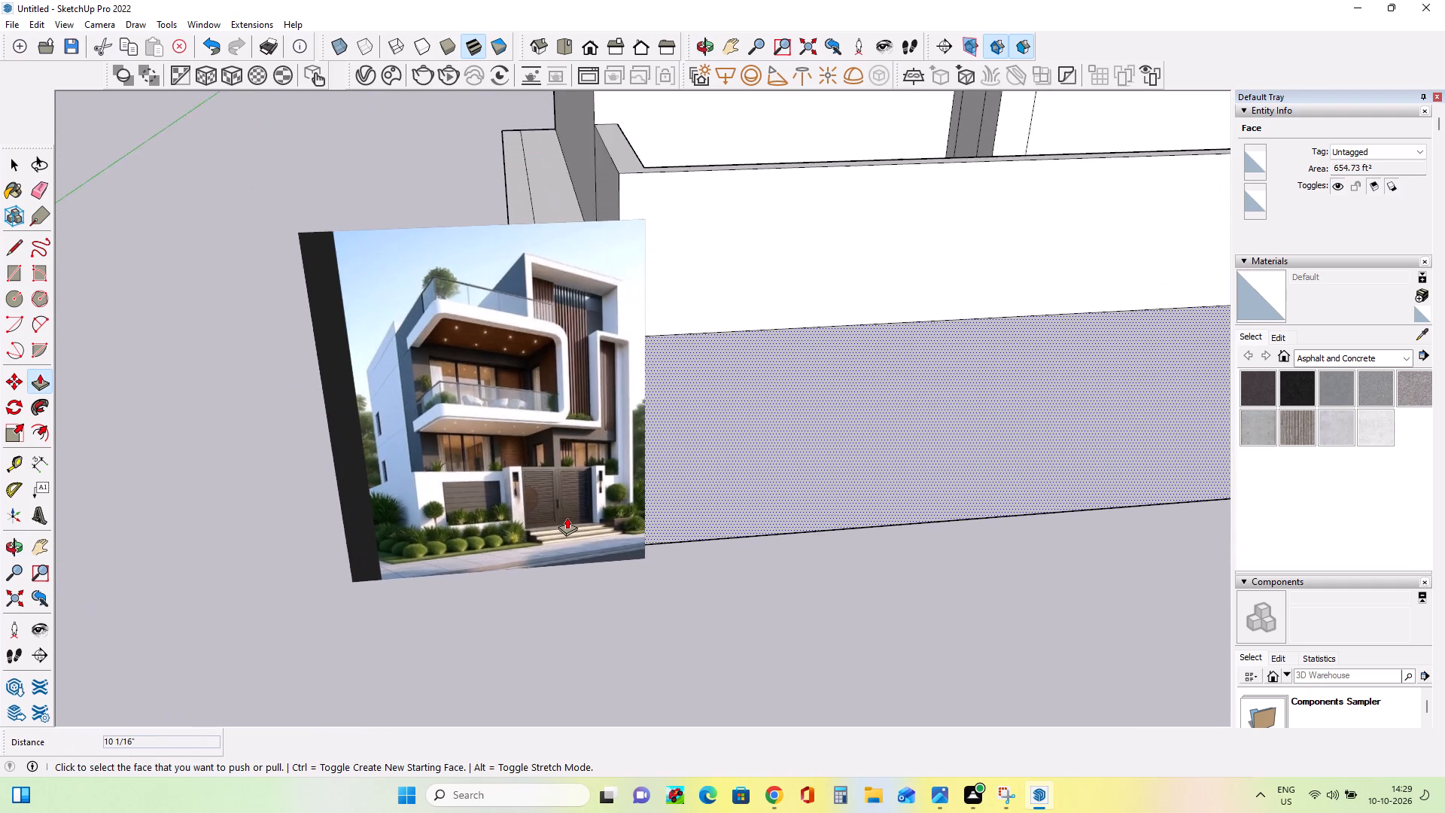
scroll(567, 517, "down", 7)
scroll(563, 496, "up", 15)
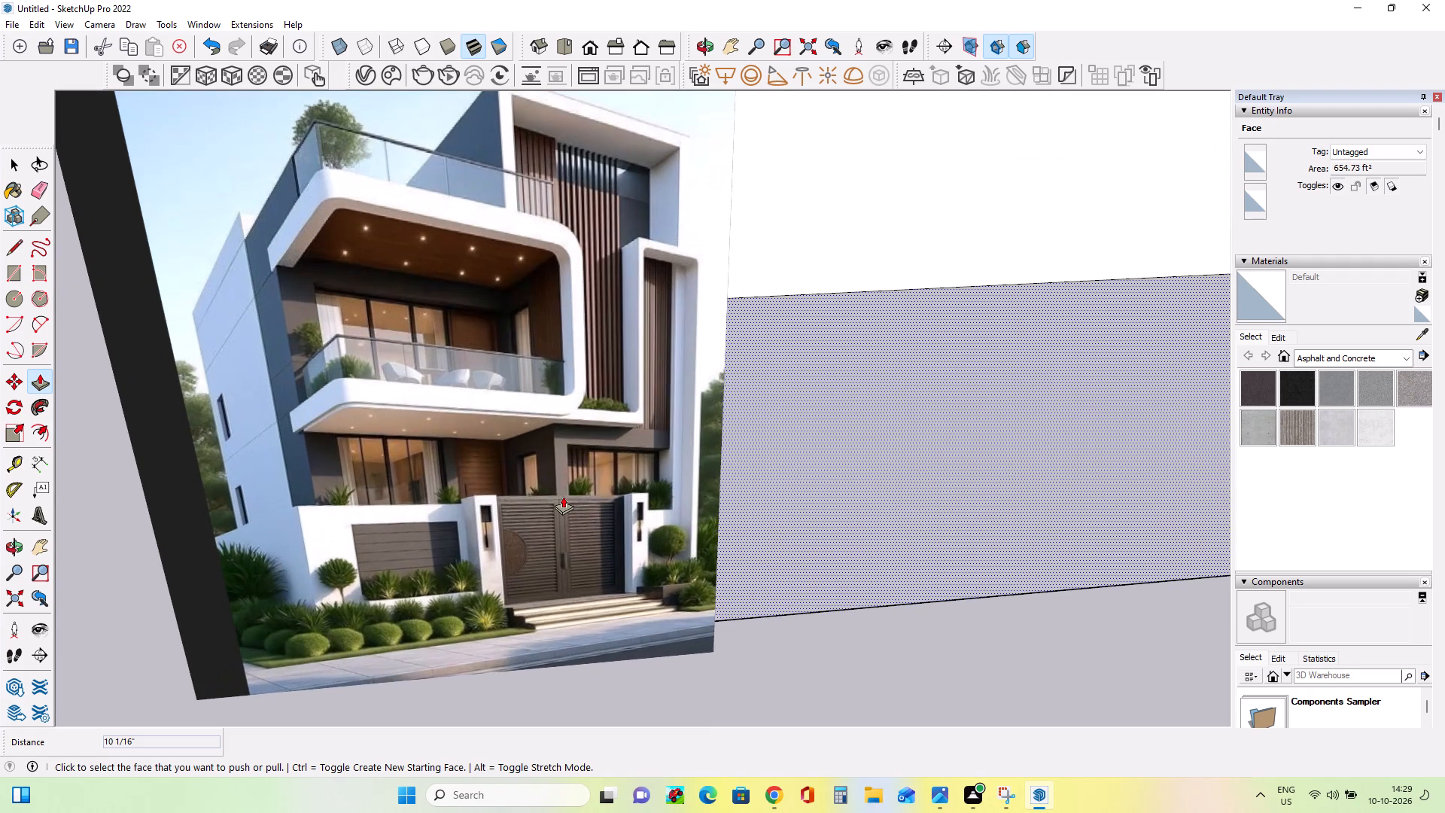
scroll(564, 473, "down", 6)
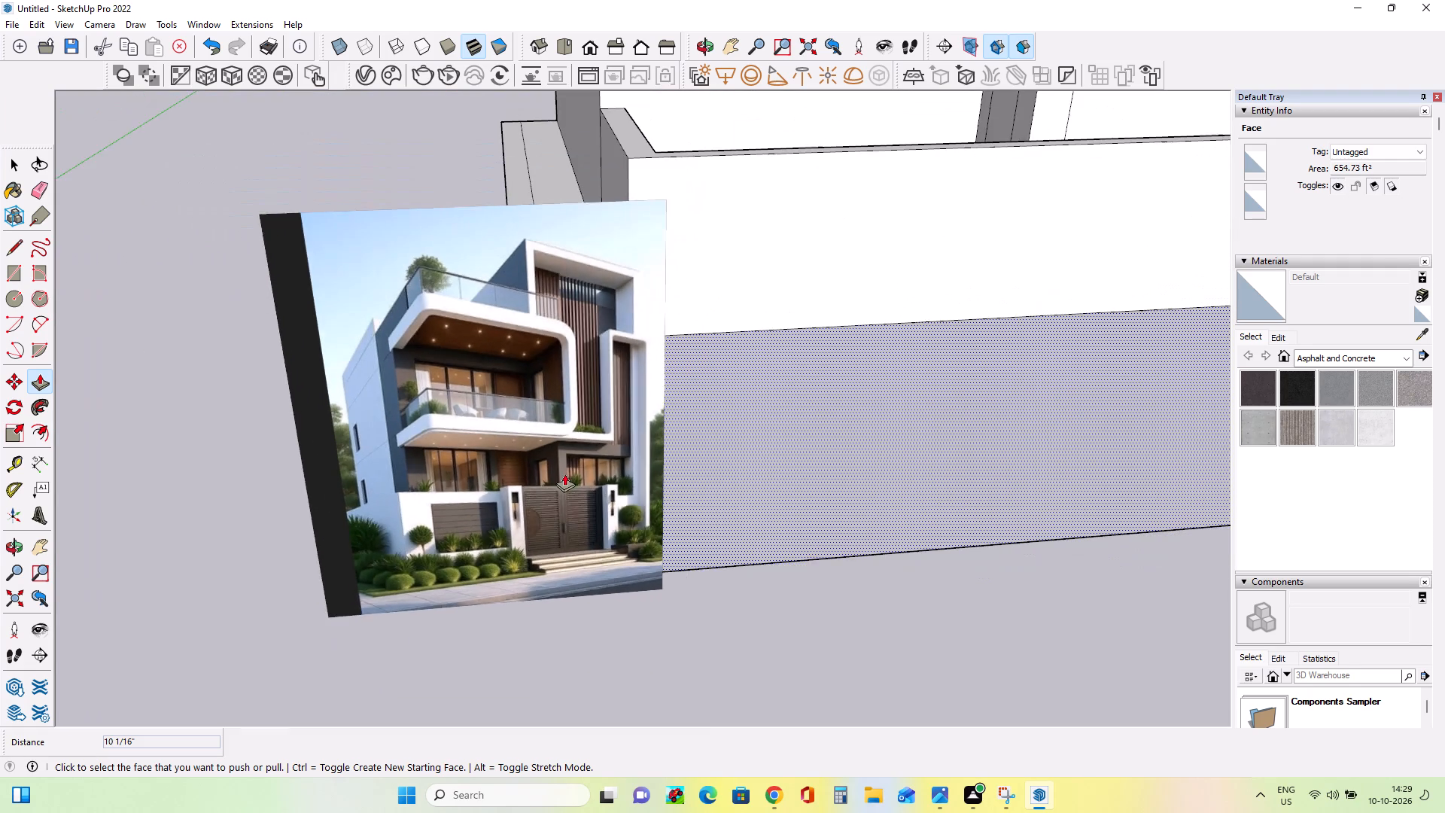
scroll(564, 473, "down", 3)
middle_click_drag(795, 370, 753, 397)
scroll(753, 396, "down", 6)
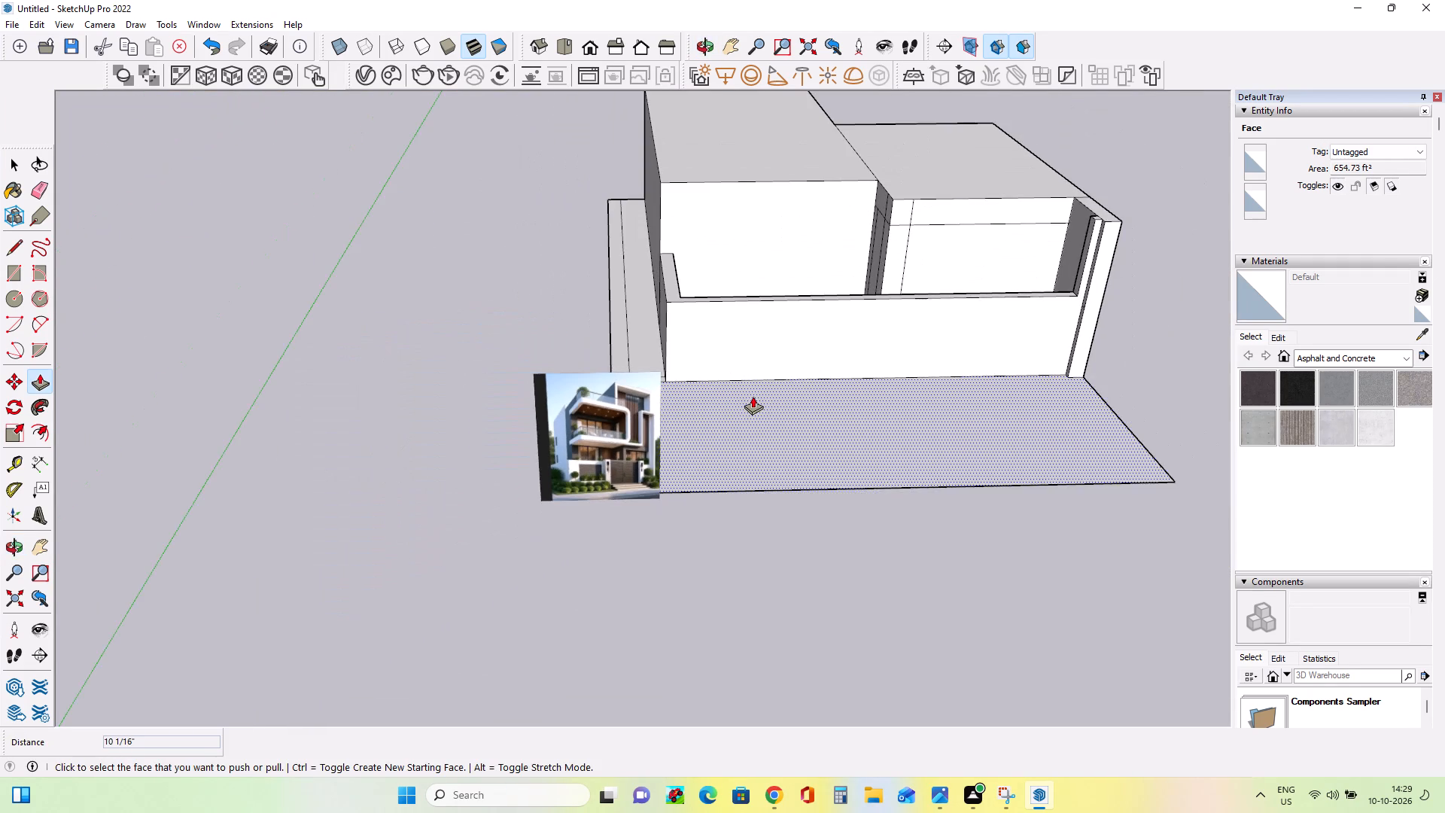
Lower the L-shaped top of the boundary wall by 8 3/16".
left_click(875, 296)
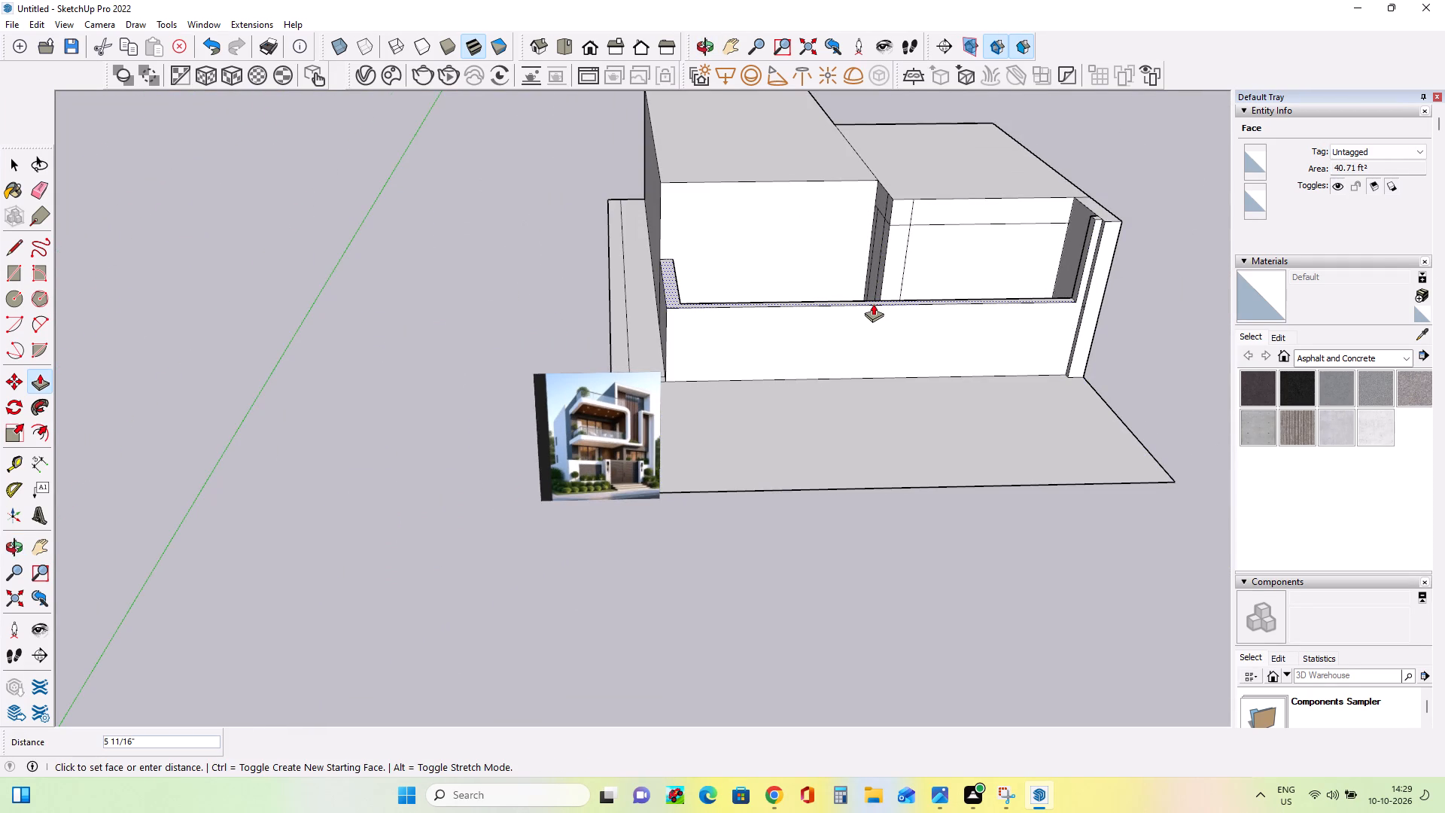
left_click(873, 303)
Using the reference image's gate piers as a guide, draw a line about 10 7/16" long across the wall top, partway along the front.
middle_click_drag(936, 431, 928, 352)
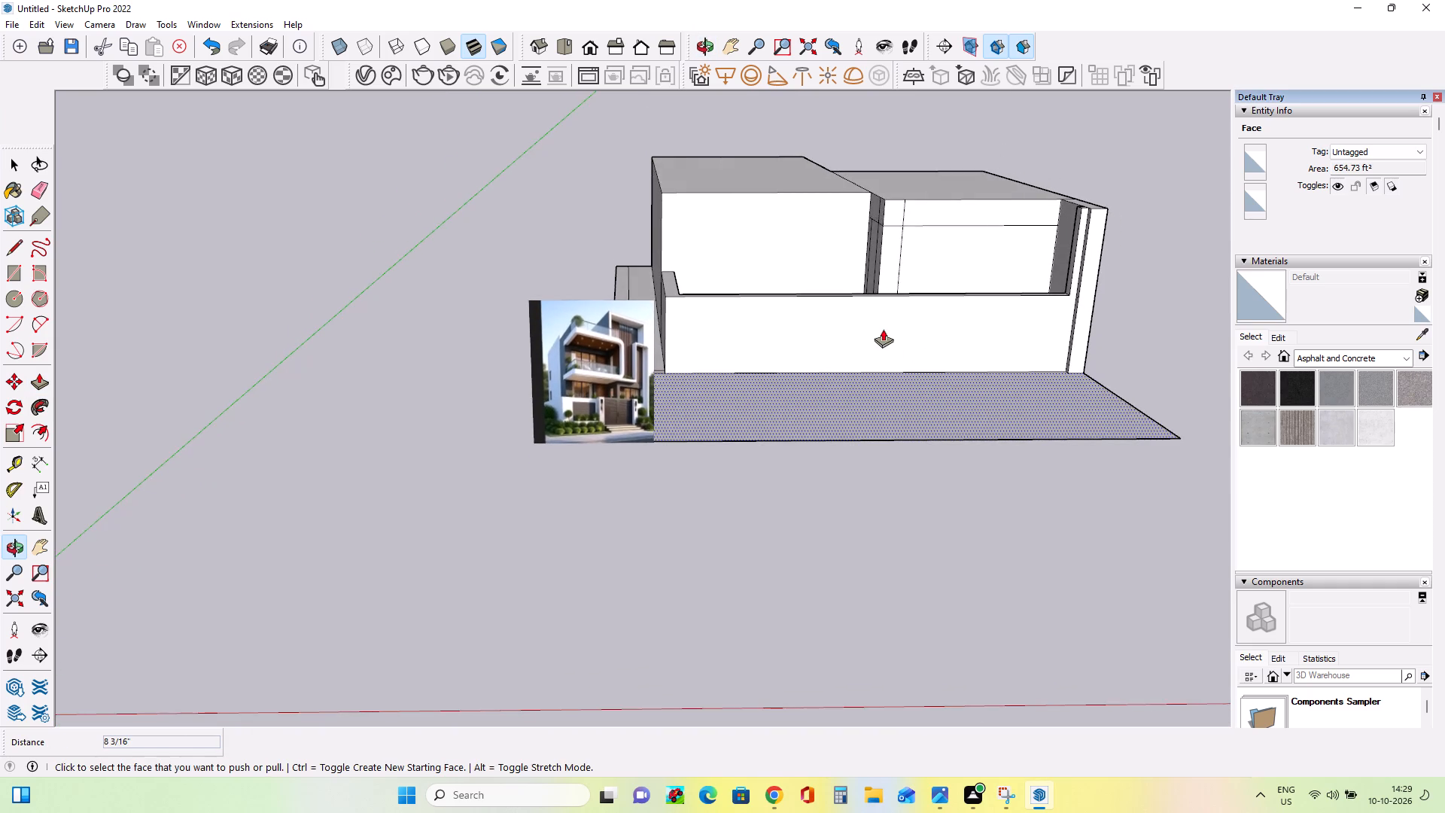
scroll(880, 325, "up", 5)
middle_click_drag(881, 328, 884, 343)
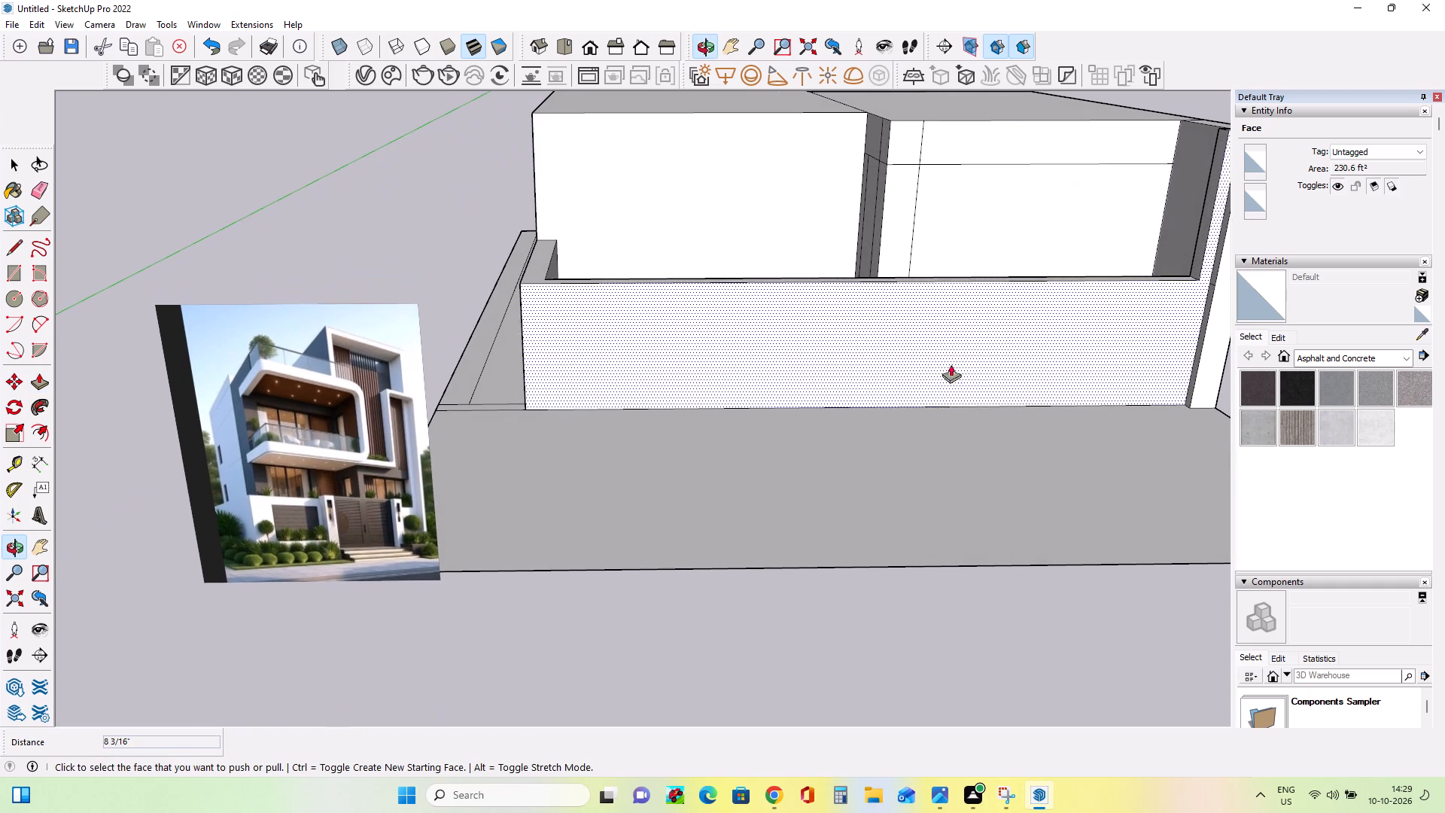
middle_click_drag(590, 247, 598, 298)
left_click(14, 248)
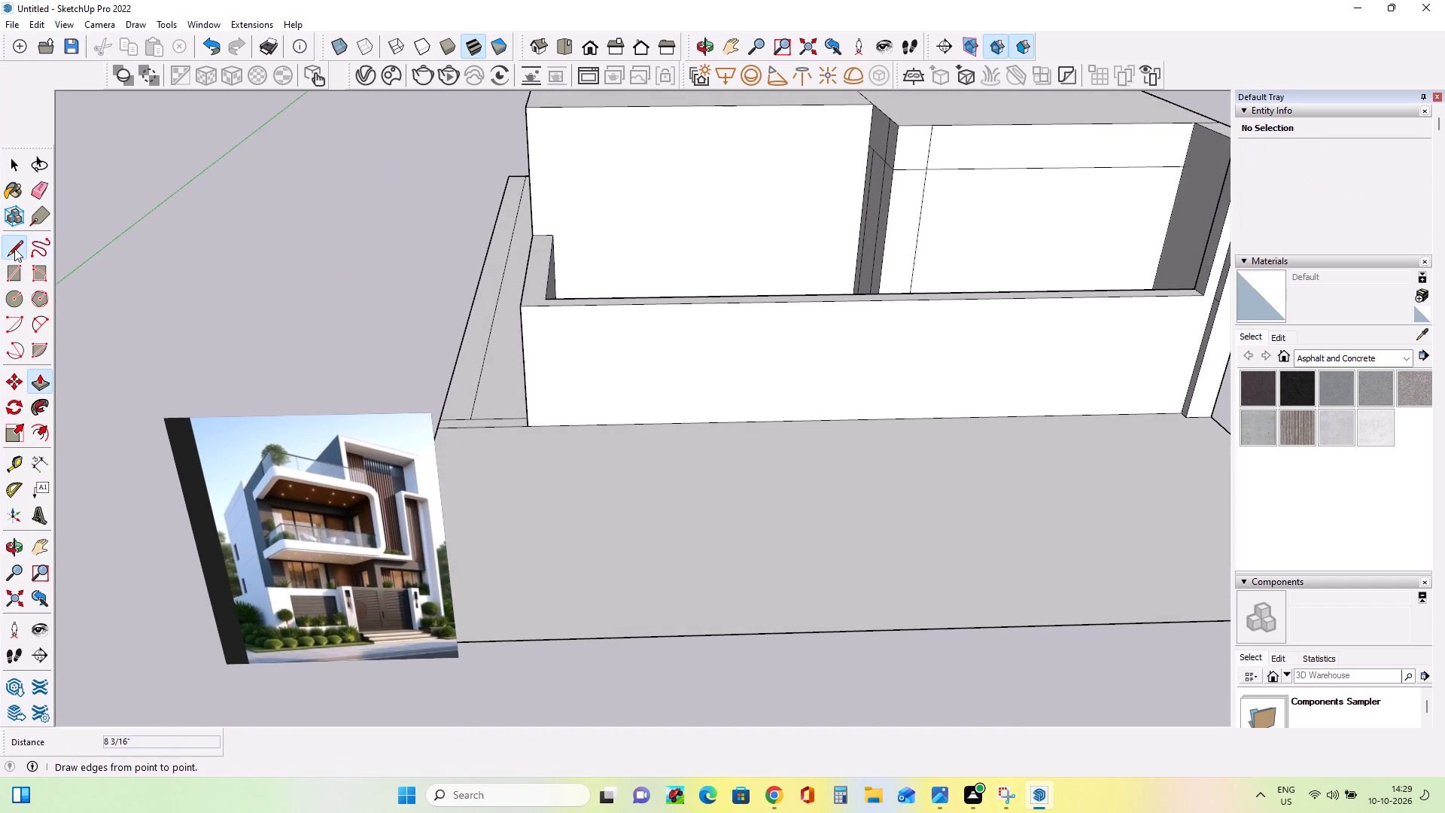
middle_click_drag(922, 245, 924, 261)
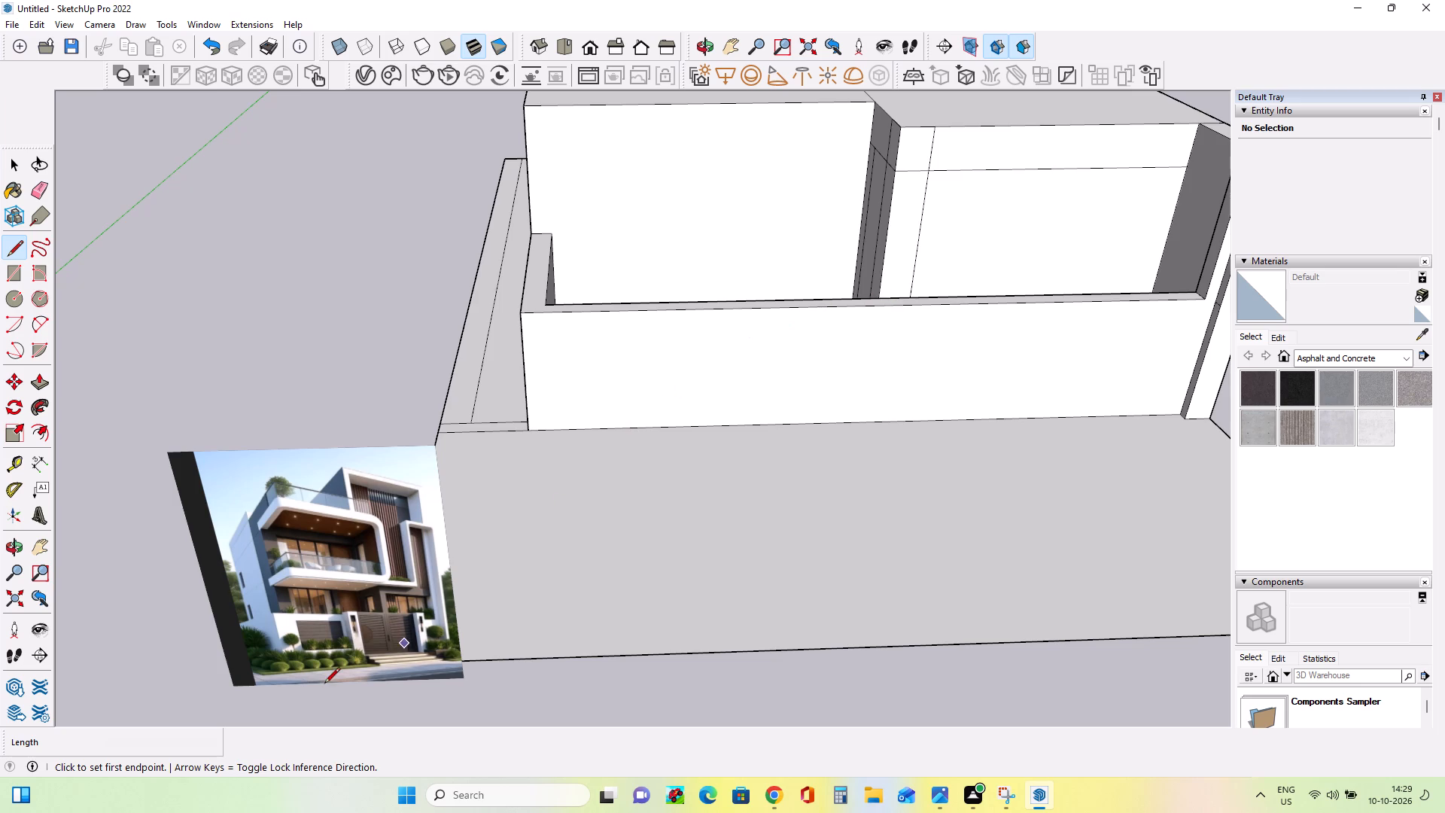
scroll(317, 665, "up", 14)
scroll(375, 599, "down", 4)
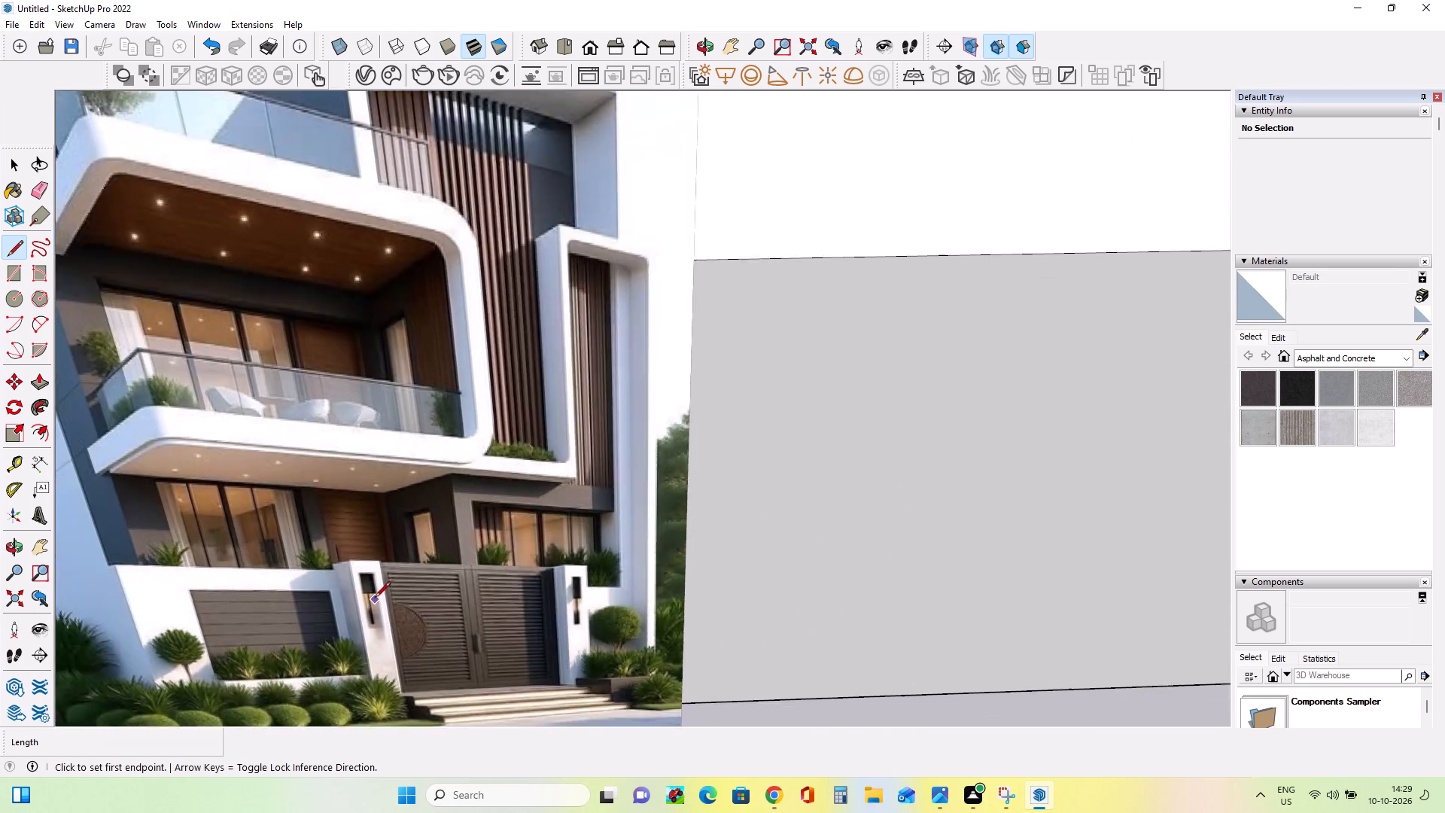
scroll(376, 595, "down", 13)
middle_click_drag(838, 559, 1002, 504)
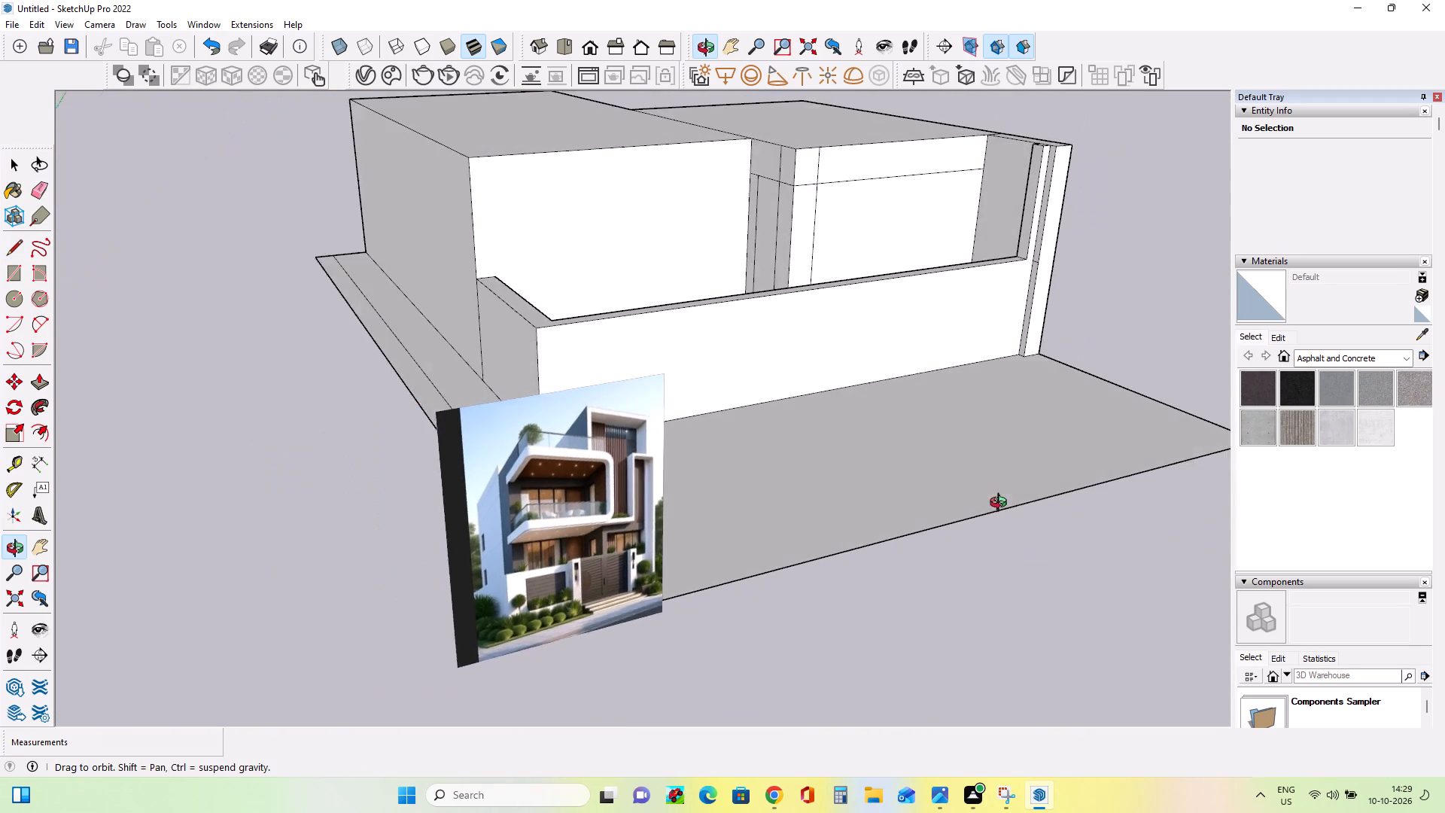
middle_click_drag(1002, 504, 970, 500)
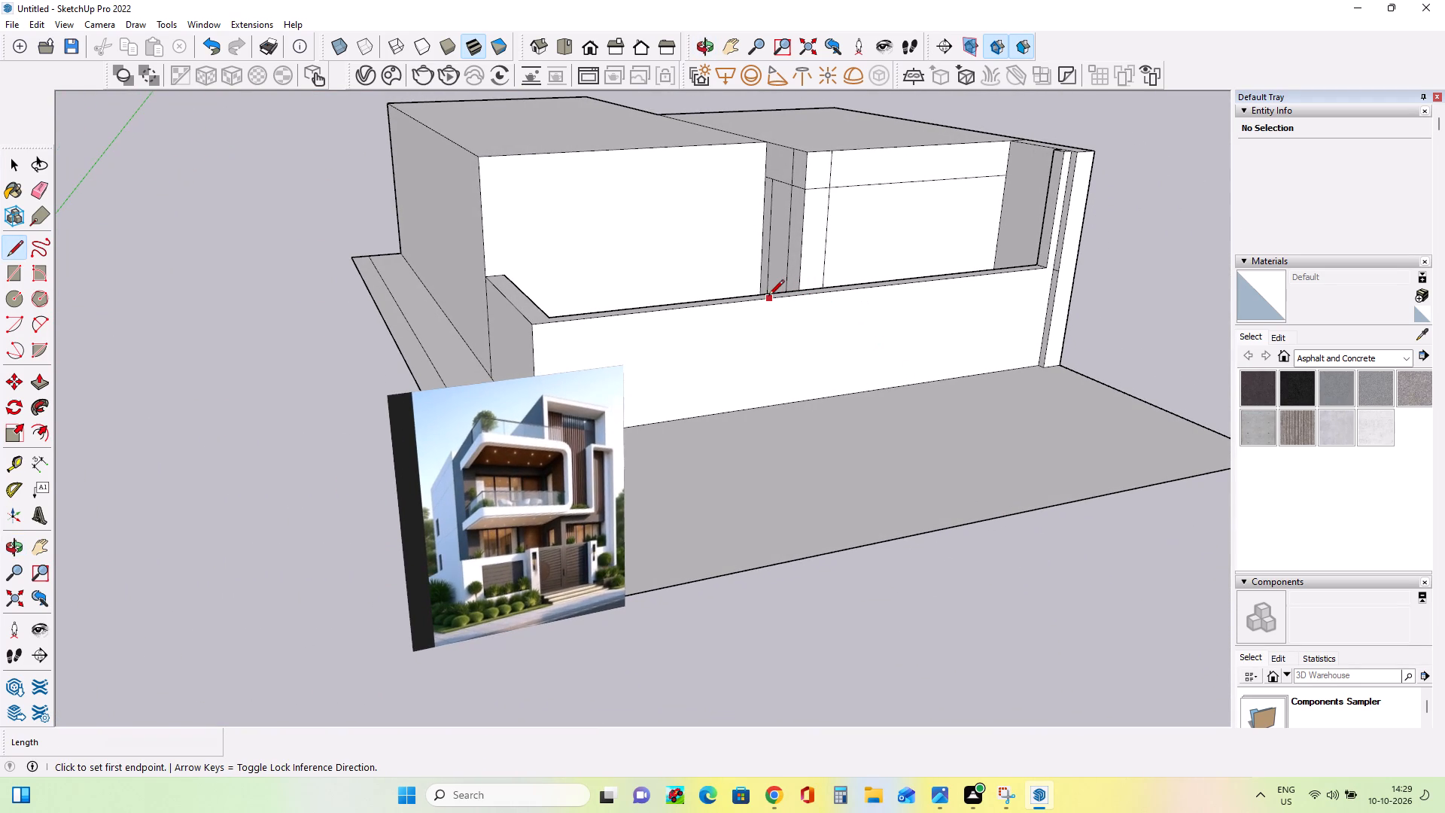
middle_click_drag(768, 297, 768, 400)
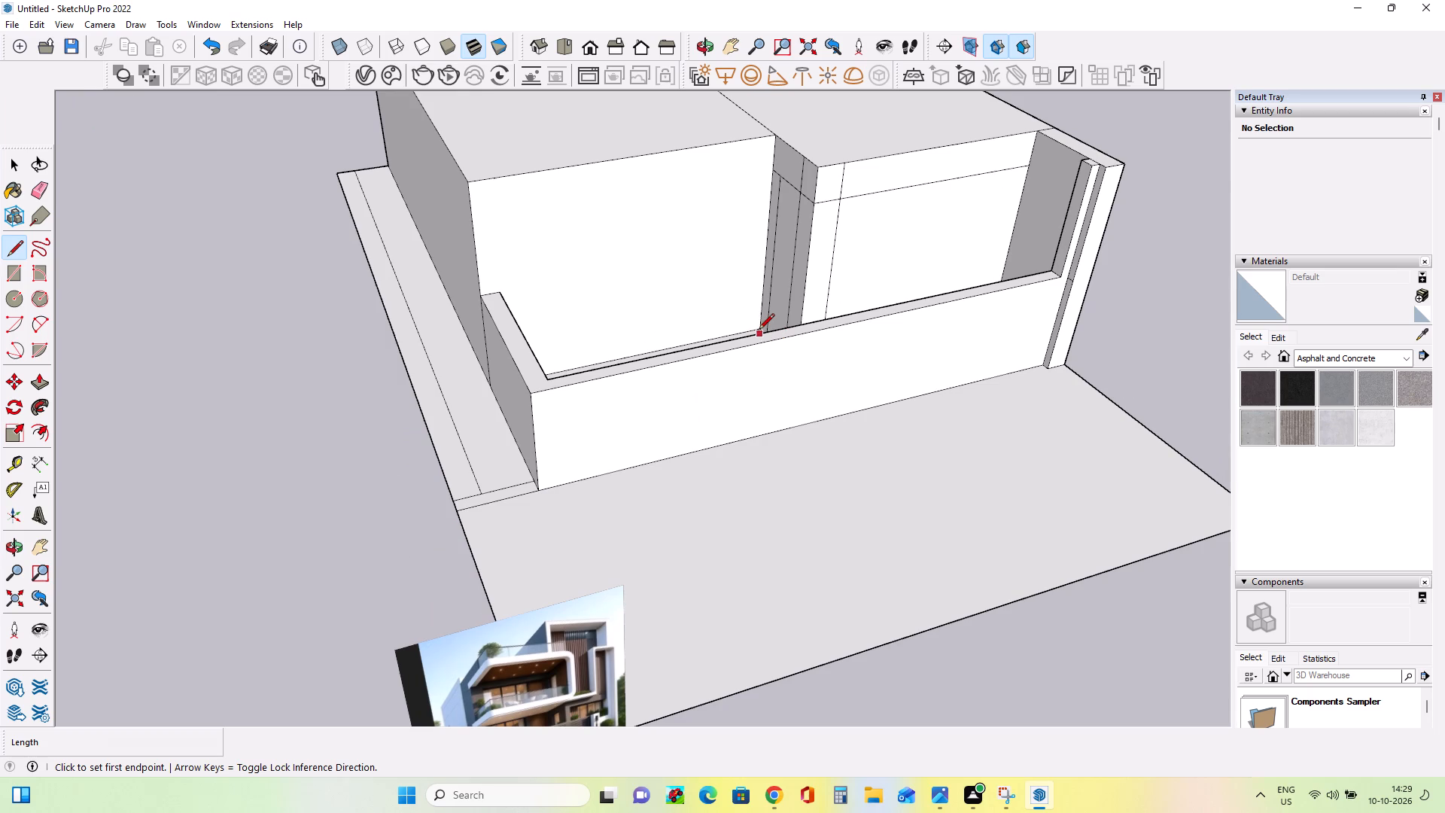
left_click(759, 334)
left_click(768, 349)
Draw a second line across the front wall's top, a short distance from the corner column, to mark the gate's other side.
middle_click_drag(859, 402, 697, 386)
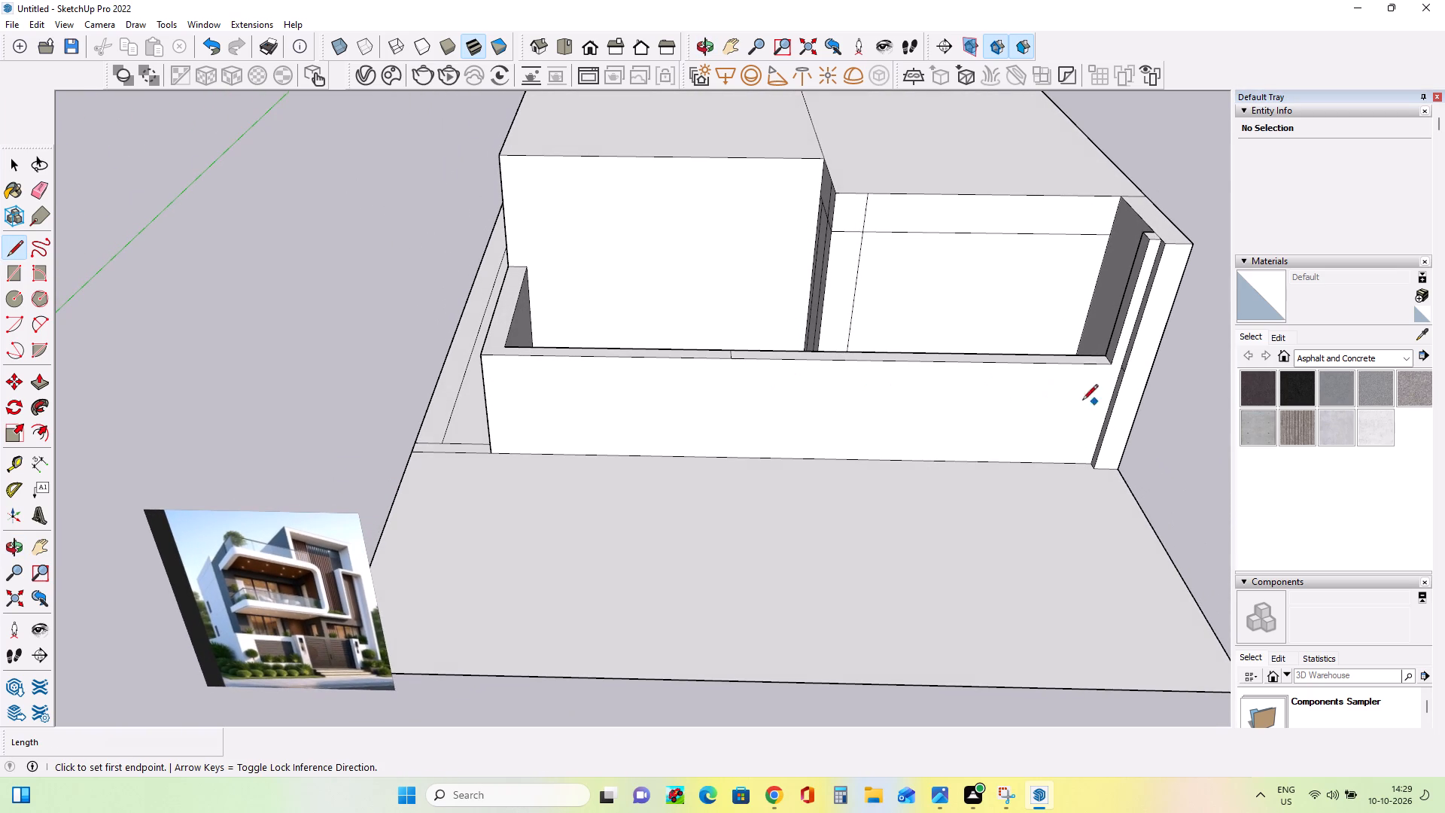
scroll(1060, 358, "up", 3)
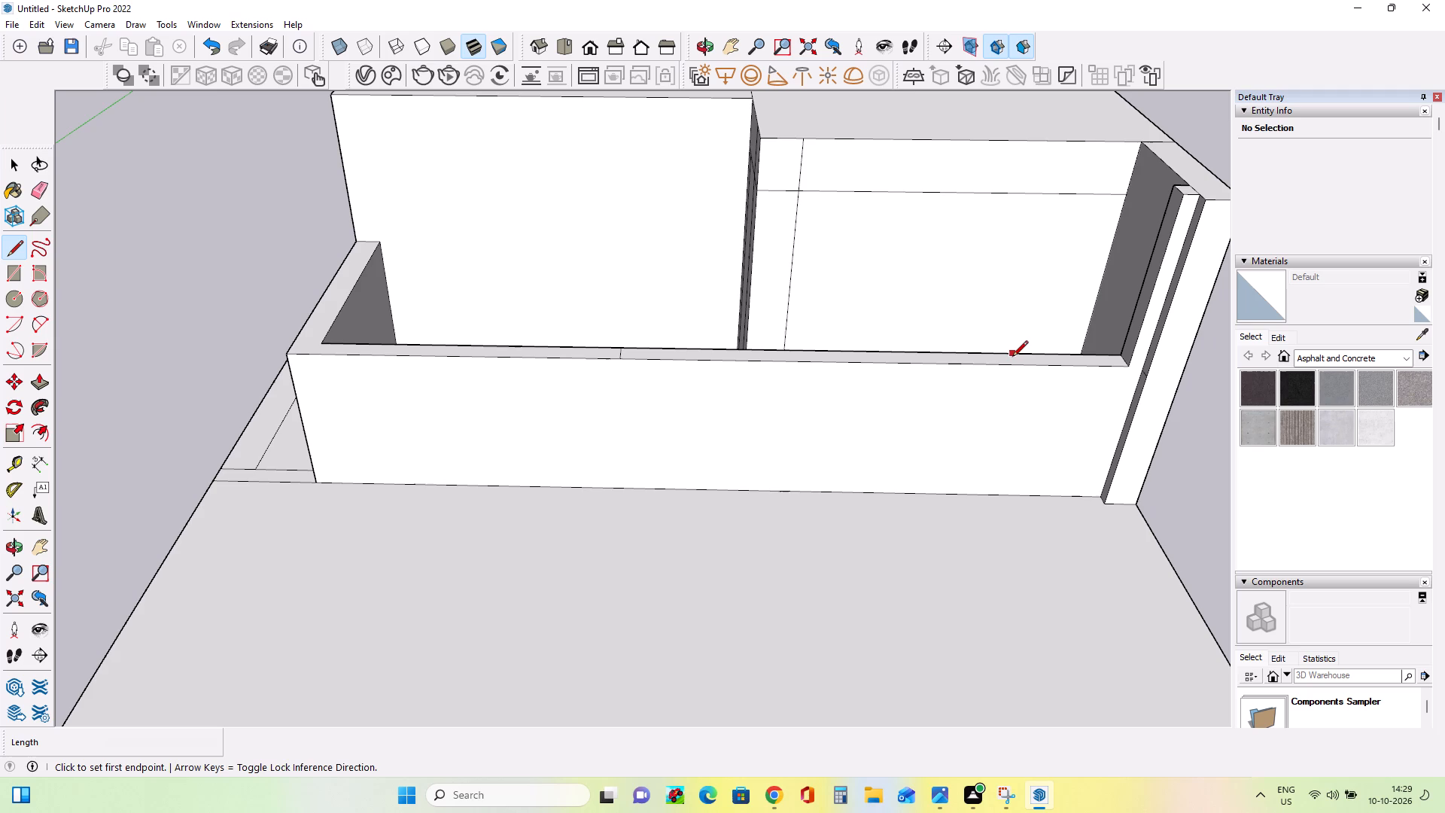
left_click(1008, 357)
left_click(1008, 373)
Examine the two dividing lines on the front wall's top against the gate in the reference image.
middle_click_drag(1030, 422, 1121, 387)
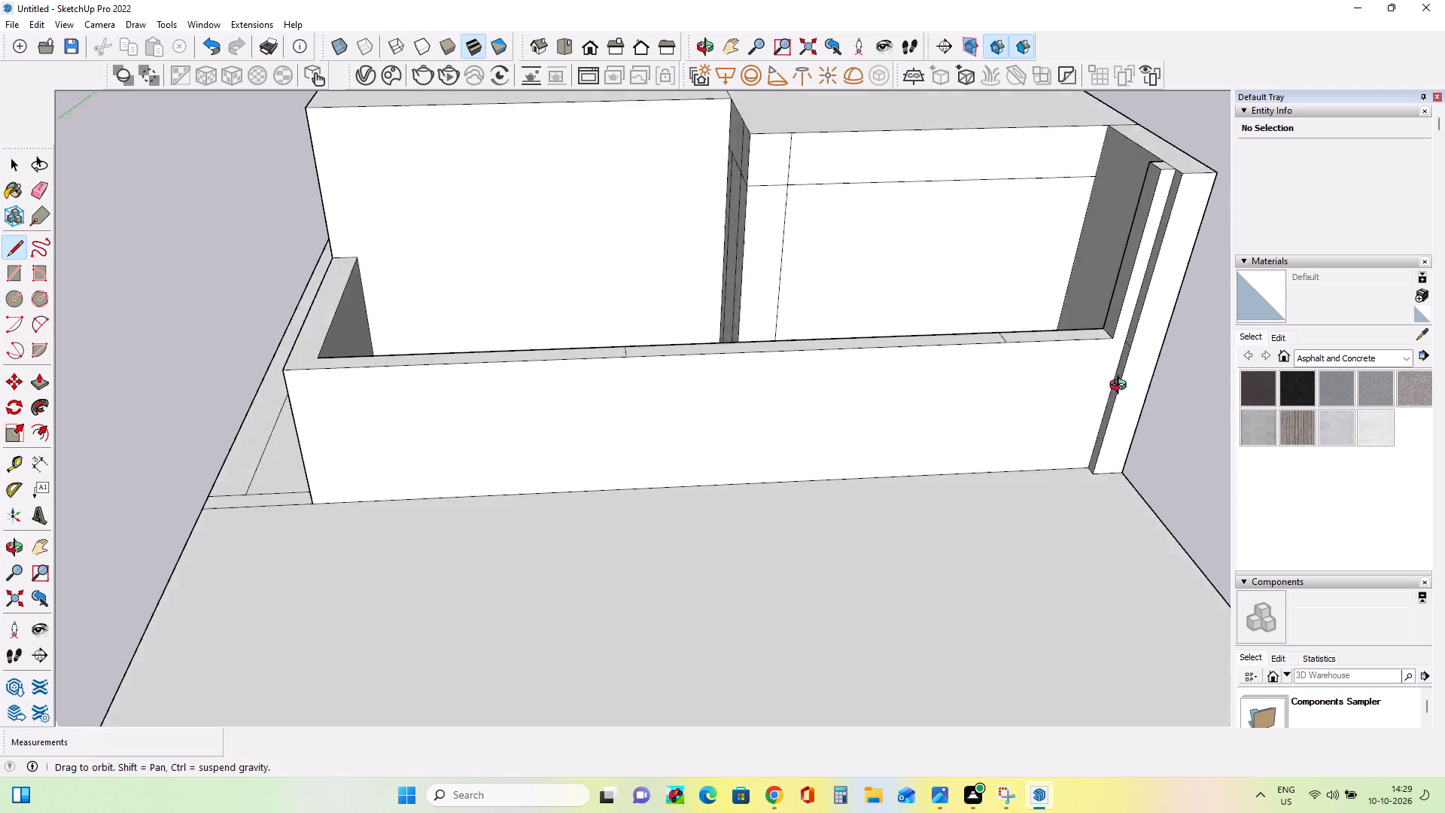
middle_click_drag(1121, 387, 1134, 376)
scroll(1134, 376, "down", 9)
middle_click_drag(1039, 401, 956, 410)
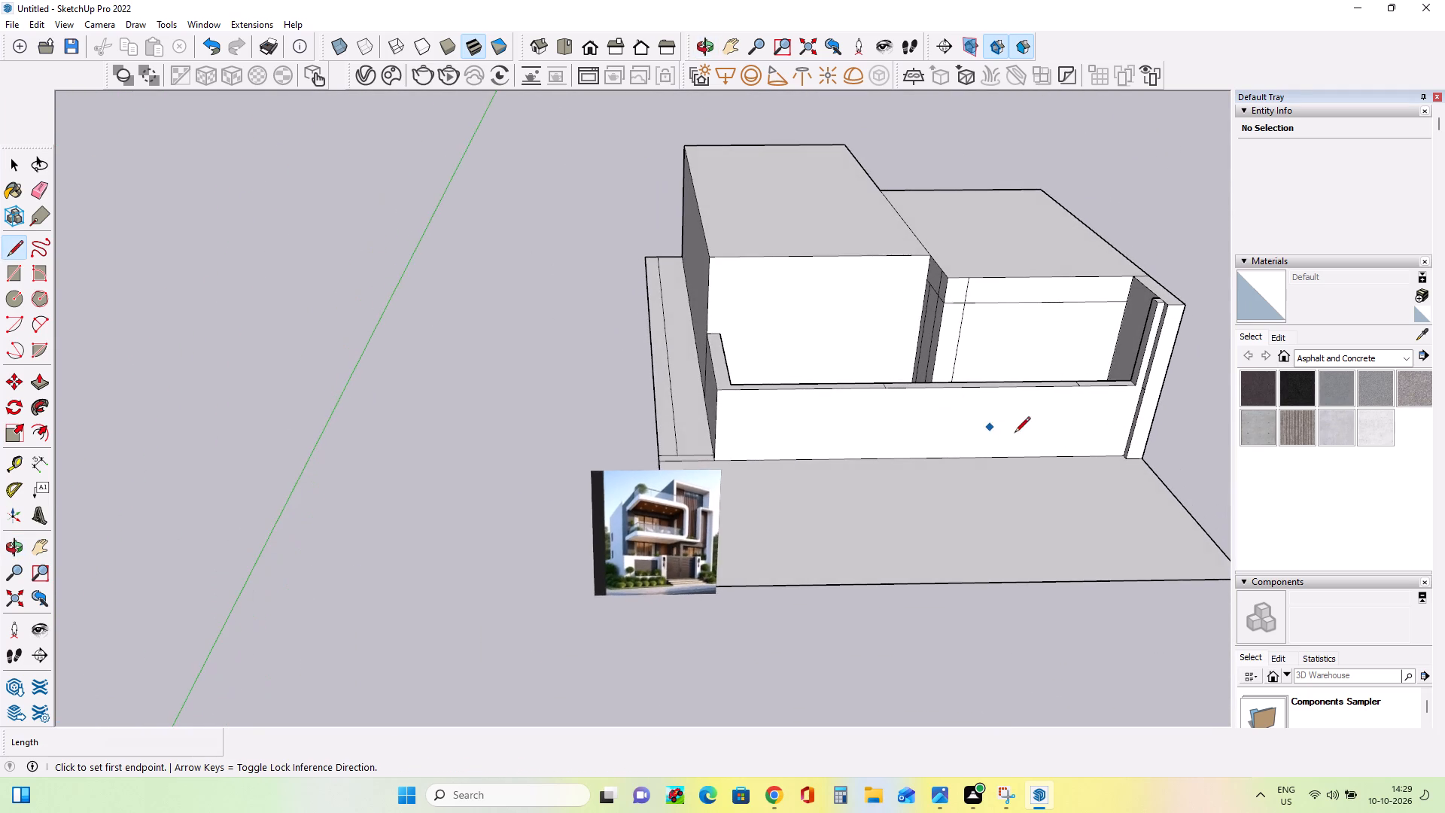
scroll(957, 441, "up", 6)
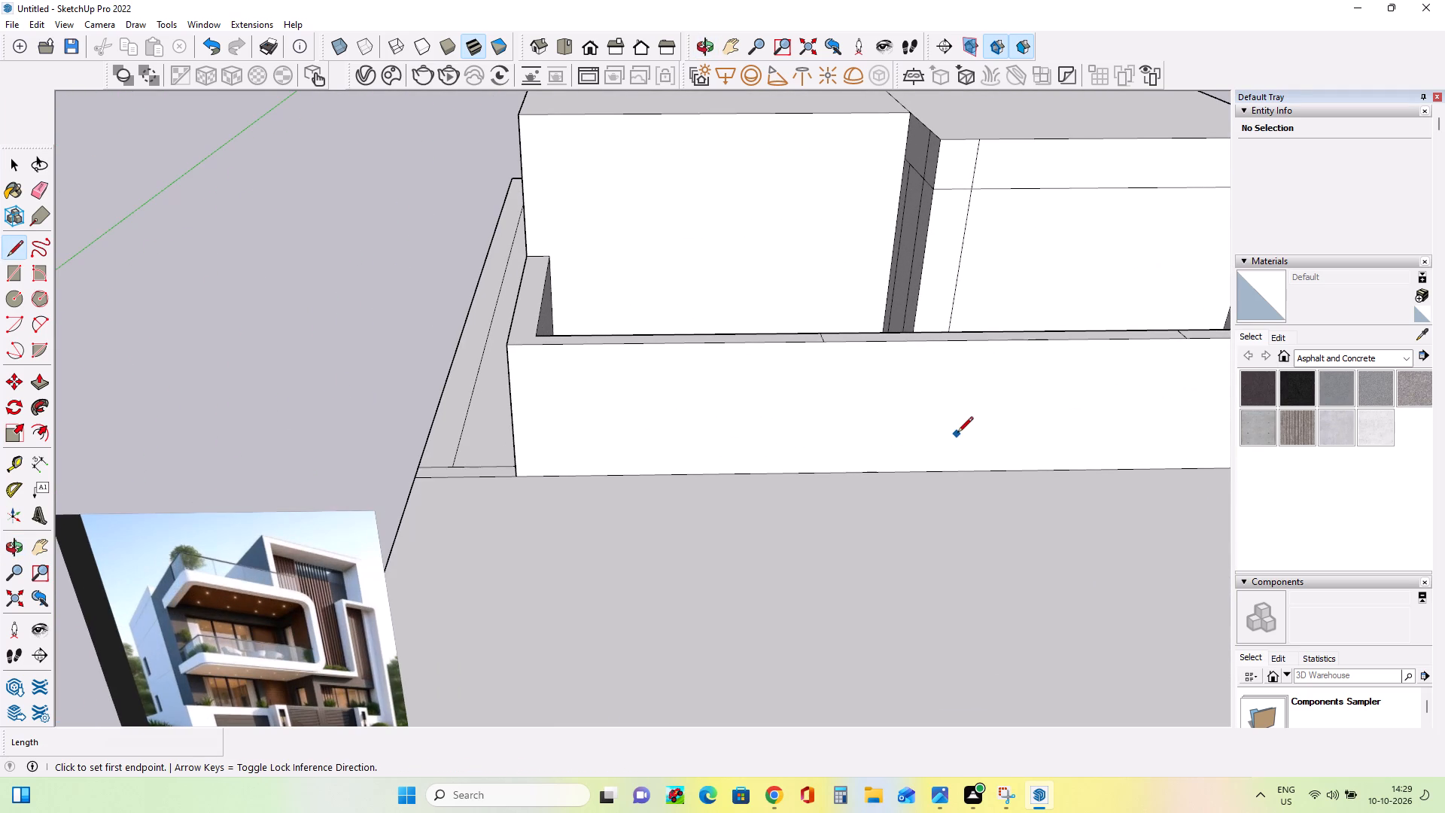
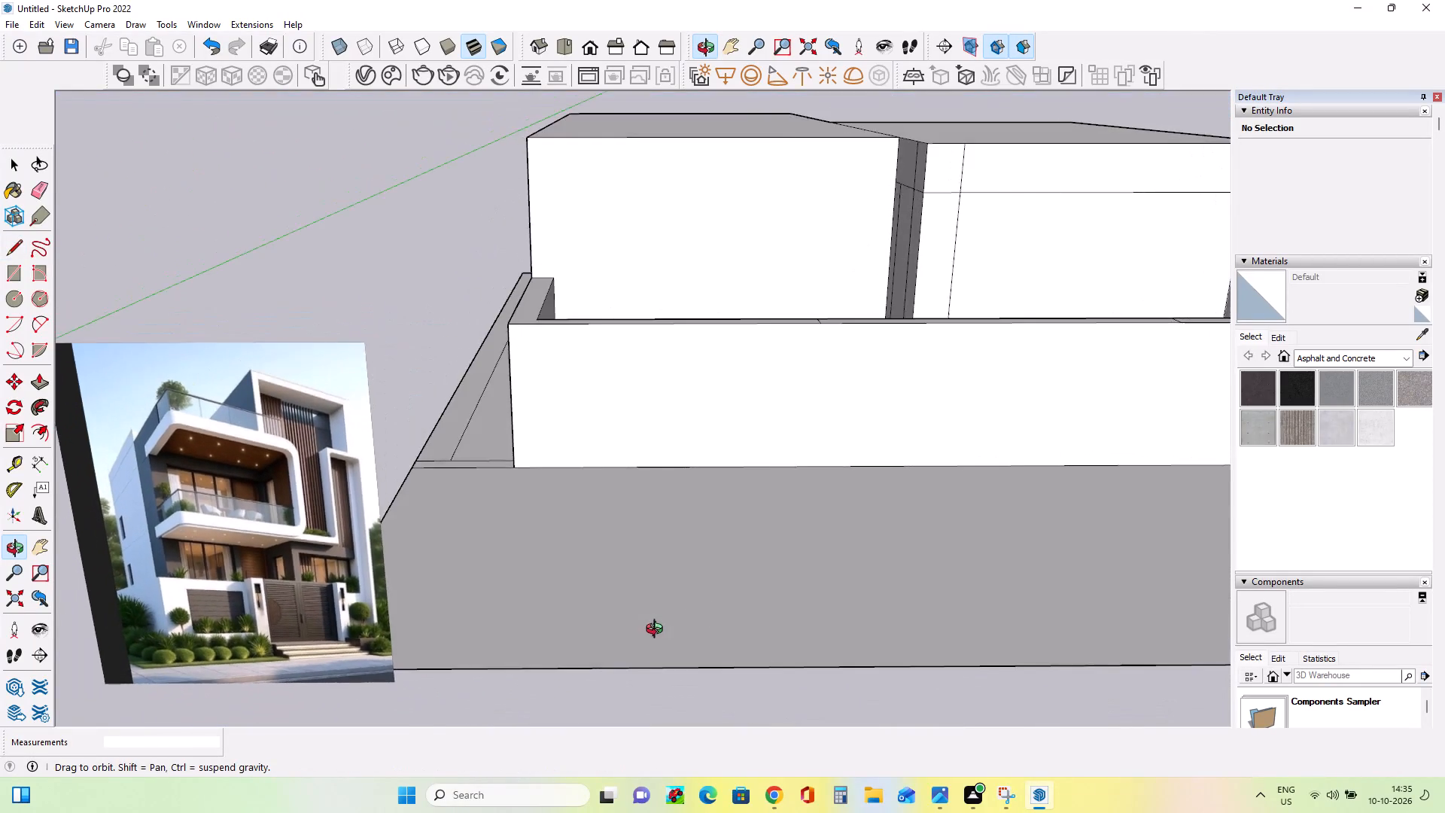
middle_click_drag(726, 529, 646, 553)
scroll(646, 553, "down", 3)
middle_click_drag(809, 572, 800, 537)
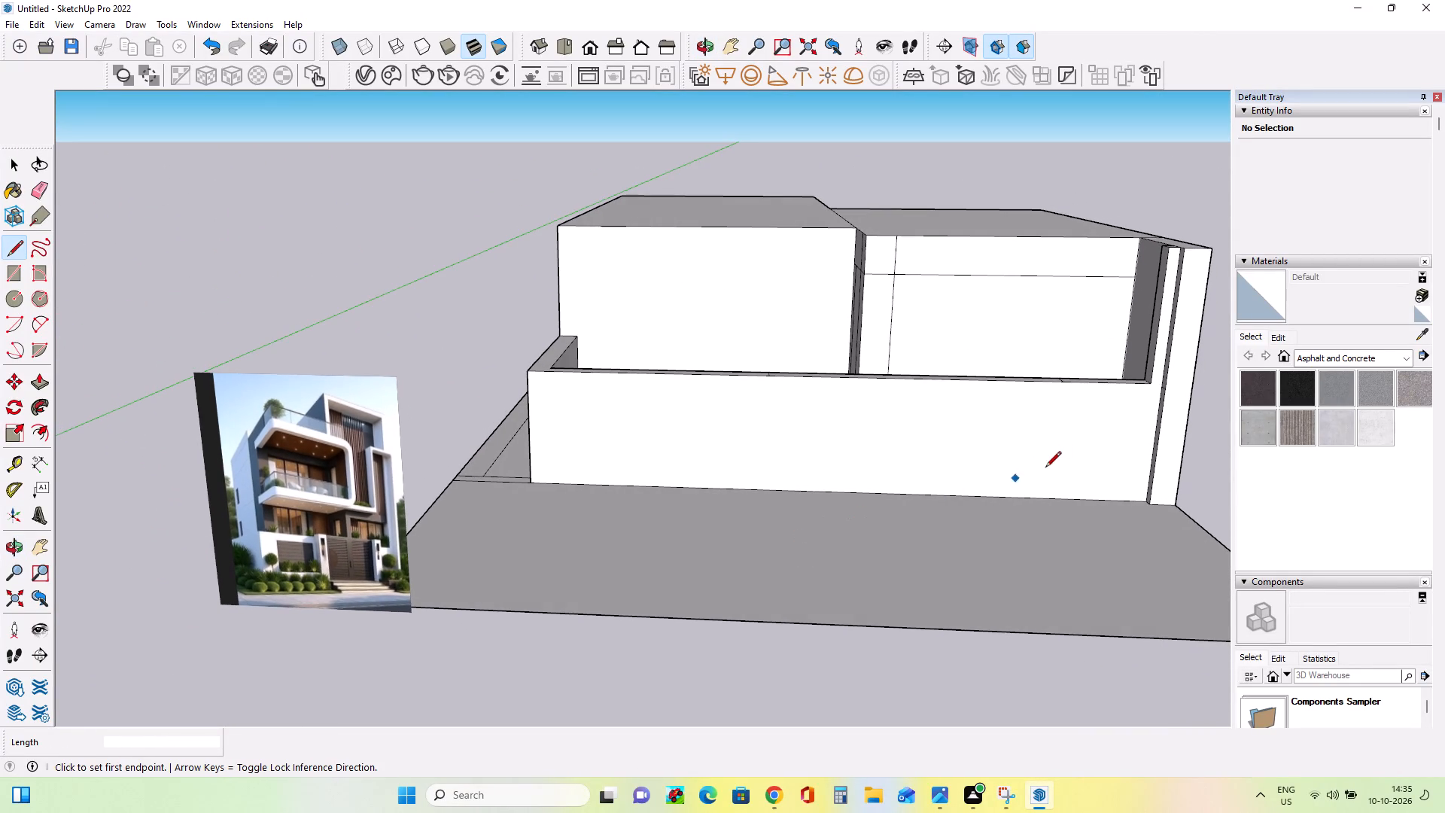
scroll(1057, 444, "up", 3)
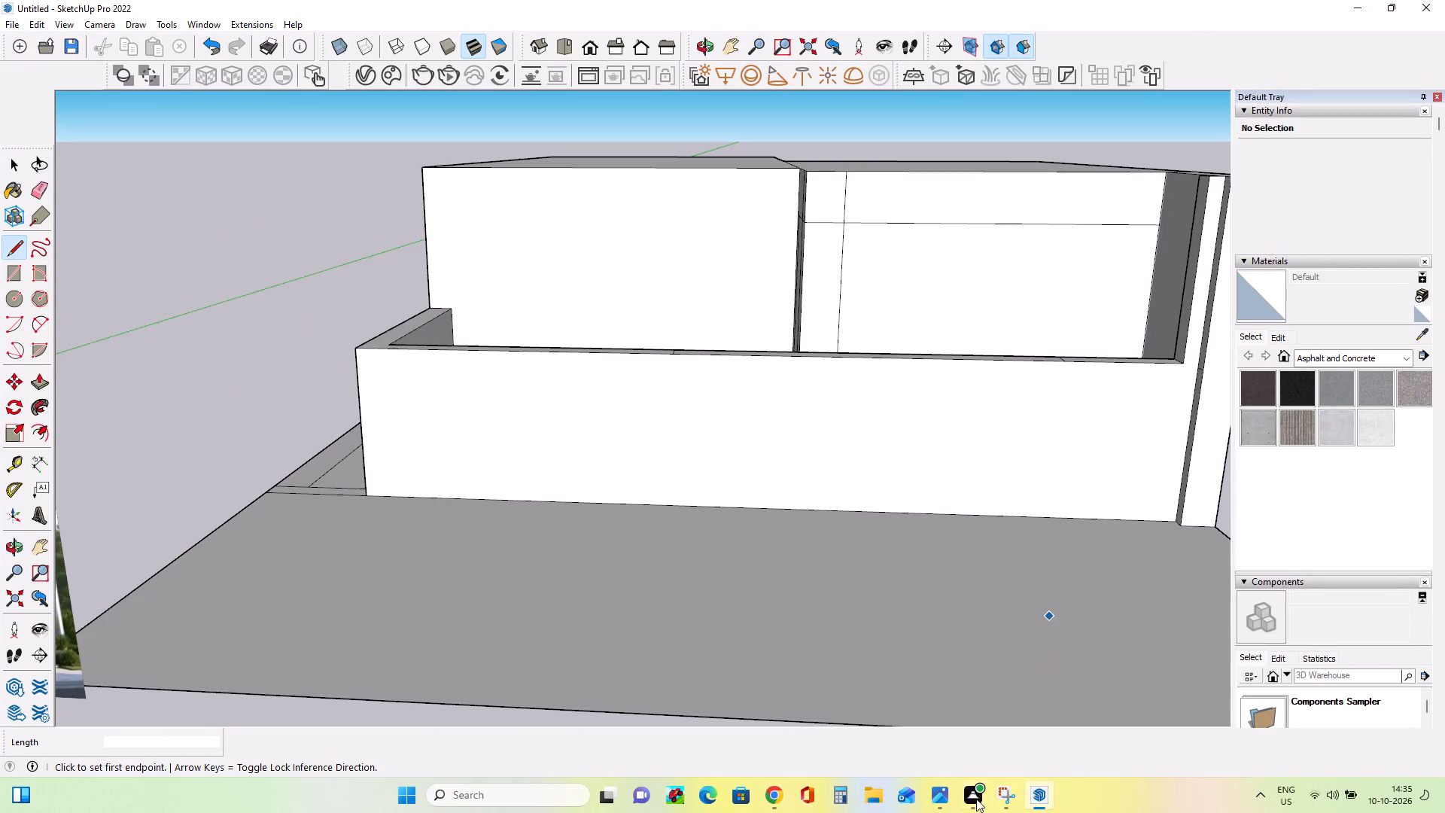
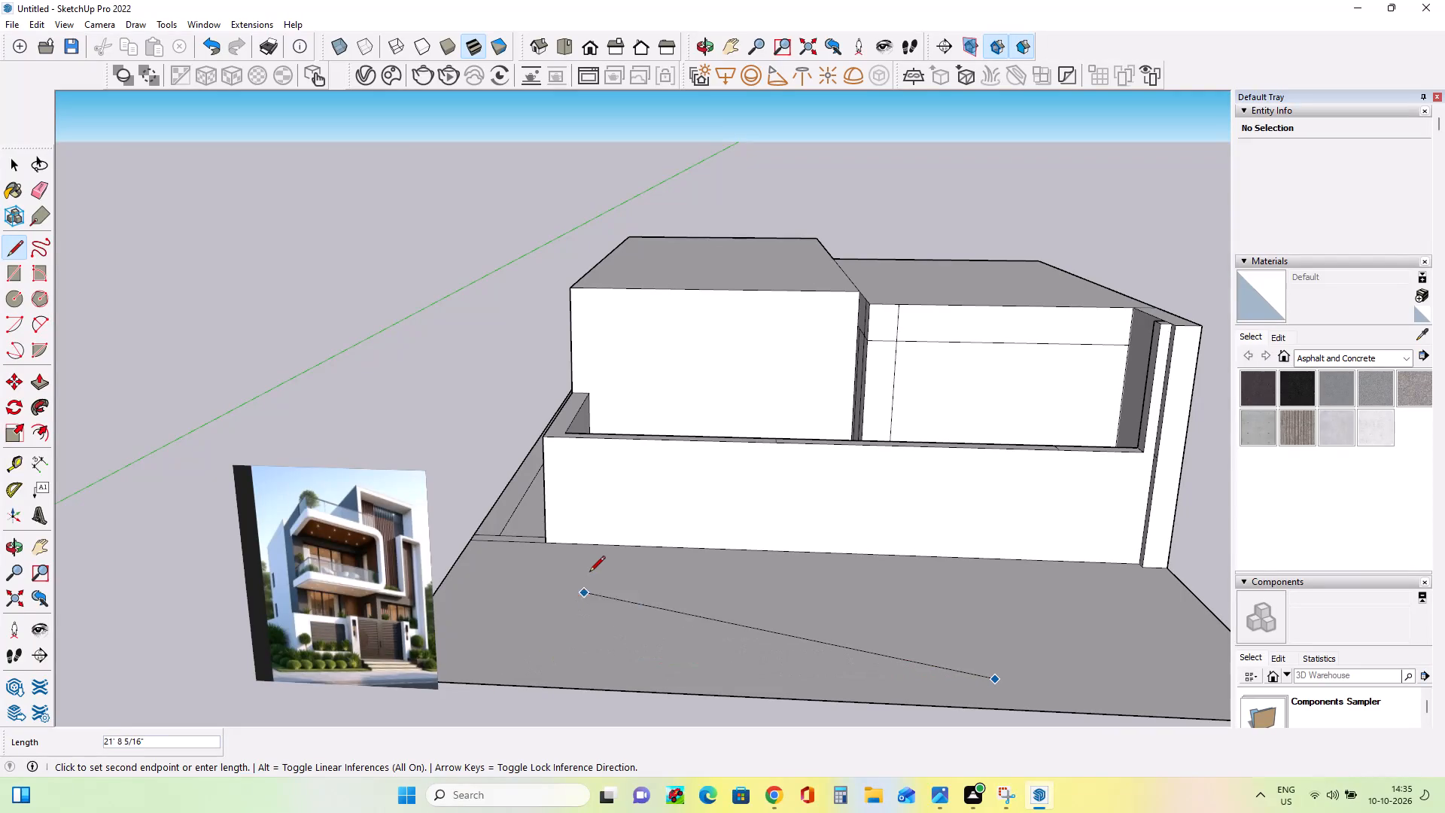
Draw a vertical line about 7' 2" long on the higher block's front face, from the side wall's inner corner to the roof edge.
key("space")
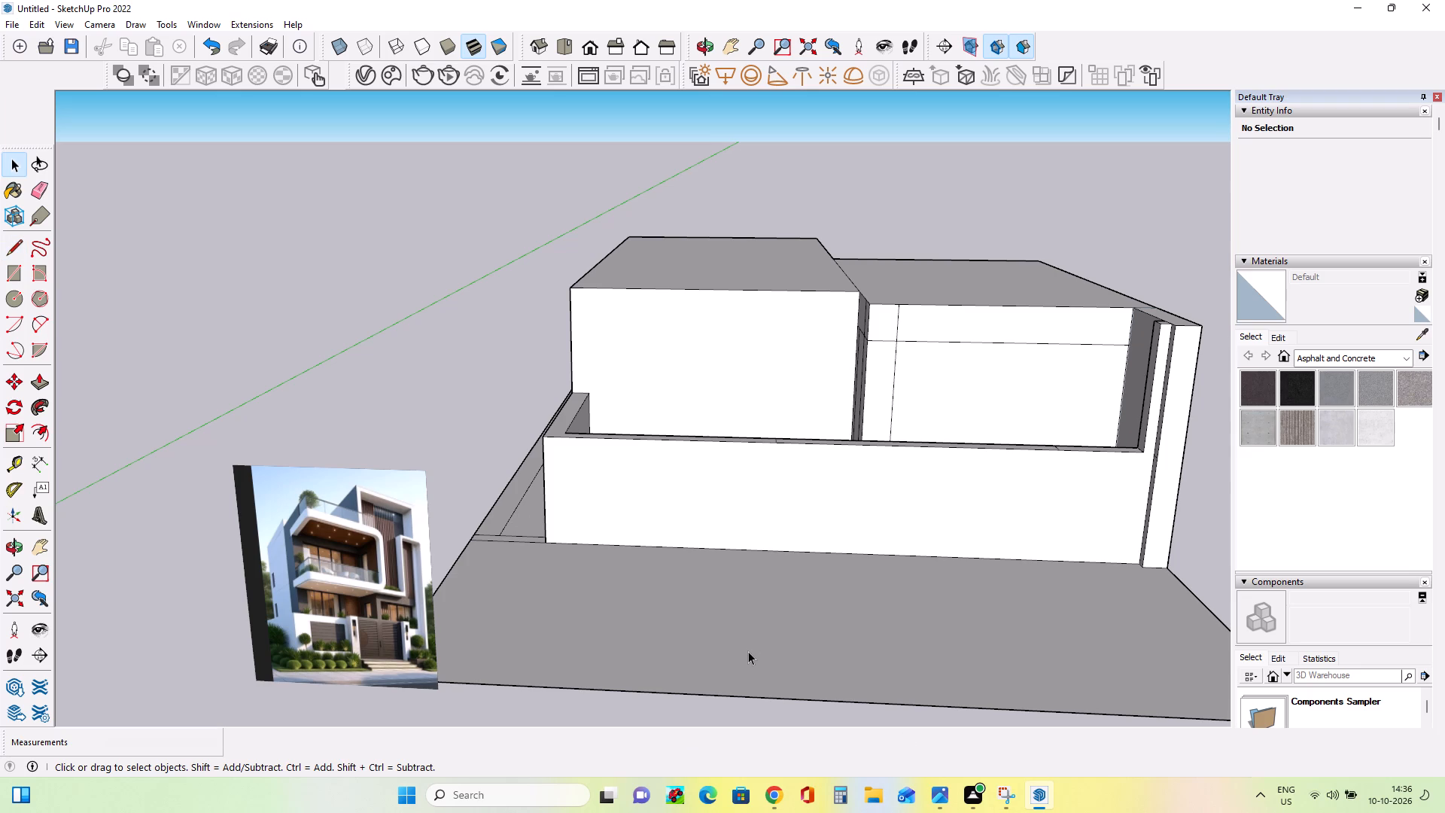
middle_click(823, 440)
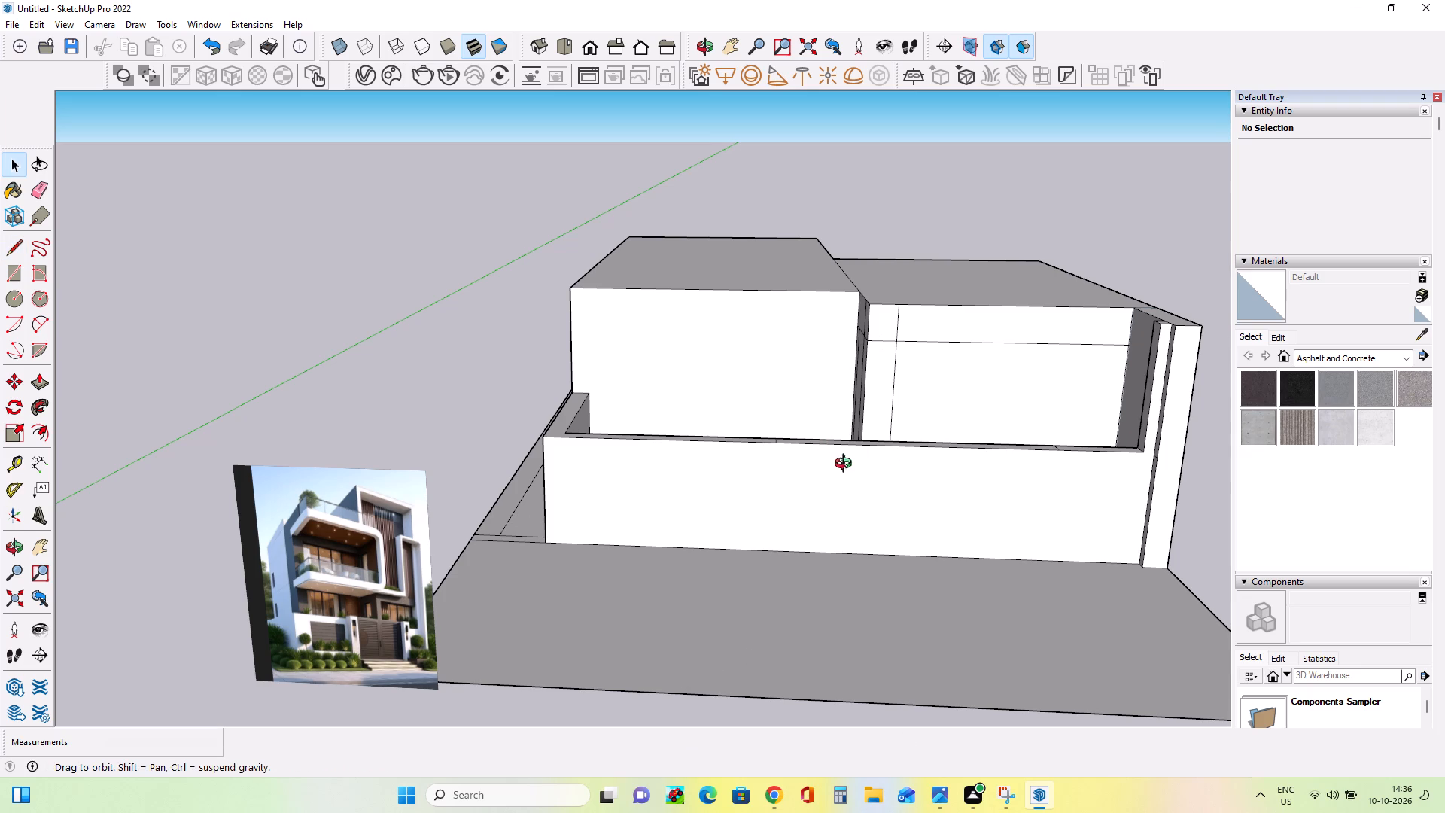
scroll(805, 440, "down", 1)
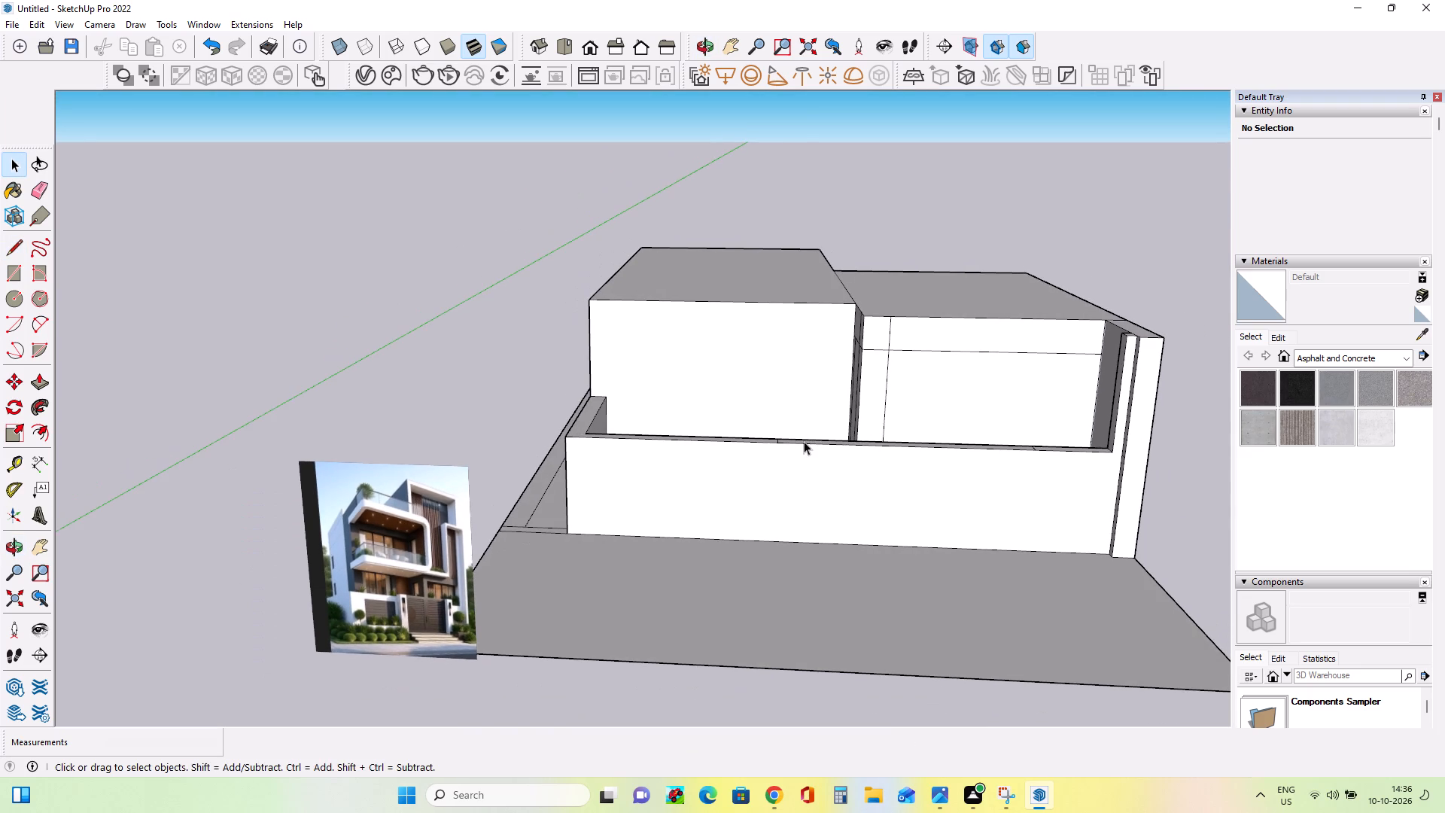
middle_click_drag(812, 442, 834, 434)
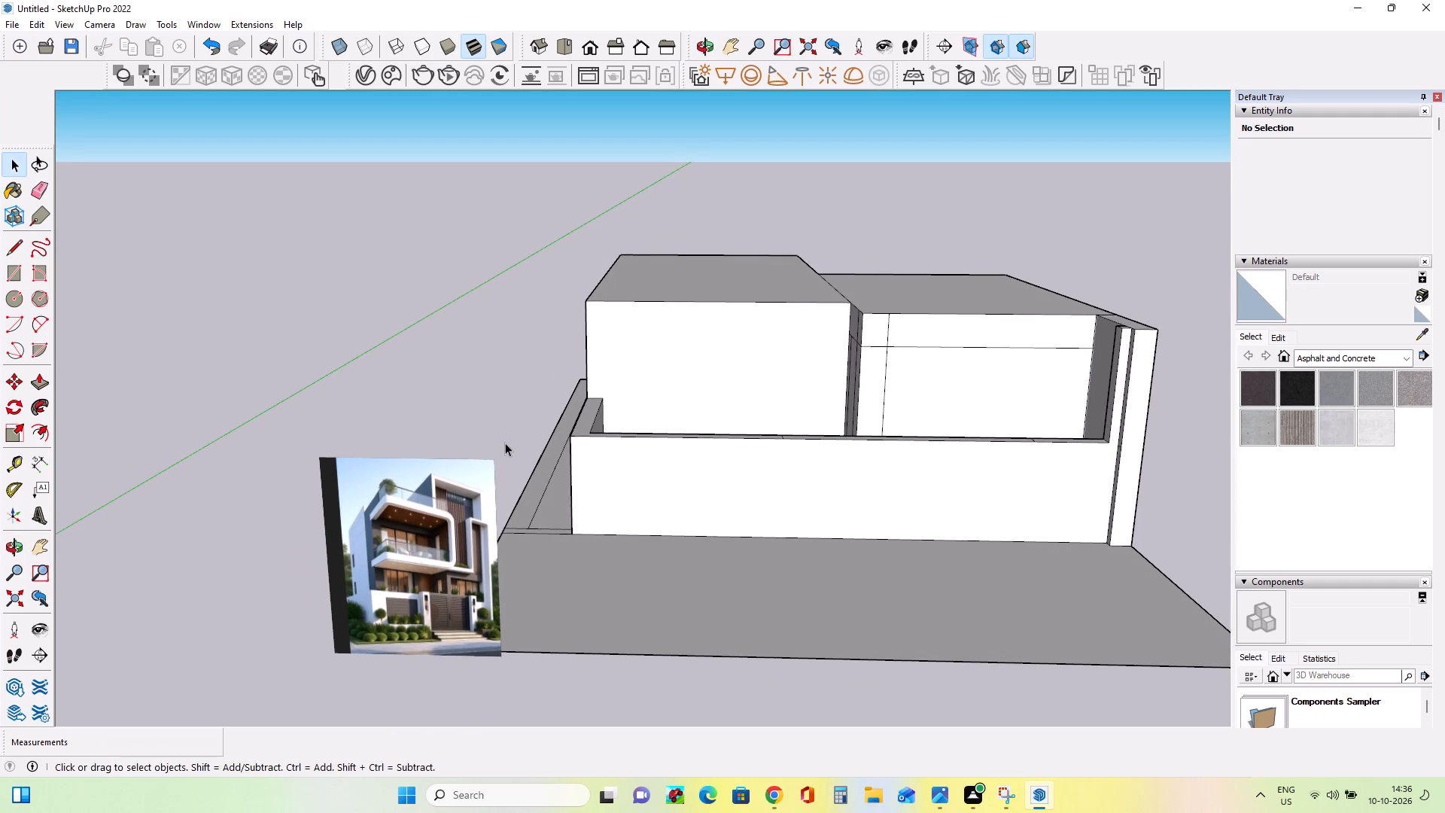
scroll(589, 401, "up", 3)
middle_click(607, 400)
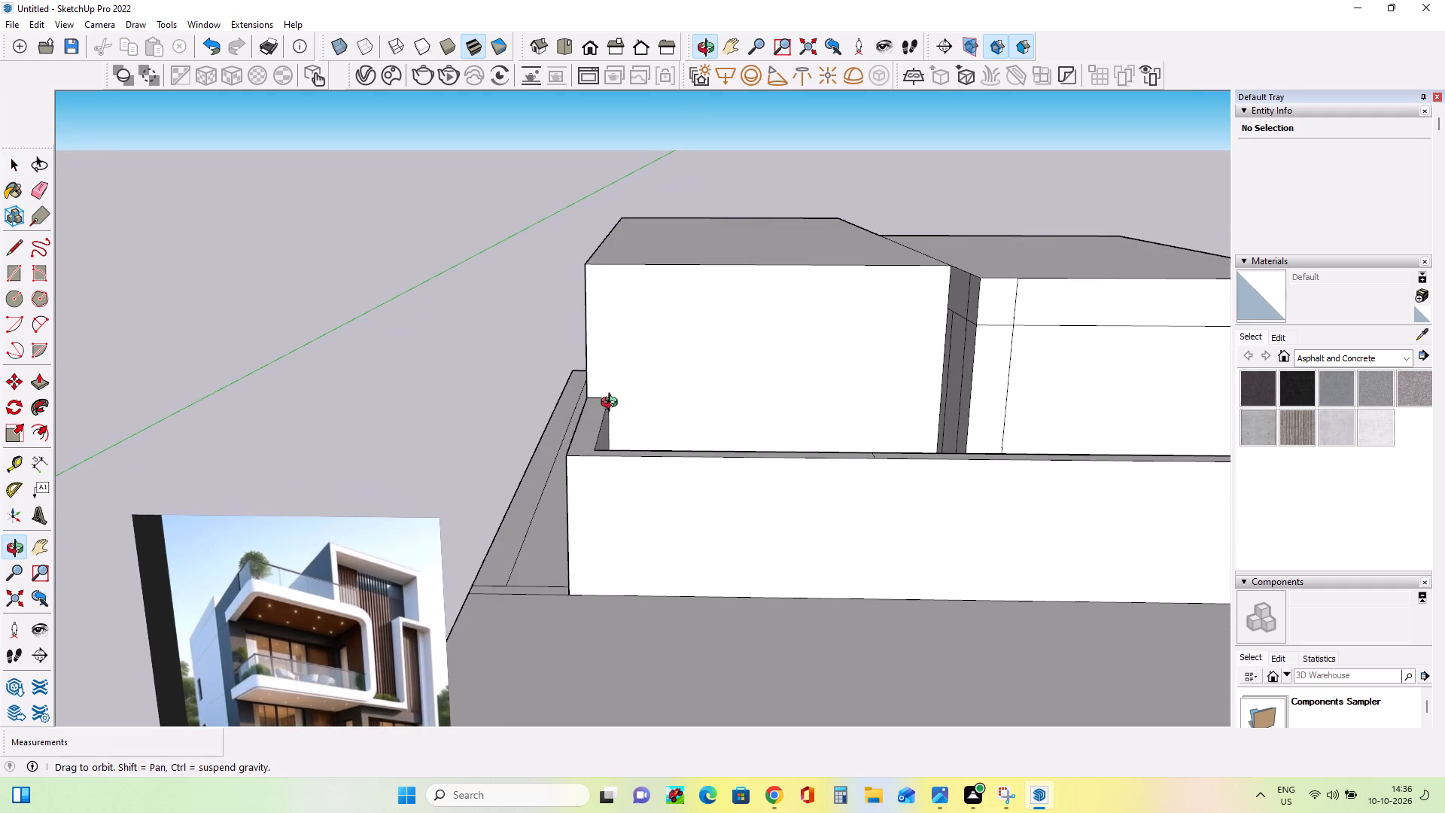
scroll(703, 346, "down", 1)
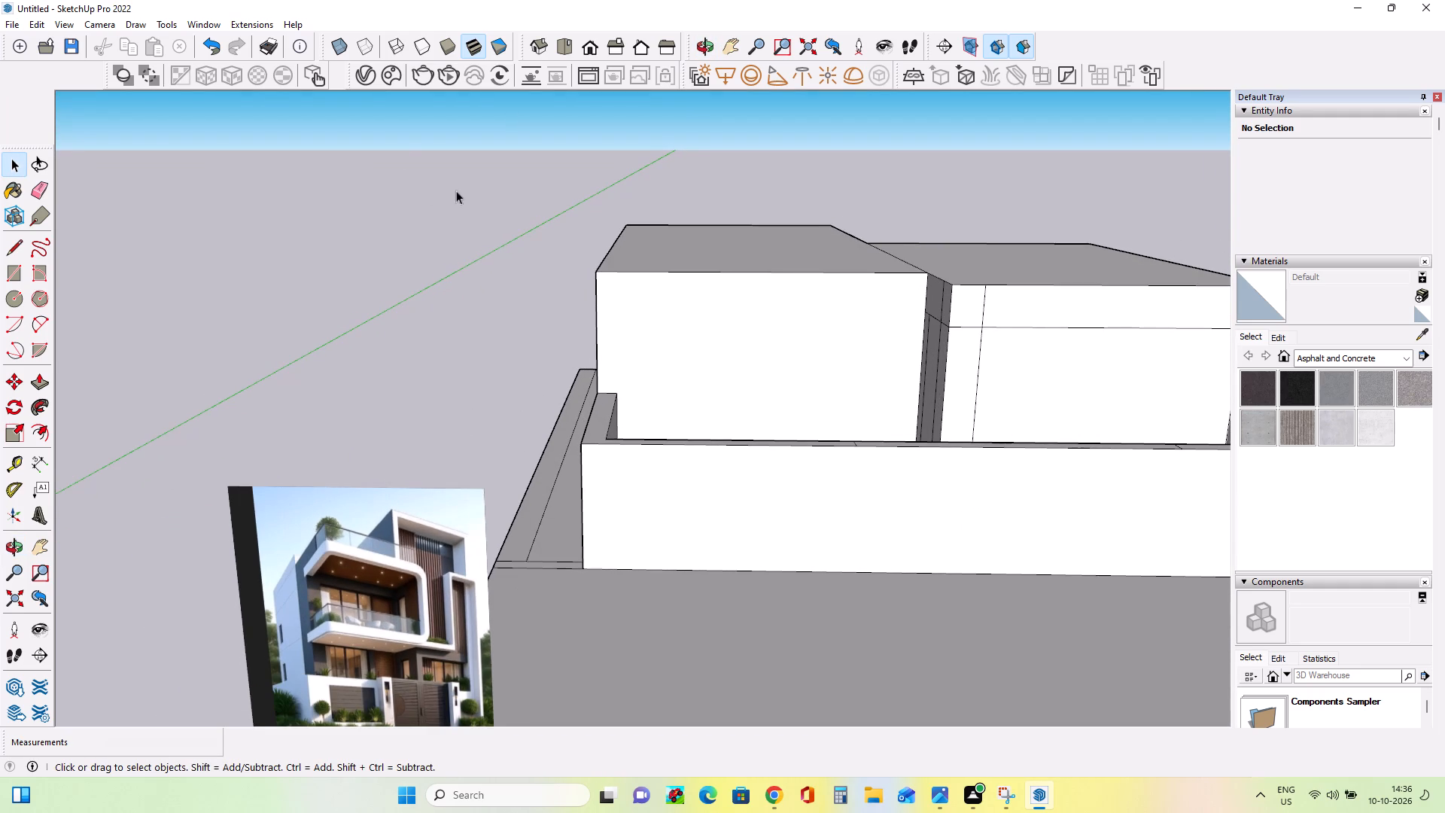
left_click(14, 247)
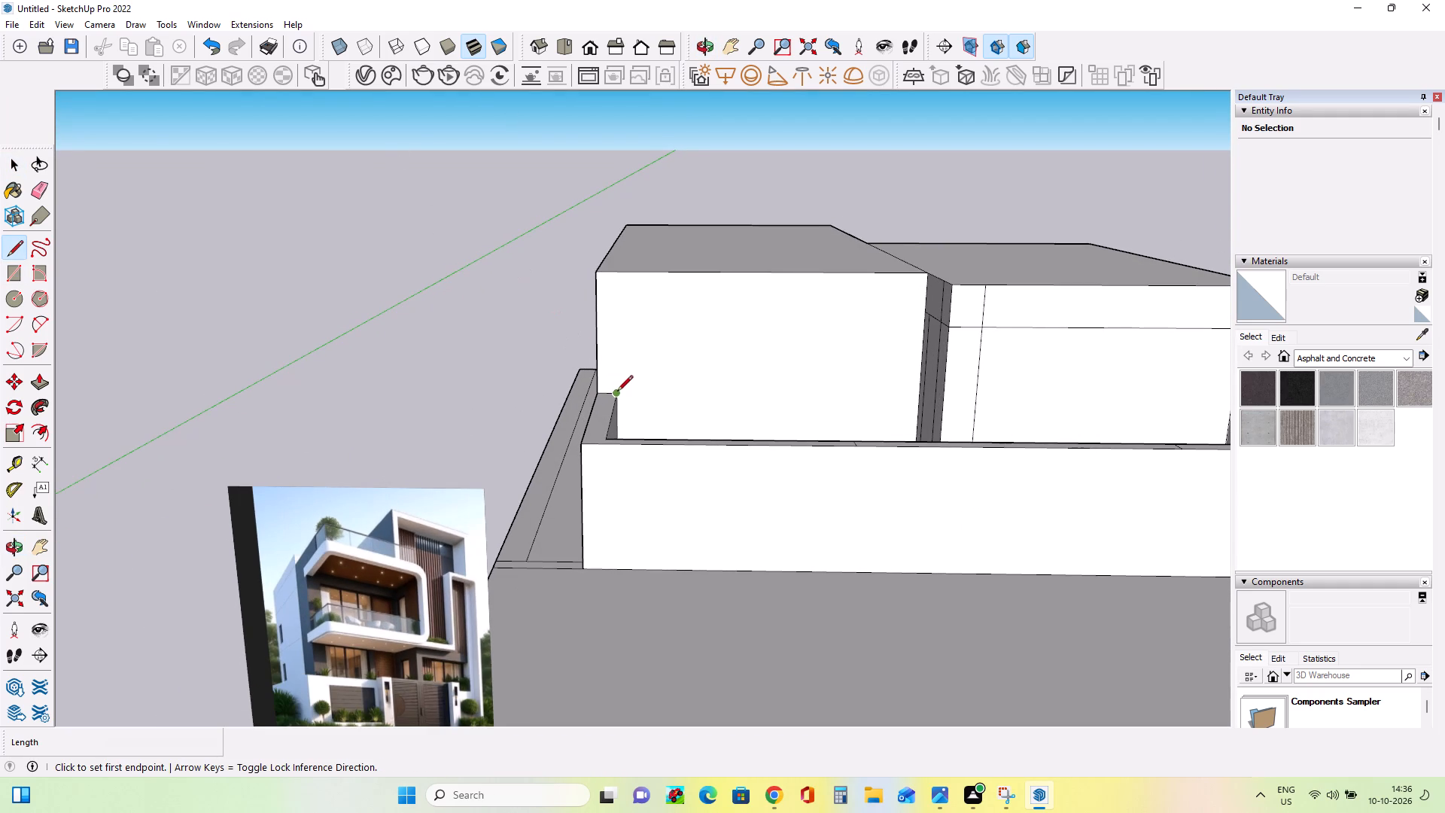
left_click(617, 392)
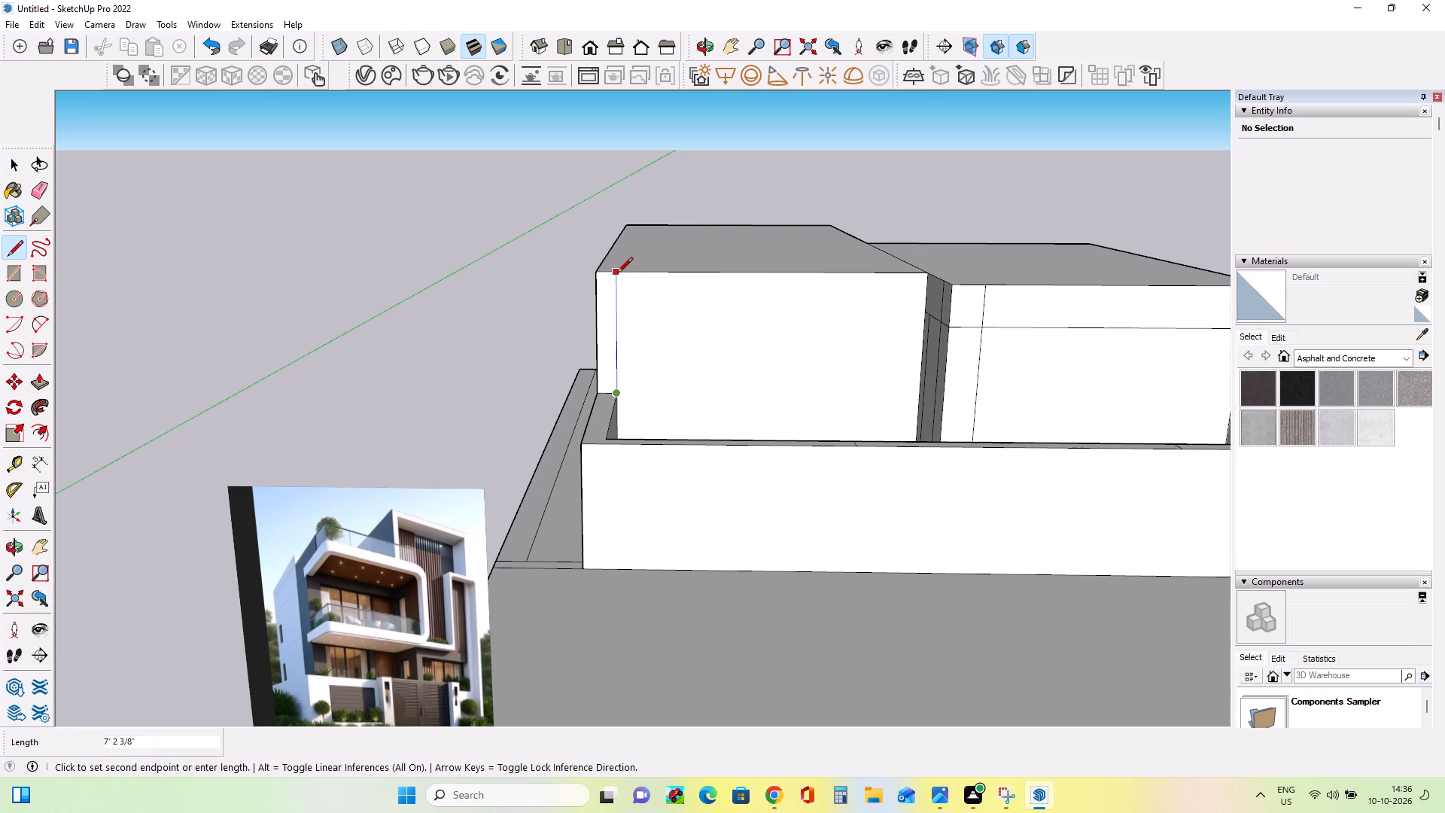
left_click(617, 274)
Draw a second full-height vertical line on the same front face, bounding a narrow strip beside the first line.
middle_click_drag(661, 424, 654, 501)
middle_click_drag(652, 467, 661, 539)
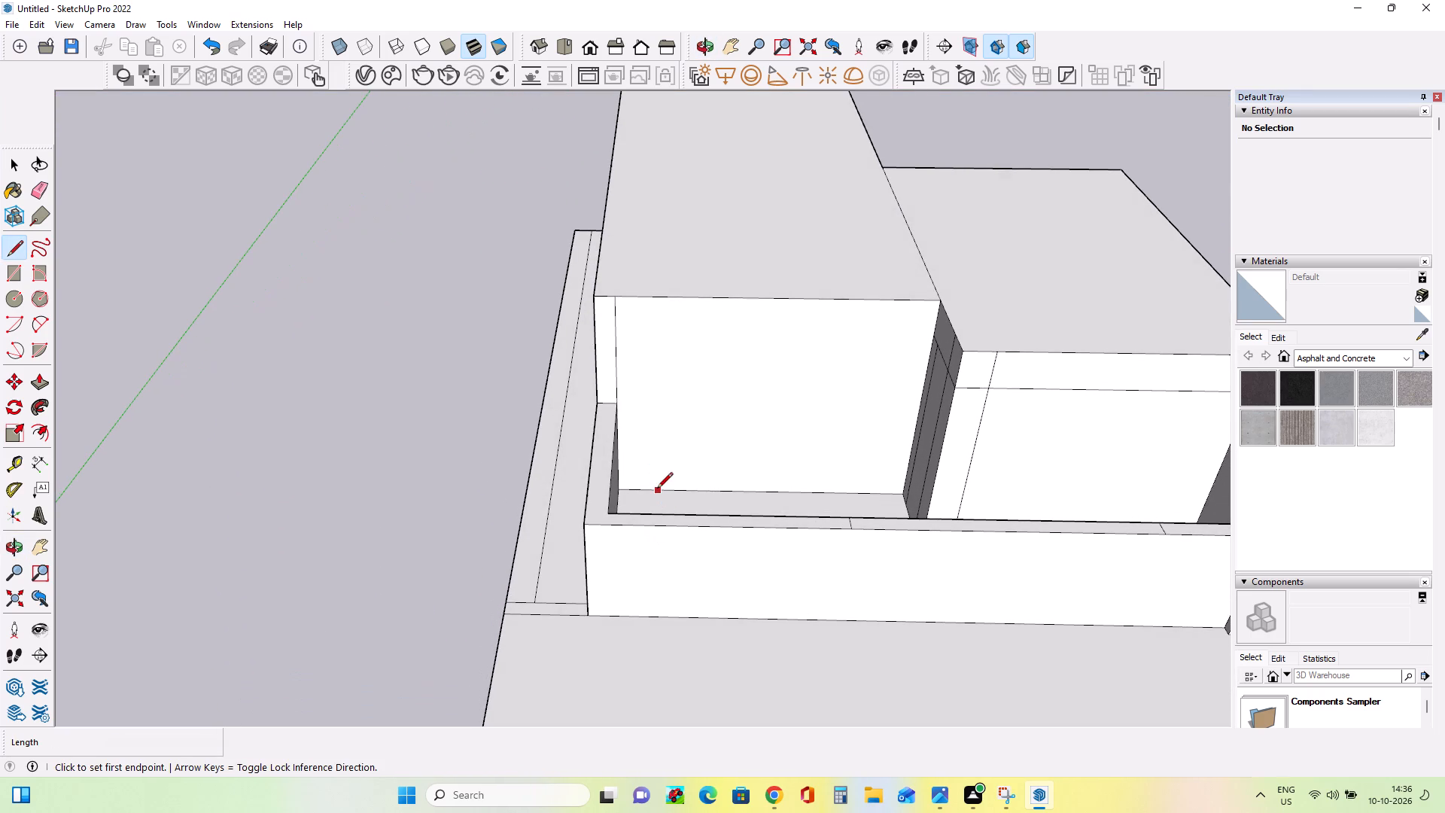
left_click(653, 491)
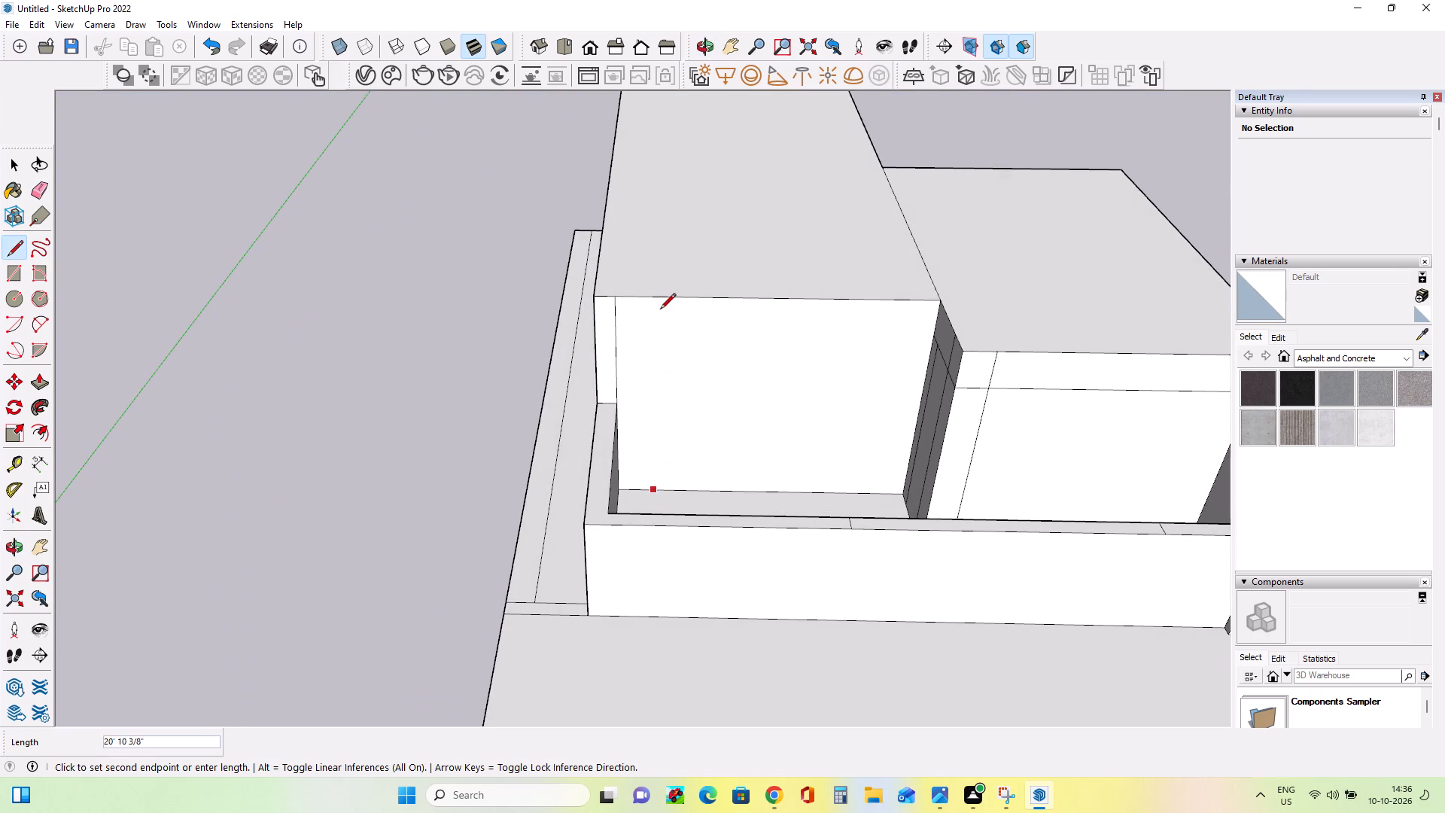
left_click(657, 294)
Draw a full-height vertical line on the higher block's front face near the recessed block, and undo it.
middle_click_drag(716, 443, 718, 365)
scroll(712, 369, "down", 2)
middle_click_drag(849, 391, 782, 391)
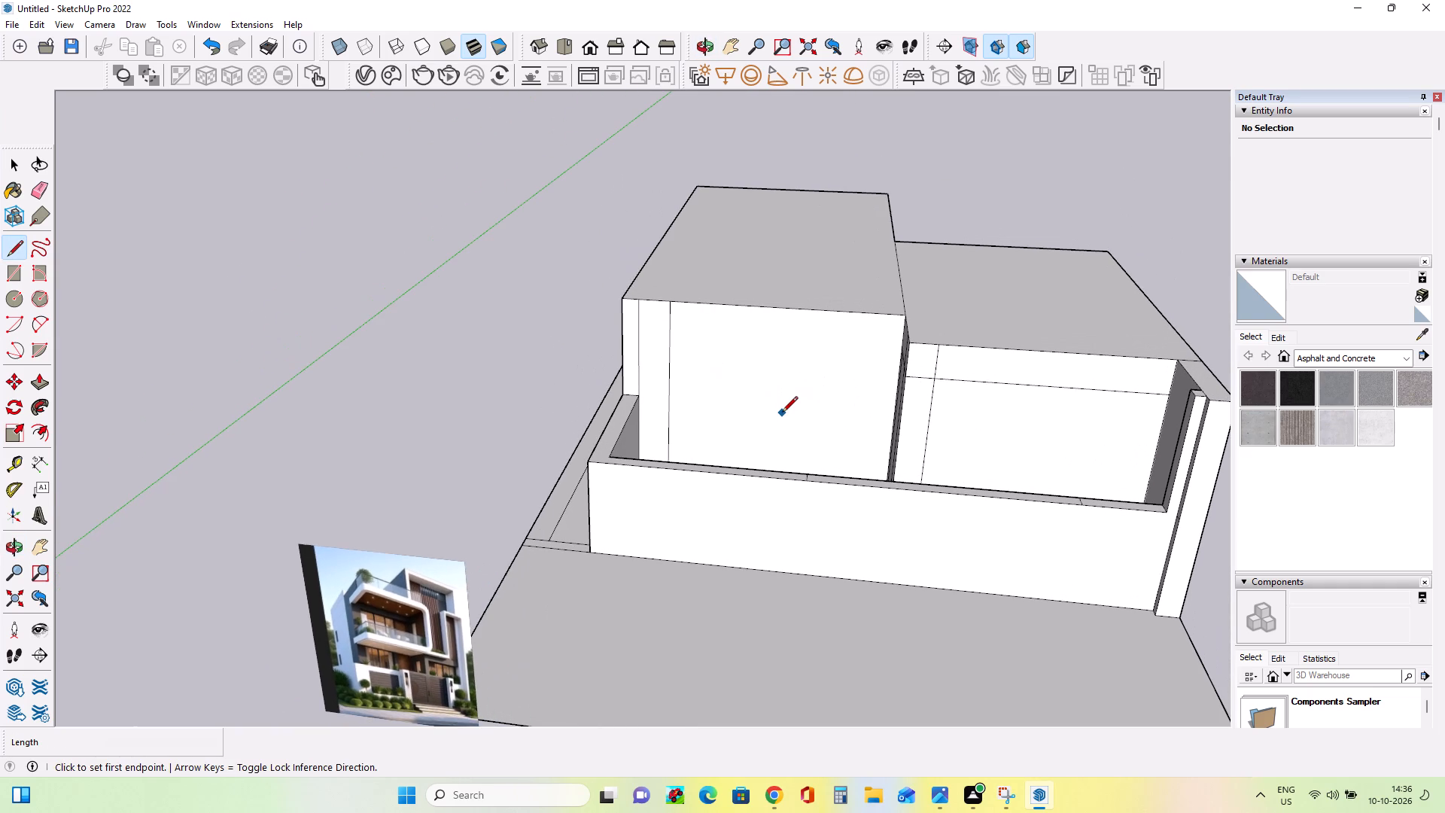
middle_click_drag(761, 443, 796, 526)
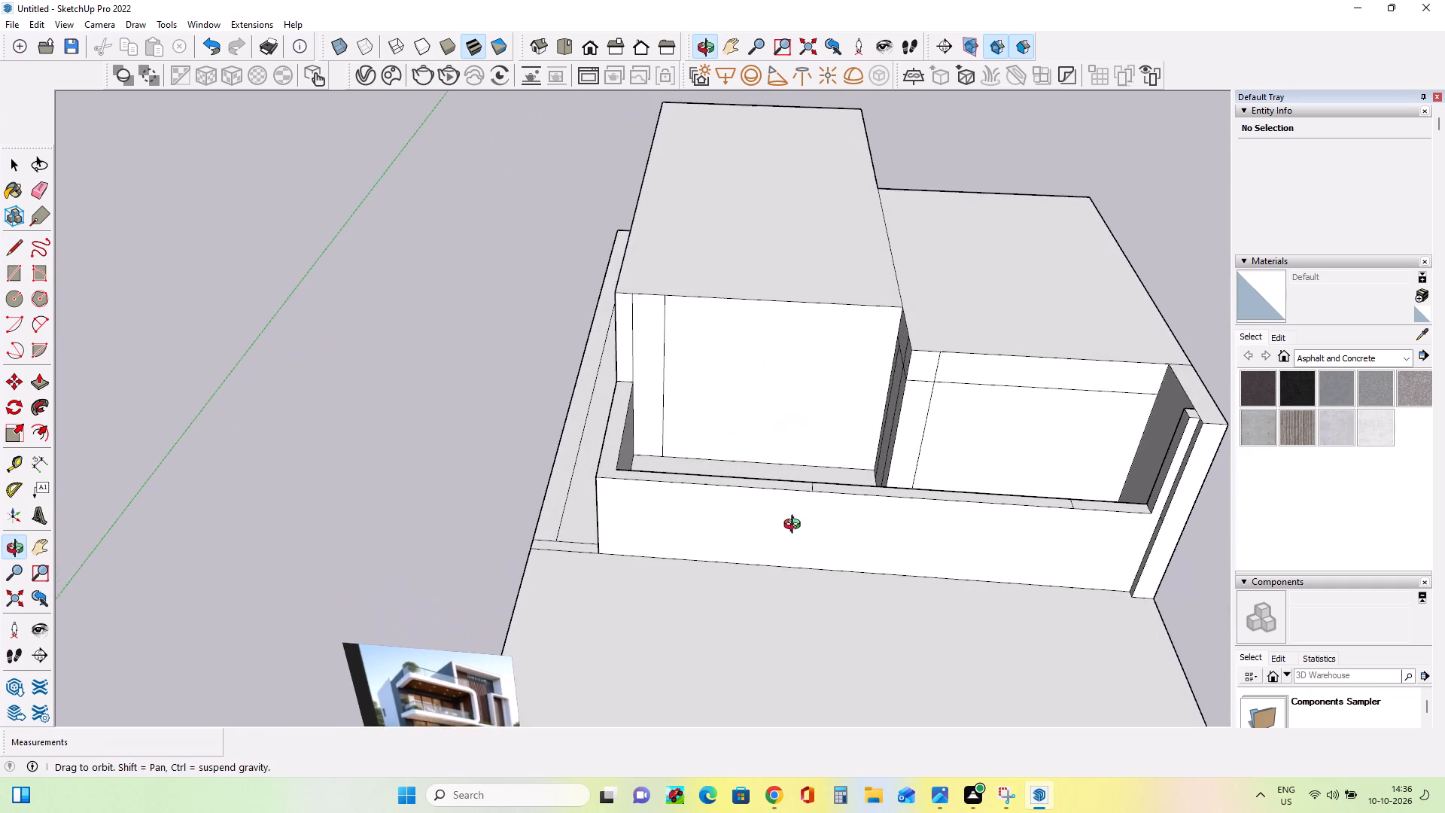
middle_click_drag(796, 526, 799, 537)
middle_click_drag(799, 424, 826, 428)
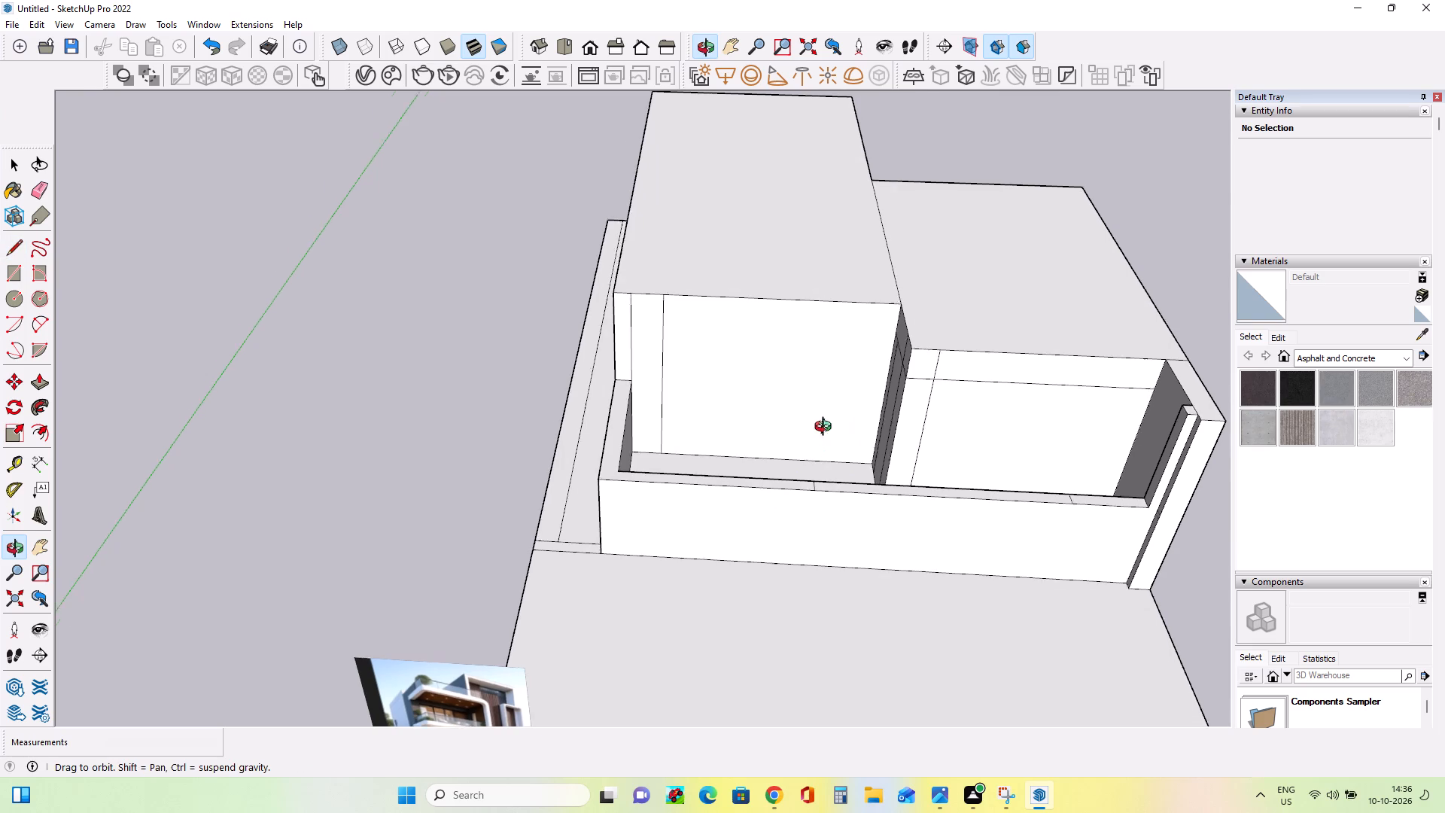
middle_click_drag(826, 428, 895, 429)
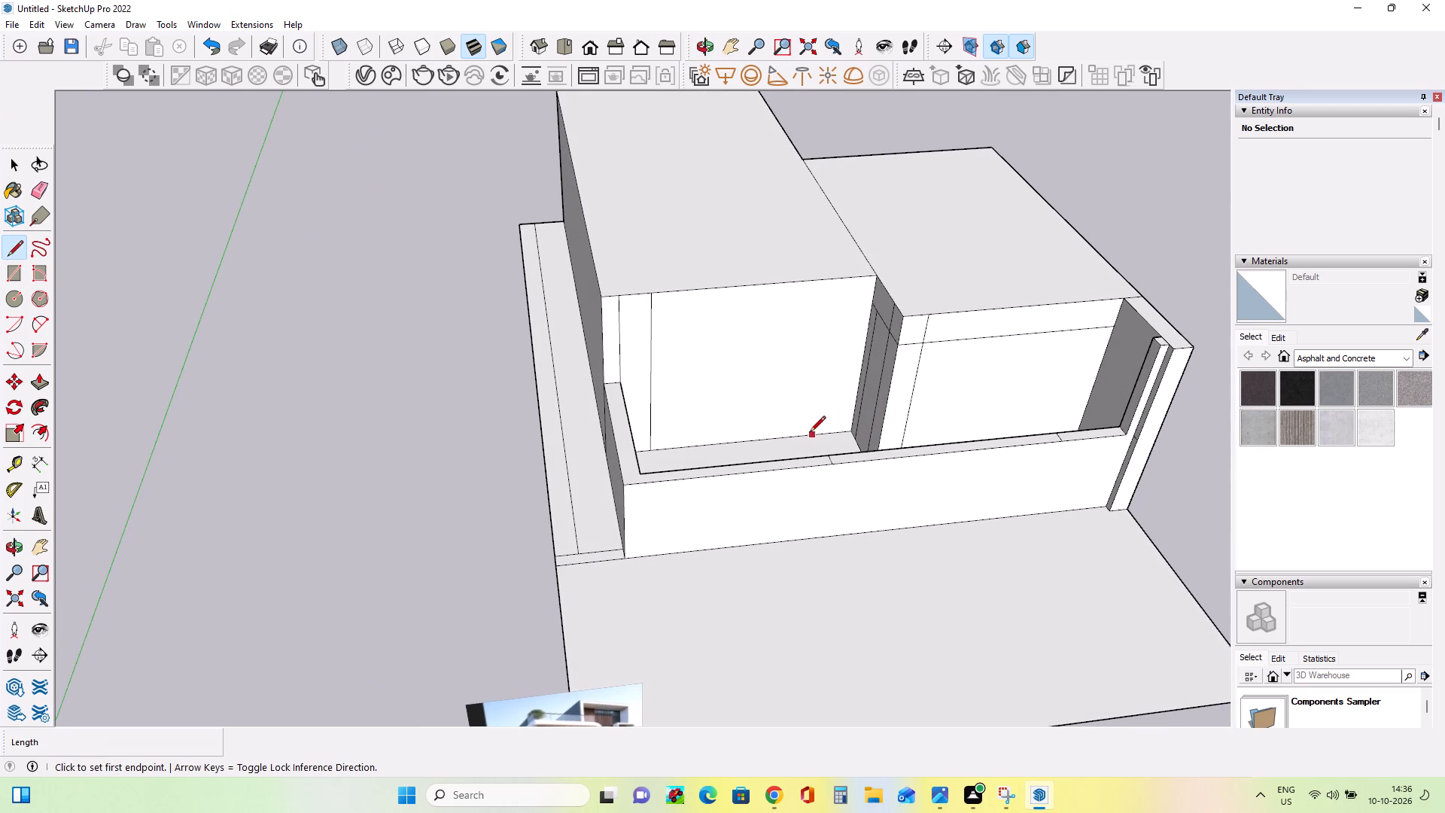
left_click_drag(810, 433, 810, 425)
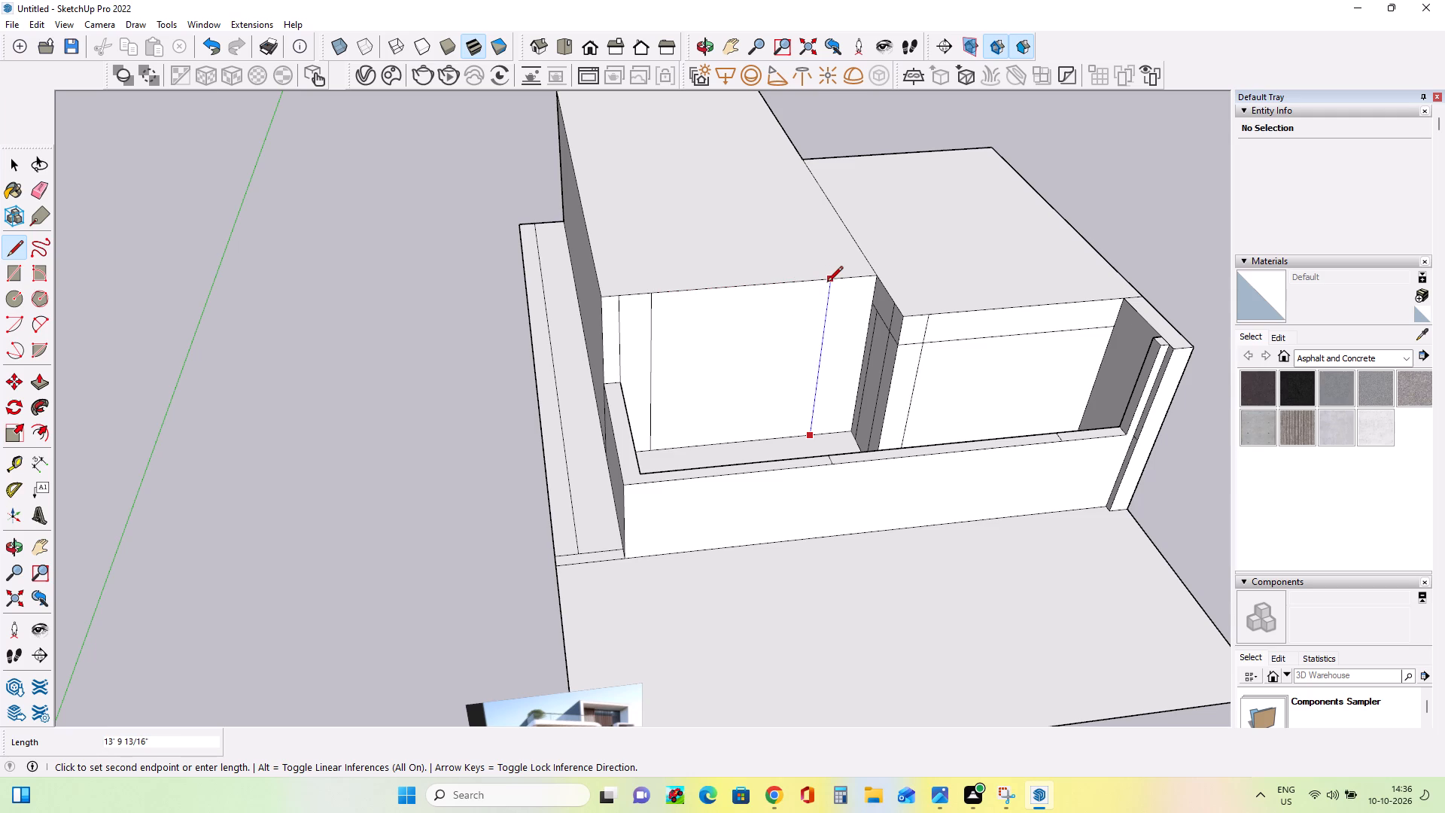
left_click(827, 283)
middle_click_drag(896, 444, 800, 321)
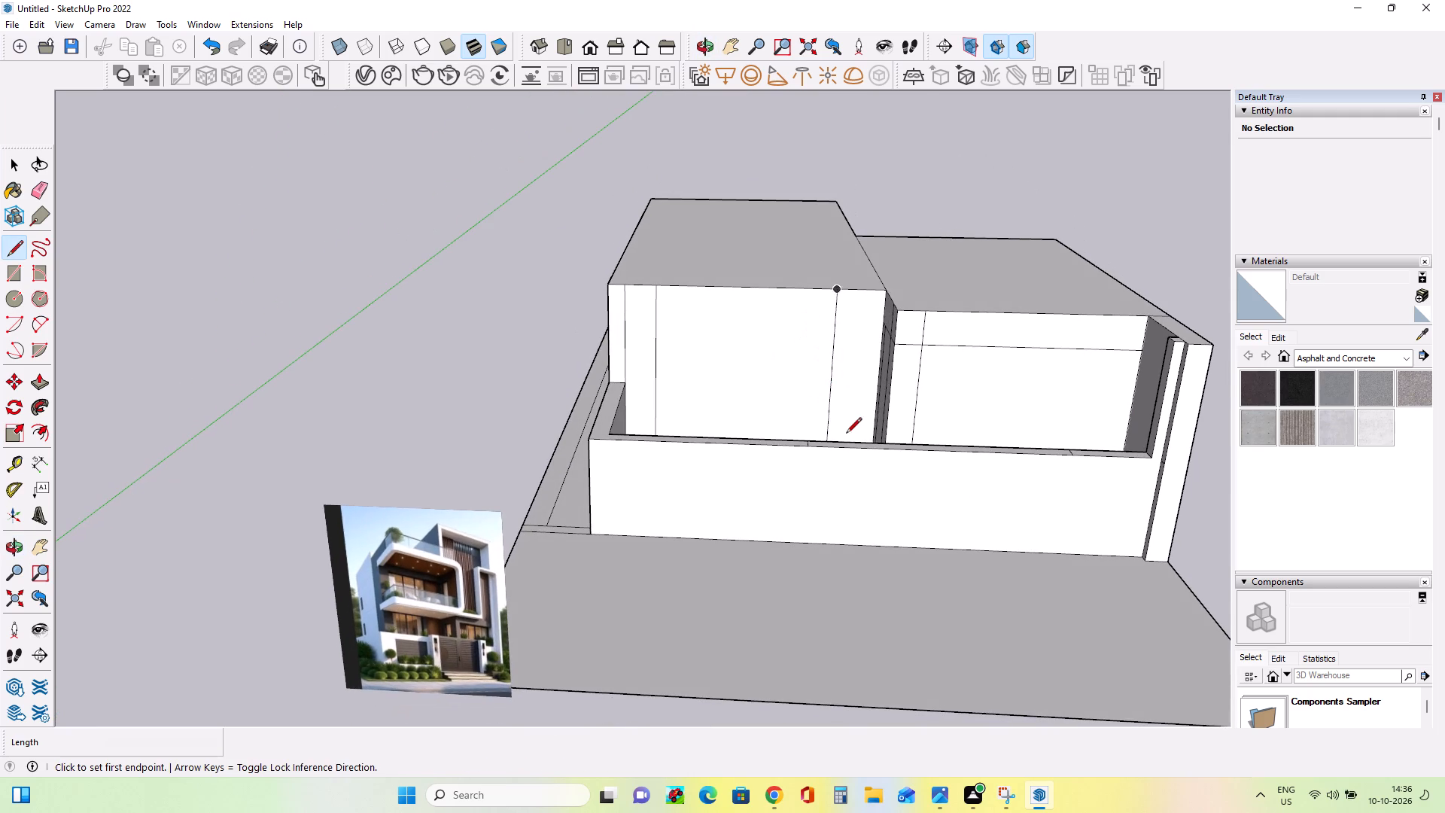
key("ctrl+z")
Draw a full-height vertical line about 13' 10" long on the higher block's front face, slightly farther from the corner at the recessed block.
middle_click_drag(781, 414, 850, 552)
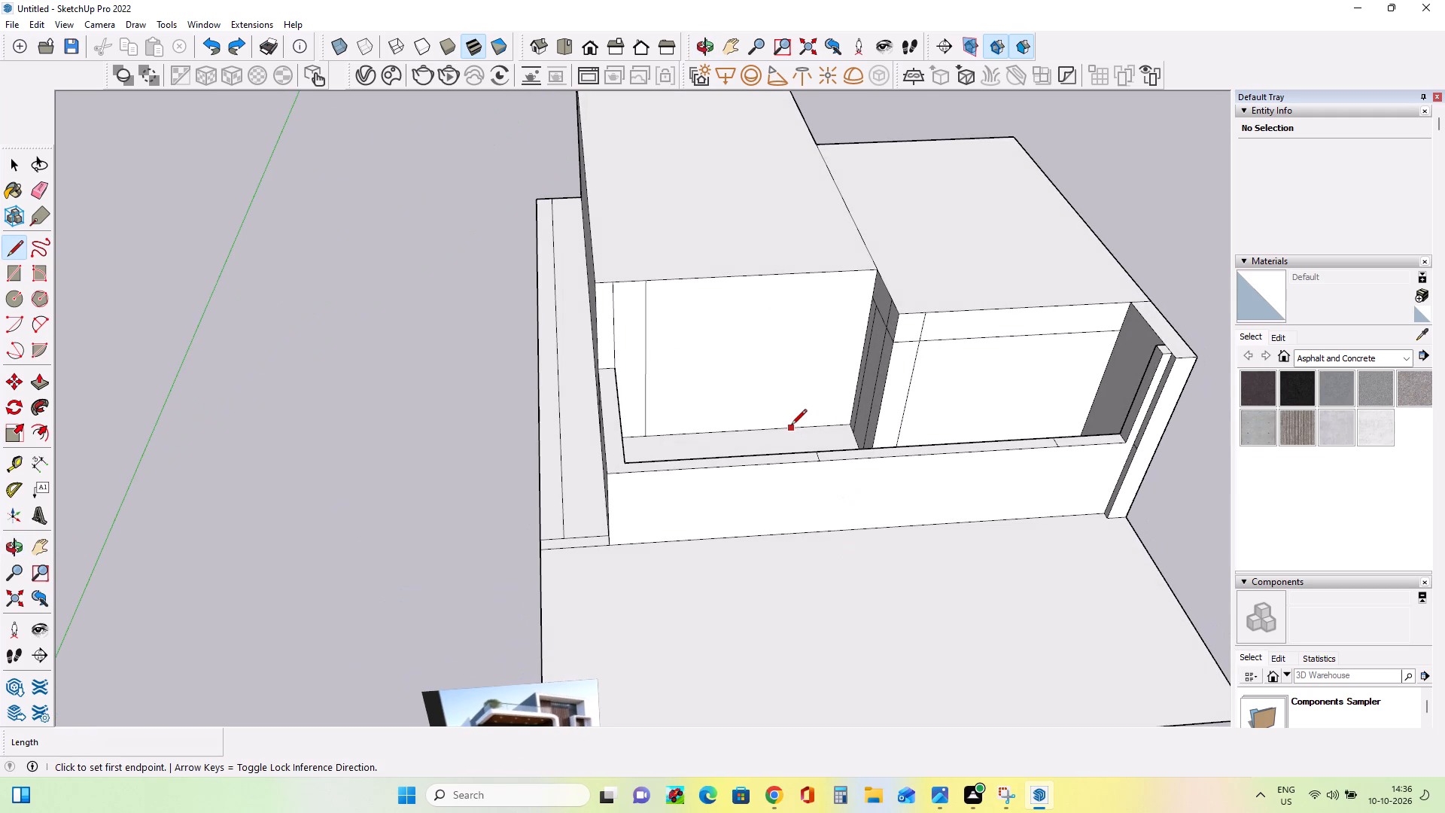
left_click(791, 426)
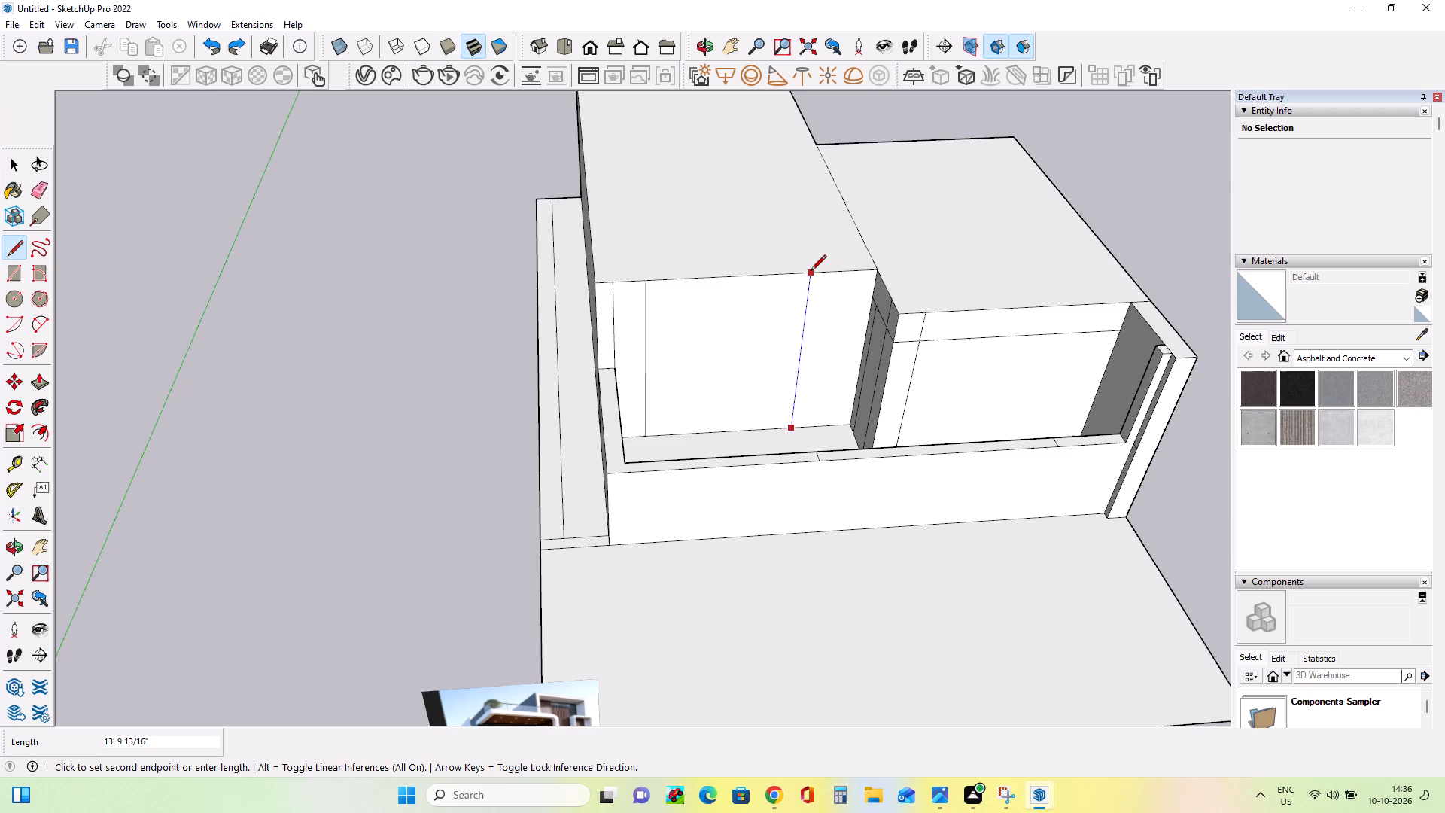
left_click(811, 272)
middle_click_drag(897, 428, 844, 291)
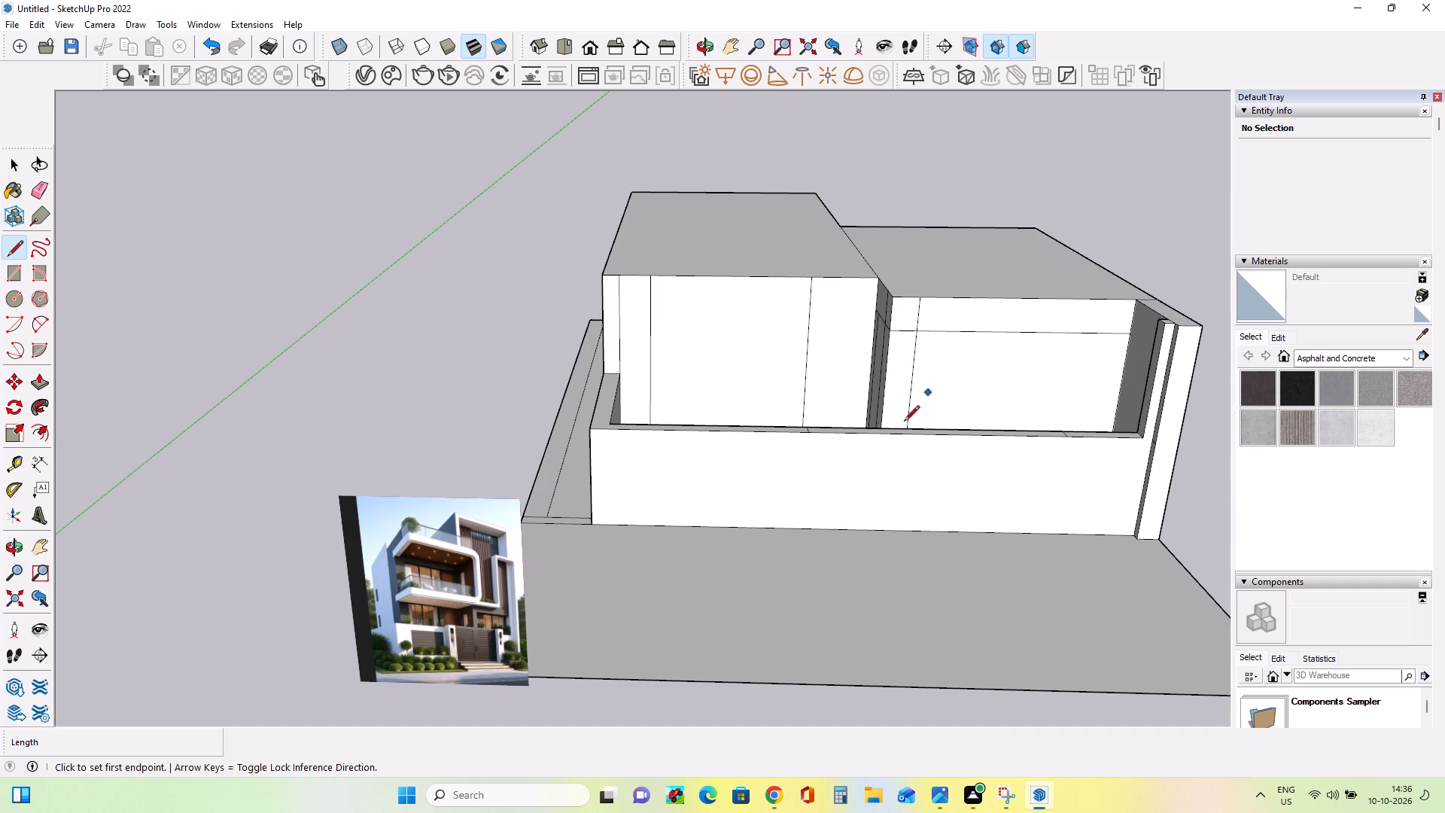
Erase the two short vertical edges crossing the recessed block's roof band, one on the side face and one on the front.
scroll(853, 410, "up", 5)
middle_click_drag(860, 410, 968, 434)
middle_click_drag(955, 437, 953, 467)
left_click(41, 187)
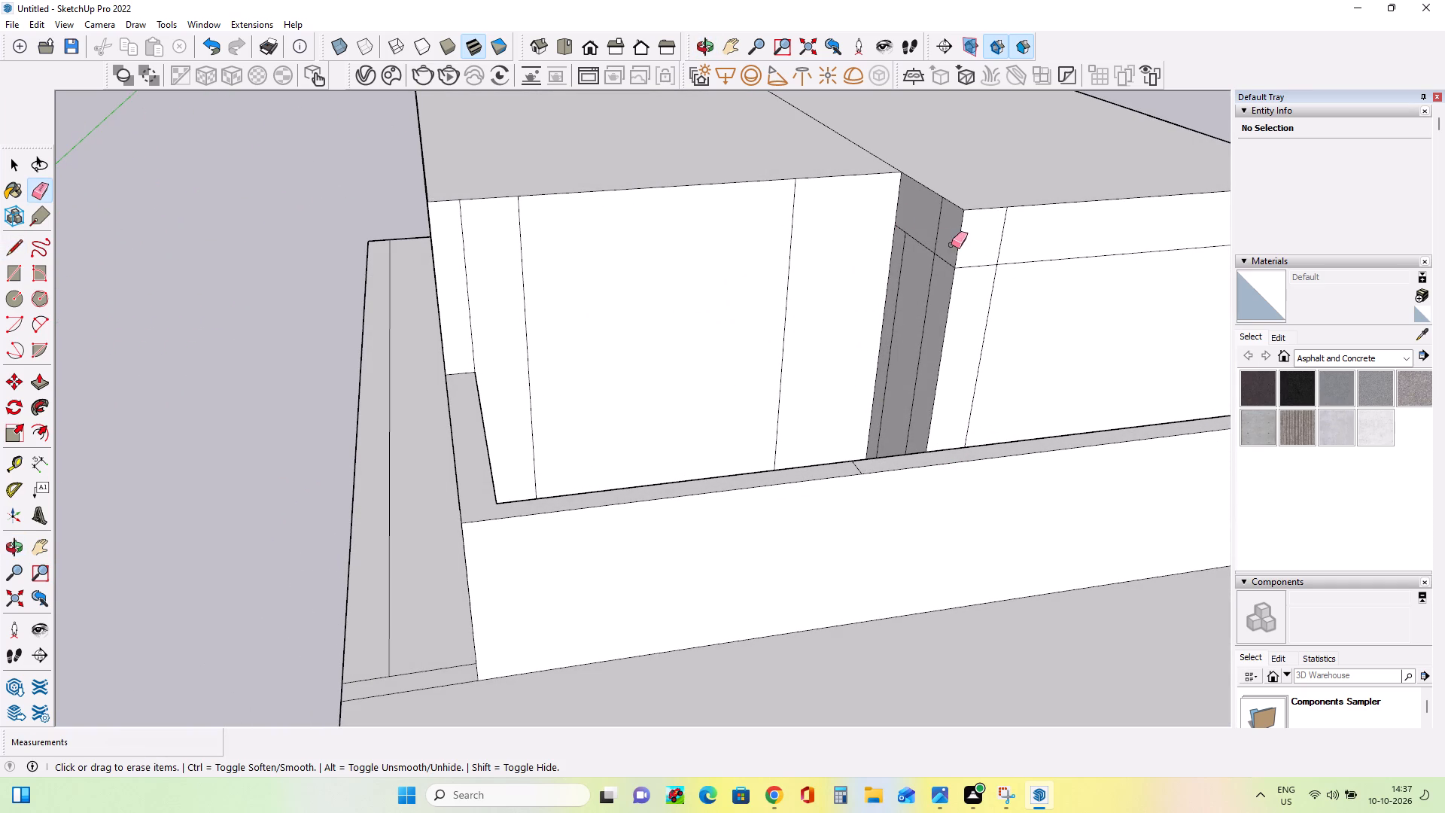
left_click(939, 227)
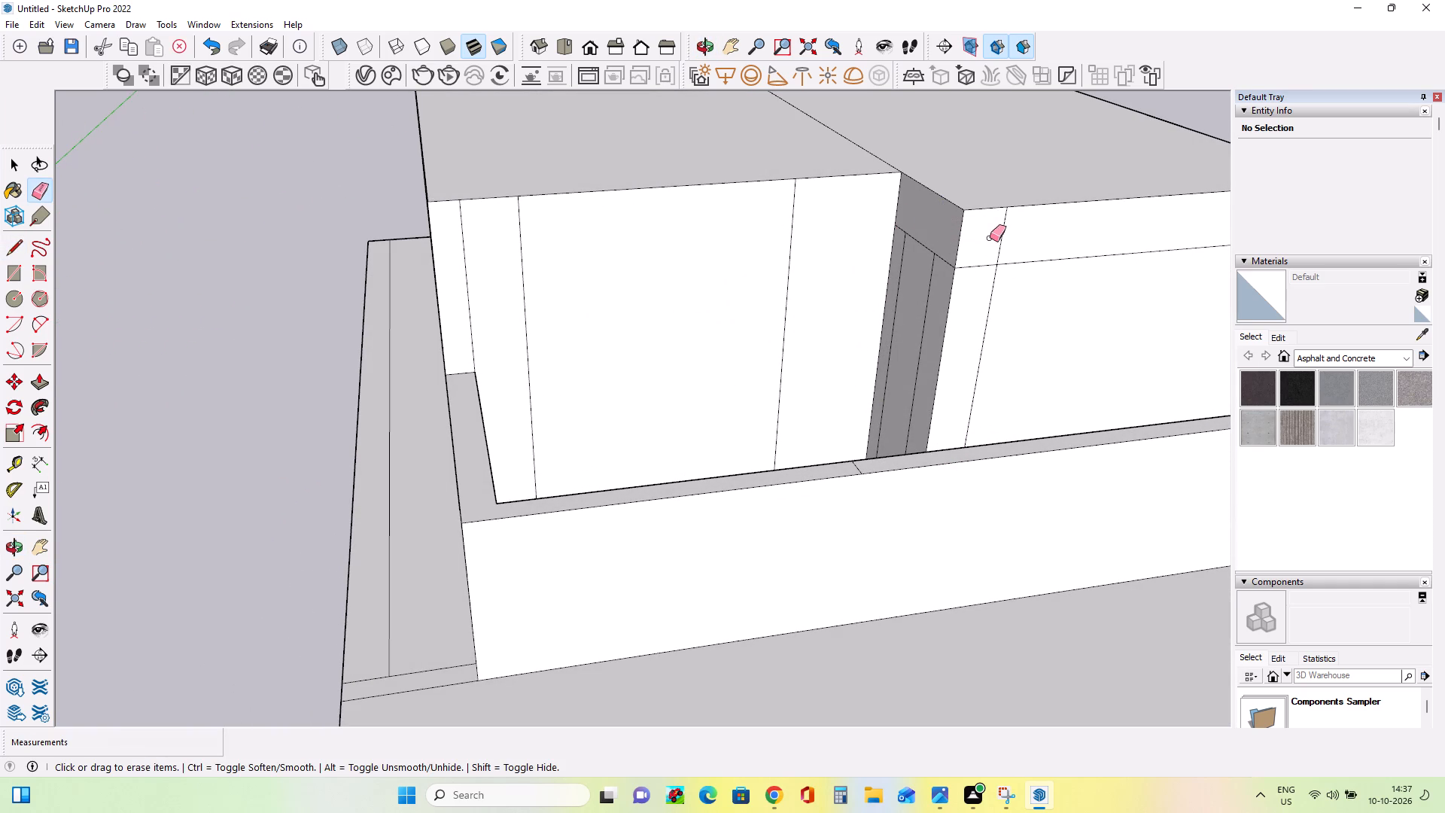
left_click(1002, 245)
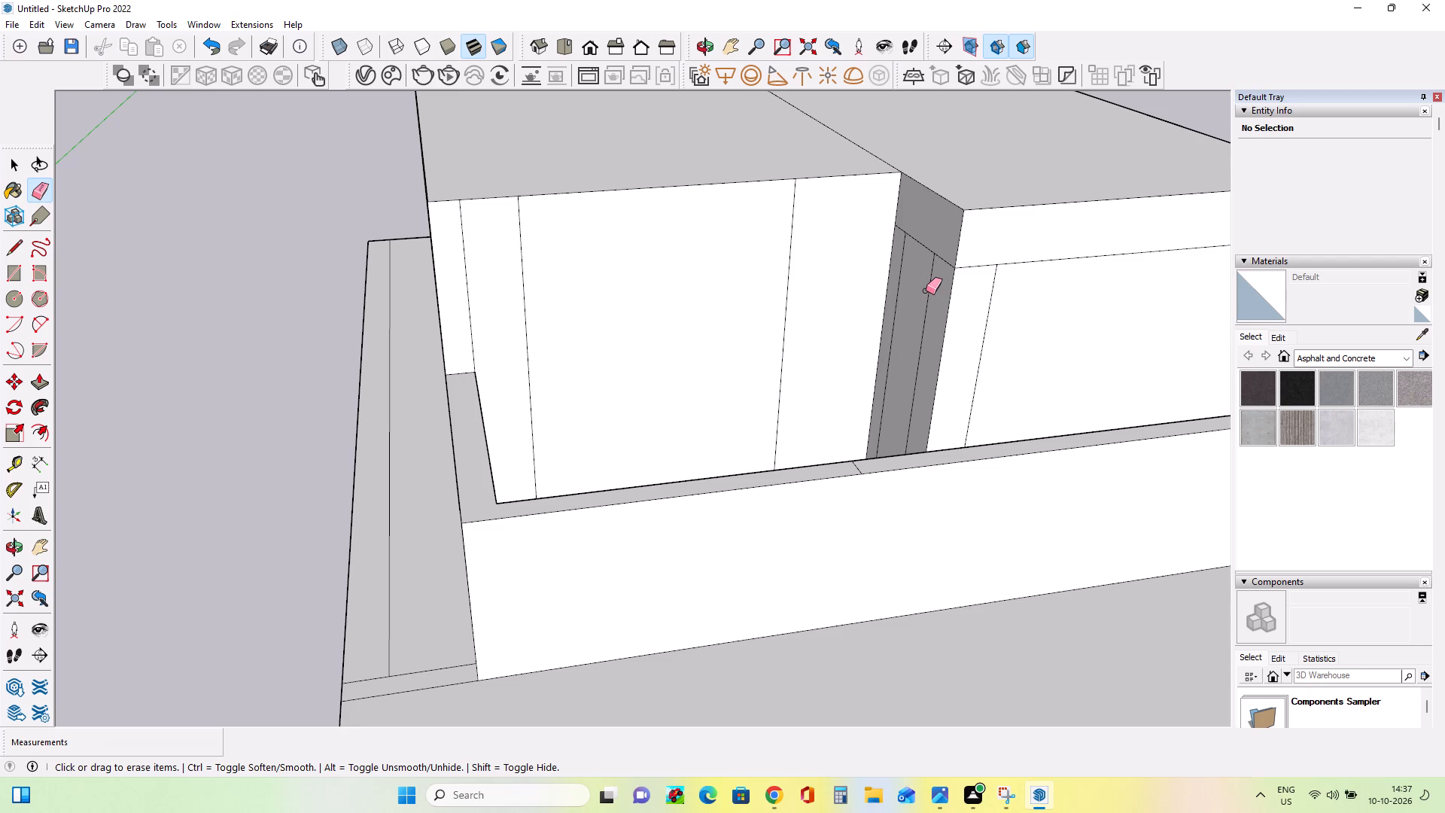
Paint the recessed block's roof band, column faces and the side strip next to the higher block with Asphalt New.
middle_click_drag(928, 292, 930, 260)
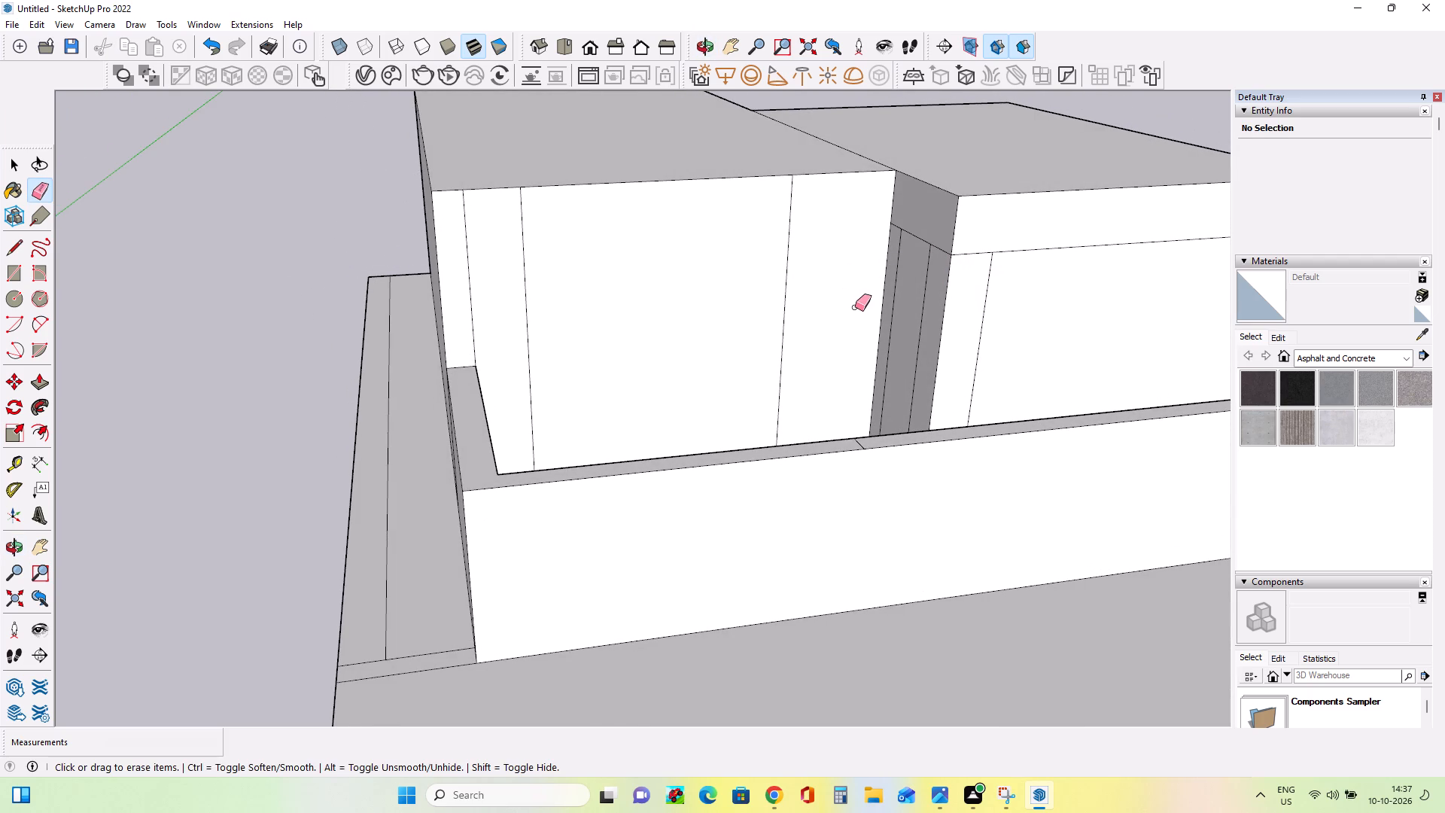
scroll(855, 307, "down", 7)
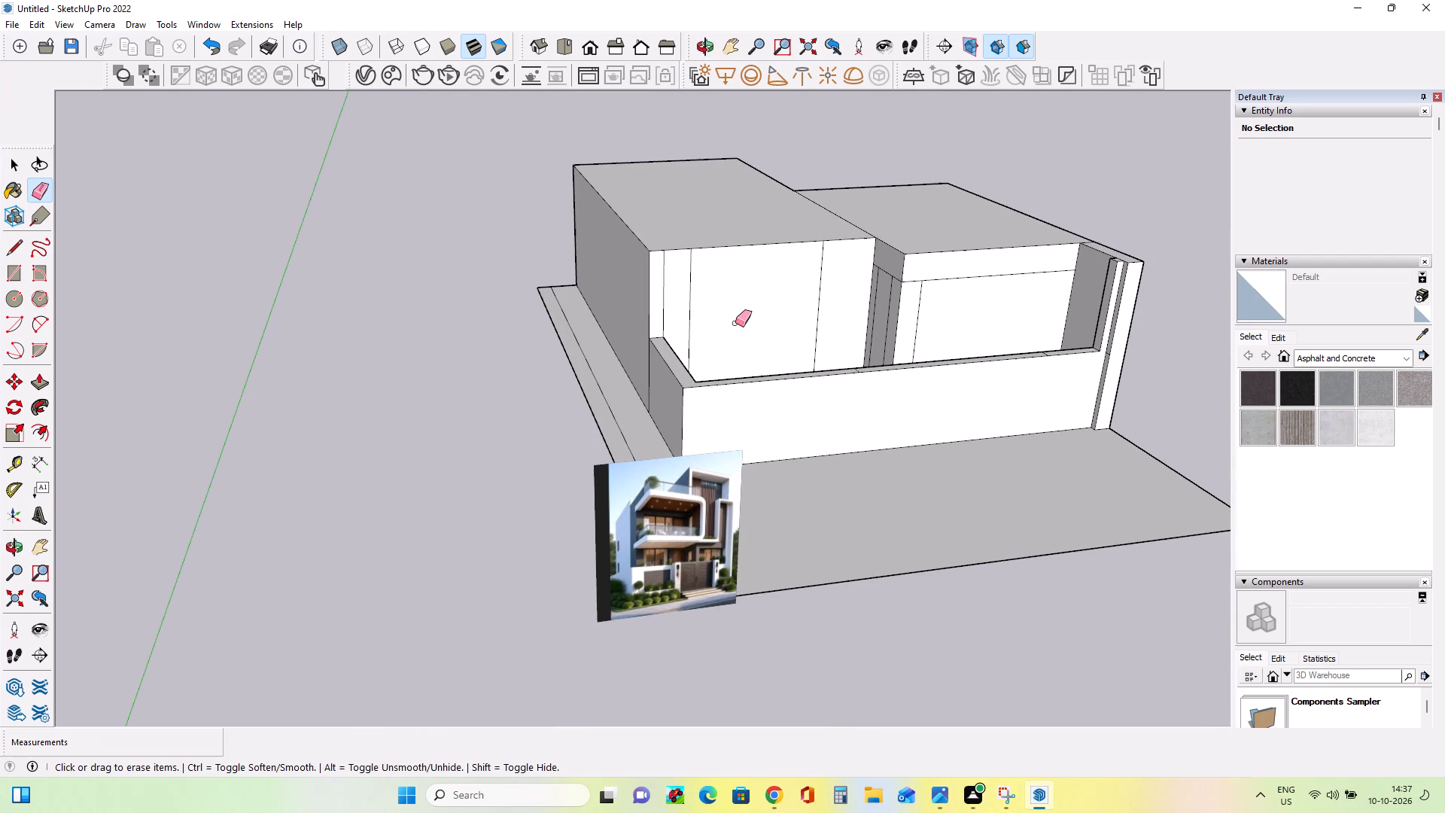
left_click(1256, 397)
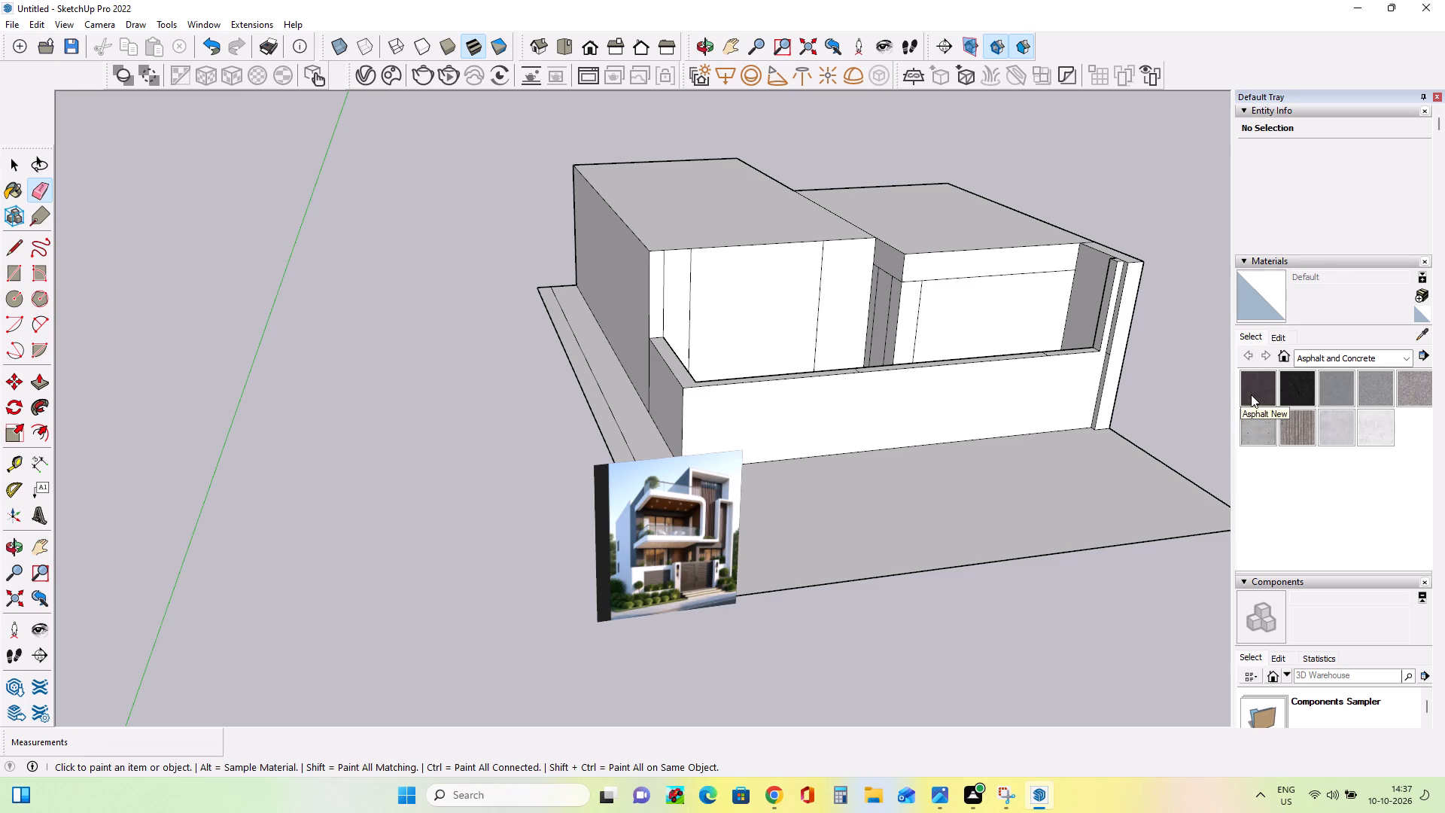
left_click(931, 269)
left_click(916, 301)
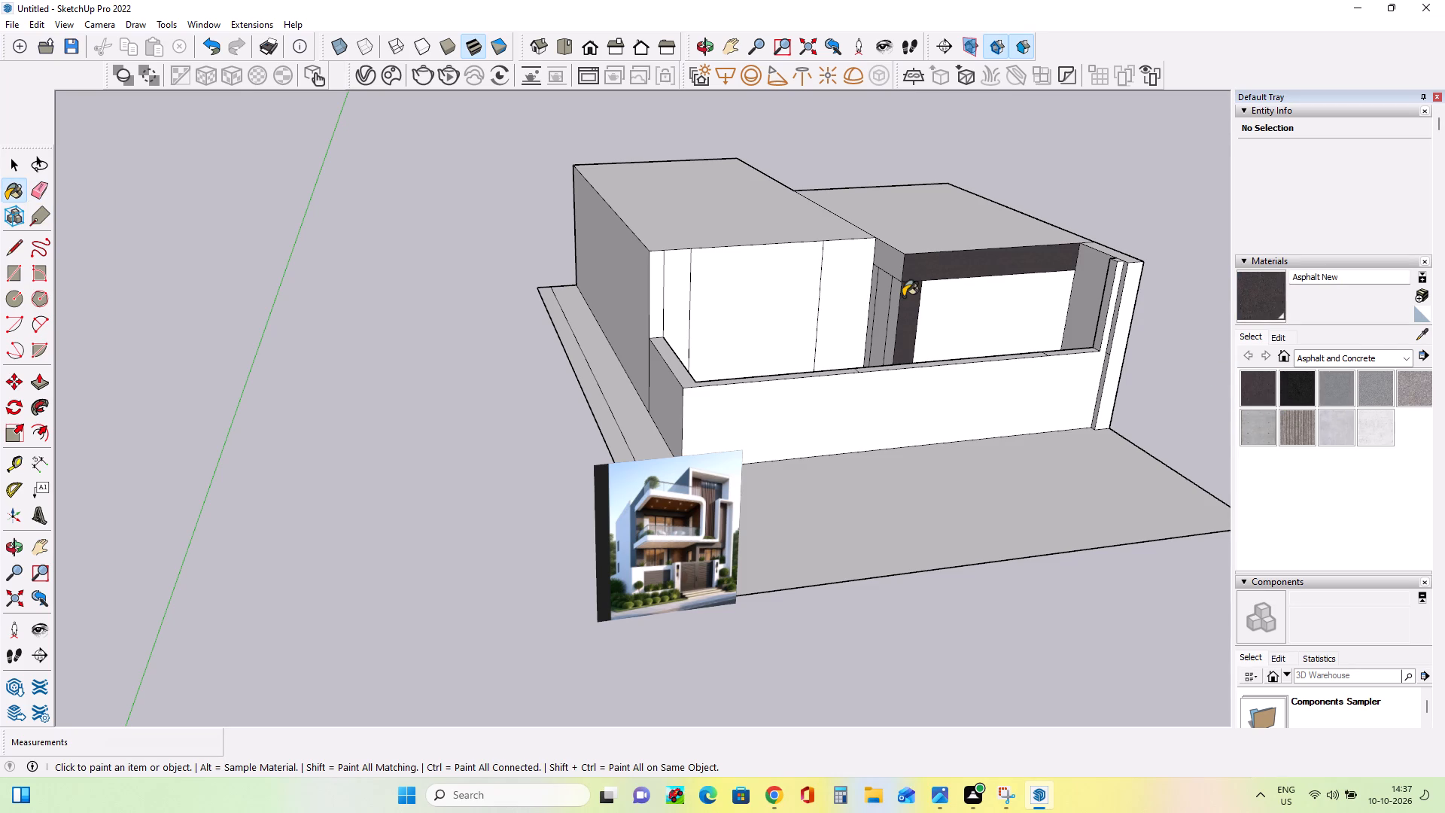
left_click(890, 263)
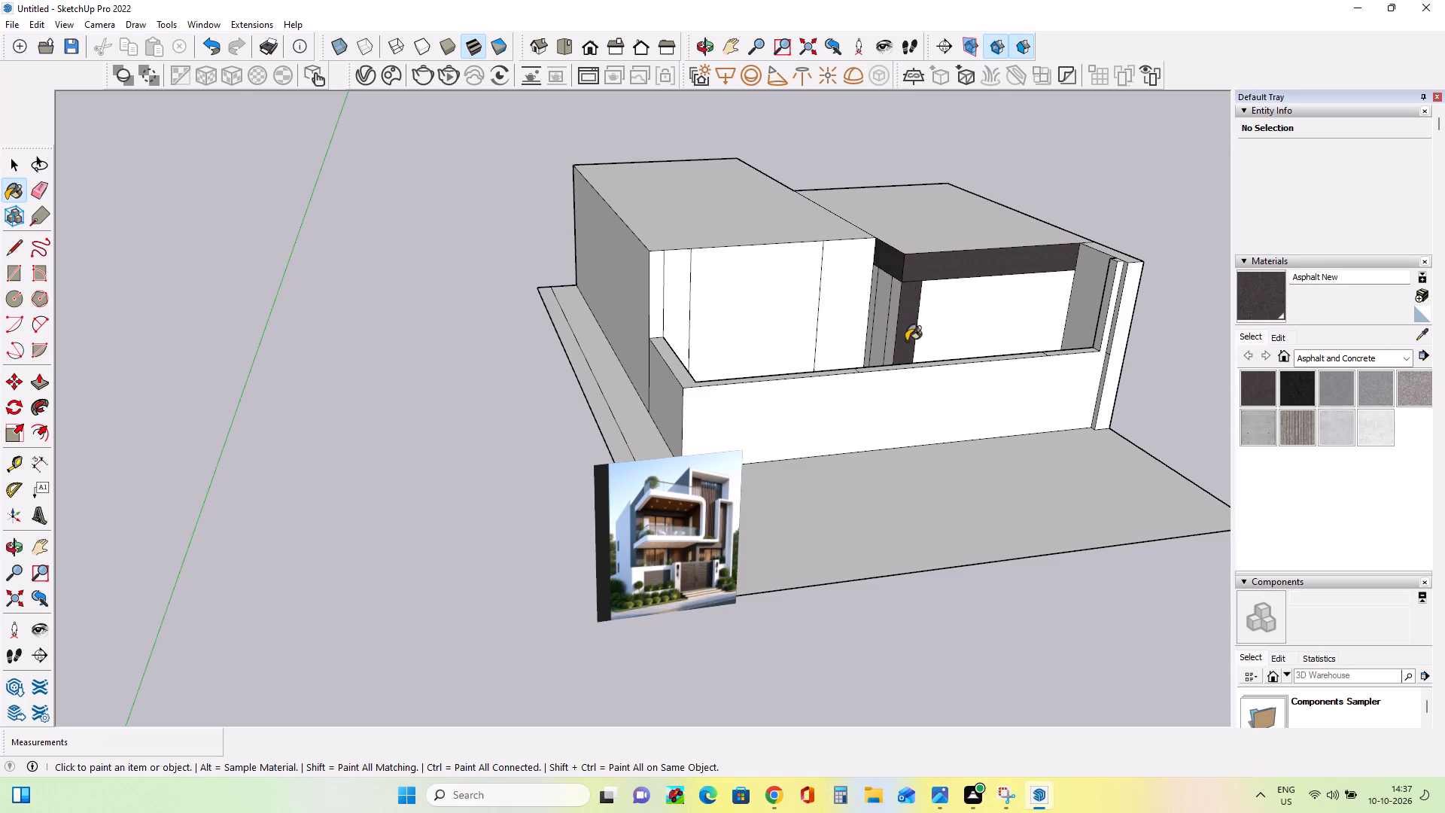
middle_click_drag(911, 341, 982, 332)
left_click(881, 285)
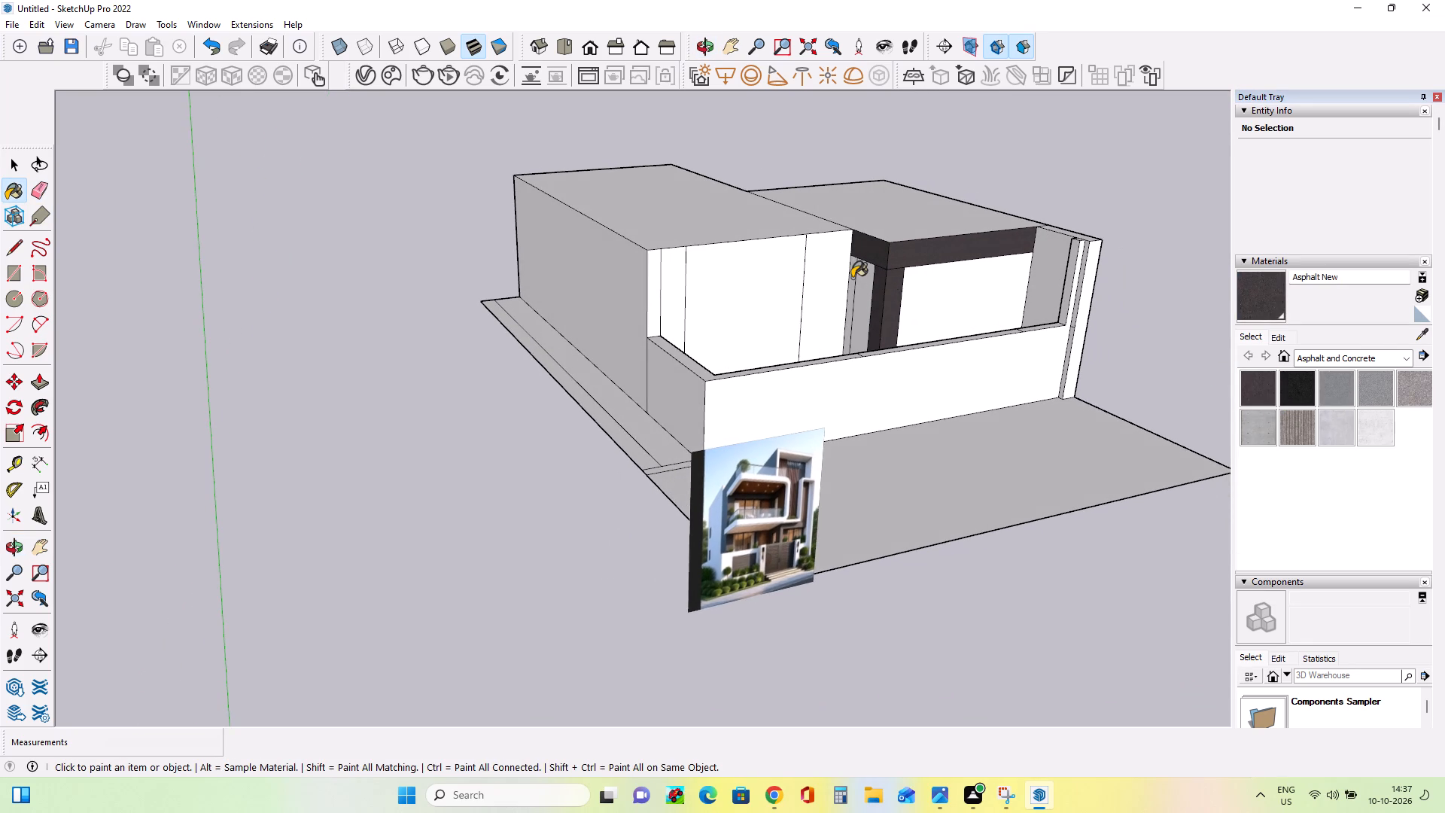
left_click(852, 278)
Paint the narrow vertical strip on the higher block's front face near the side wall with Asphalt New.
middle_click_drag(970, 348, 858, 356)
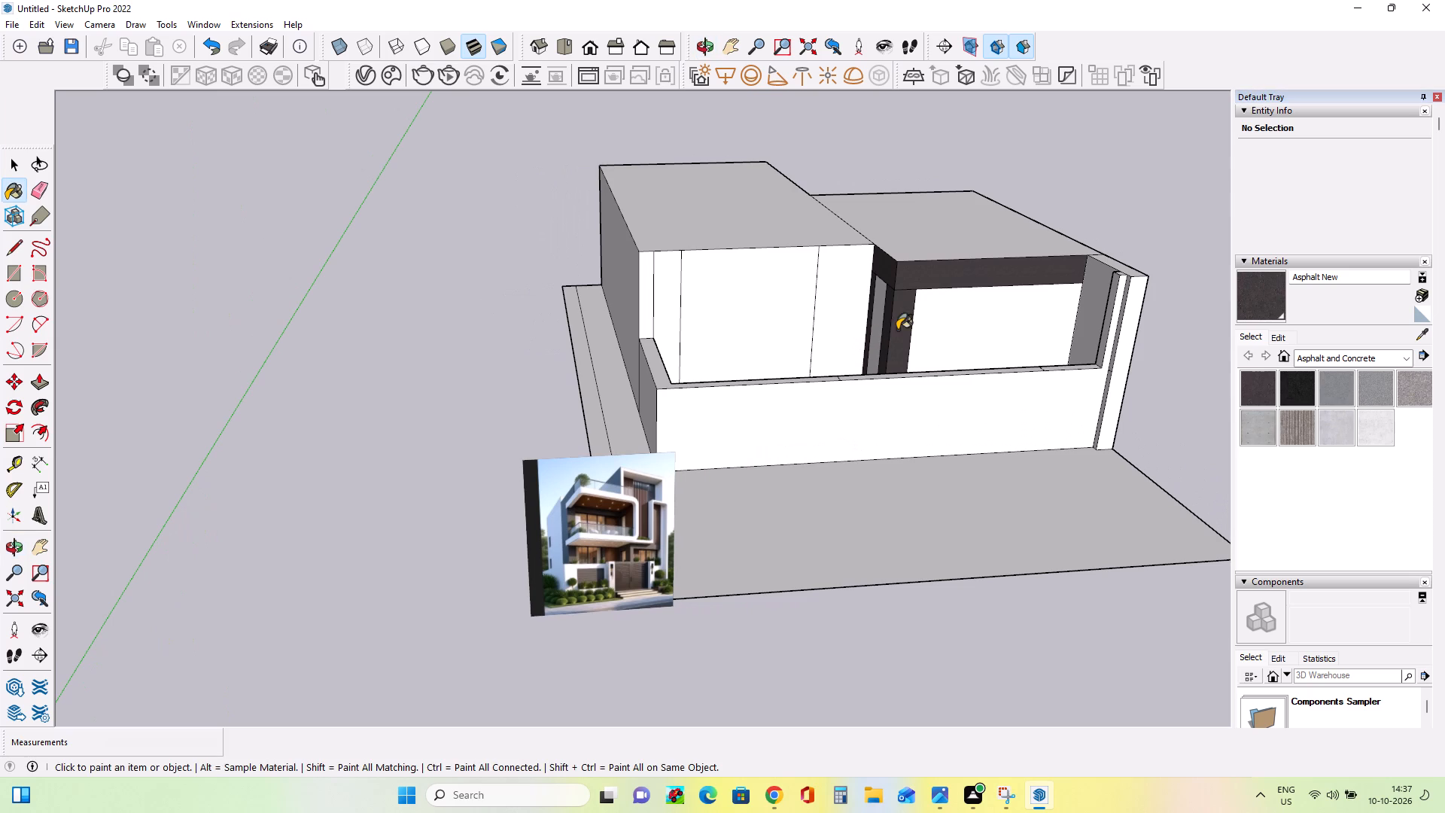
scroll(902, 325, "down", 2)
middle_click_drag(906, 325, 948, 343)
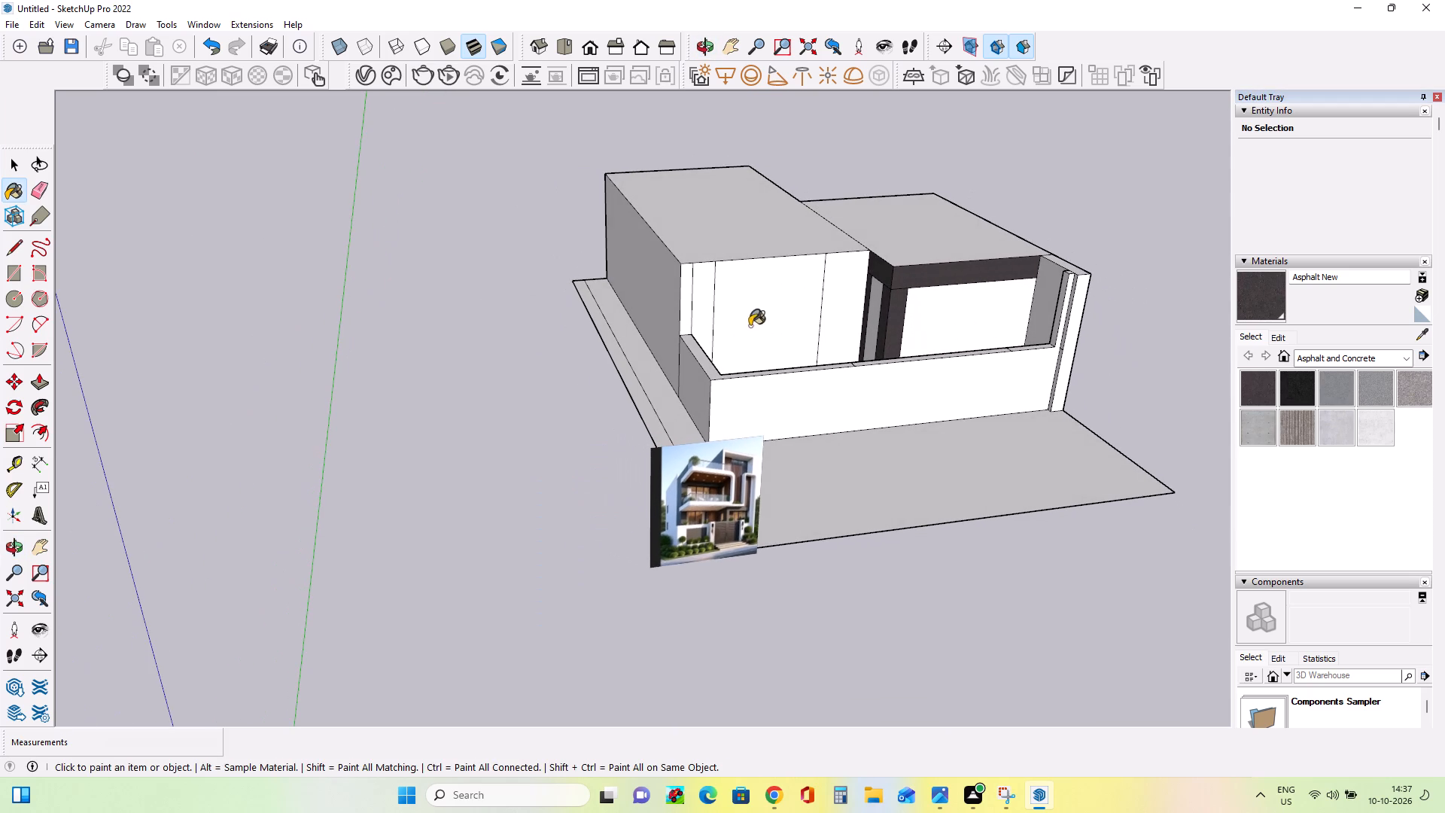
left_click(702, 285)
Examine the painted front elevation from several angles against the villa reference image.
middle_click_drag(878, 345, 736, 372)
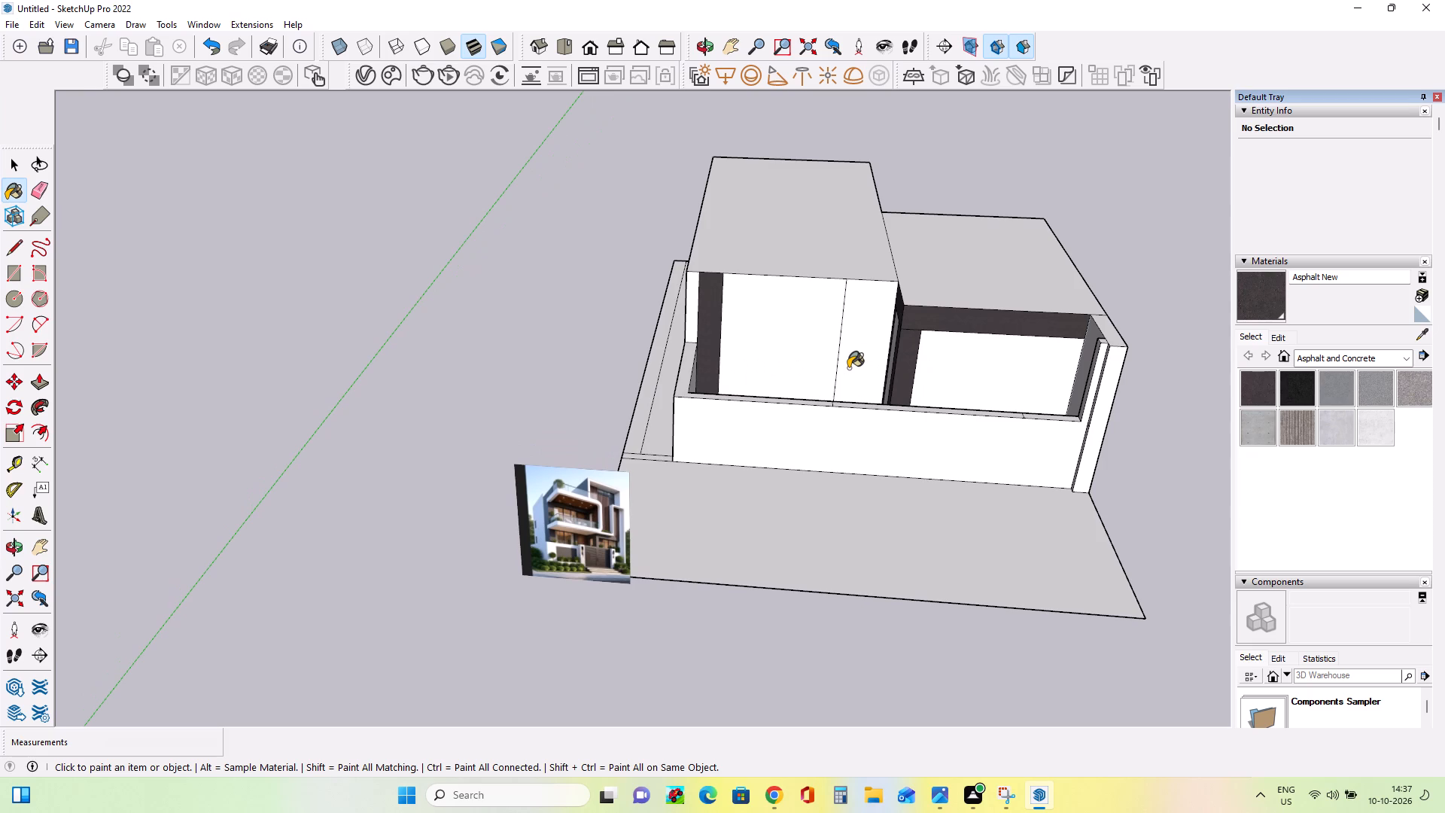
scroll(843, 368, "down", 6)
middle_click_drag(977, 396, 917, 299)
scroll(984, 343, "up", 3)
scroll(908, 410, "up", 3)
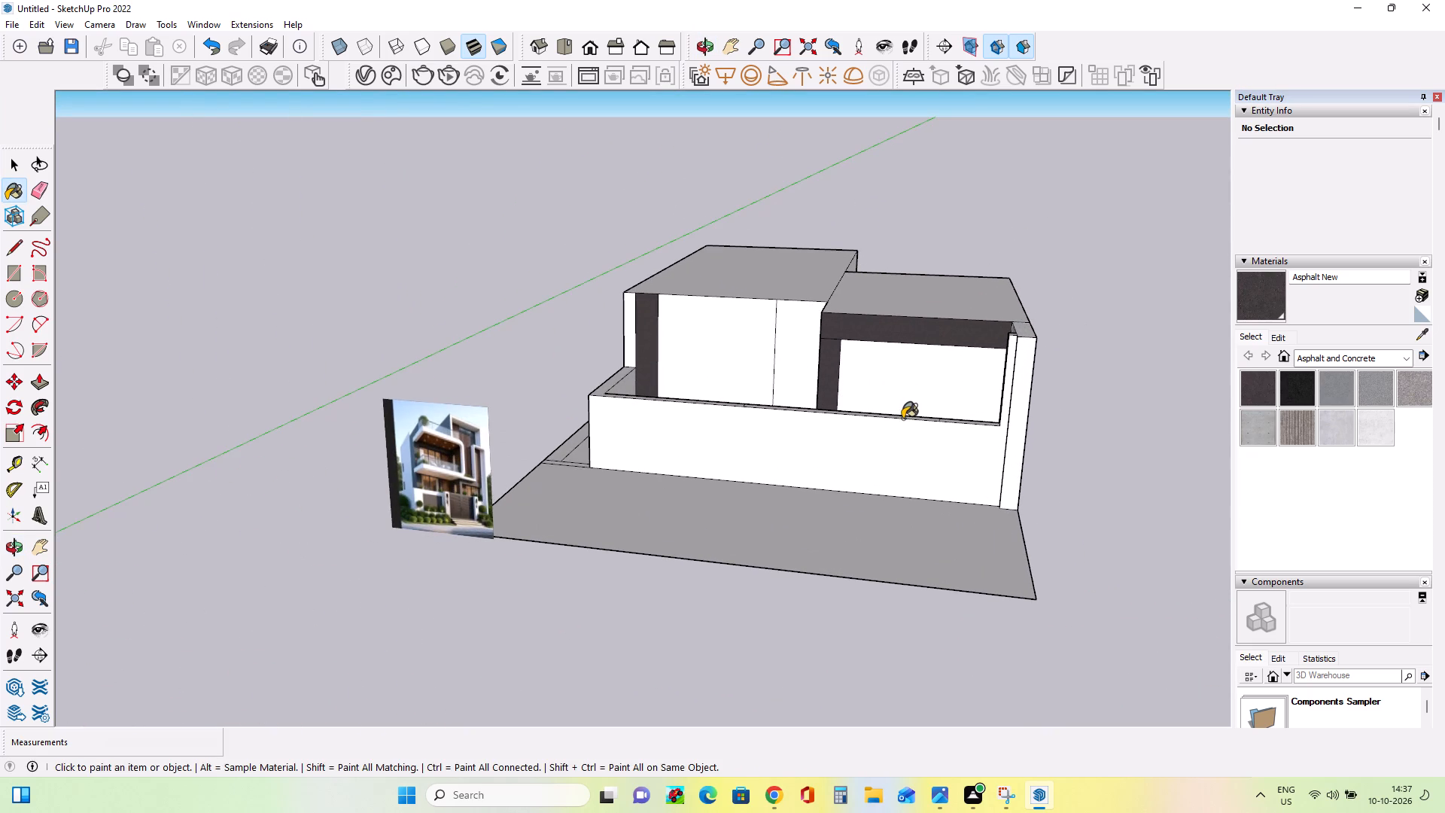
scroll(902, 419, "down", 1)
middle_click_drag(914, 419, 990, 419)
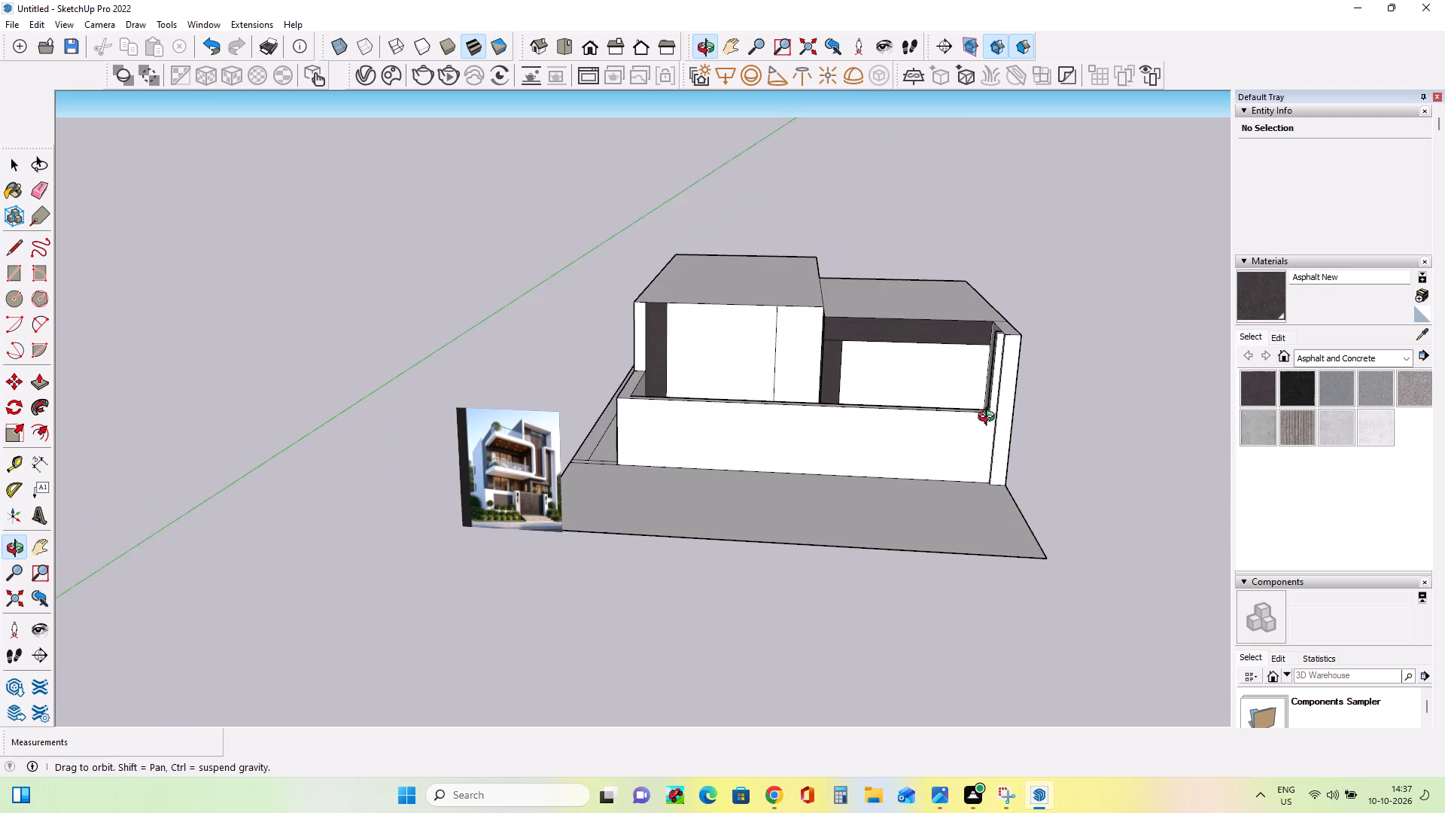
middle_click_drag(990, 419, 990, 419)
middle_click_drag(990, 419, 990, 451)
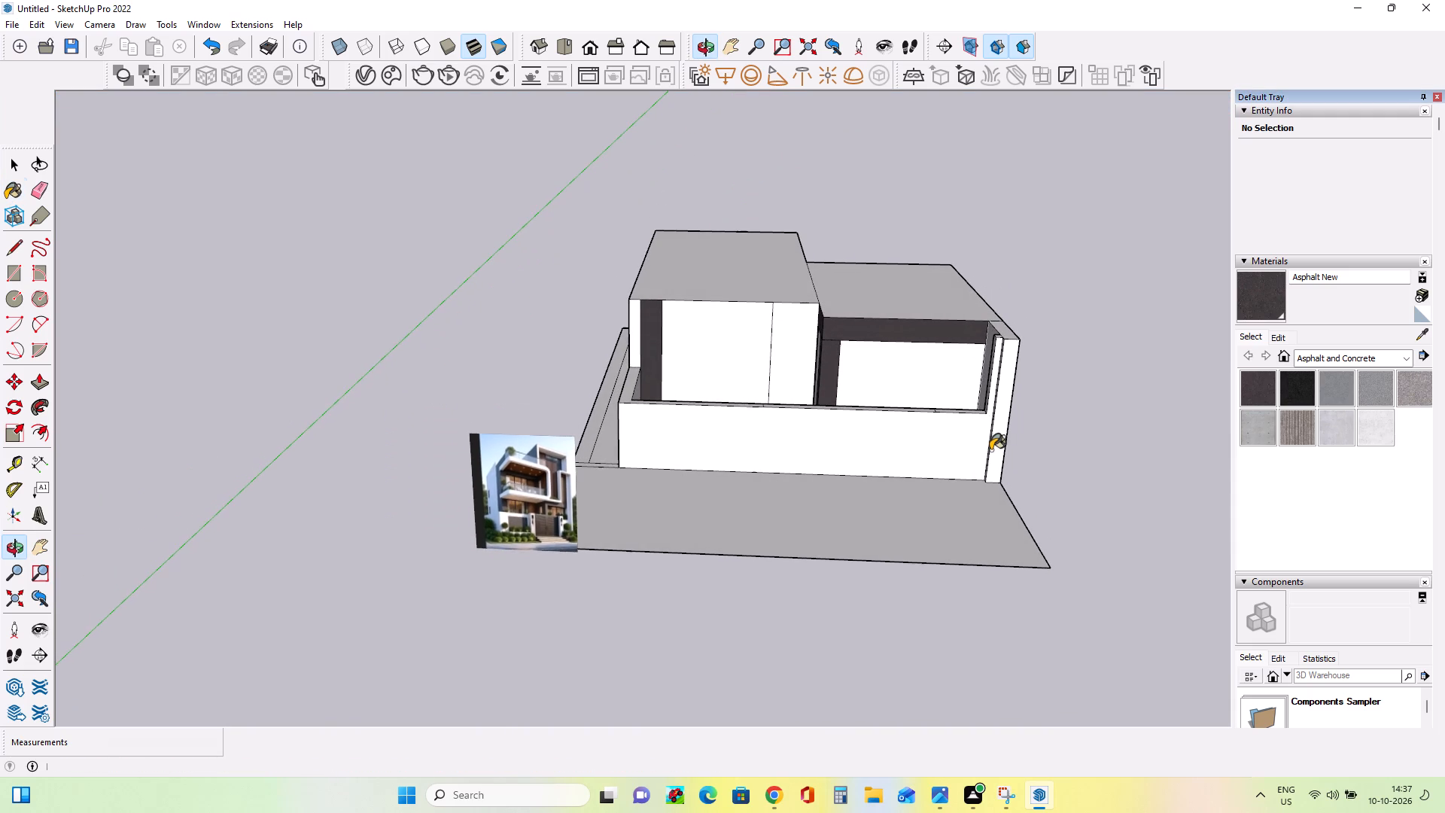
scroll(990, 448, "down", 2)
middle_click_drag(992, 445, 964, 476)
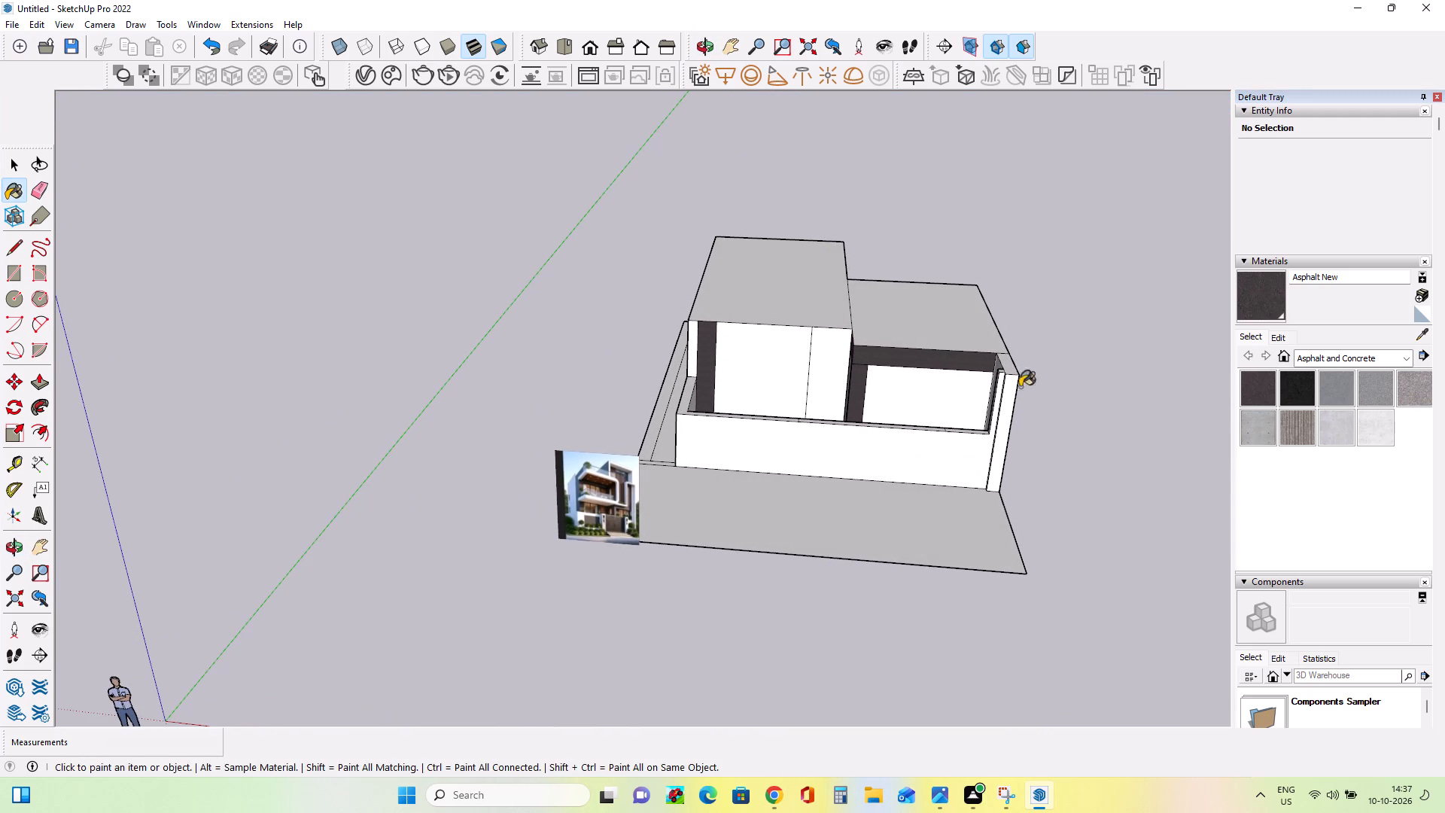
Push/Pull the top face of the side wall at the recessed block's front corner up about 15' 7/16".
middle_click_drag(733, 341, 543, 294)
middle_click(543, 294)
middle_click(543, 294)
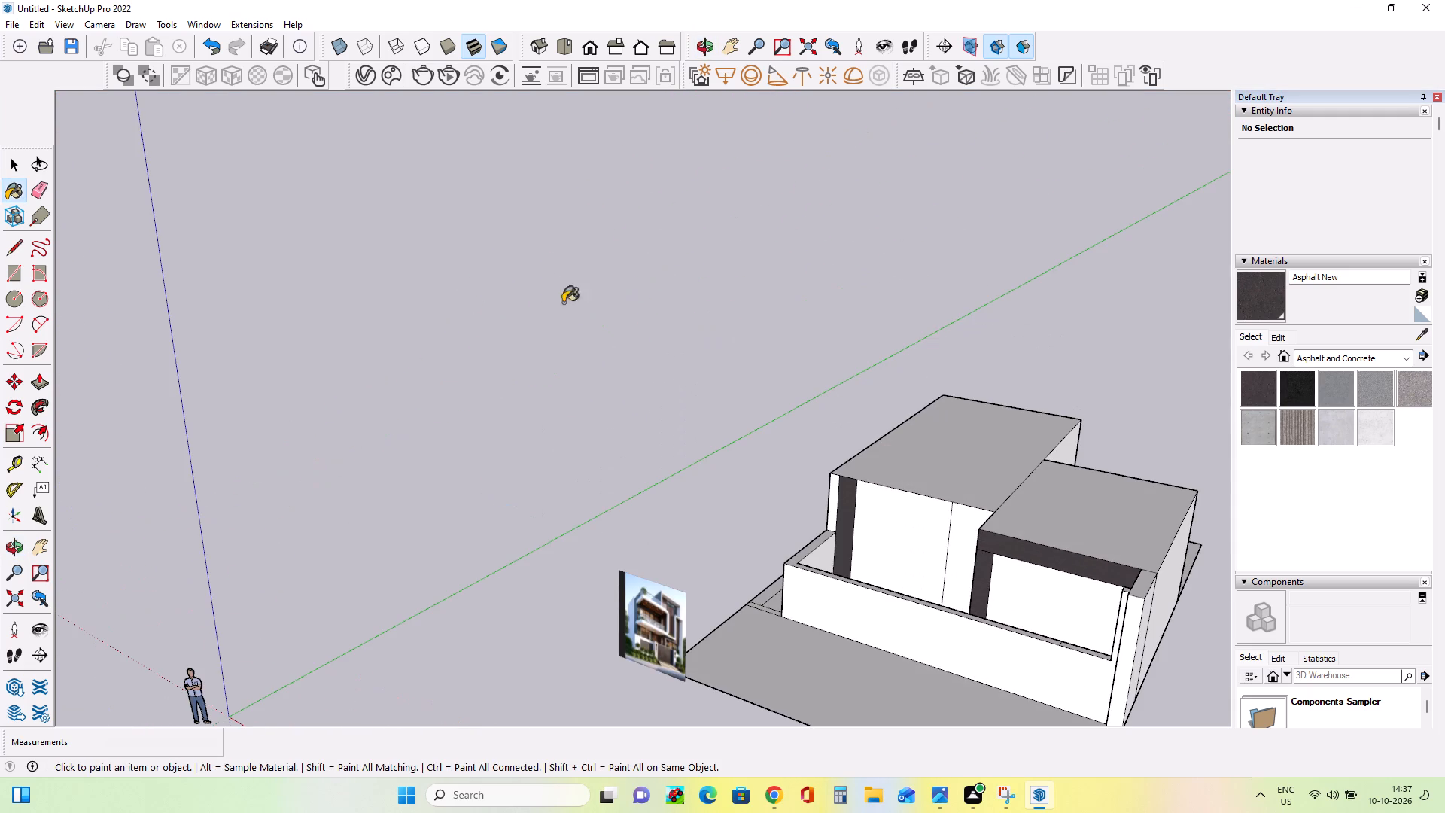
left_click(39, 541)
left_click_drag(621, 419, 617, 408)
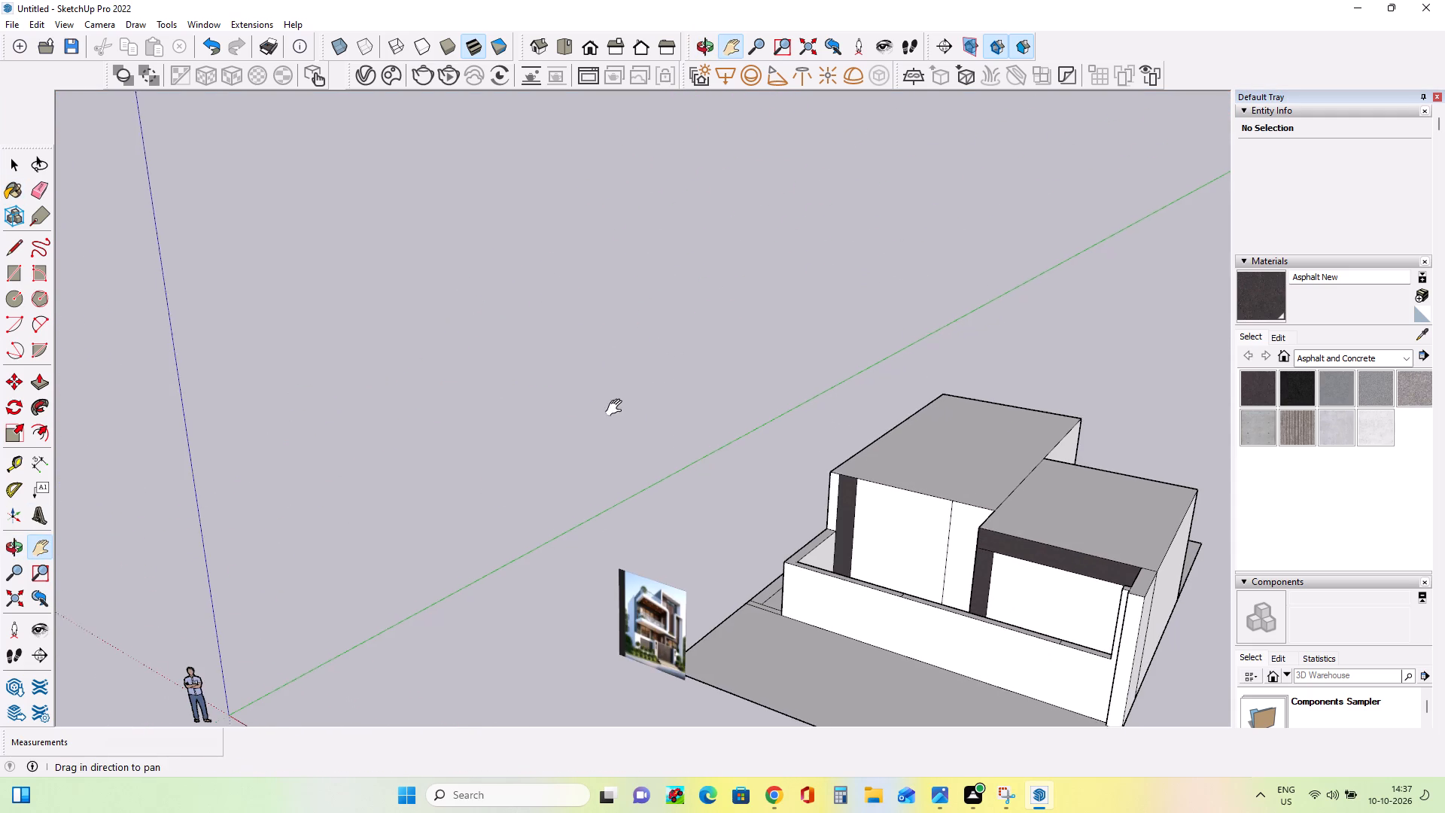
left_click_drag(617, 408, 418, 273)
middle_click_drag(881, 513, 1028, 569)
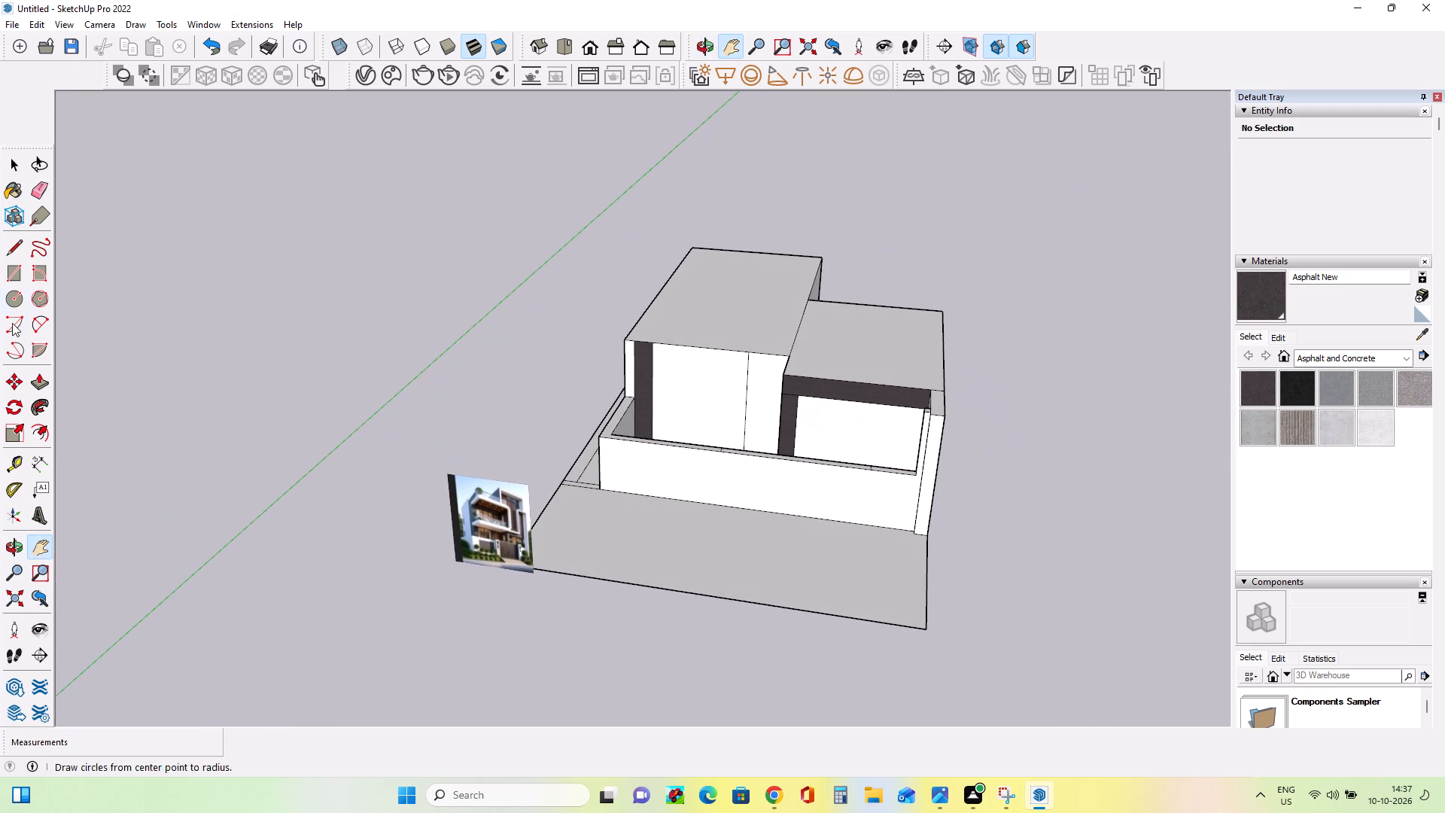
left_click(37, 380)
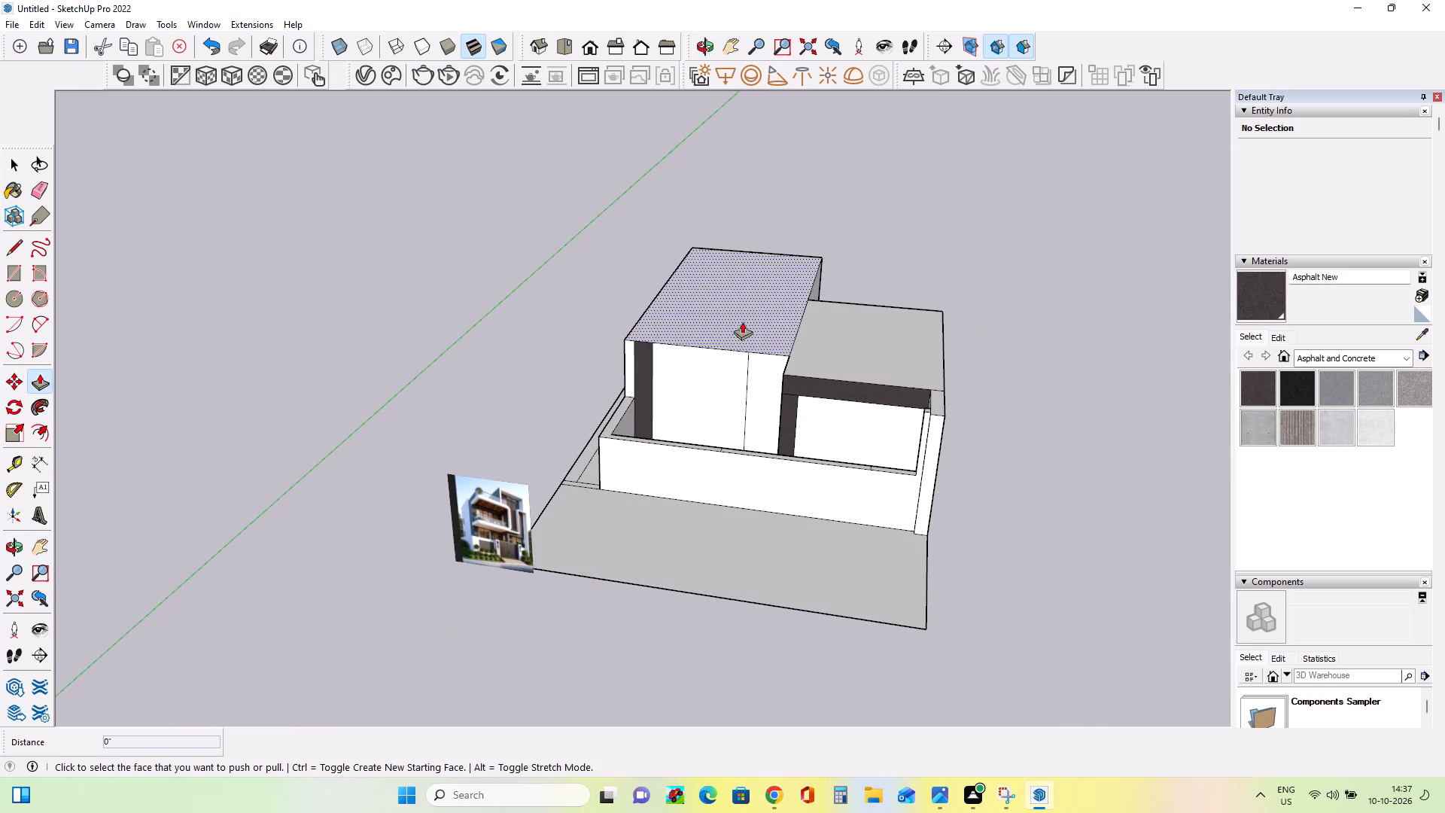
left_click(937, 406)
left_click(932, 258)
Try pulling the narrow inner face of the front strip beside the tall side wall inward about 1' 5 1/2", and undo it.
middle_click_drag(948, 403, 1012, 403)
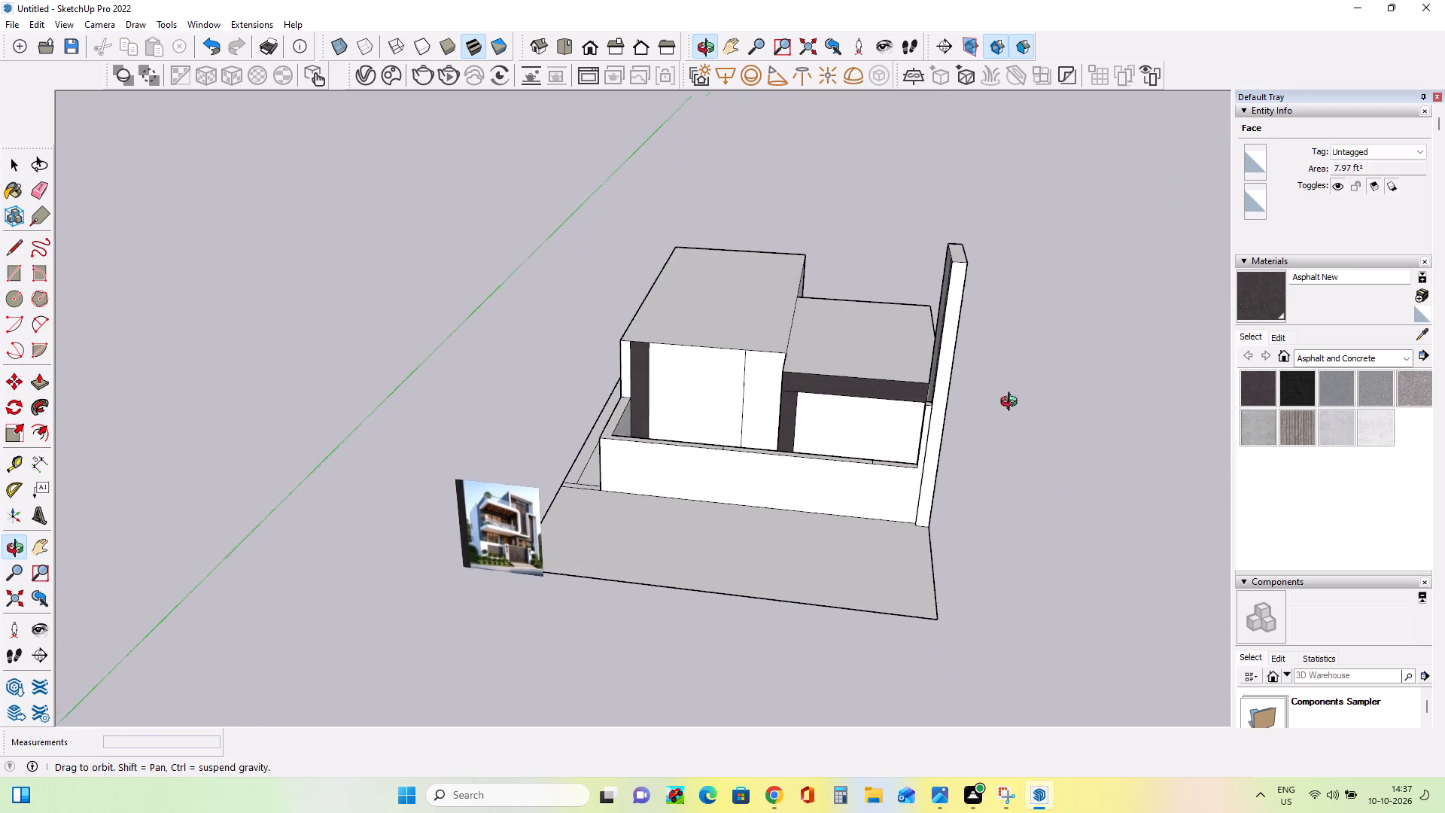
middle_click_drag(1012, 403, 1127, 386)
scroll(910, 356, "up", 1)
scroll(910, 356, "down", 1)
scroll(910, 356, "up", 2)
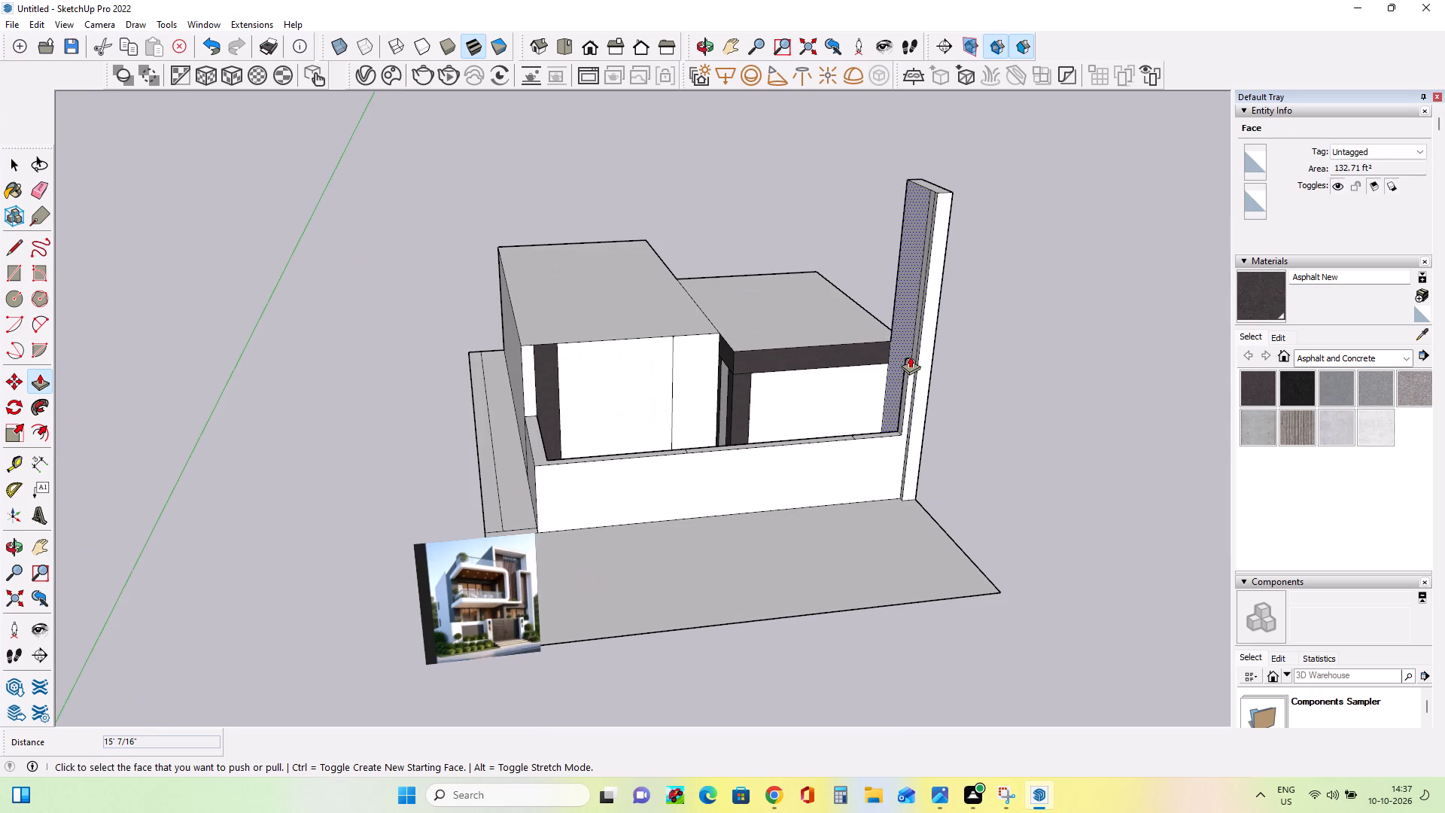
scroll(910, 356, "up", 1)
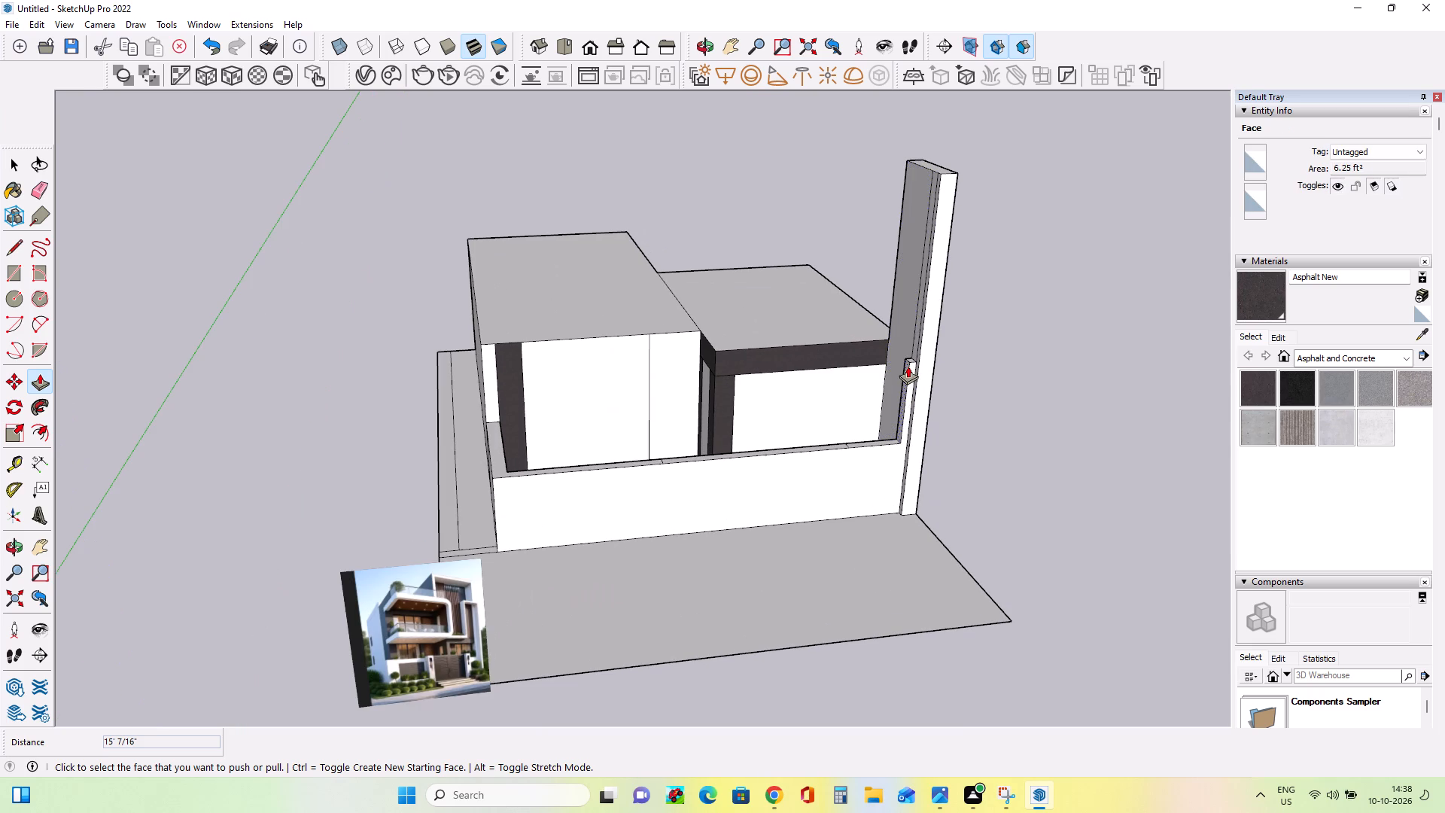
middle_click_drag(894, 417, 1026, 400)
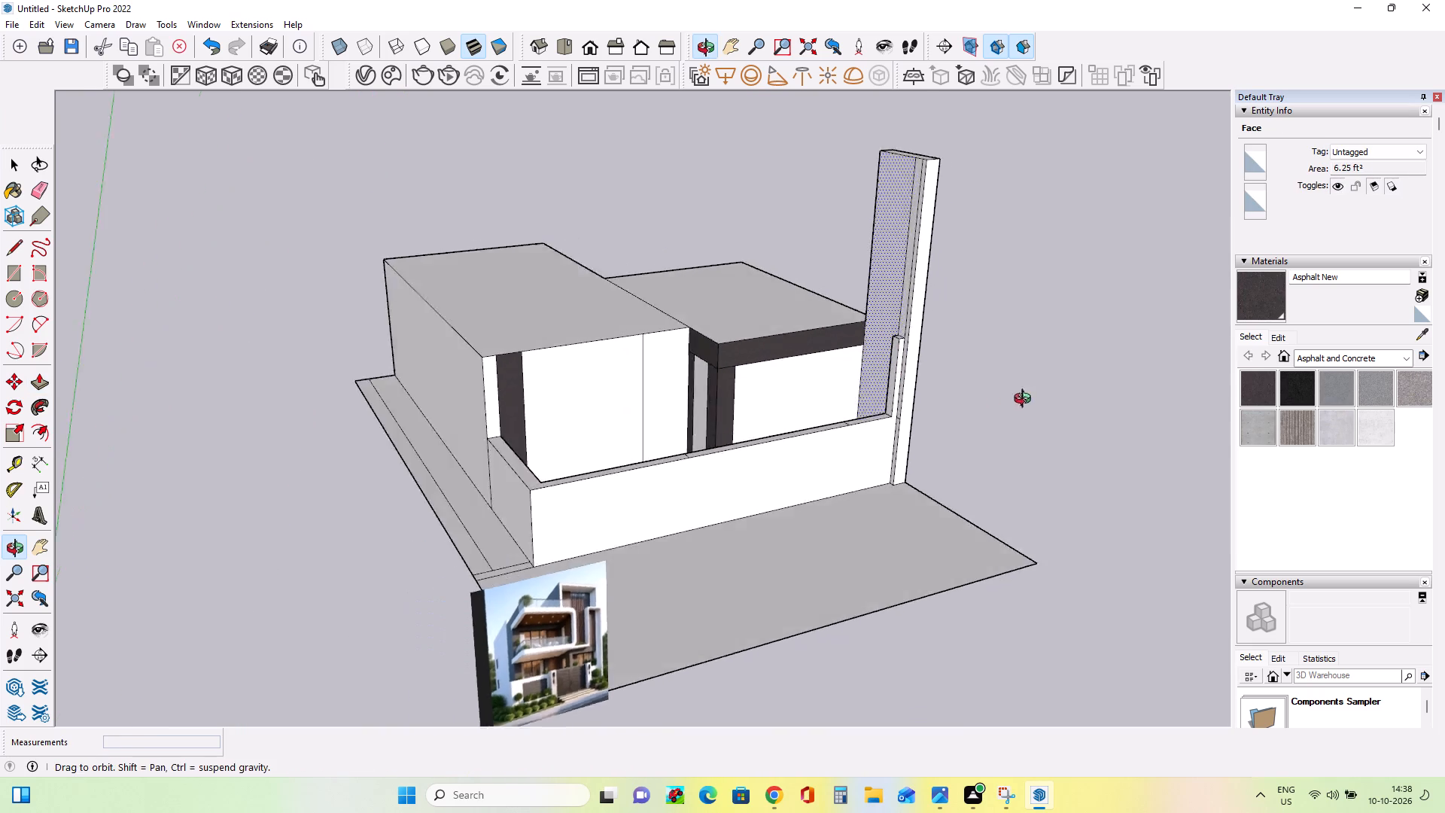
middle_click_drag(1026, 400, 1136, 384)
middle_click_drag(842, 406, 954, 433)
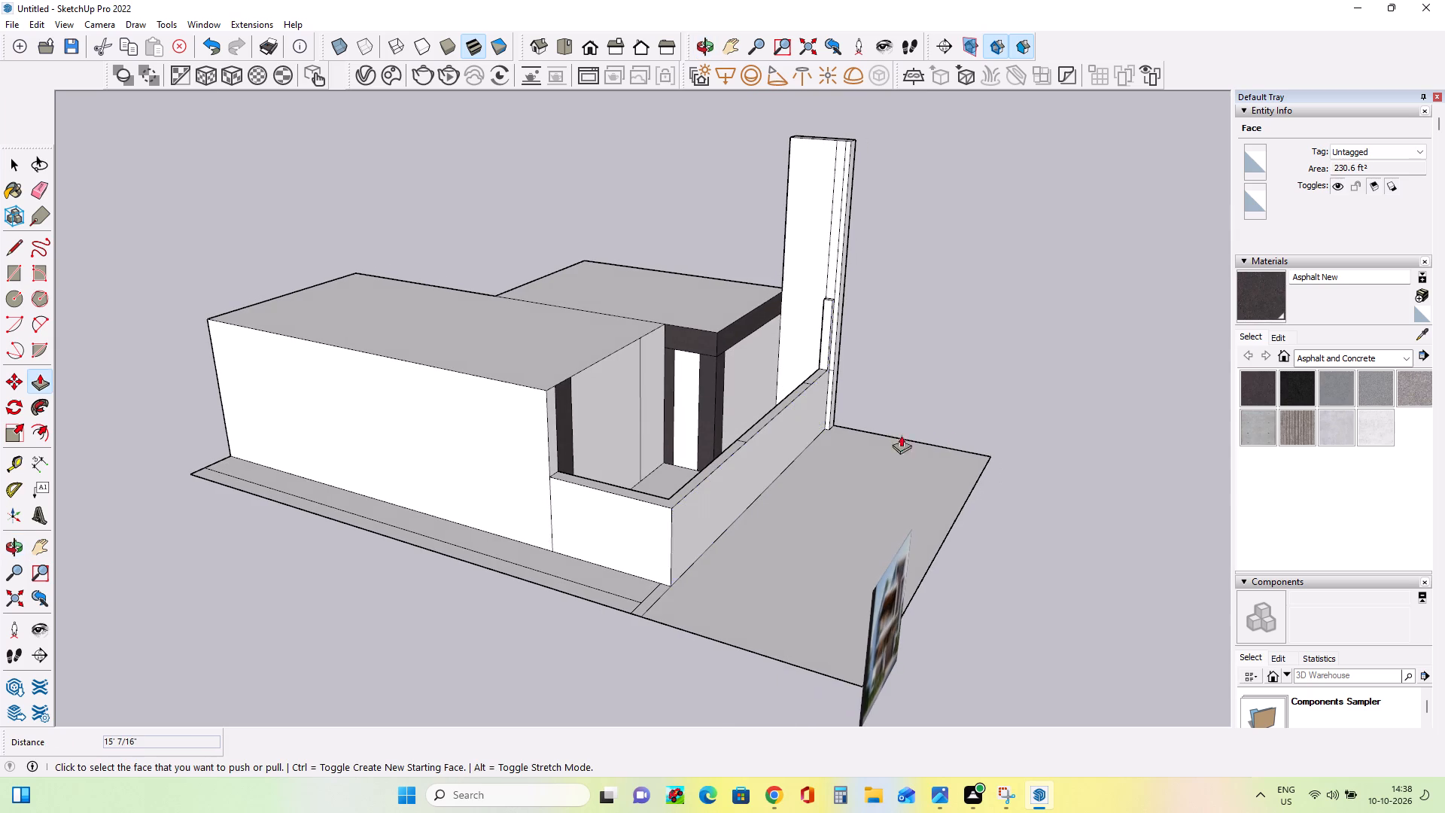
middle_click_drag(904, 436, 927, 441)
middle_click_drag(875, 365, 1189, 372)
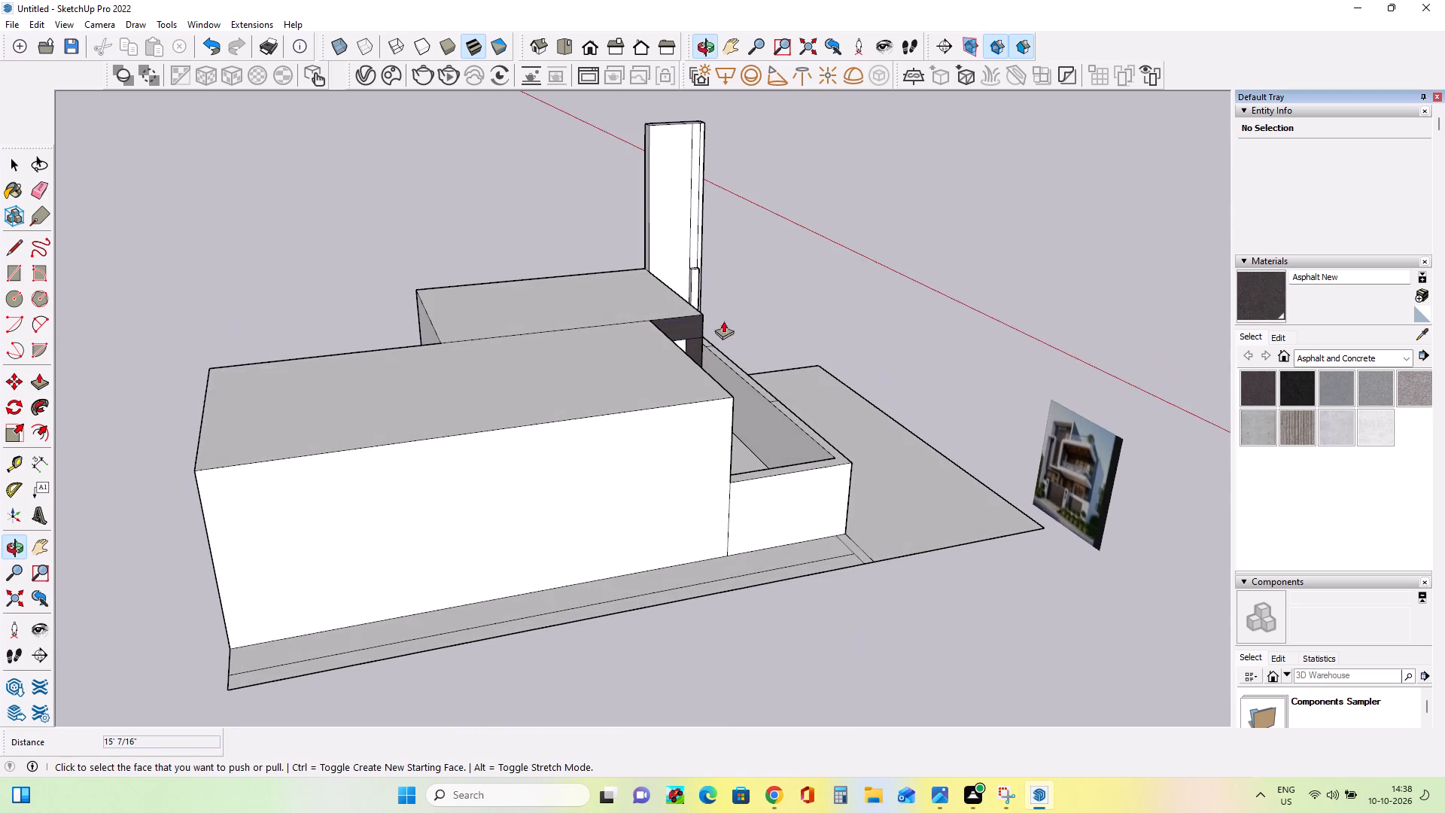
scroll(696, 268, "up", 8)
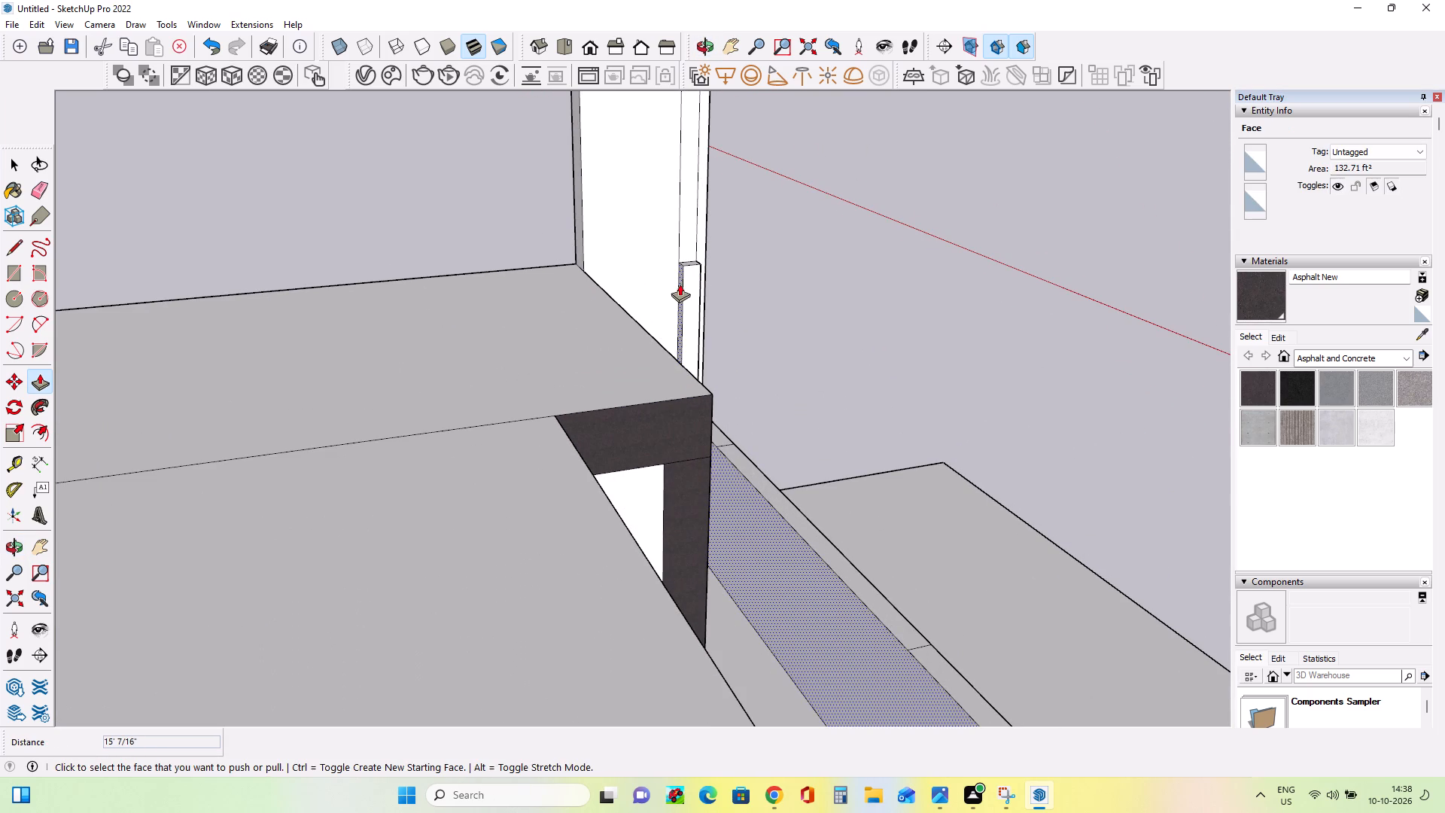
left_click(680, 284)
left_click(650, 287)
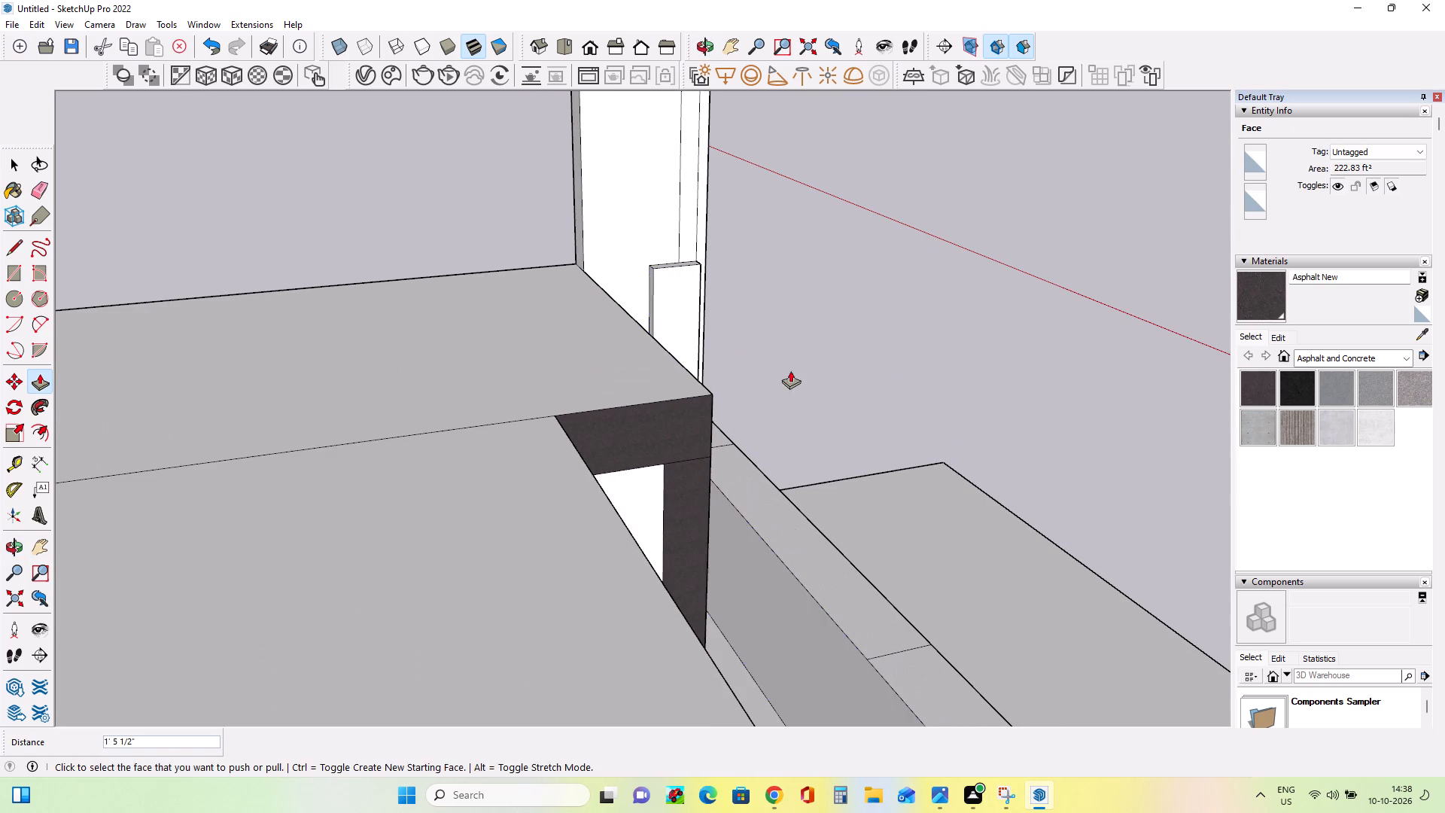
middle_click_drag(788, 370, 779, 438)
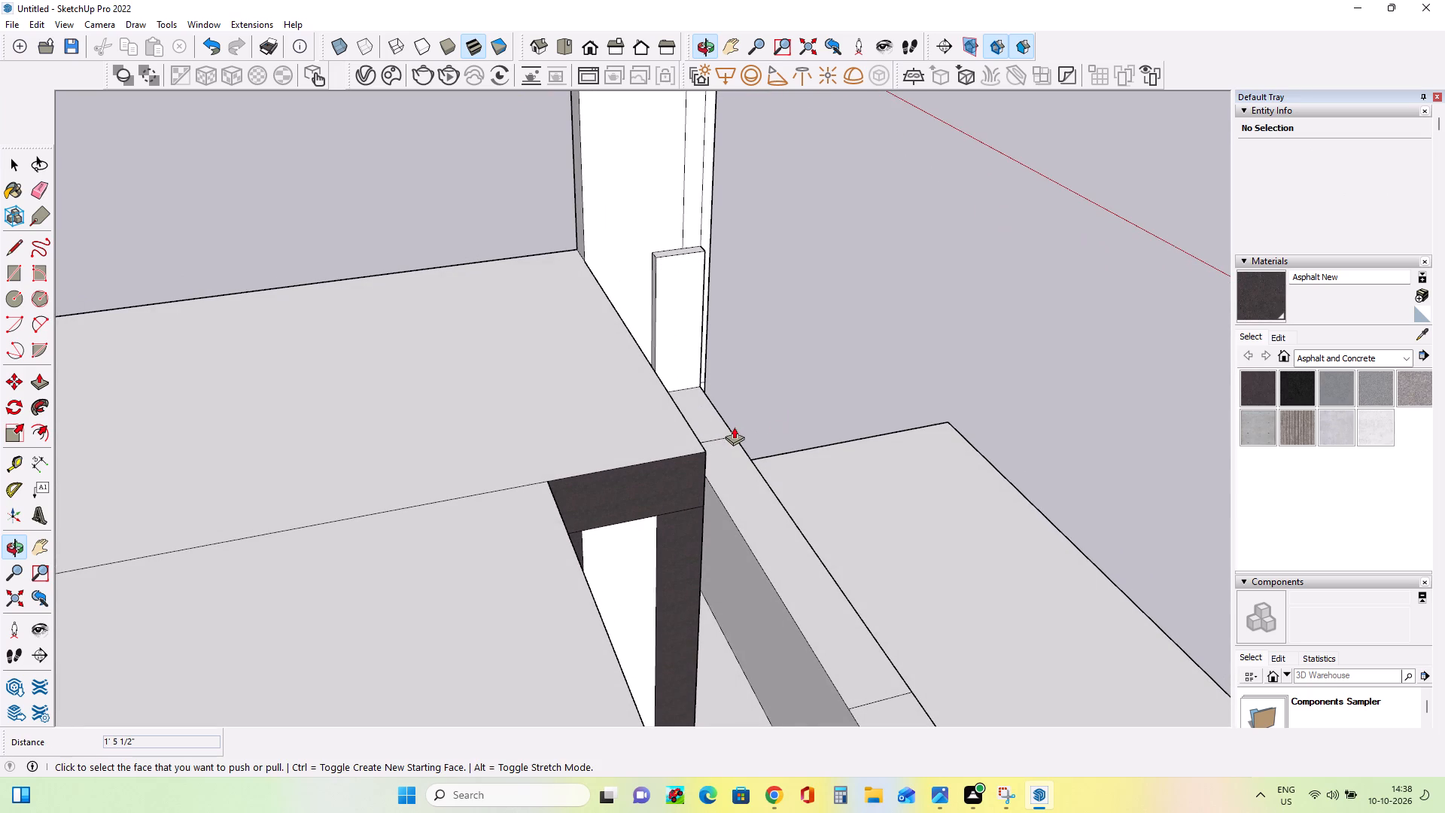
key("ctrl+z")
Draw a short edge across the front strip's narrow inner face, level with the top of the front parapet wall.
middle_click_drag(664, 388, 741, 443)
scroll(662, 365, "up", 8)
middle_click_drag(665, 379, 660, 429)
left_click(11, 245)
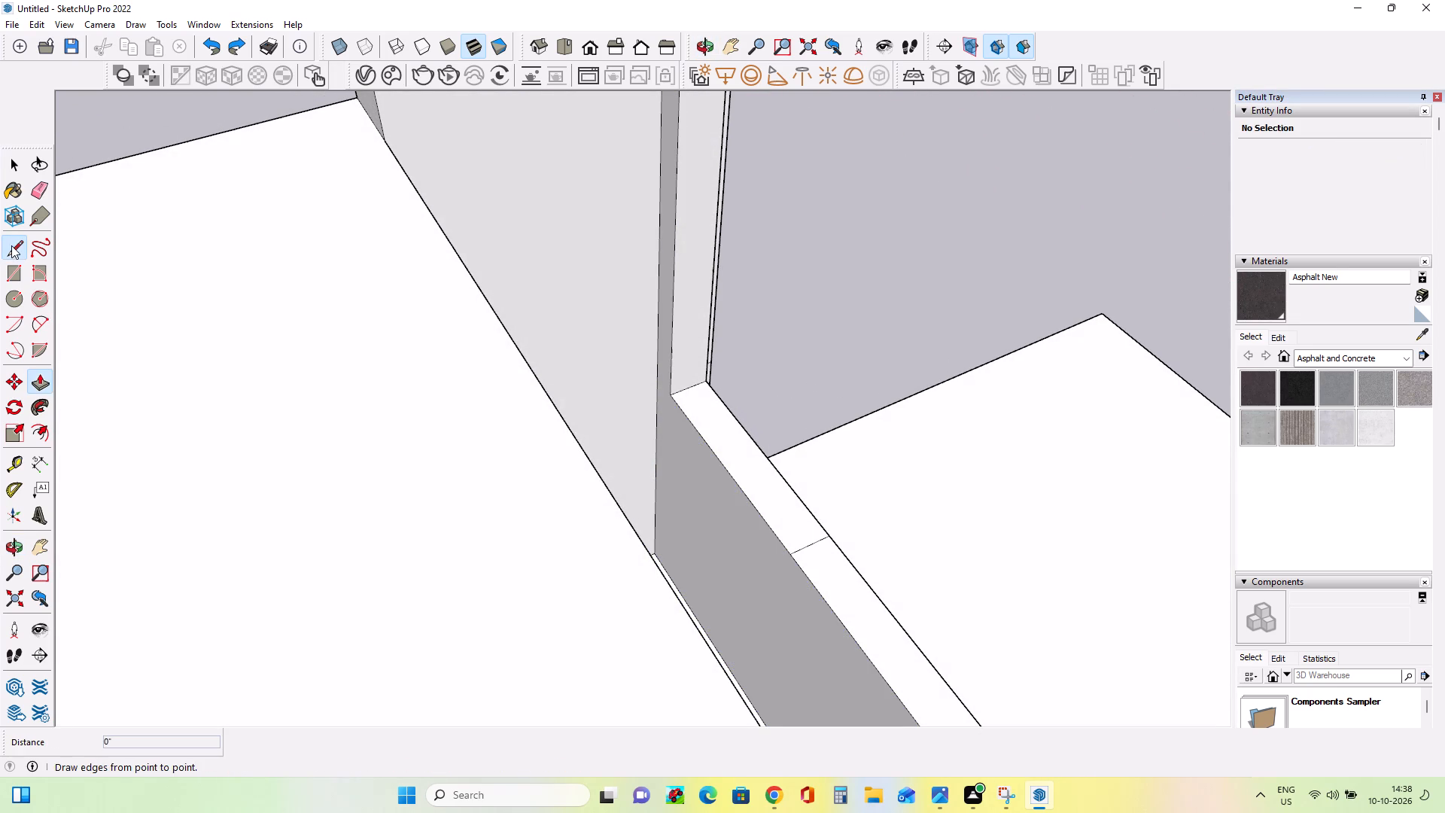
left_click(671, 397)
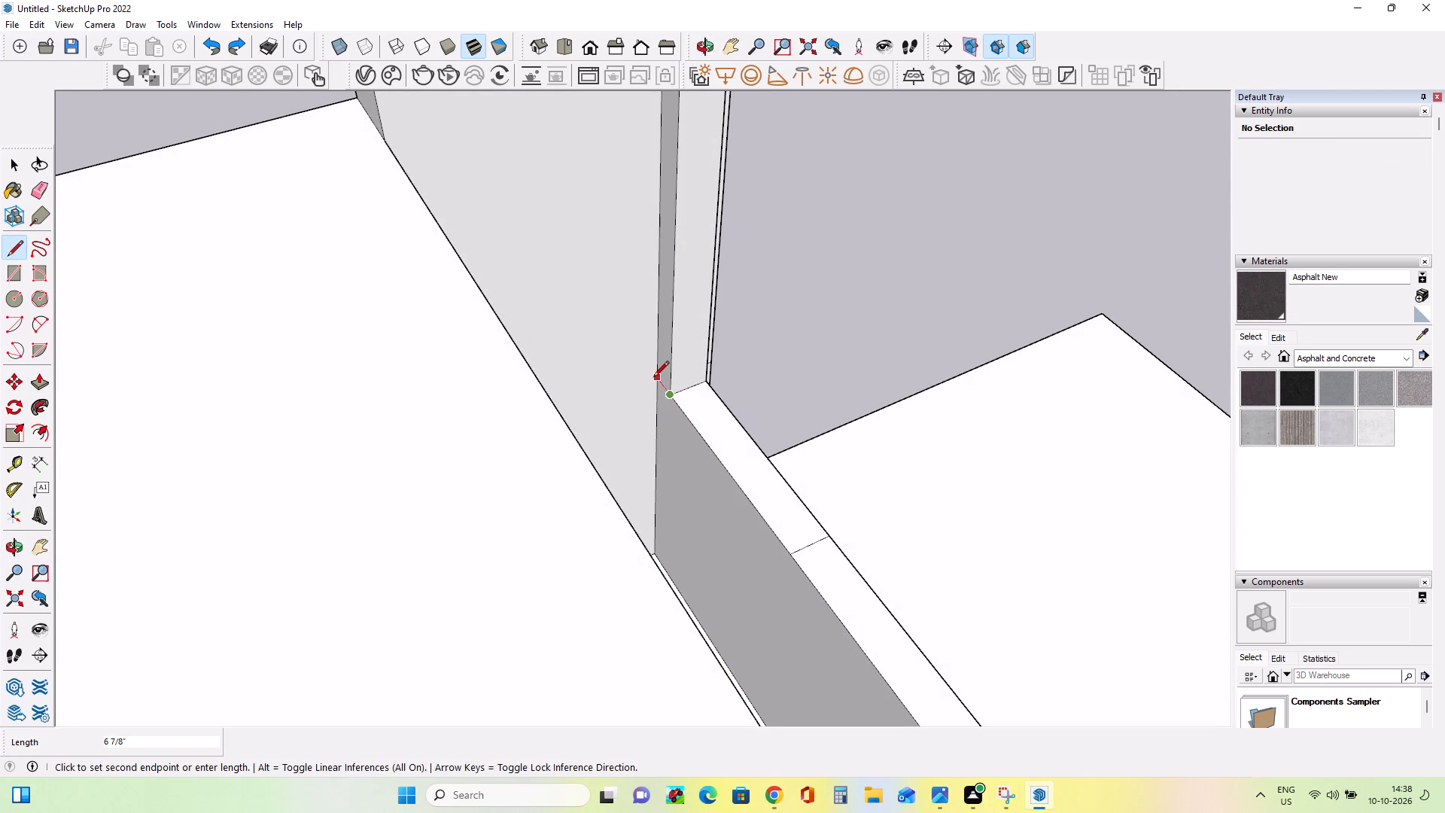
left_click(653, 378)
Push/Pull the narrow inner face above the parapet level inward about 2' 2 3/8" along the tall side wall.
left_click(37, 381)
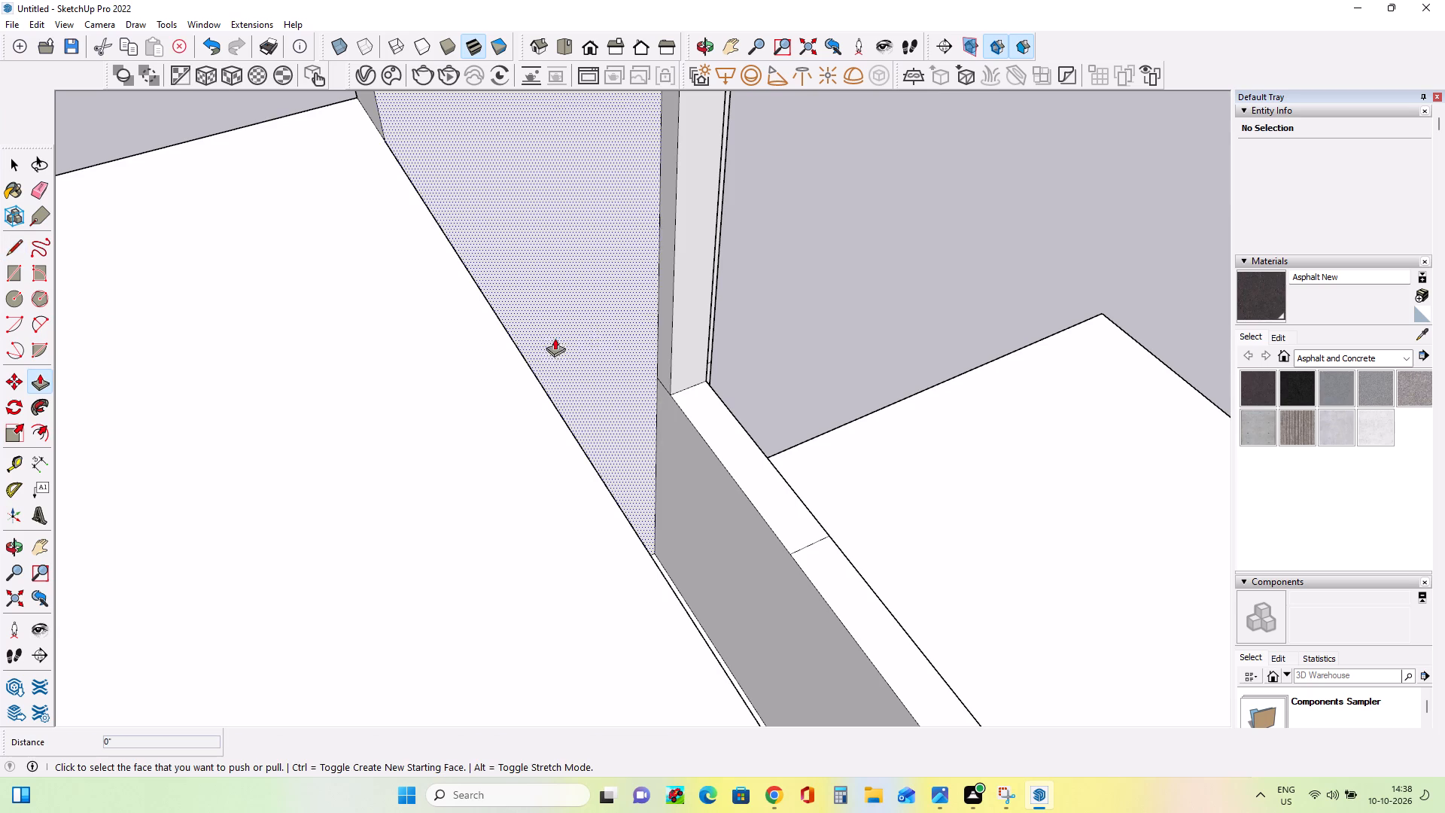
left_click(663, 308)
left_click(555, 329)
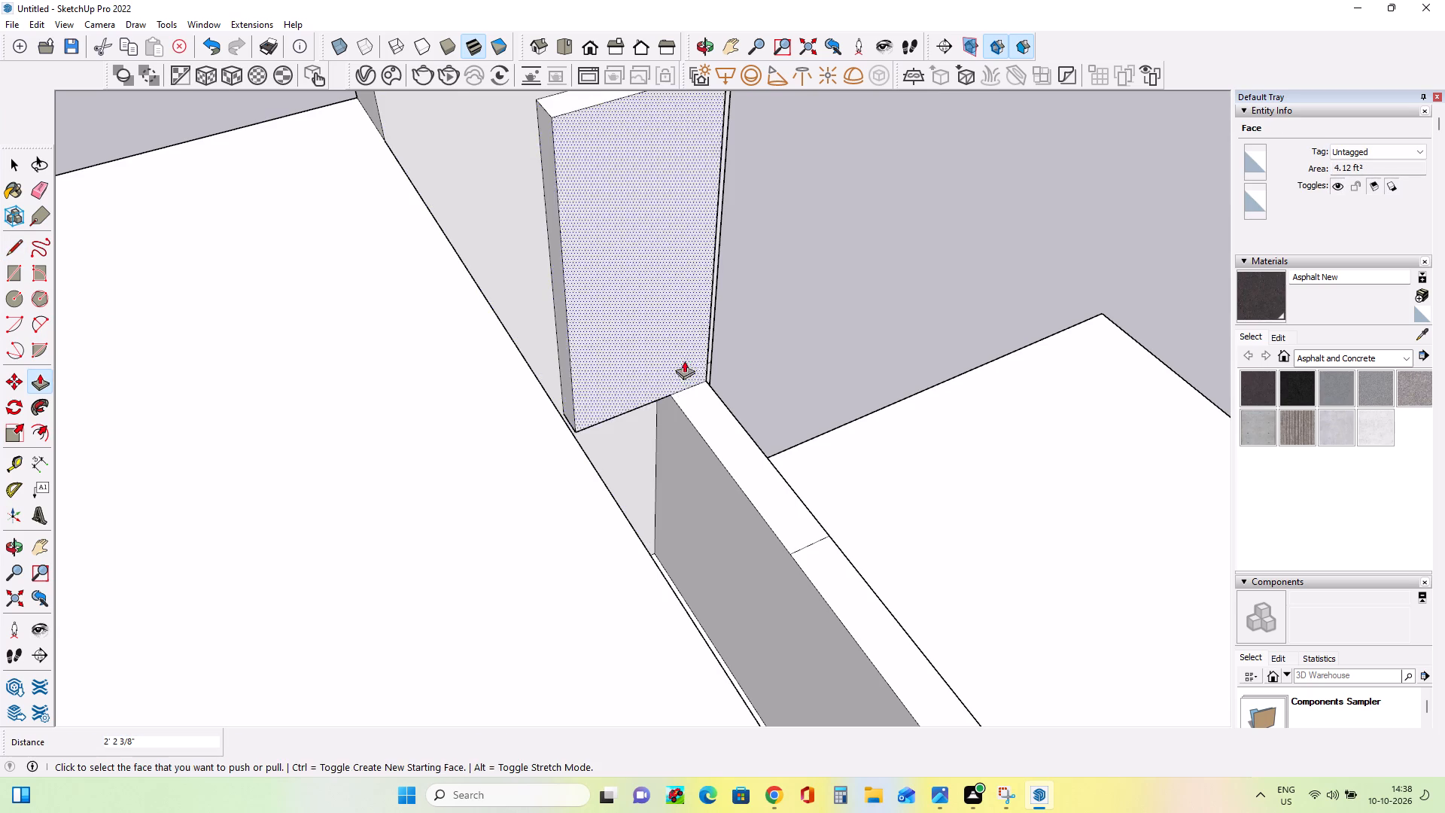
Extend the underside of the projecting slab behind the parapet down about 6' 7 7/16" to the floor.
middle_click_drag(709, 358, 390, 245)
scroll(391, 245, "down", 2)
scroll(536, 305, "down", 7)
scroll(609, 336, "down", 4)
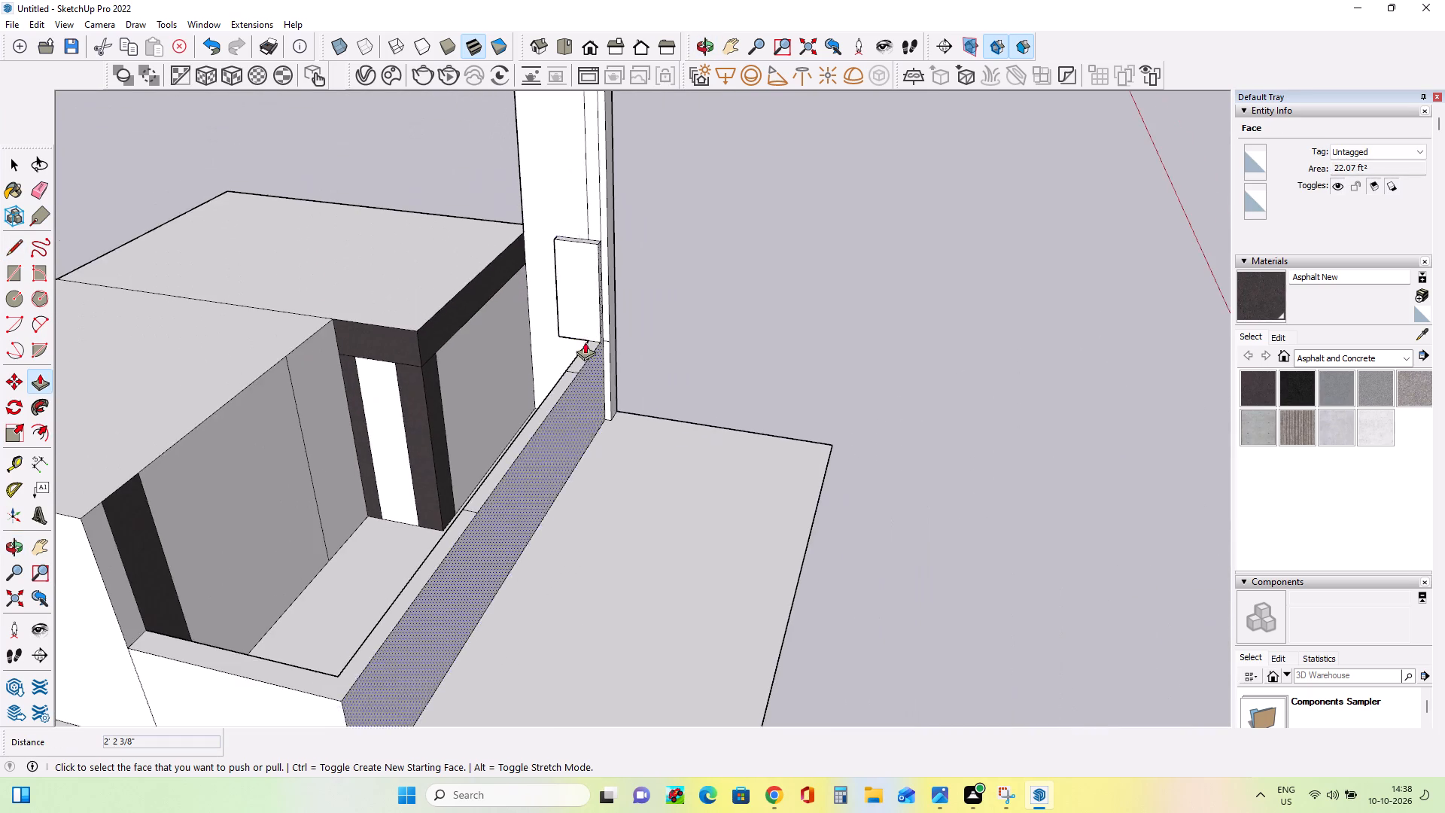
middle_click_drag(549, 331, 746, 230)
scroll(546, 377, "up", 6)
middle_click_drag(534, 410, 534, 359)
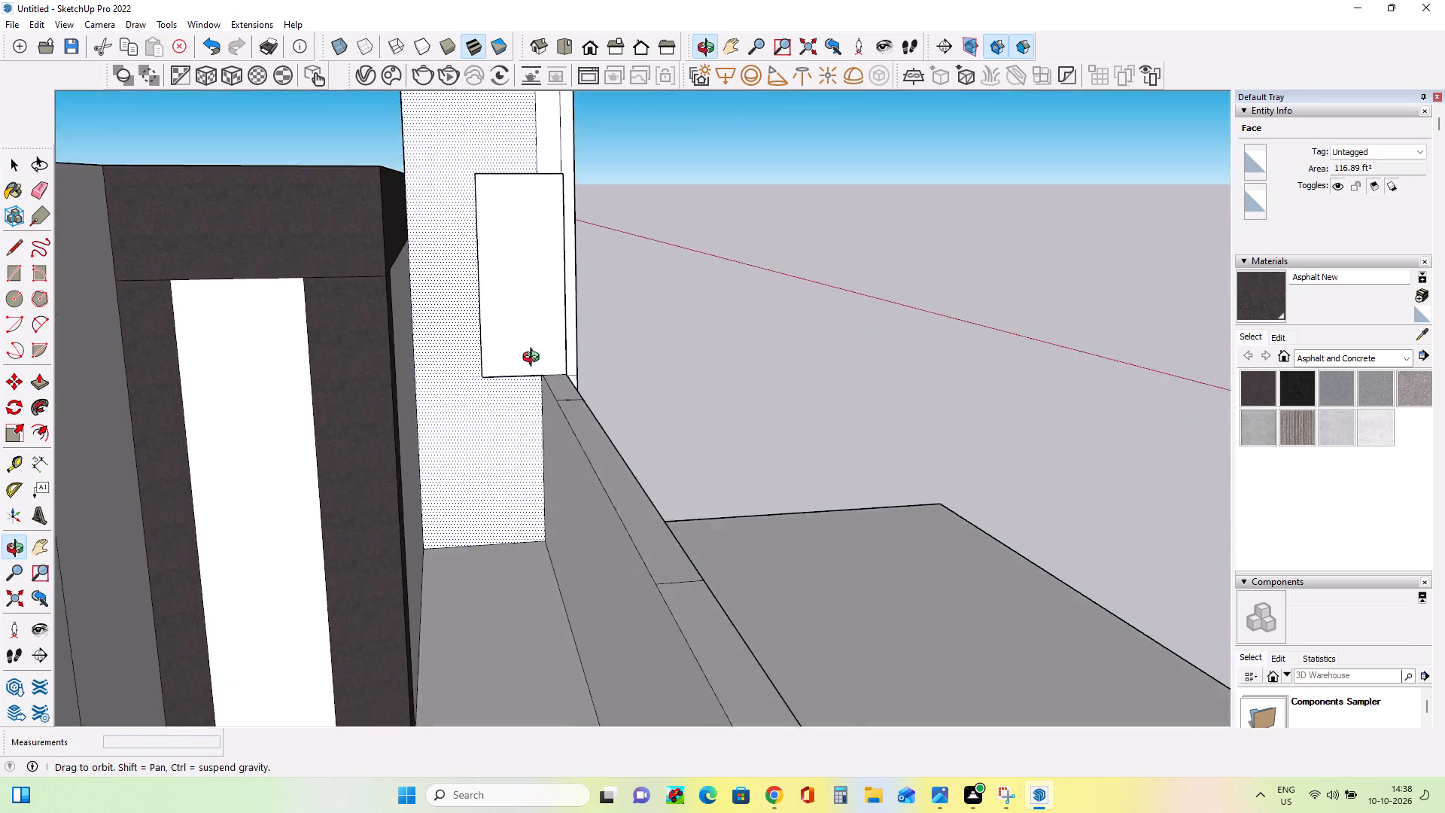
middle_click_drag(534, 359, 537, 272)
scroll(534, 348, "up", 1)
middle_click_drag(566, 321, 507, 637)
scroll(569, 352, "down", 1)
middle_click_drag(569, 360, 569, 477)
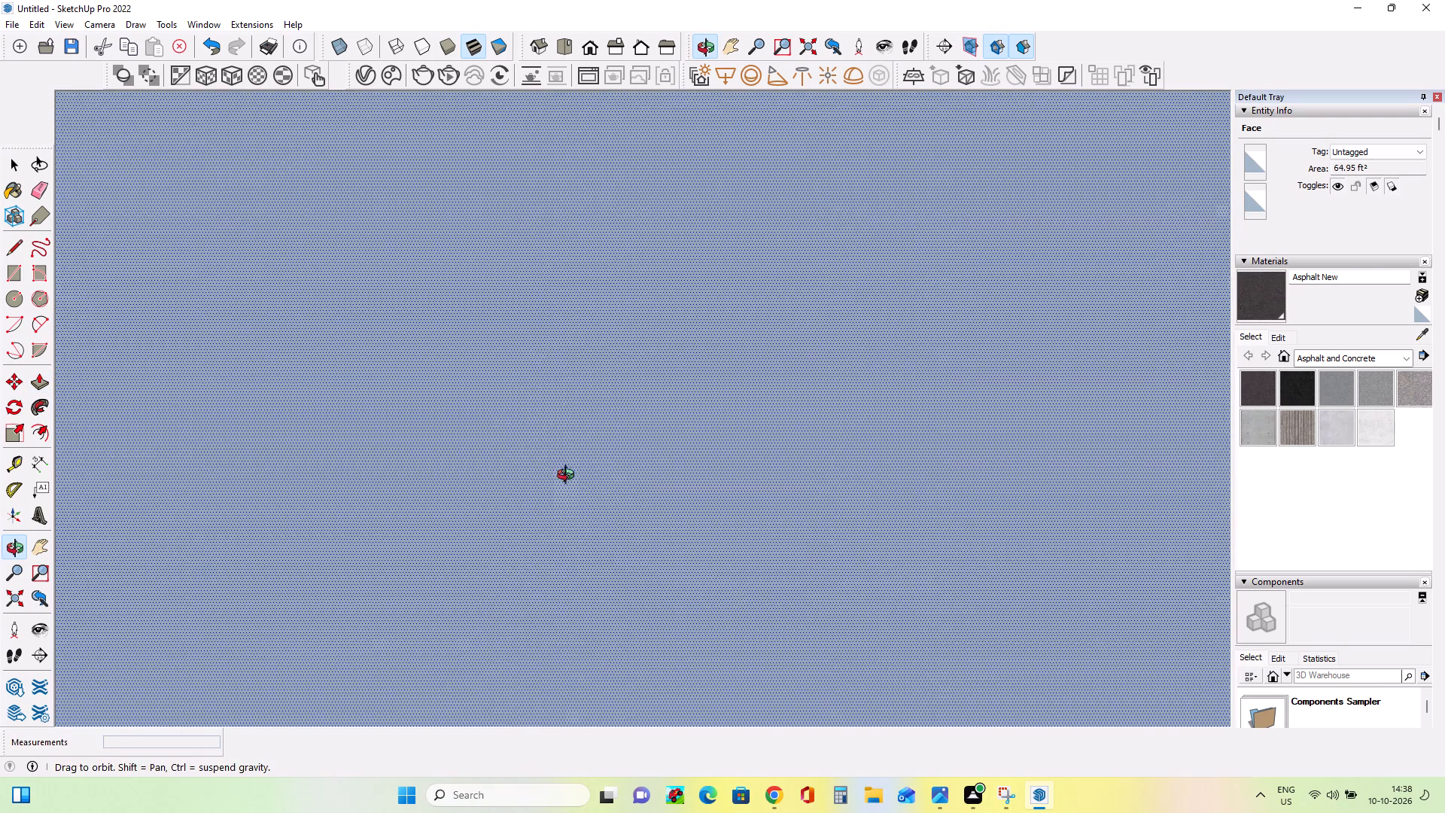
middle_click_drag(569, 477, 564, 574)
scroll(566, 568, "down", 1)
middle_click_drag(617, 296, 607, 458)
scroll(611, 431, "down", 15)
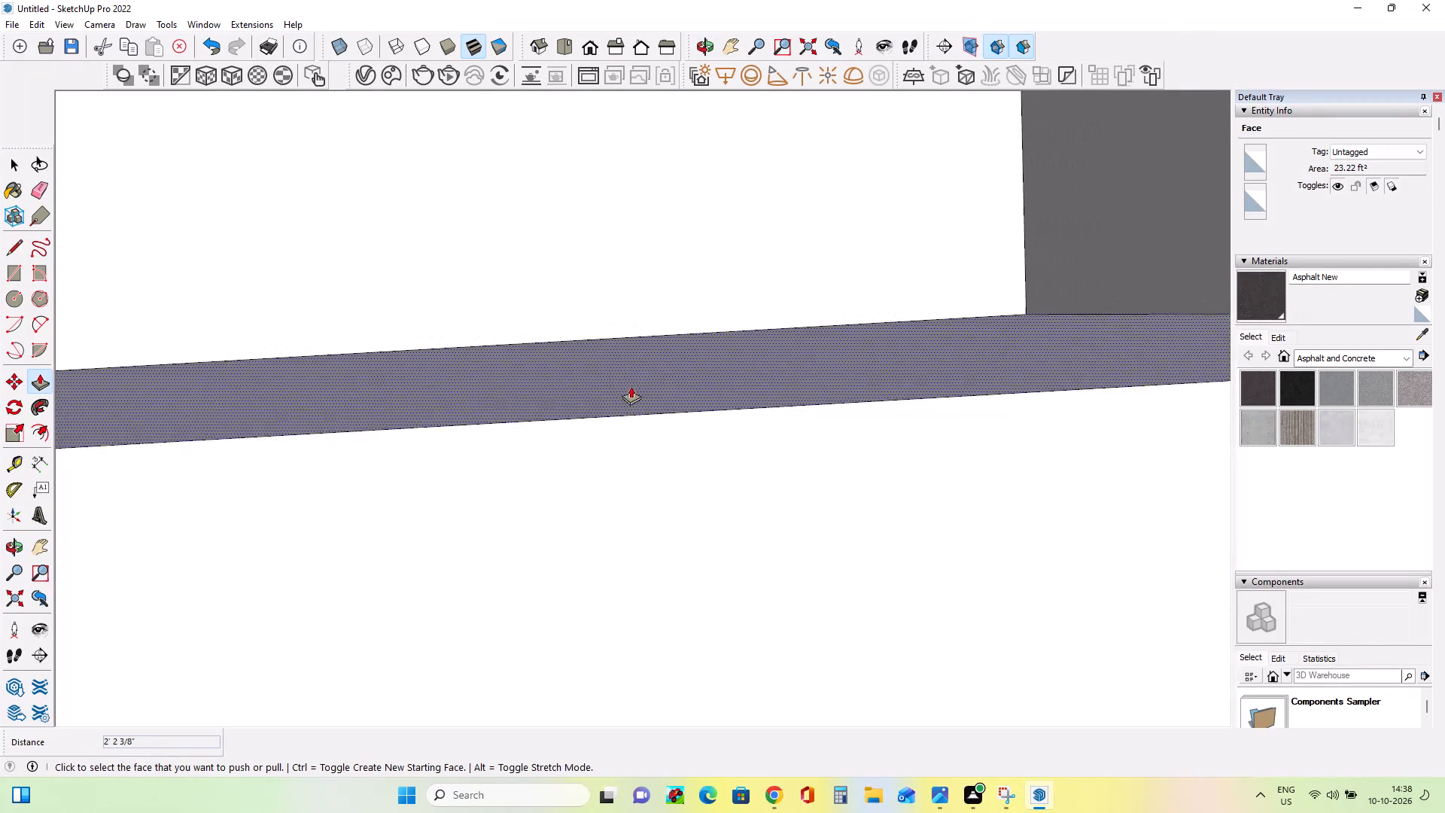
scroll(631, 386, "down", 1)
scroll(604, 285, "down", 20)
scroll(604, 285, "down", 2)
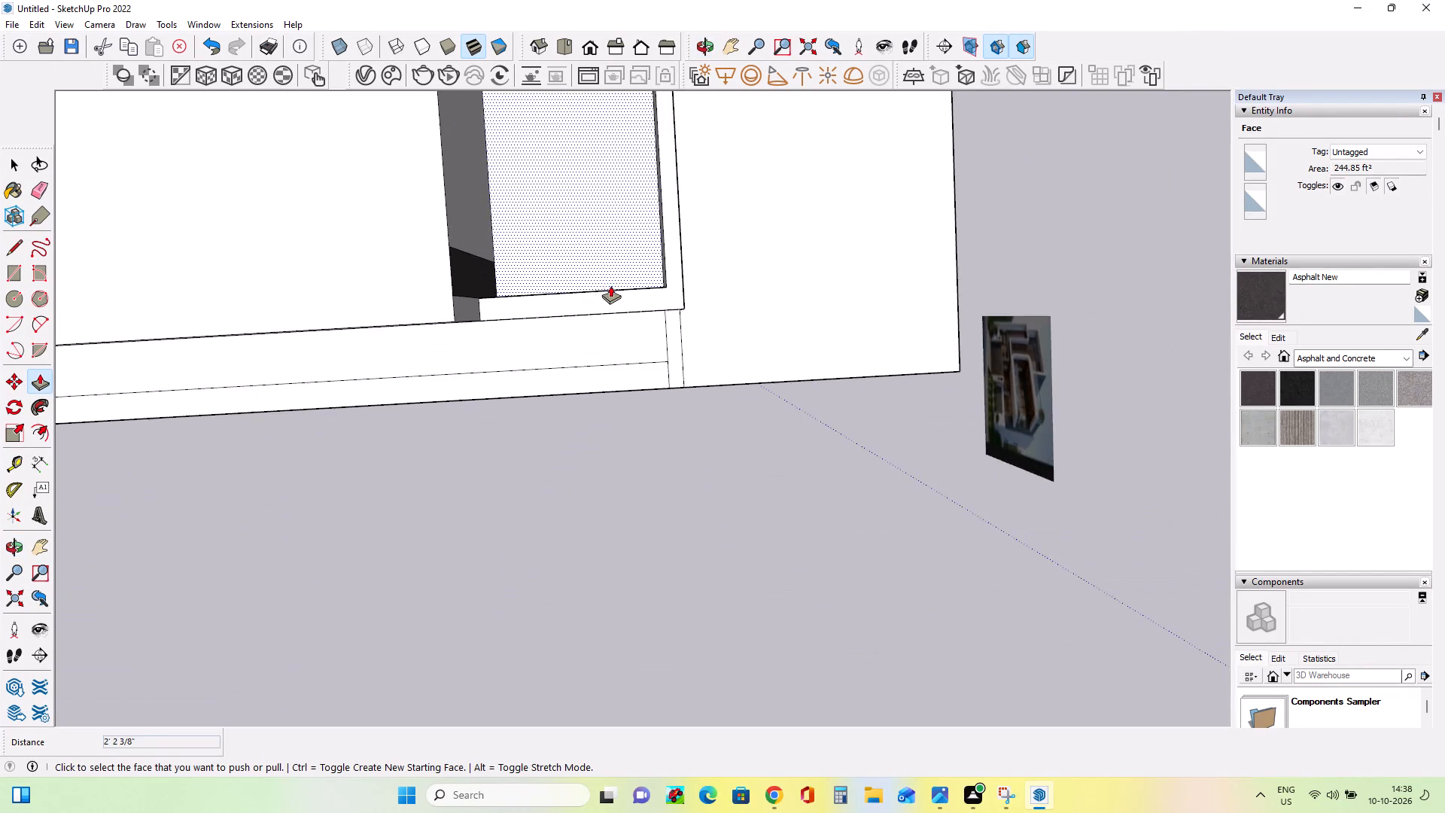
middle_click_drag(646, 285, 527, 44)
middle_click_drag(633, 309, 550, 64)
scroll(680, 205, "up", 10)
middle_click_drag(687, 314, 705, 313)
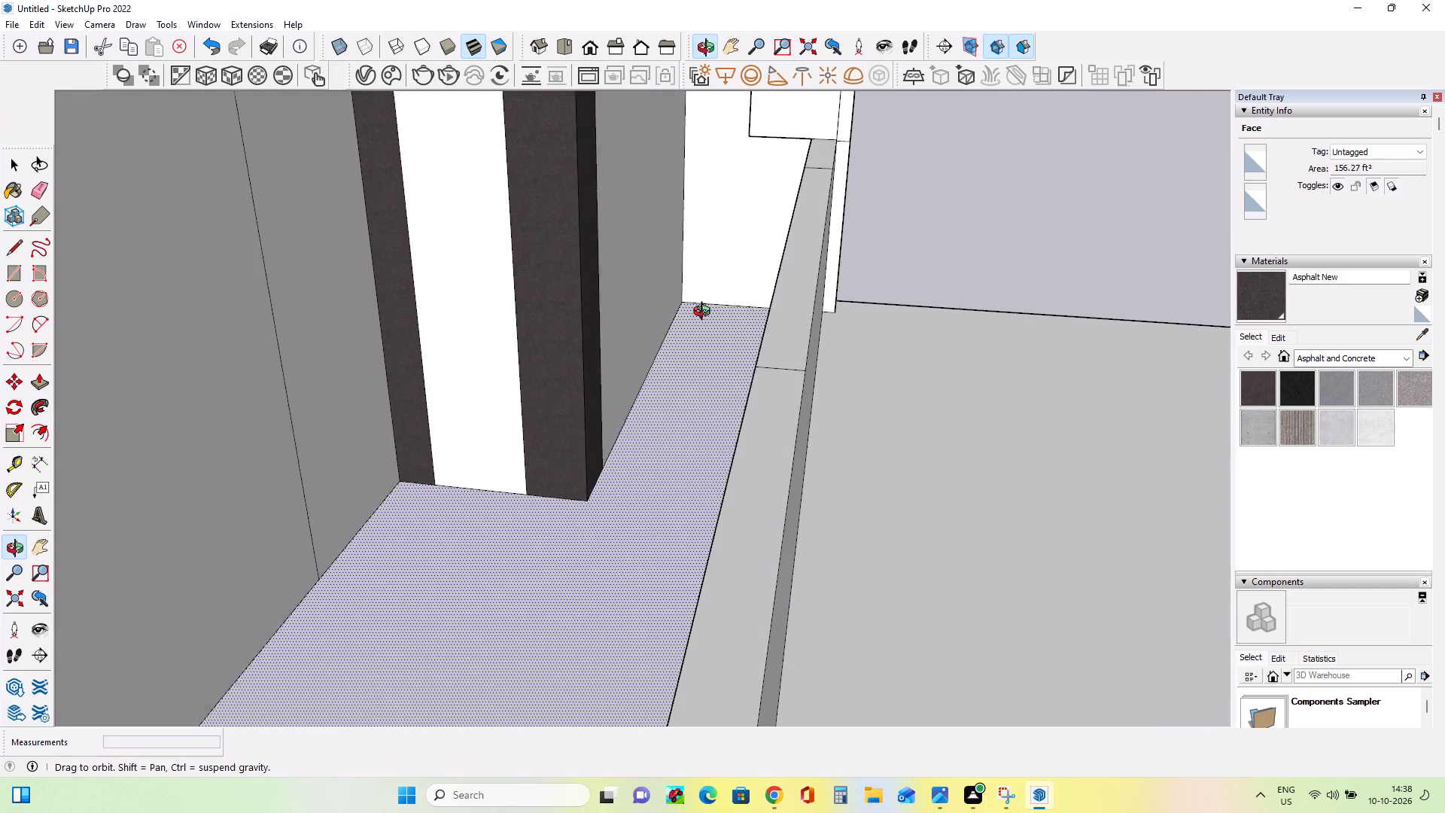
middle_click_drag(705, 313, 775, 305)
scroll(722, 129, "up", 4)
middle_click_drag(768, 218, 762, 166)
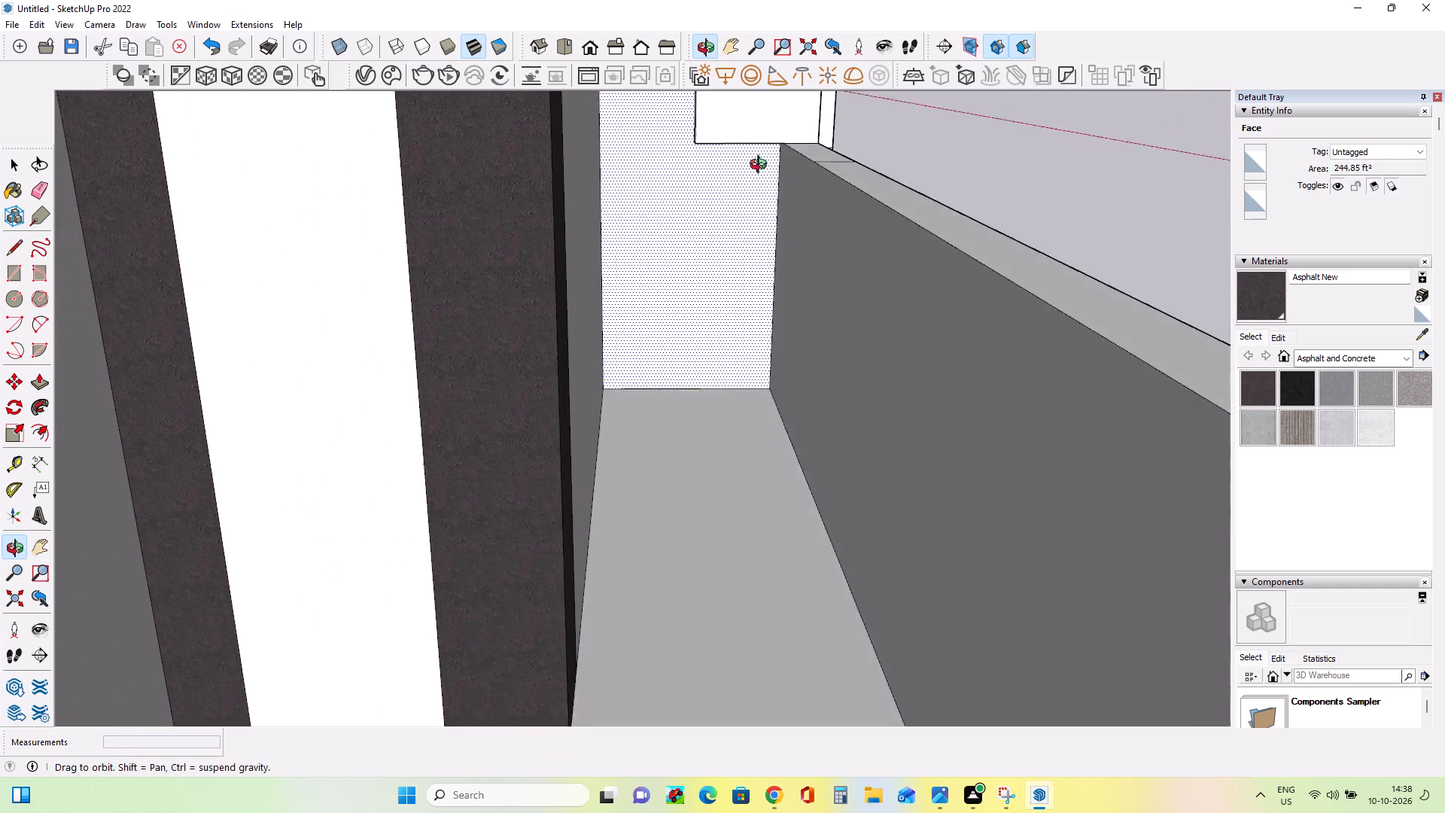
middle_click_drag(762, 166, 759, 148)
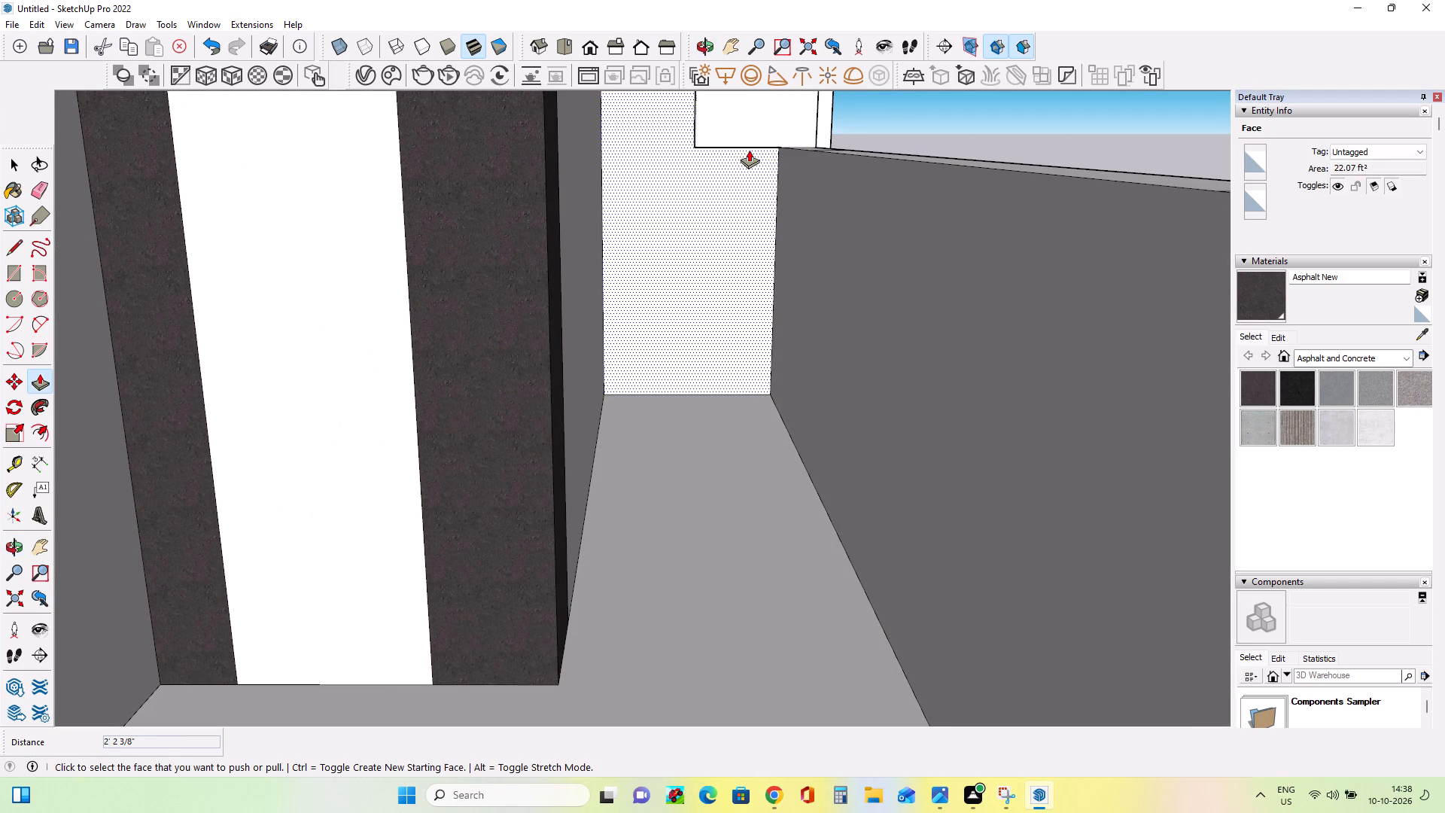
middle_click_drag(749, 150, 750, 132)
scroll(750, 157, "up", 10)
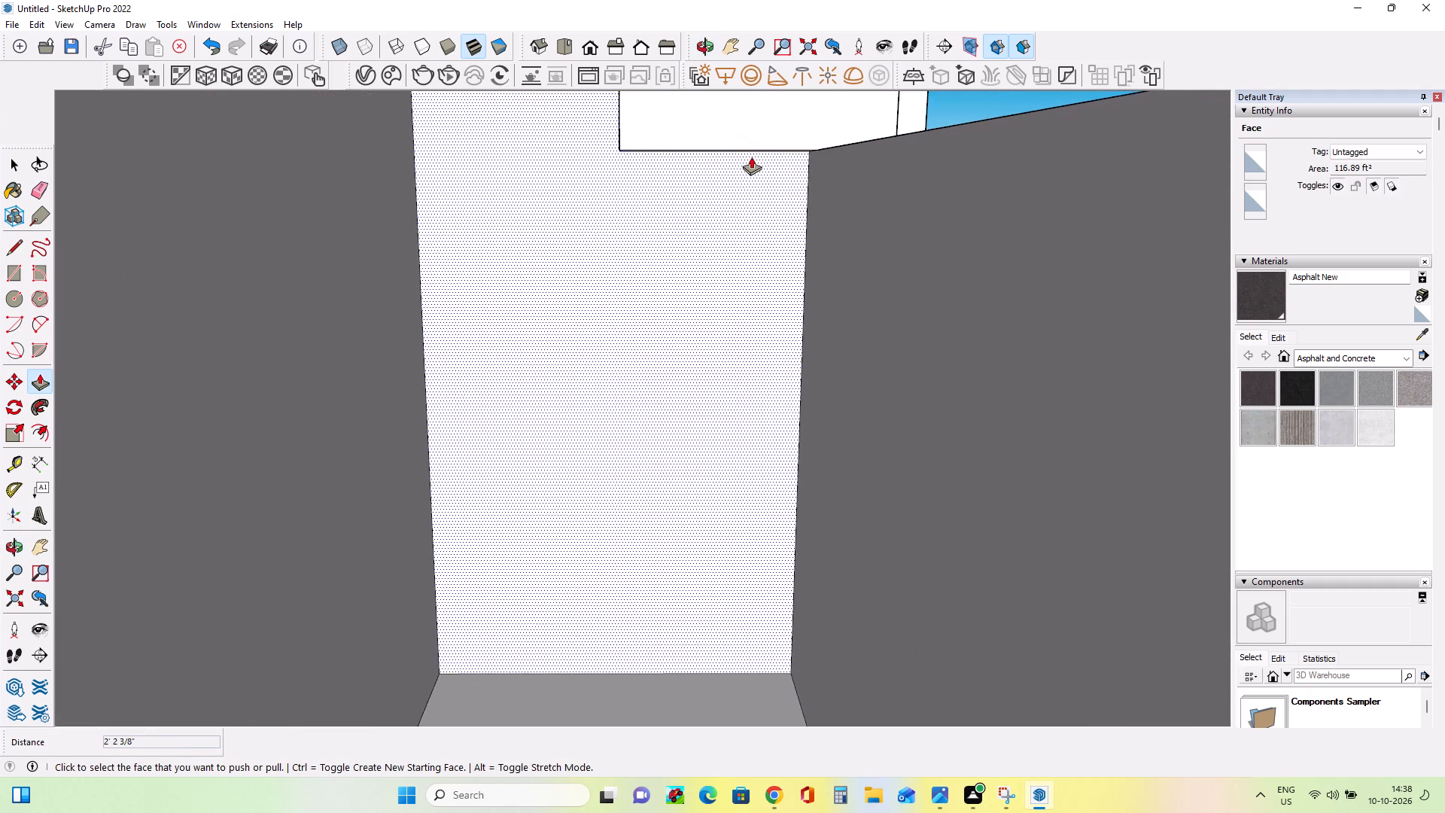
scroll(751, 157, "up", 3)
middle_click_drag(751, 140, 751, 126)
left_click(750, 149)
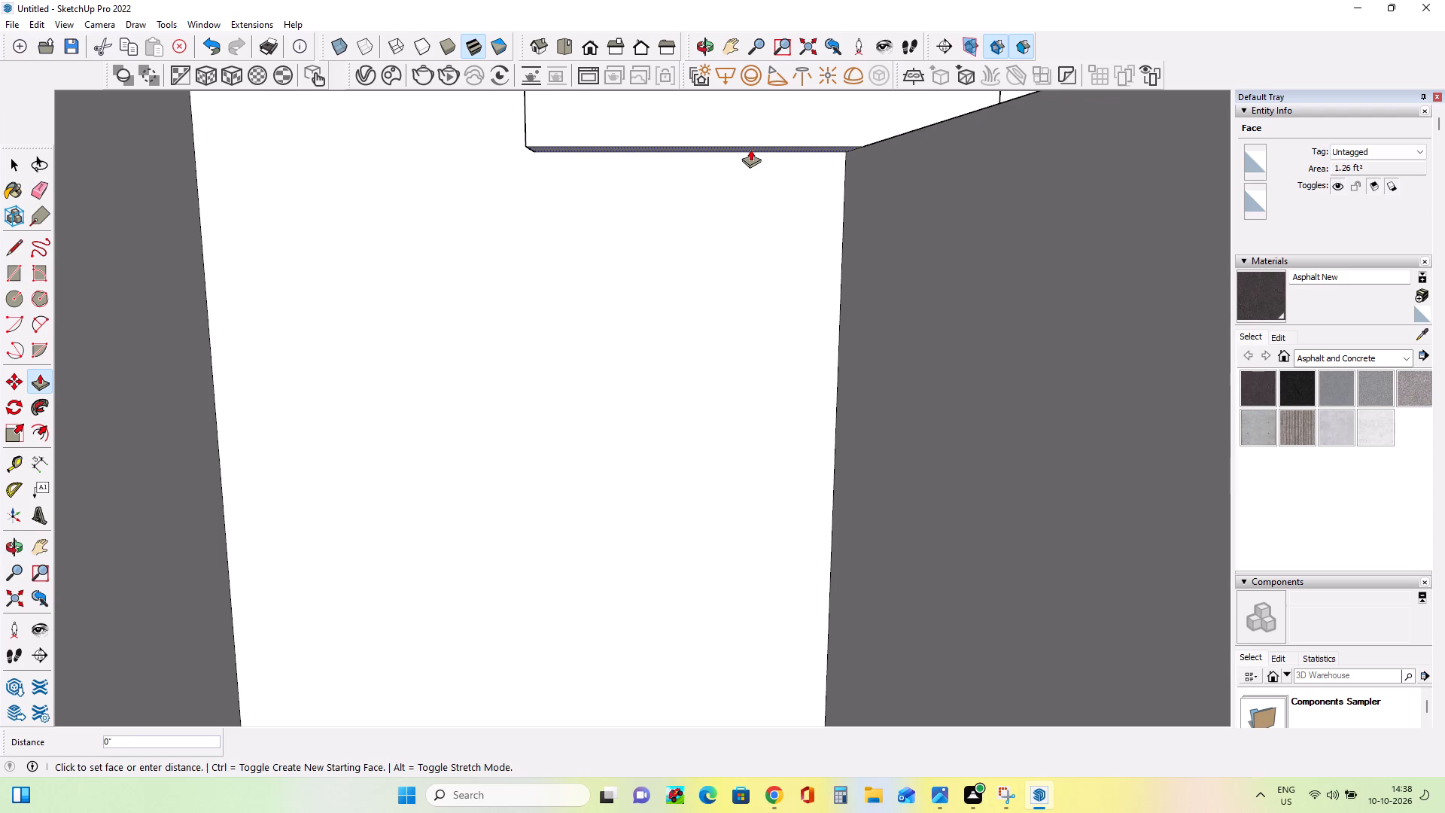
scroll(722, 480, "down", 11)
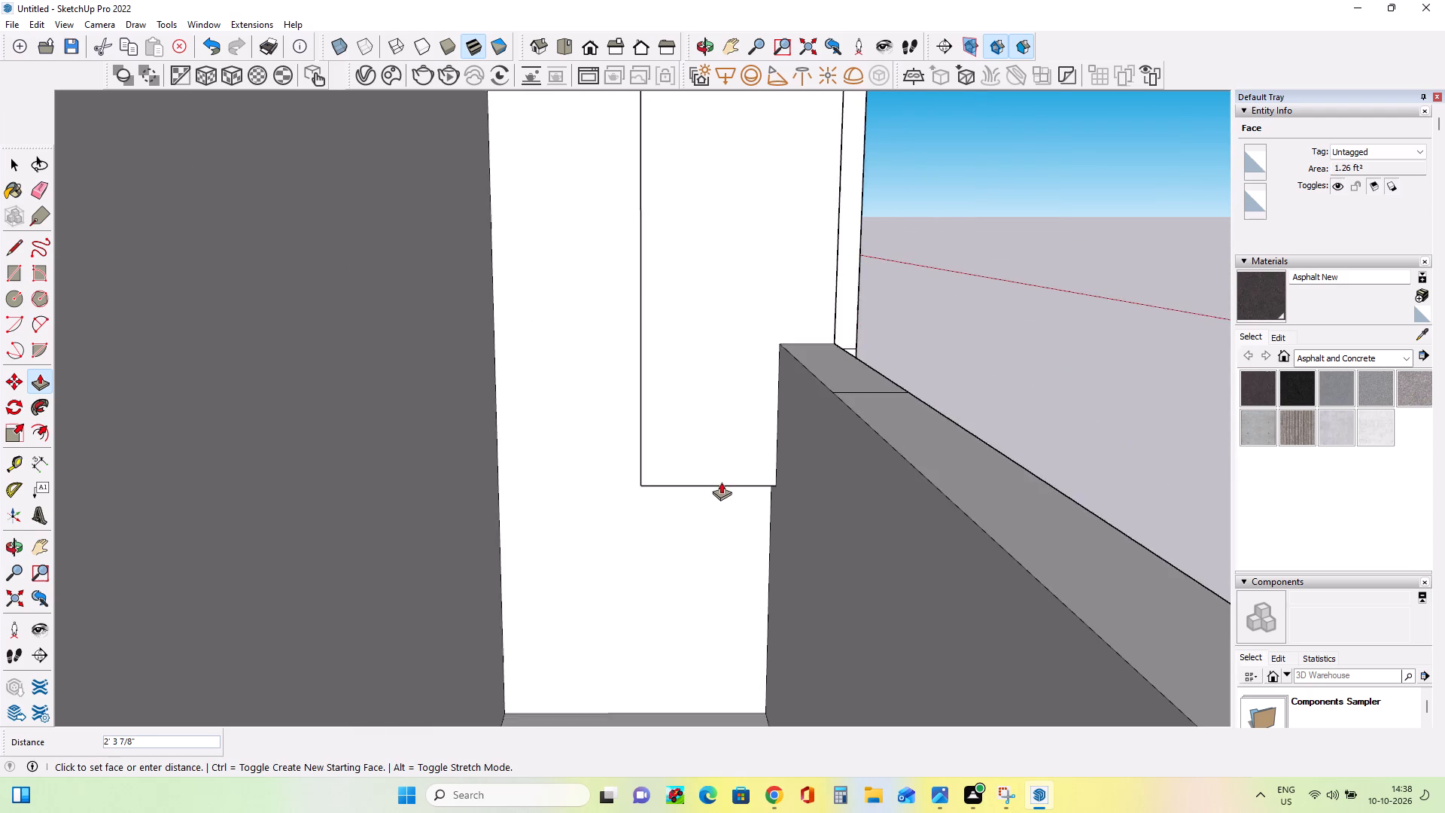
scroll(721, 482, "down", 3)
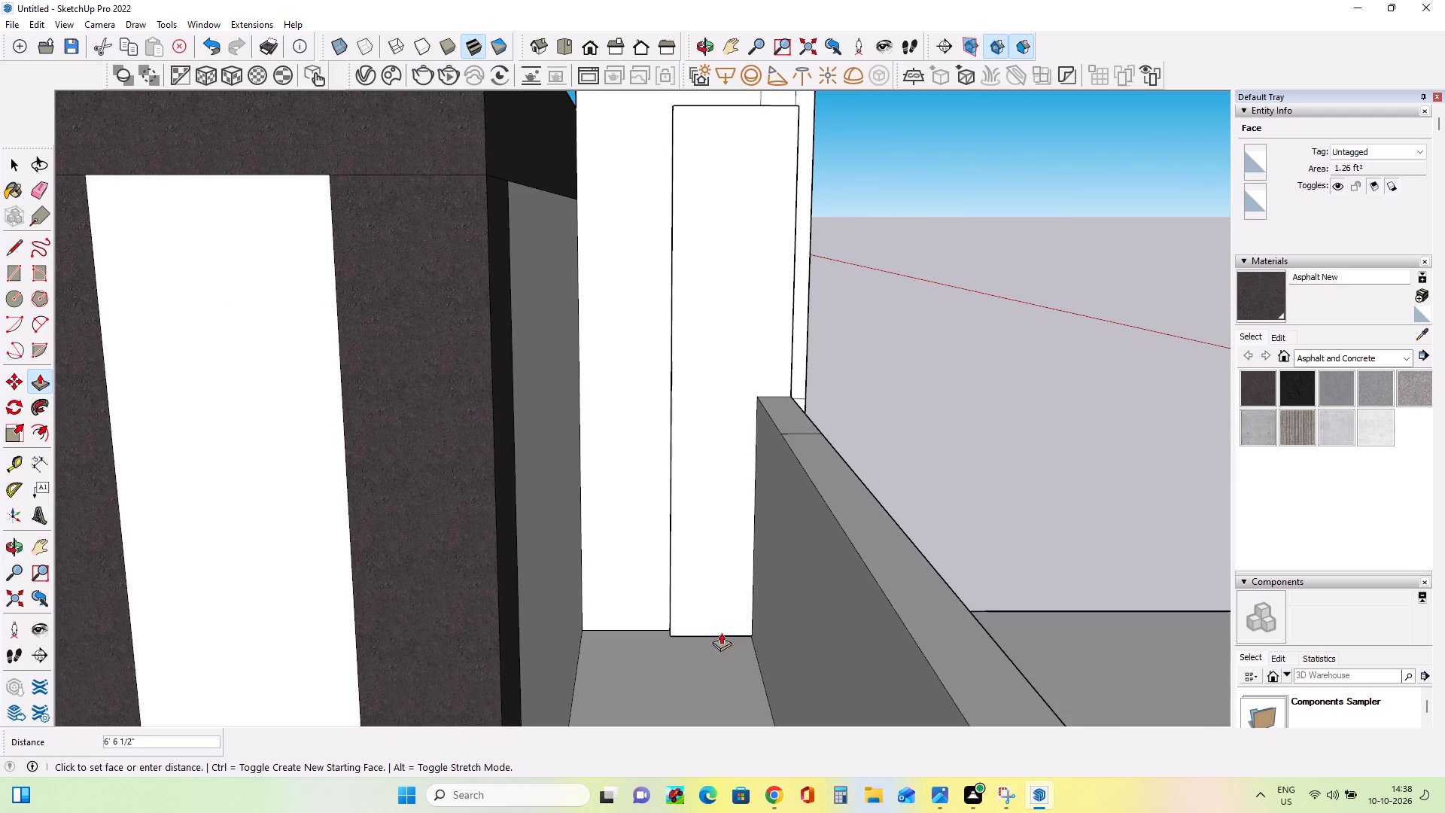
left_click(683, 662)
Pull the projecting slab's top face up about 15' 7/16", level with the top of the tall side wall.
middle_click_drag(806, 601, 446, 636)
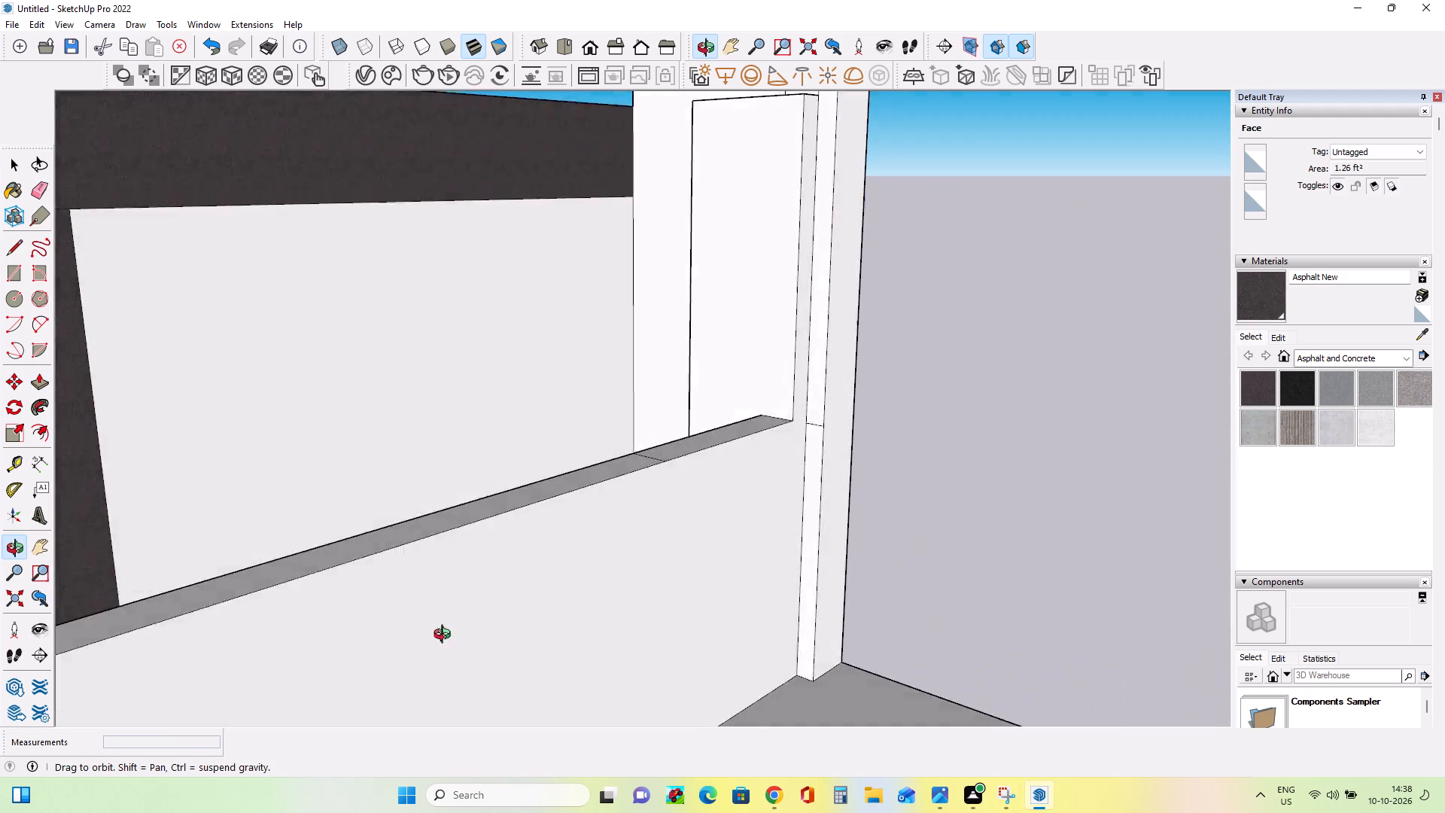
middle_click_drag(446, 636, 442, 638)
scroll(441, 638, "down", 12)
middle_click_drag(860, 540, 794, 562)
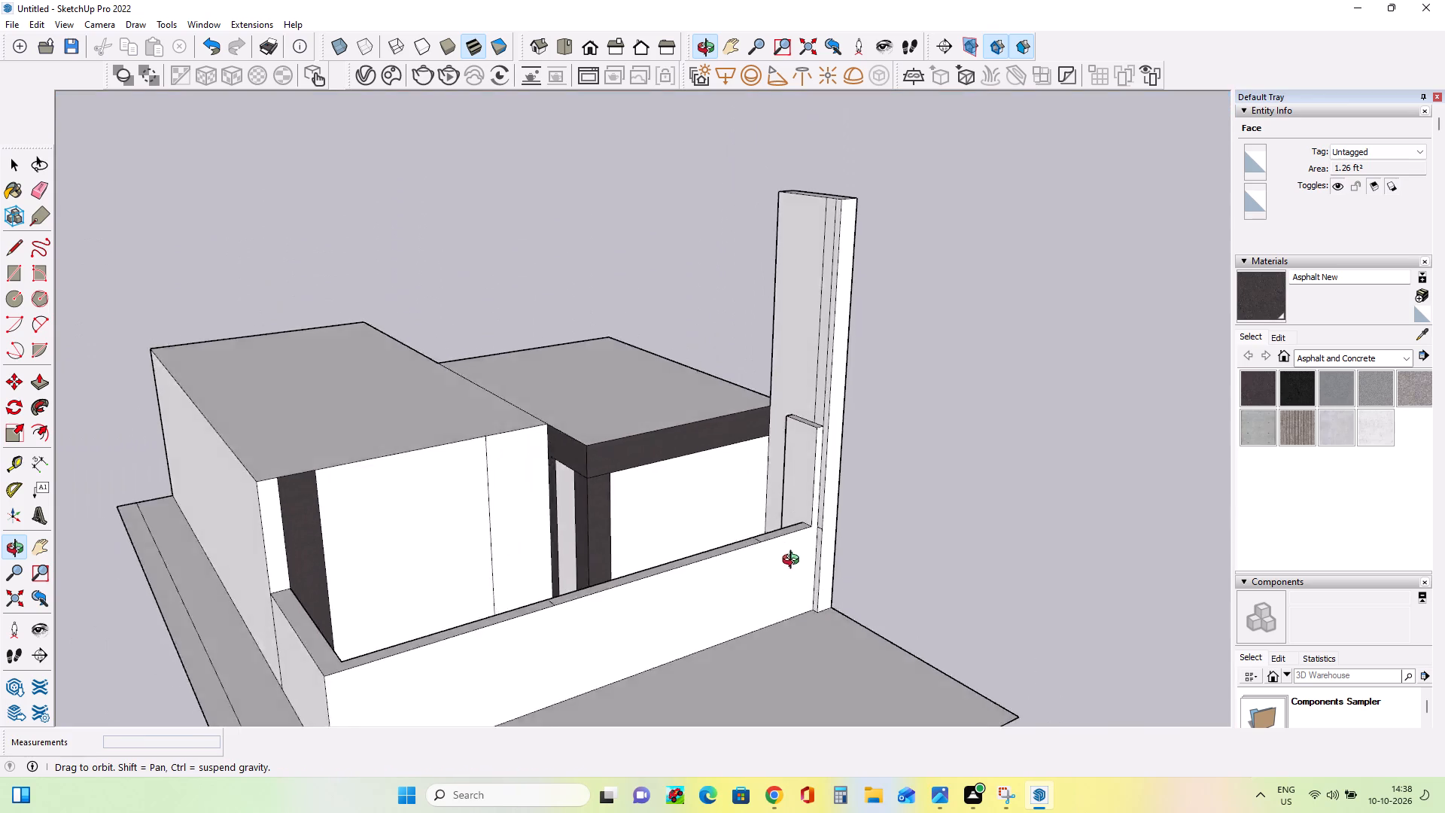
middle_click_drag(794, 562, 709, 542)
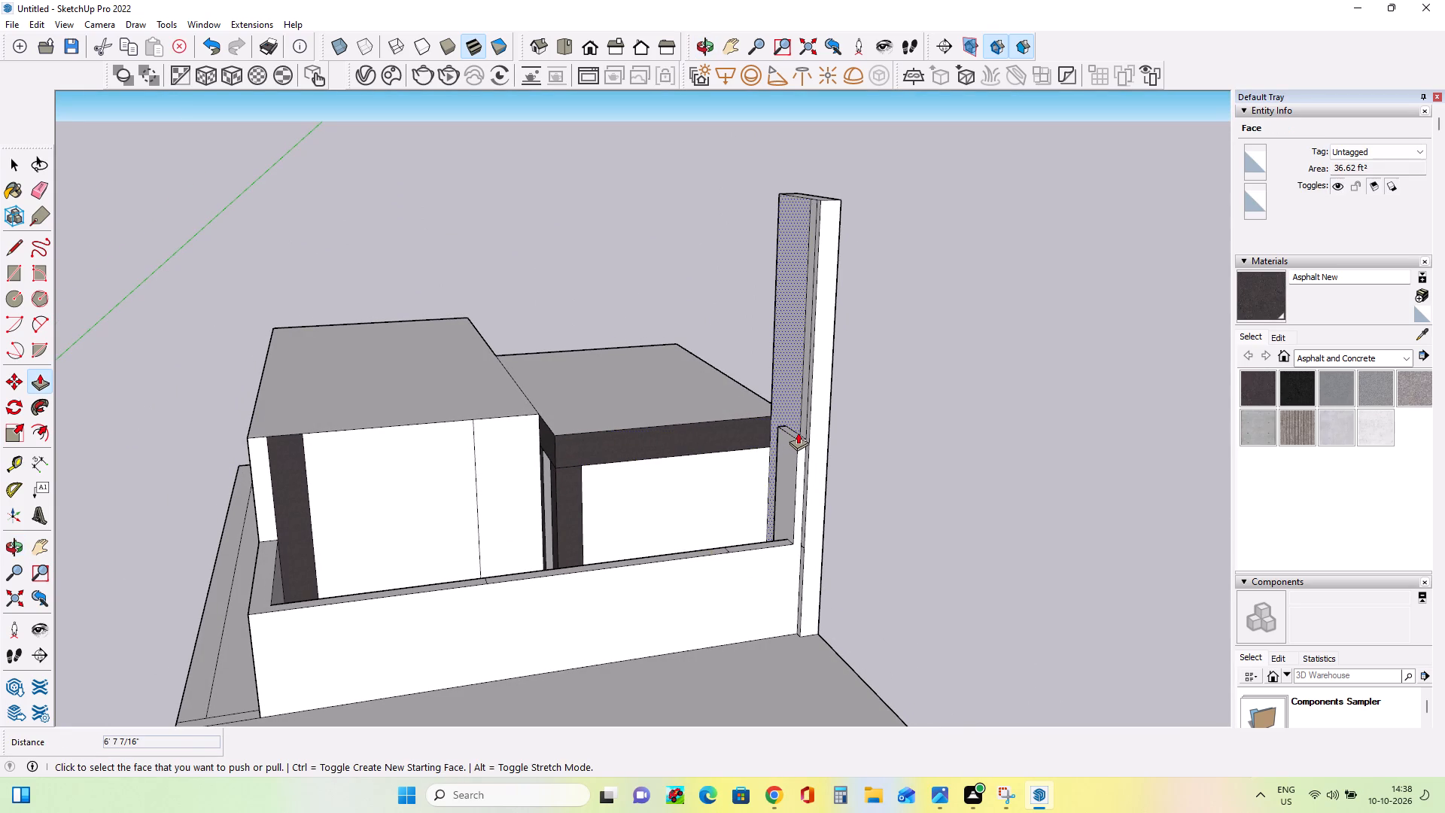
left_click(798, 434)
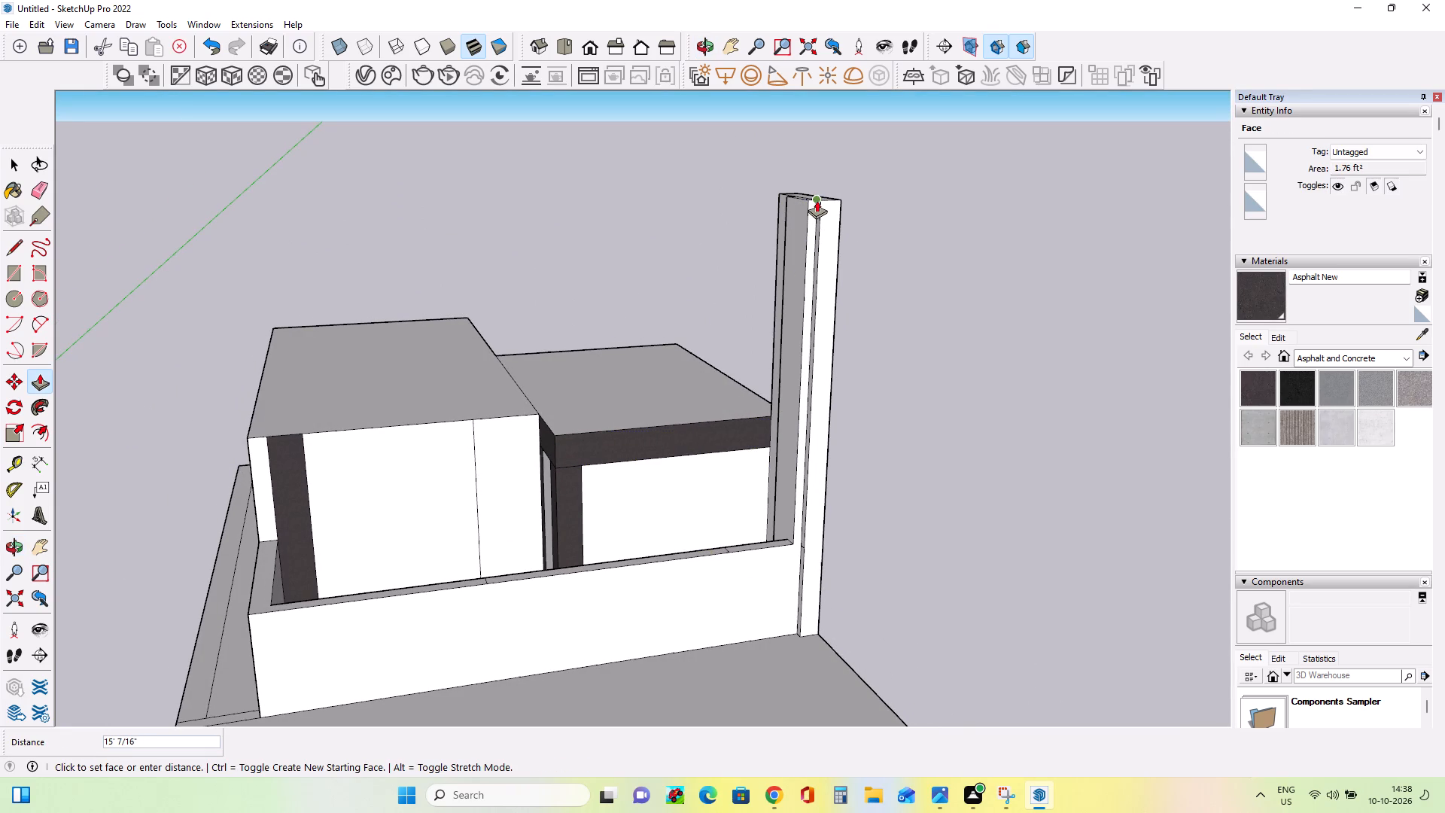
left_click(817, 200)
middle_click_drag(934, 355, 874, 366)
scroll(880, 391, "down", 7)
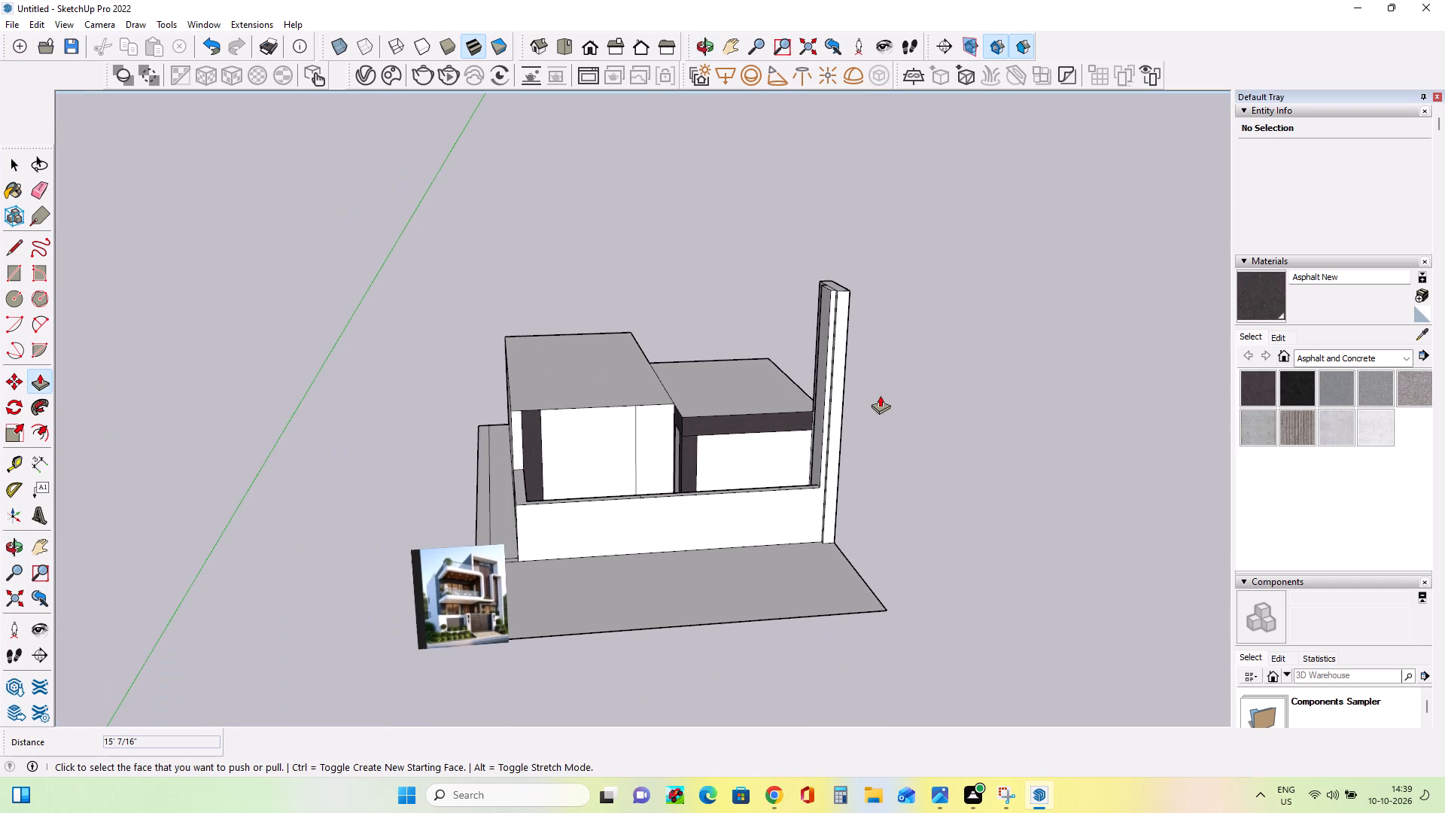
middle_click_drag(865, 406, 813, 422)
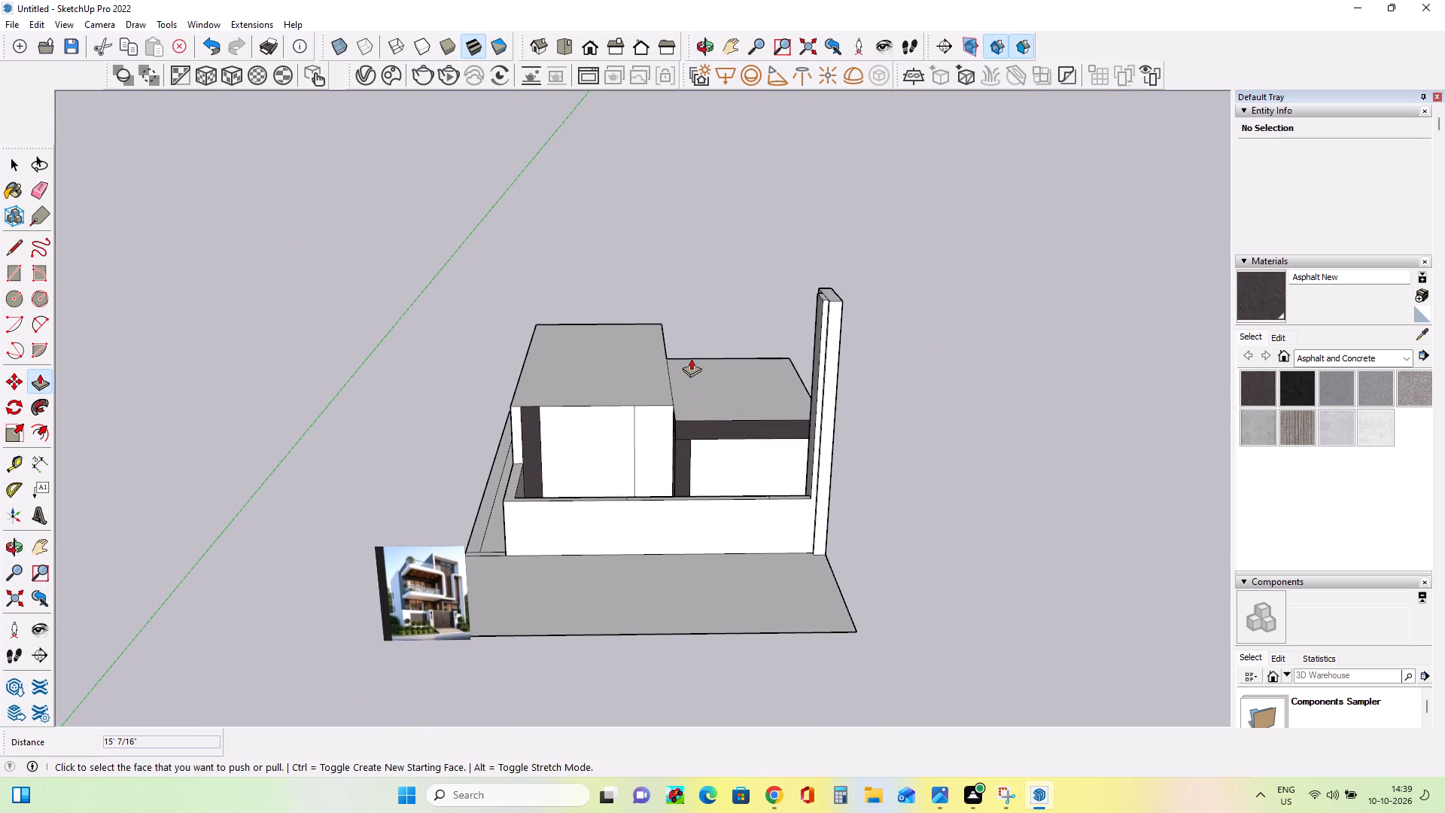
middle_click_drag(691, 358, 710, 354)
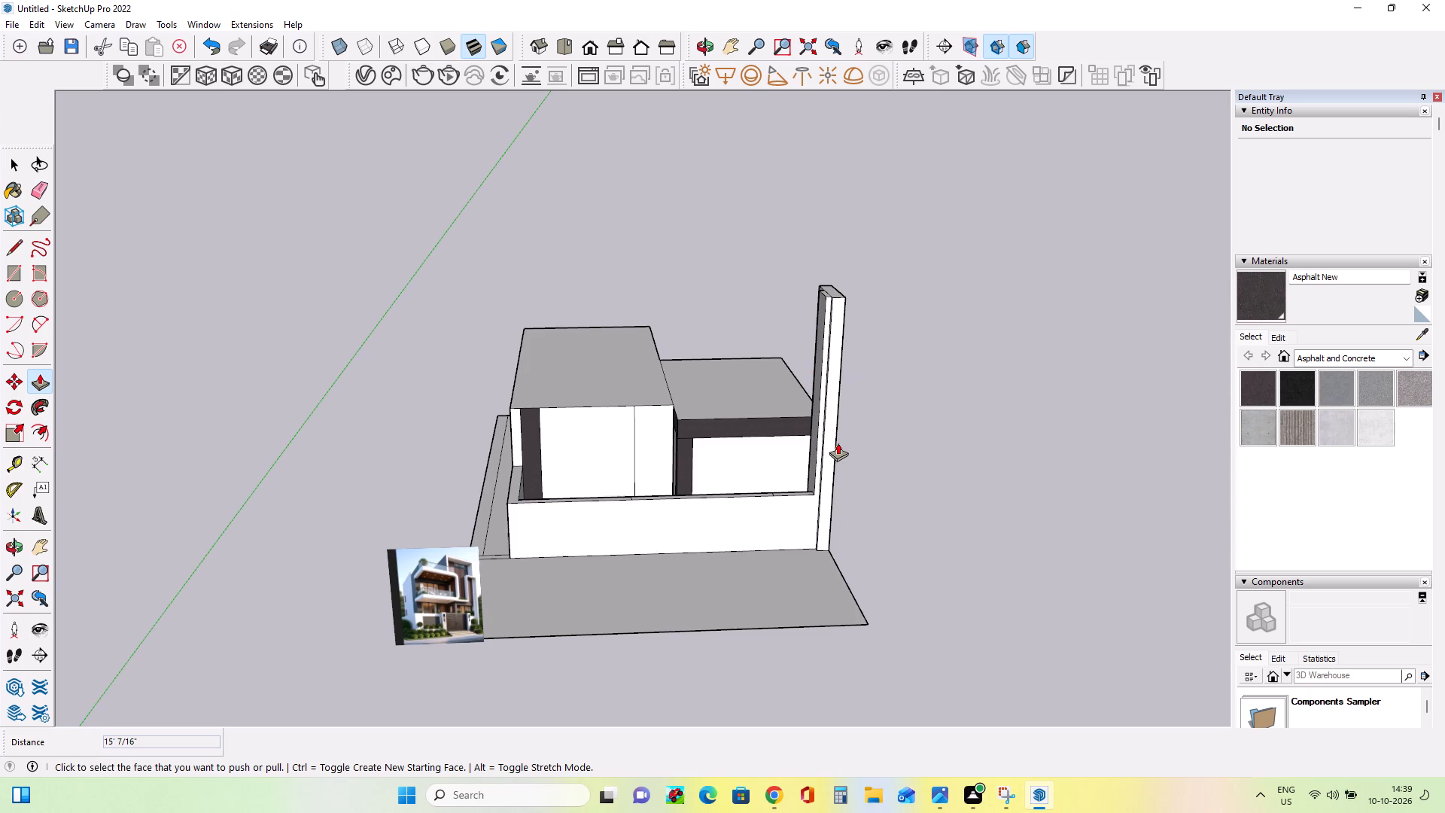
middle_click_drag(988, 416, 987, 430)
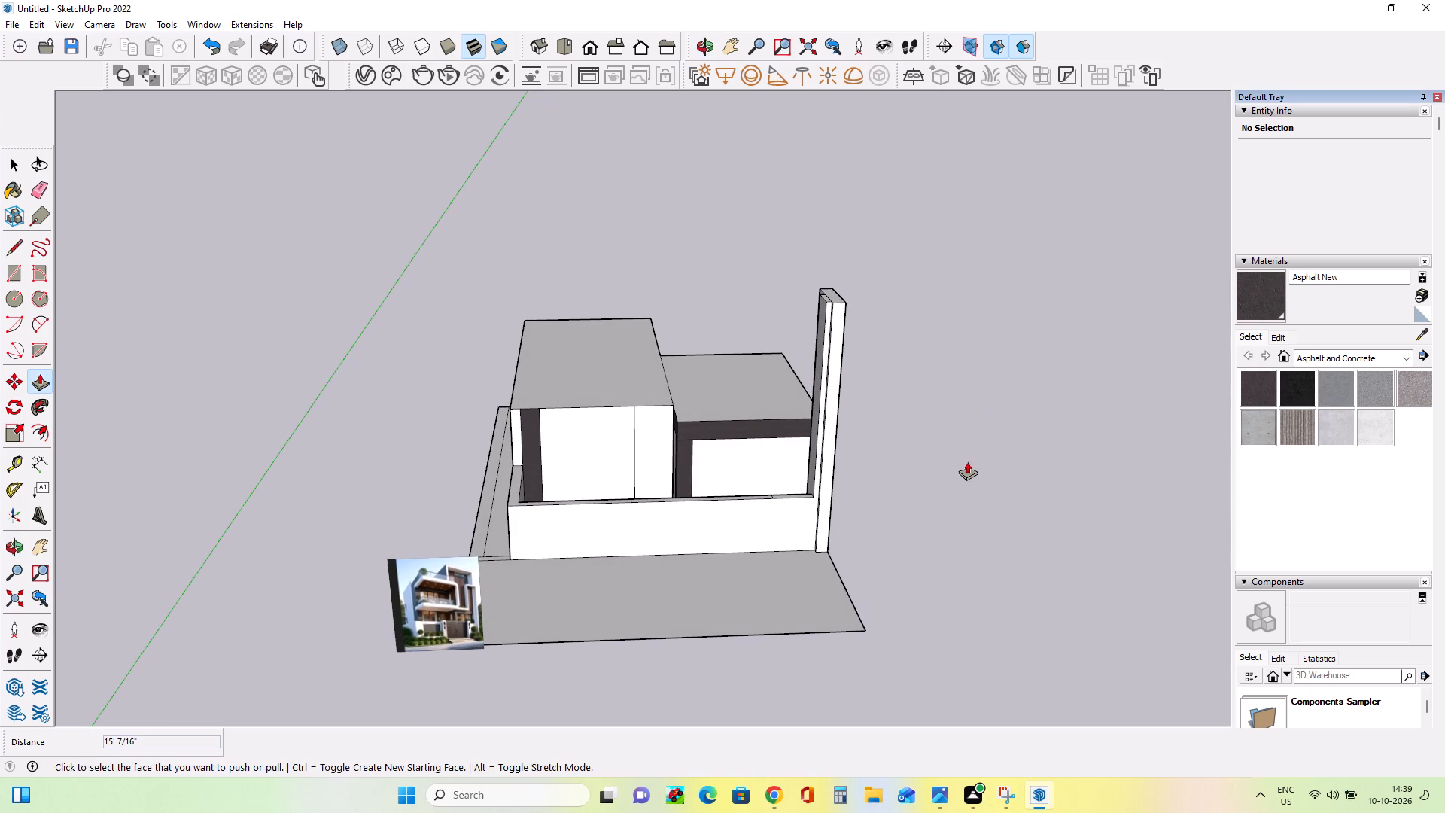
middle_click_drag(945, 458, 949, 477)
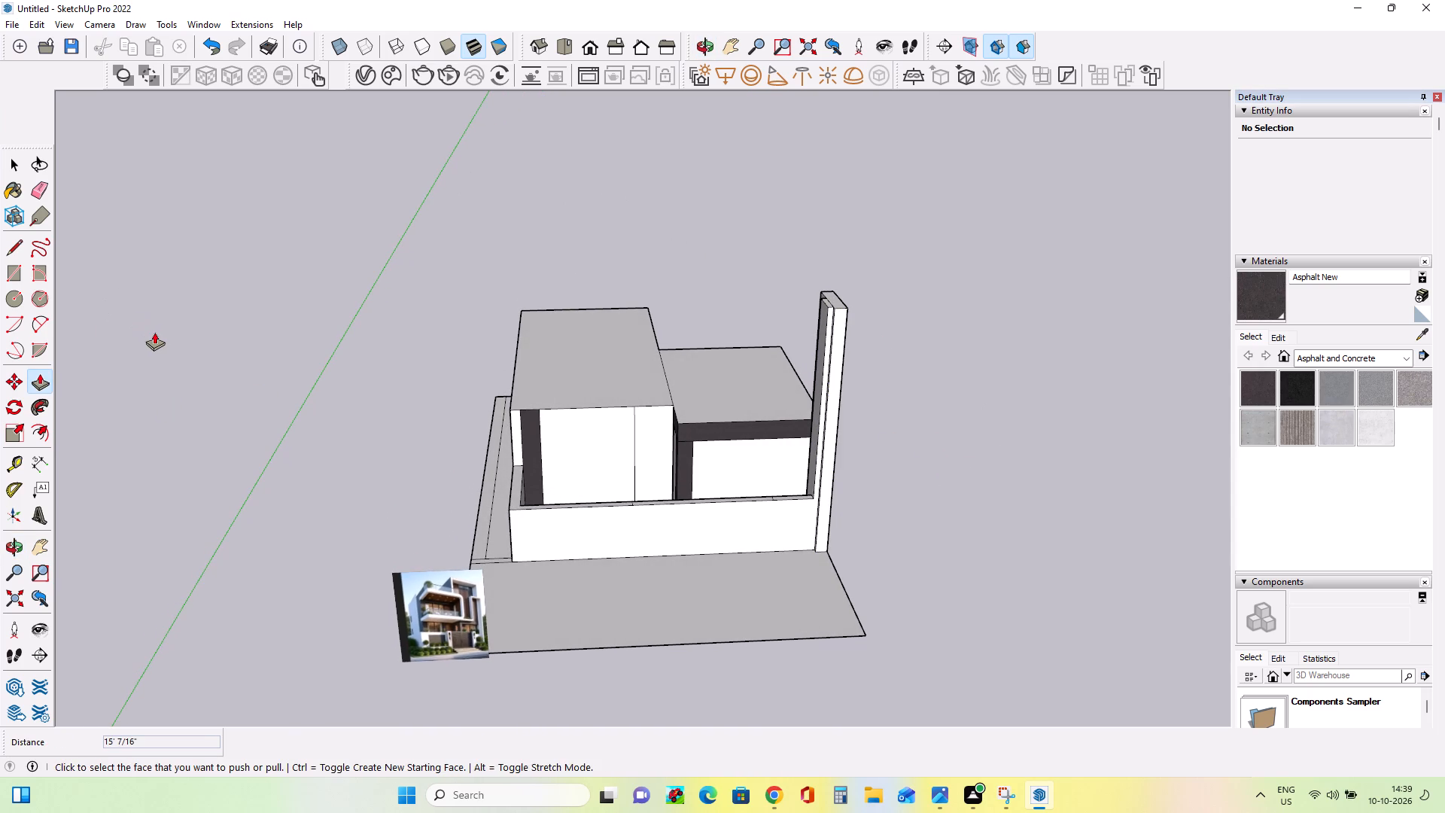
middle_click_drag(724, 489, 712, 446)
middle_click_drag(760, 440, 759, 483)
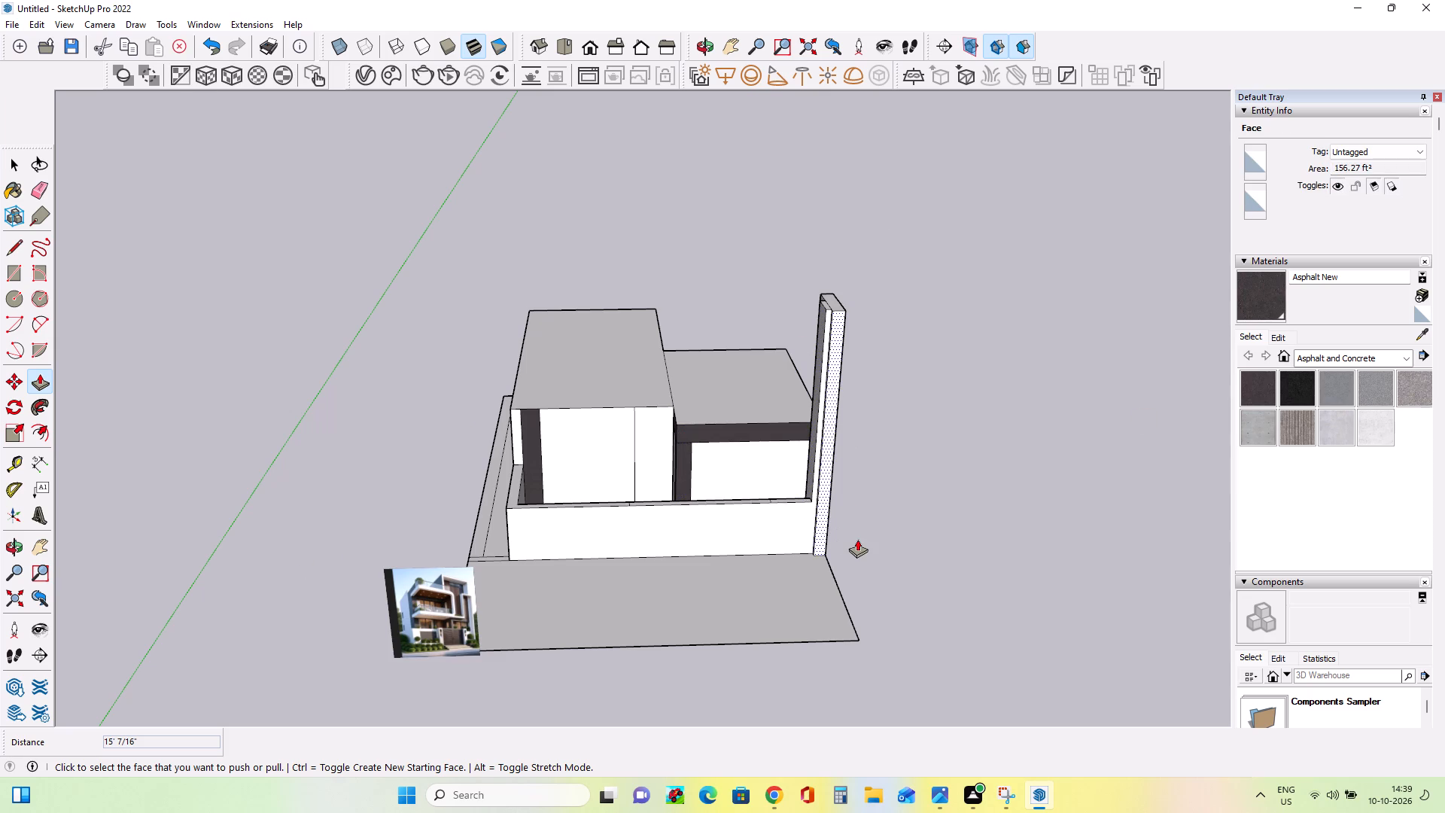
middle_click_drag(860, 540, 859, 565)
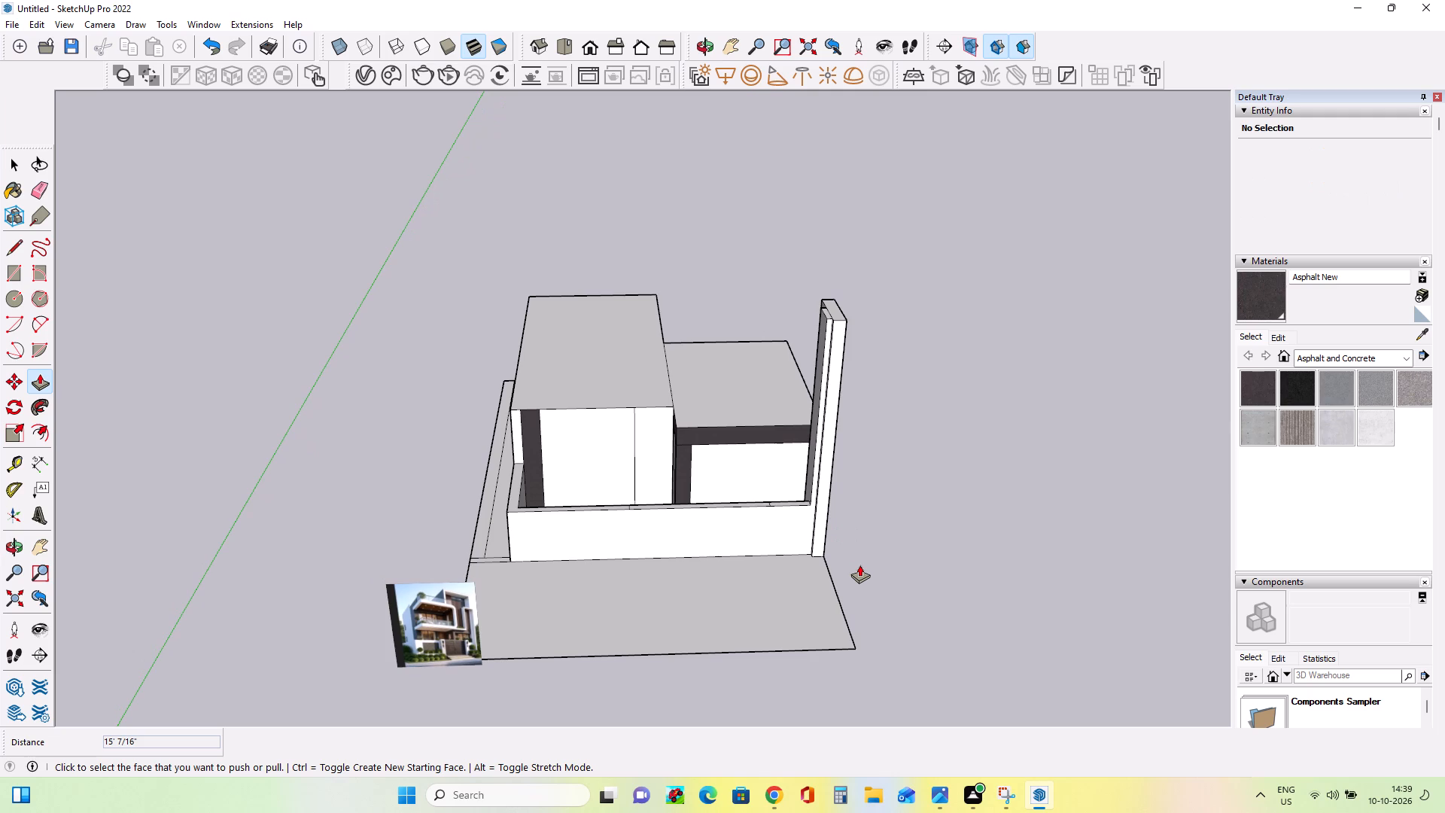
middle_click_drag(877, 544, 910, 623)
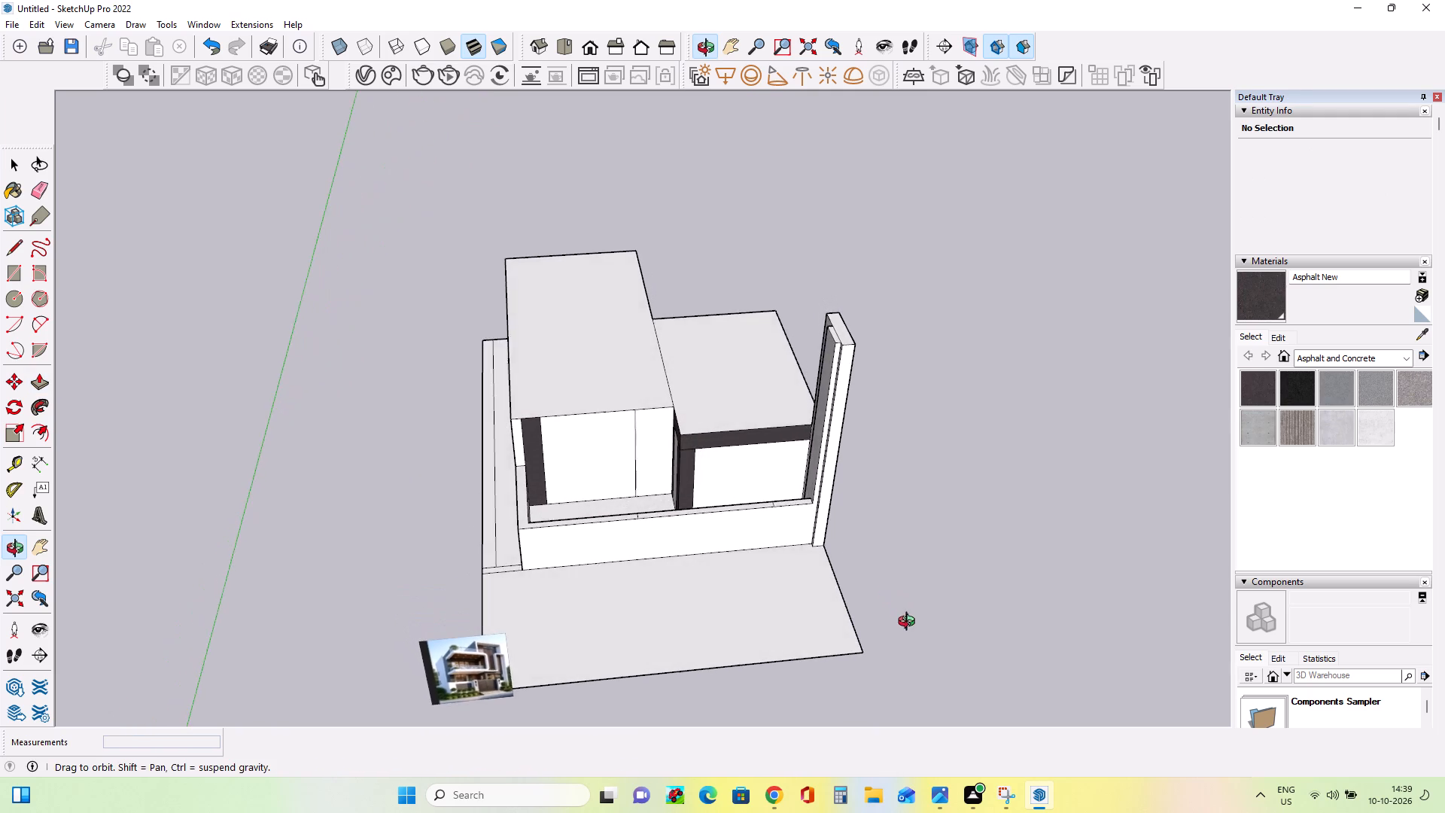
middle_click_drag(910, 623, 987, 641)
Draw a rectangle about 22' 4 5/8" by 15' 11 5/8" on the recessed block's roof, leaving a narrow strip along its front edge.
left_click(13, 273)
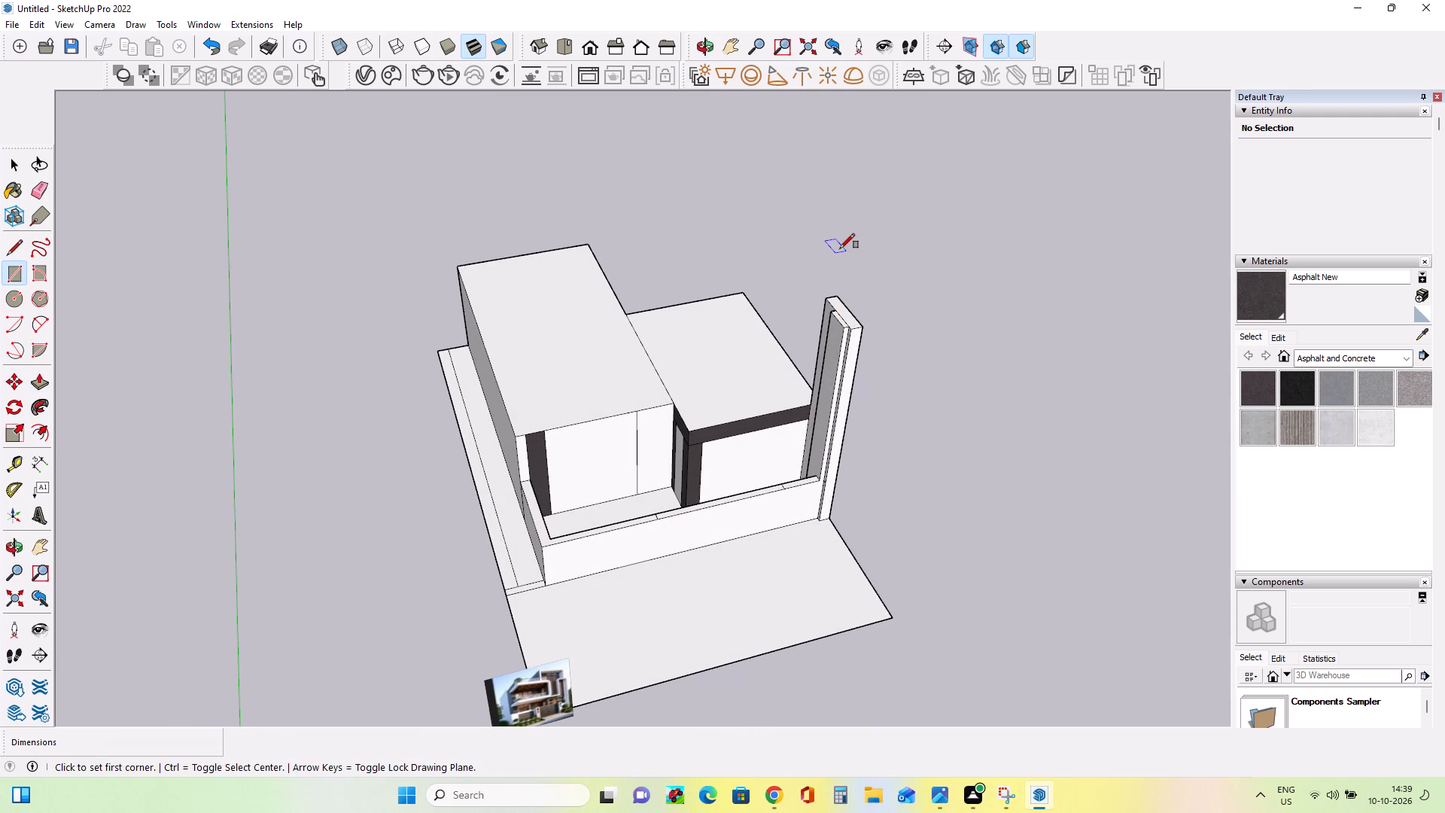
middle_click_drag(1011, 245, 640, 312)
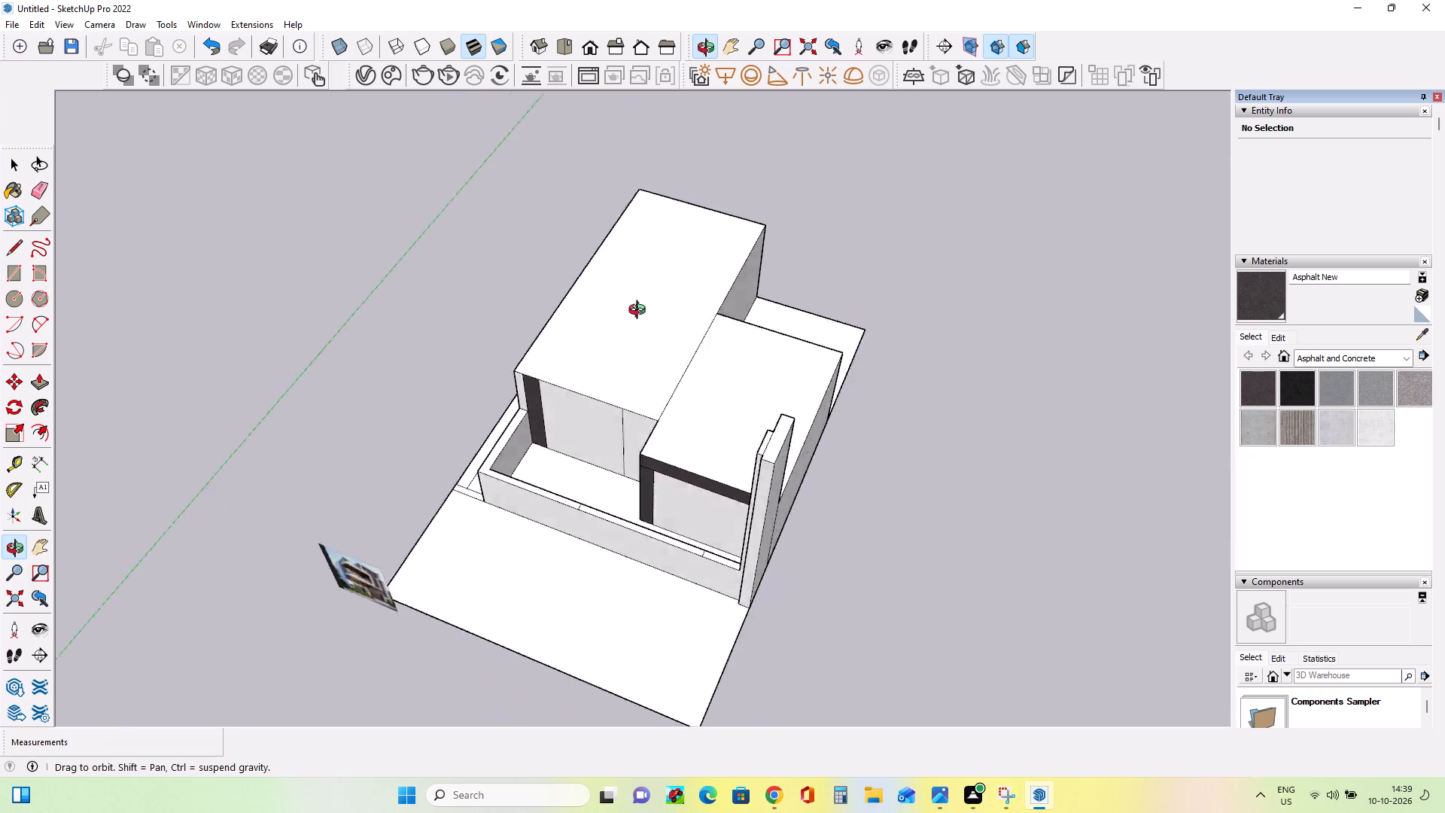
middle_click_drag(640, 312, 471, 278)
middle_click_drag(880, 455, 361, 537)
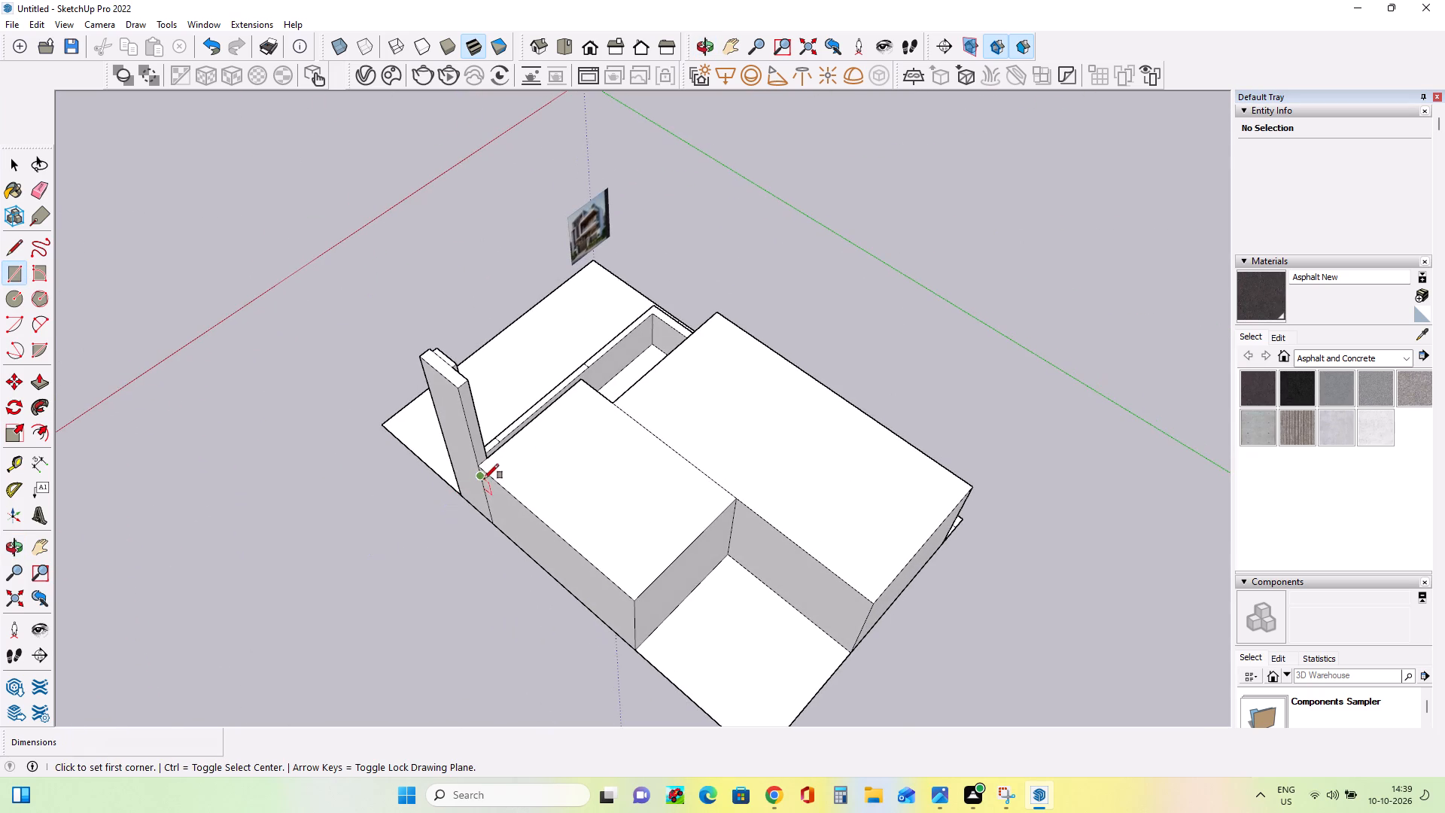
scroll(488, 477, "up", 3)
left_click(487, 467)
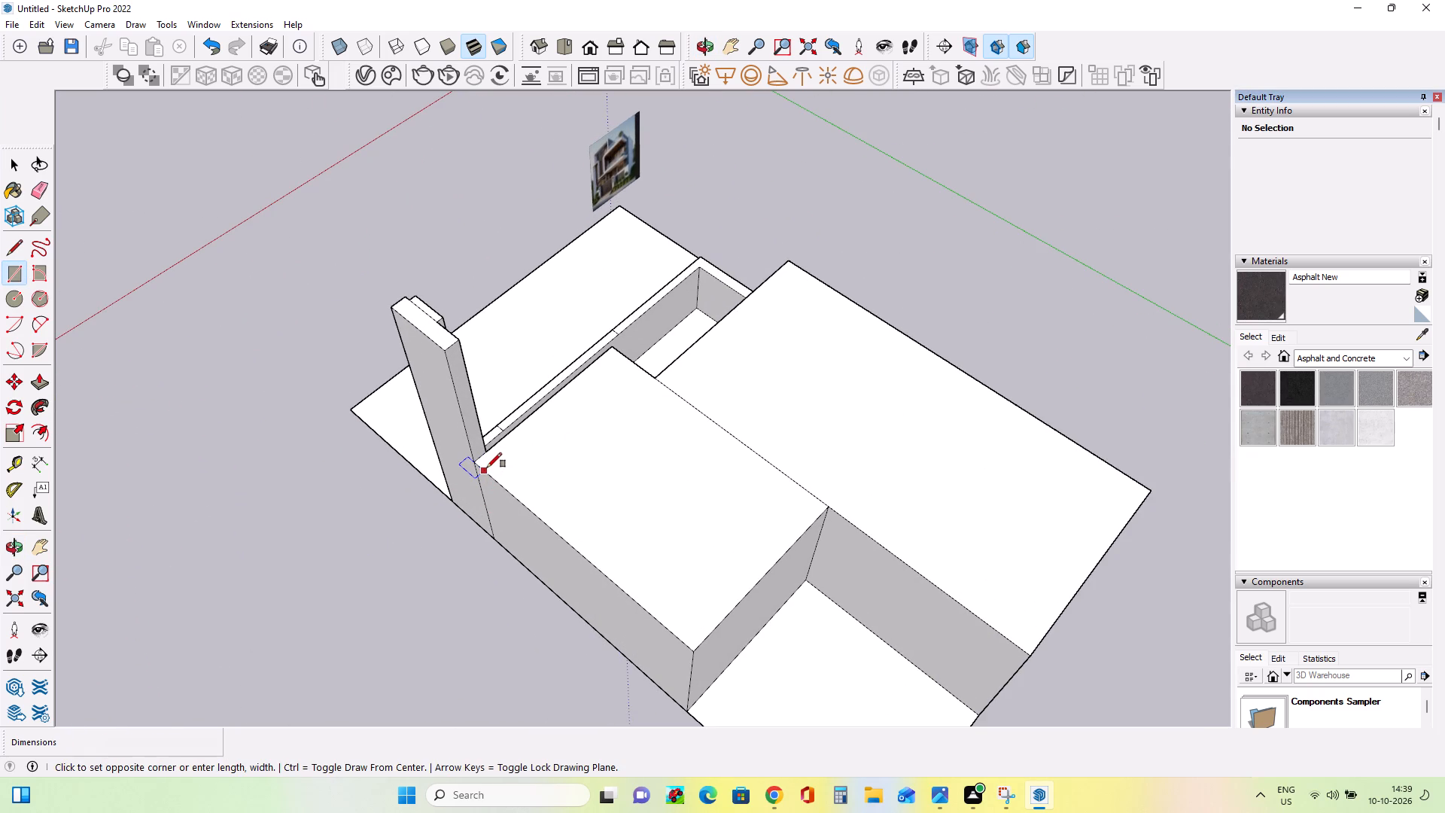
left_click(820, 507)
Push/Pull the rectangle on the recessed block's roof up about 19' 3 15/16" to form the upper storey.
middle_click_drag(519, 529, 719, 529)
scroll(719, 529, "up", 1)
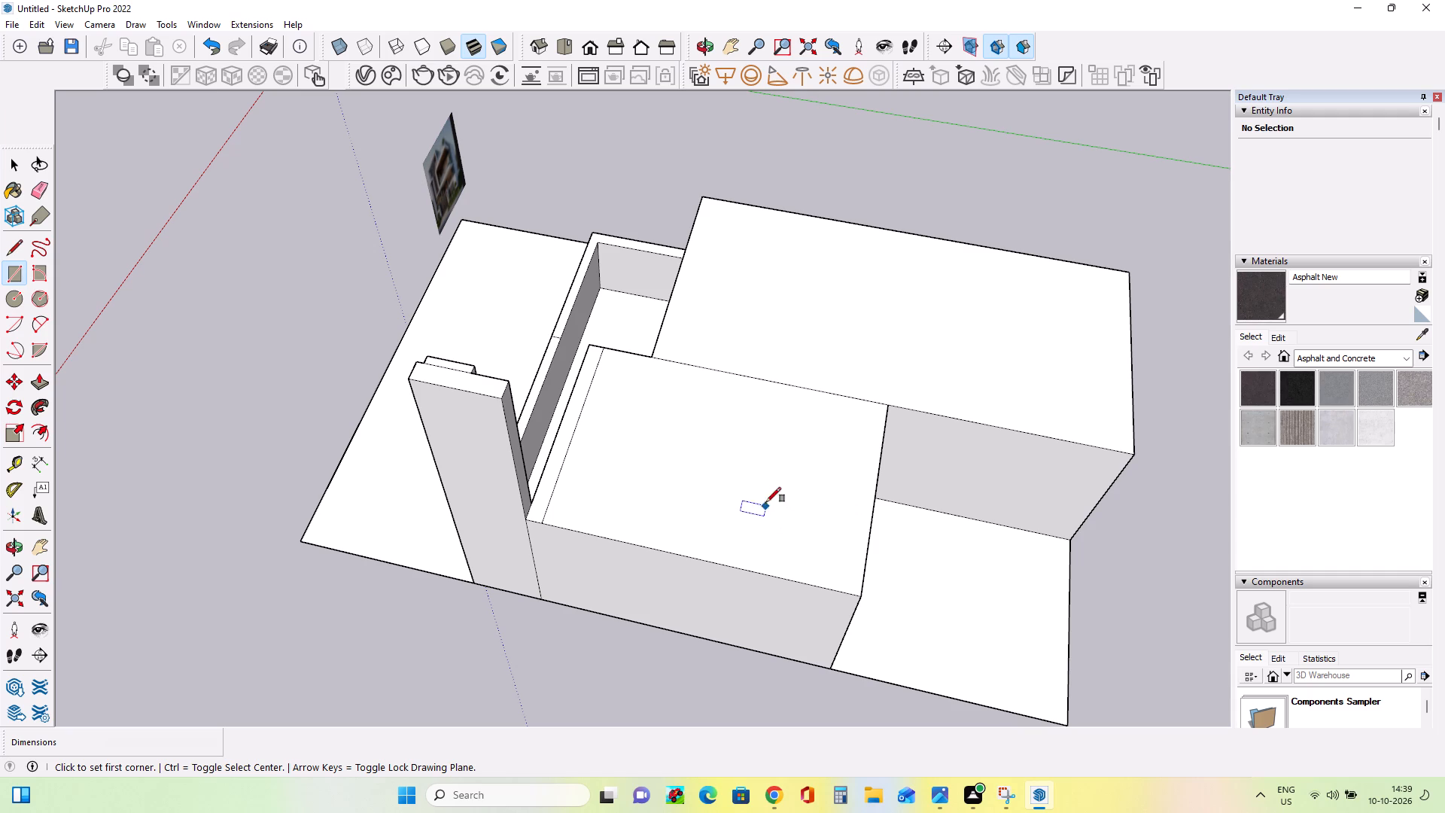
middle_click_drag(872, 477, 1262, 367)
middle_click_drag(651, 504, 951, 472)
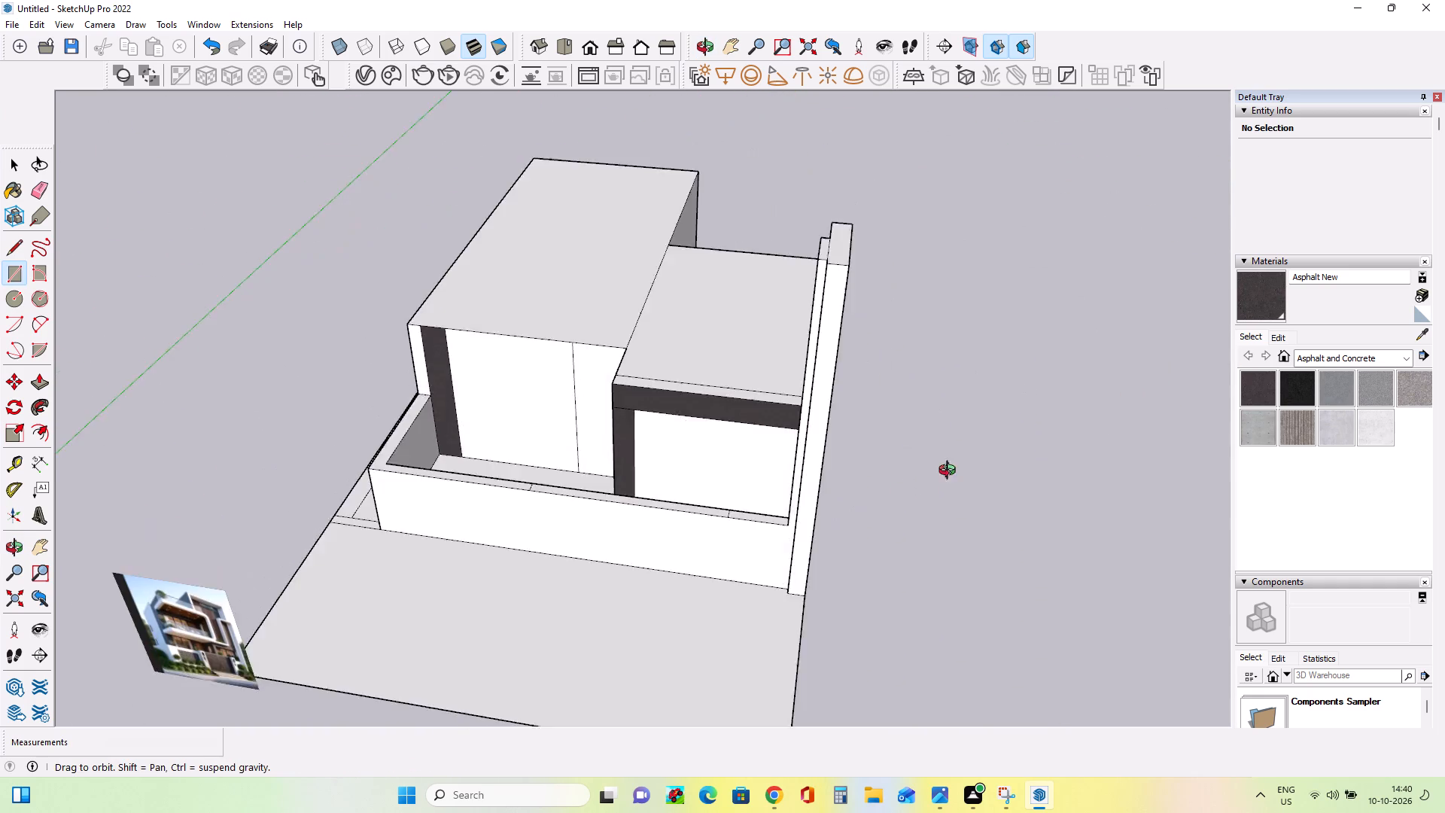
middle_click_drag(951, 472, 987, 406)
middle_click_drag(745, 436, 783, 443)
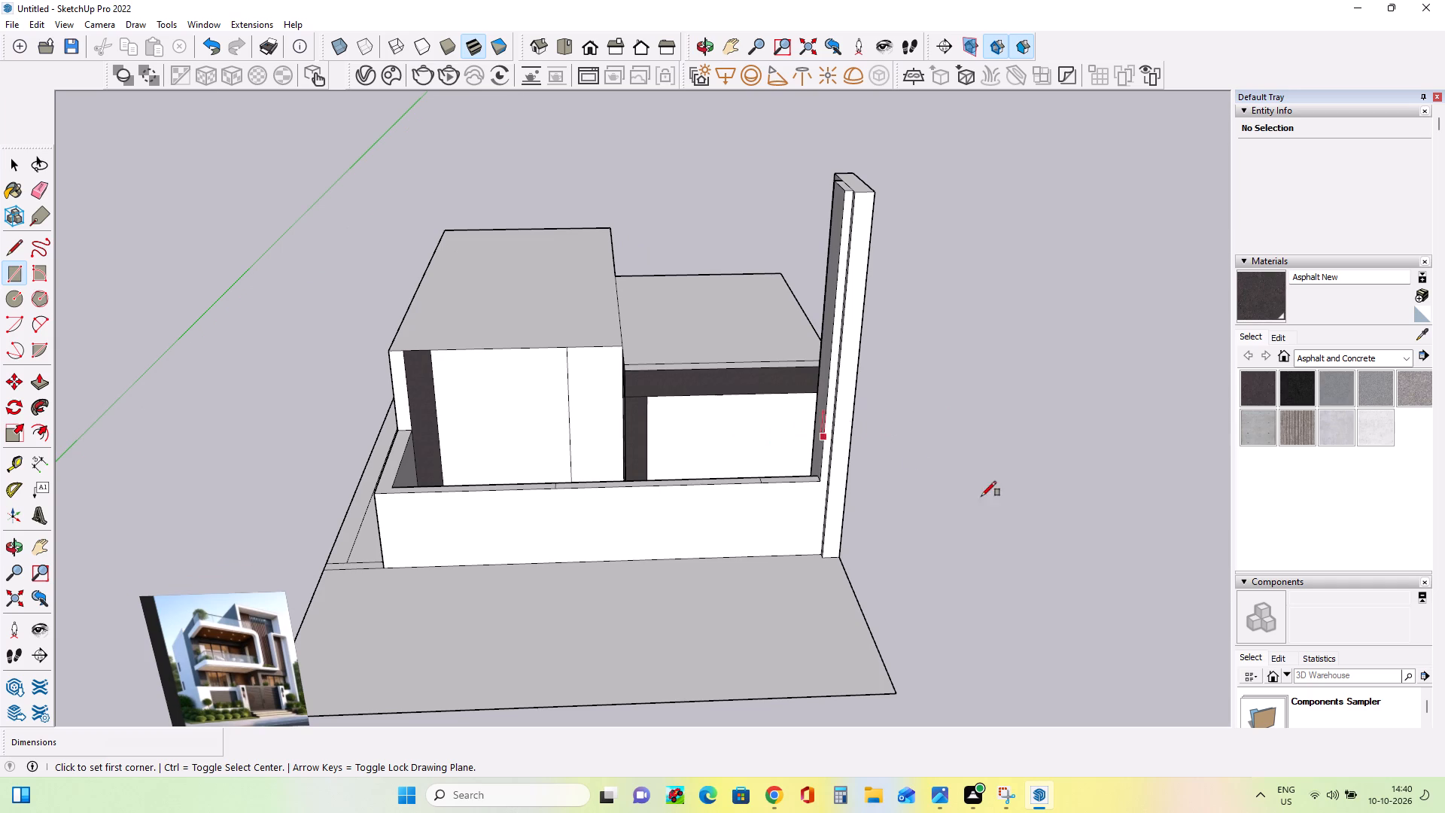
middle_click_drag(766, 395, 757, 357)
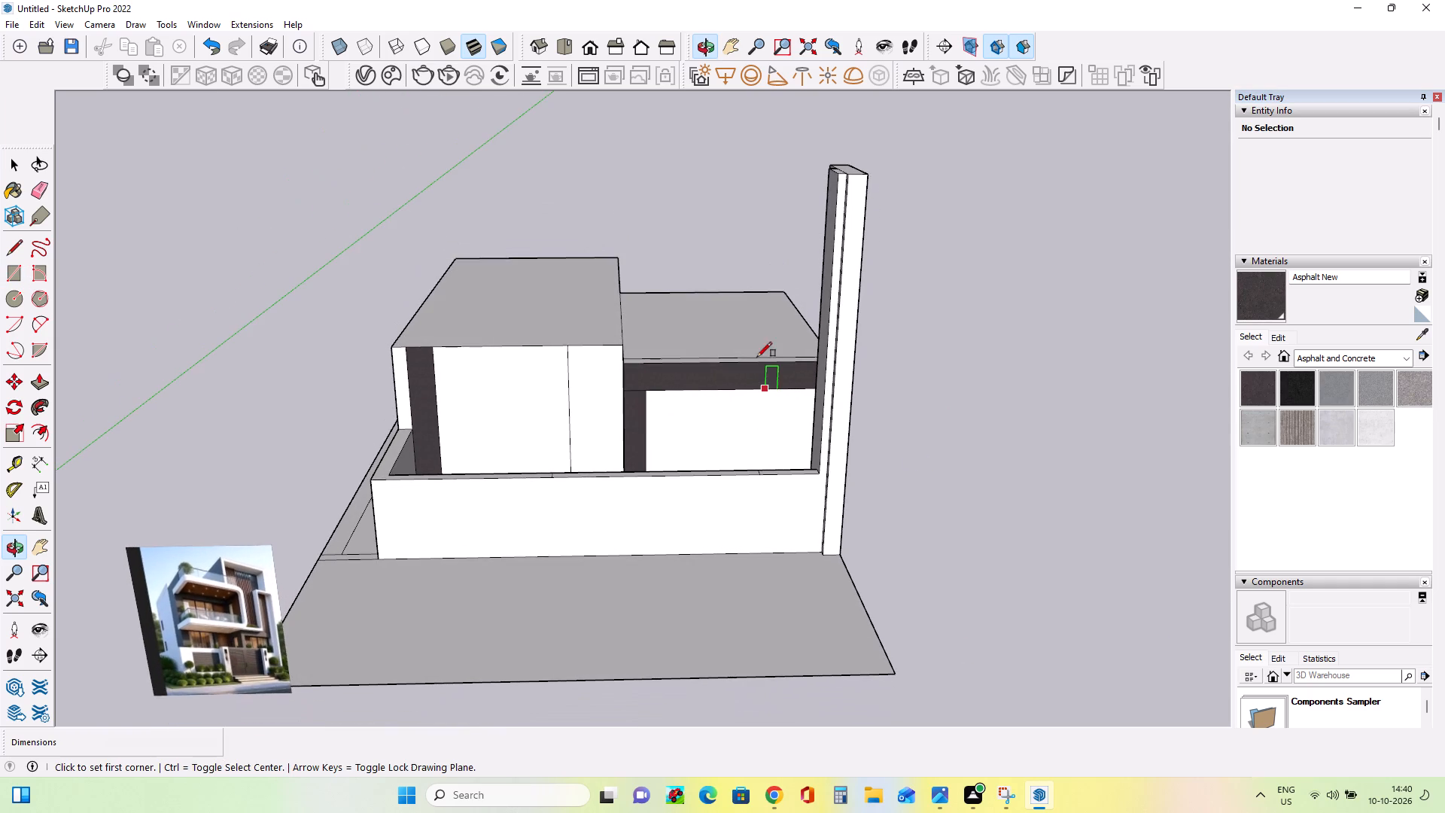
middle_click_drag(803, 400, 795, 435)
scroll(796, 436, "down", 3)
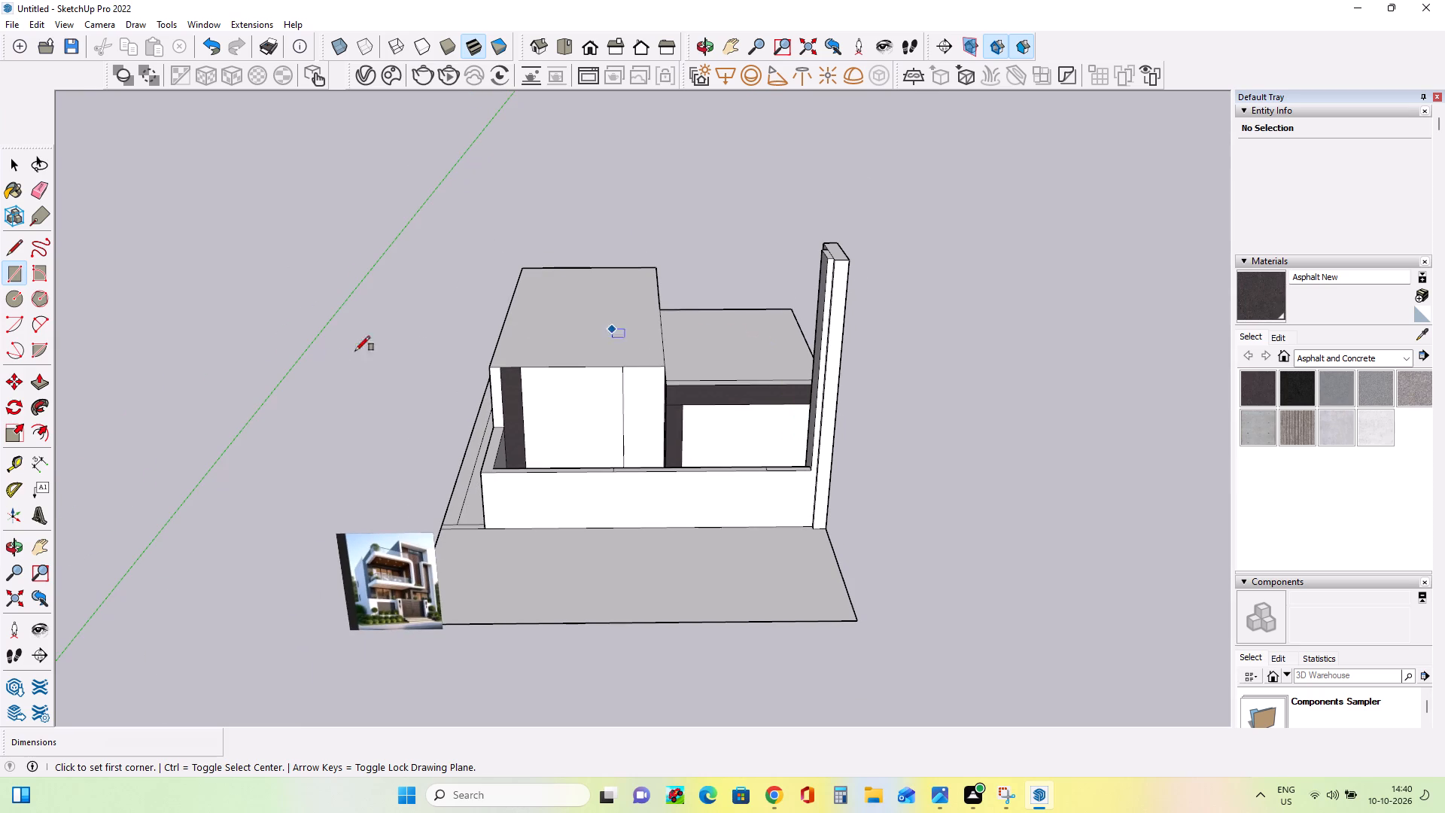
left_click(34, 385)
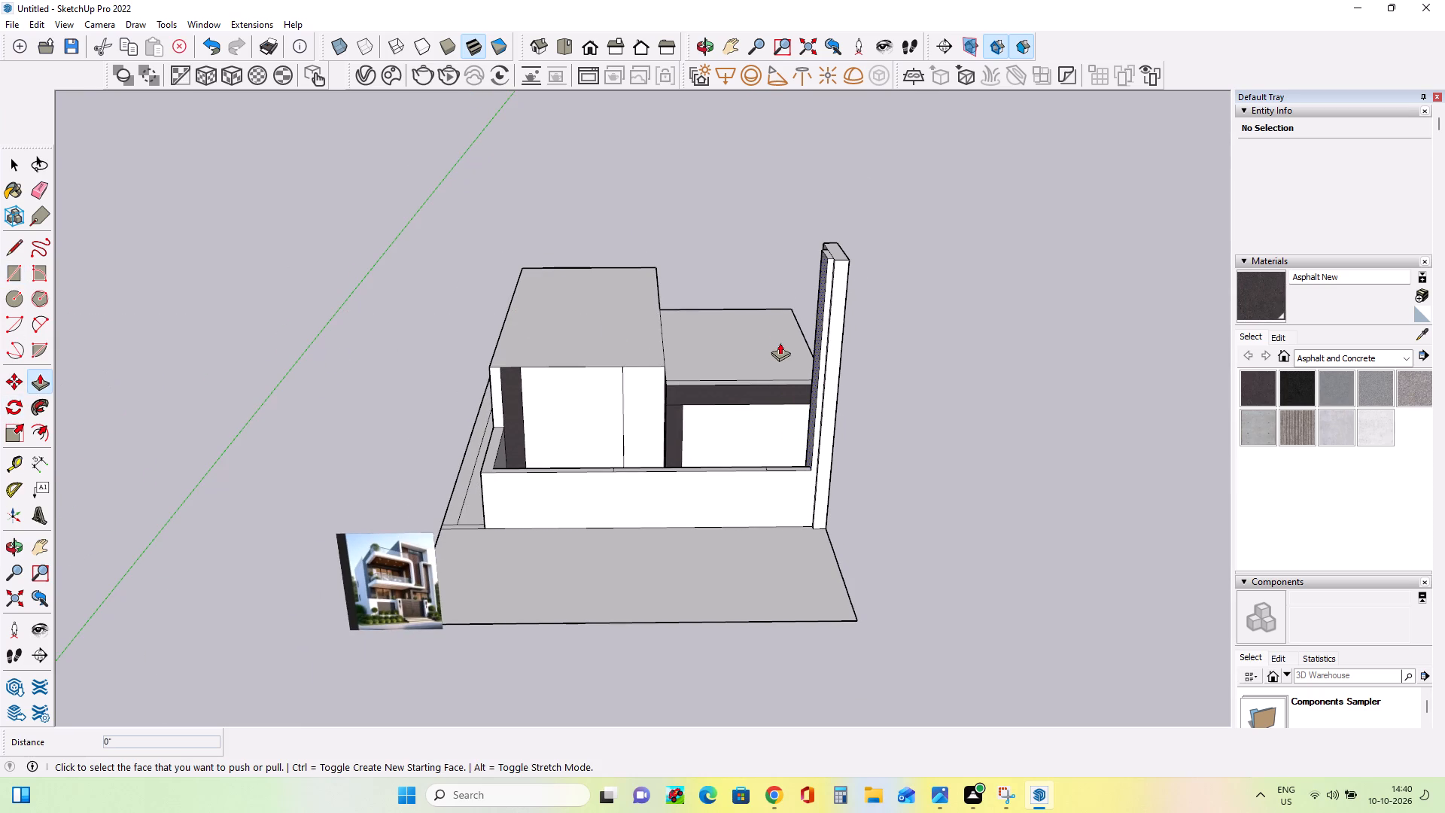
left_click(780, 339)
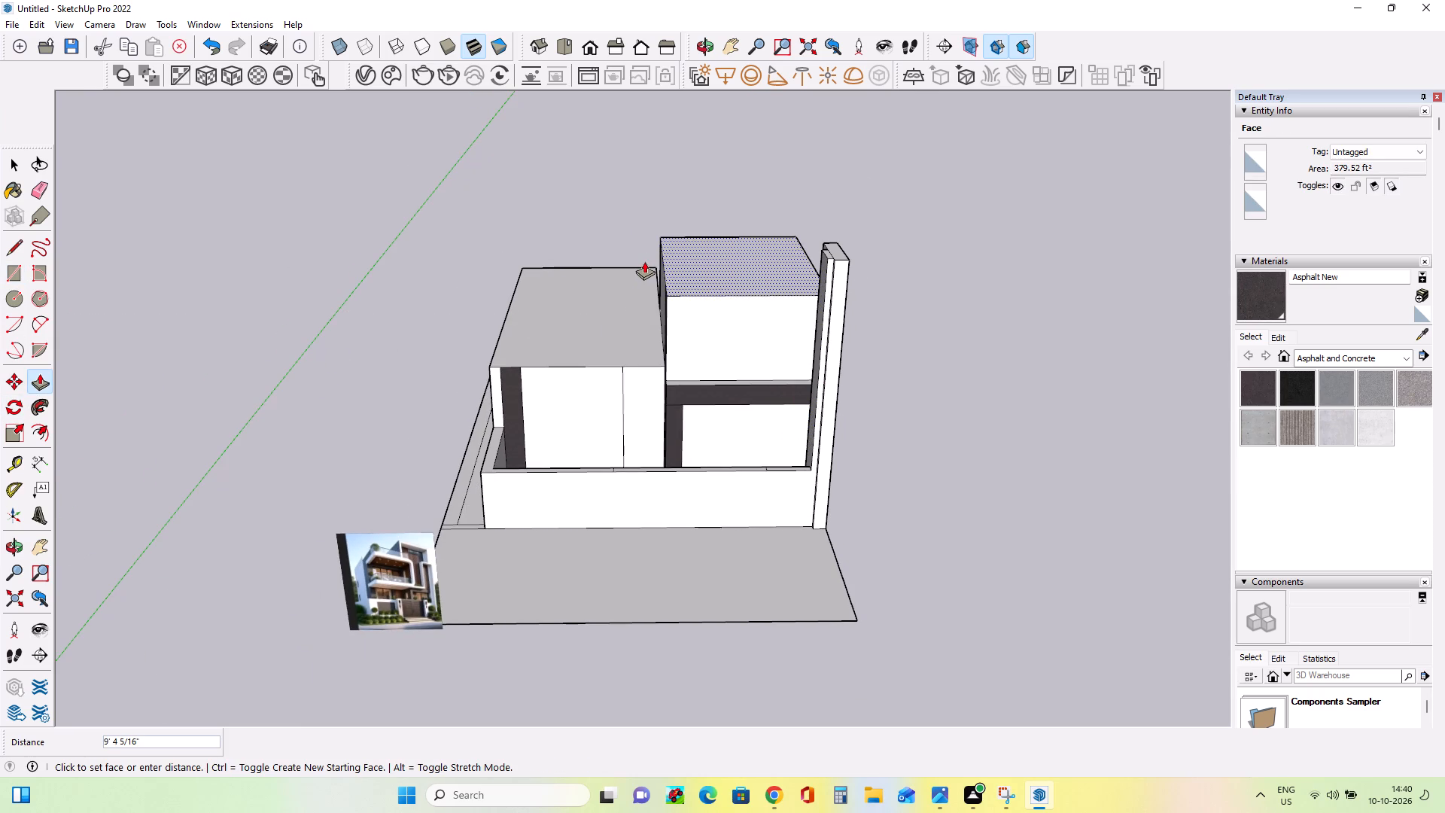
key("Escape")
middle_click_drag(834, 386, 658, 358)
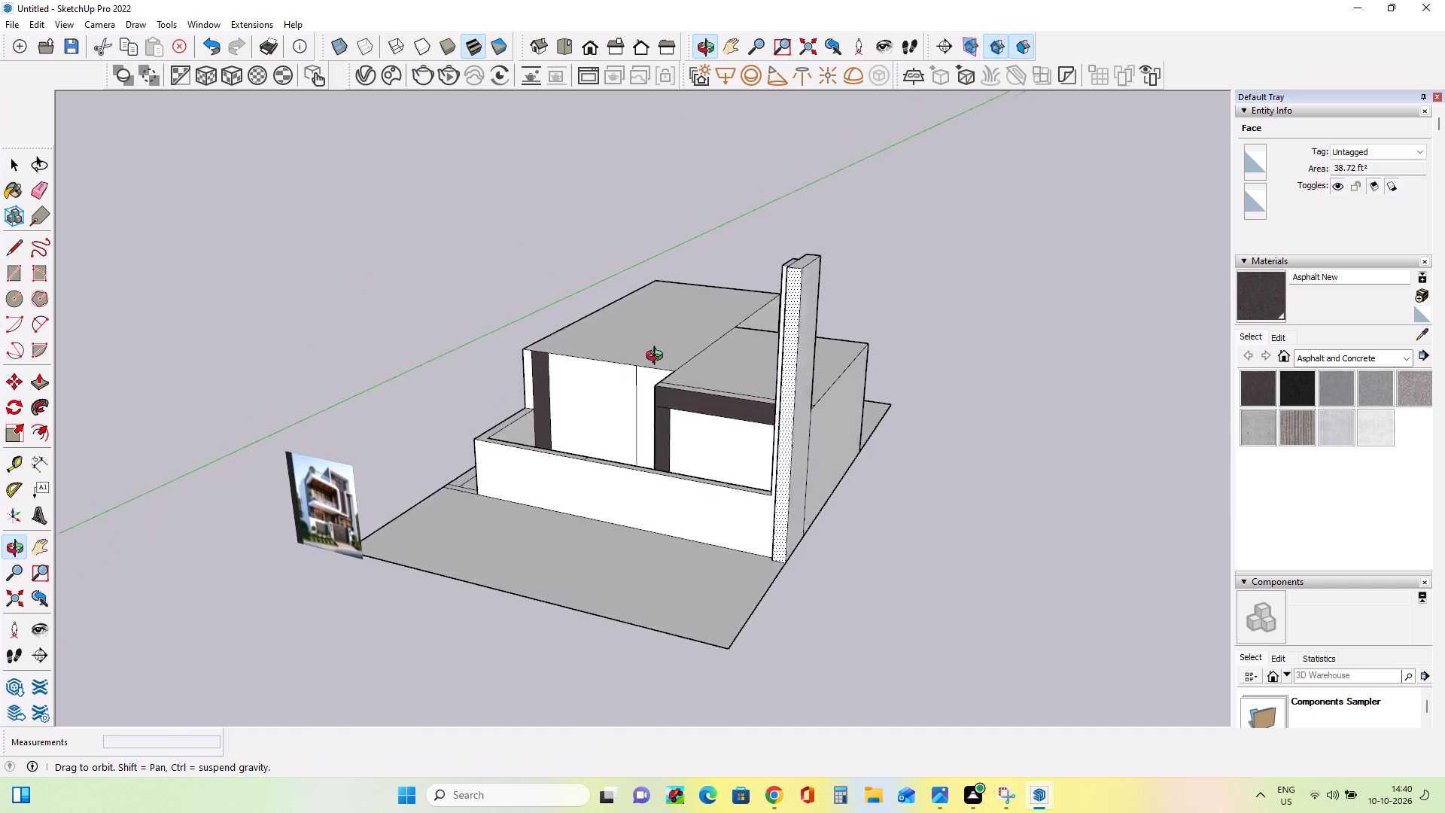
middle_click_drag(658, 358, 671, 358)
left_click(746, 361)
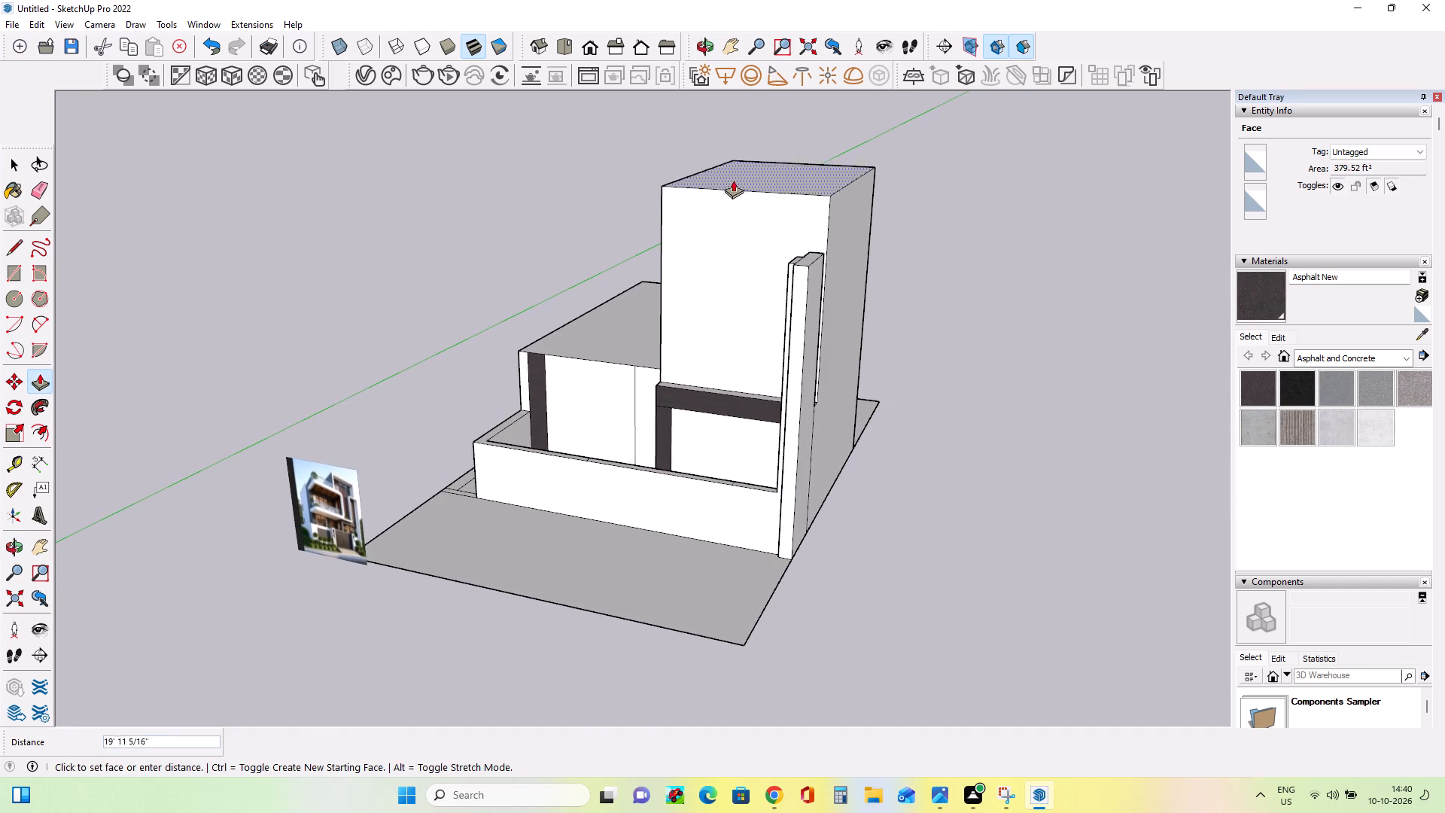
left_click(735, 184)
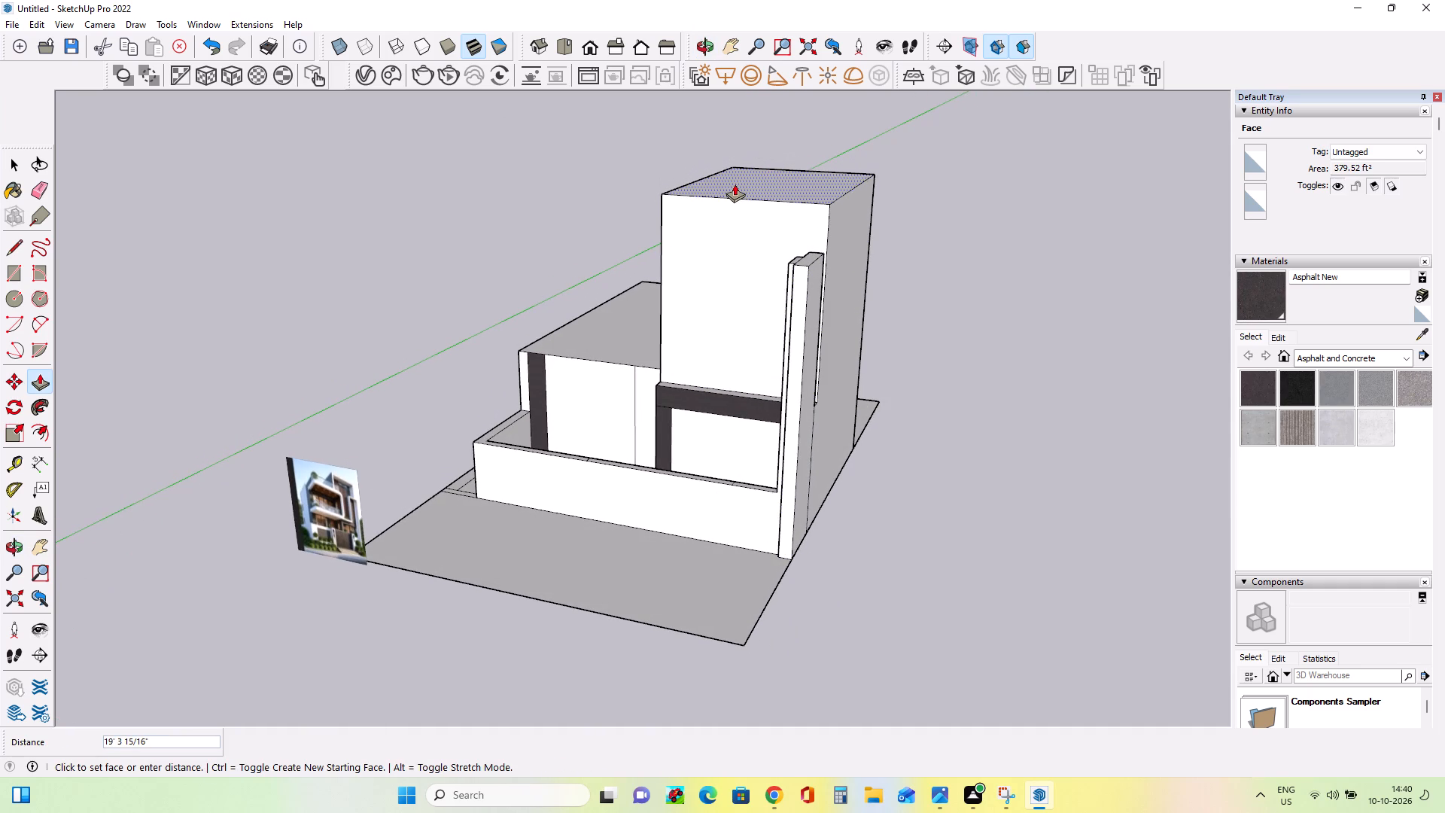
Draw an edge about 3' 11 7/8" long across the asphalt side strip, level with the top of the horizontal asphalt band.
middle_click_drag(729, 333, 841, 343)
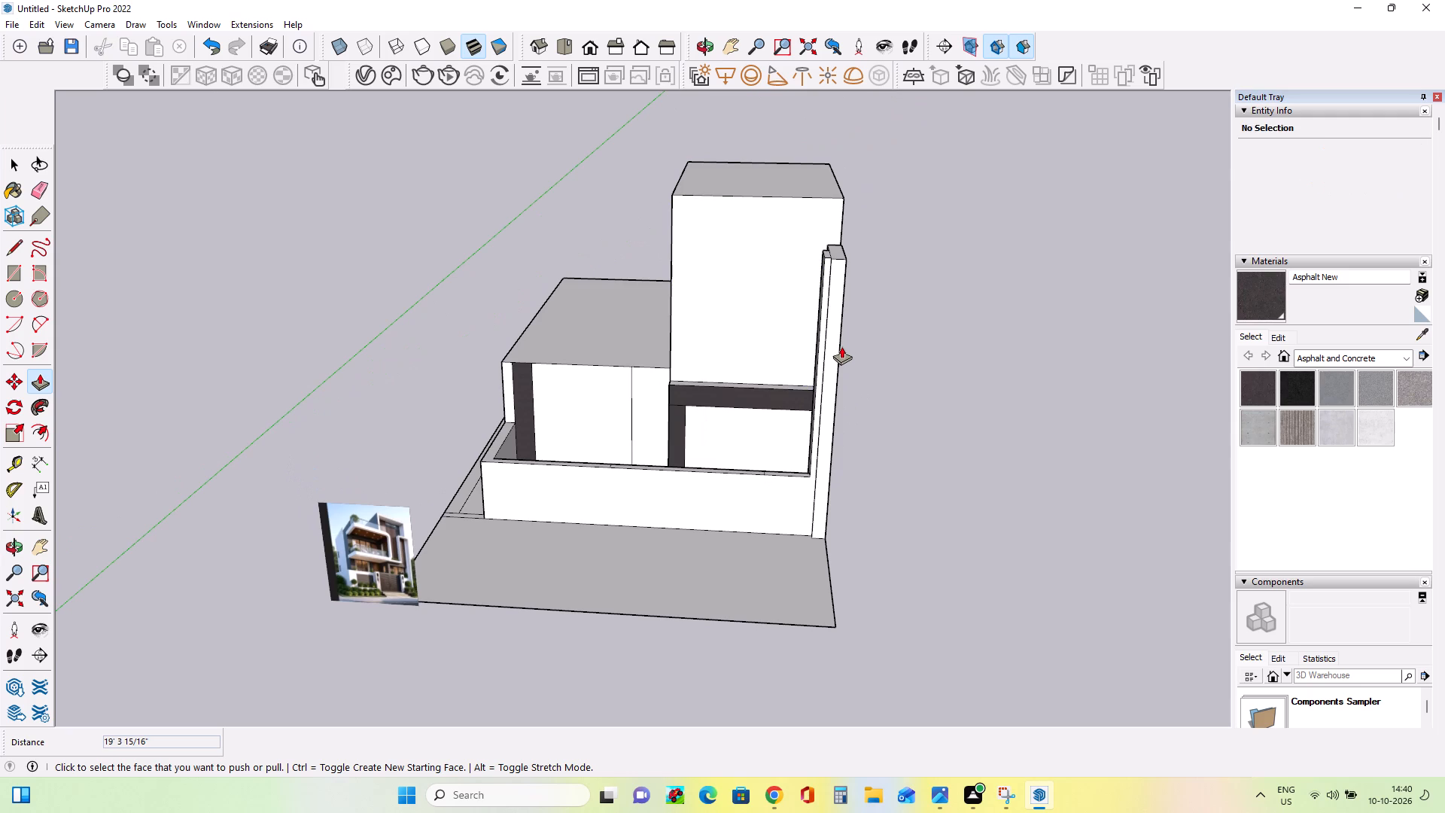
middle_click_drag(865, 324, 859, 304)
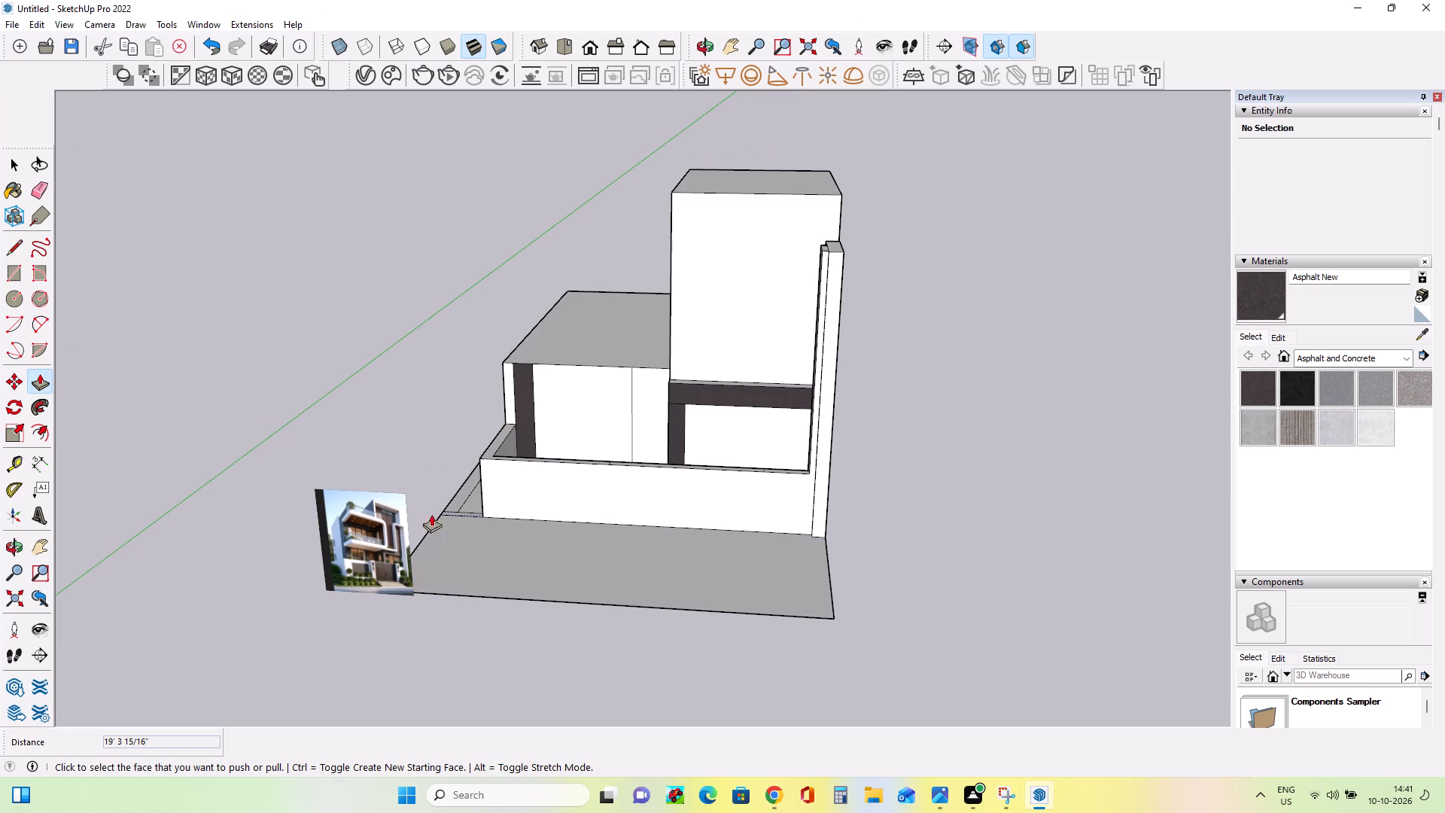
middle_click_drag(629, 377, 747, 466)
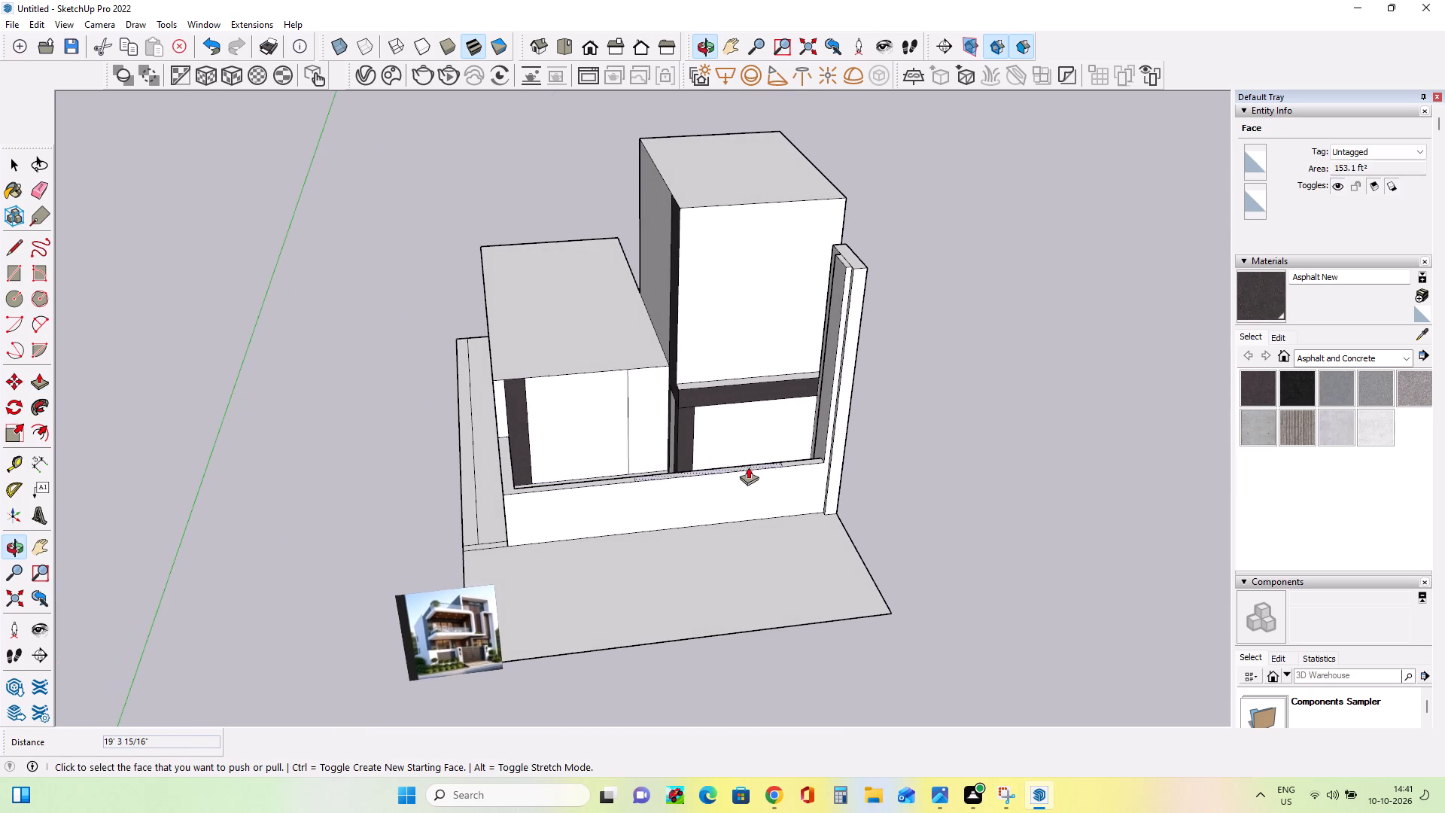
middle_click_drag(604, 370, 855, 358)
middle_click_drag(561, 398, 628, 412)
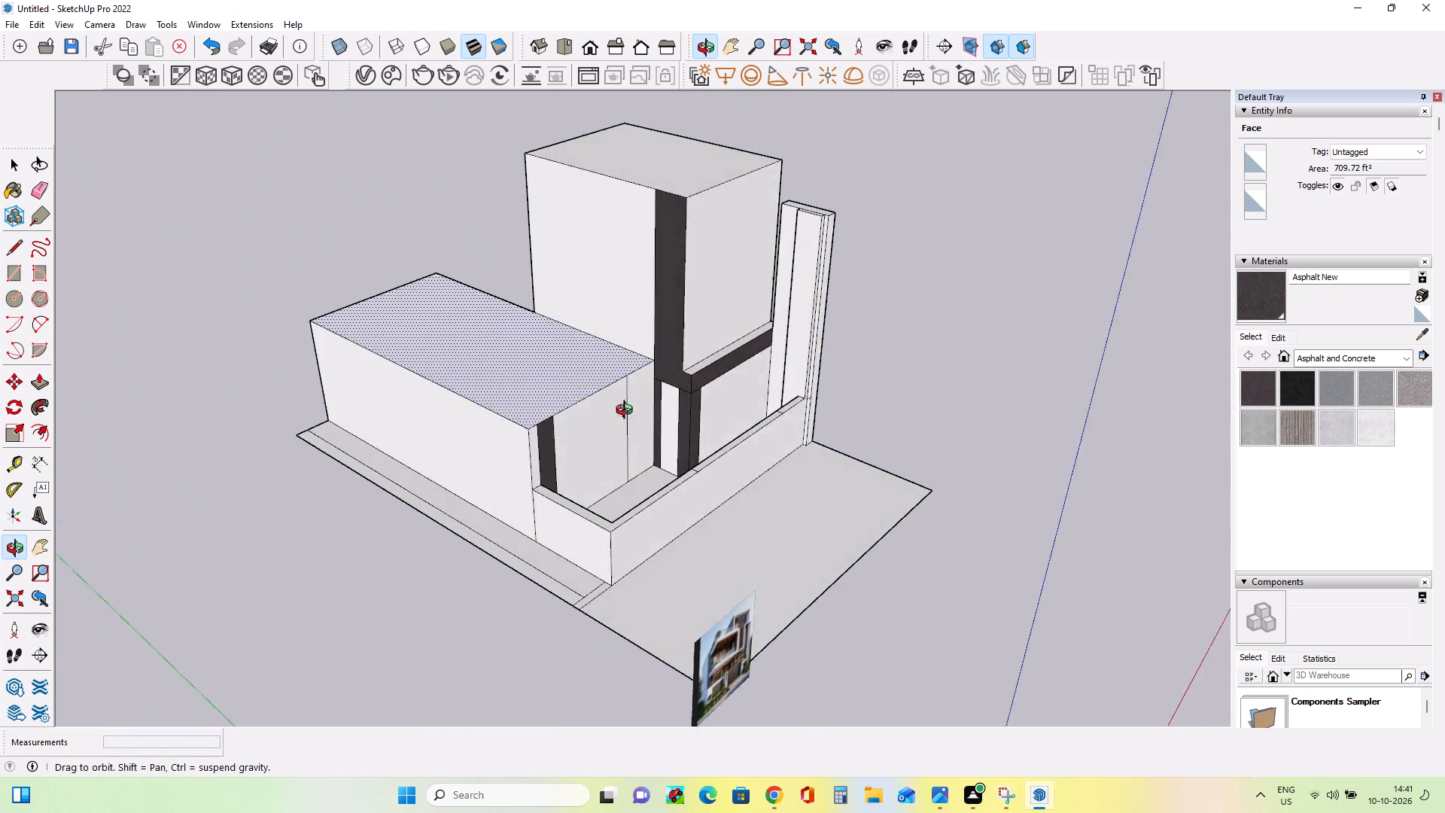
middle_click_drag(628, 412, 670, 417)
scroll(680, 382, "up", 7)
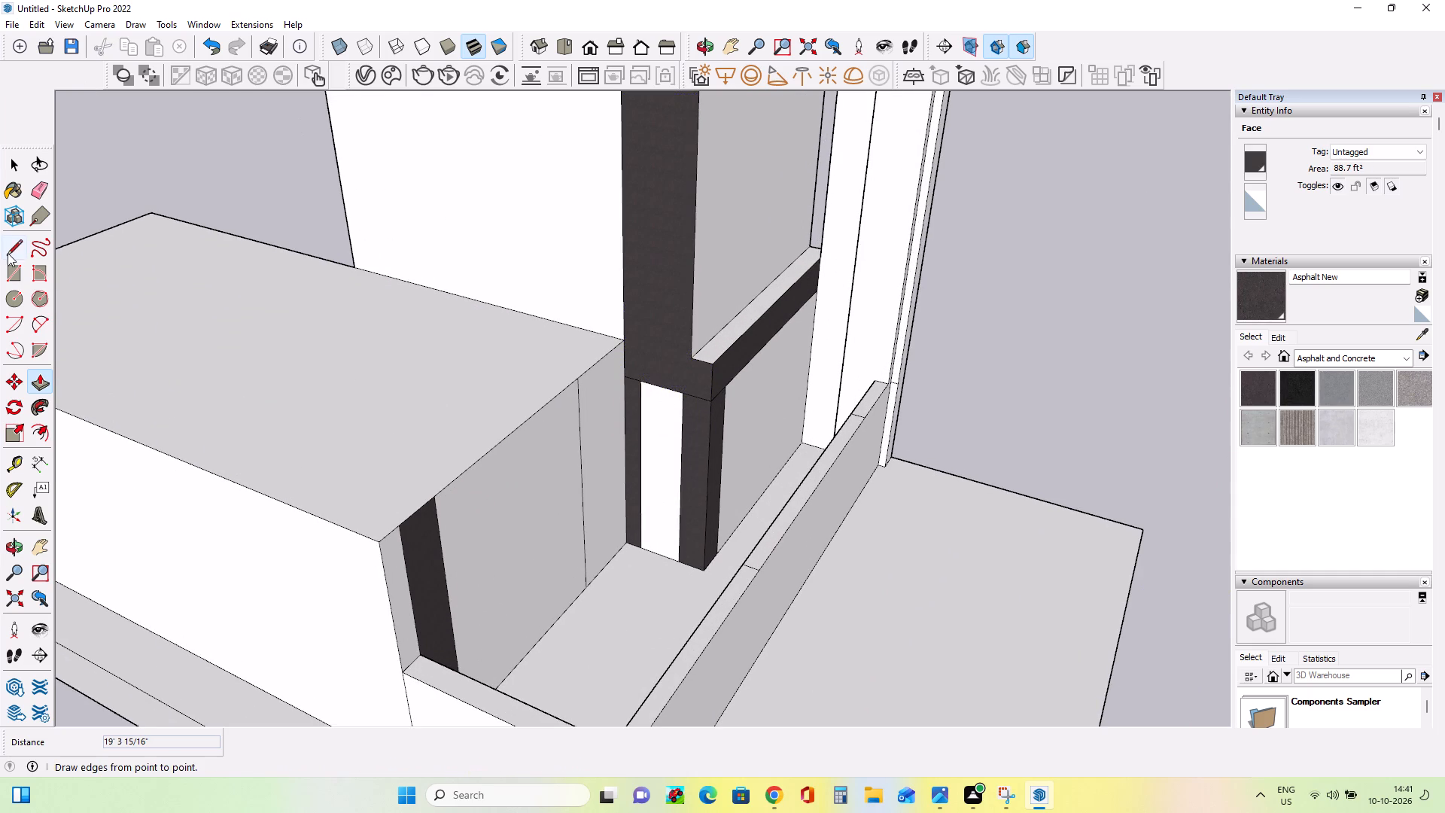
left_click(14, 240)
left_click(691, 360)
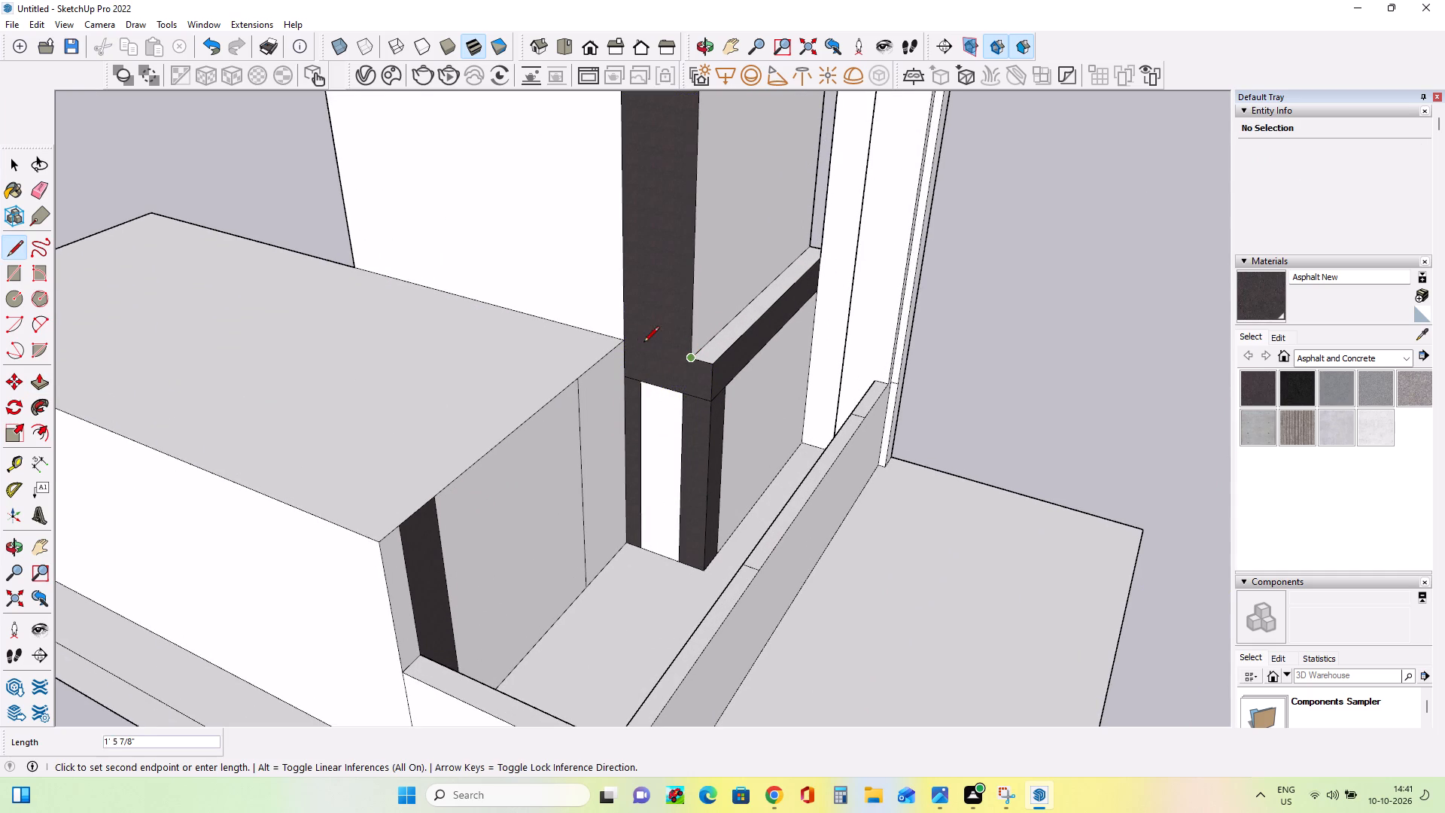
left_click(626, 340)
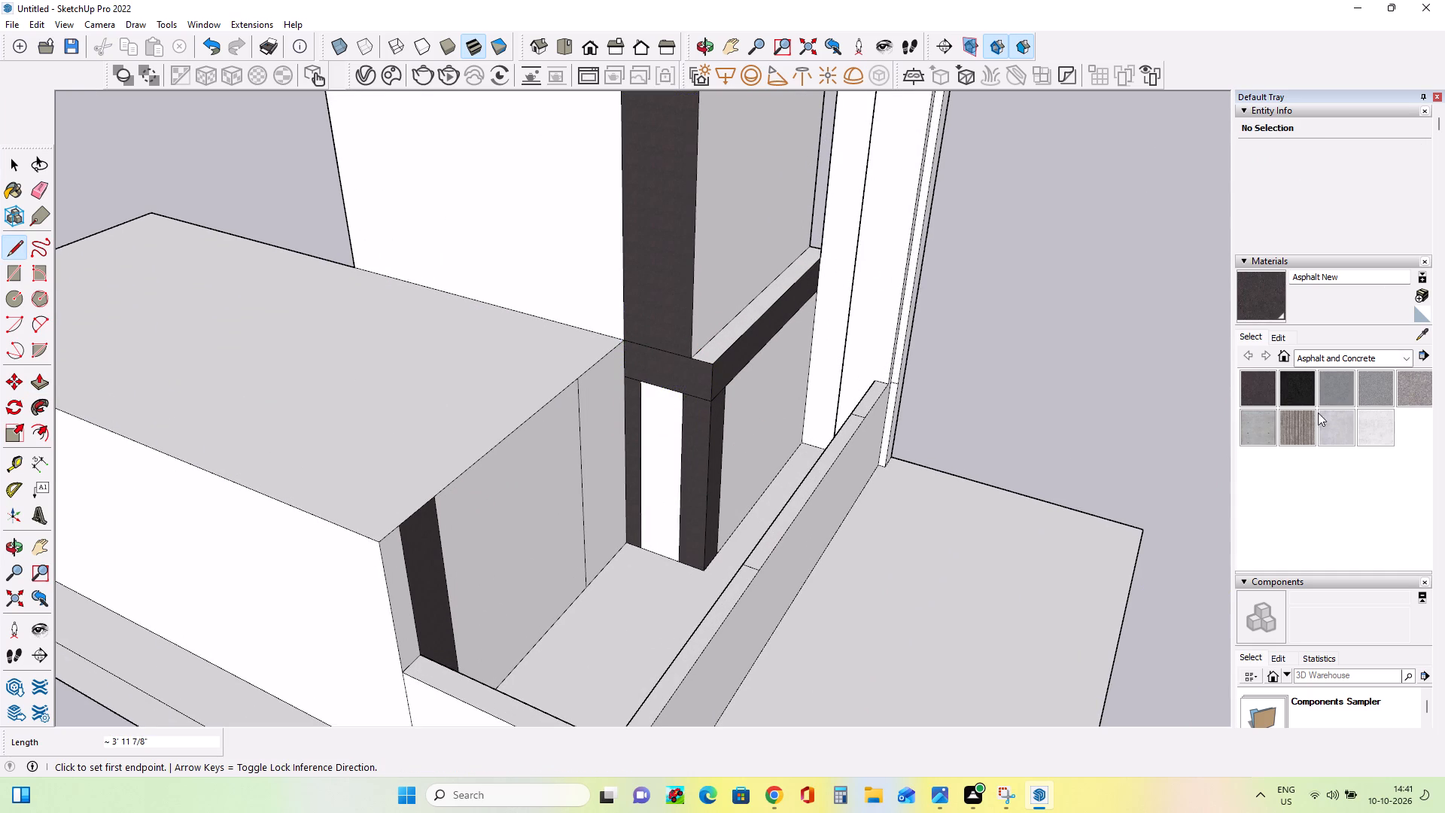
Paint the side strip above the new edge with 0129_WhiteSmoke from the Colors-Named collection.
left_click(1325, 359)
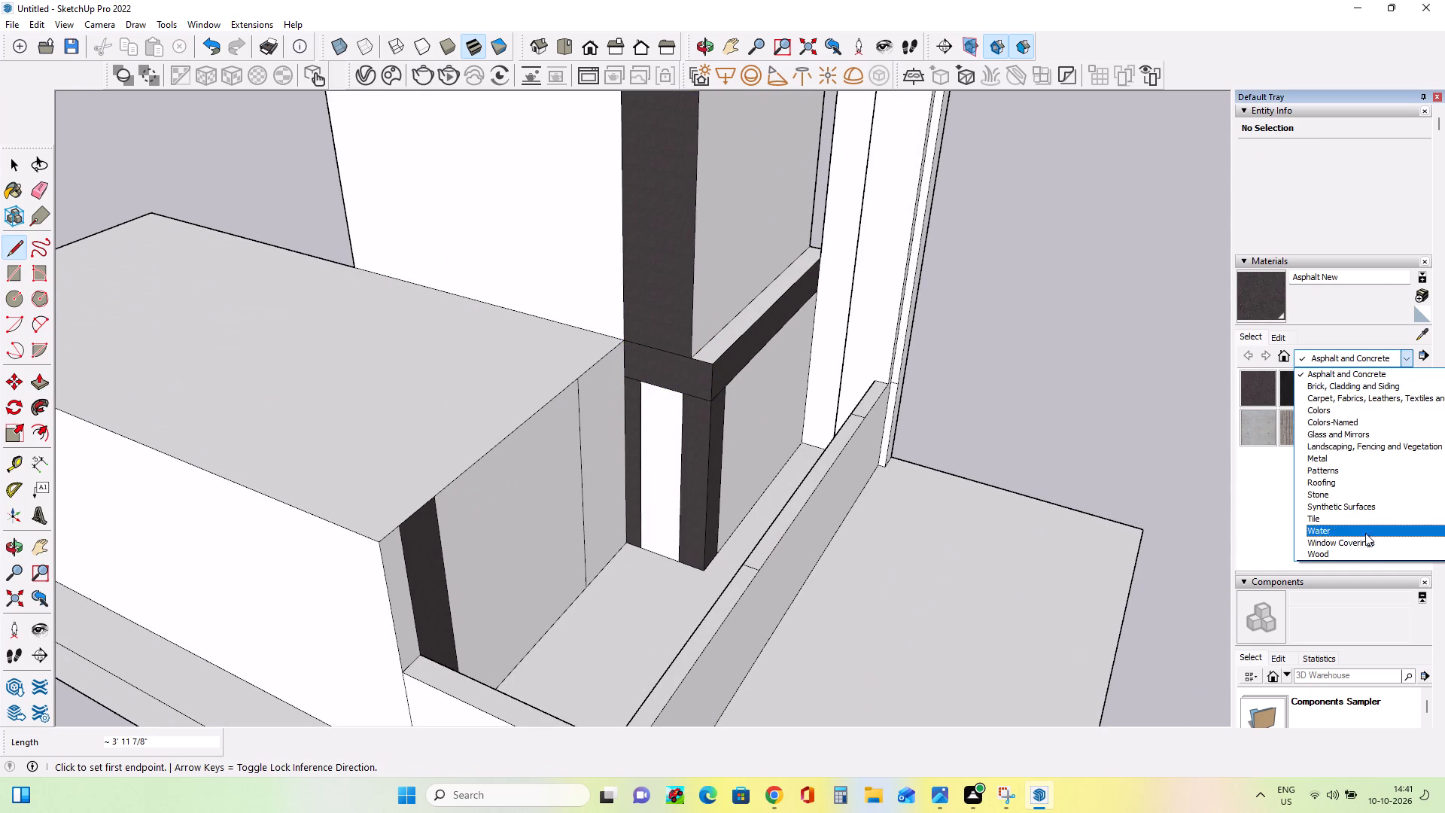
left_click(1359, 520)
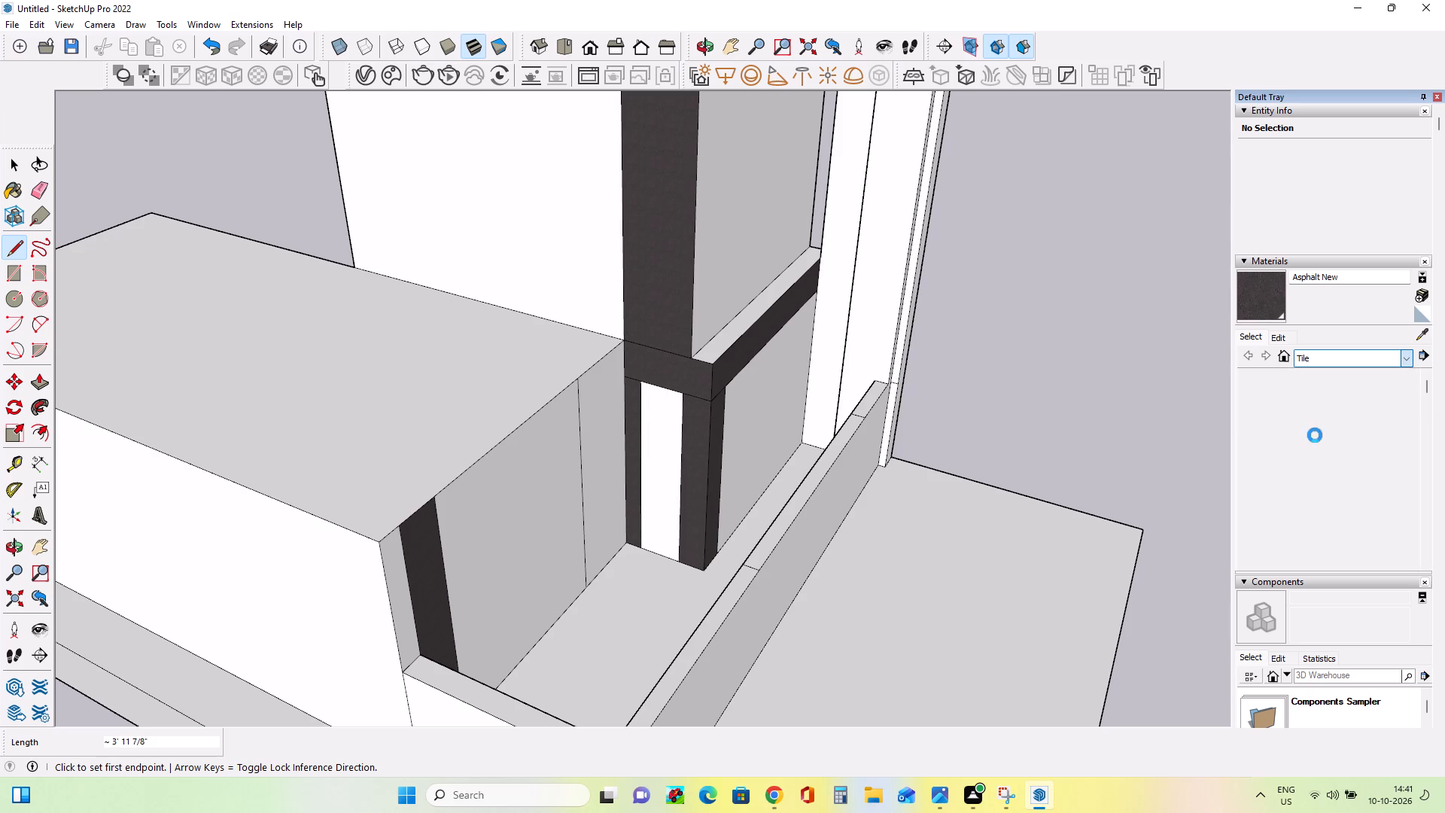
left_click(1314, 363)
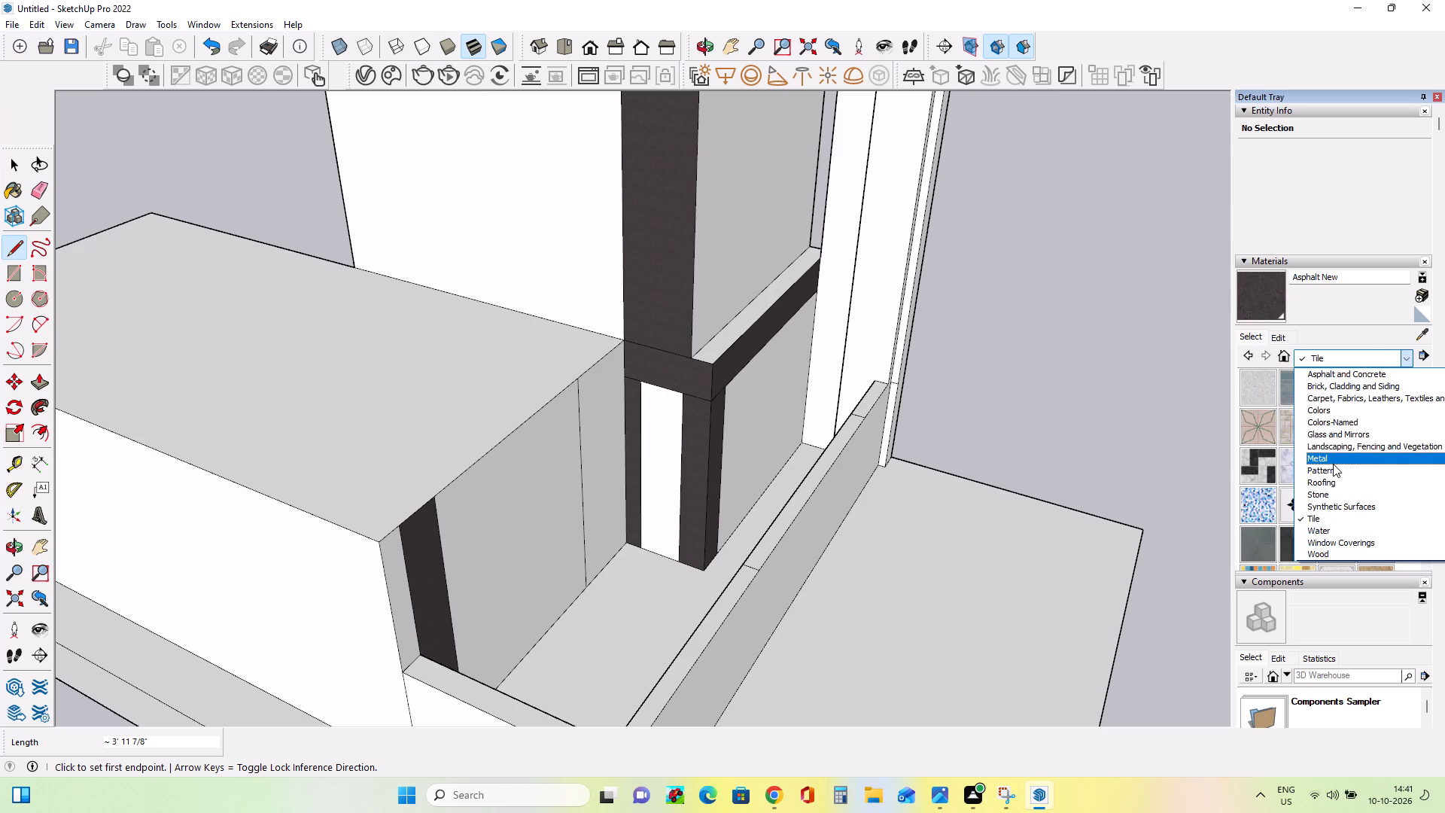
left_click(1319, 427)
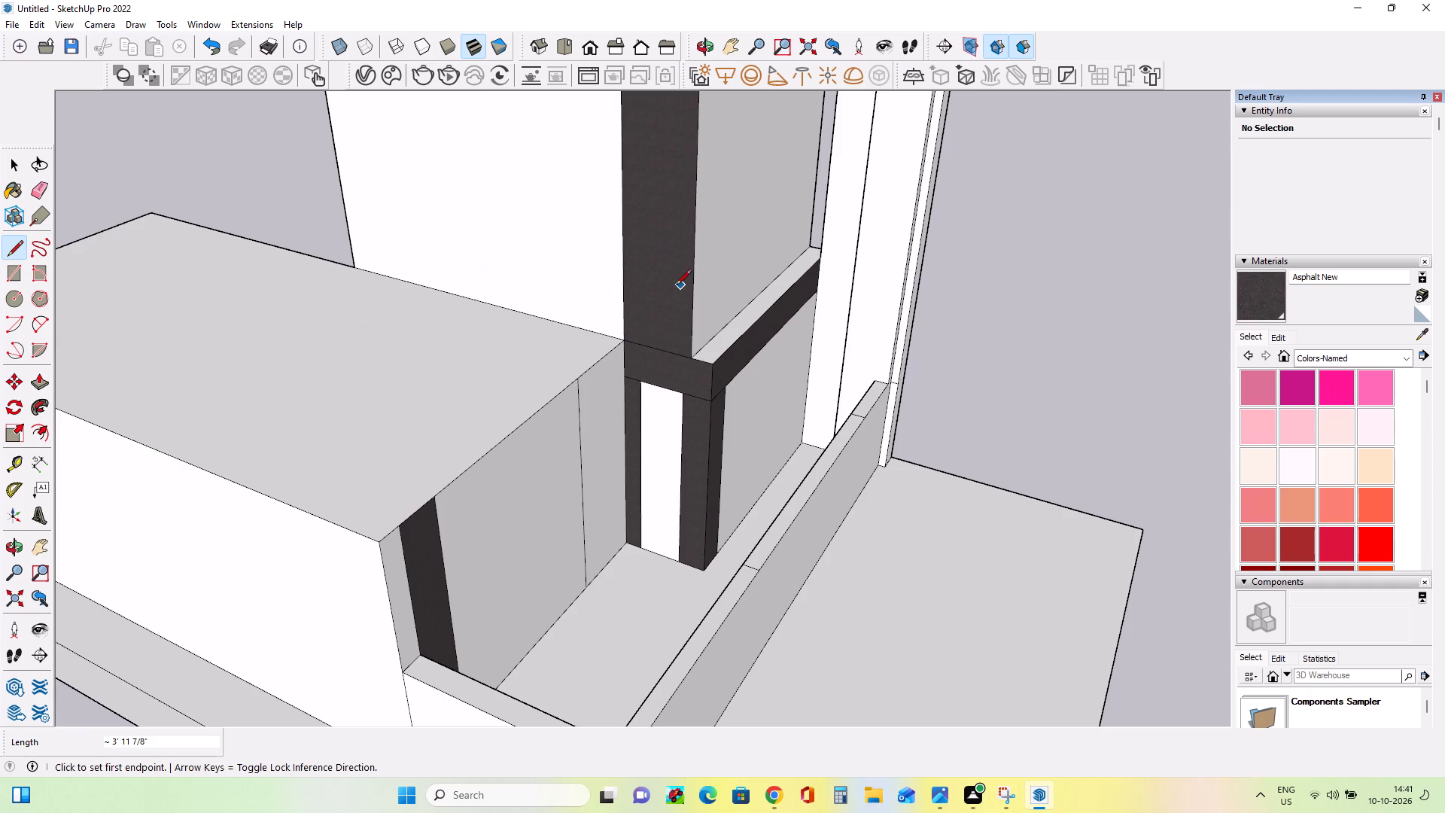
scroll(1297, 455, "down", 8)
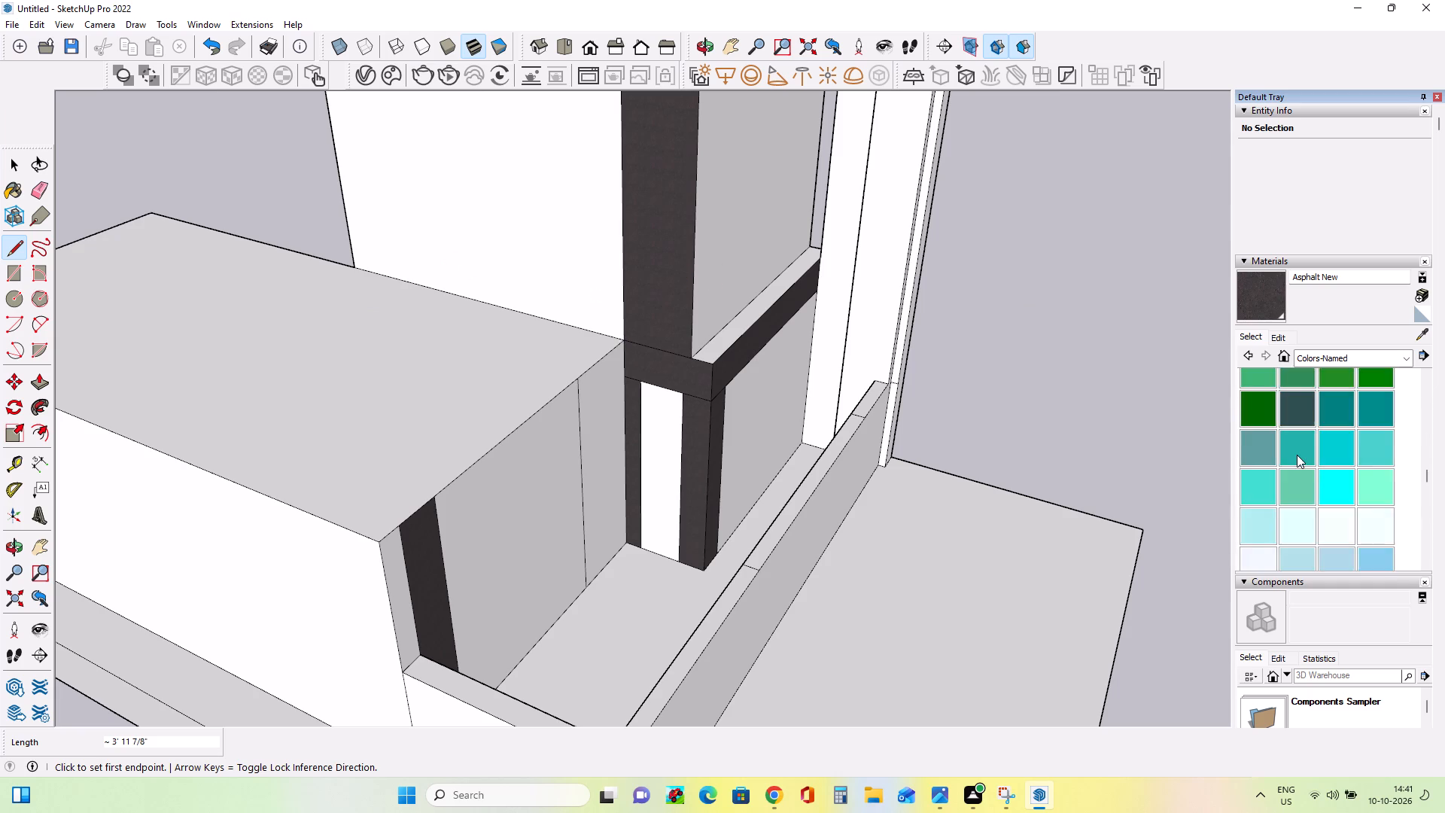
scroll(1297, 455, "down", 9)
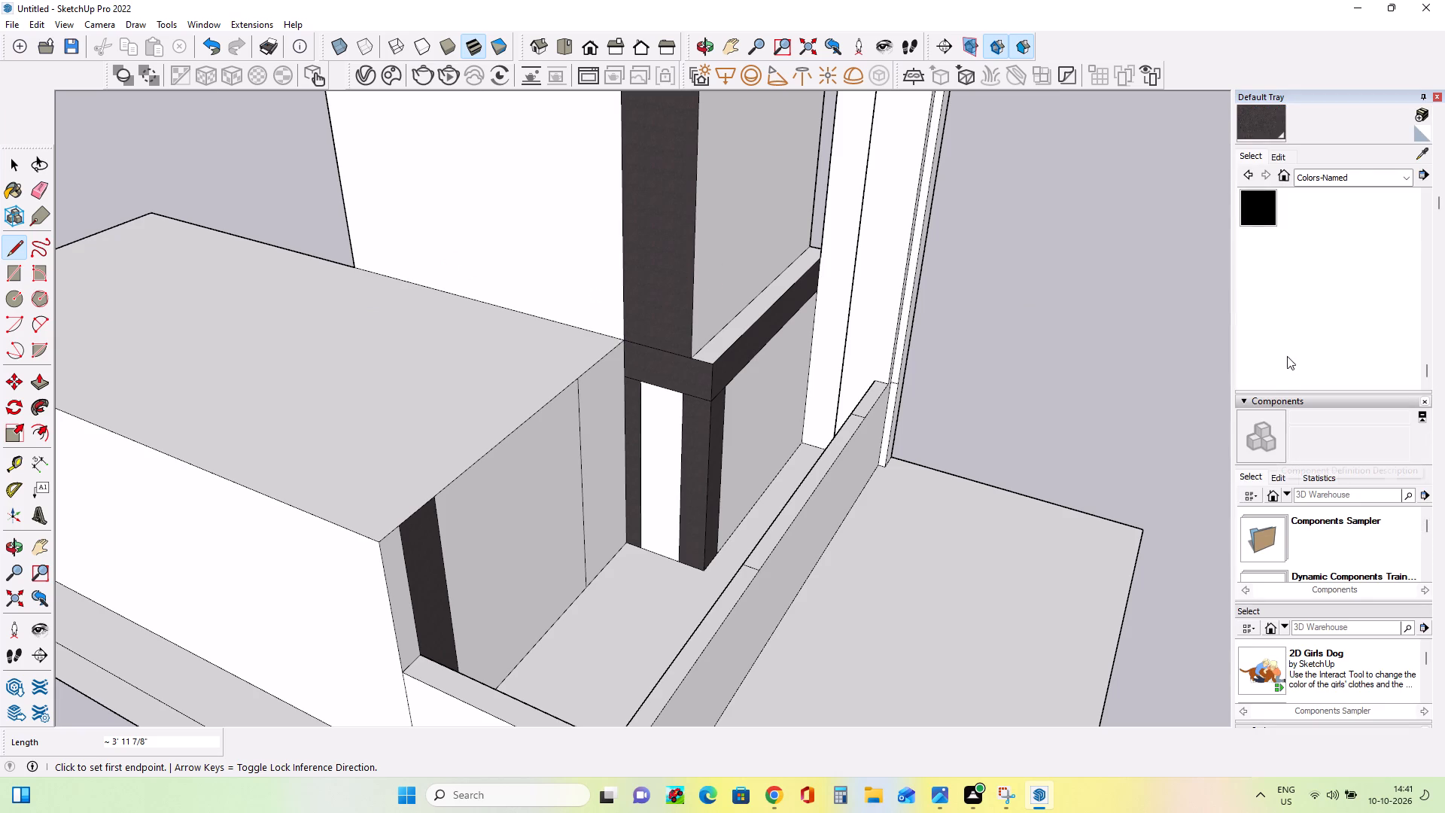
scroll(1287, 356, "up", 3)
scroll(1290, 356, "down", 1)
left_click(1255, 324)
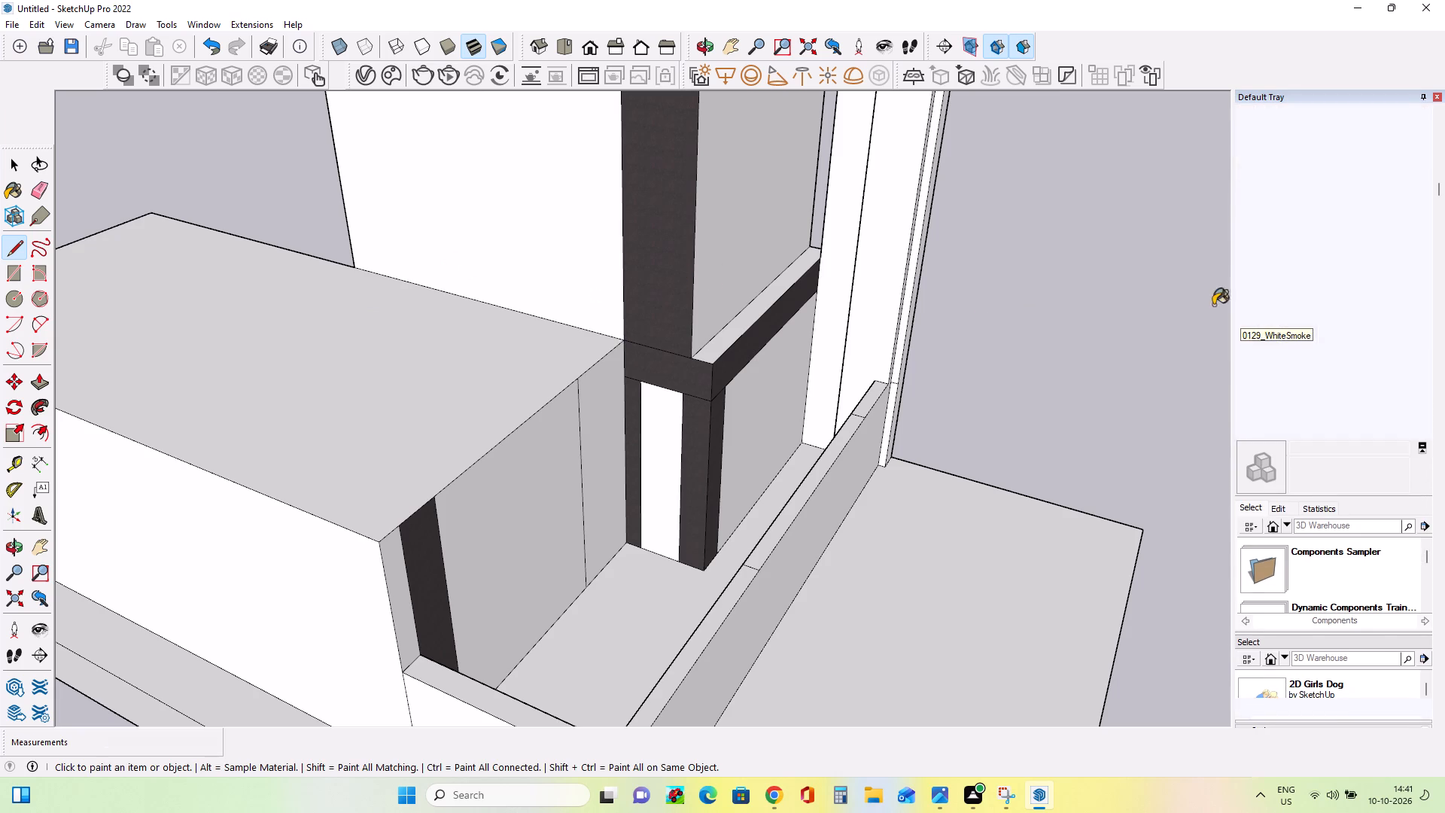
left_click(678, 276)
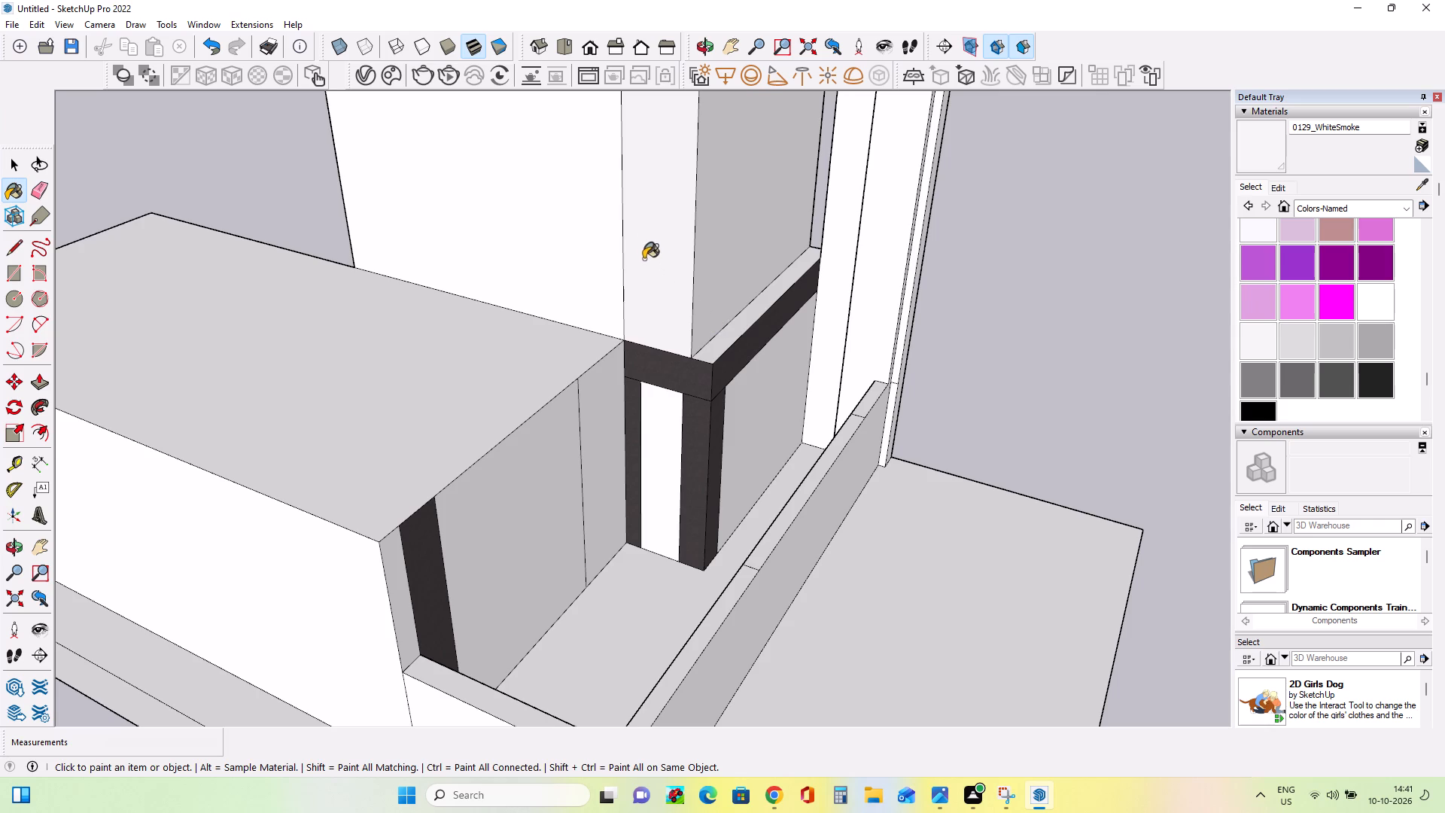
Erase the vertical edge separating the upper storey's wall from the white-painted side strip.
middle_click_drag(640, 251, 658, 256)
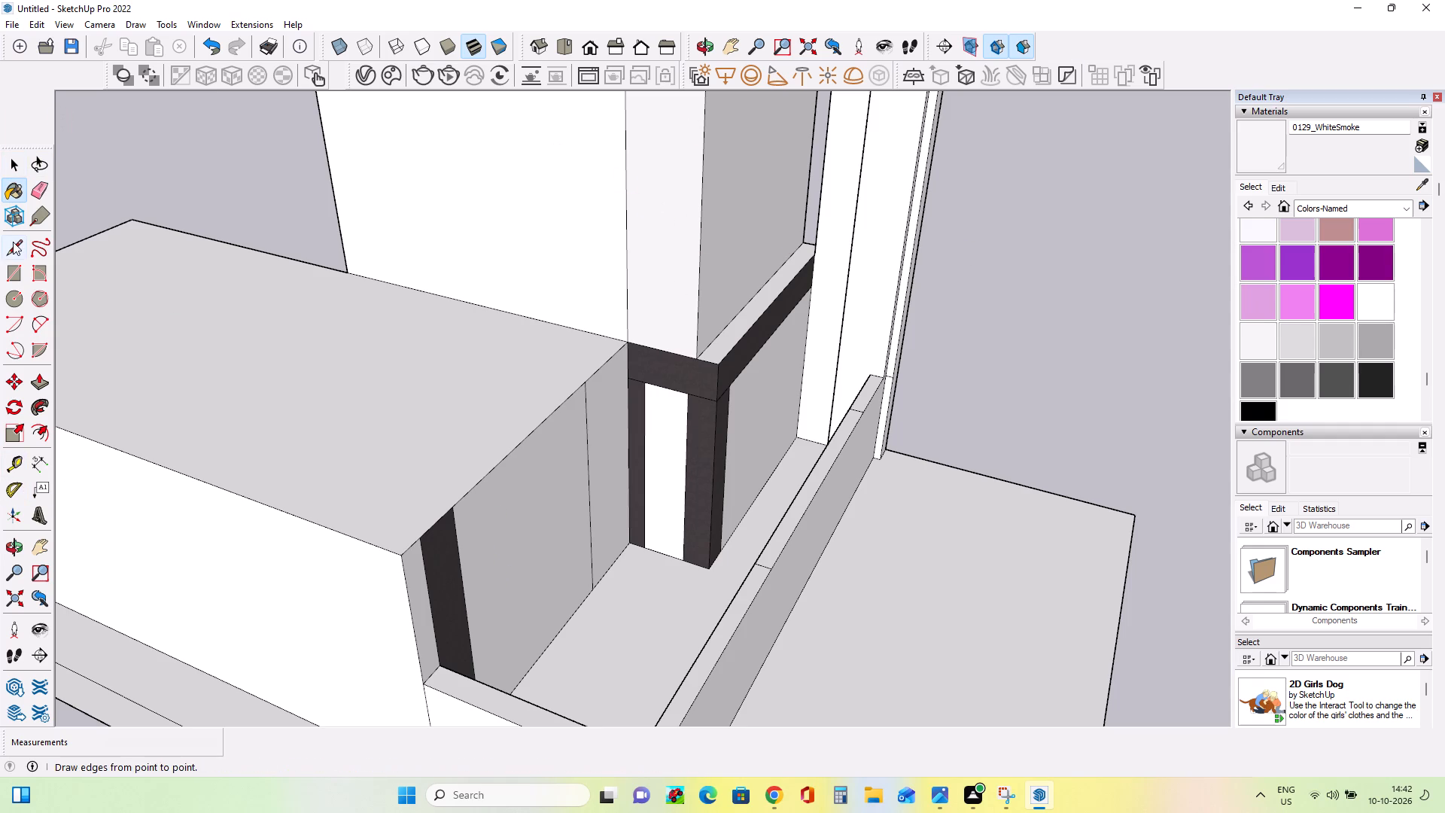
left_click(36, 193)
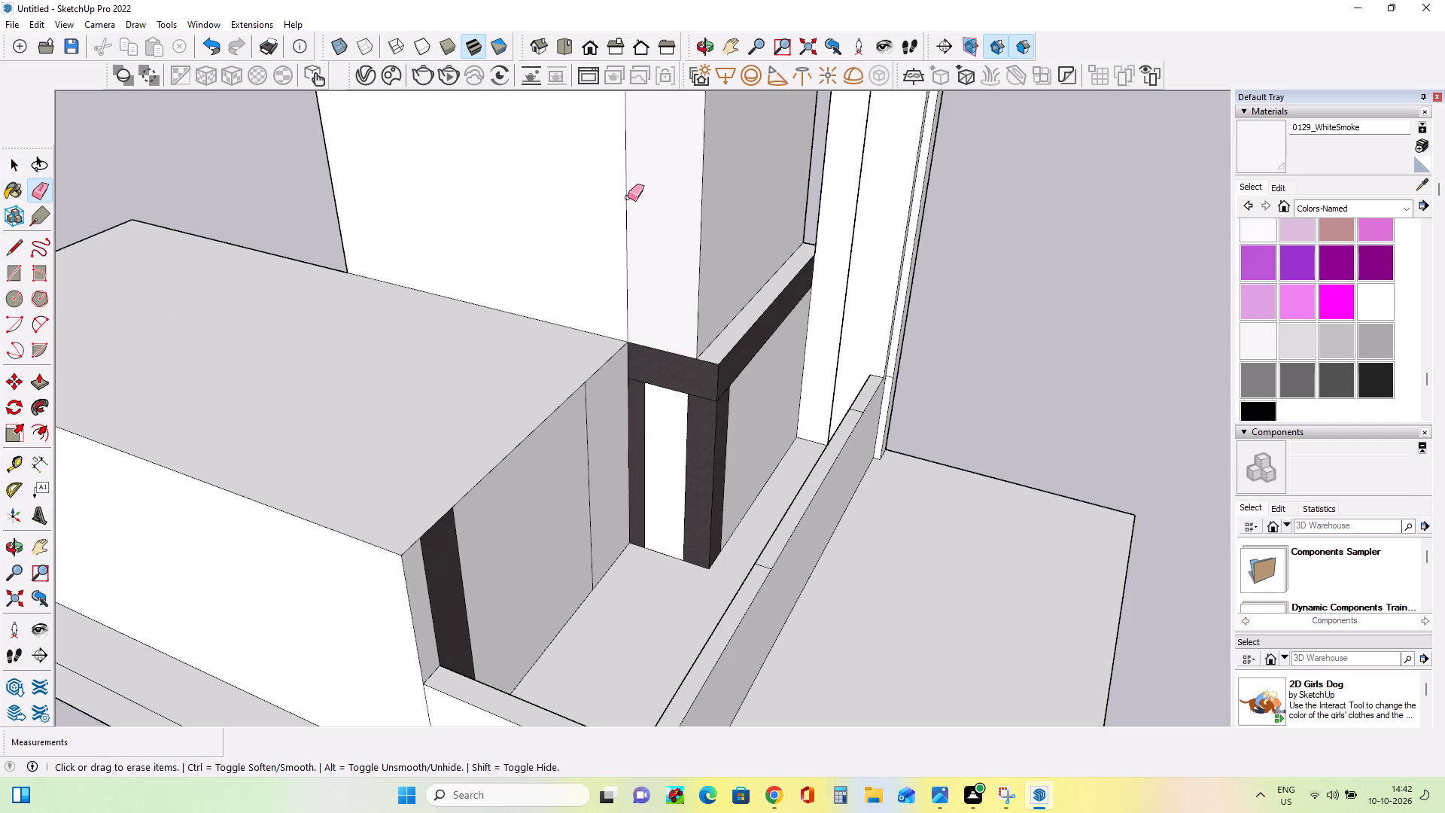
left_click(628, 197)
left_click(627, 197)
left_click(627, 205)
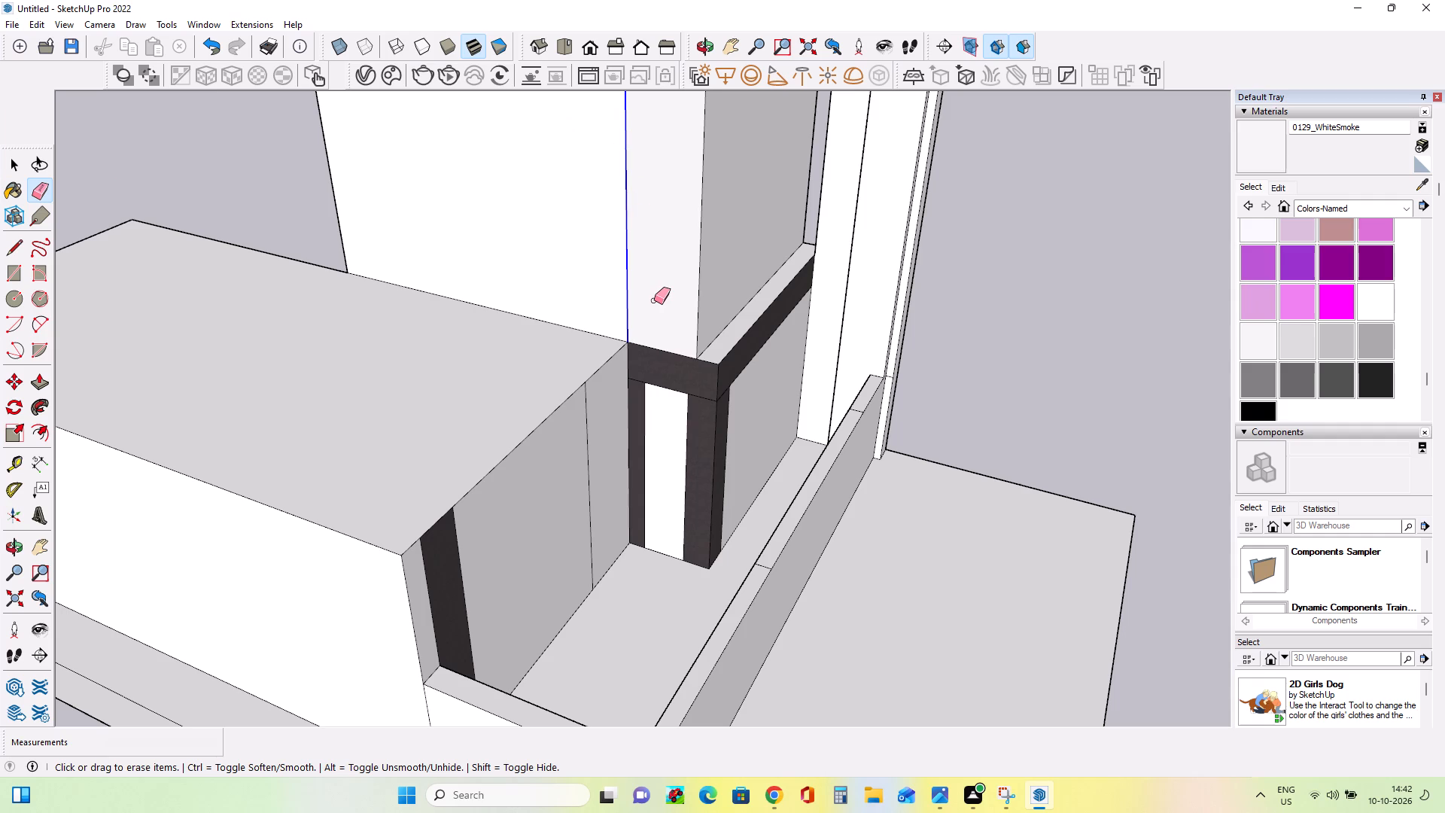
scroll(646, 284, "down", 1)
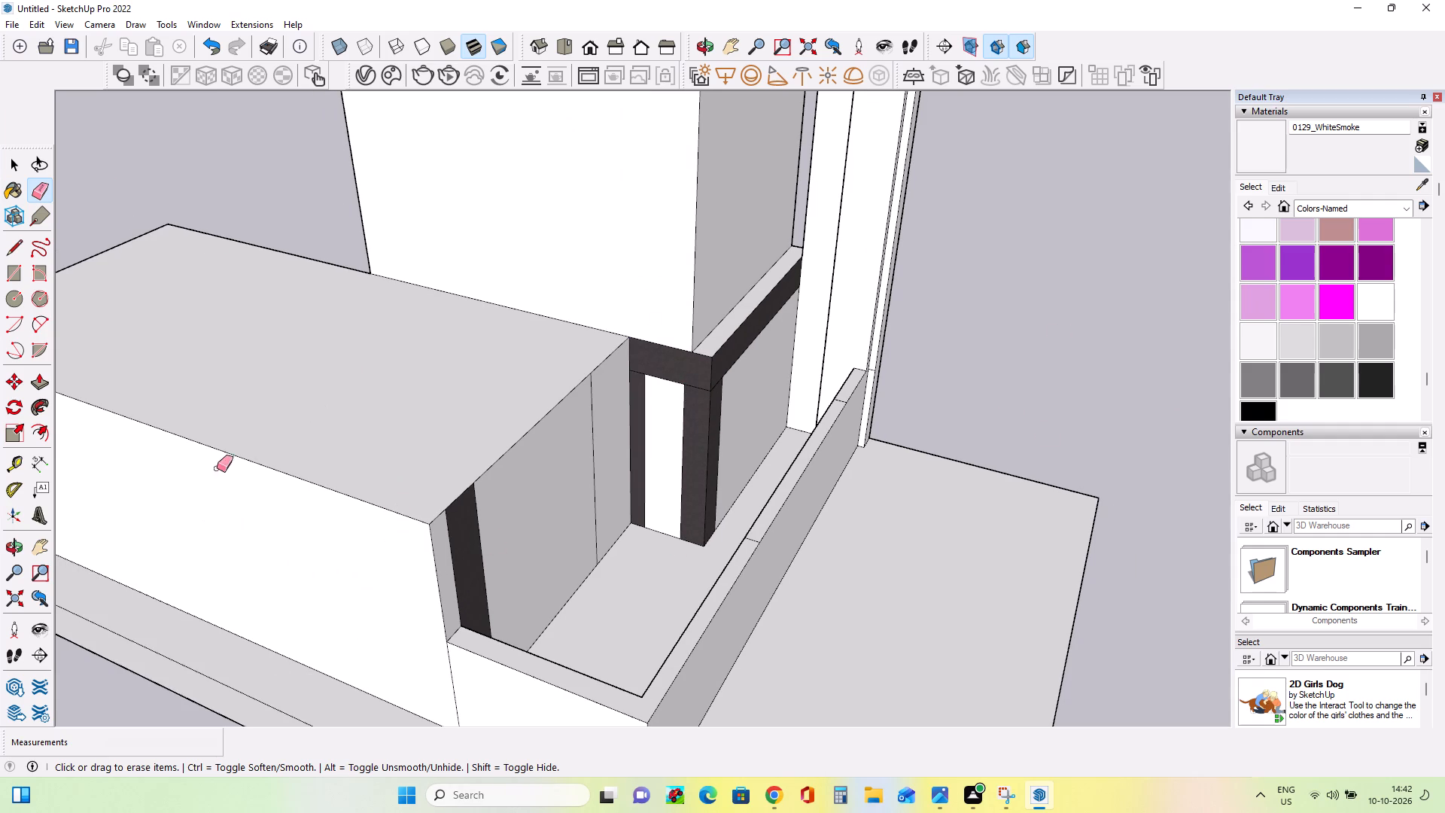
Move the reference image from the ground's front edge onto the roof of the lower projecting block.
middle_click_drag(796, 314, 583, 318)
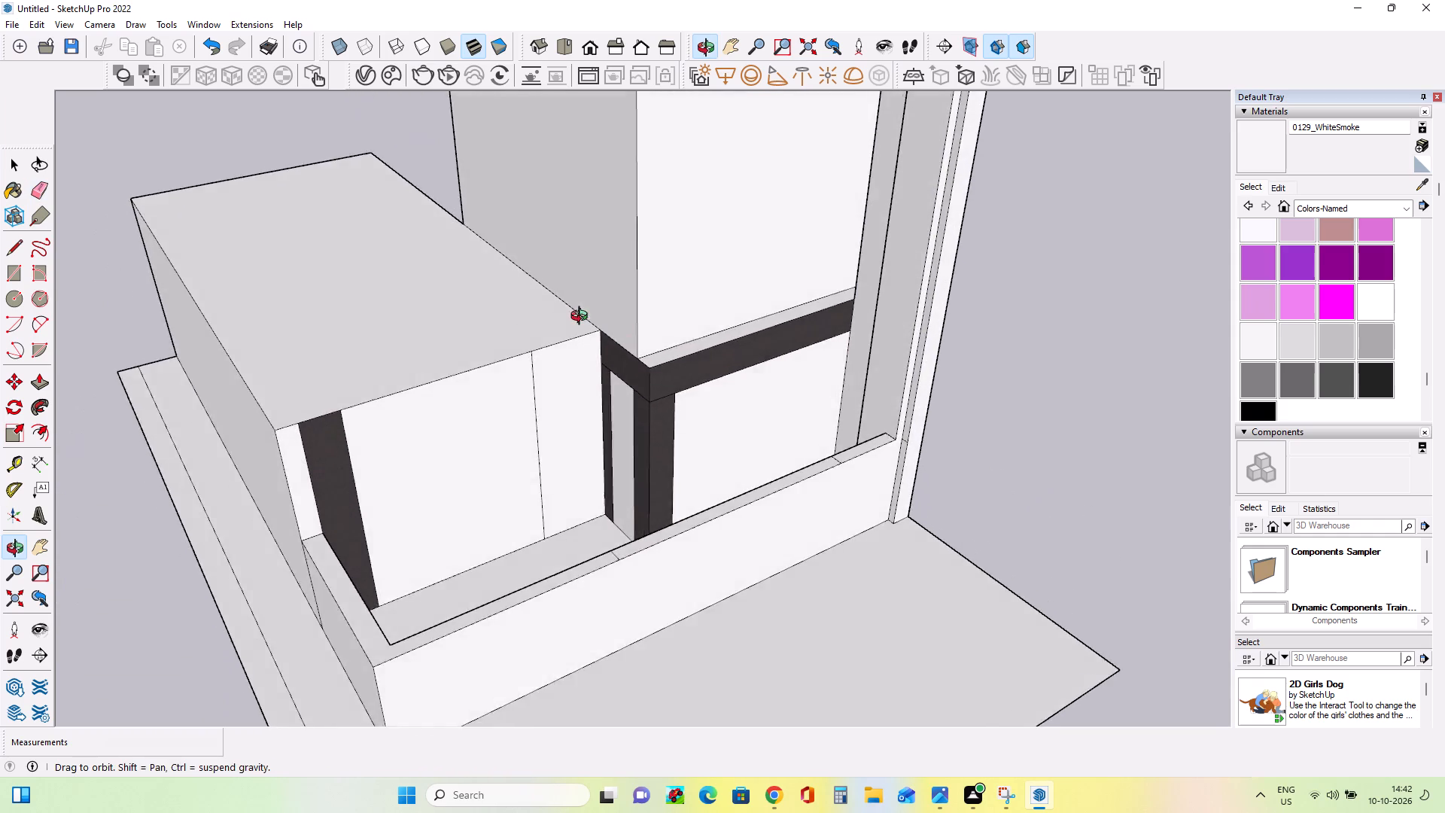
middle_click_drag(583, 318, 589, 324)
middle_click_drag(645, 363, 659, 372)
scroll(704, 385, "down", 7)
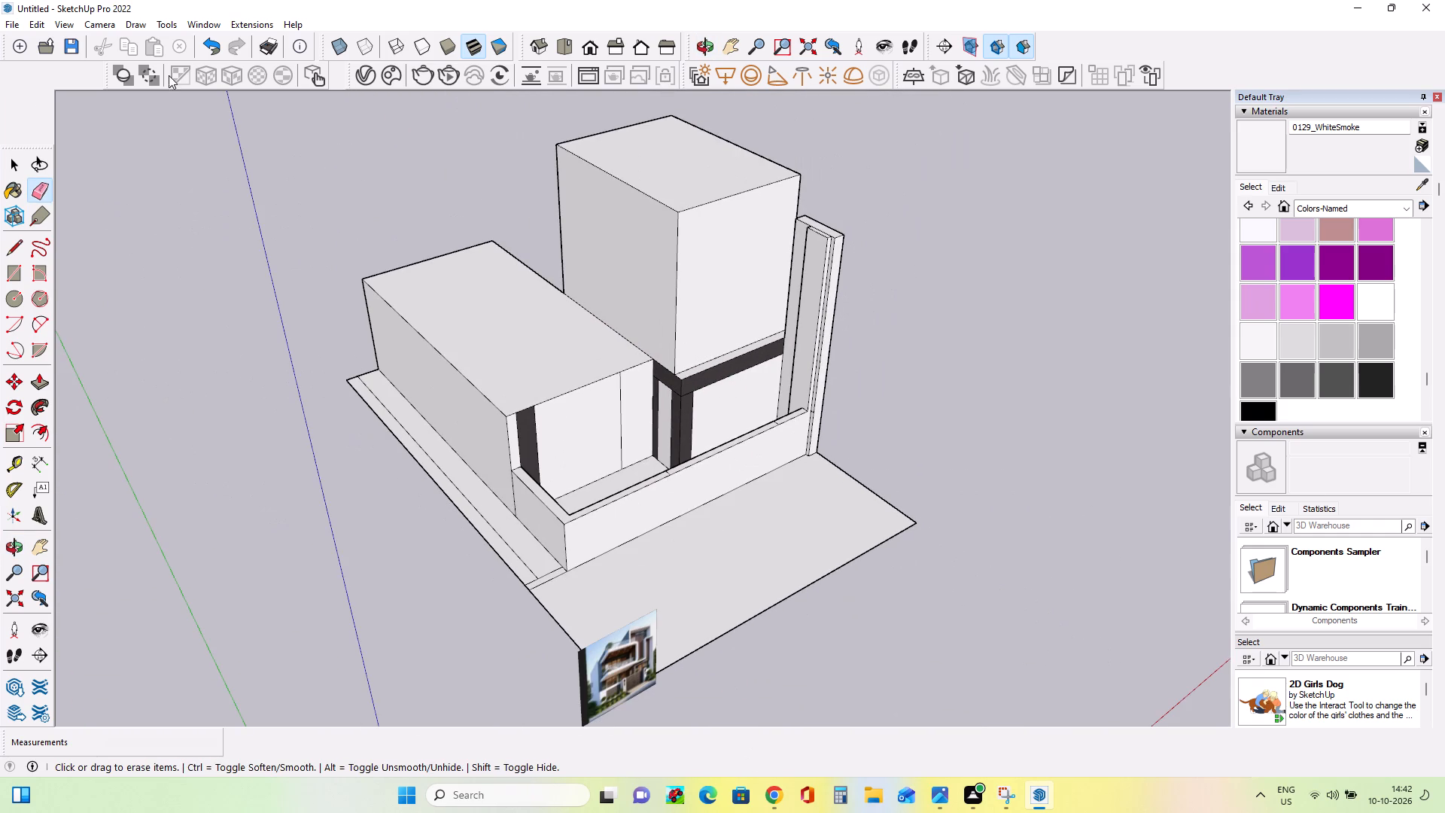
left_click(9, 380)
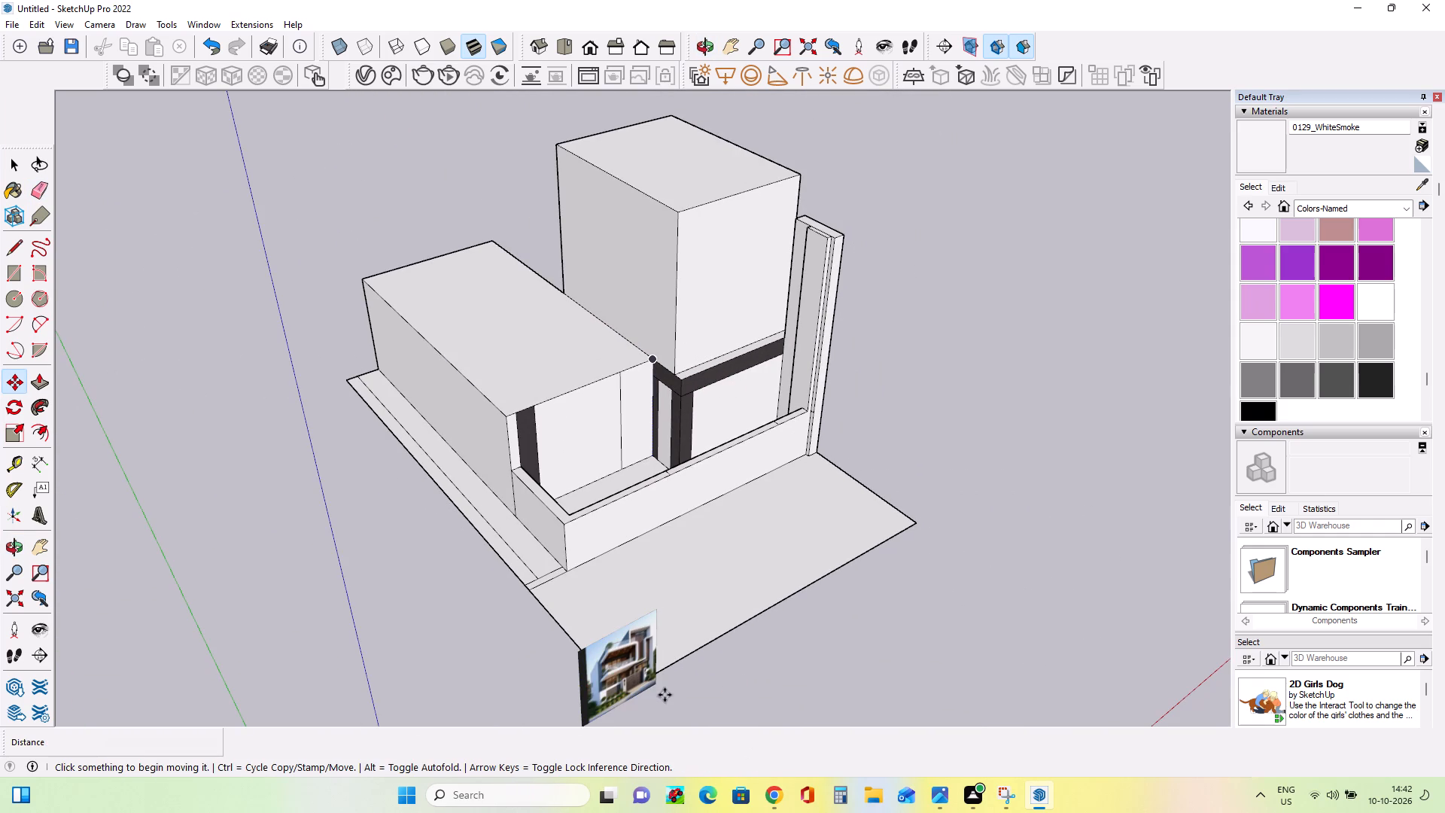
left_click(655, 687)
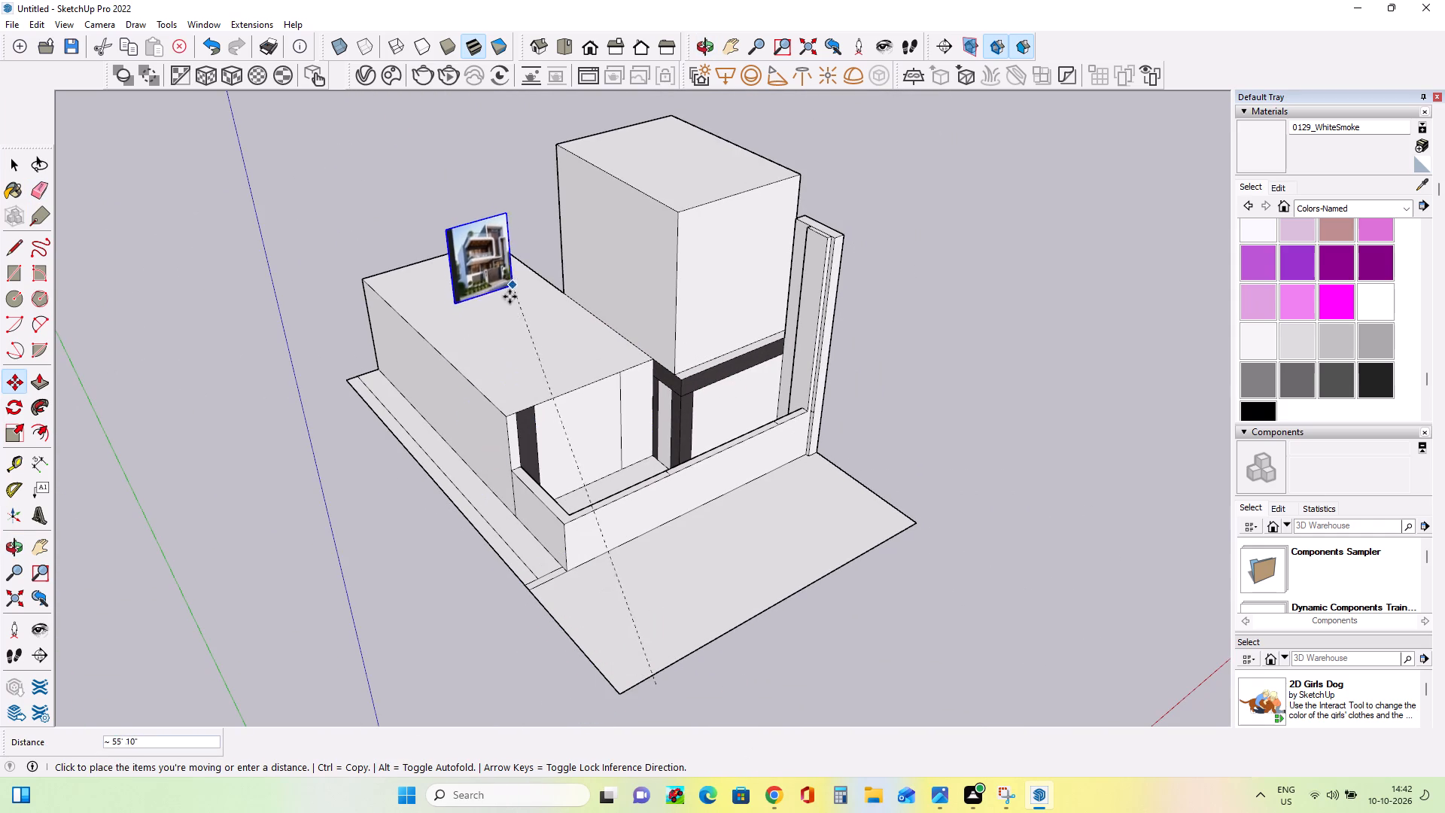
left_click(509, 314)
Examine the reference image's upper storey, balcony and tall side frame against the proportions of the modelled blocks.
scroll(552, 283, "up", 9)
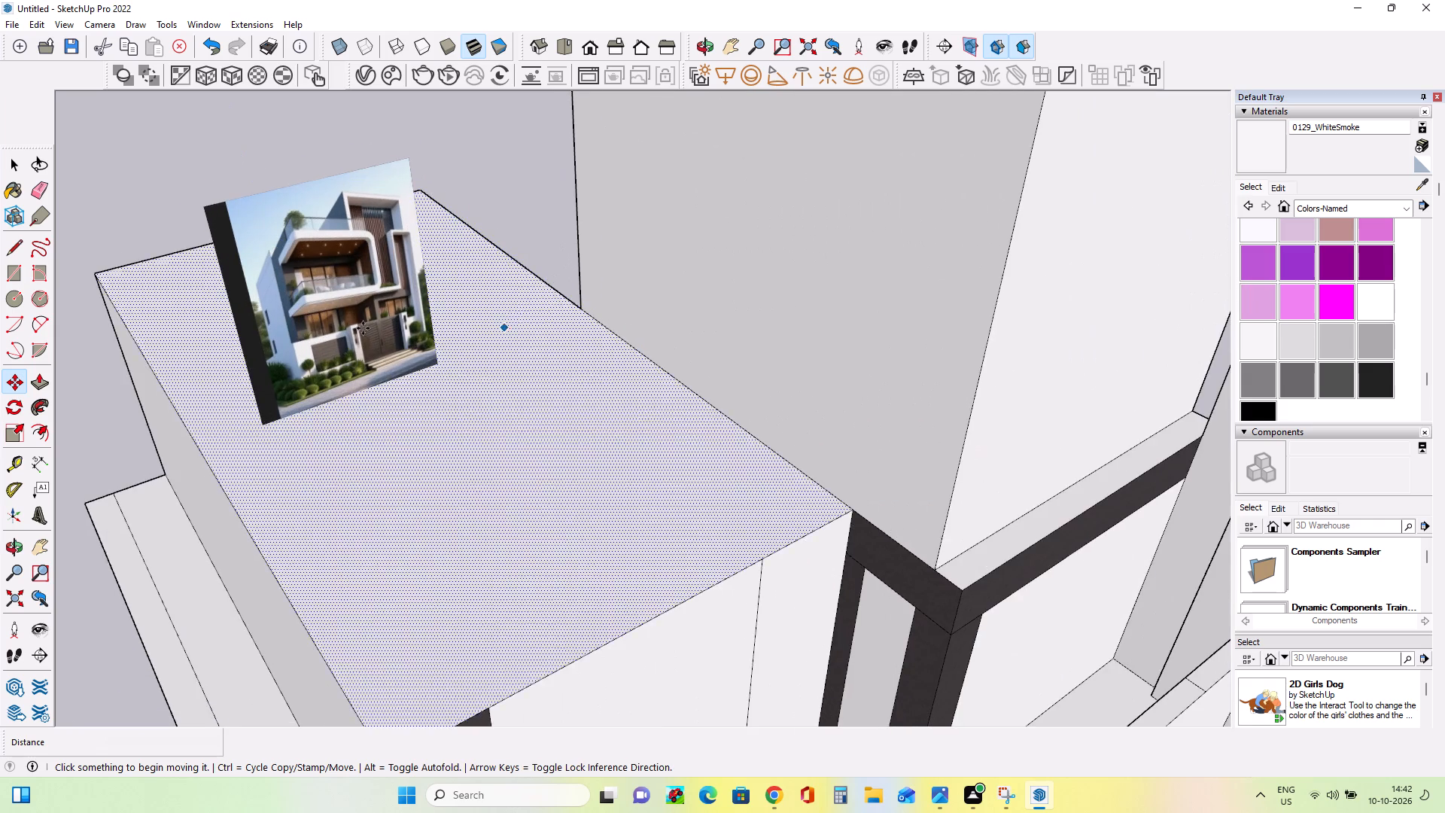
scroll(363, 328, "up", 4)
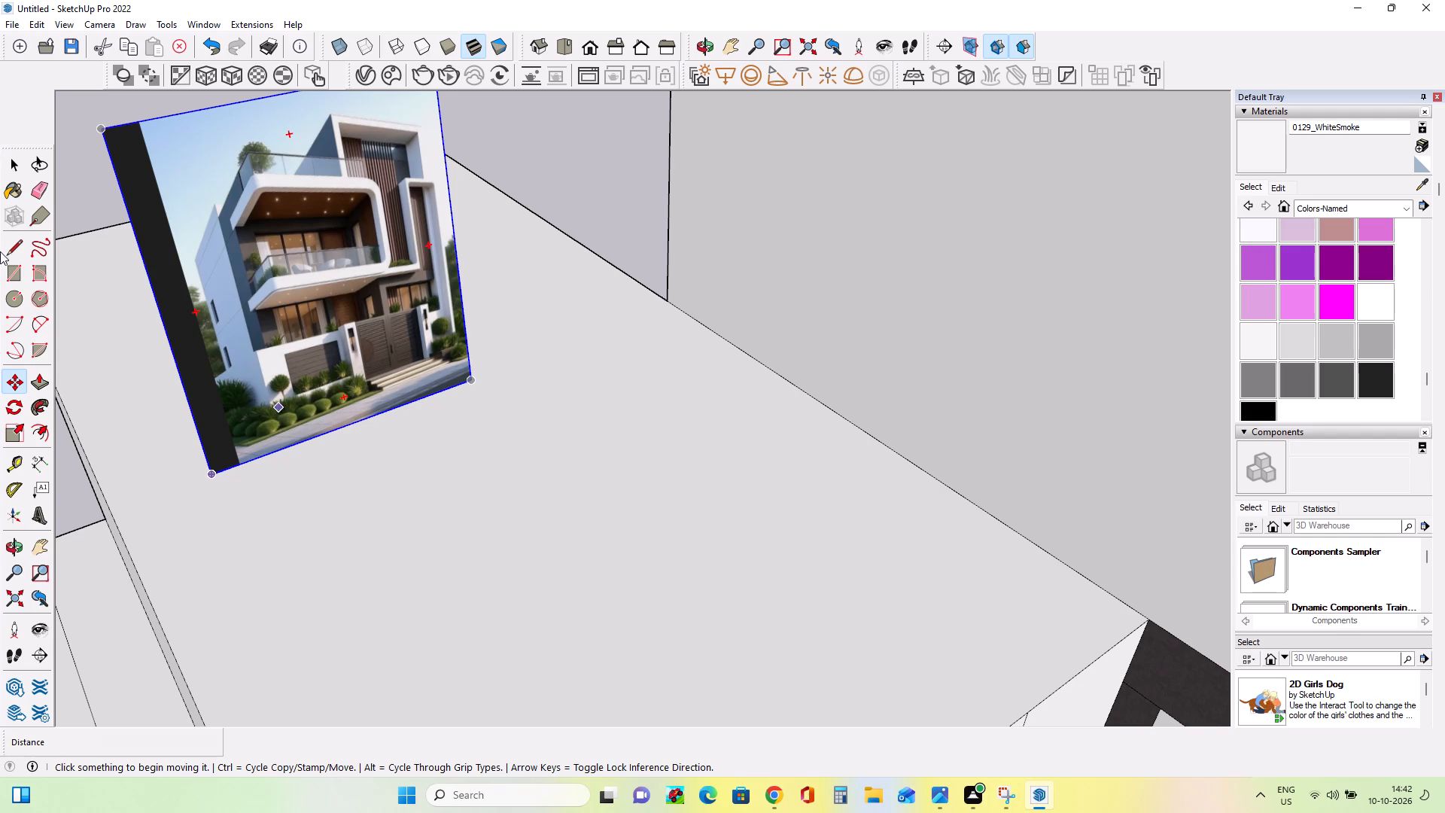
middle_click_drag(719, 514, 694, 446)
scroll(694, 446, "down", 8)
middle_click_drag(762, 458, 782, 448)
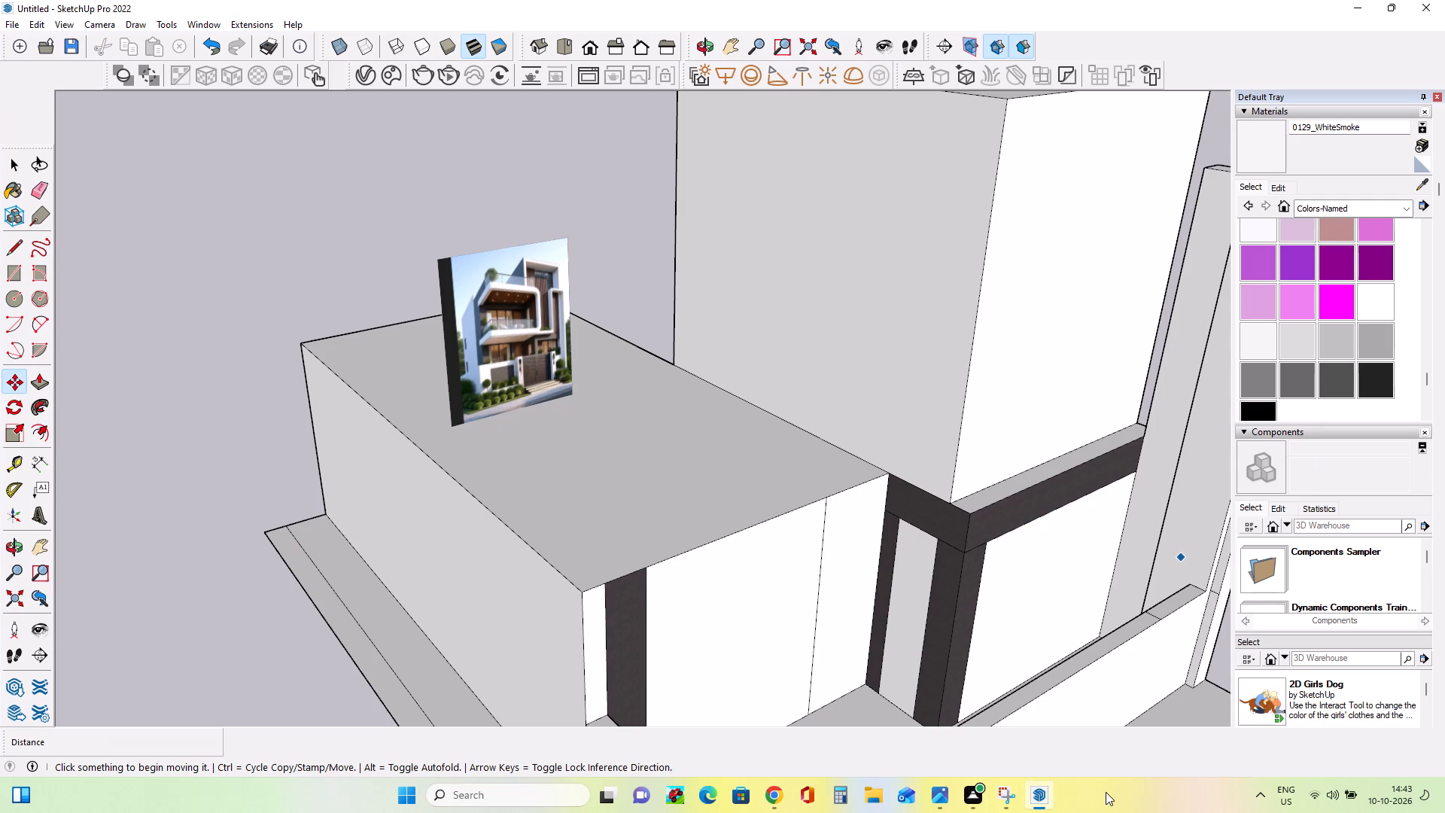
scroll(663, 377, "down", 6)
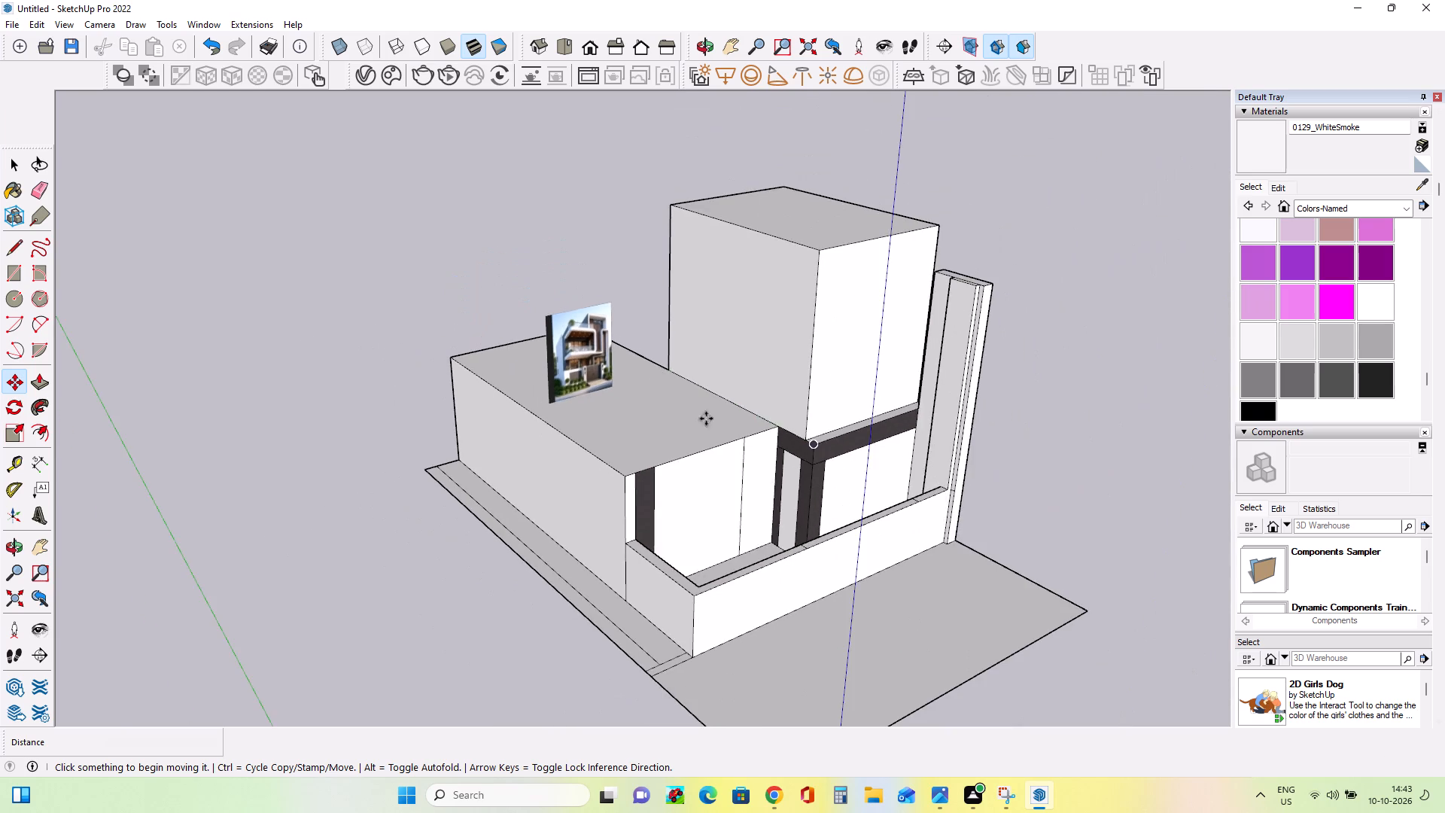
middle_click_drag(795, 446, 667, 430)
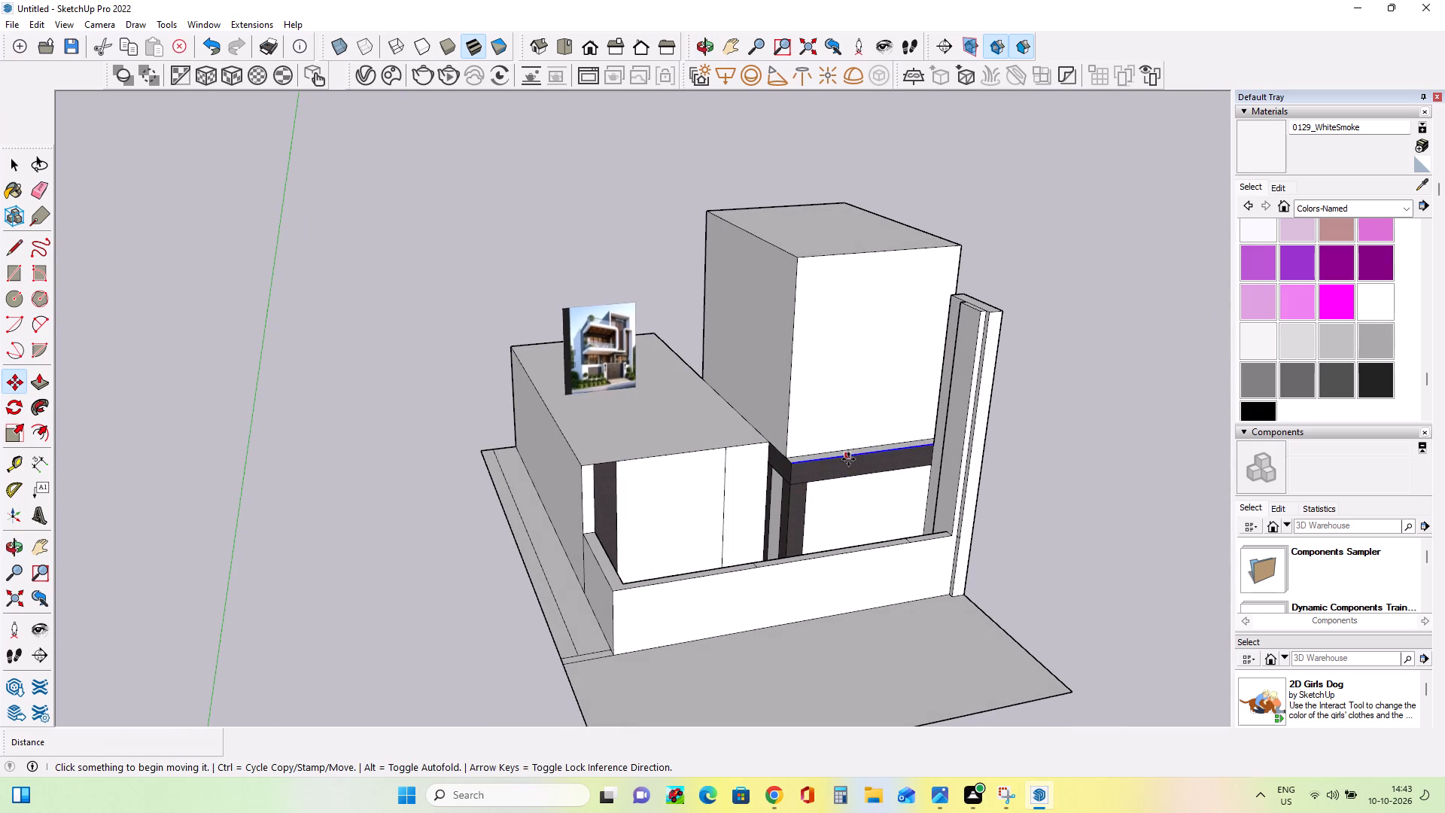
middle_click_drag(730, 470, 826, 519)
middle_click_drag(917, 499, 903, 512)
scroll(969, 367, "up", 4)
middle_click_drag(965, 376, 792, 360)
middle_click_drag(1039, 473, 1040, 466)
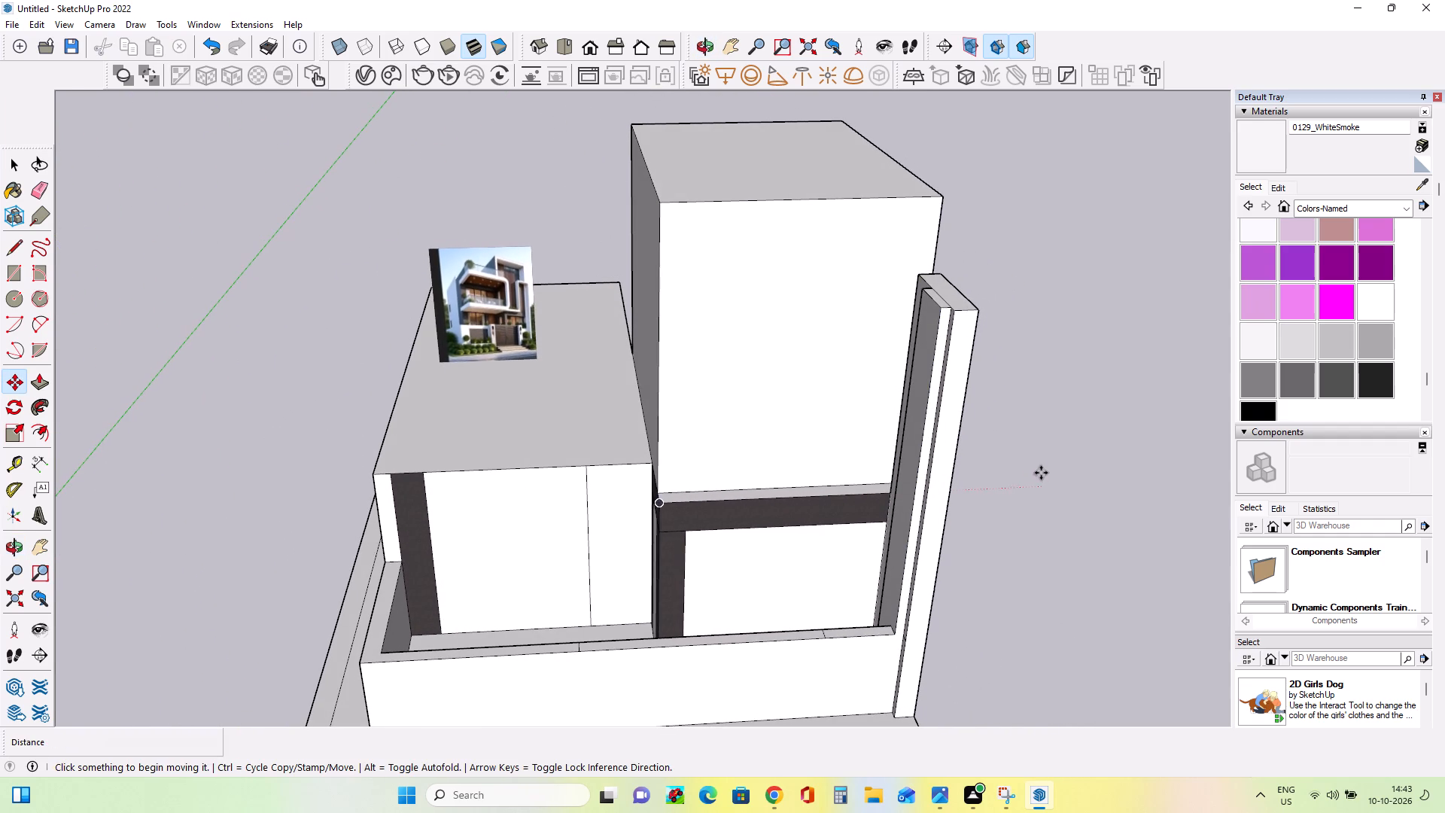
scroll(494, 263, "up", 5)
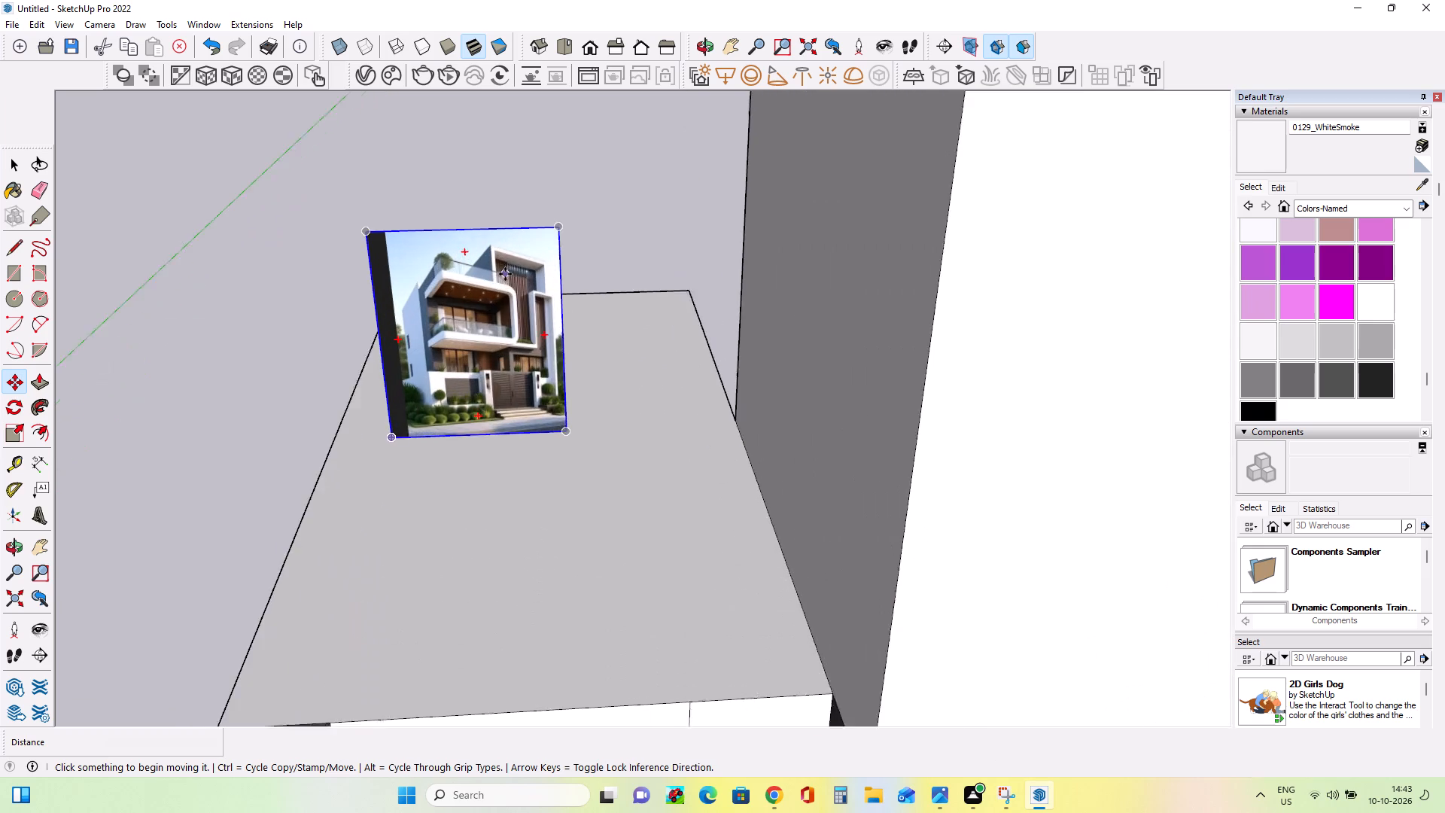
scroll(505, 274, "up", 2)
scroll(505, 274, "down", 6)
middle_click_drag(525, 293, 525, 274)
scroll(528, 298, "up", 1)
middle_click_drag(531, 325, 546, 372)
scroll(510, 292, "up", 12)
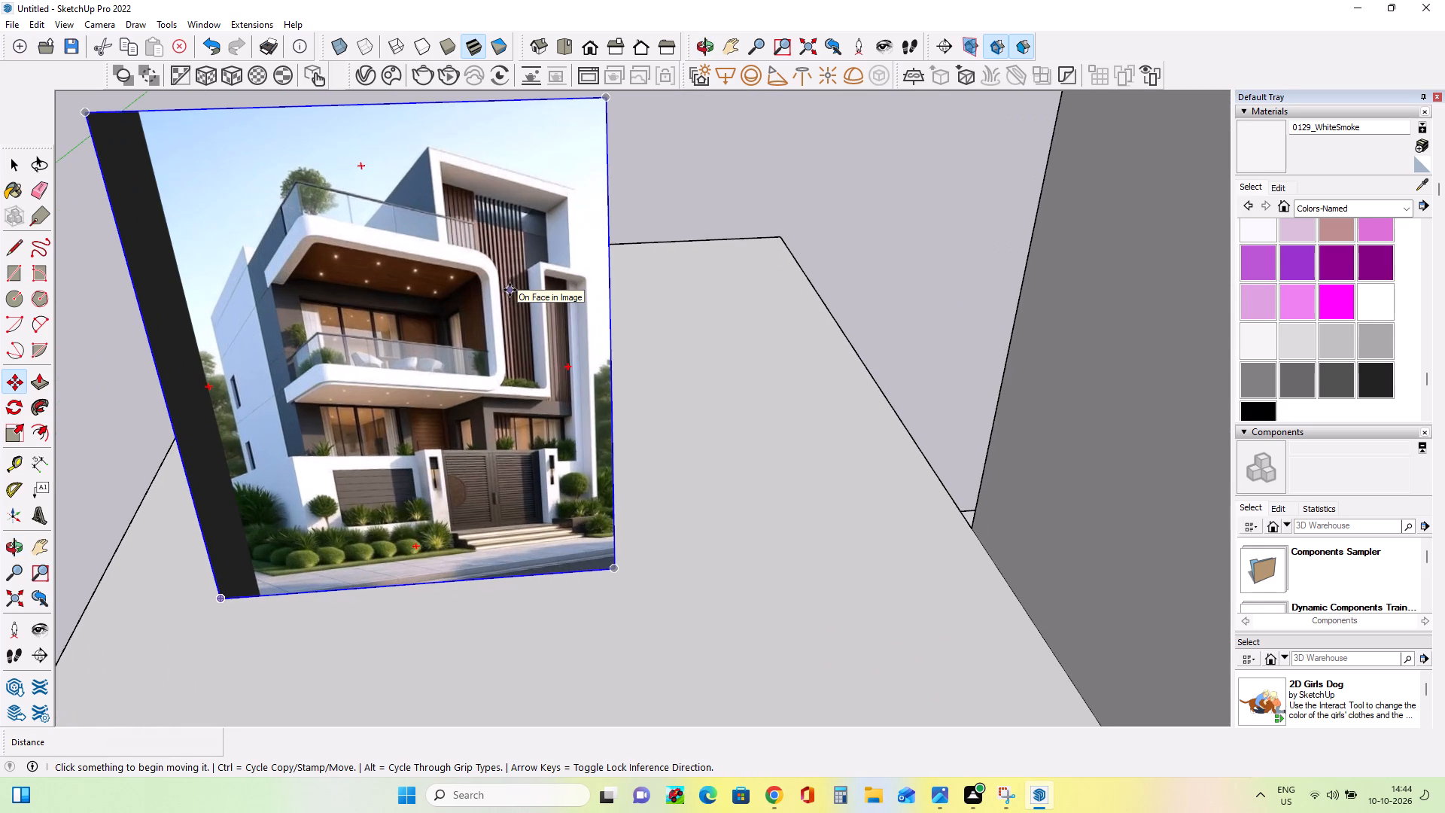
scroll(510, 289, "down", 10)
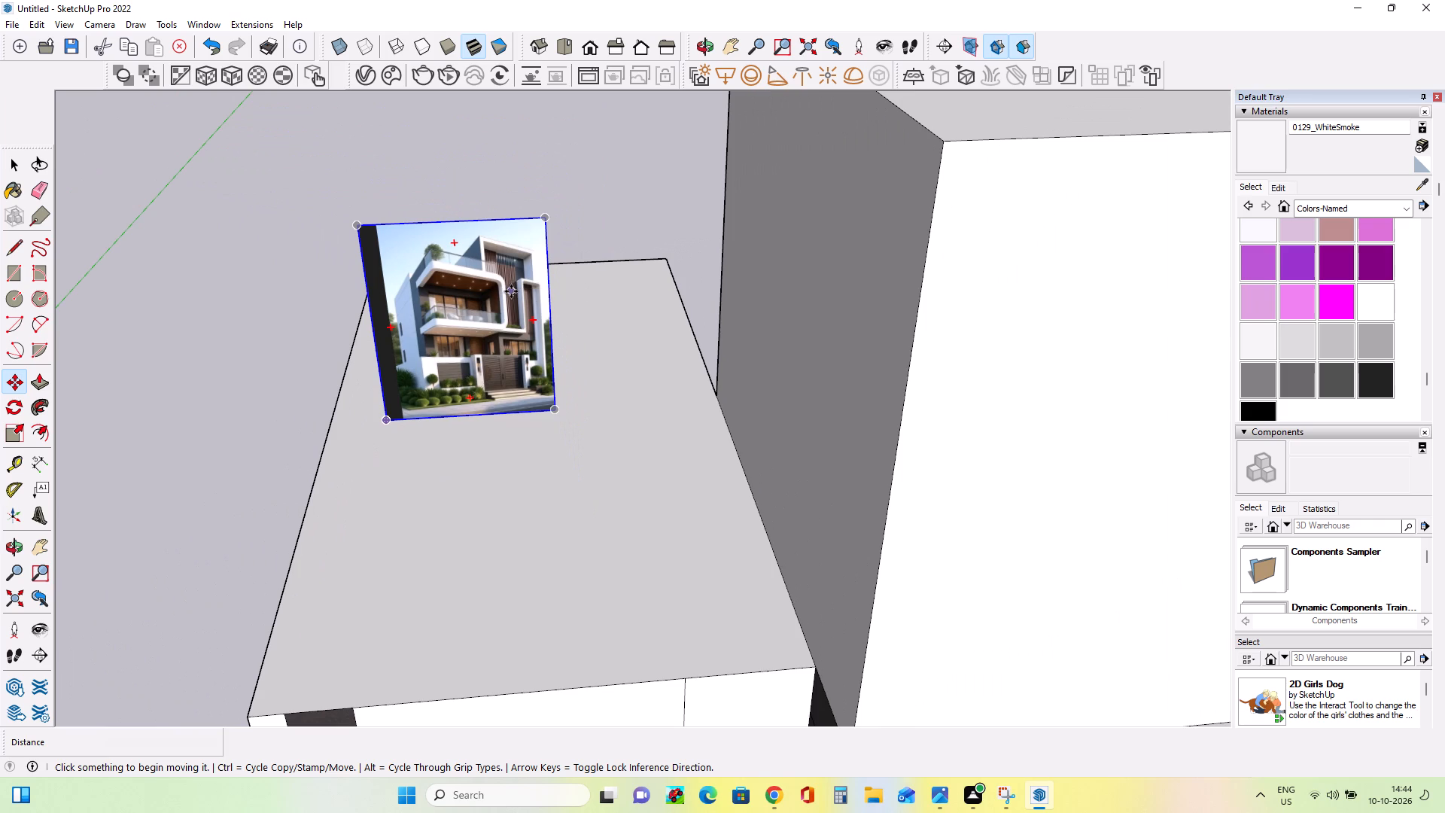
scroll(598, 403, "down", 3)
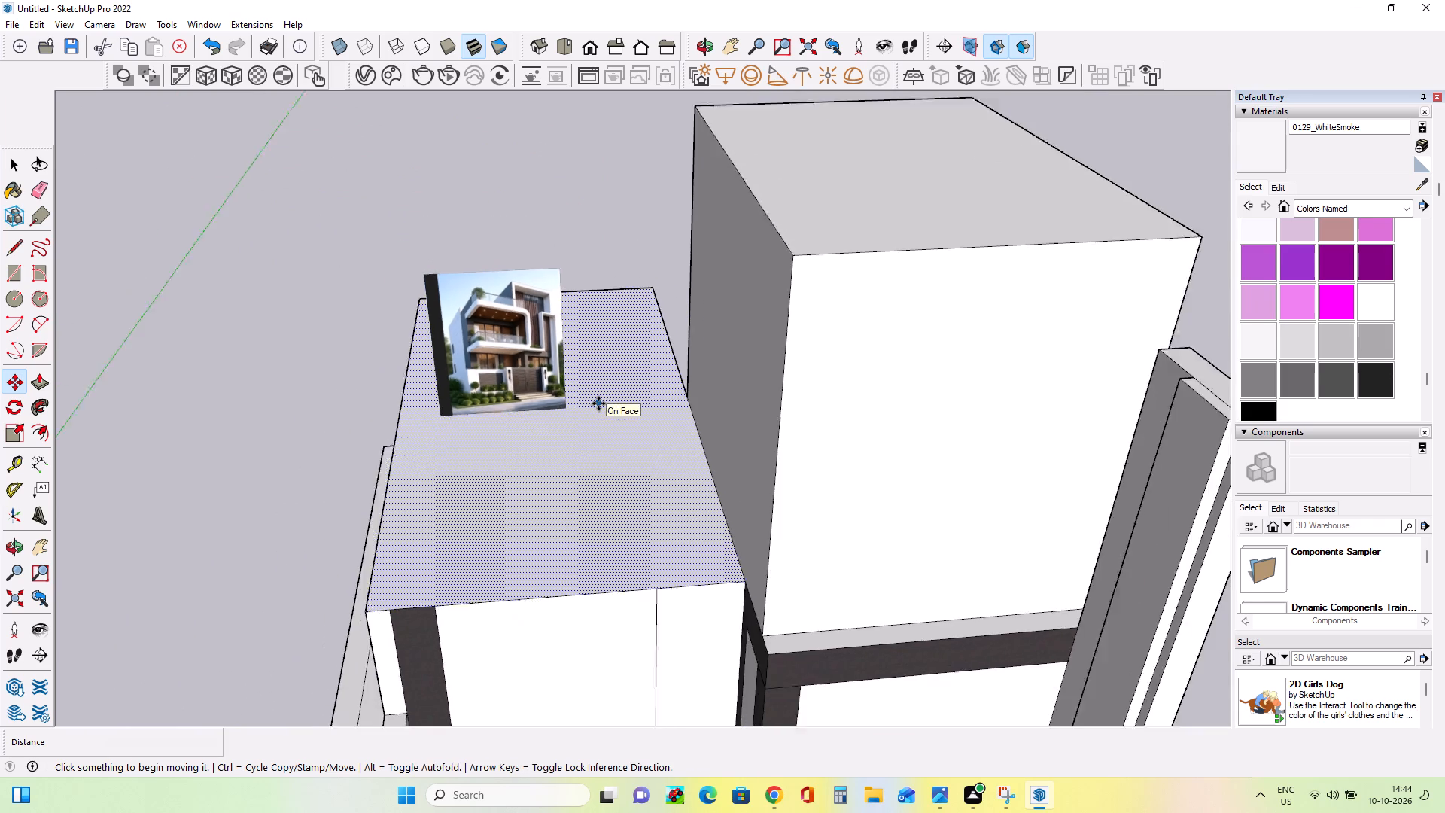
scroll(598, 403, "down", 4)
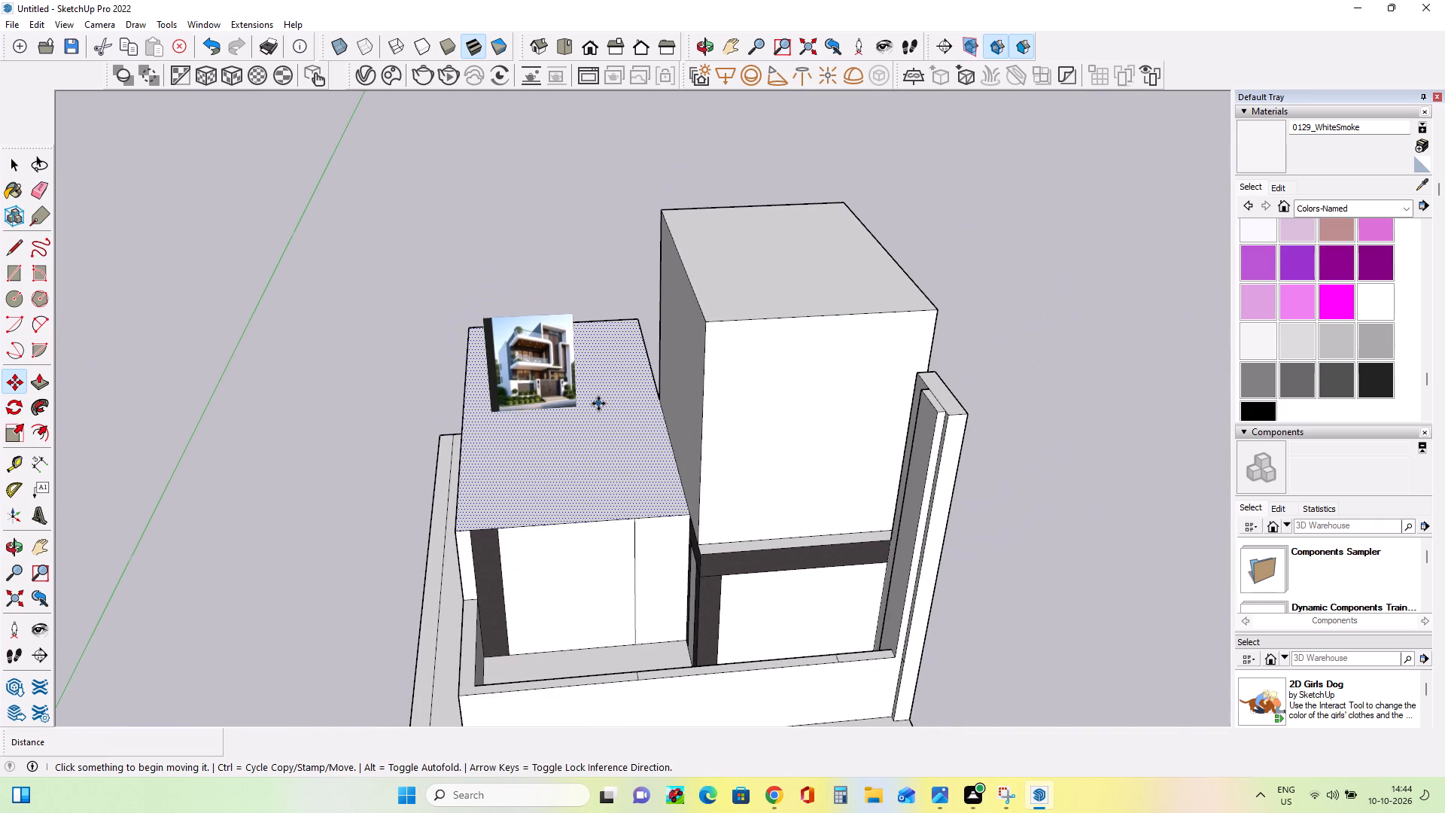
scroll(637, 401, "down", 2)
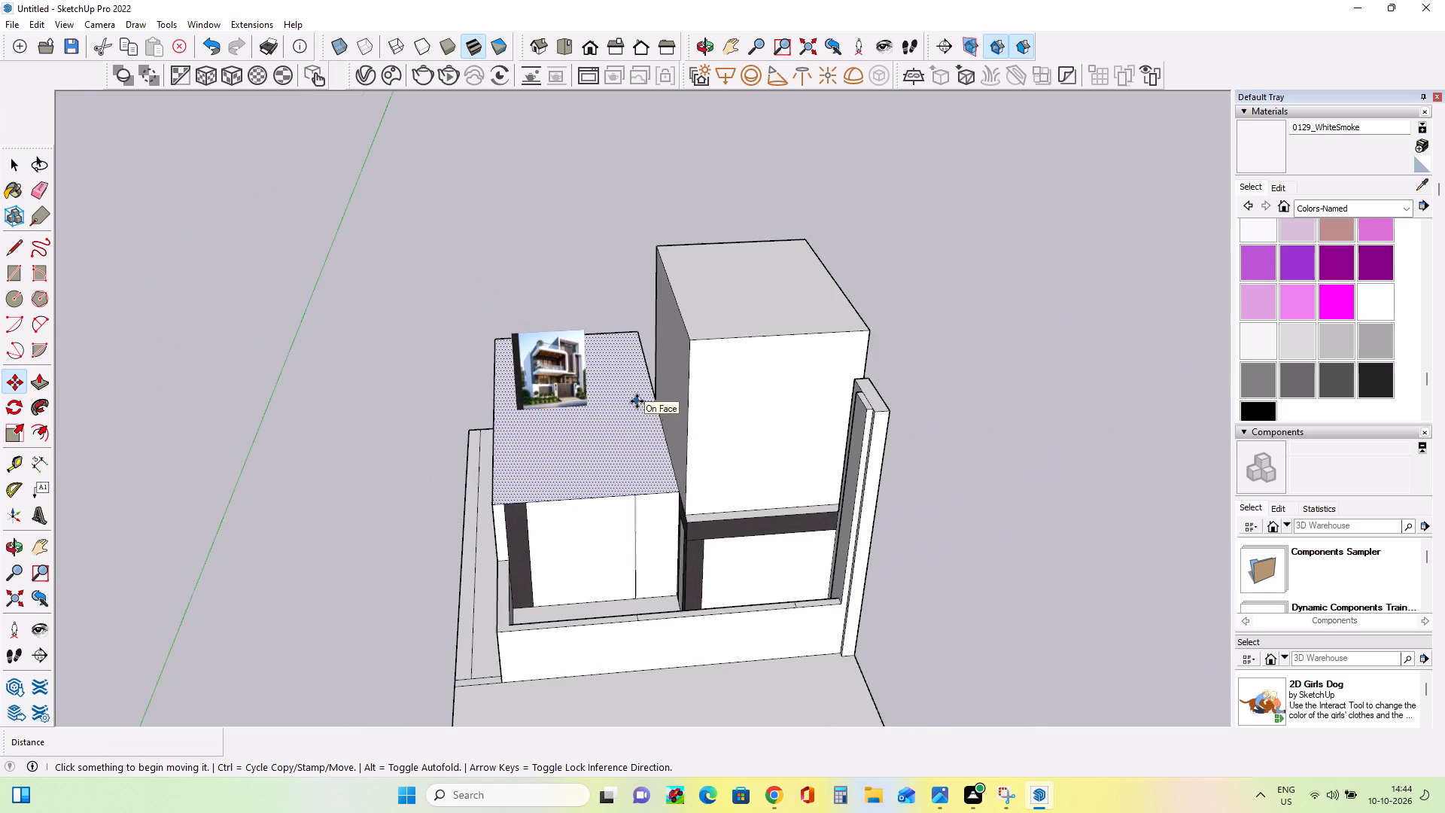
scroll(637, 401, "down", 5)
middle_click_drag(656, 525, 669, 427)
scroll(653, 392, "up", 6)
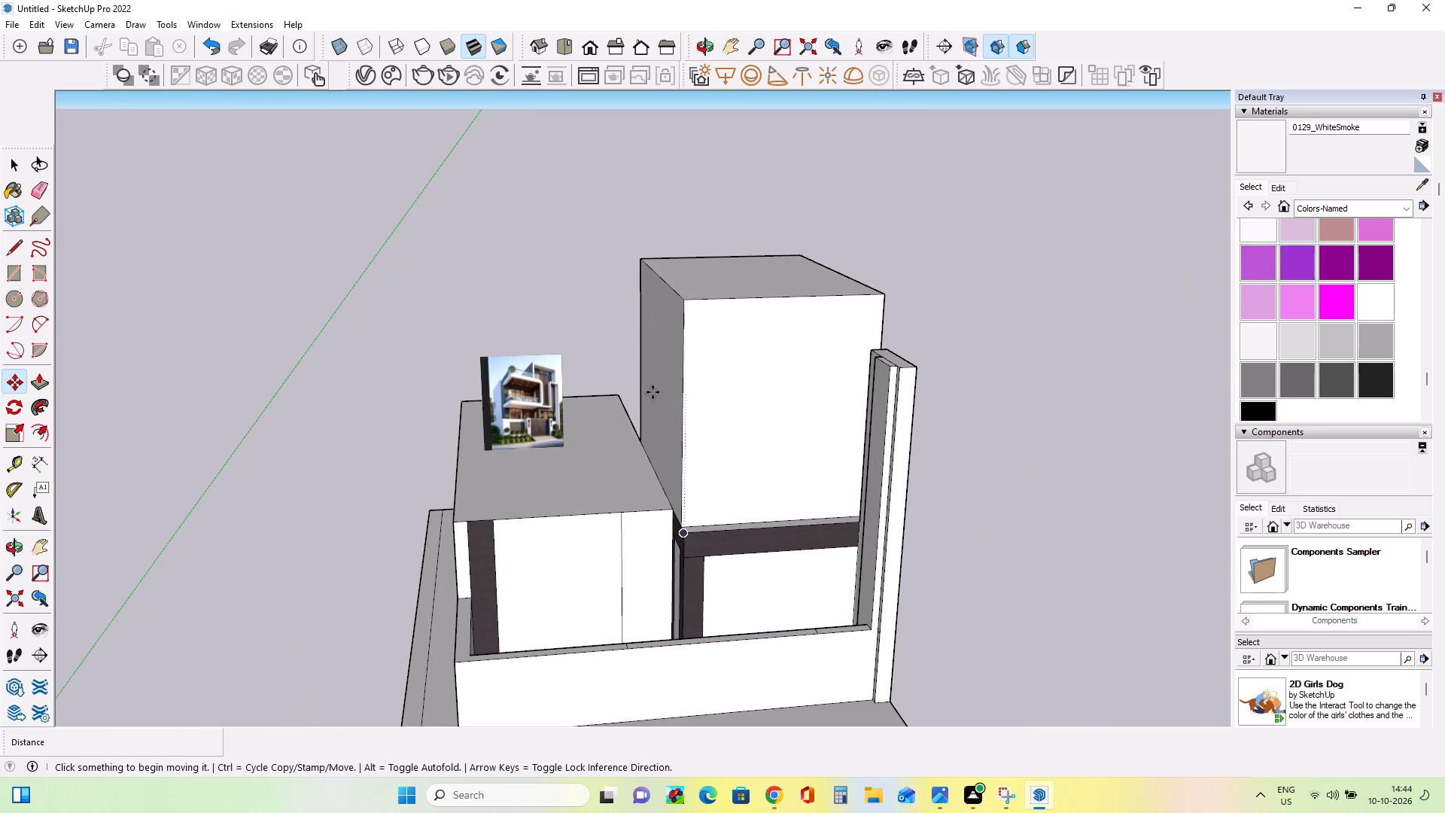
scroll(494, 432, "up", 2)
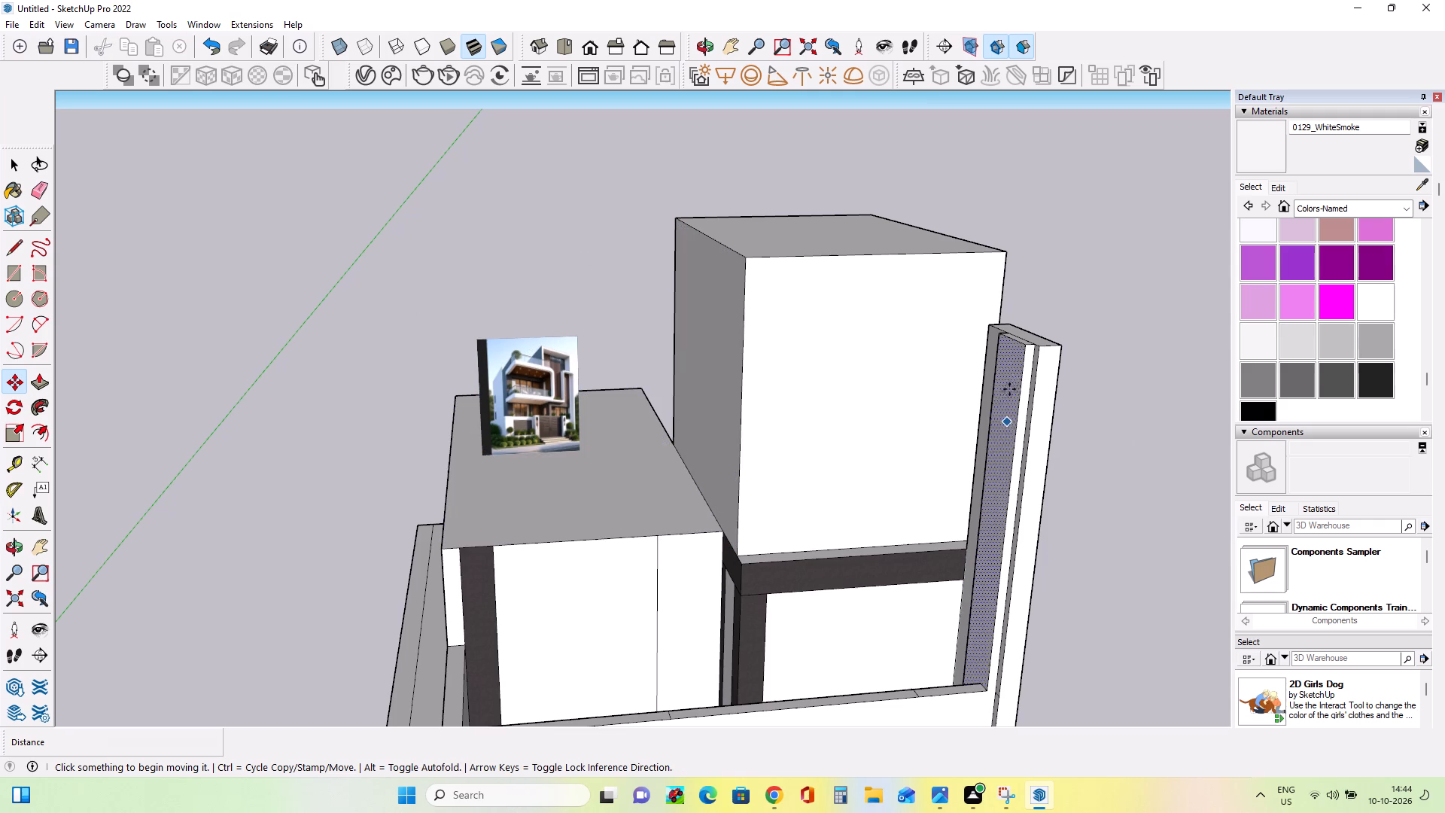
middle_click_drag(1046, 369, 1032, 367)
middle_click_drag(1032, 340, 988, 350)
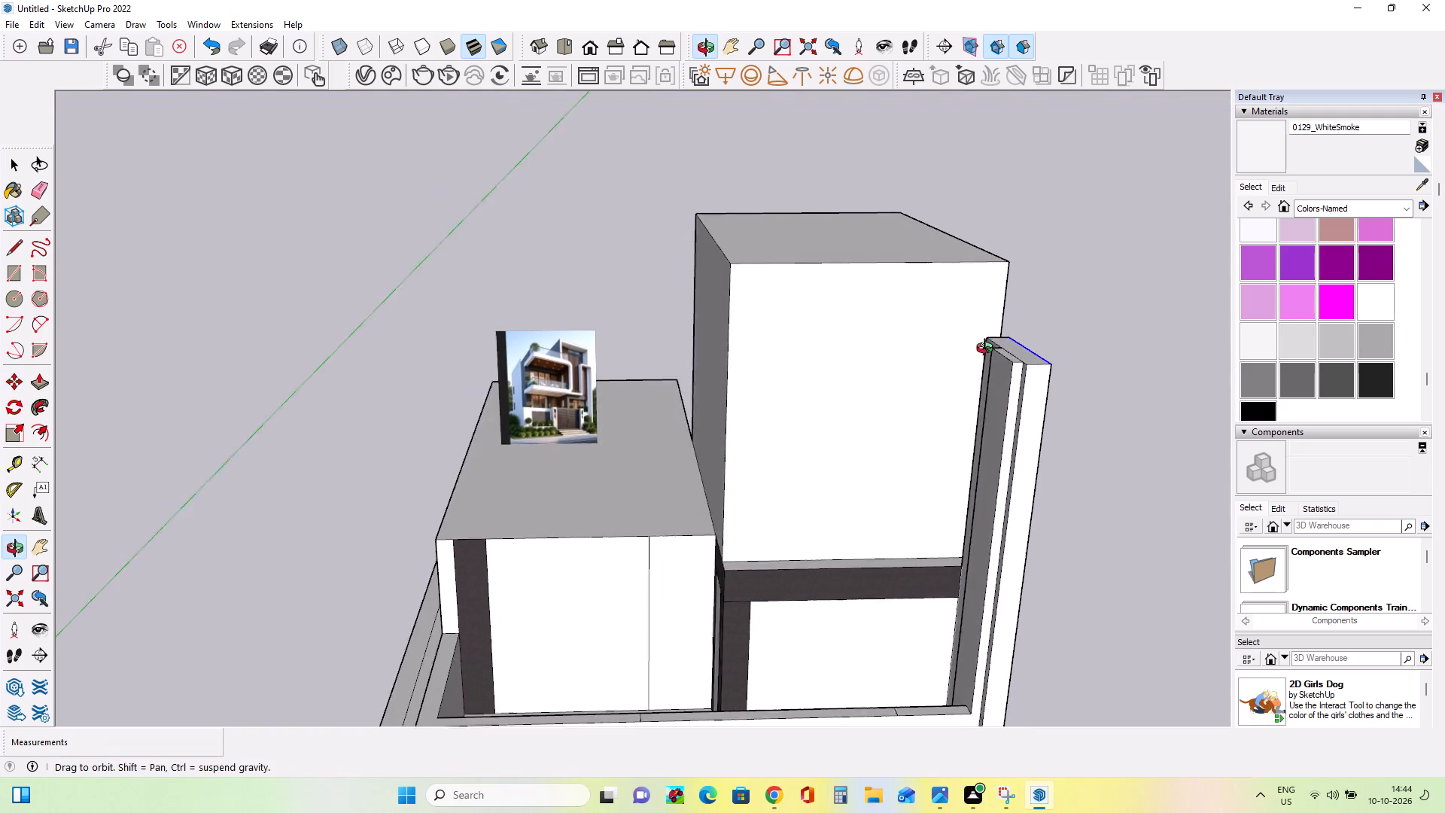
middle_click_drag(988, 350, 978, 343)
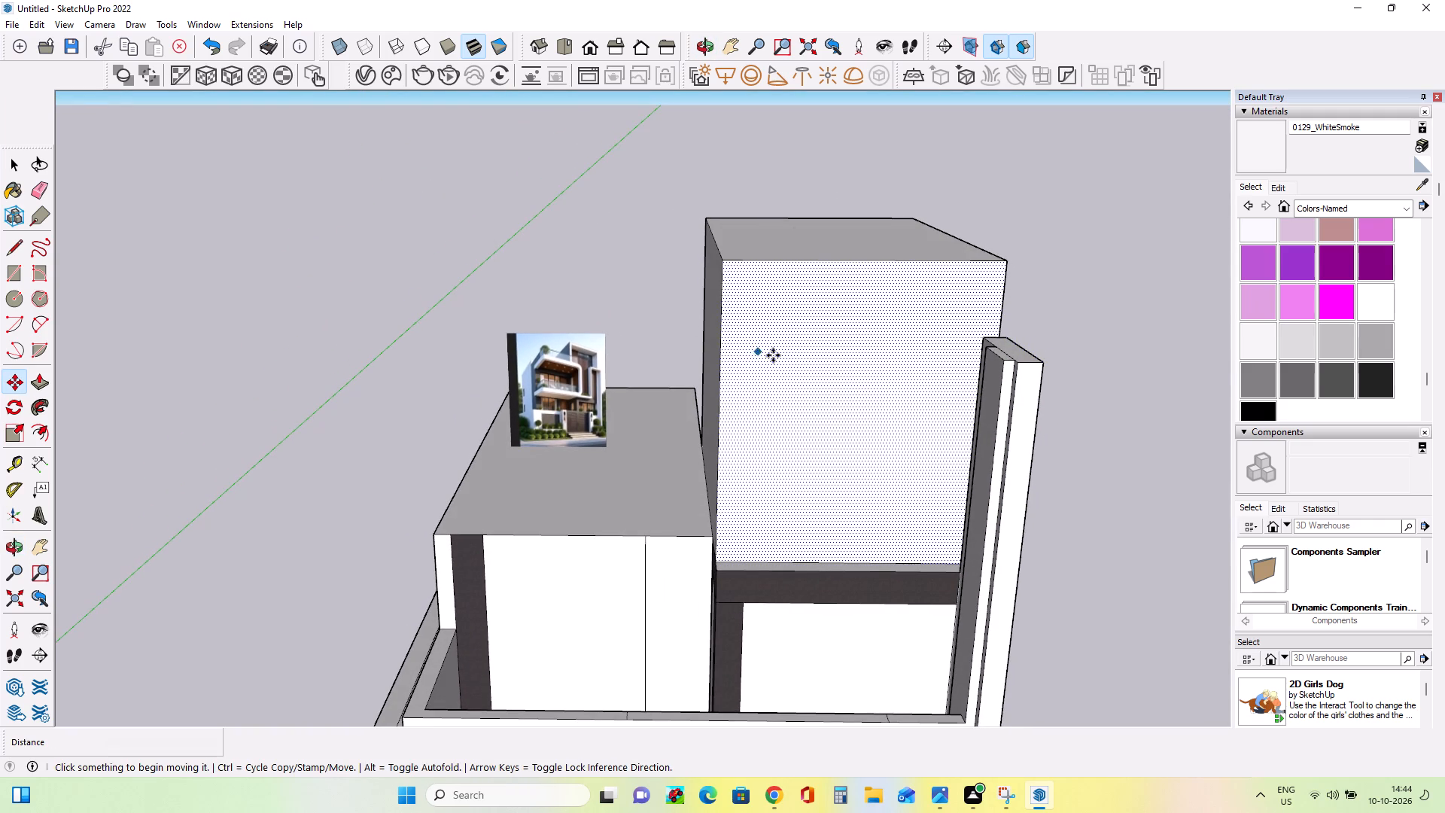
Push/Pull the top face of the tall side frame down about 1' 15/16" to shorten it.
left_click(31, 385)
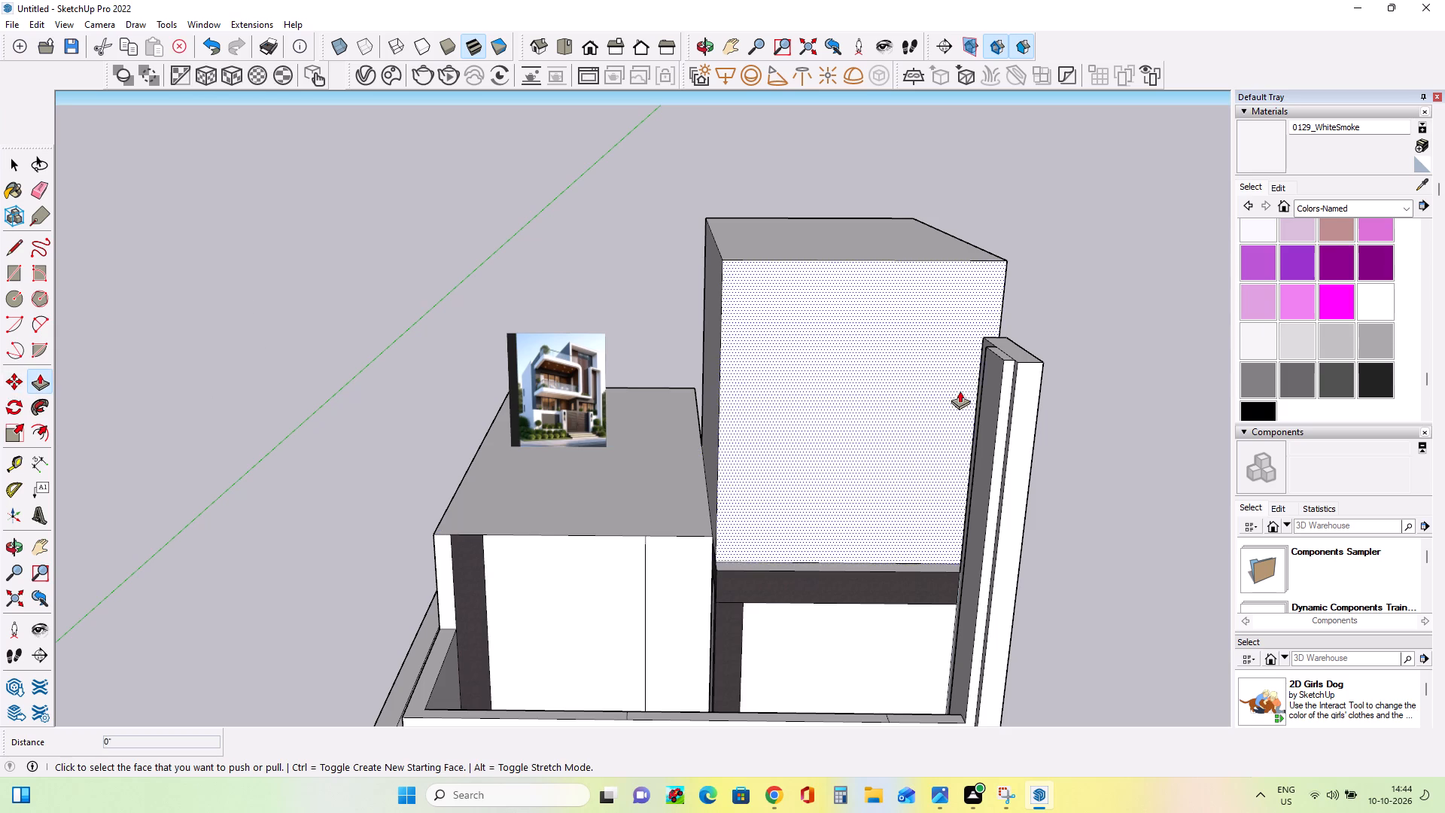
left_click(1000, 352)
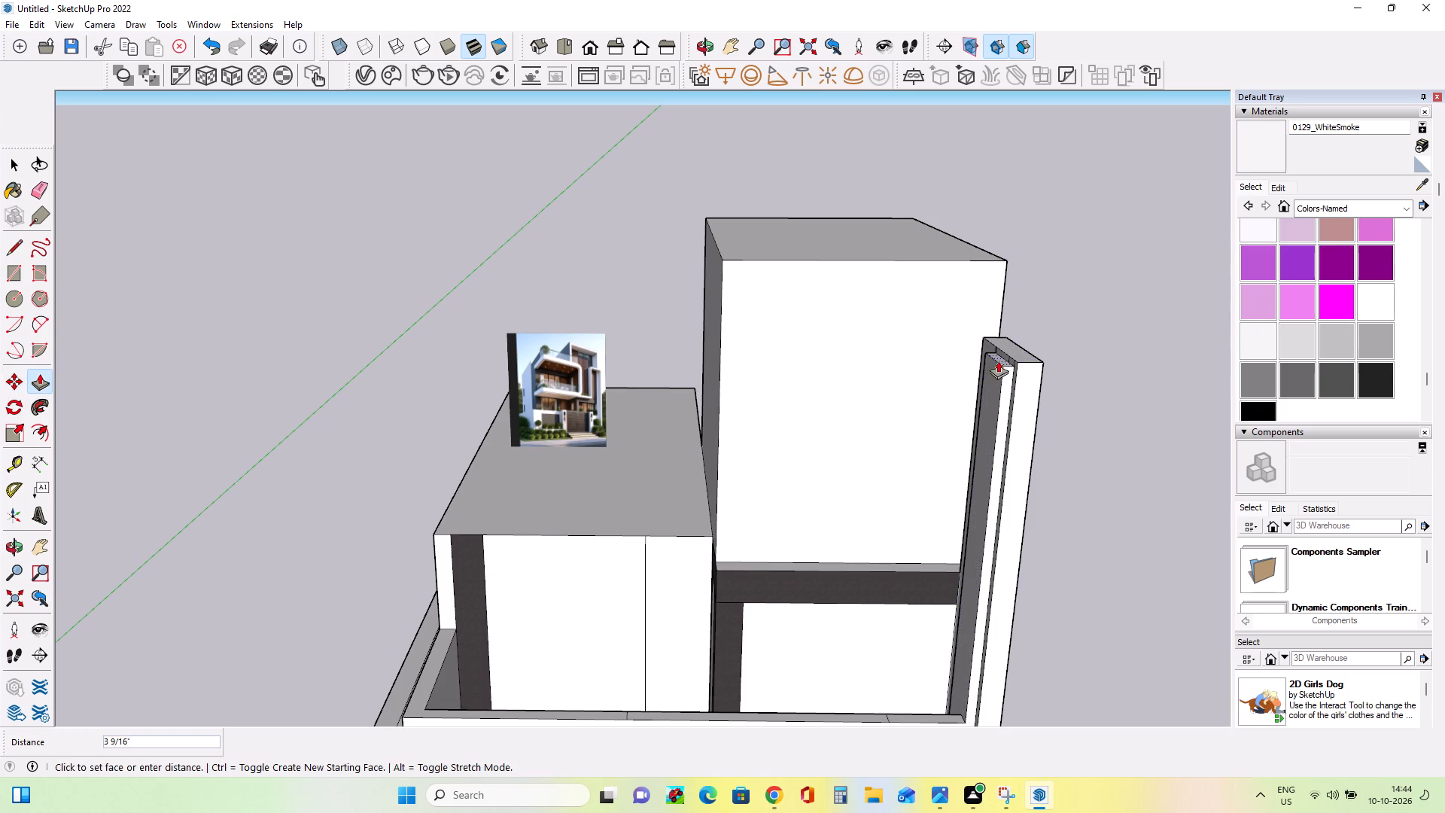
left_click(995, 371)
left_click(1025, 355)
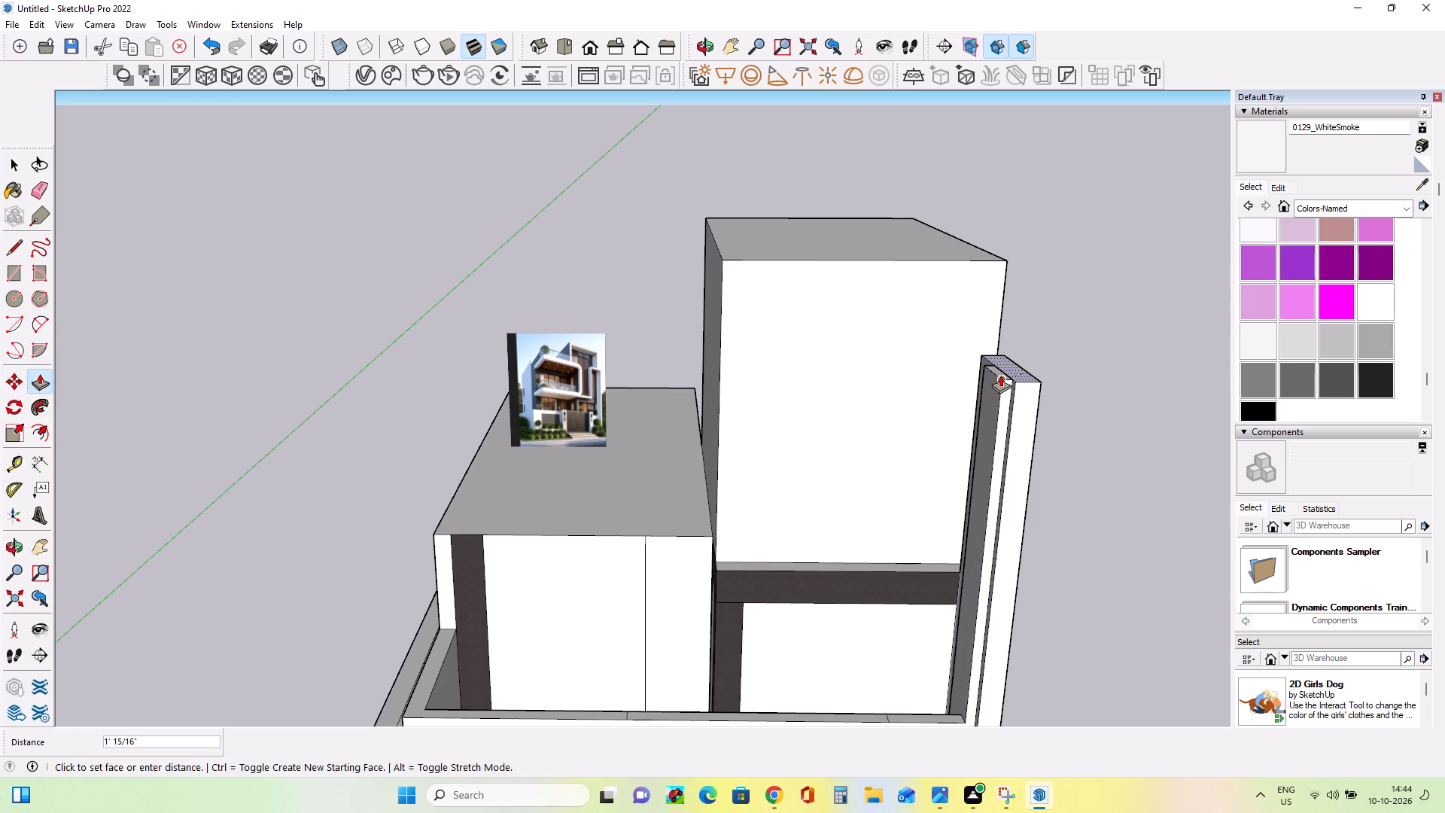
left_click(1000, 376)
Compare the shortened side frame and the upper storey with the tall white frames and slatted facade in the reference image.
middle_click_drag(1057, 399, 1076, 352)
middle_click_drag(1004, 360, 1010, 422)
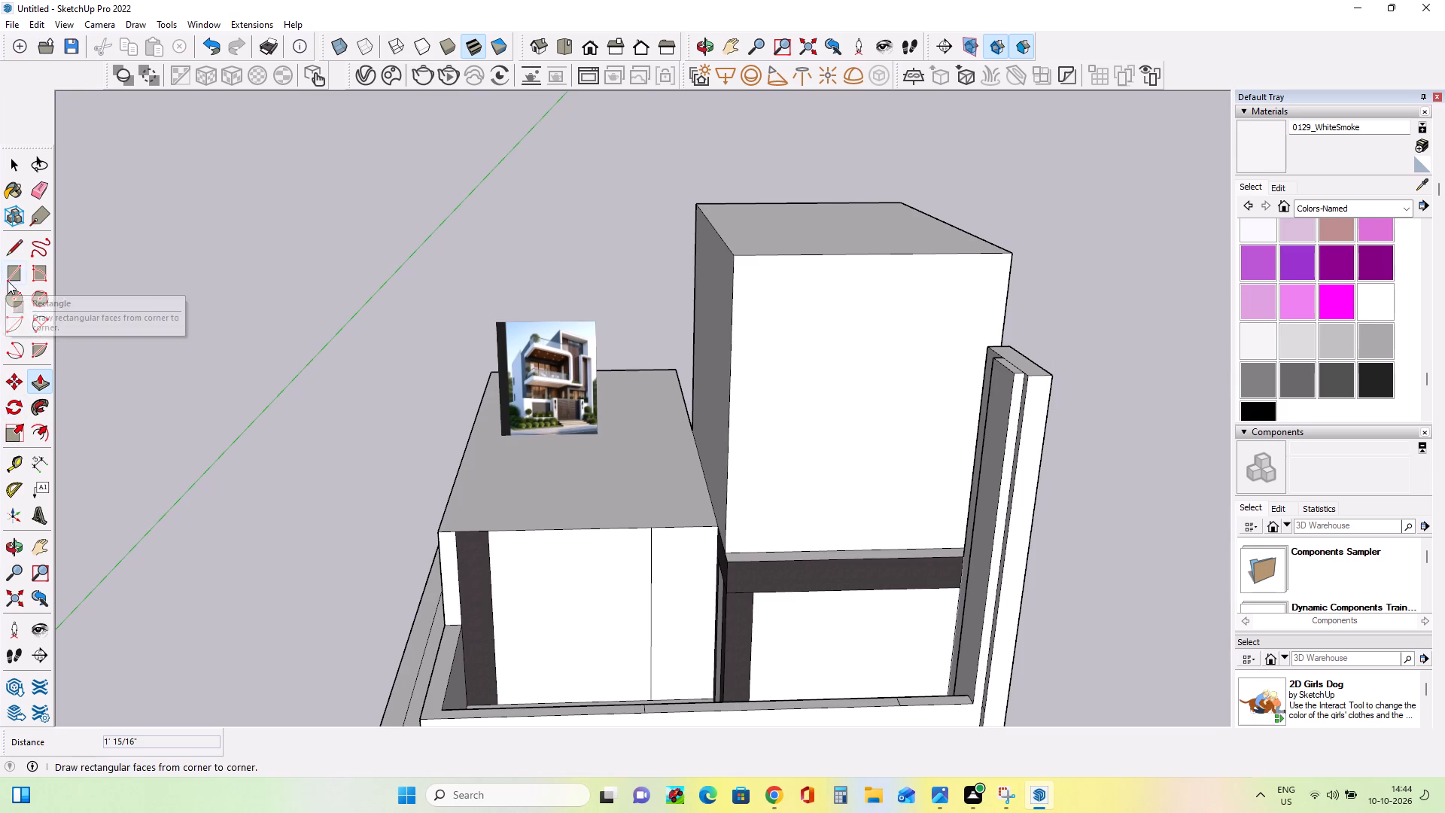
middle_click_drag(1051, 367, 1098, 397)
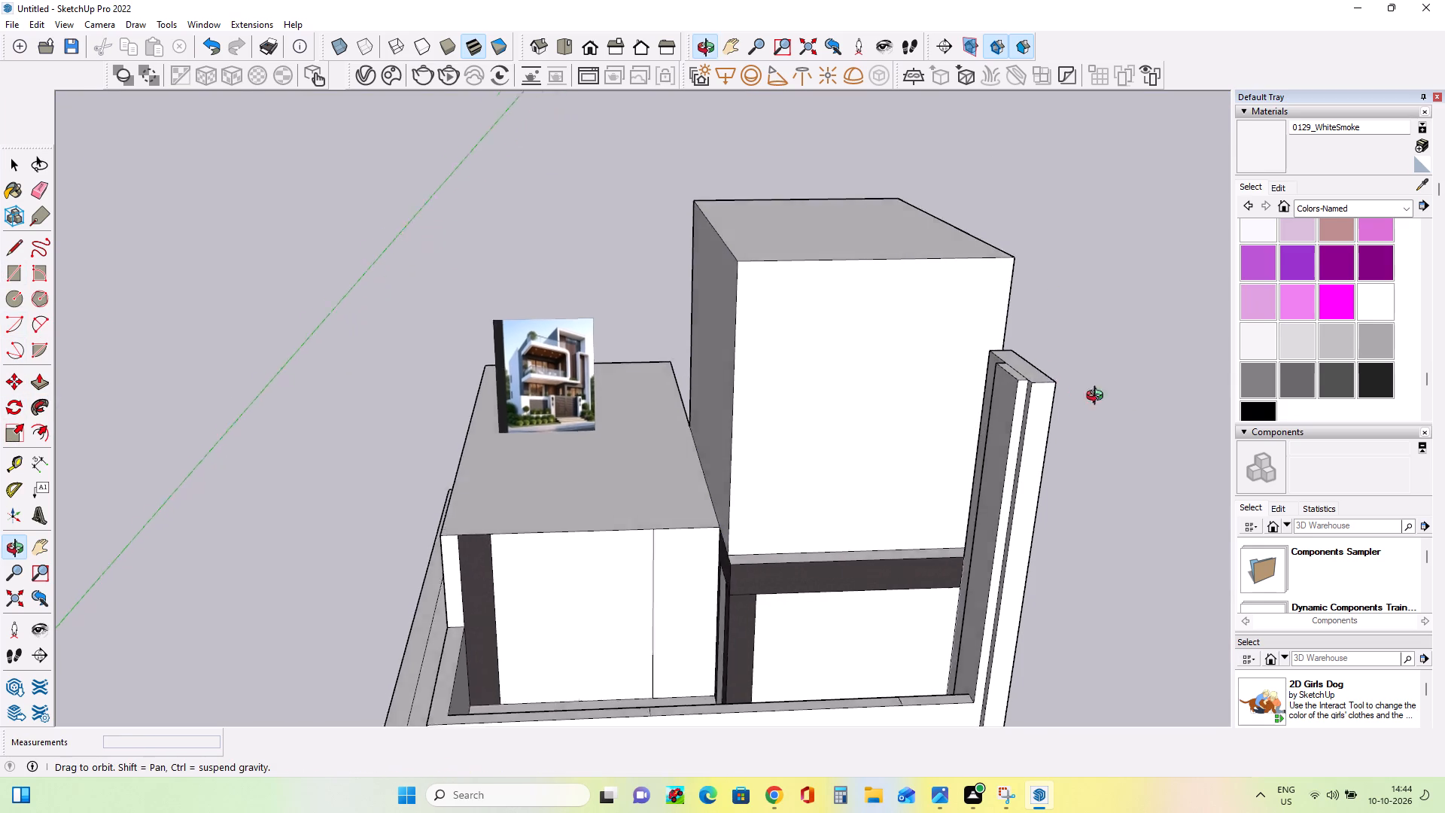
middle_click_drag(1098, 397, 1214, 400)
scroll(1037, 362, "up", 3)
middle_click(1042, 361)
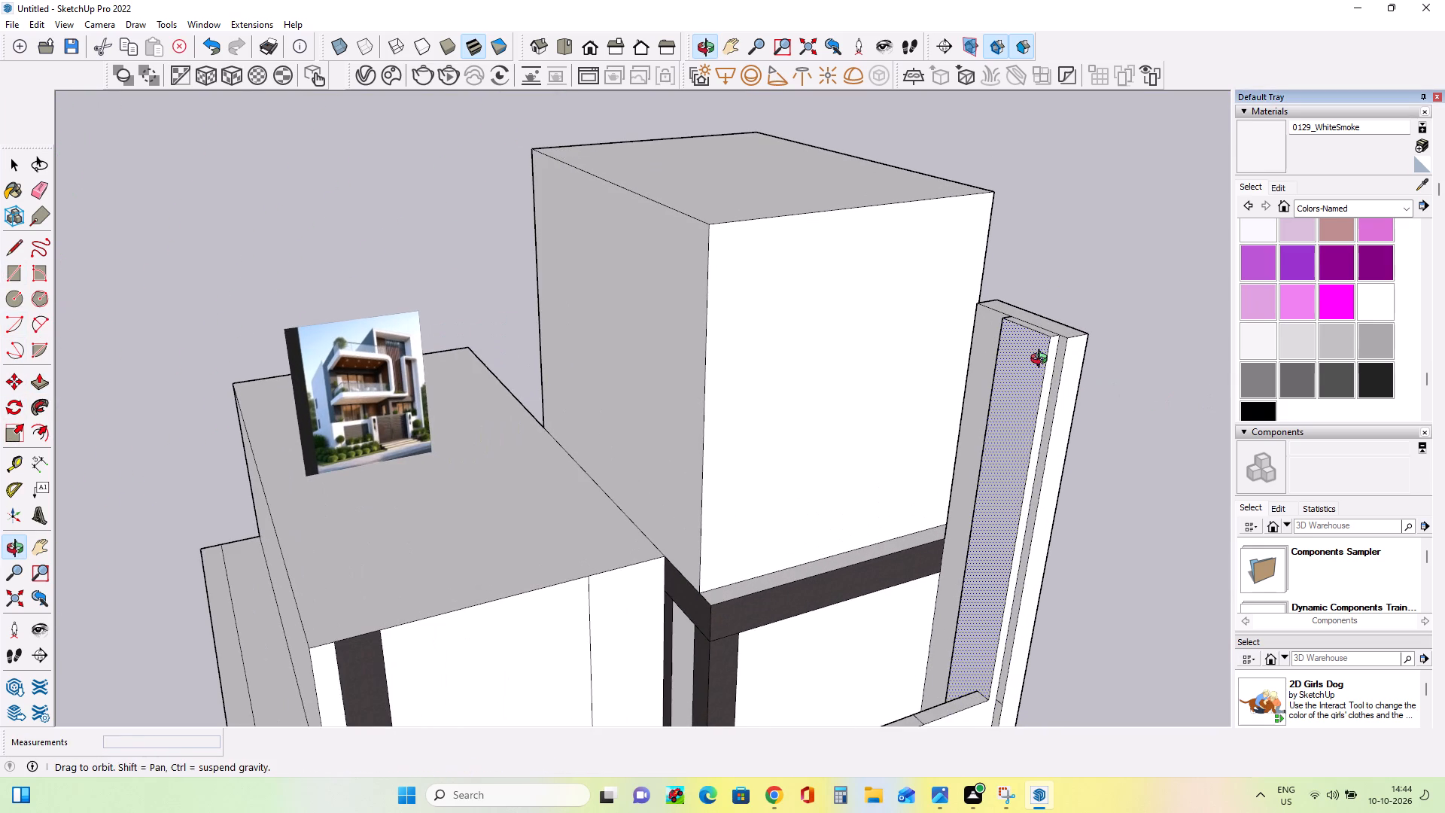
scroll(395, 355, "up", 8)
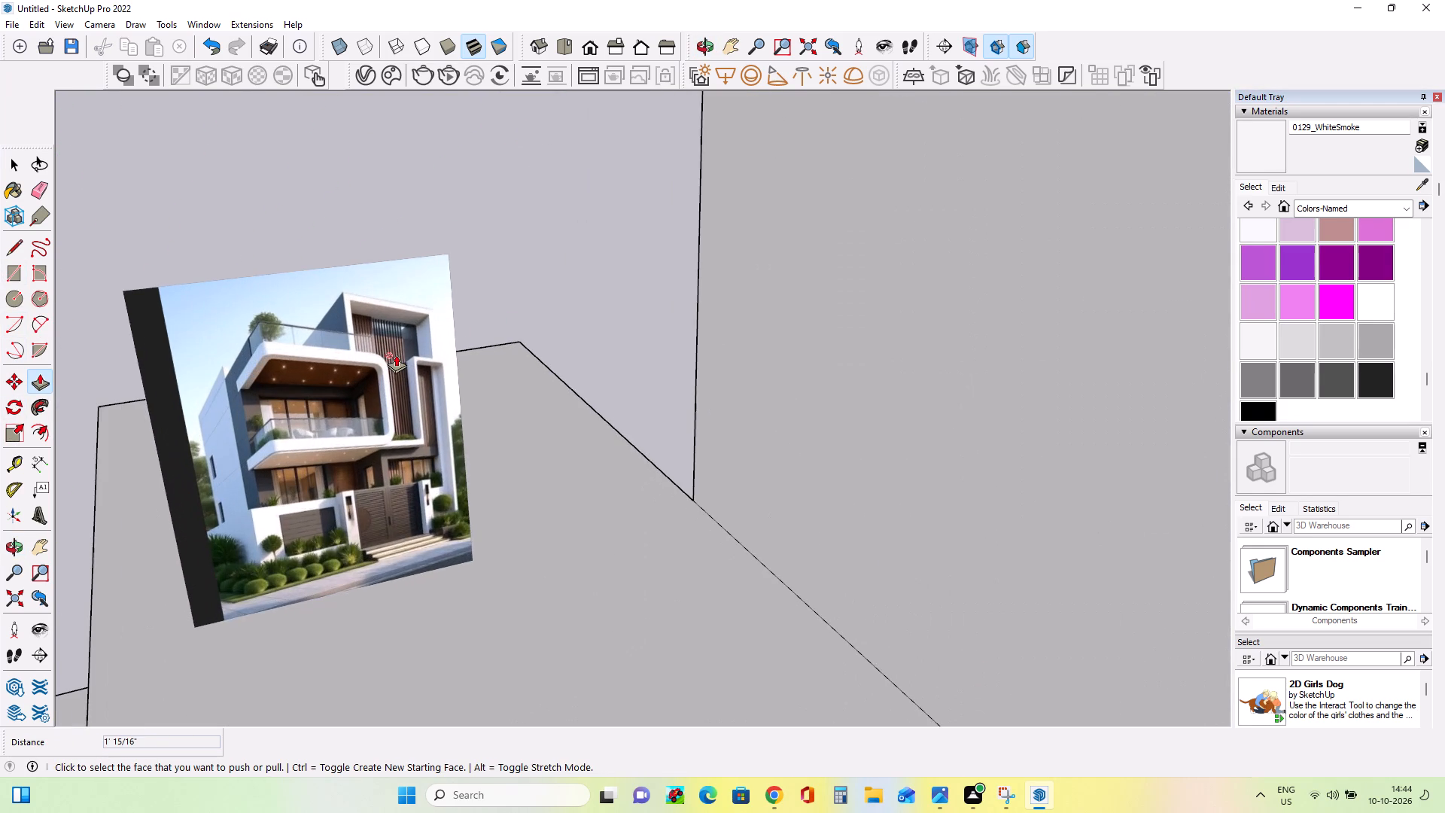
scroll(396, 355, "up", 3)
scroll(479, 401, "up", 7)
scroll(481, 398, "down", 2)
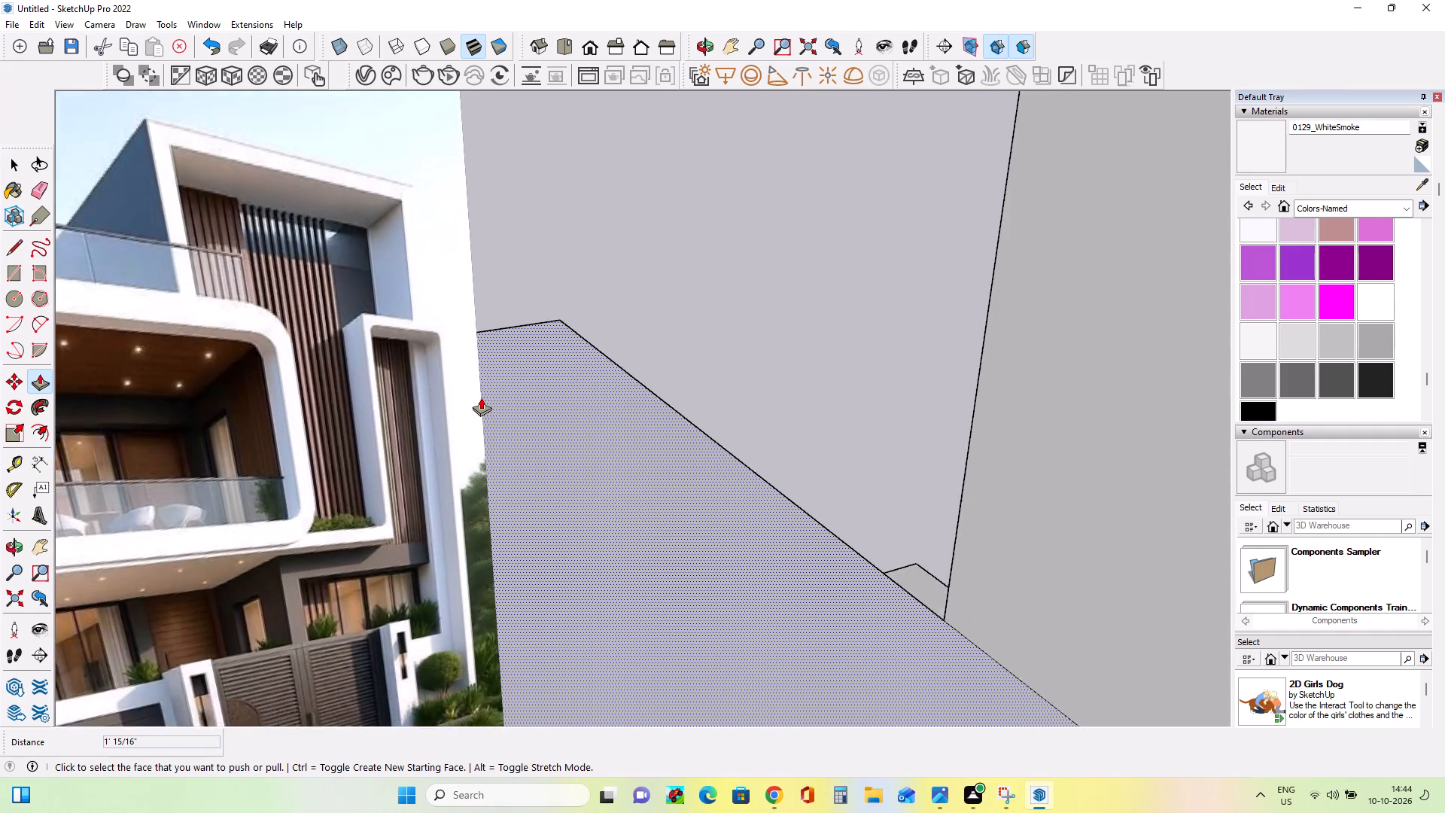
scroll(481, 397, "down", 16)
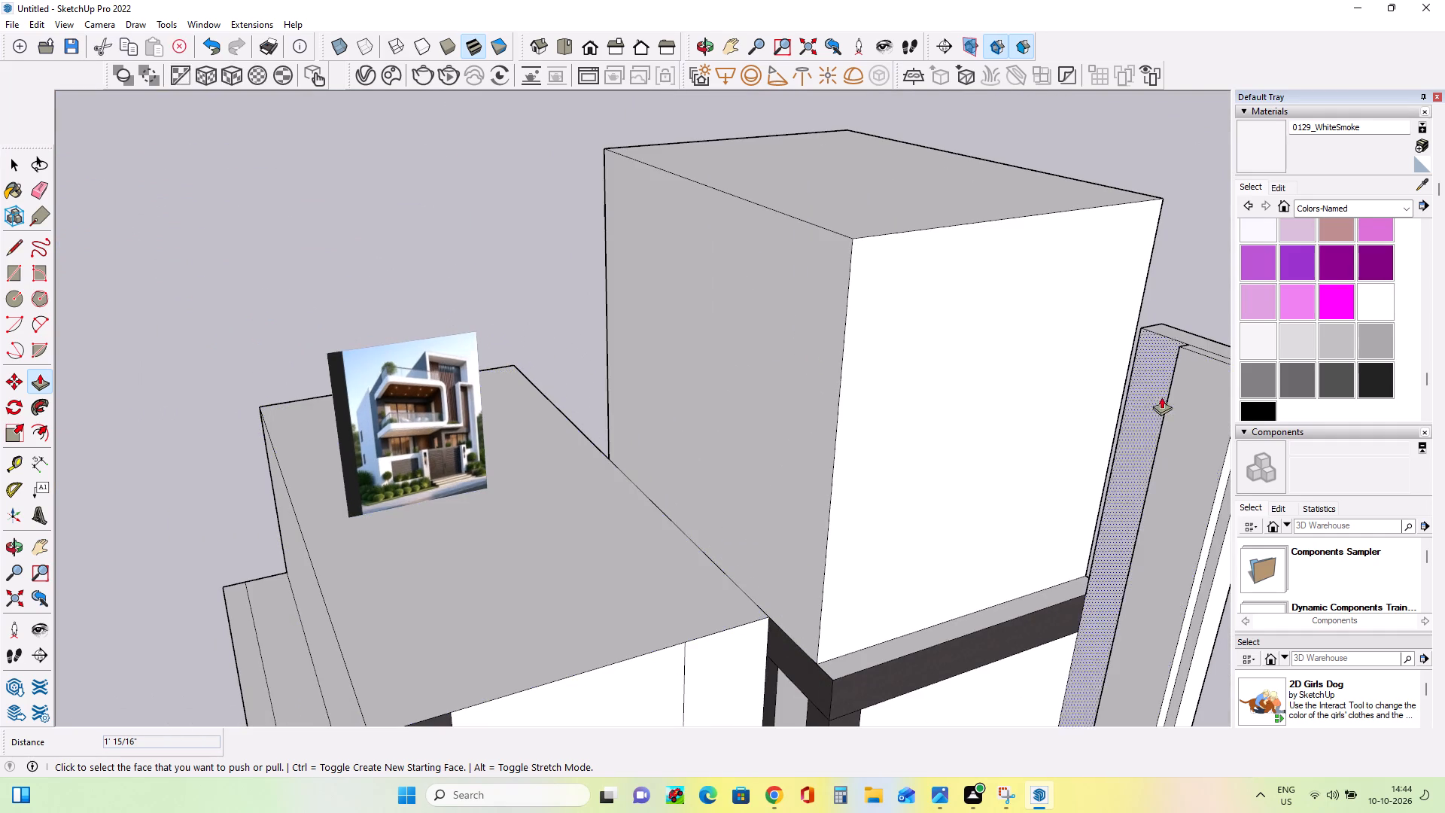
scroll(473, 415, "up", 12)
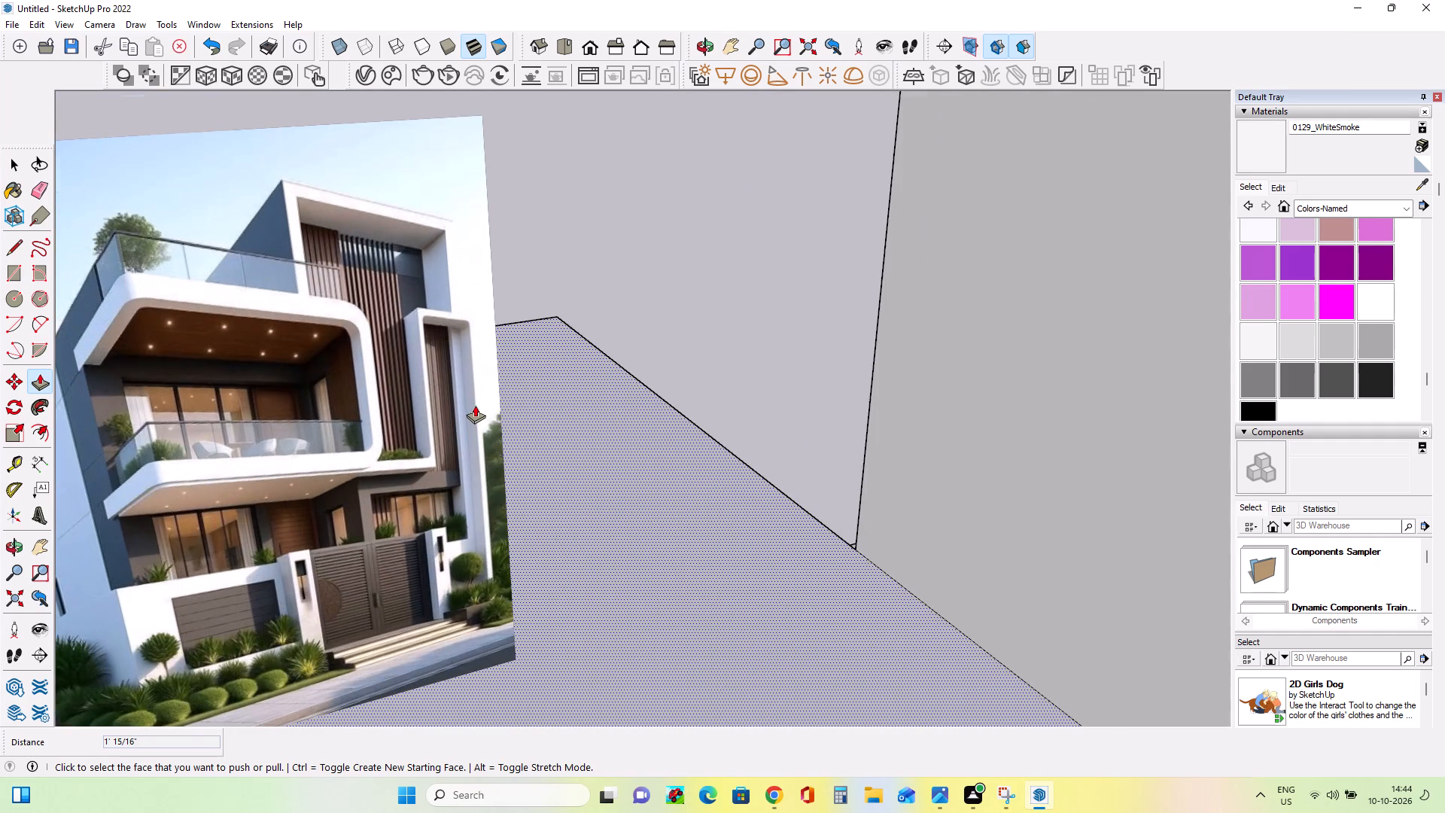
scroll(475, 405, "up", 7)
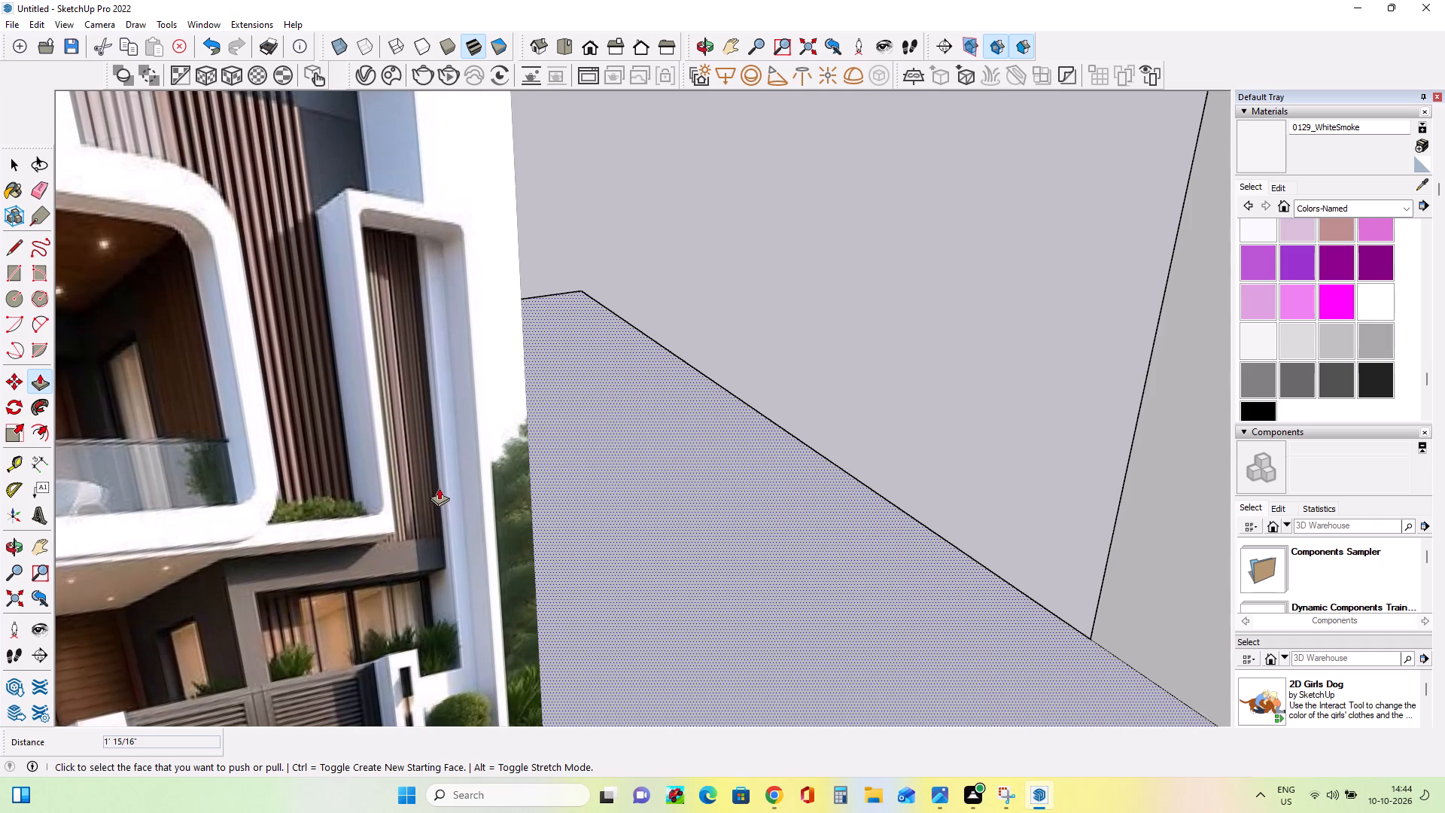
Push/Pull the top face of the tall side frame up about 1' 9/16" to make the frame taller.
scroll(430, 477, "down", 4)
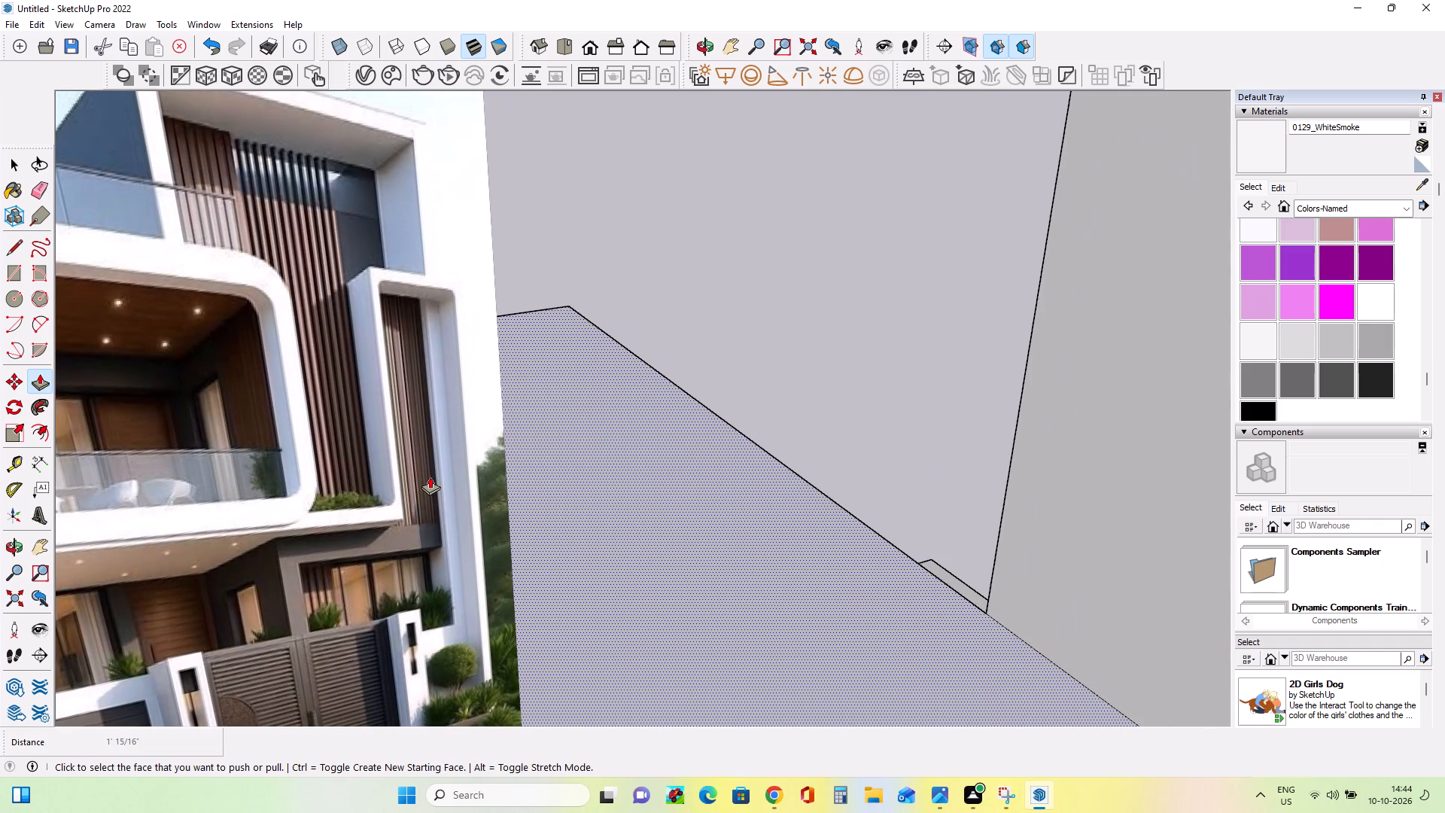
scroll(430, 477, "down", 20)
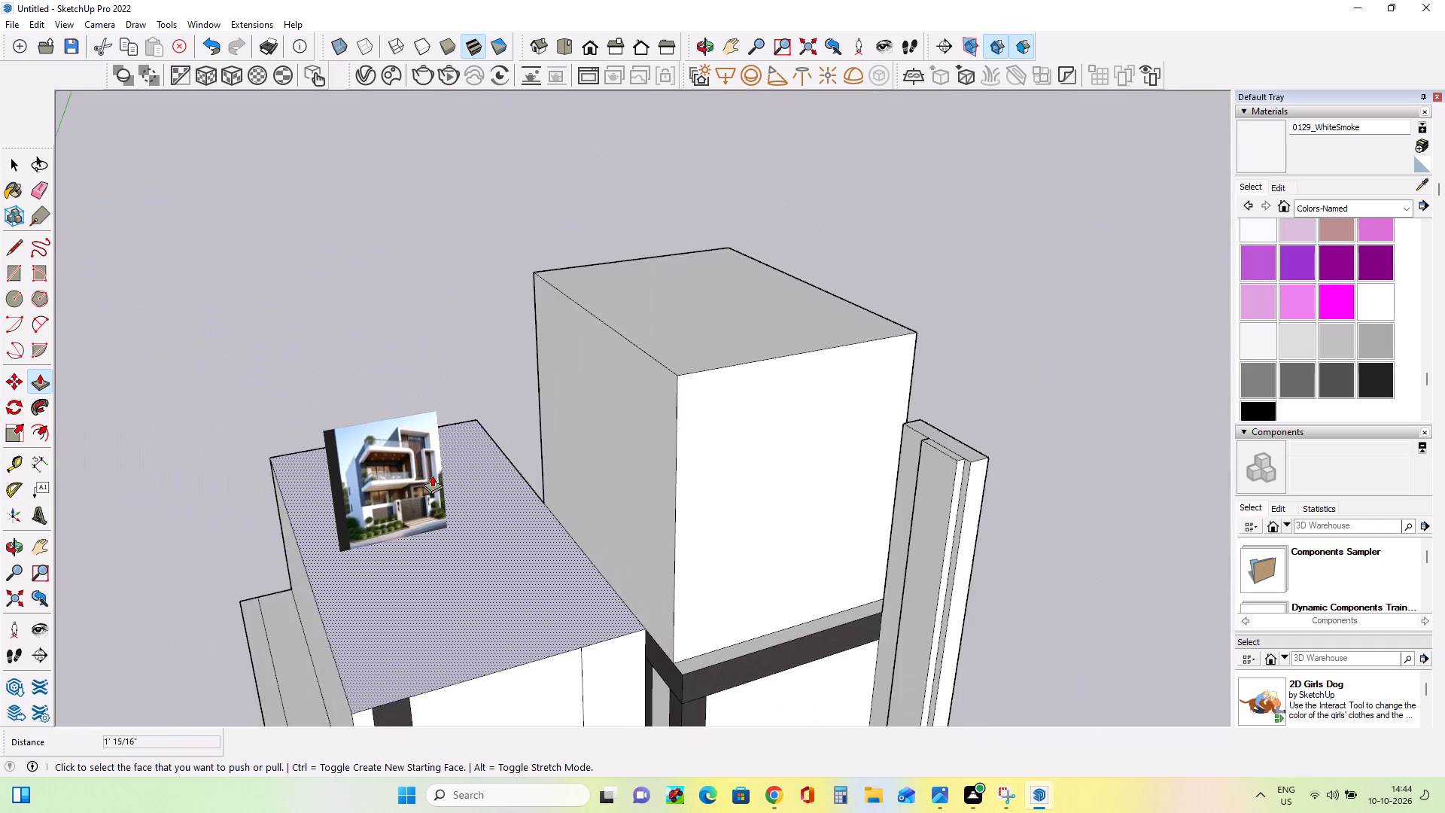
scroll(432, 475, "down", 3)
scroll(799, 481, "up", 4)
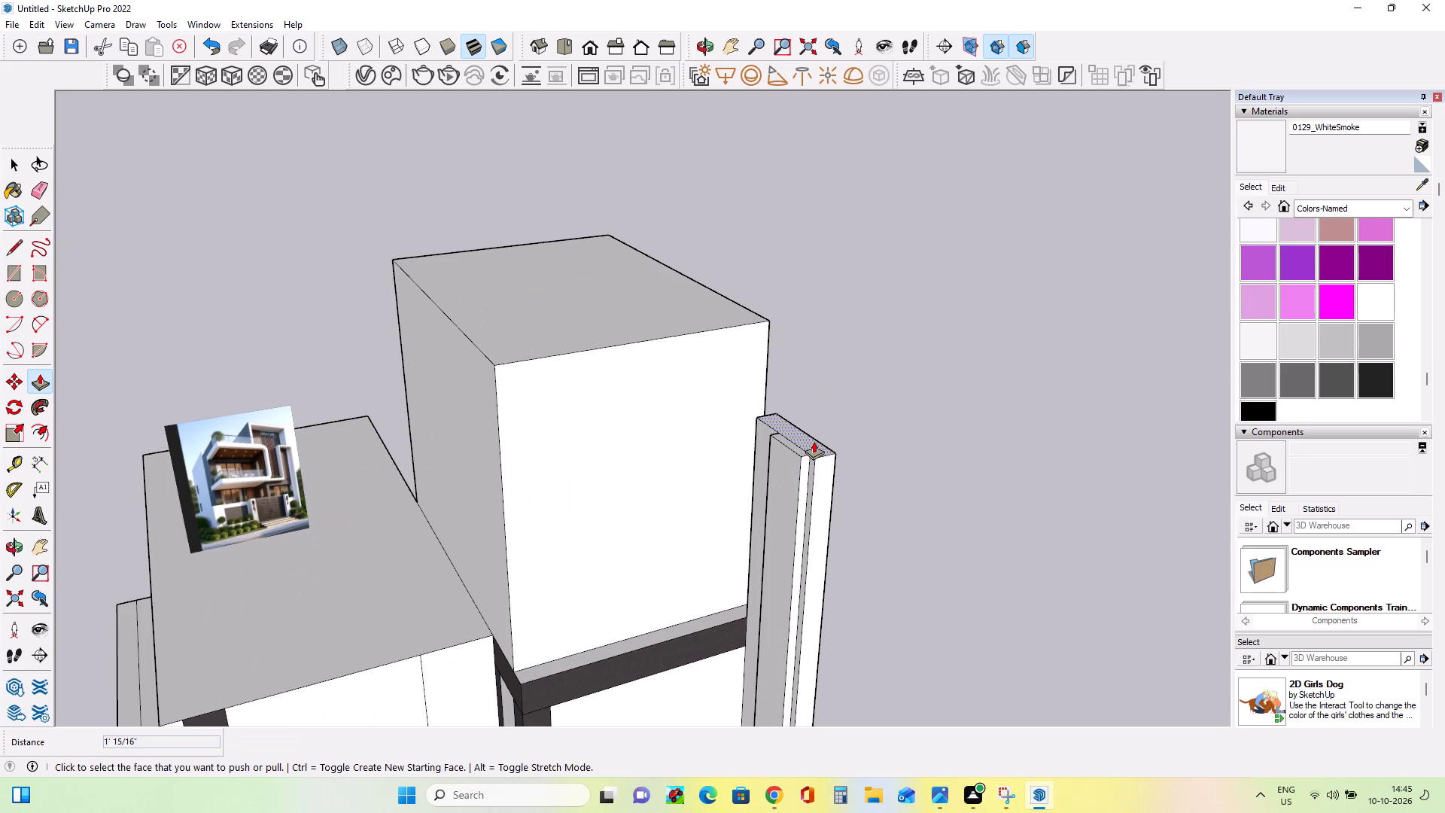
left_click(814, 441)
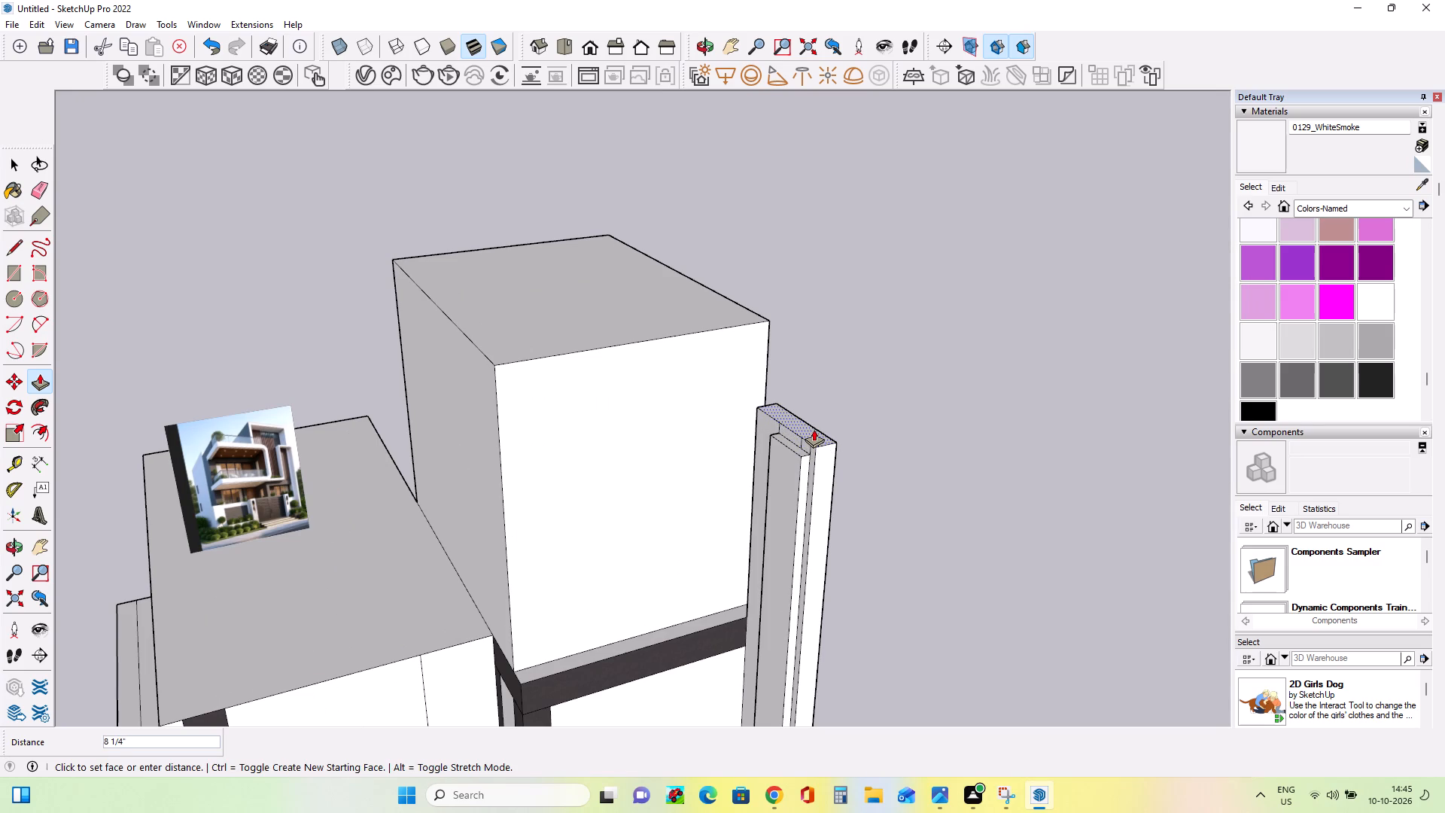
left_click(814, 424)
Erase the leftover seam edges near the top of the side frame's inner face.
left_click(45, 182)
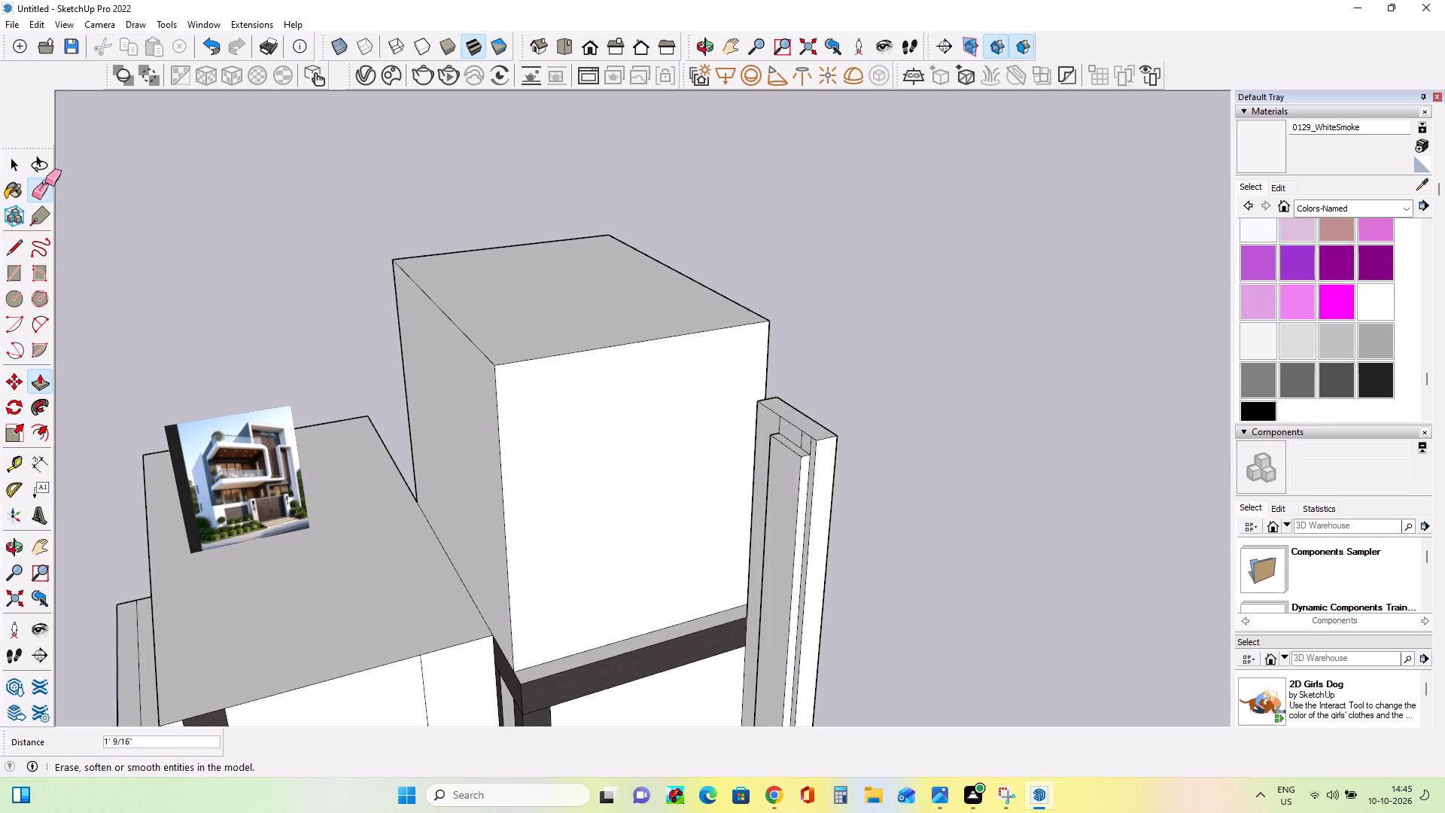
left_click_drag(776, 428, 783, 431)
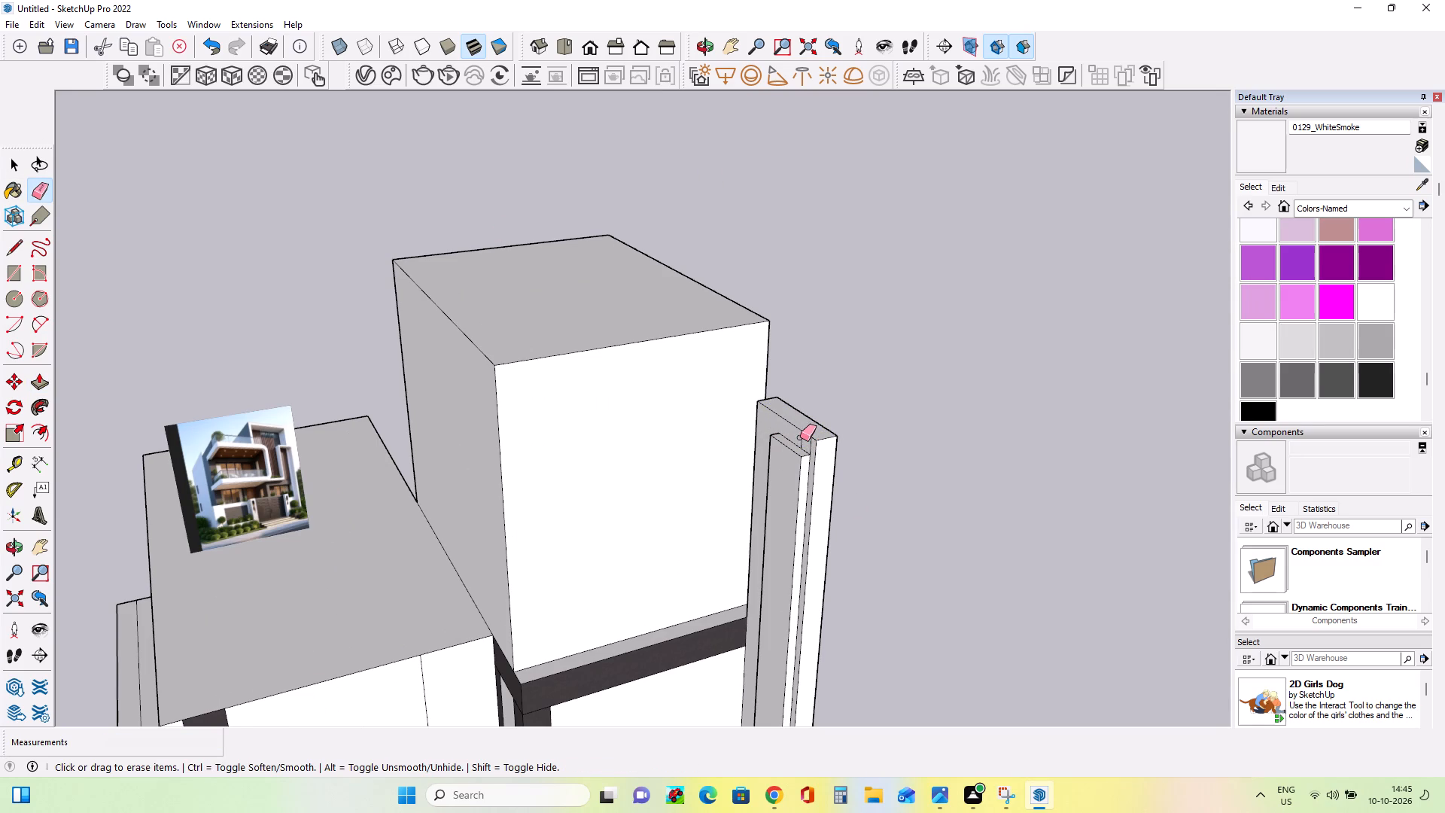
left_click_drag(801, 437, 814, 447)
middle_click_drag(832, 446, 832, 457)
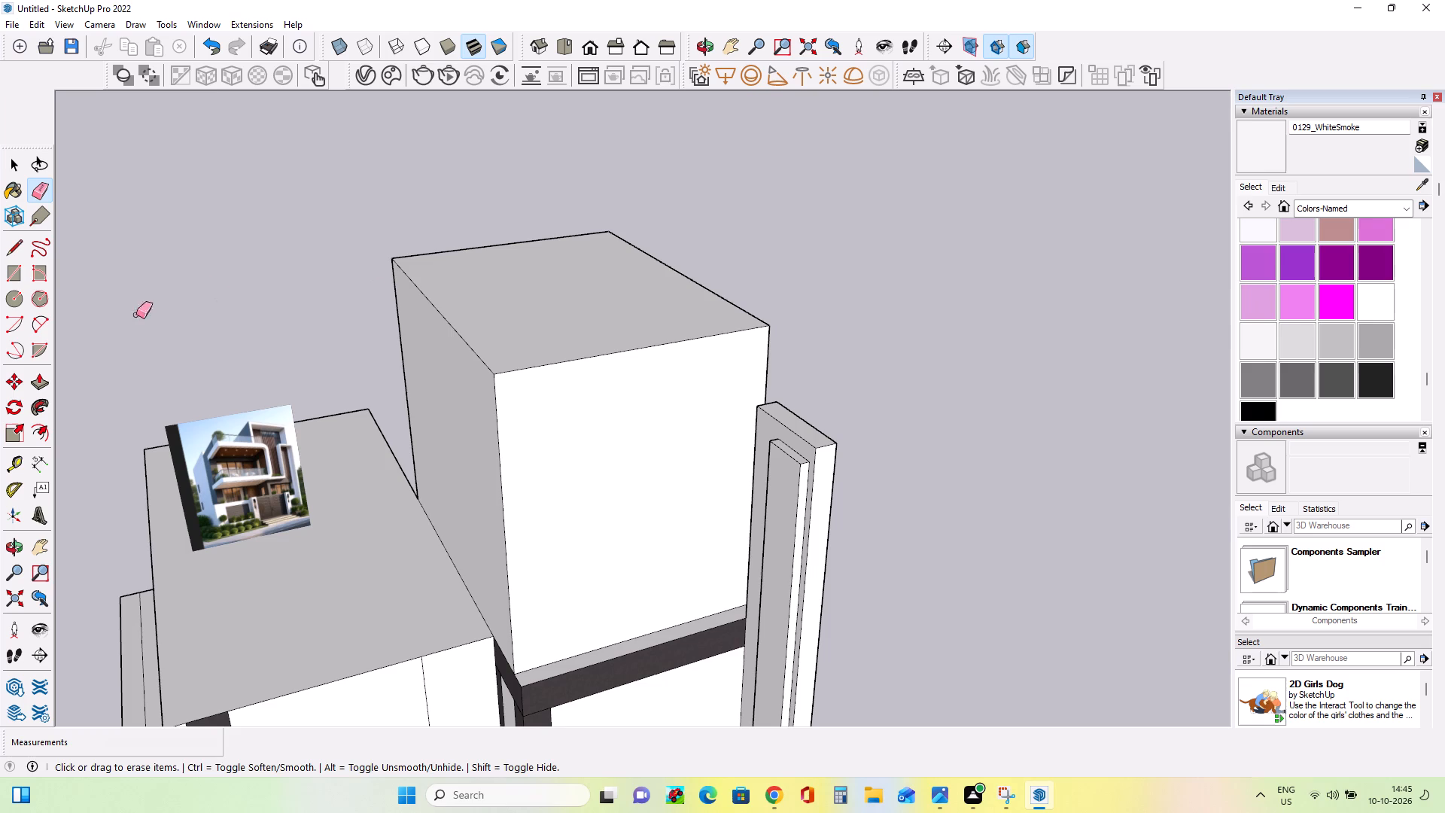
Draw lines from the inner panel's top corners to both edges of the side frame, dividing off a strip along its top.
left_click(17, 247)
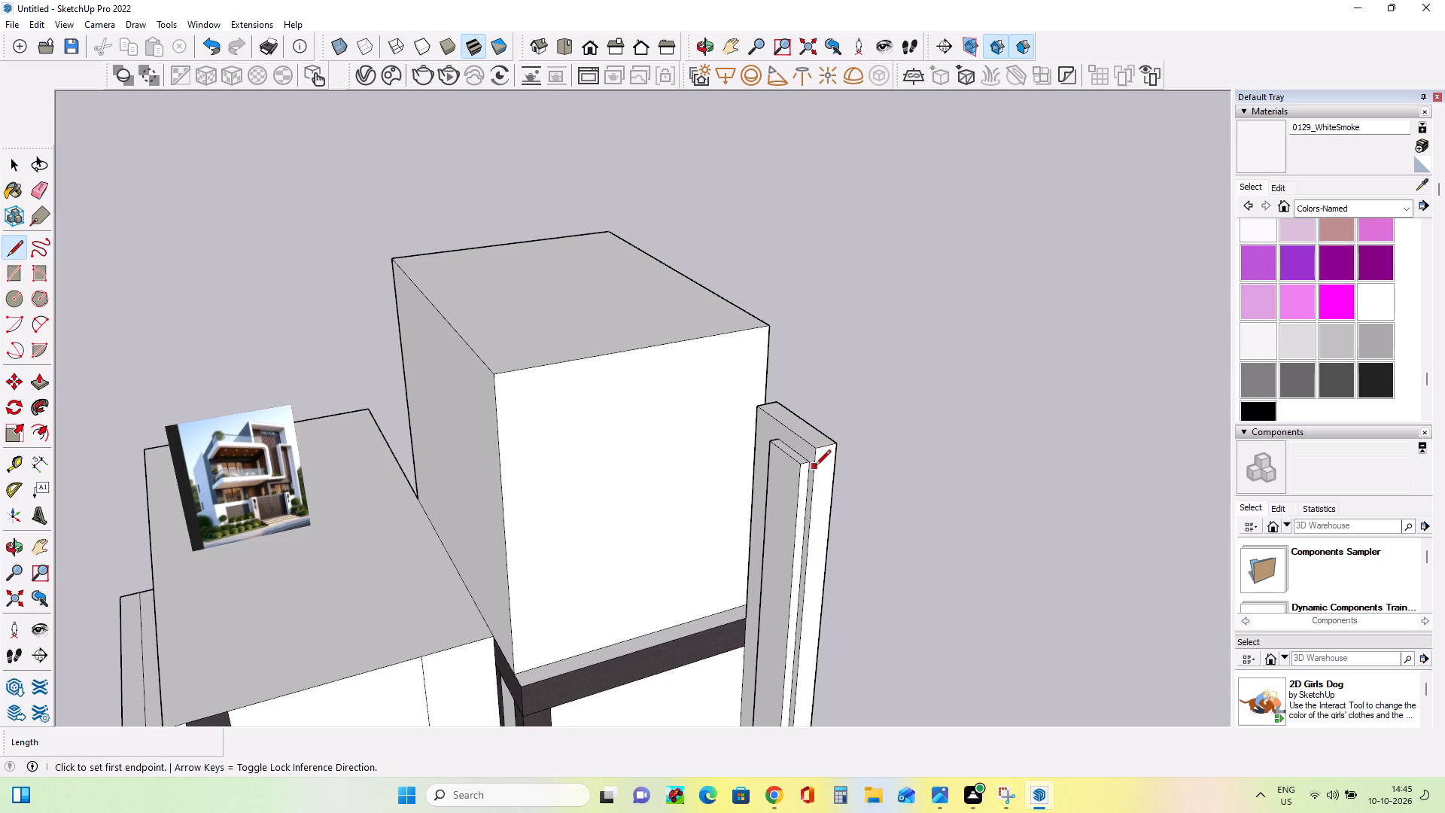
scroll(813, 467, "down", 1)
scroll(813, 467, "up", 11)
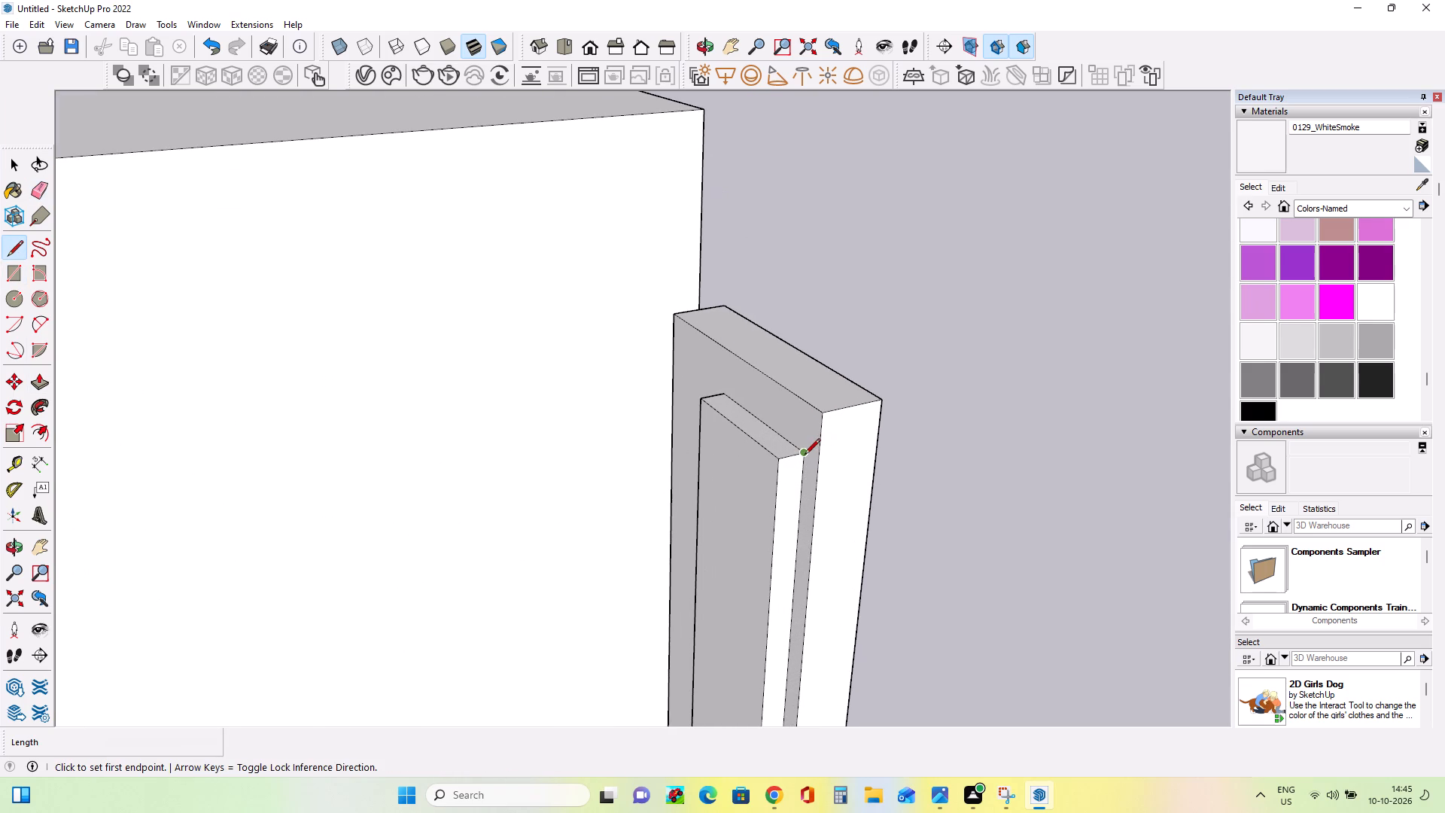
left_click(805, 455)
left_click(817, 468)
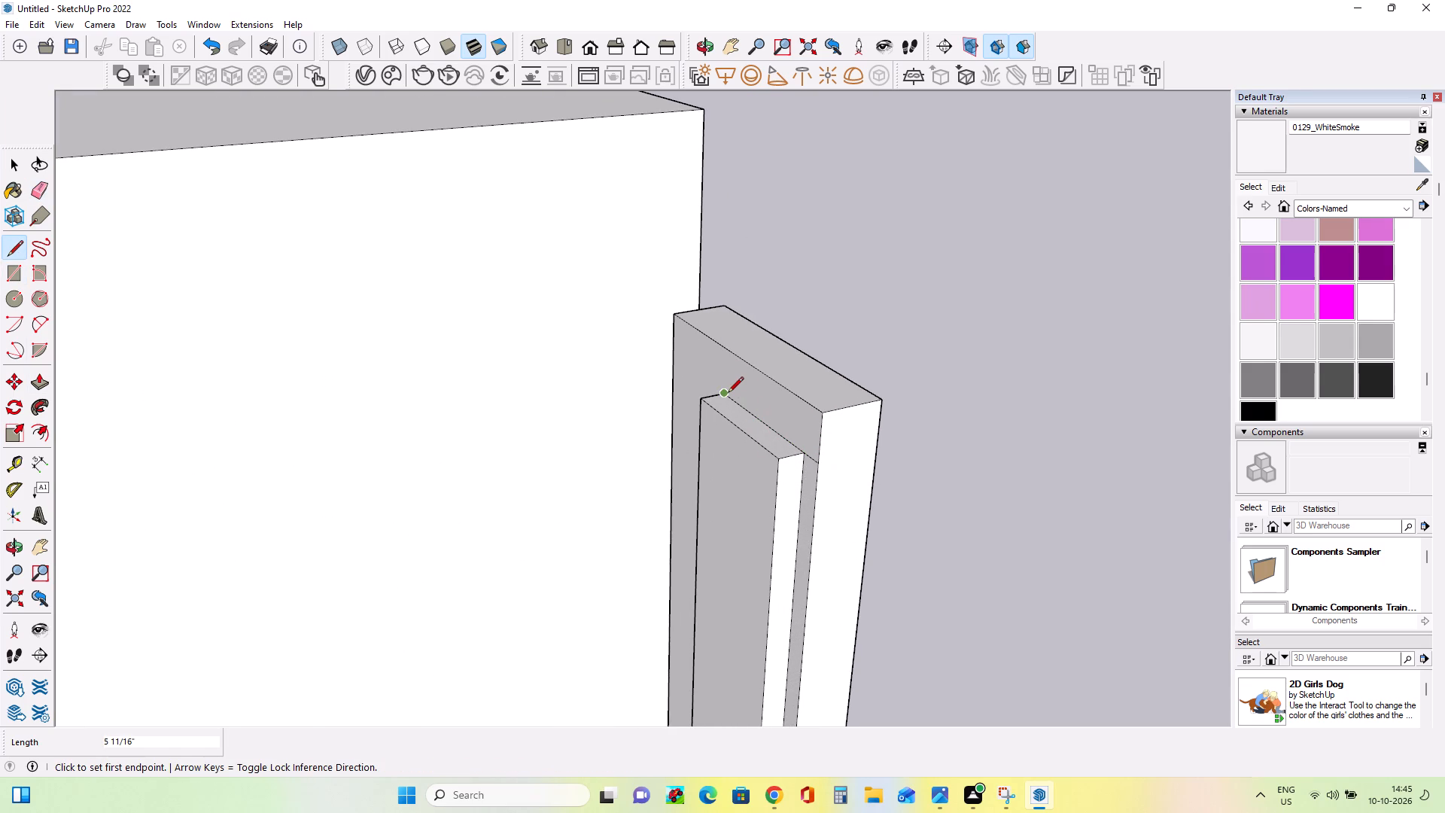
left_click(728, 394)
left_click(674, 355)
Push/Pull the top strip of the side frame outward about 2 1/16" plus 18' 2 5/16", forming a beam across the upper block's front.
middle_click_drag(808, 431, 820, 474)
left_click(42, 386)
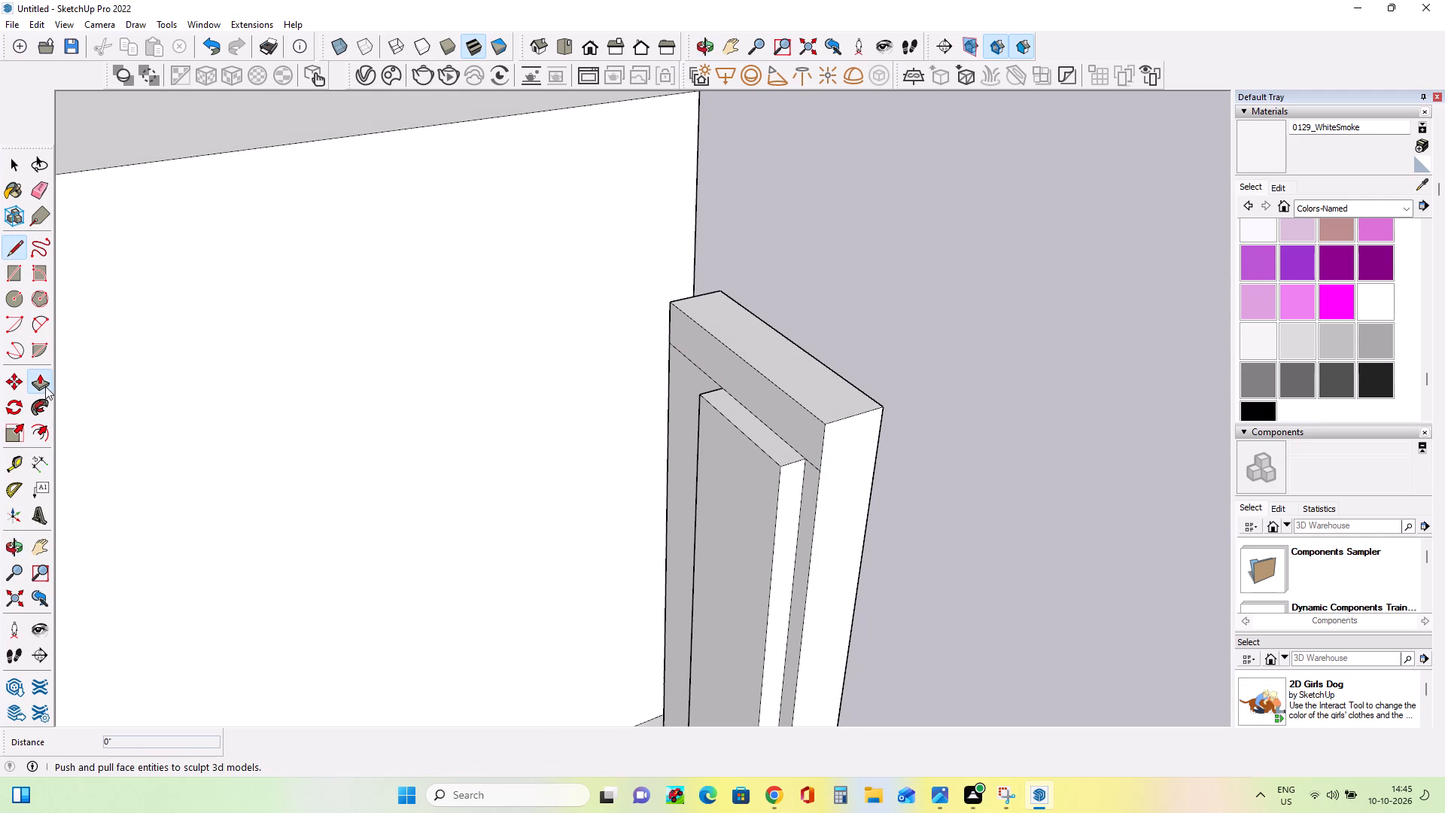
left_click_drag(789, 422, 781, 421)
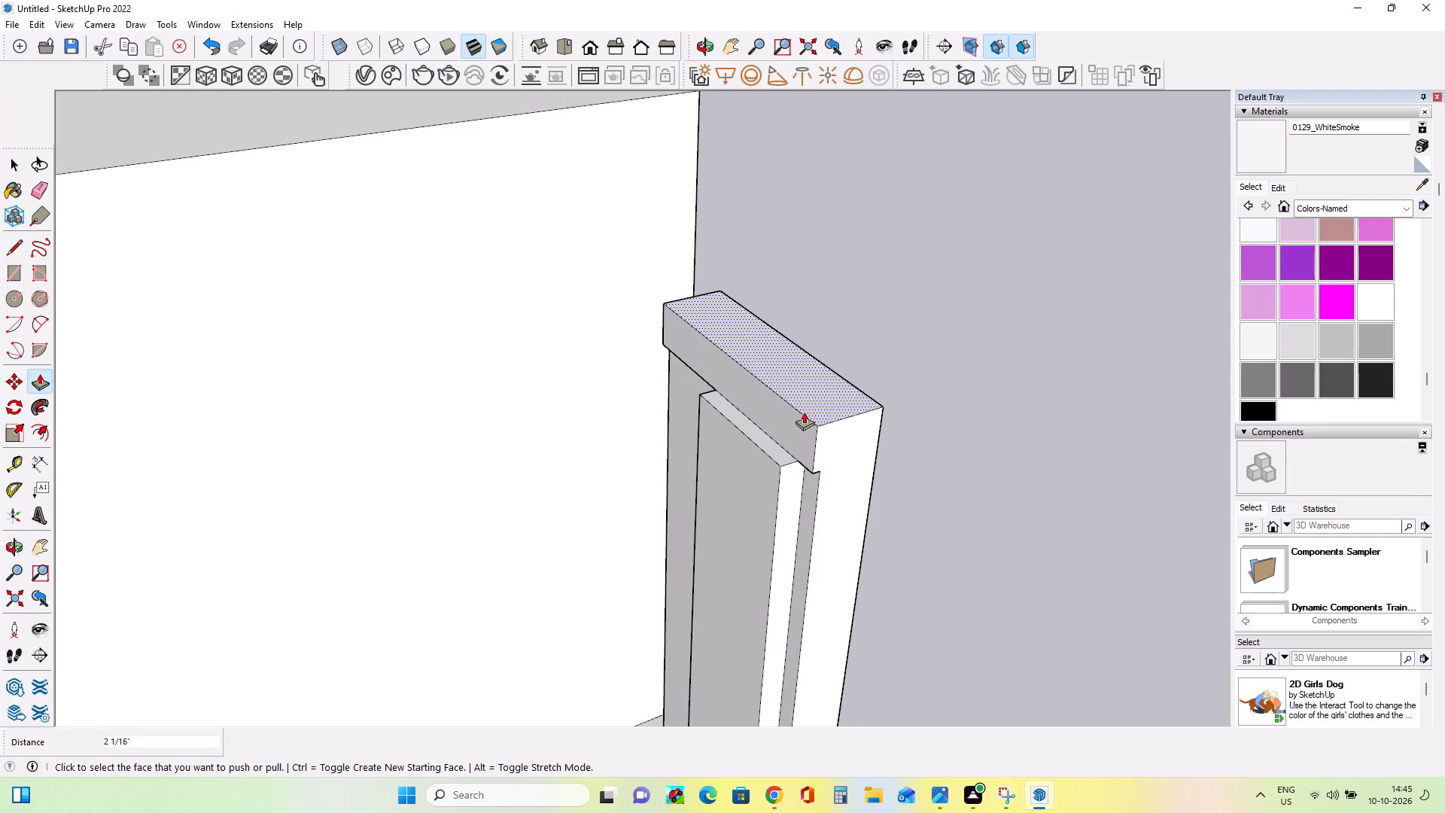
left_click(792, 426)
scroll(315, 553, "down", 9)
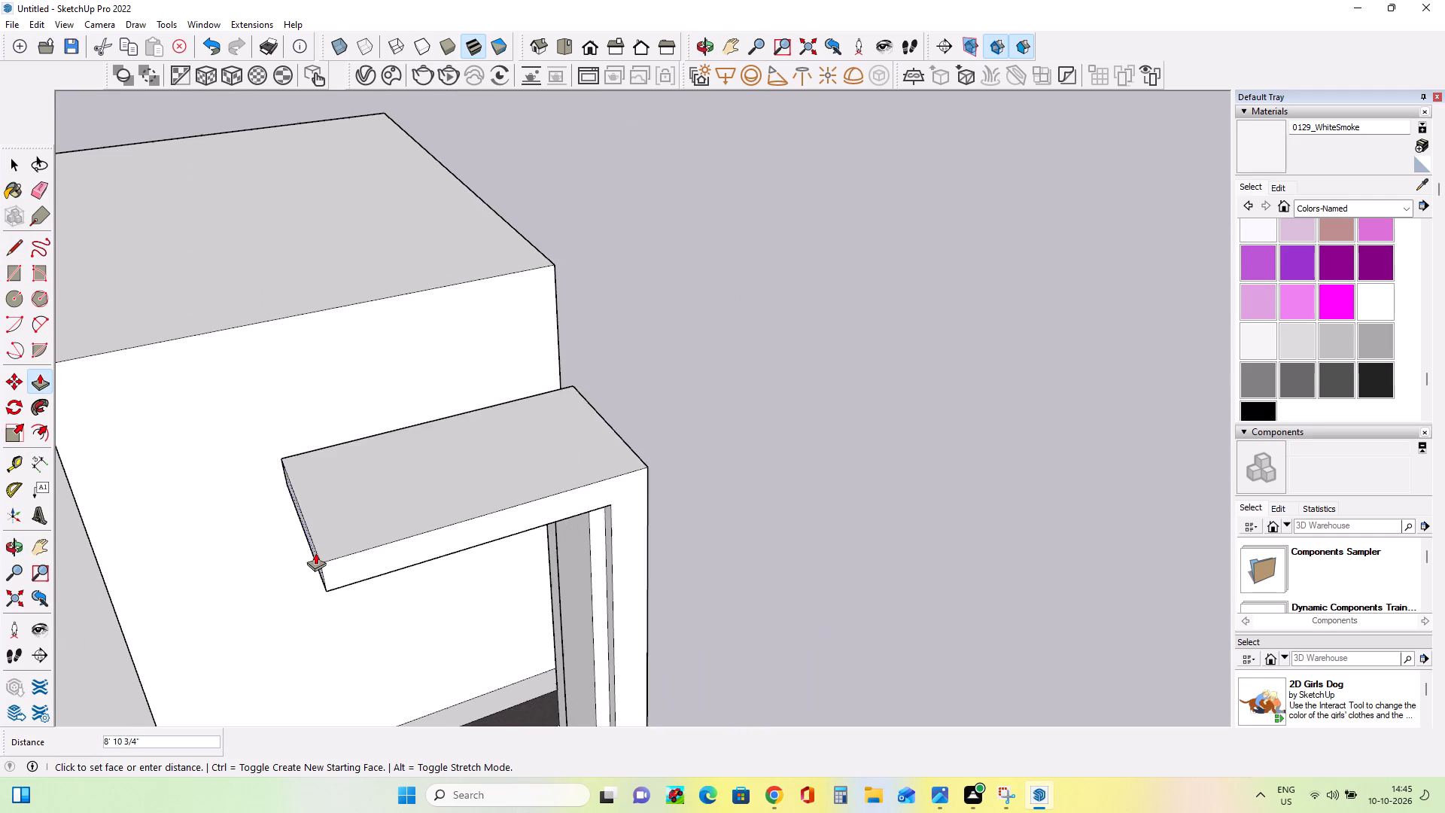
scroll(315, 553, "down", 15)
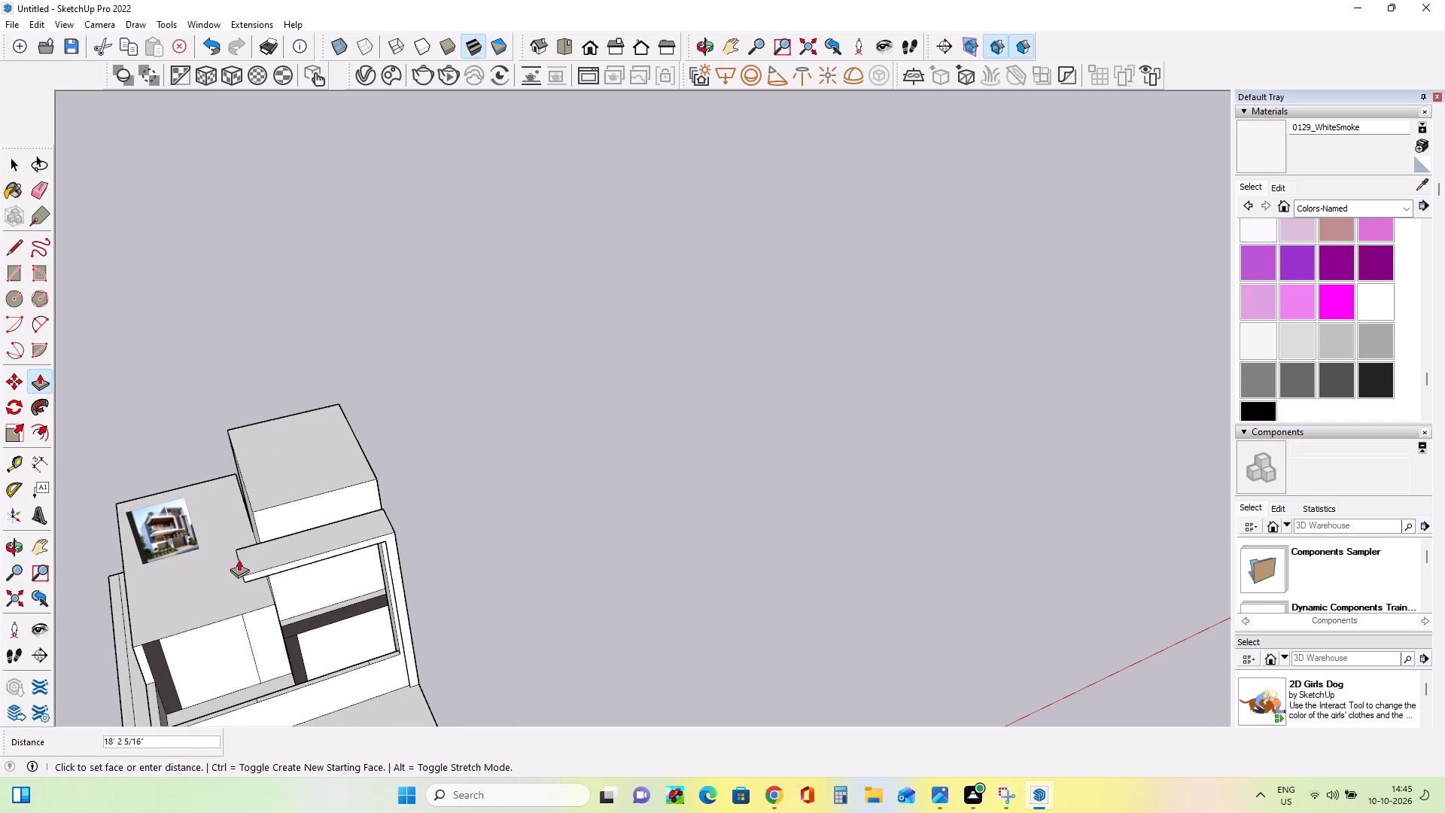
left_click(239, 559)
Move the reference image about 46' 13/16" off the lower block's roof to open space beside the model.
middle_click_drag(388, 640, 383, 491)
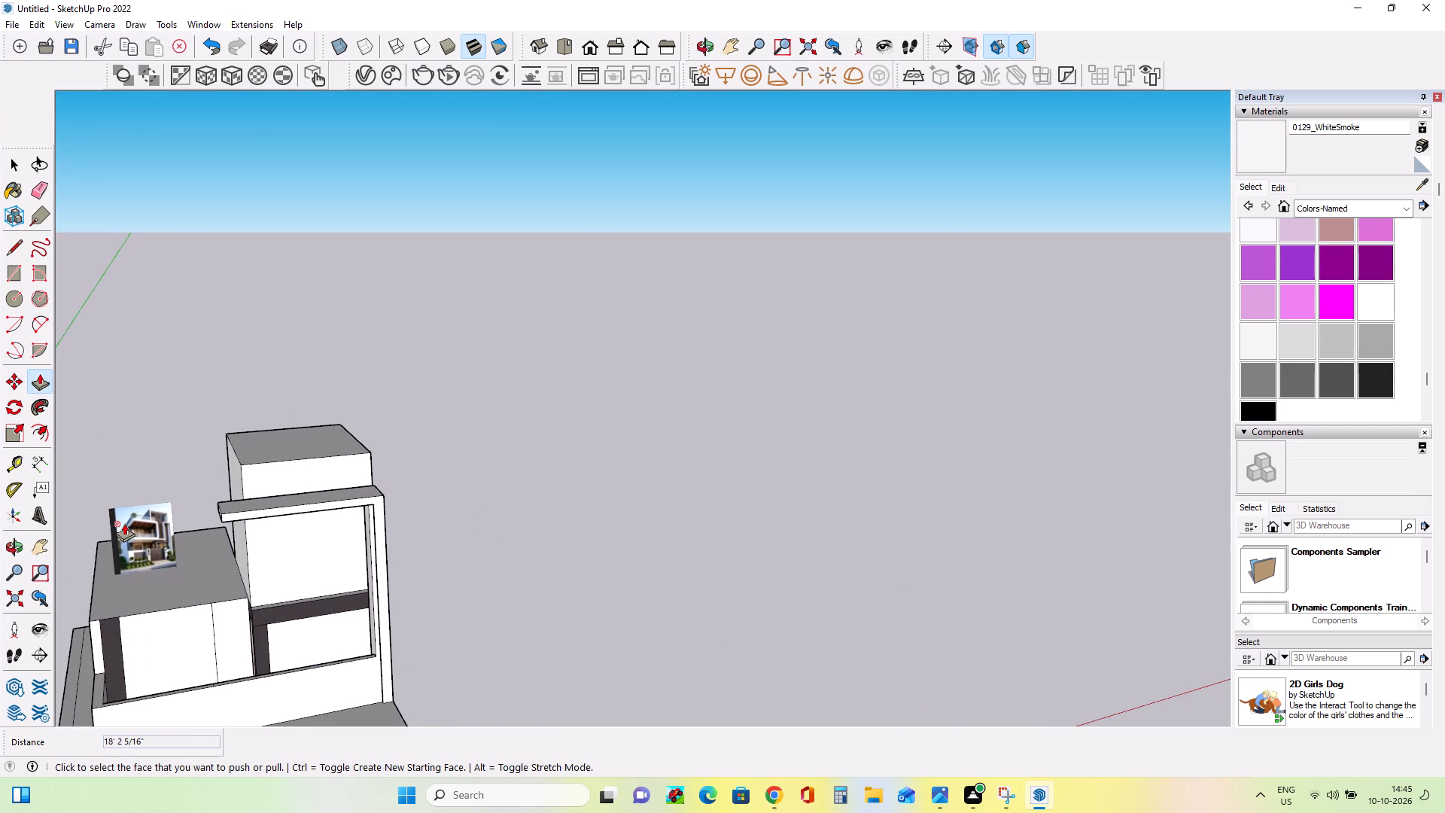
left_click(20, 166)
left_click(148, 540)
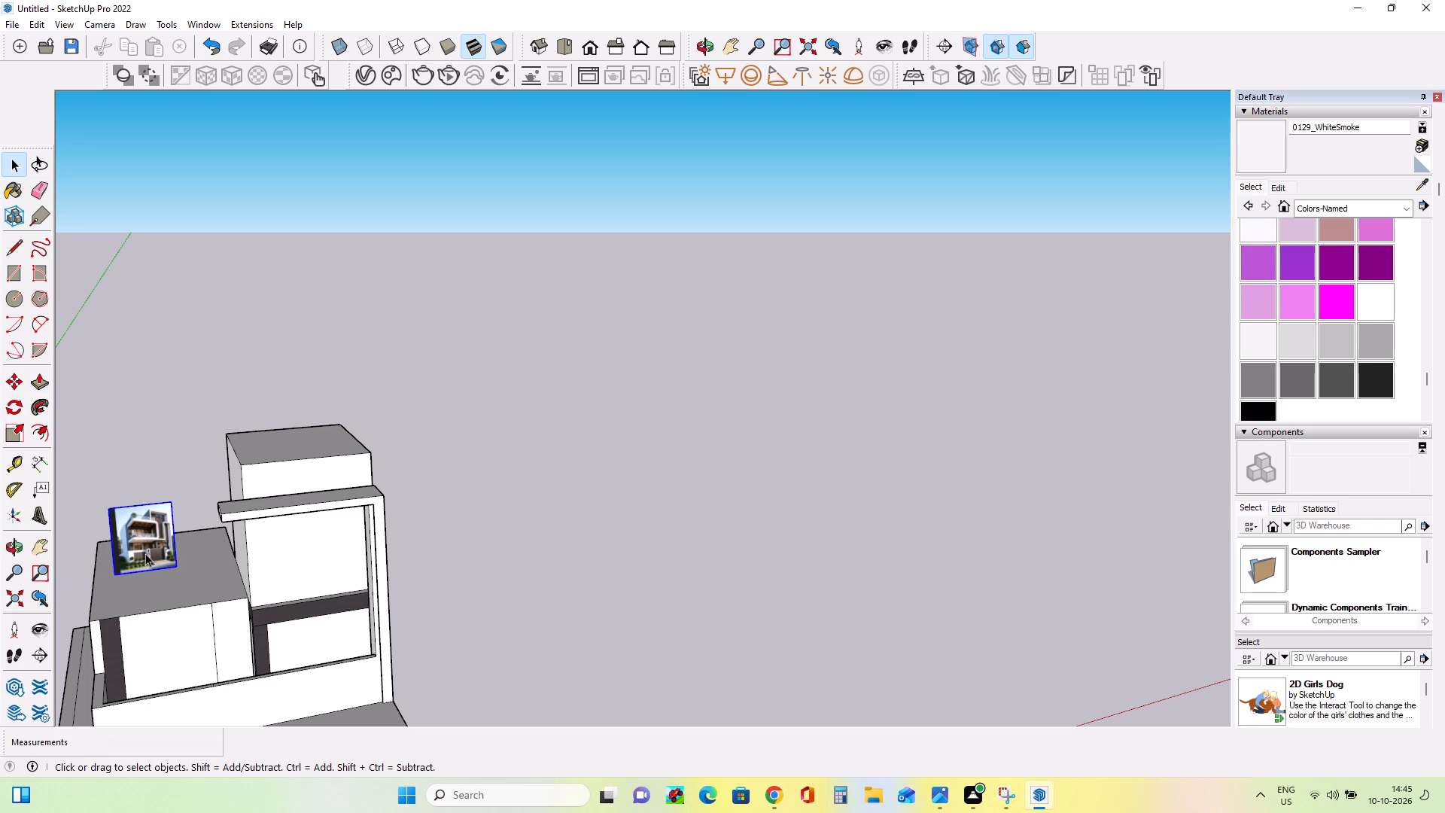
left_click(19, 380)
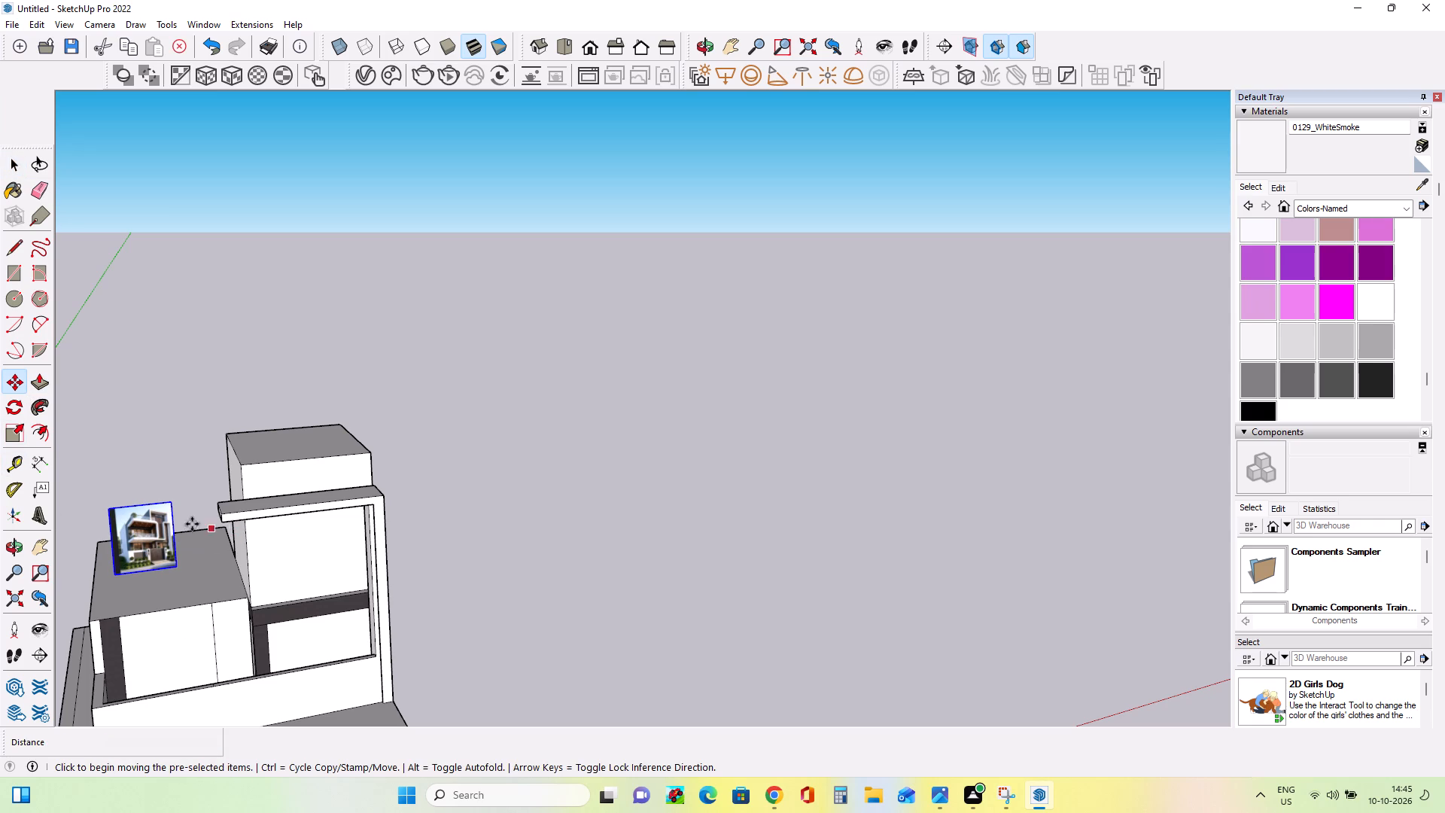
left_click_drag(155, 574, 228, 563)
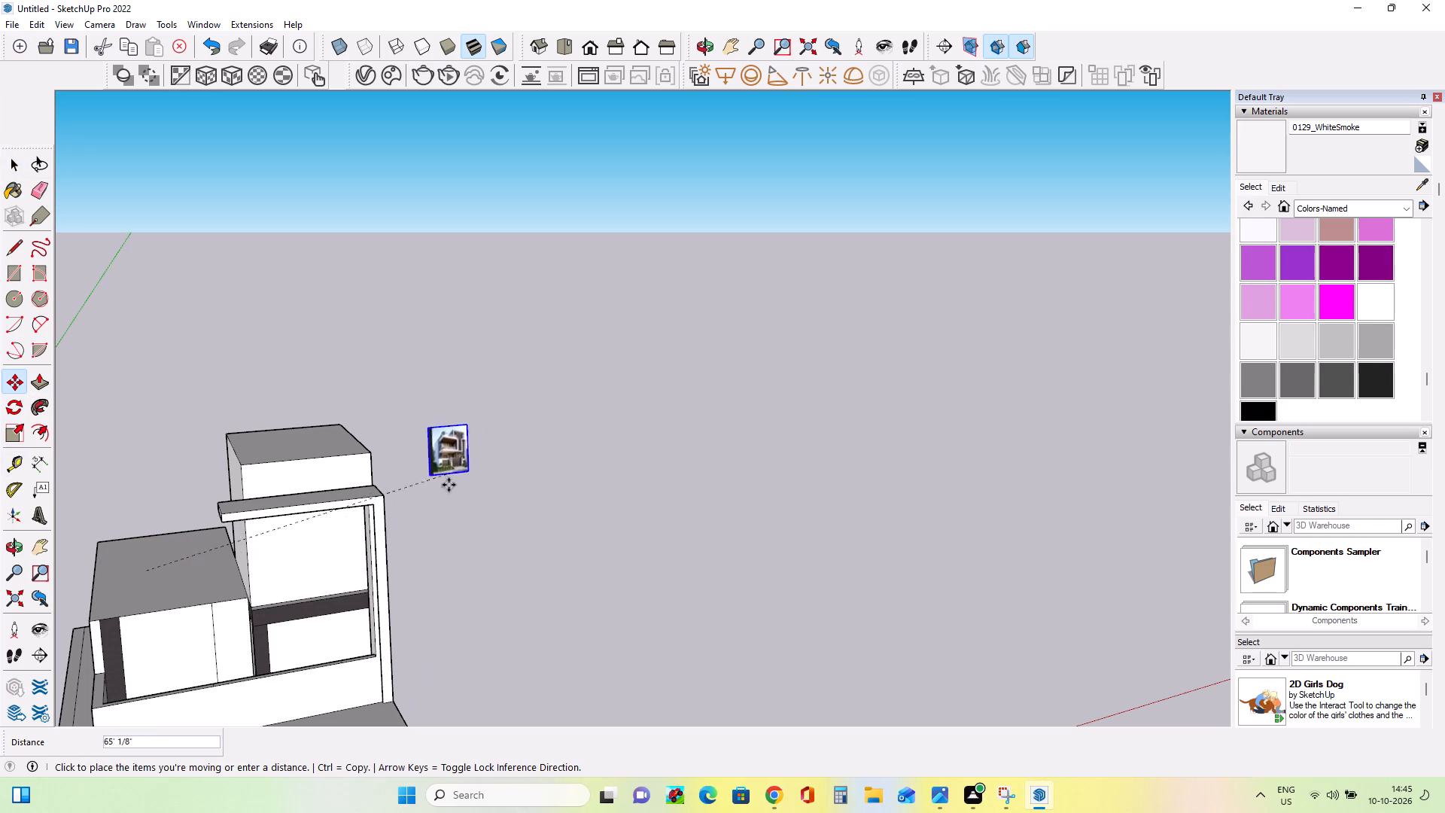
left_click(464, 551)
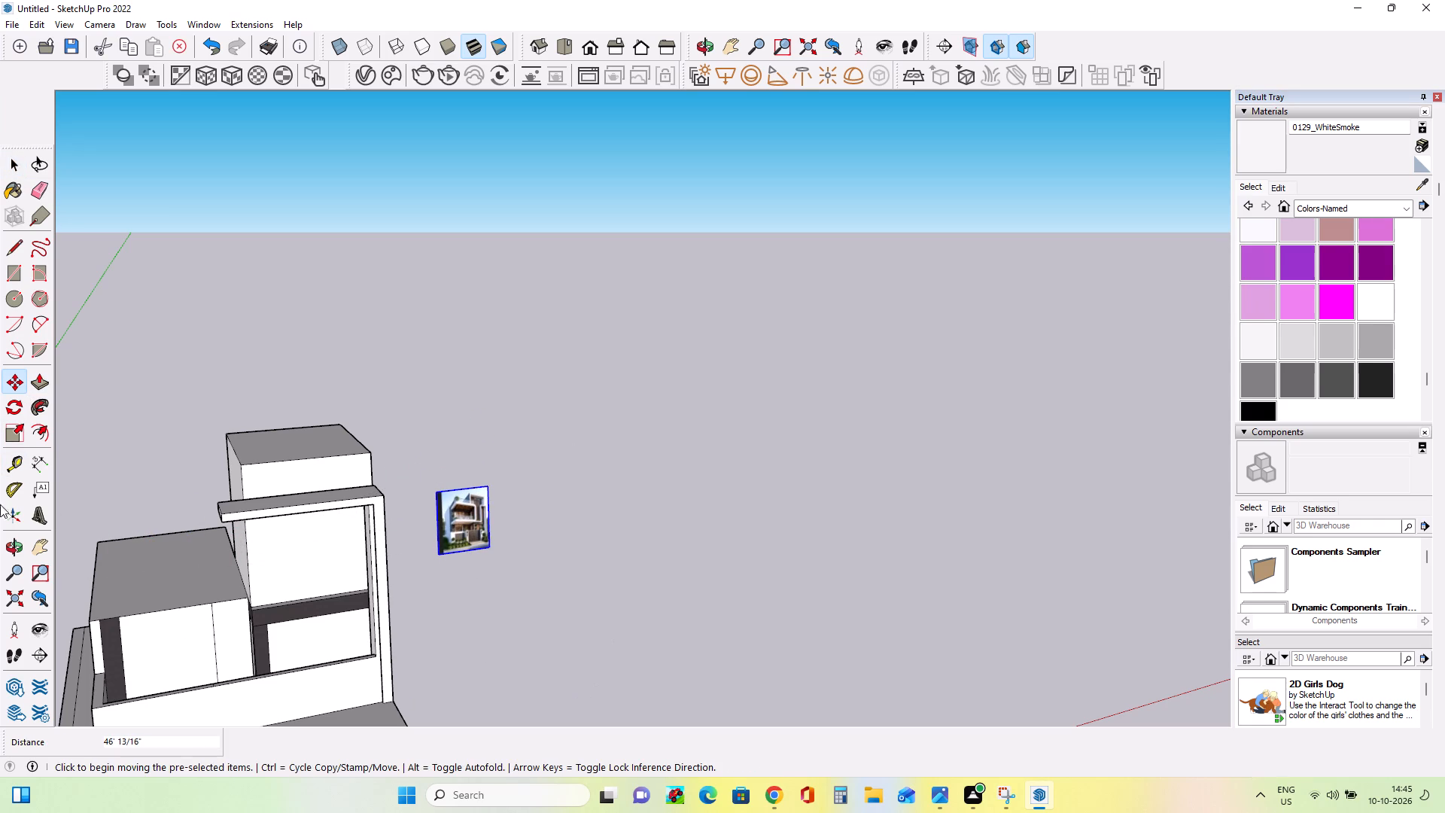
Scale up the reference image uniformly, and stretch its width and height further to make it tower over the model.
left_click(14, 434)
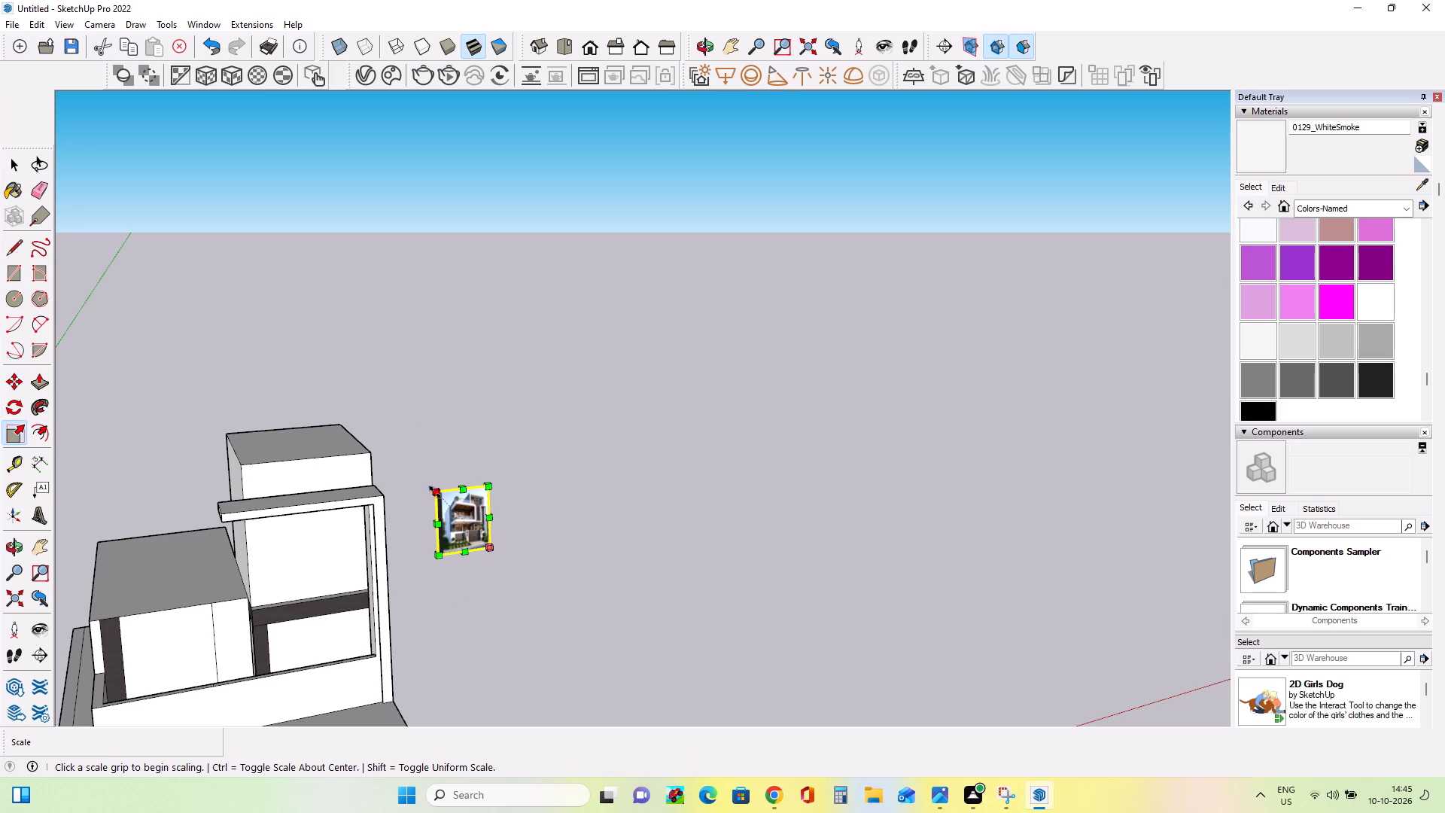
left_click(432, 491)
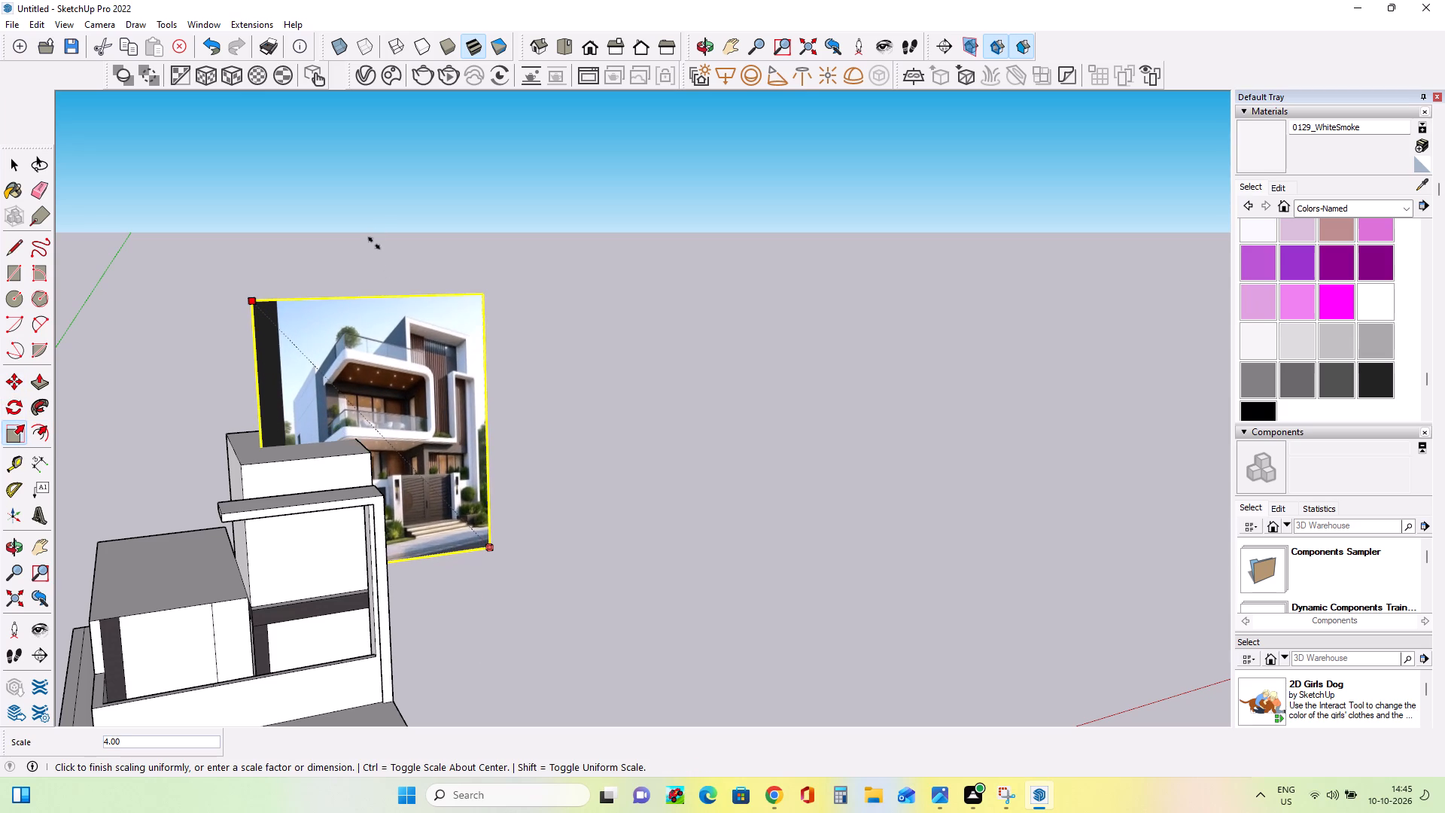
left_click(375, 233)
left_click(484, 413)
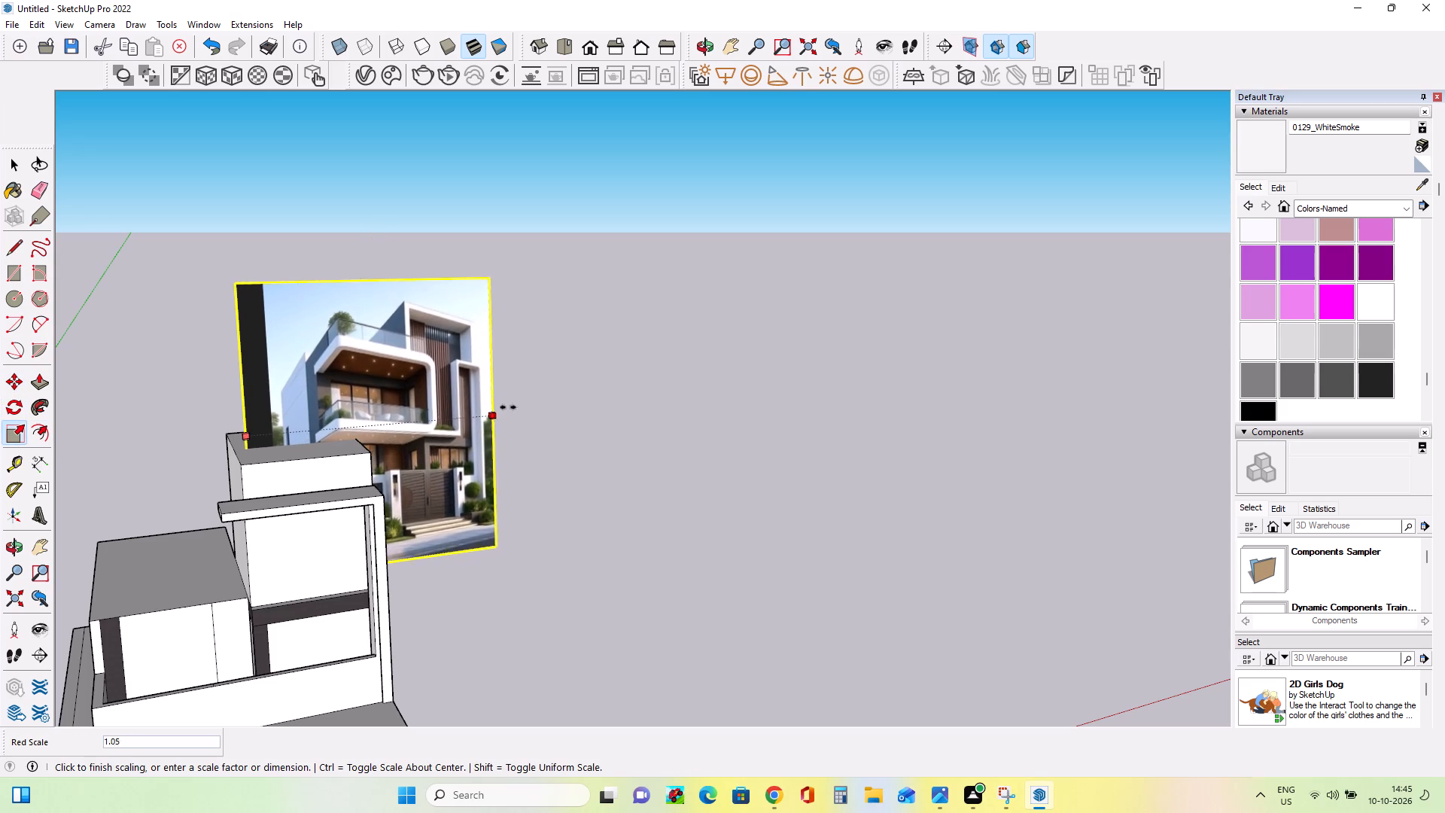
left_click(575, 403)
left_click_drag(417, 276, 417, 256)
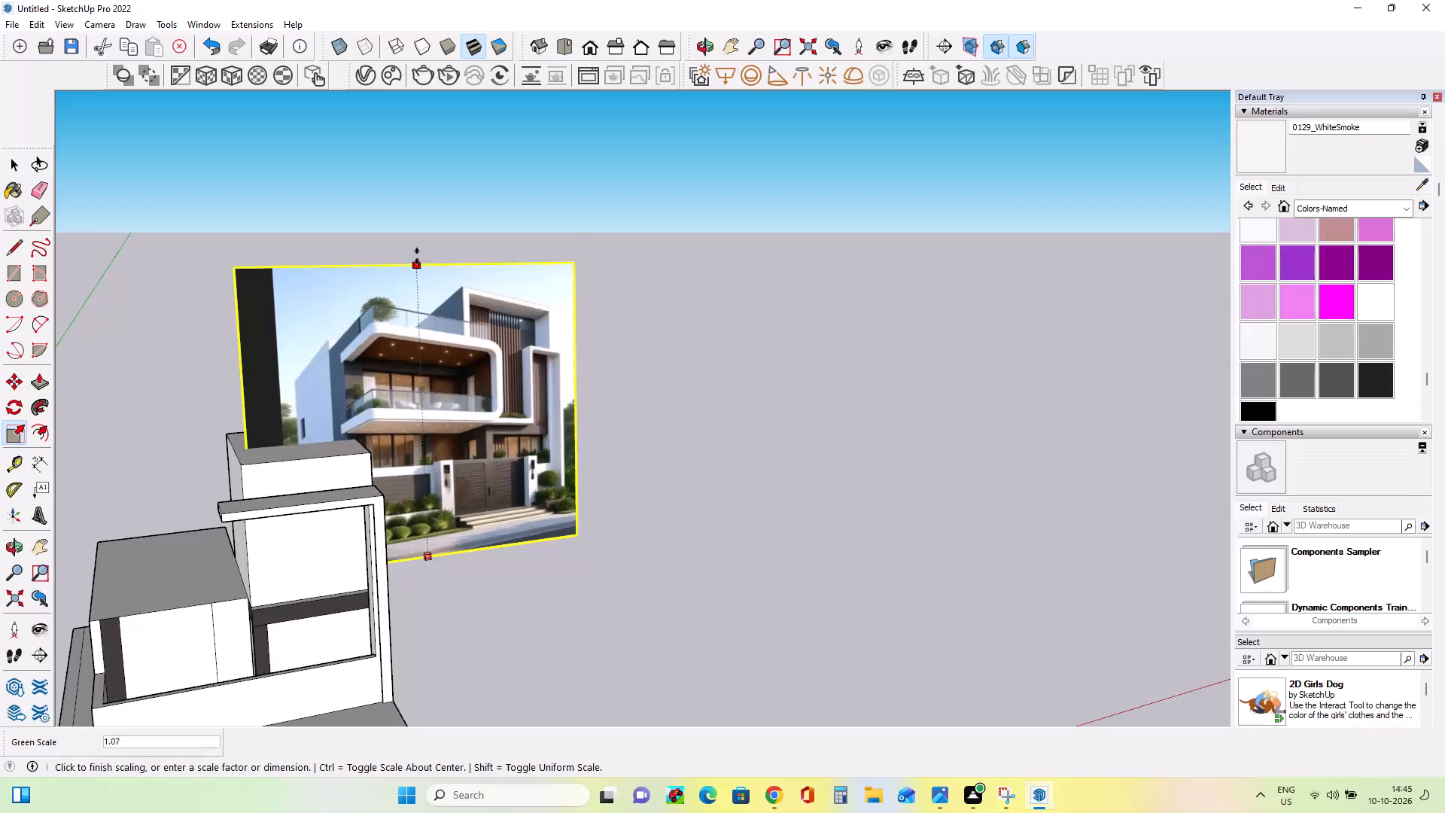
left_click_drag(417, 256, 427, 143)
left_click(427, 143)
Compare the modelled side frame and its overhanging top beam with the facade in the enlarged reference image.
middle_click_drag(626, 349, 576, 352)
middle_click_drag(655, 454, 616, 446)
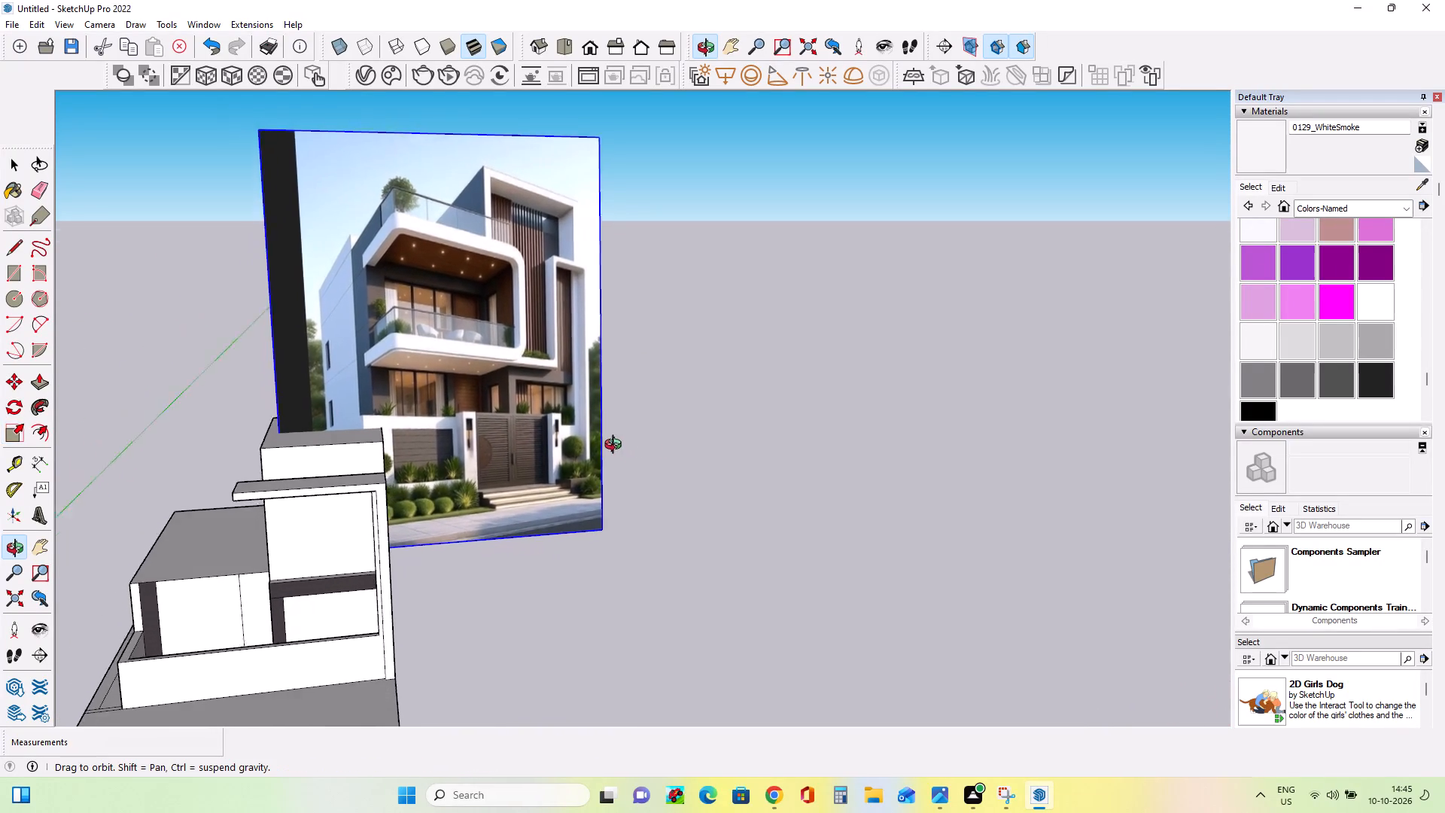
middle_click_drag(616, 446, 622, 423)
middle_click_drag(275, 483, 276, 483)
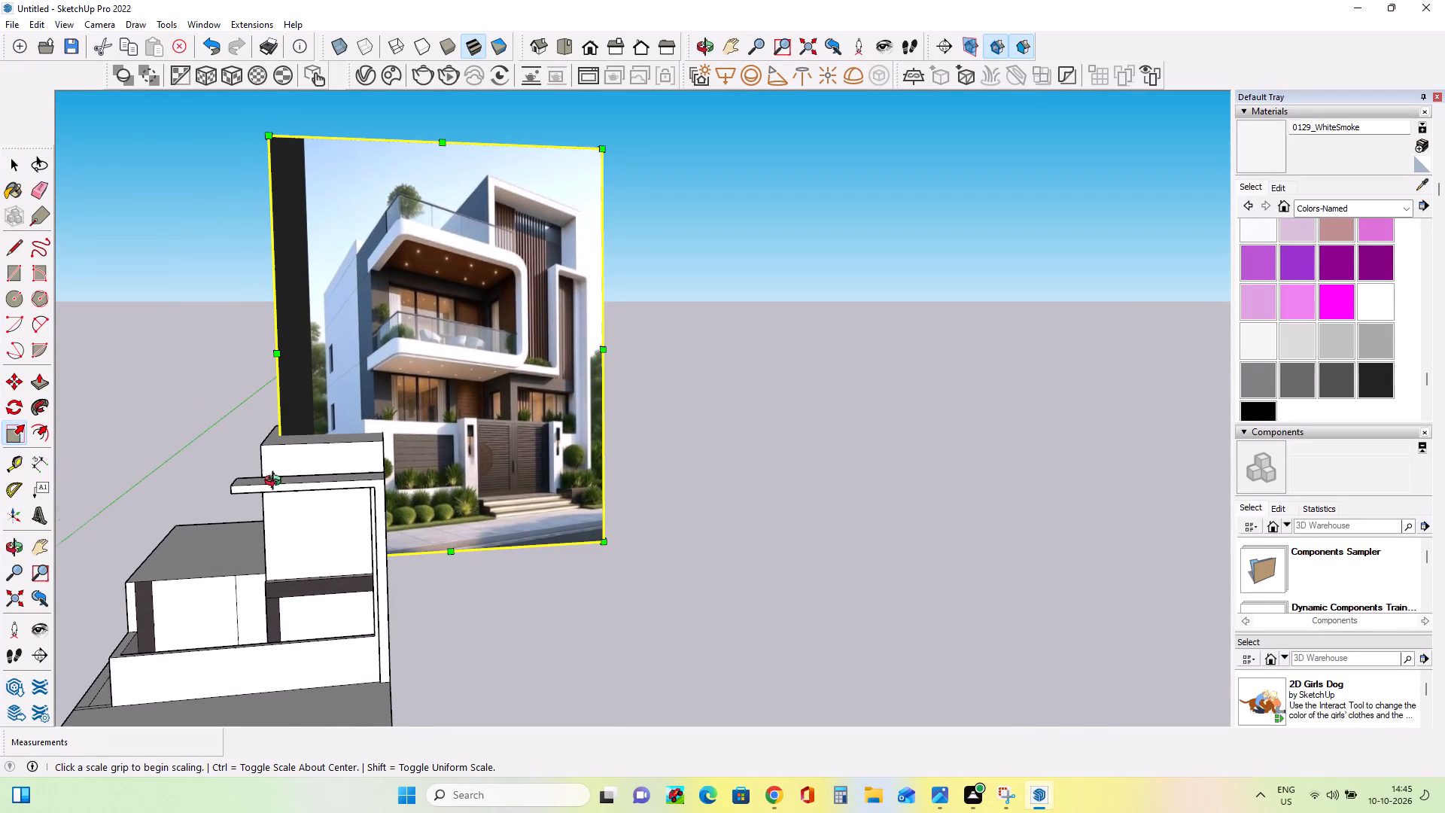
middle_click_drag(276, 483, 392, 473)
middle_click_drag(534, 483, 449, 511)
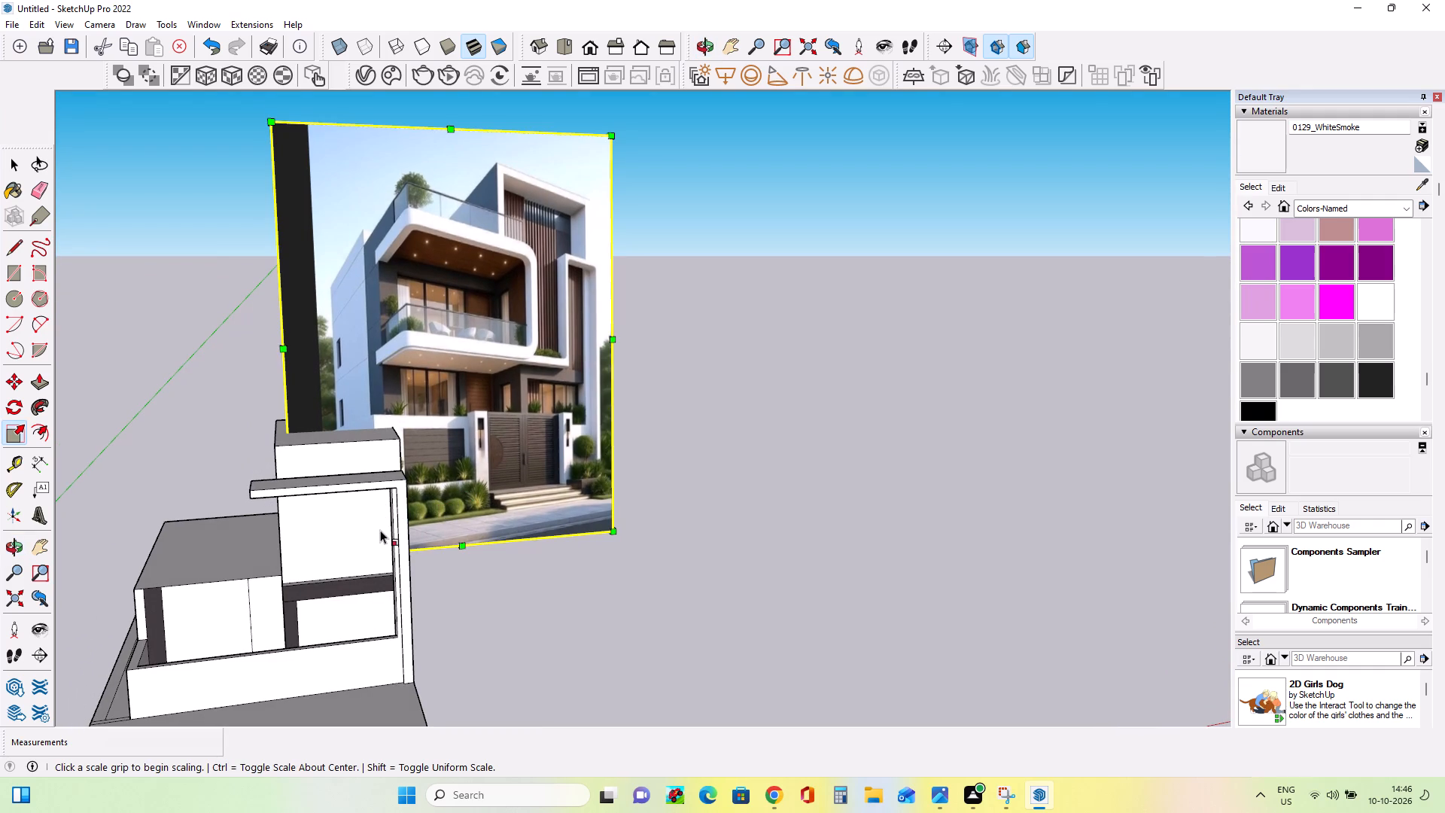
middle_click_drag(190, 565, 272, 634)
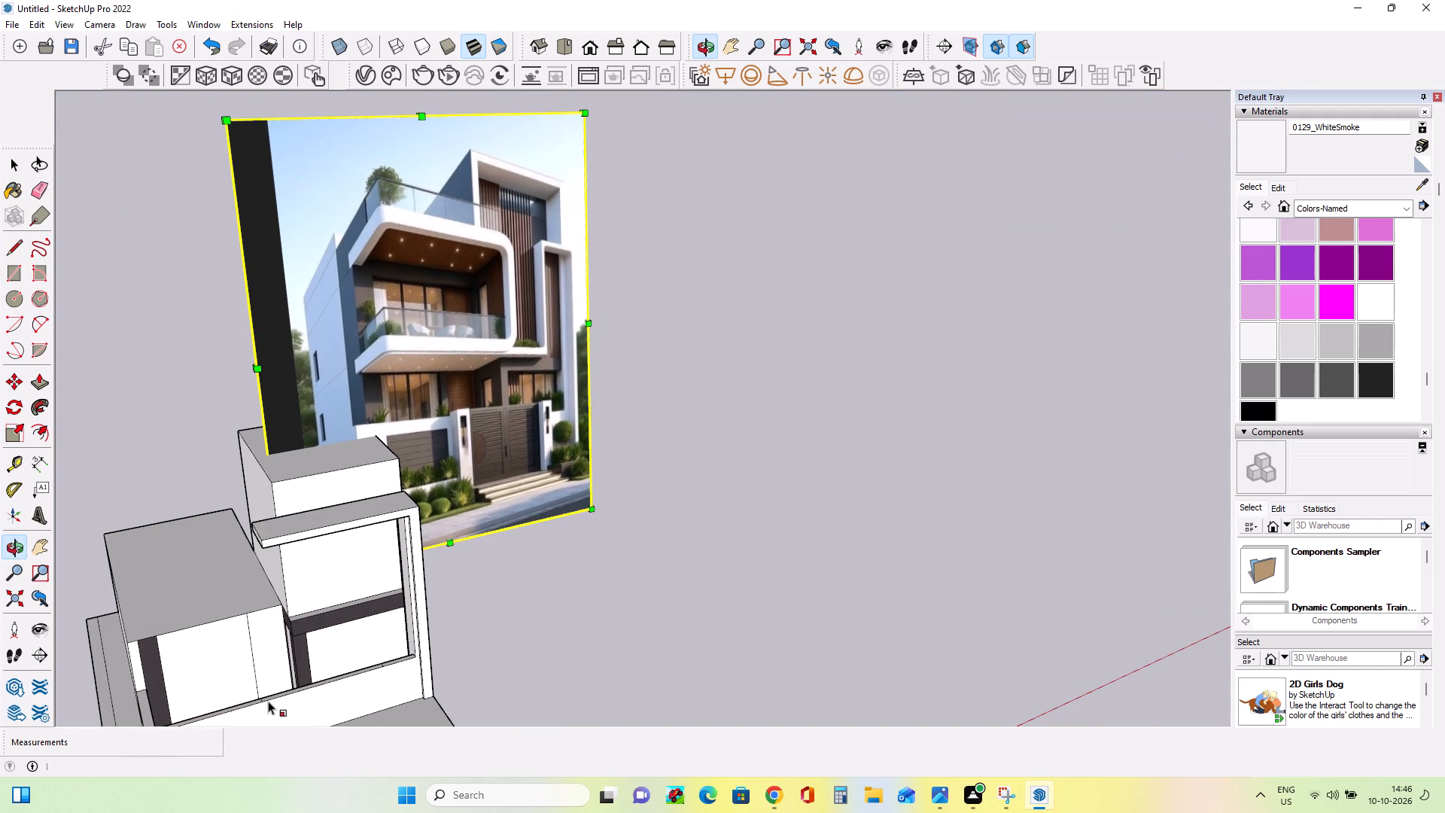
middle_click_drag(234, 766, 311, 747)
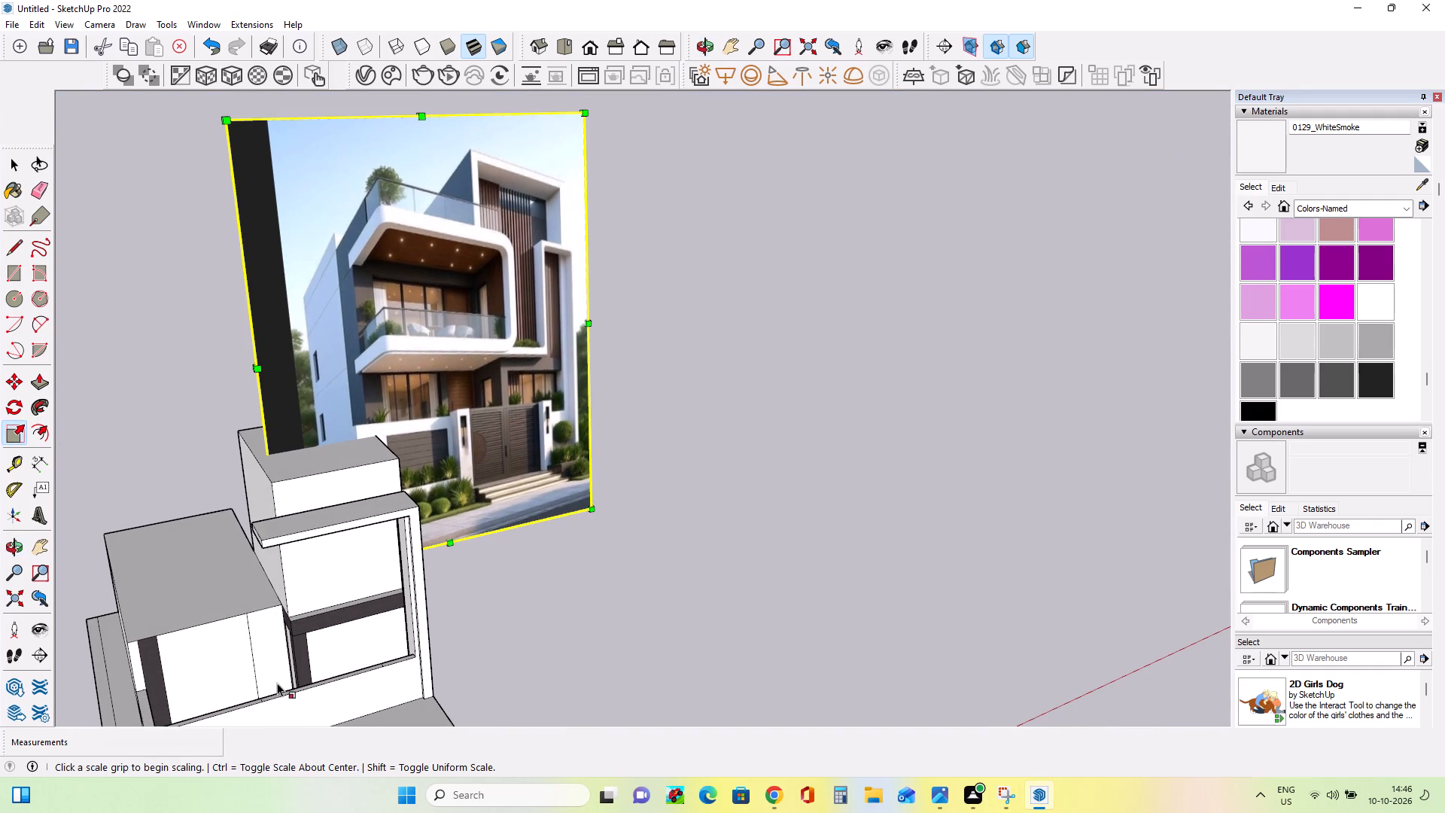
middle_click_drag(277, 683, 389, 684)
Push/Pull the free end of the top beam back about 10' 15/16" and a further 2' 7 5/8", leaving a short overhang.
middle_click_drag(166, 606, 221, 577)
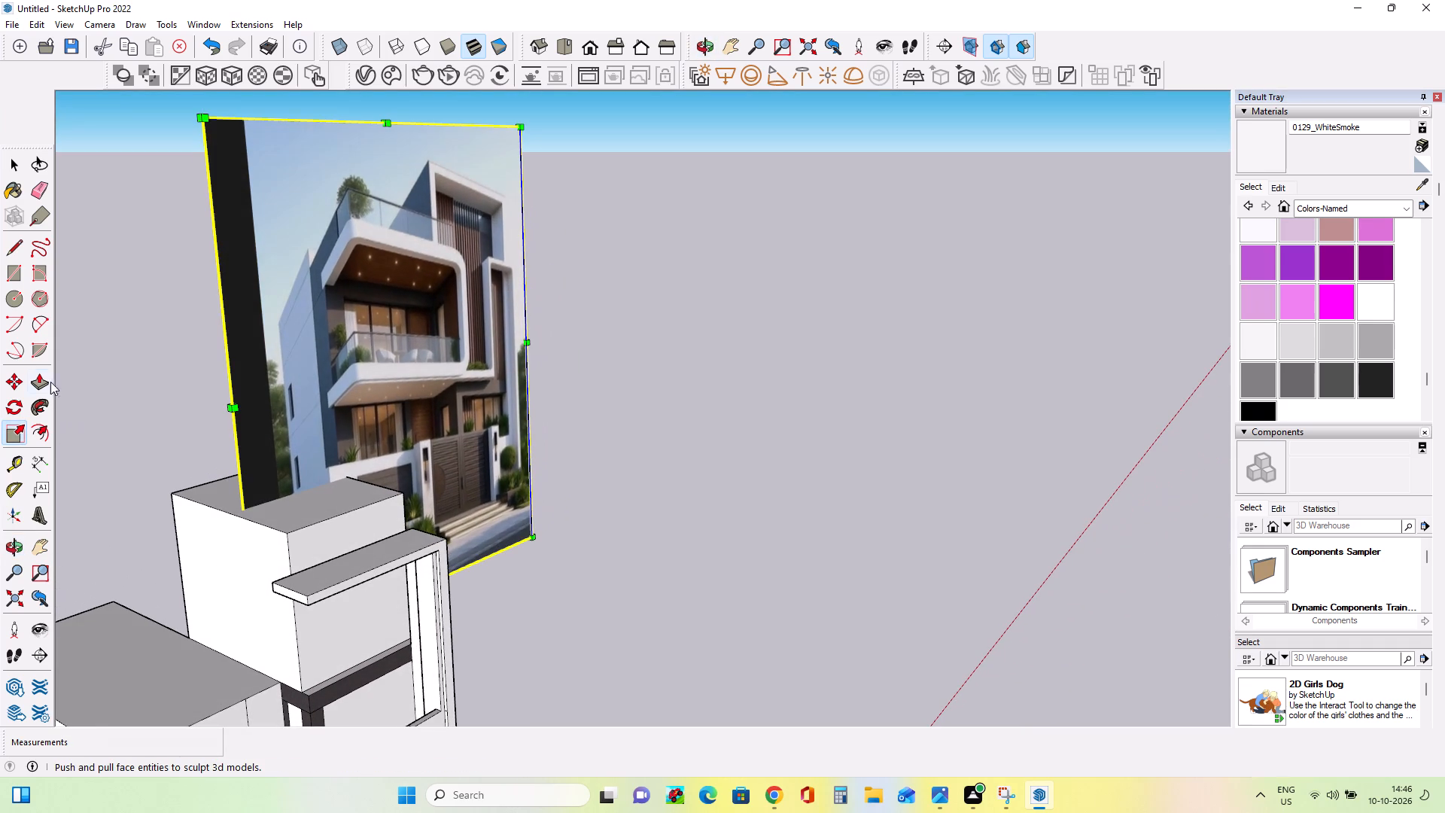
left_click(43, 377)
left_click(299, 597)
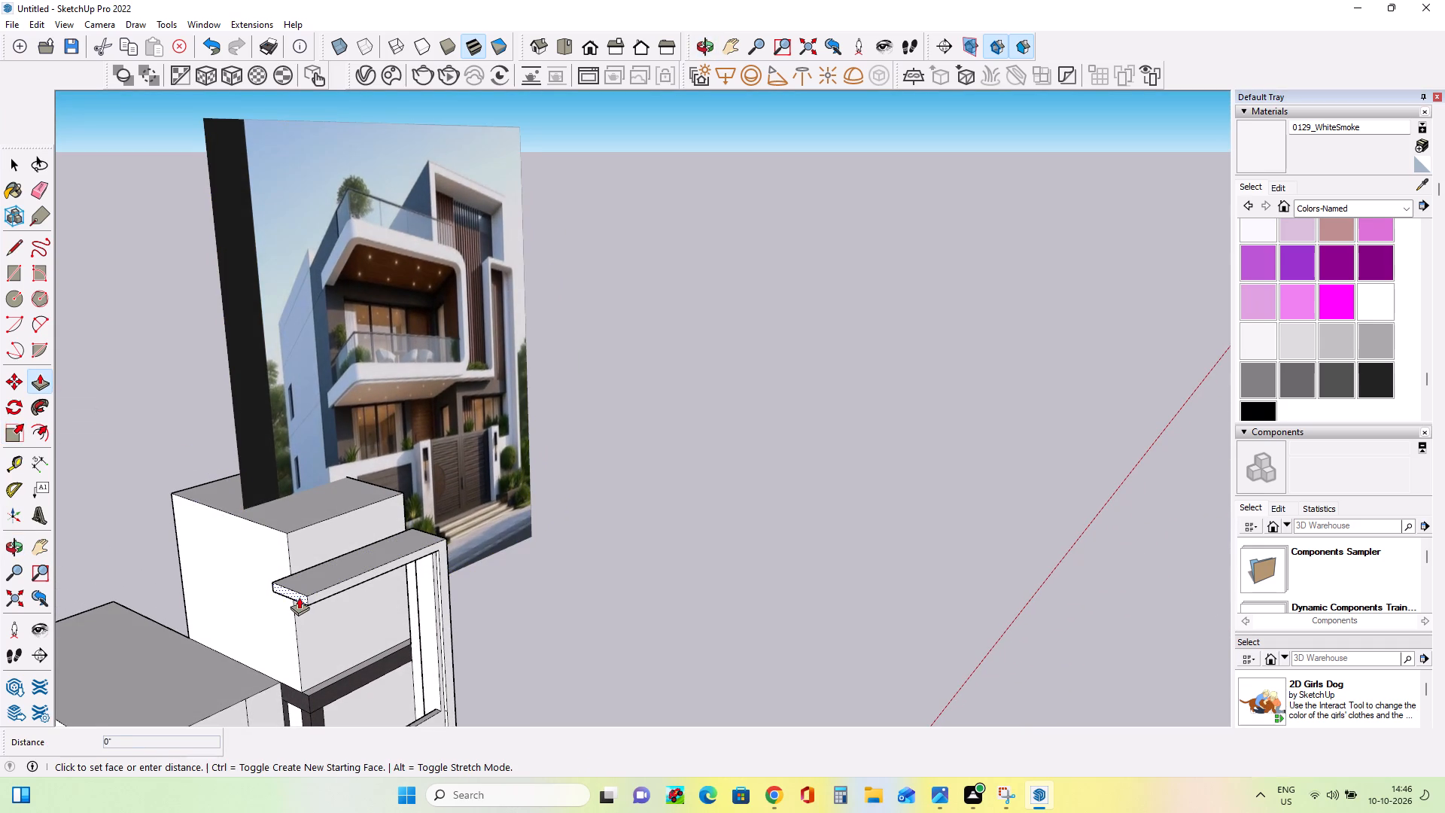
left_click(377, 571)
middle_click_drag(538, 593, 498, 593)
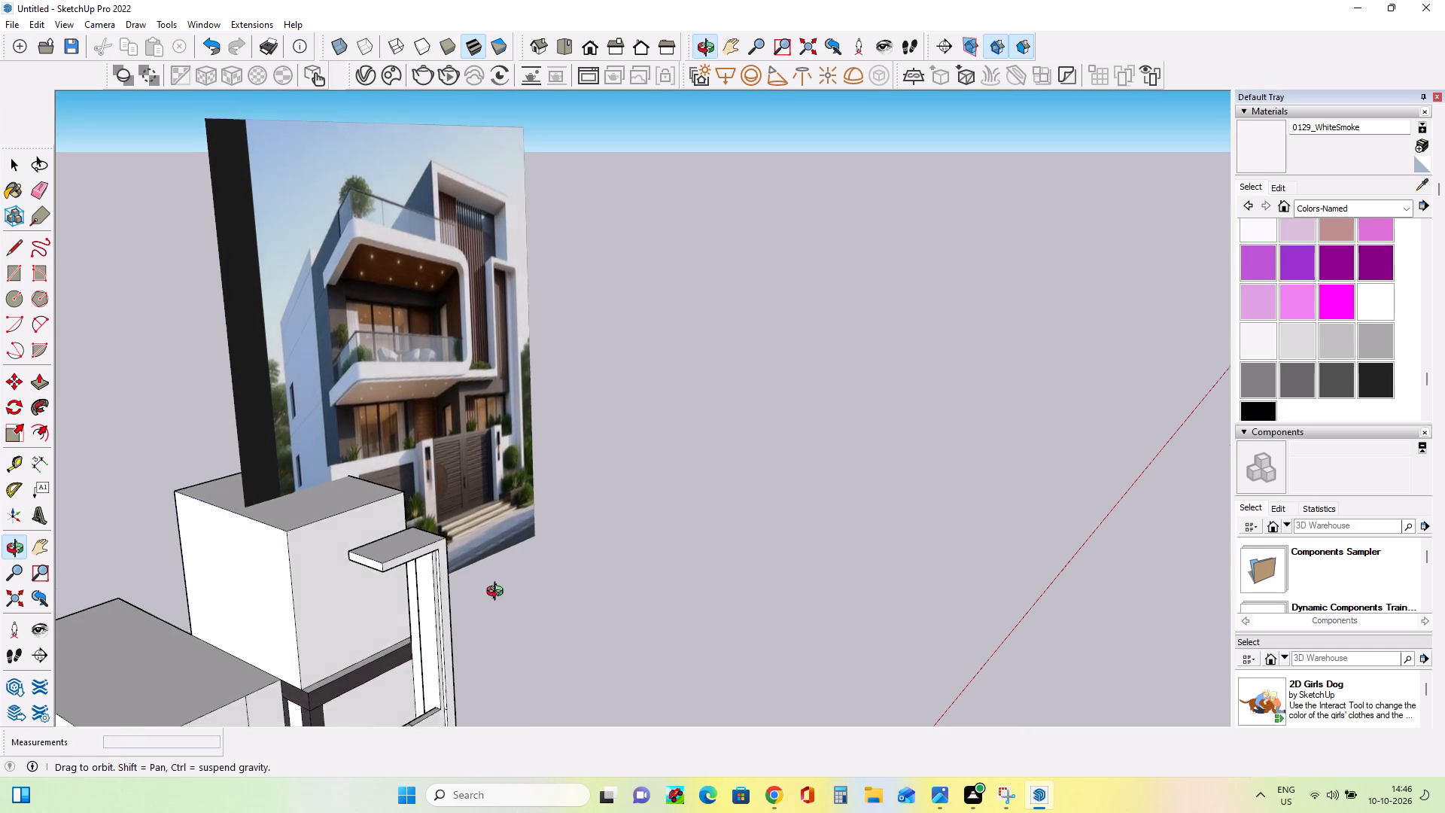
middle_click_drag(498, 593, 412, 553)
middle_click_drag(386, 535, 494, 563)
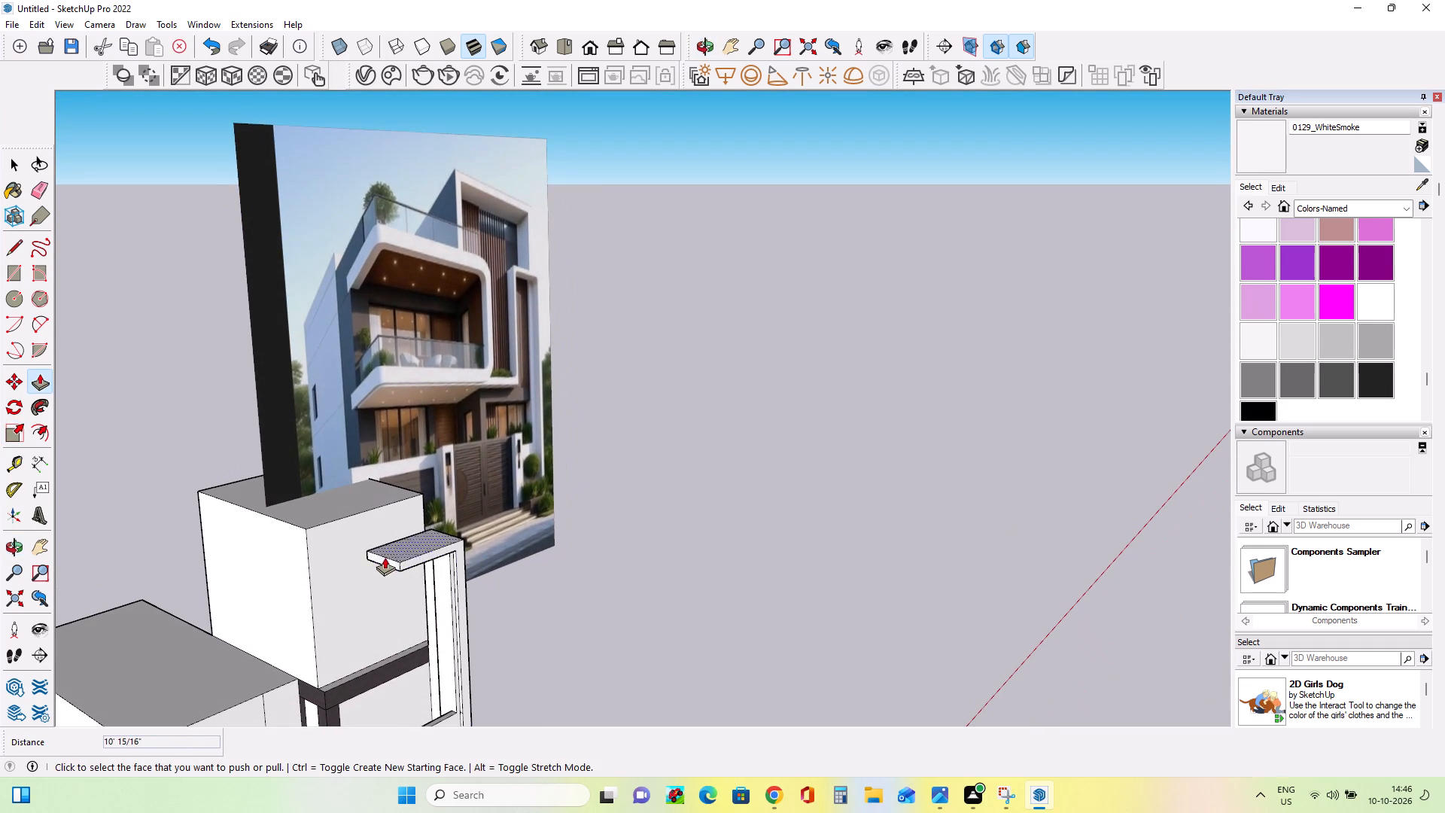
left_click(388, 559)
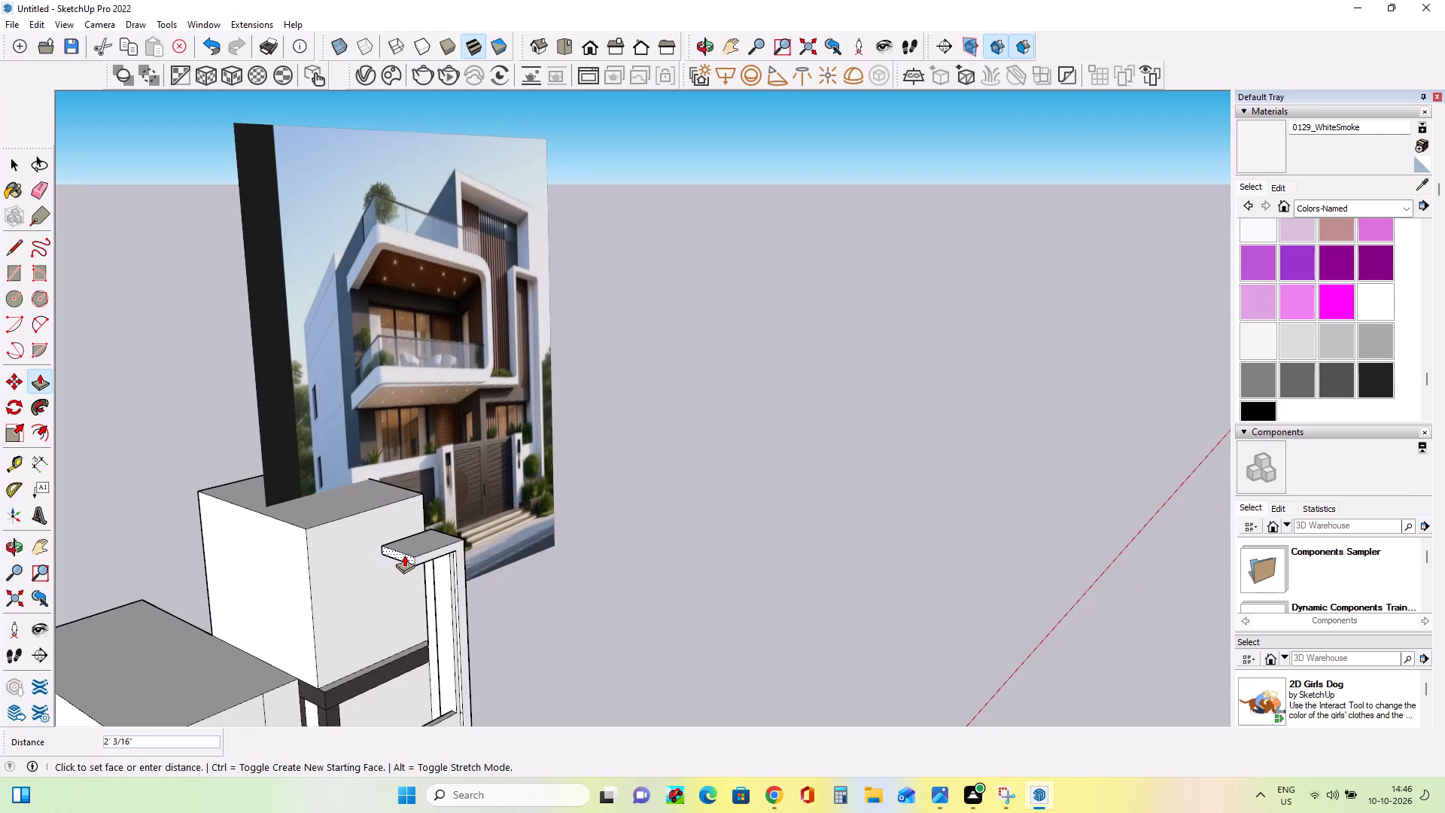
left_click(406, 552)
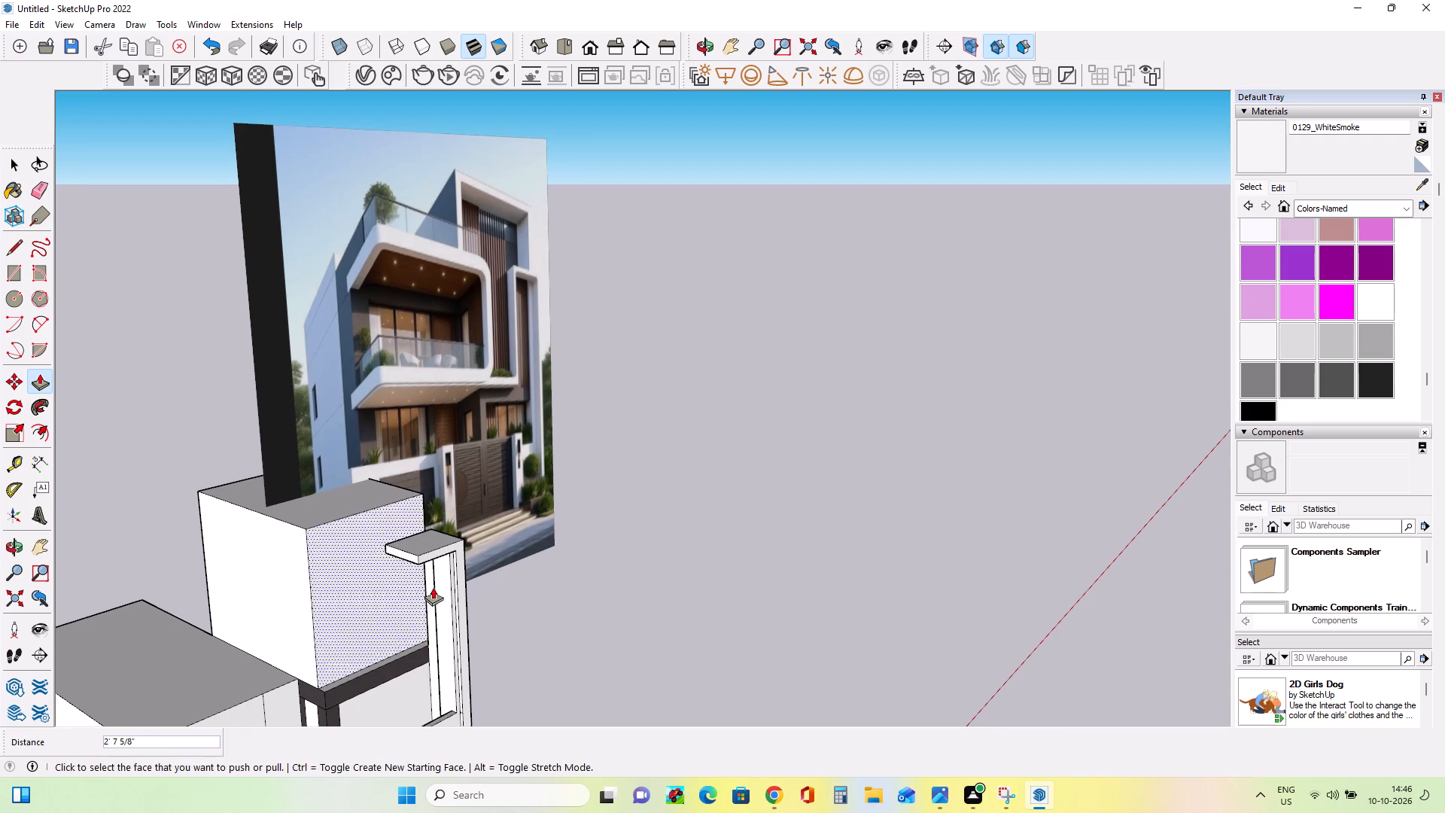
Erase the two leftover edges on the underside of the side frame's overhanging top beam.
middle_click_drag(513, 589, 312, 528)
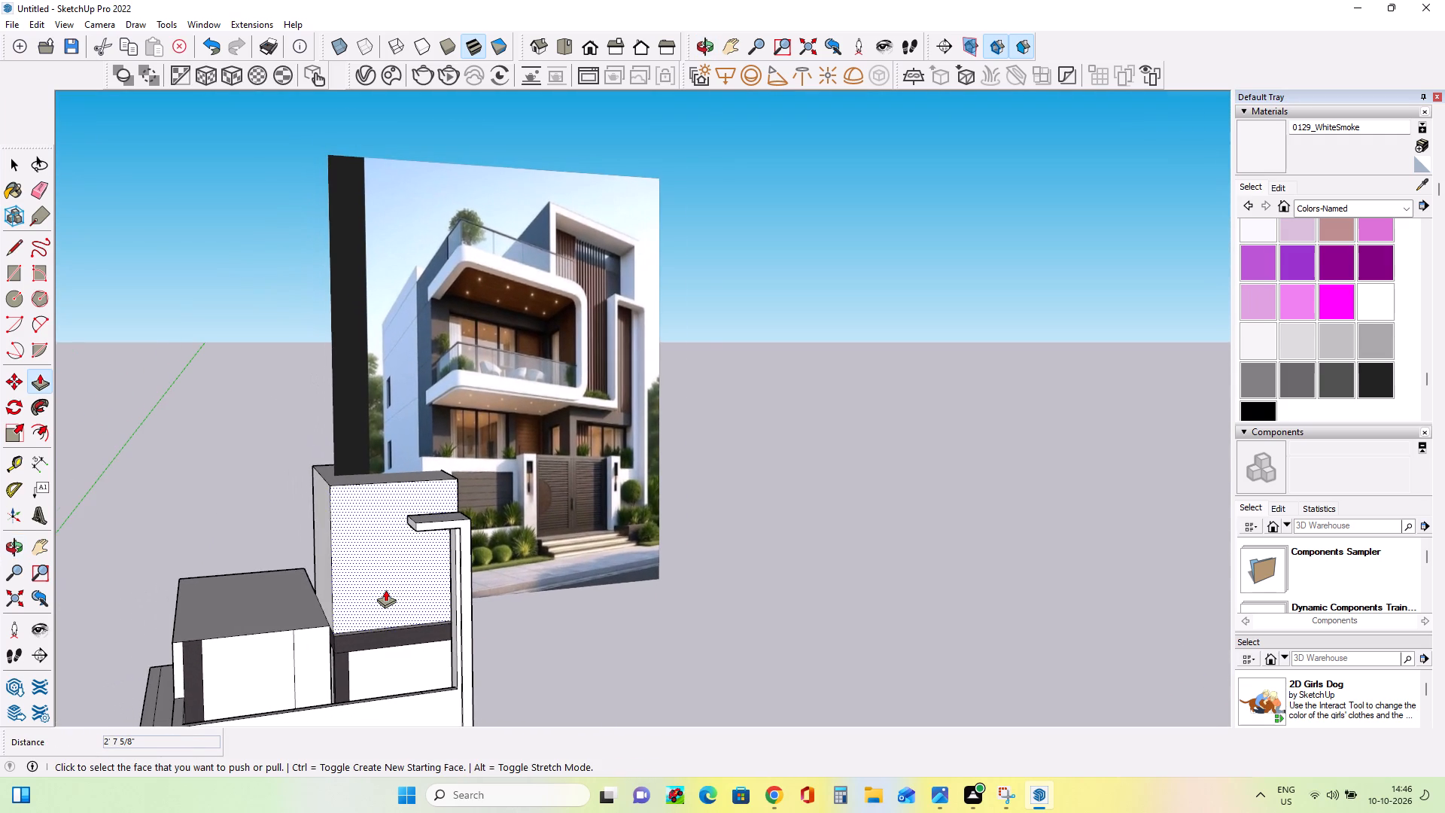
scroll(385, 589, "up", 2)
middle_click_drag(389, 587, 585, 527)
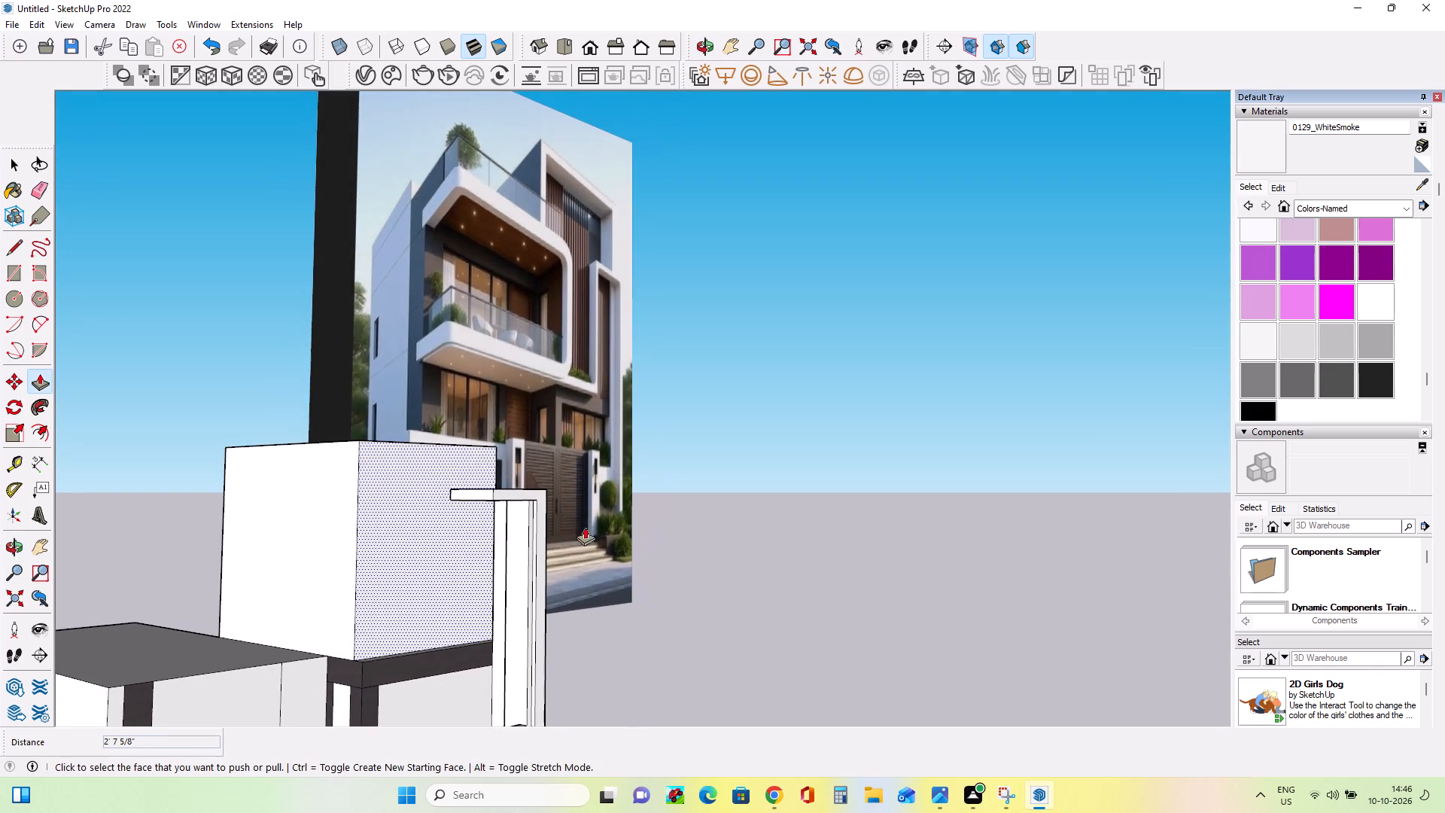
middle_click_drag(549, 570, 540, 528)
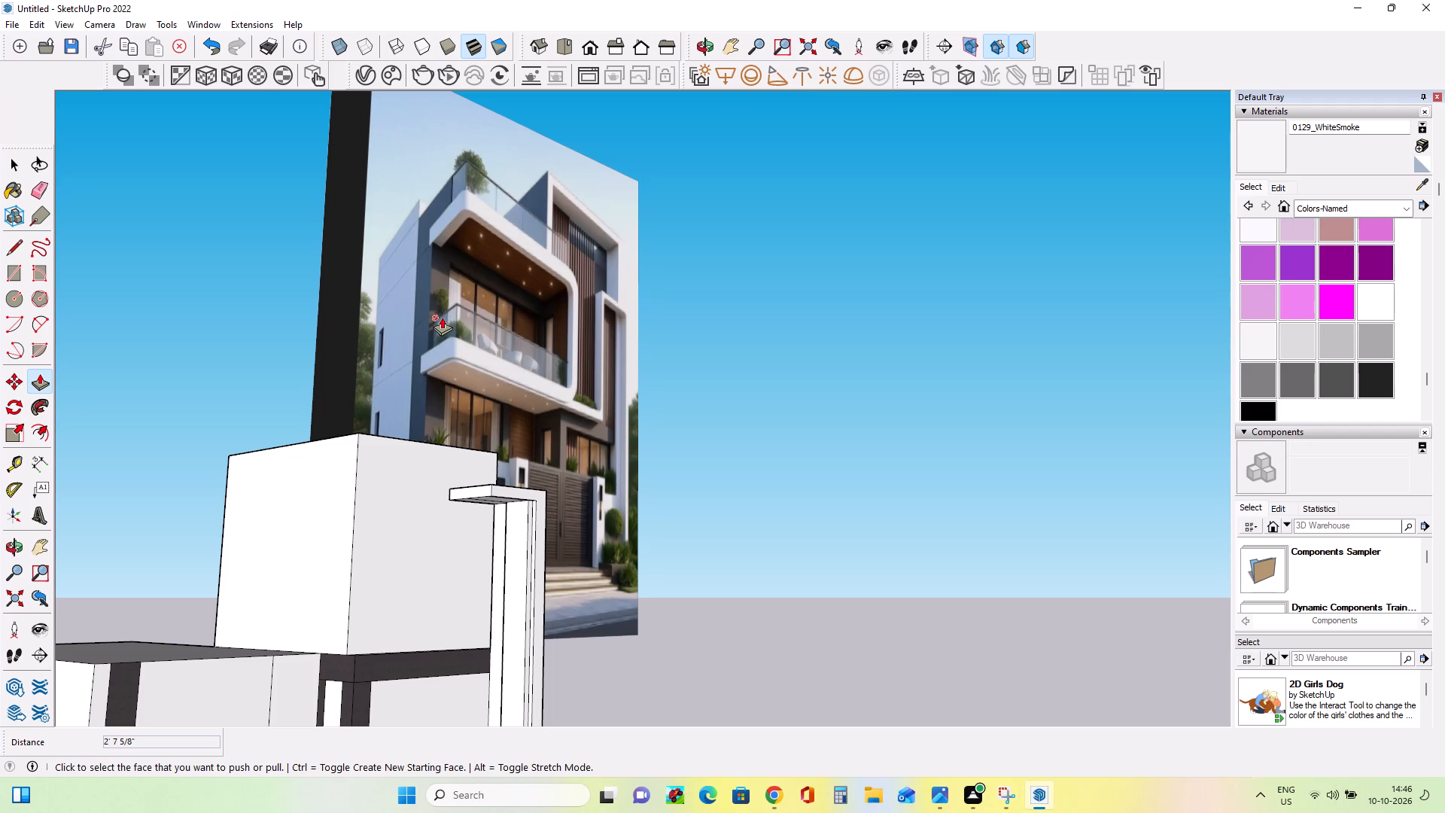
middle_click_drag(478, 571, 495, 368)
middle_click_drag(500, 486, 497, 528)
scroll(480, 483, "up", 5)
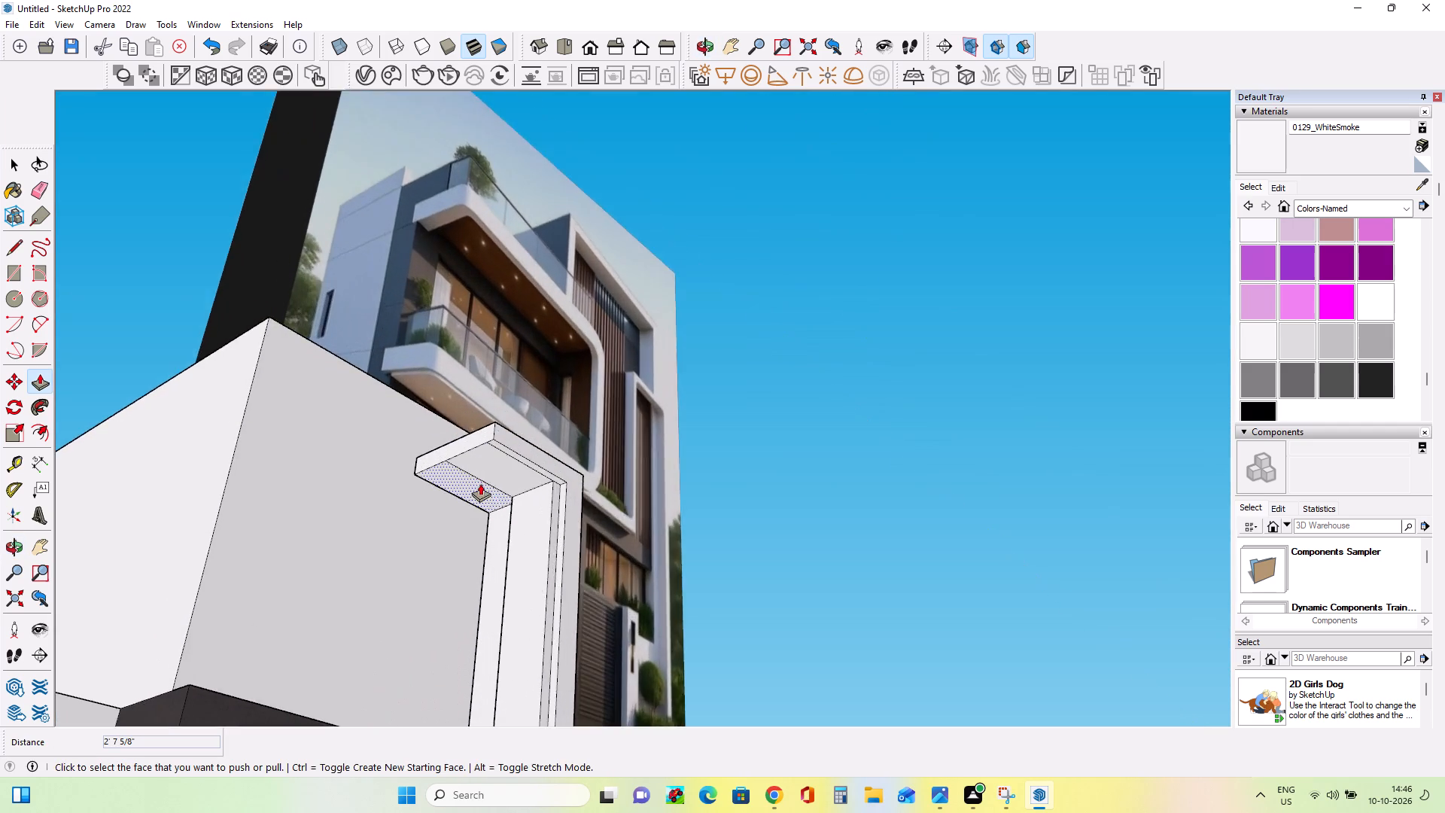
scroll(480, 483, "up", 7)
left_click(40, 190)
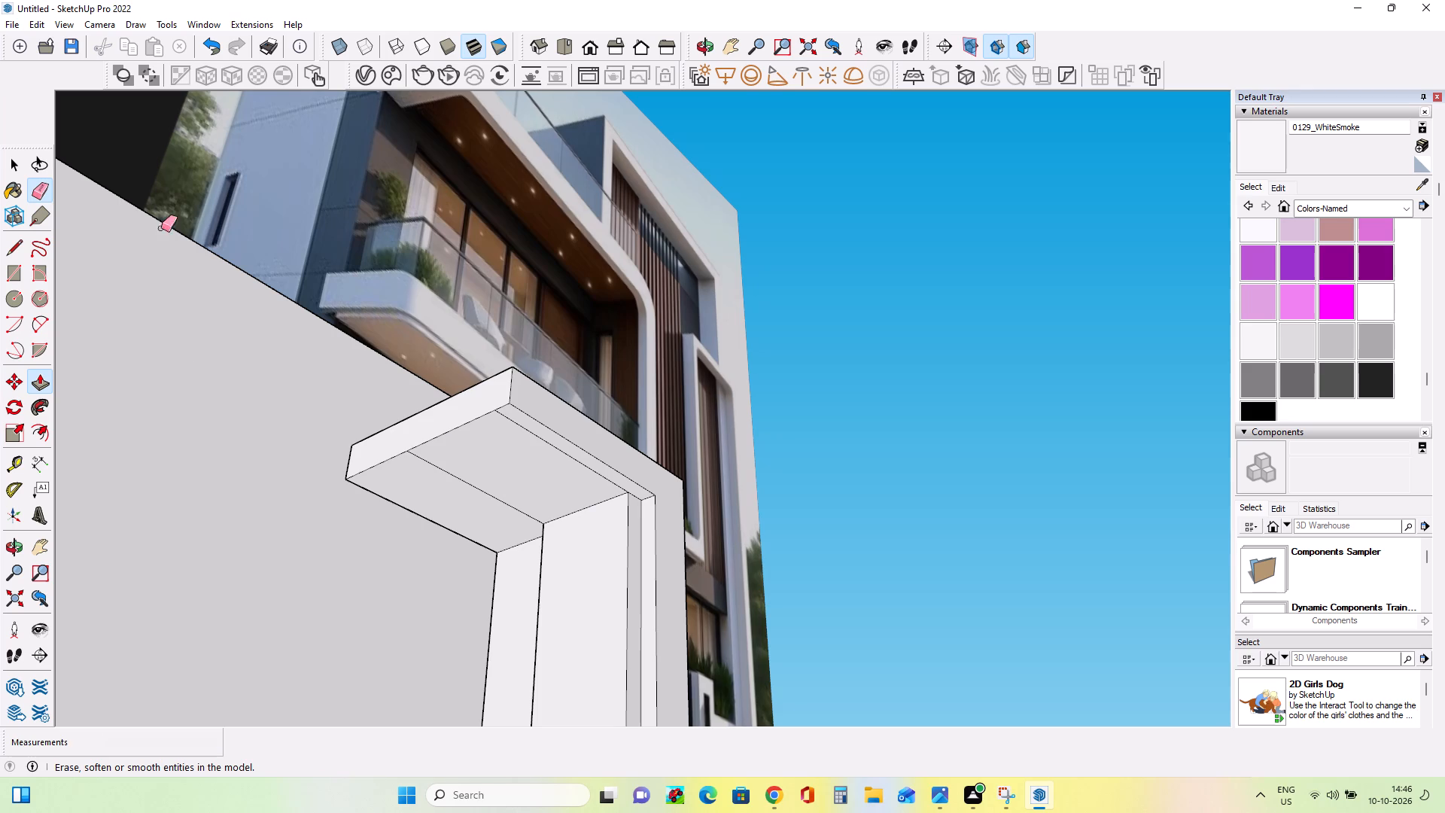
left_click(444, 471)
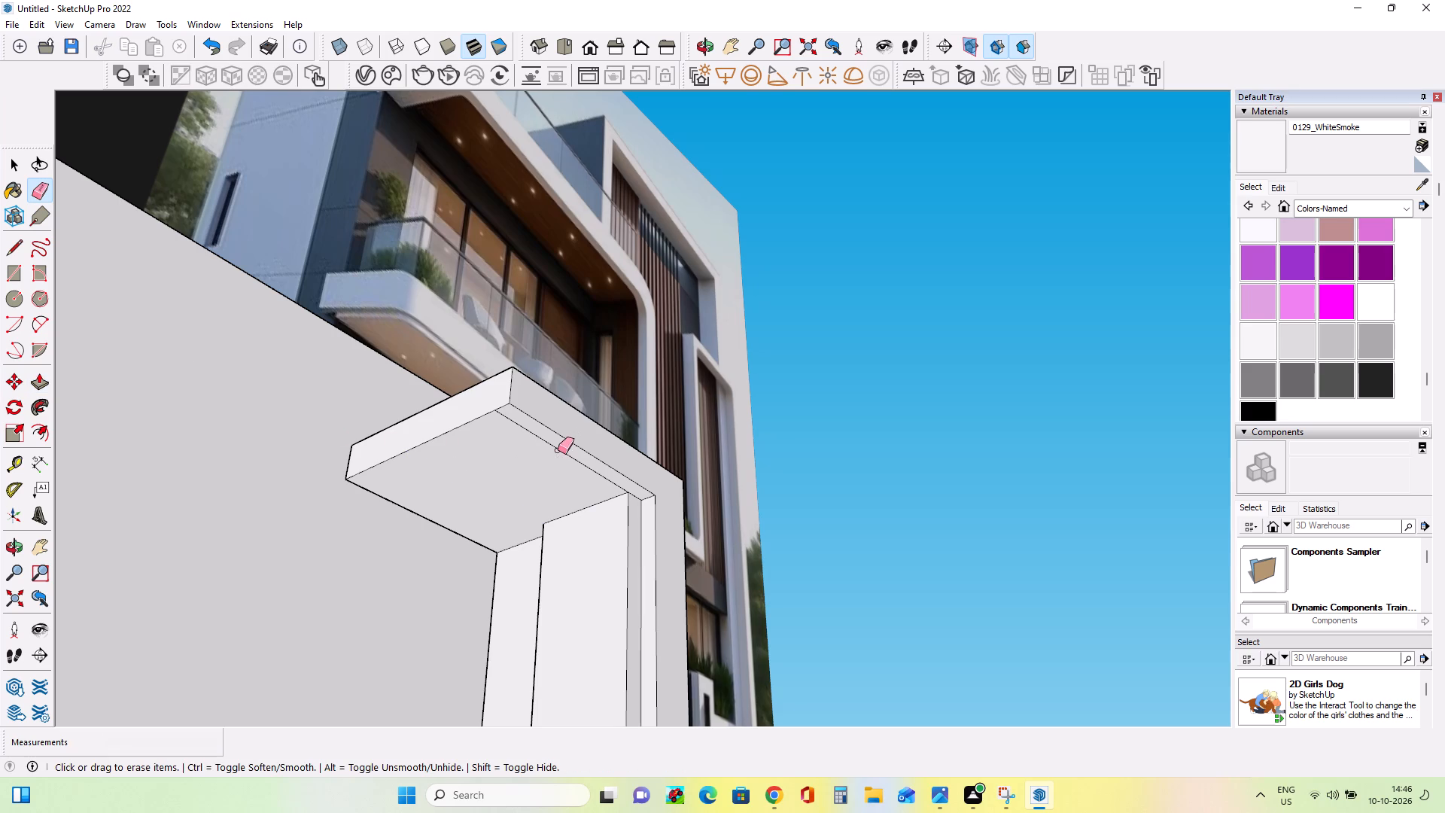
left_click(558, 450)
Draw a rectangle about 5' 11 5/16" by 7 1/4" on the top beam's underside, along its free end.
middle_click_drag(622, 545, 445, 577)
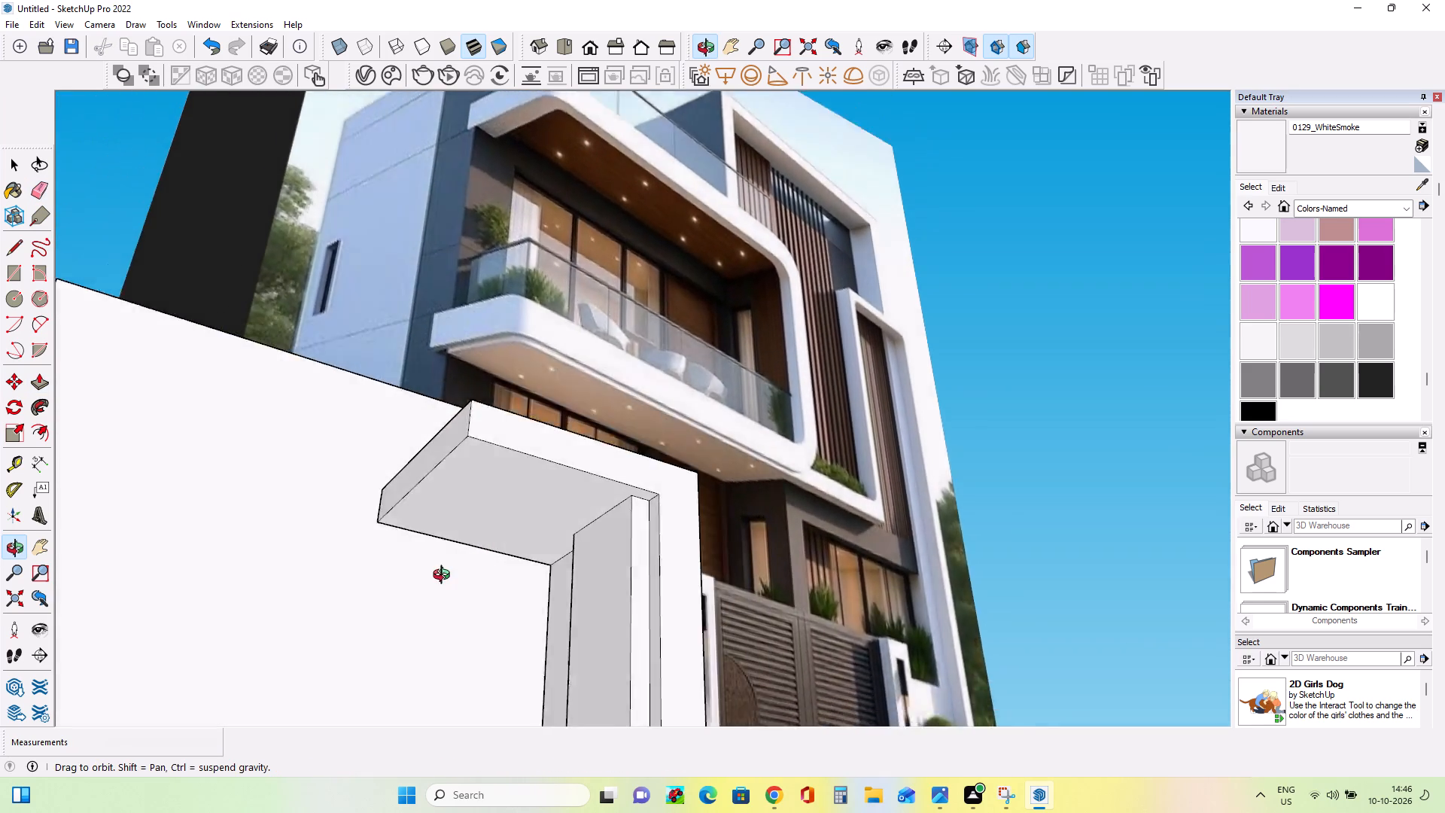
middle_click_drag(445, 577, 433, 581)
middle_click_drag(435, 566, 455, 521)
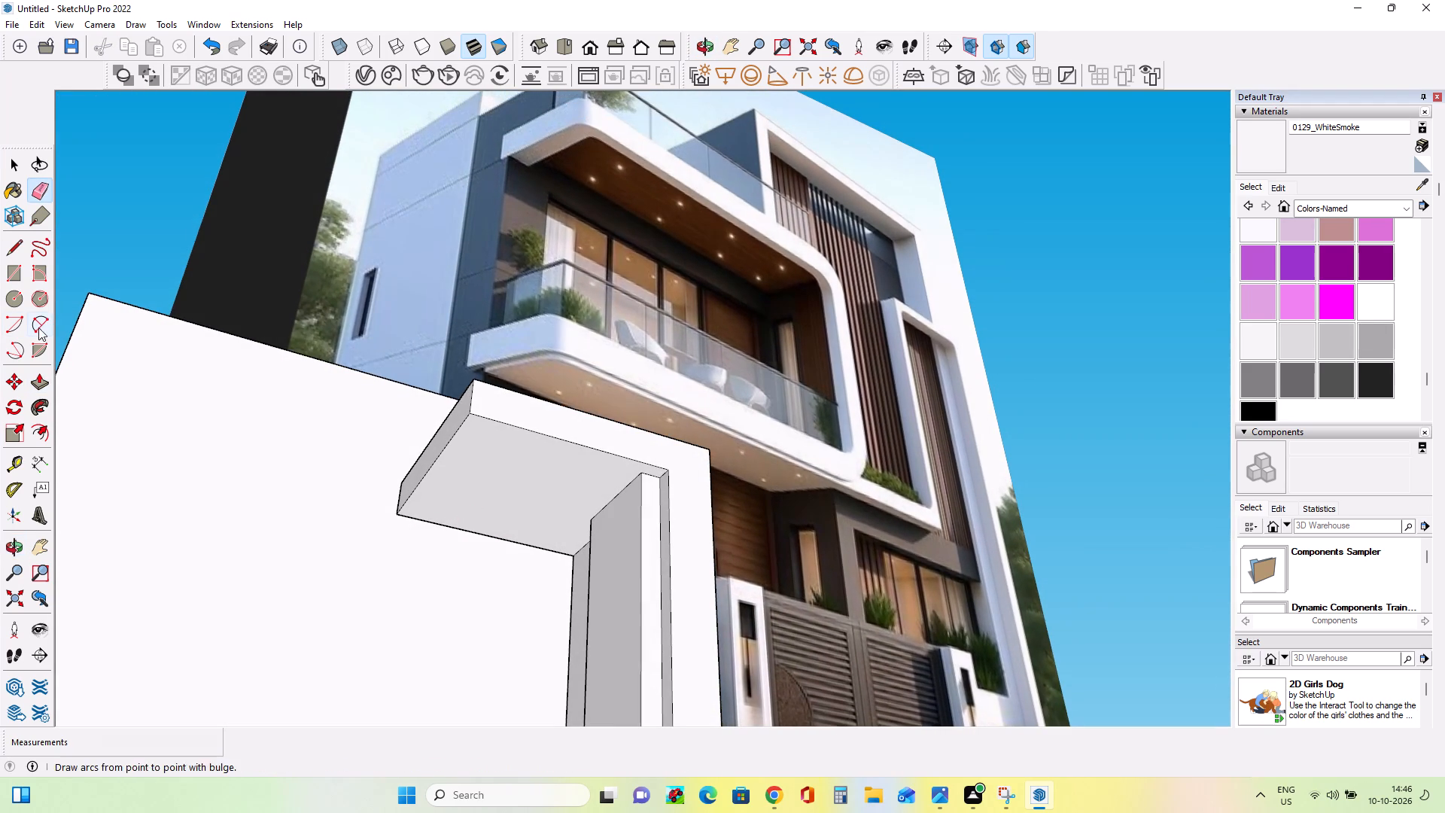
left_click(2, 268)
left_click(11, 272)
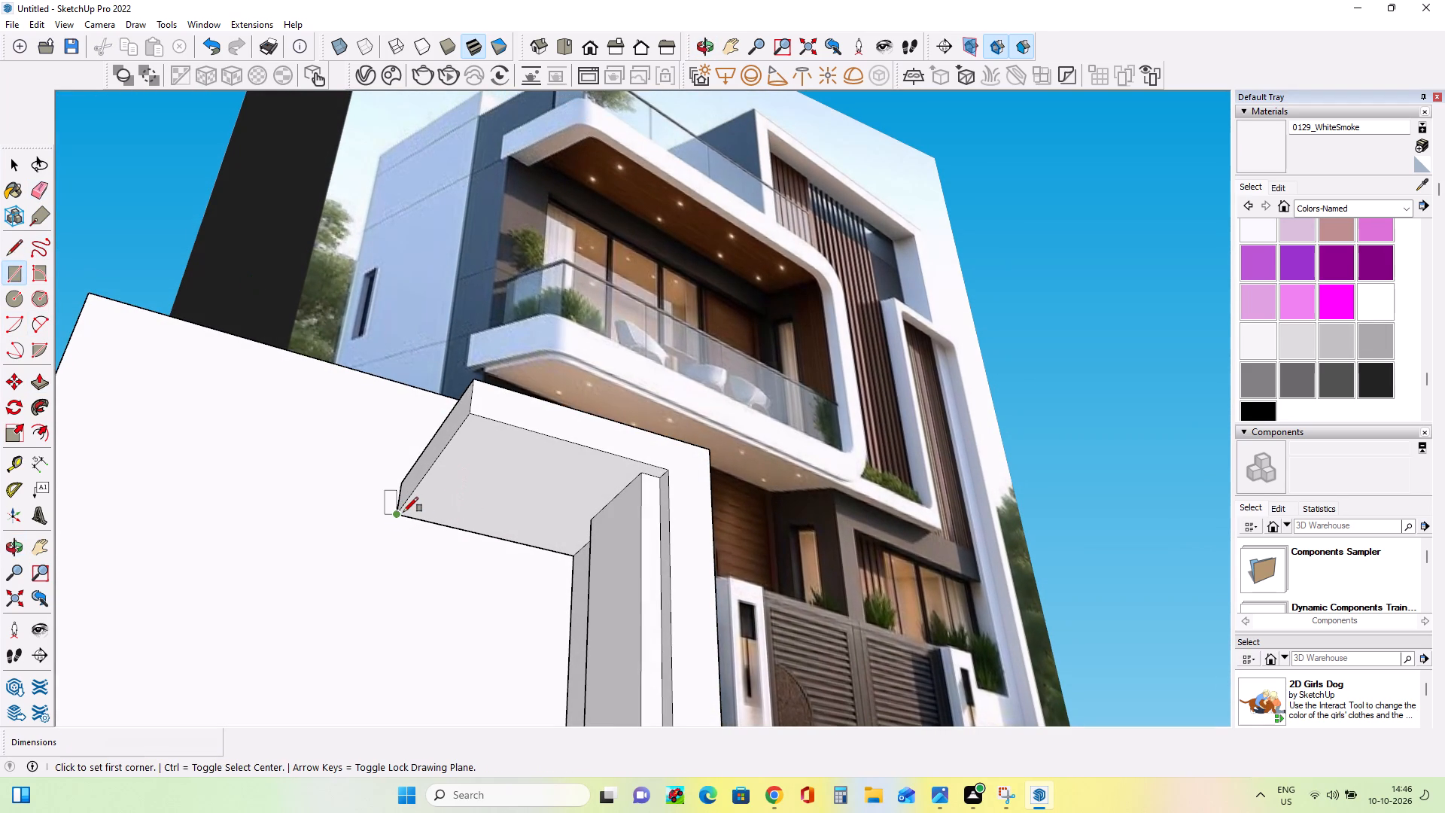
left_click(403, 513)
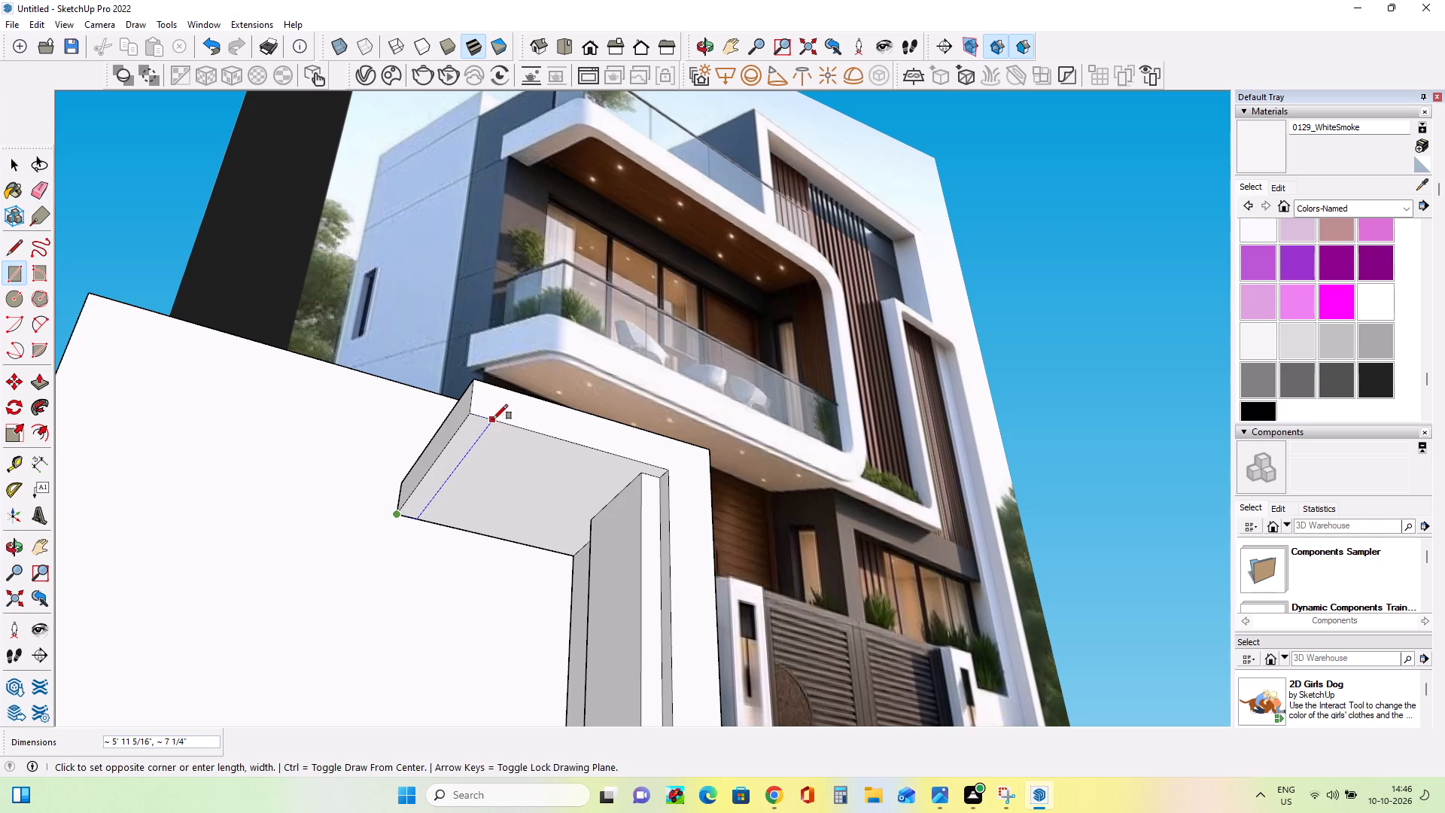
left_click(491, 420)
Push/Pull the narrow strip under the beam's free end down about 9' 5 5/16" to form a hanging leg.
middle_click_drag(534, 485, 534, 501)
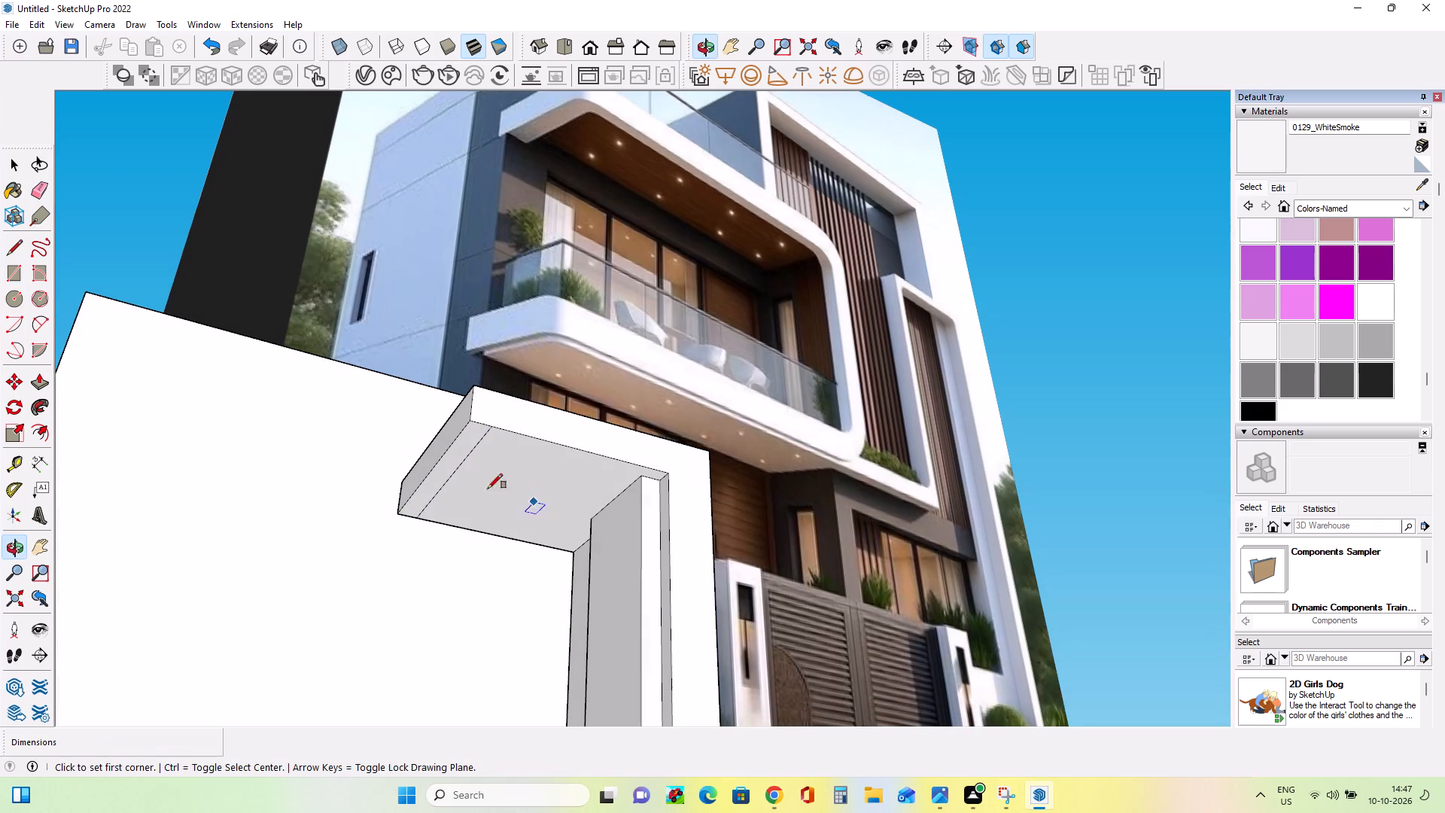
left_click(47, 382)
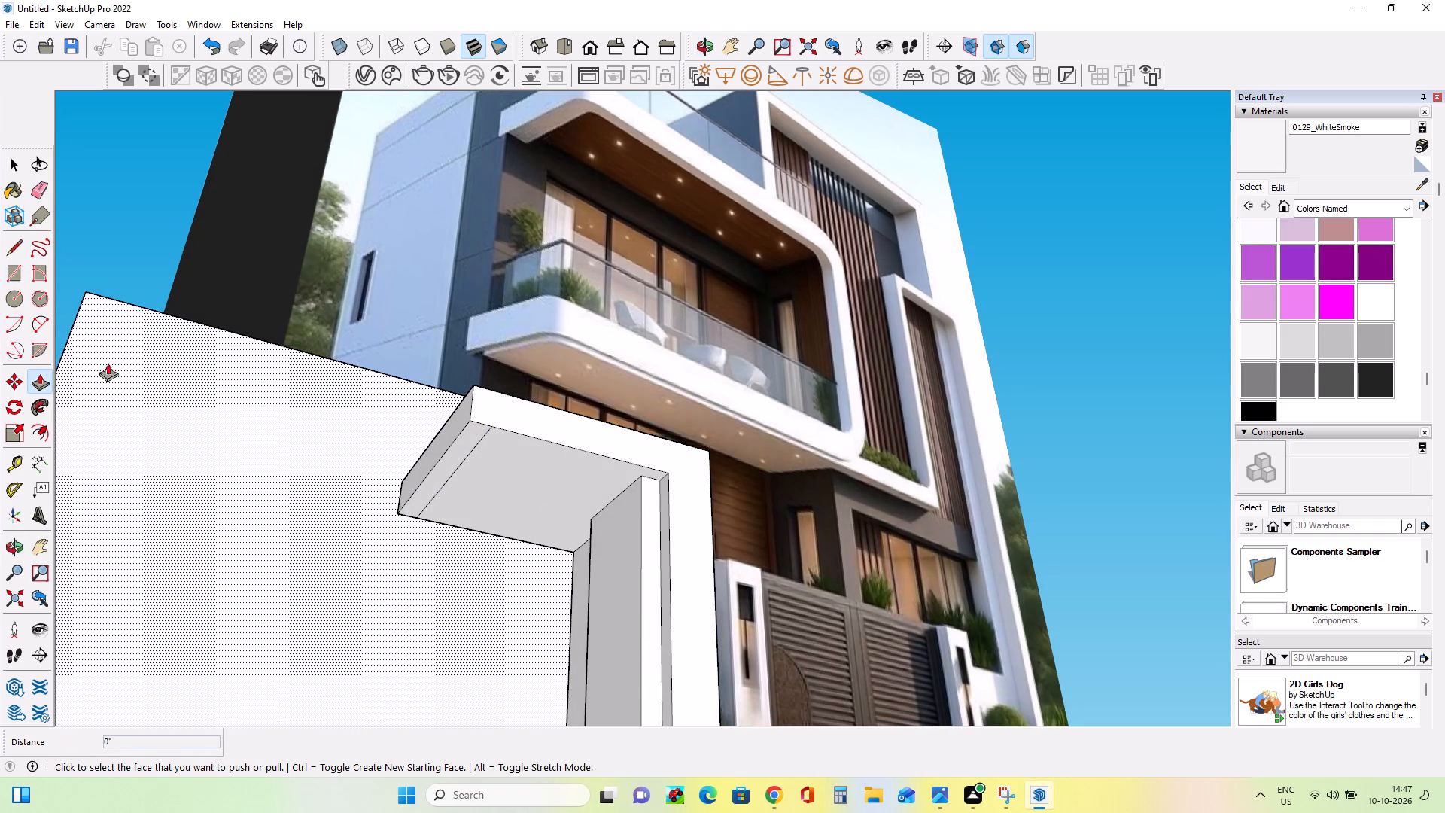
left_click(437, 474)
scroll(437, 611, "down", 4)
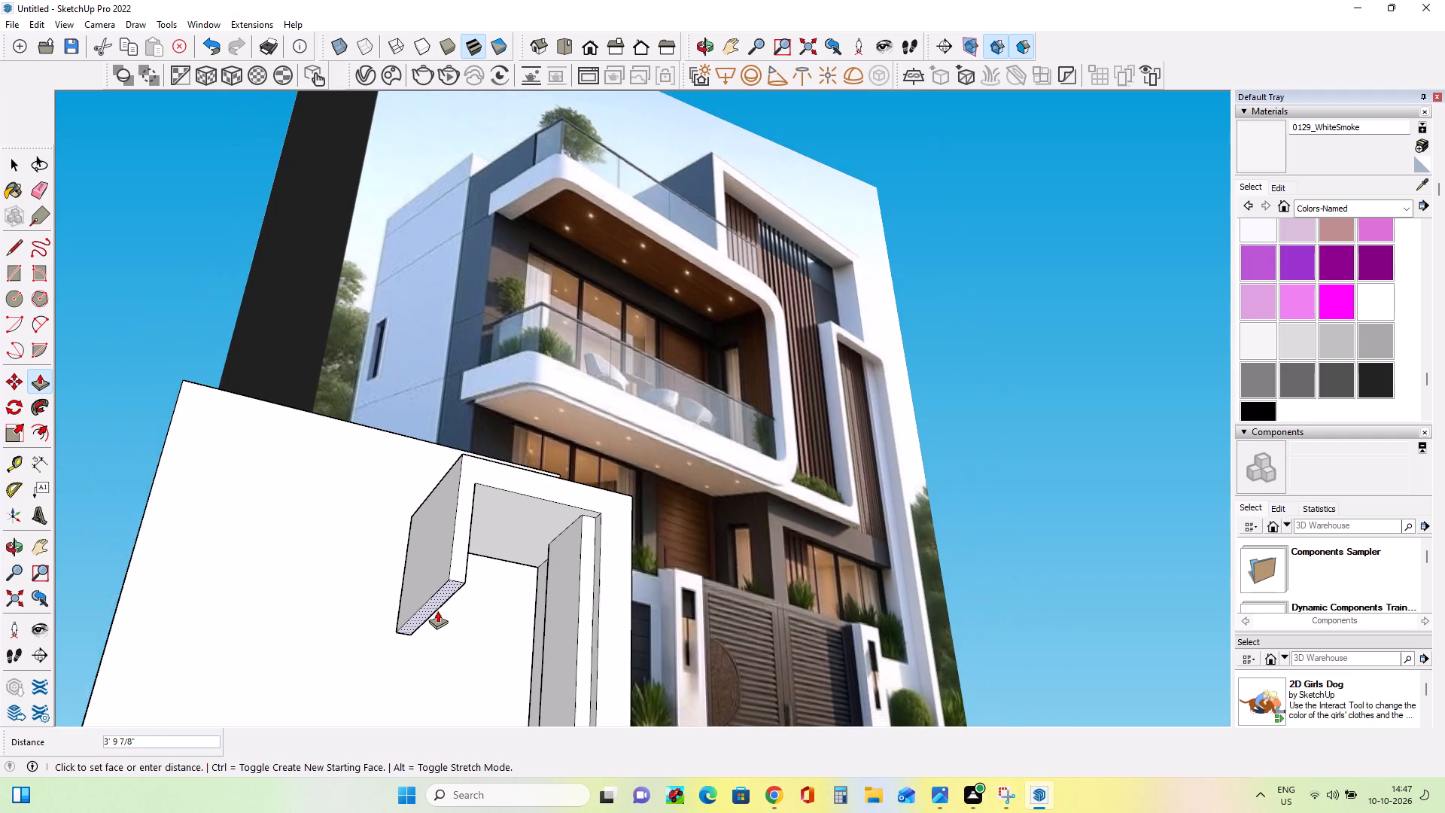
scroll(437, 611, "down", 6)
scroll(437, 611, "up", 1)
scroll(437, 611, "down", 1)
middle_click_drag(437, 611, 180, 802)
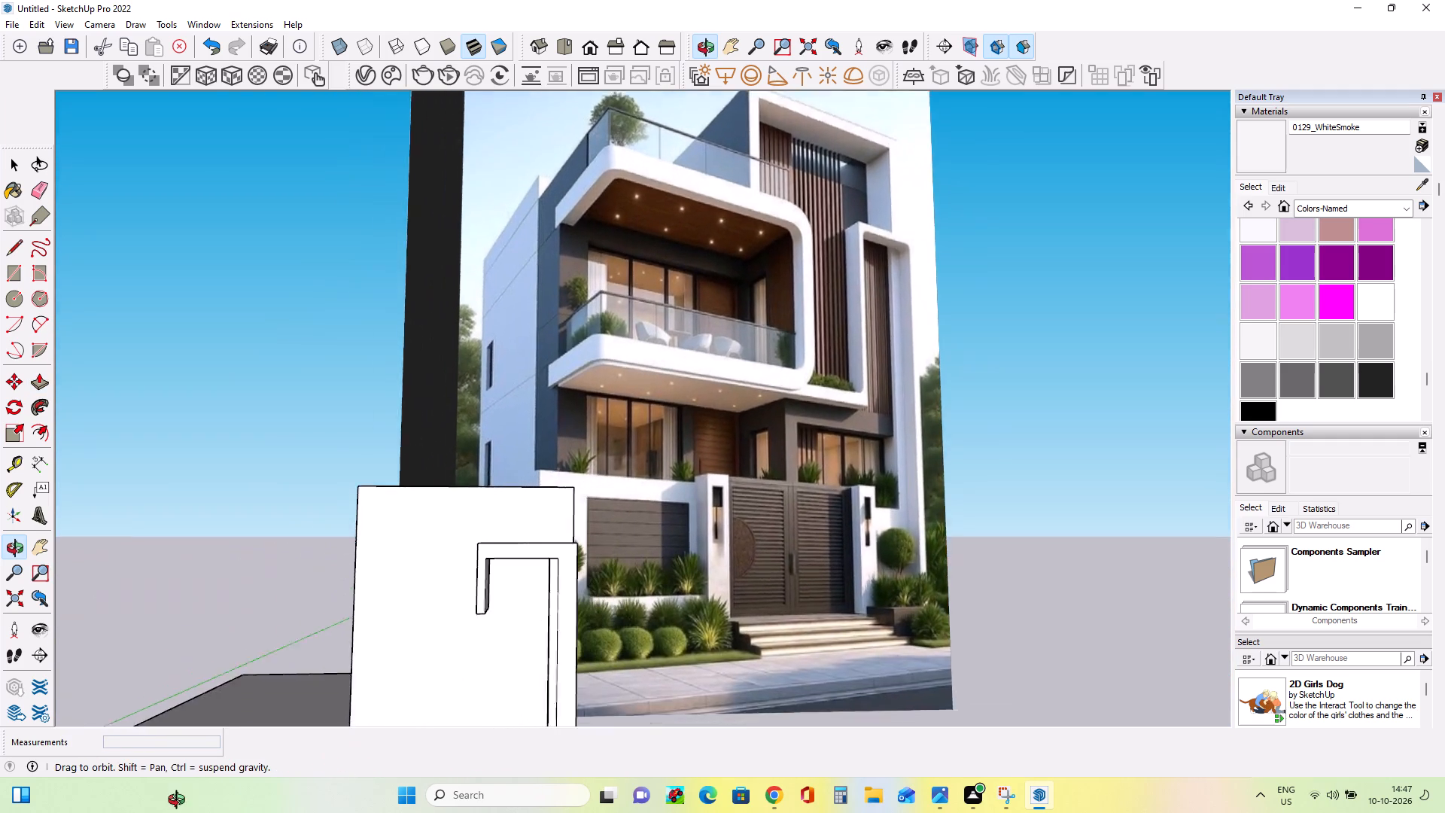
middle_click_drag(180, 802, 177, 802)
left_click(497, 678)
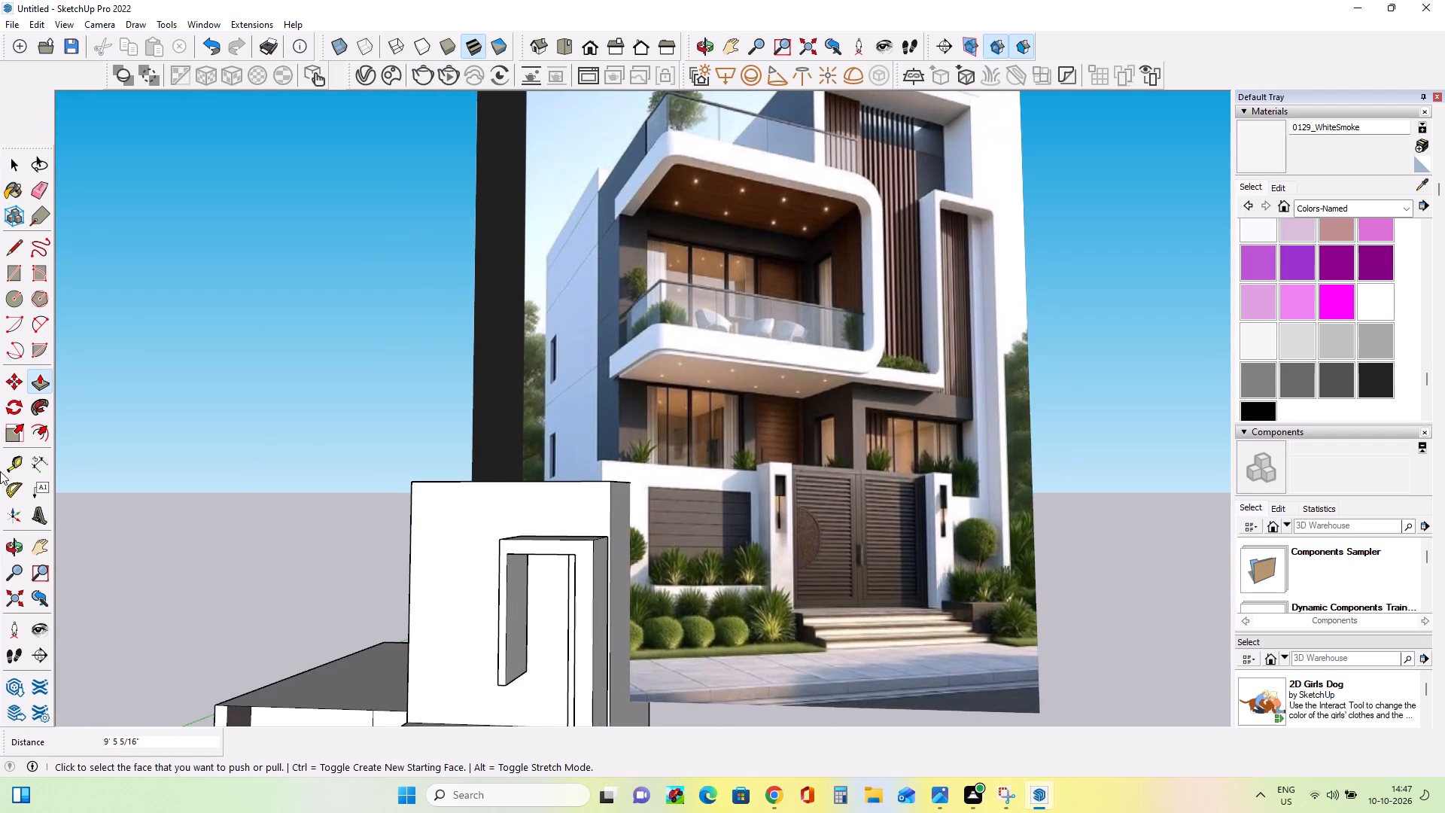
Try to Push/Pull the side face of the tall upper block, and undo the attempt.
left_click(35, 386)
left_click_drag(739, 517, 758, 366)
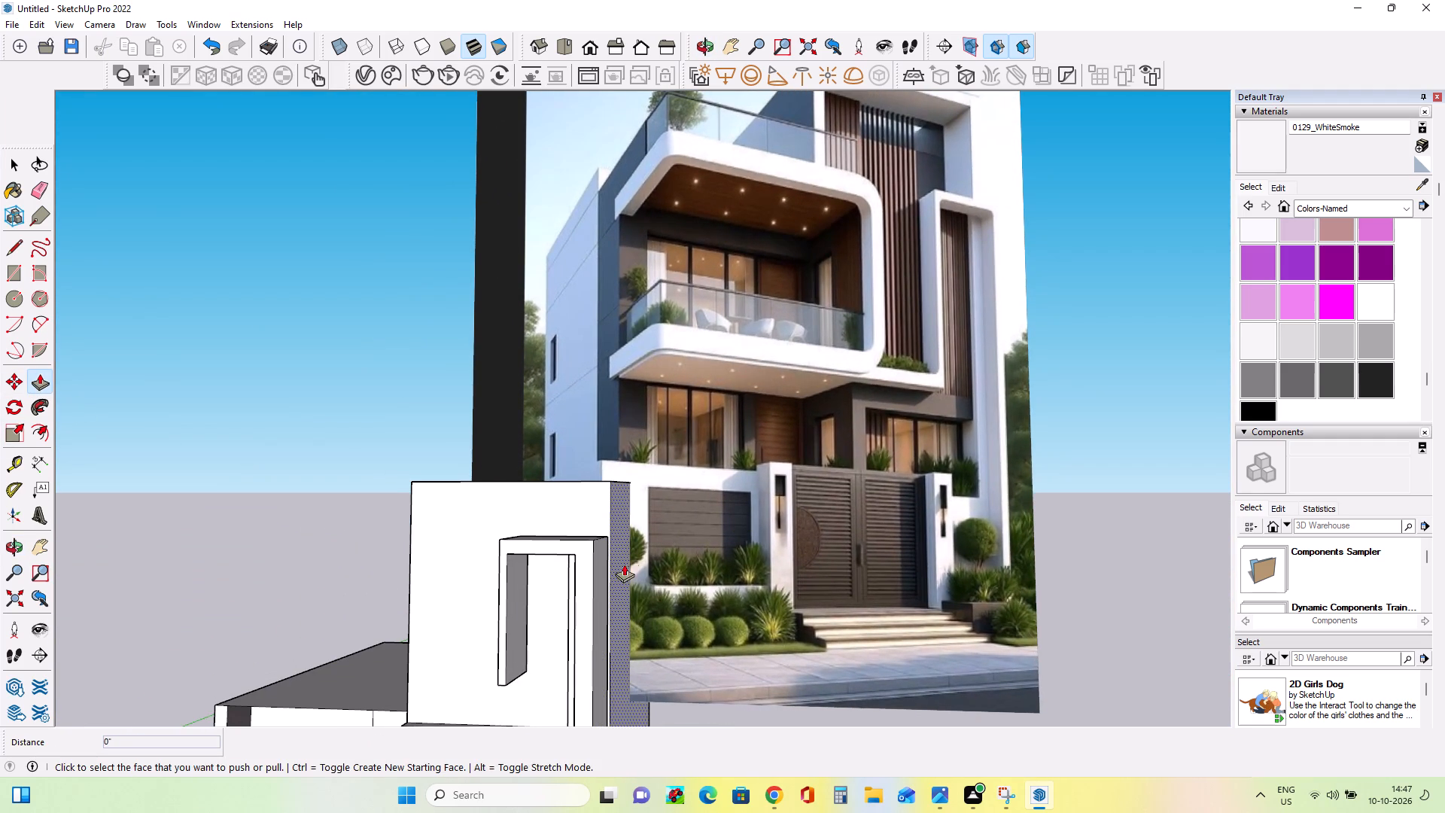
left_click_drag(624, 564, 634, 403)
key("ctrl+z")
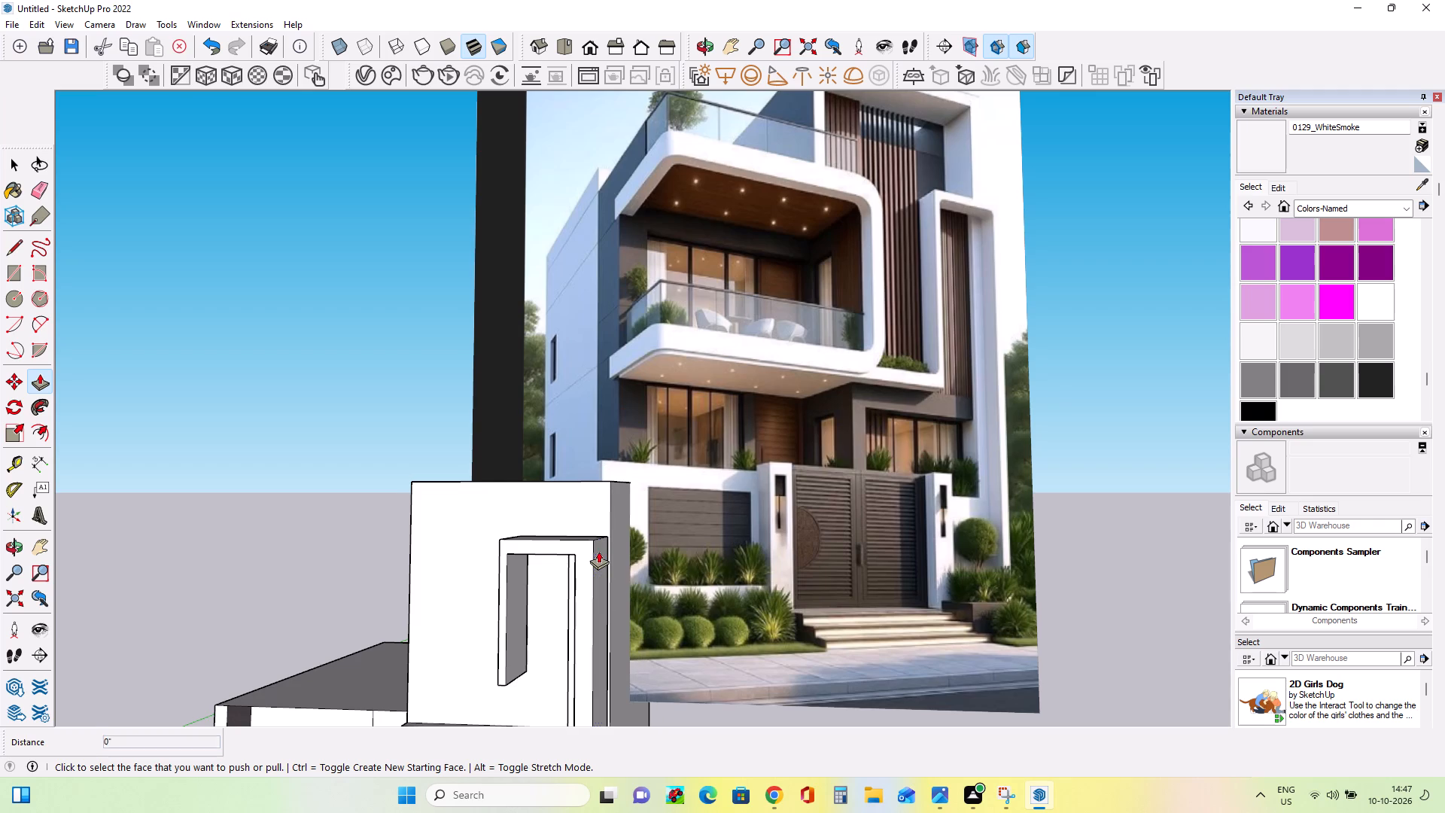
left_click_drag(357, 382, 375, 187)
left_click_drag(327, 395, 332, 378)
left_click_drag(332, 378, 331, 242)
Compare the side frame and its hanging leg with the reference facade from the front and at an angle.
scroll(408, 378, "down", 10)
middle_click_drag(410, 550, 419, 542)
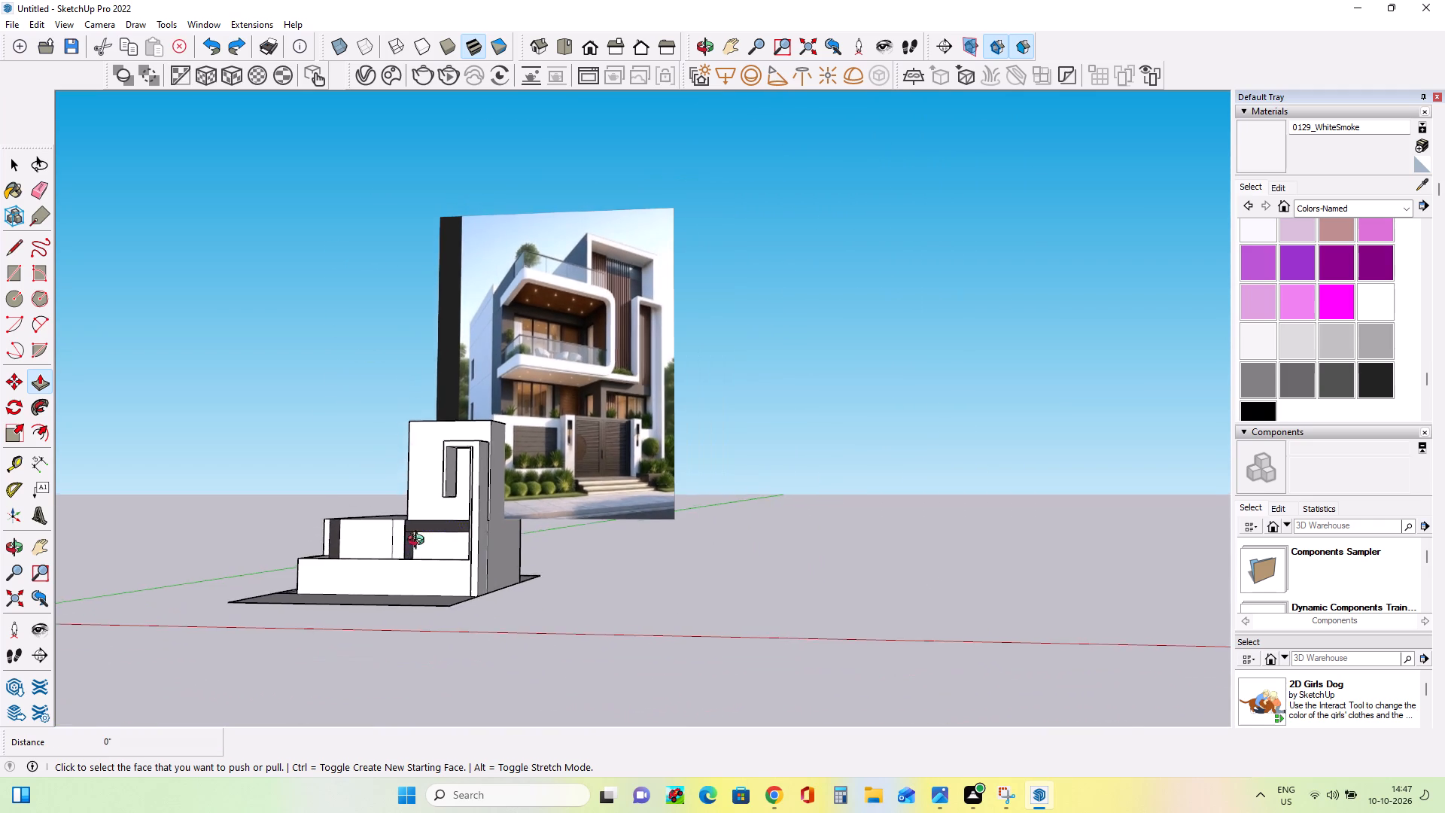
middle_click_drag(419, 542, 476, 547)
scroll(394, 583, "up", 9)
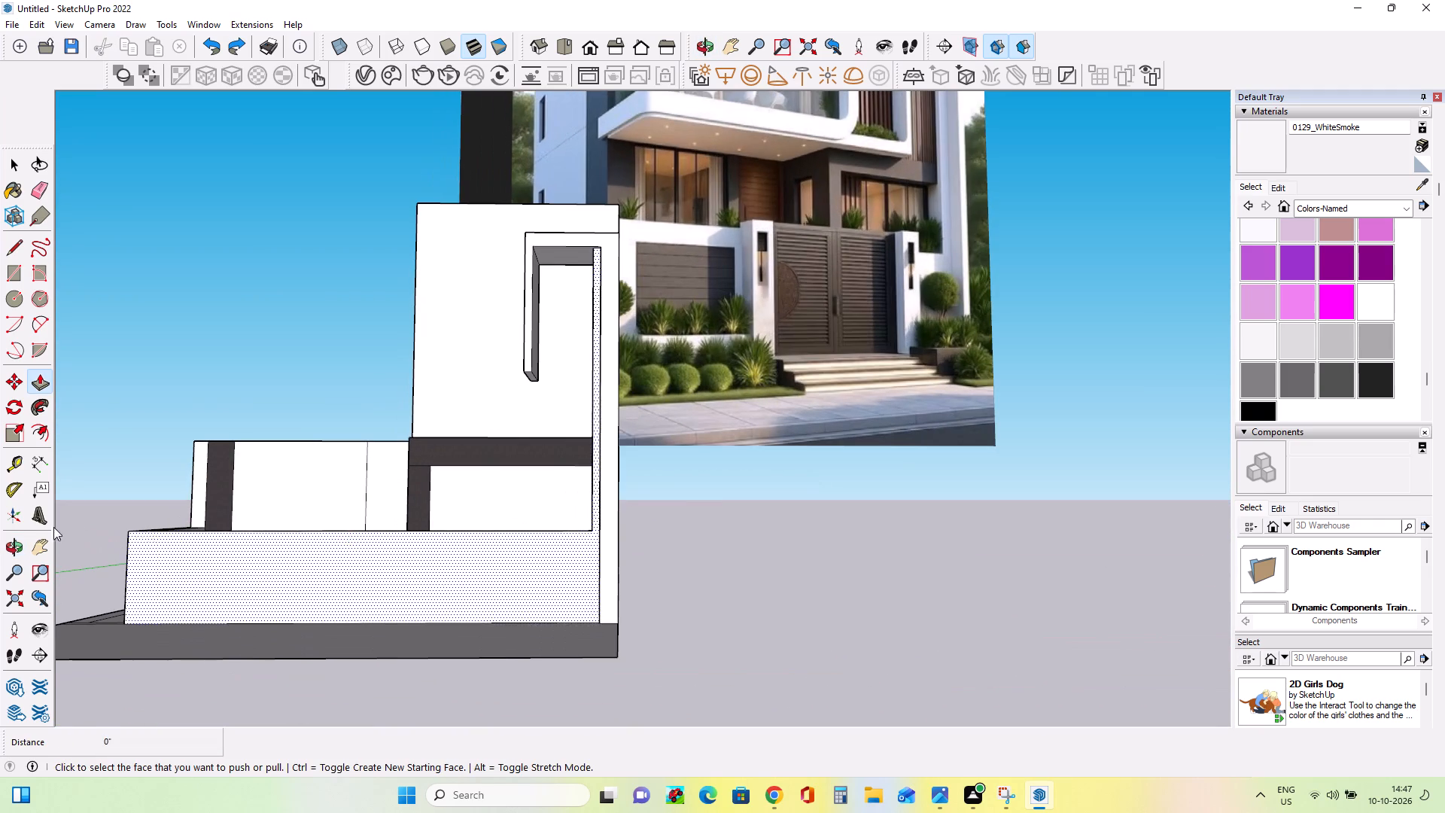
left_click(38, 550)
left_click_drag(390, 559, 410, 620)
scroll(436, 608, "down", 3)
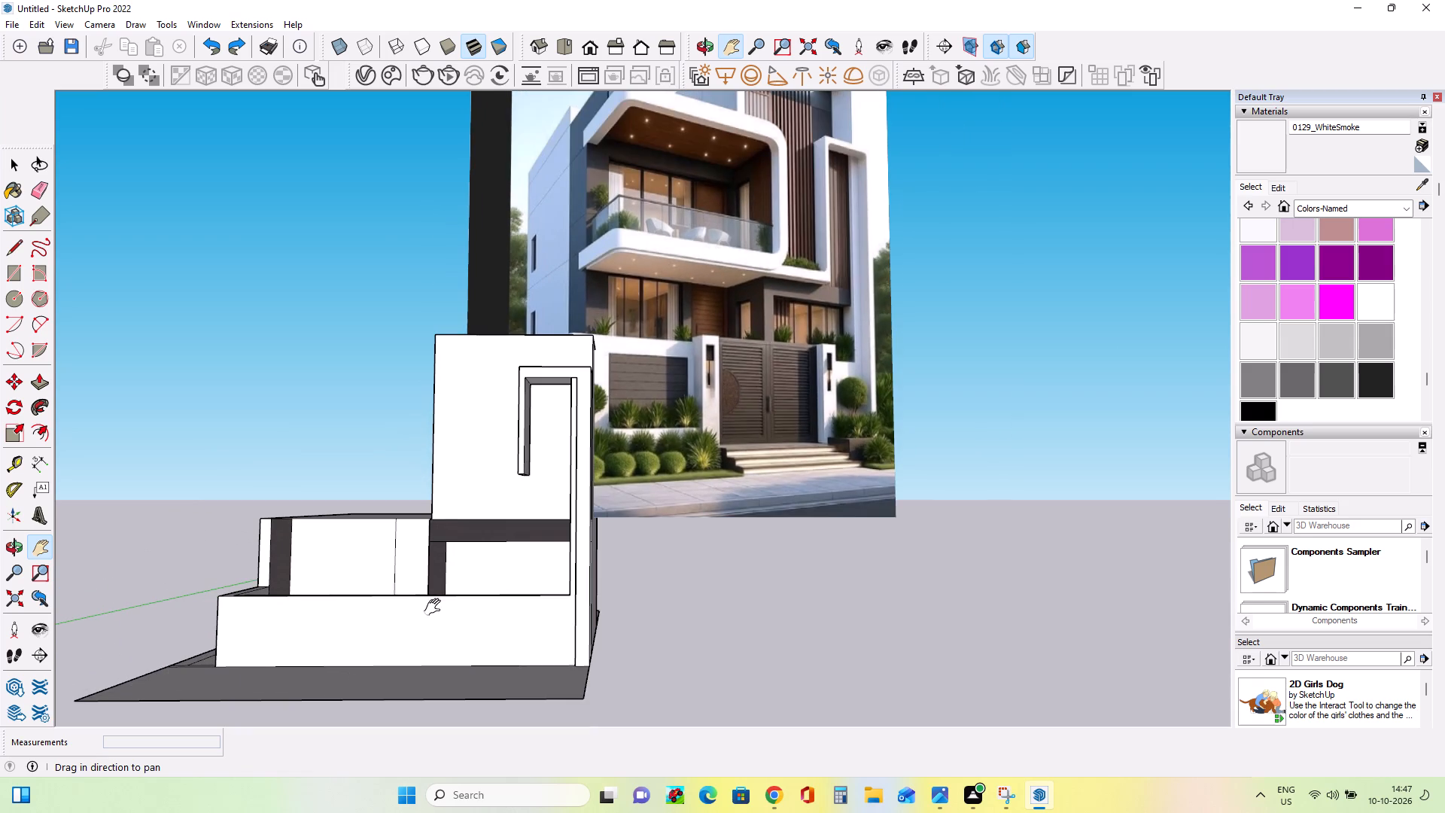
middle_click(437, 606)
middle_click_drag(459, 606, 490, 674)
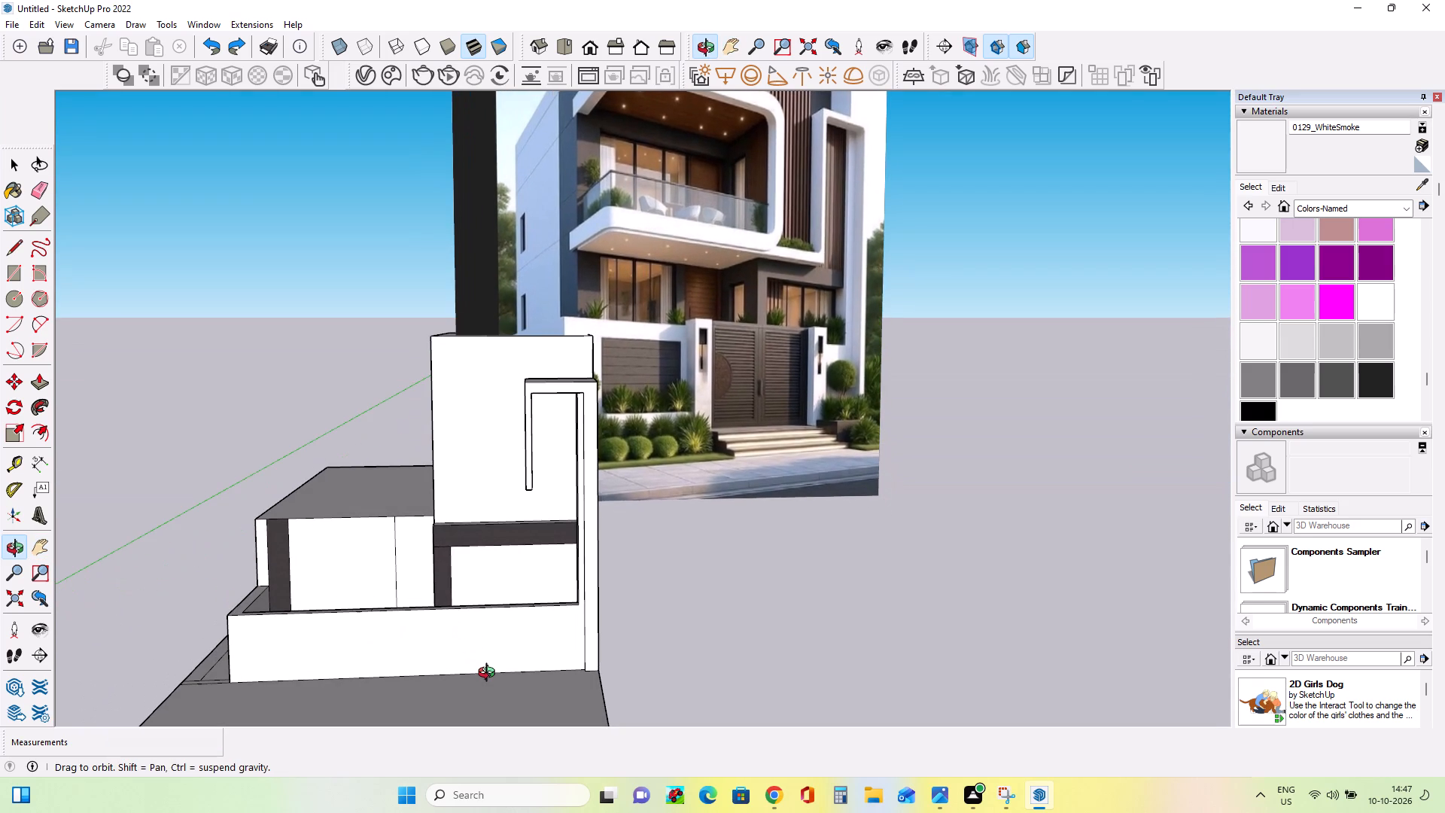
middle_click_drag(490, 674, 497, 696)
scroll(526, 571, "up", 2)
scroll(526, 571, "down", 1)
scroll(526, 571, "up", 2)
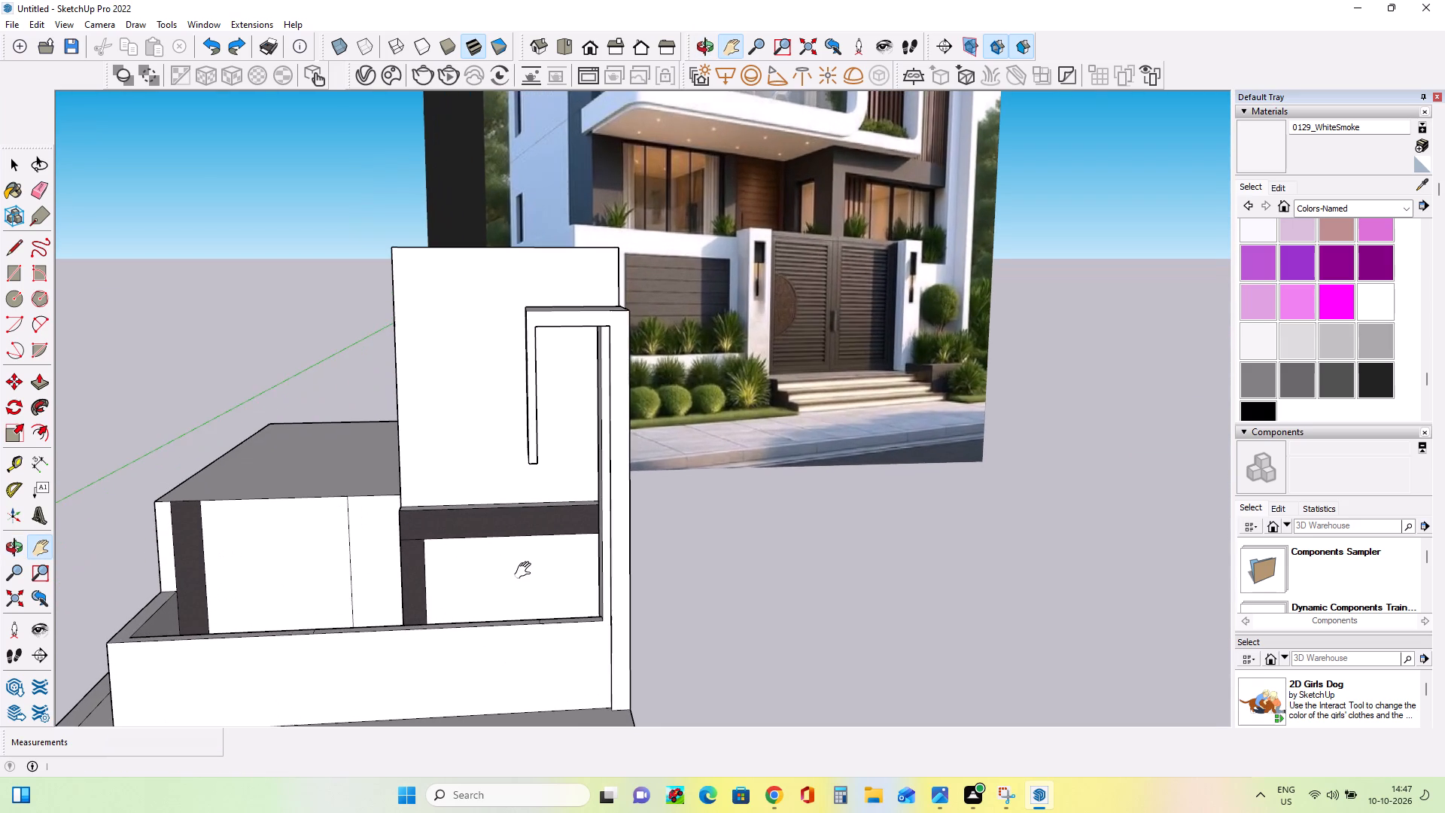
middle_click_drag(526, 571, 524, 590)
scroll(524, 590, "up", 1)
scroll(523, 578, "down", 2)
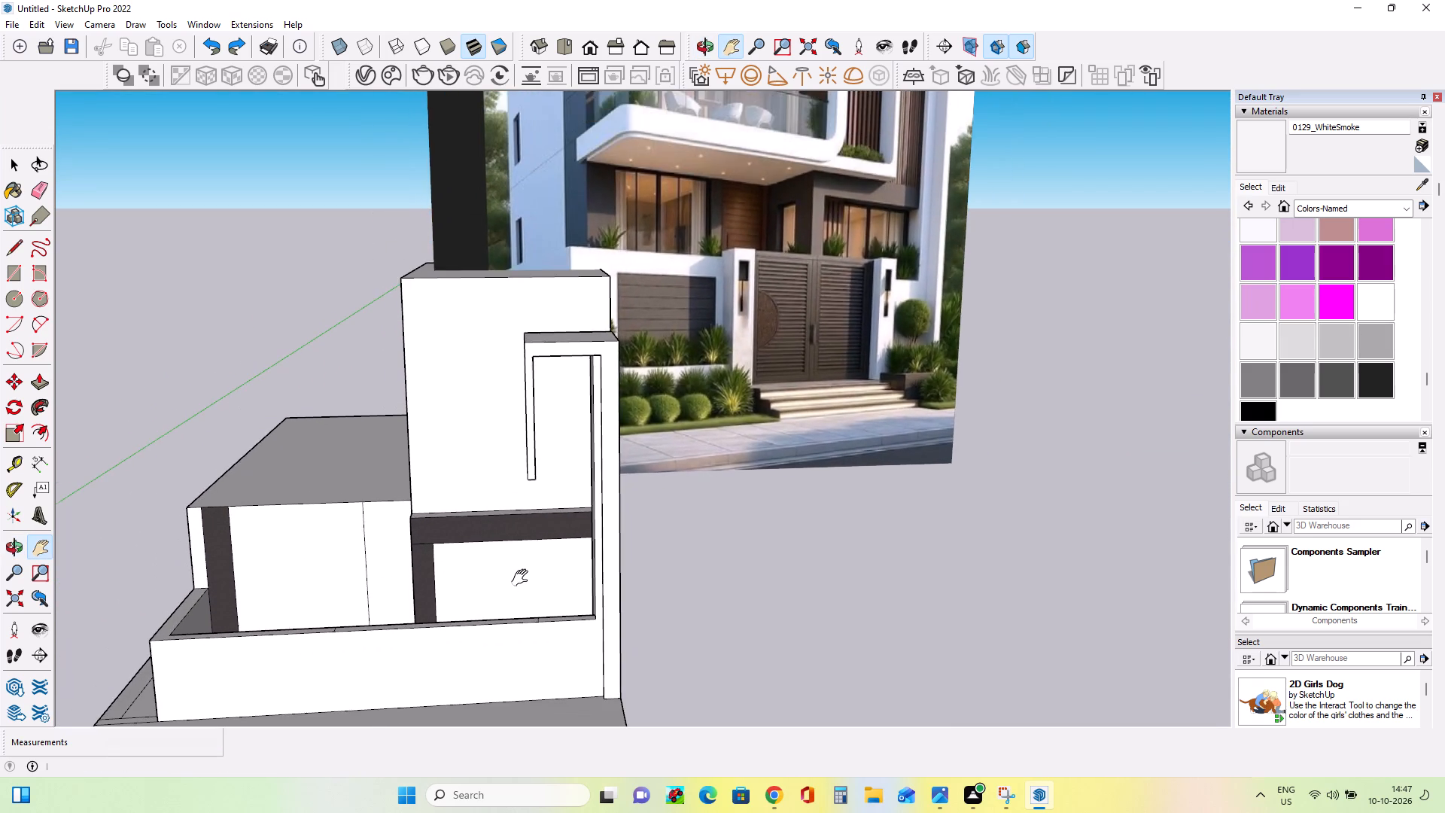
middle_click_drag(524, 572, 649, 537)
scroll(535, 522, "up", 2)
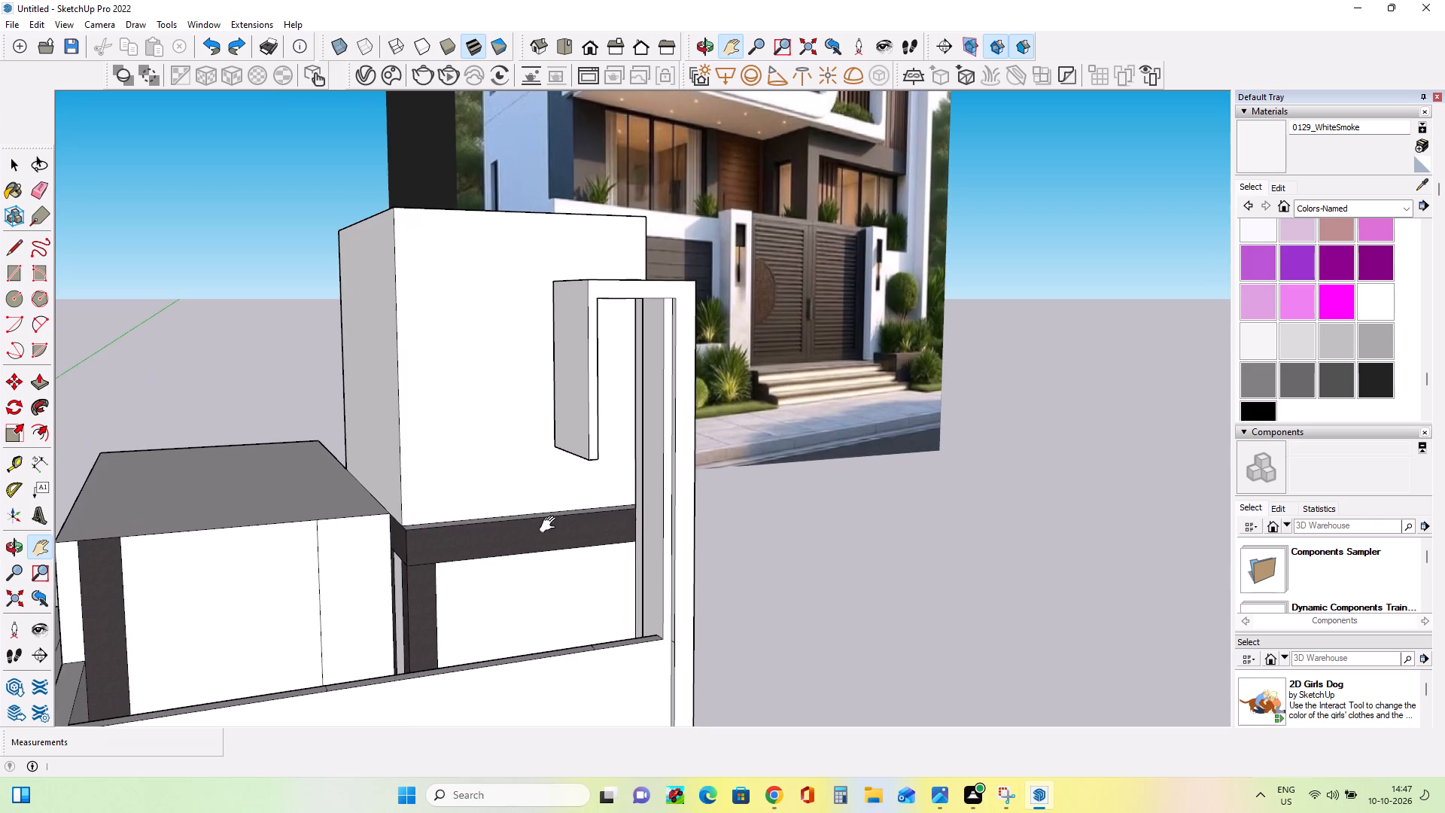
middle_click_drag(551, 525, 563, 486)
Push/Pull the hanging leg's bottom face down about 4' 5 3/16", toward the dark horizontal beam.
left_click(45, 382)
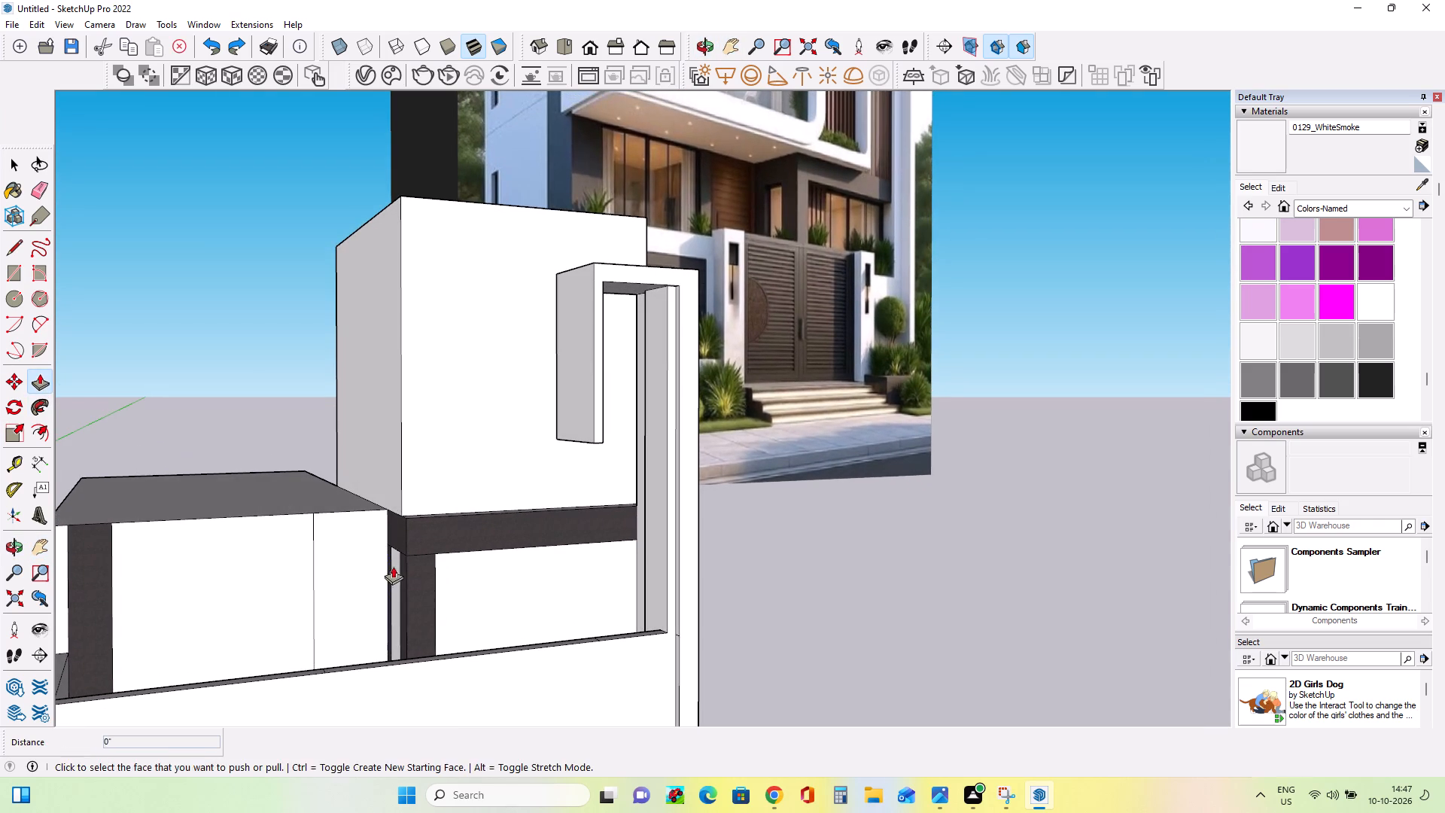
middle_click_drag(394, 565, 440, 437)
scroll(427, 476, "up", 1)
scroll(627, 407, "up", 3)
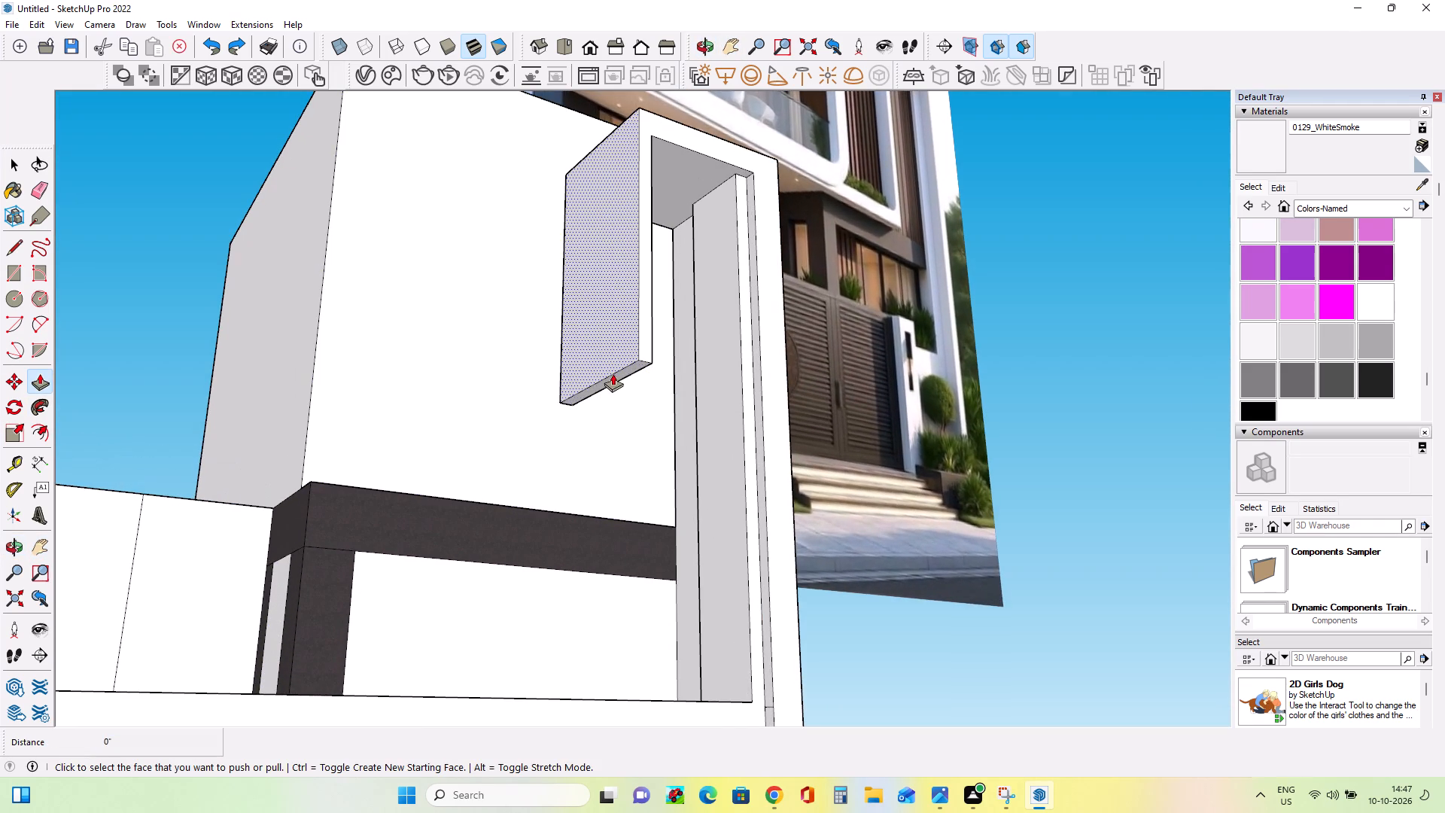
left_click(613, 375)
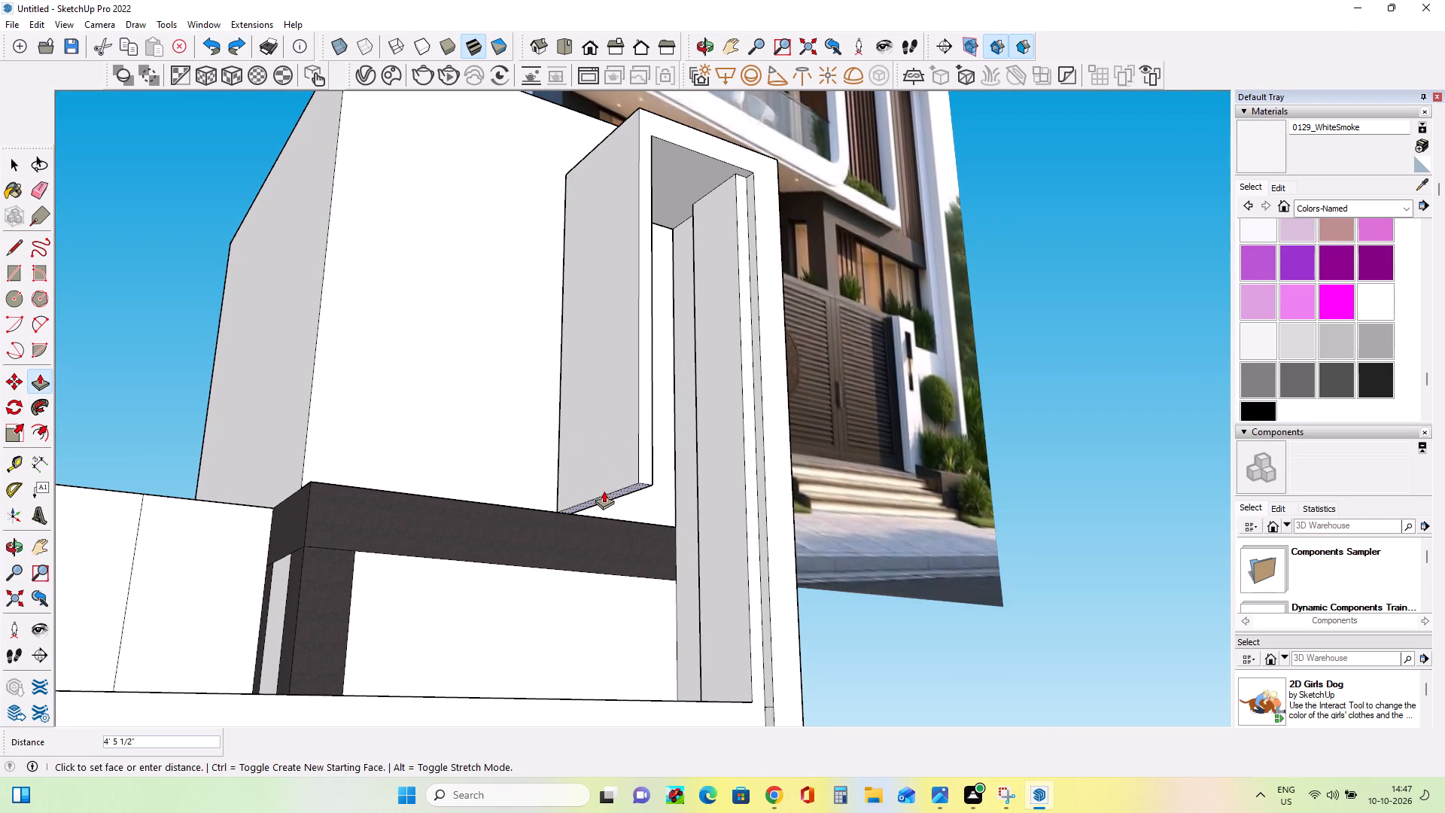
left_click(604, 491)
Examine how the hanging leg's lower end lines up with the dark horizontal beam behind it.
middle_click_drag(571, 514, 726, 598)
scroll(569, 507, "up", 2)
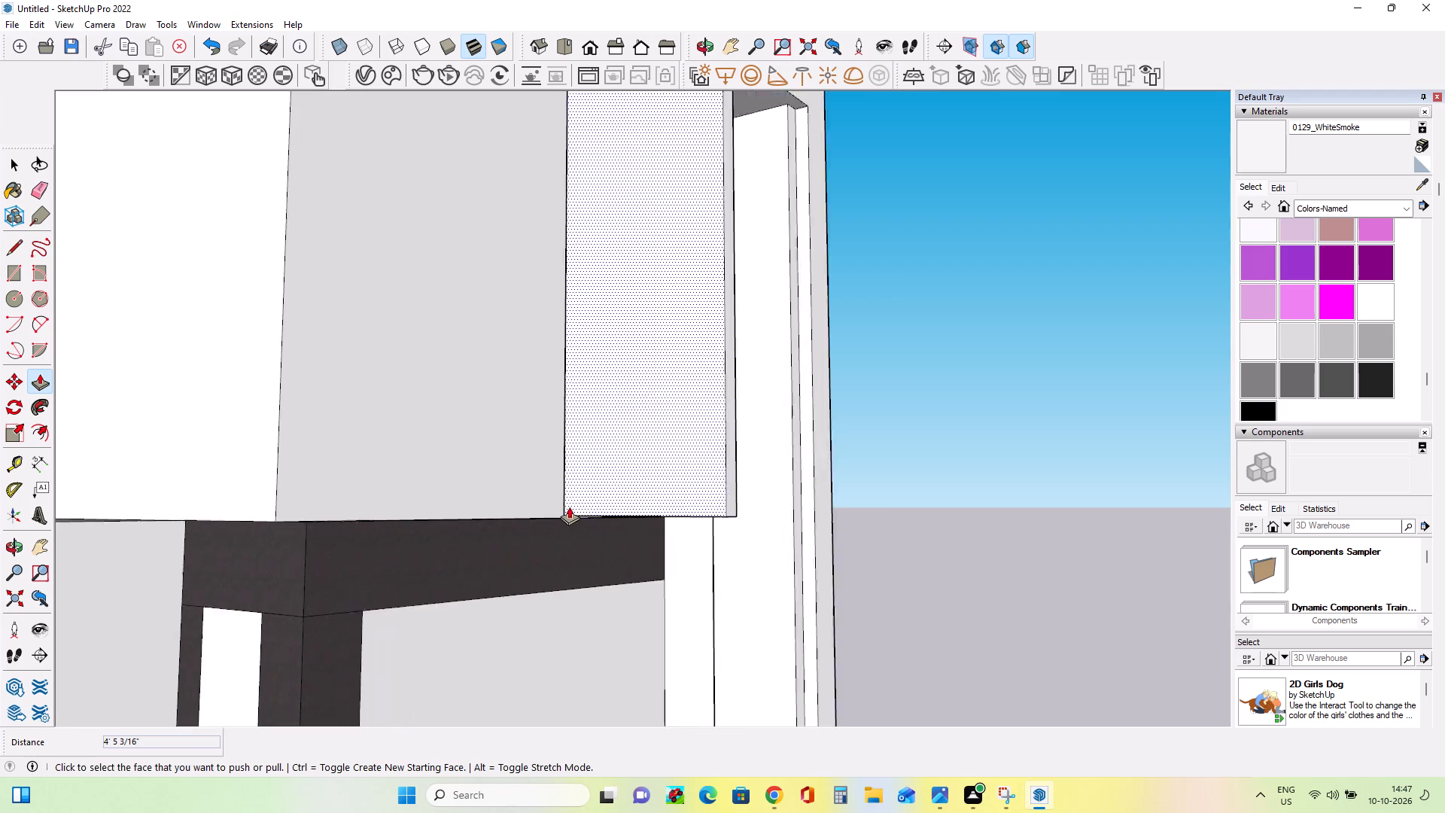
scroll(569, 507, "up", 6)
middle_click_drag(610, 566, 485, 467)
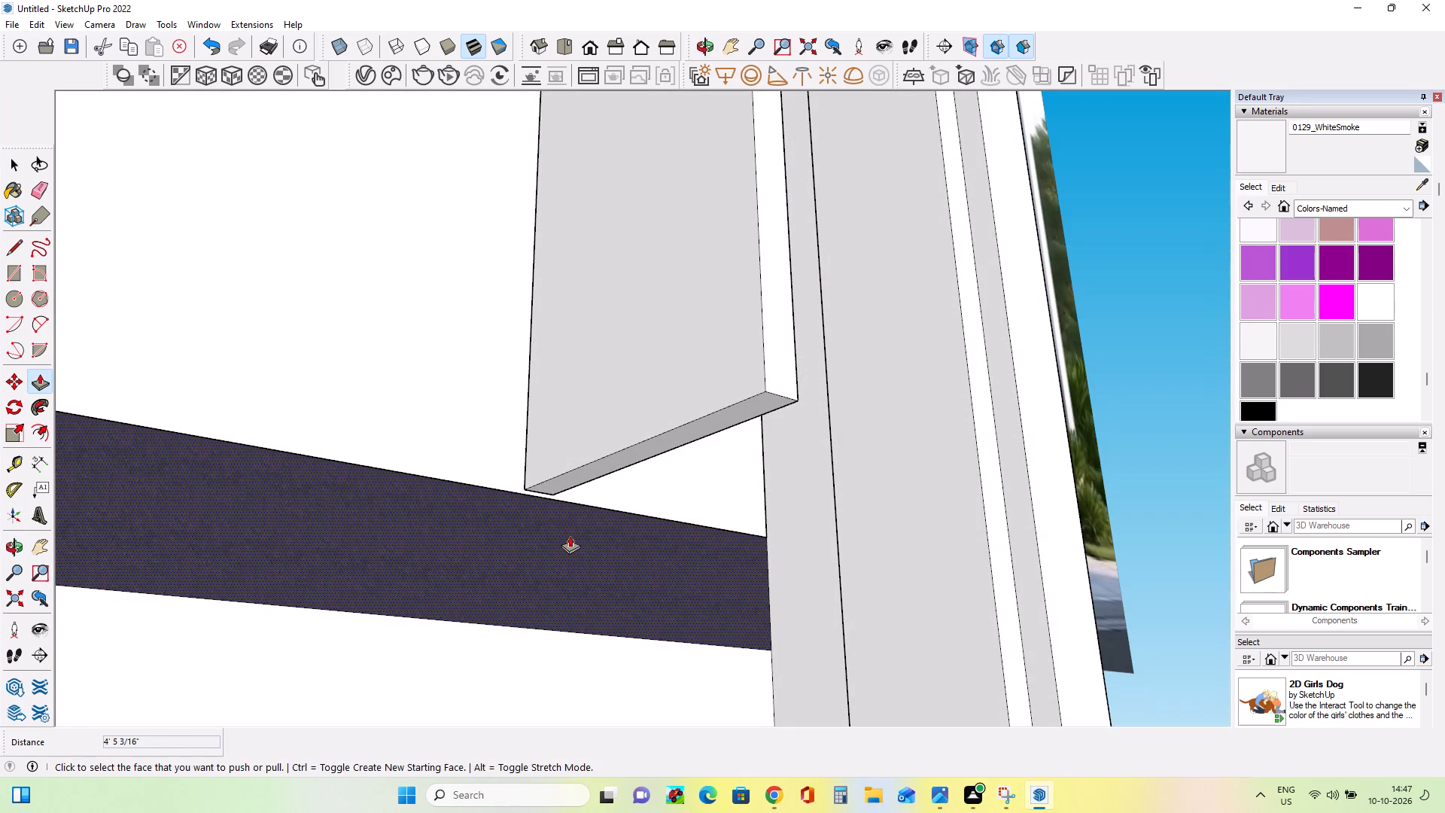
middle_click_drag(552, 512, 203, 586)
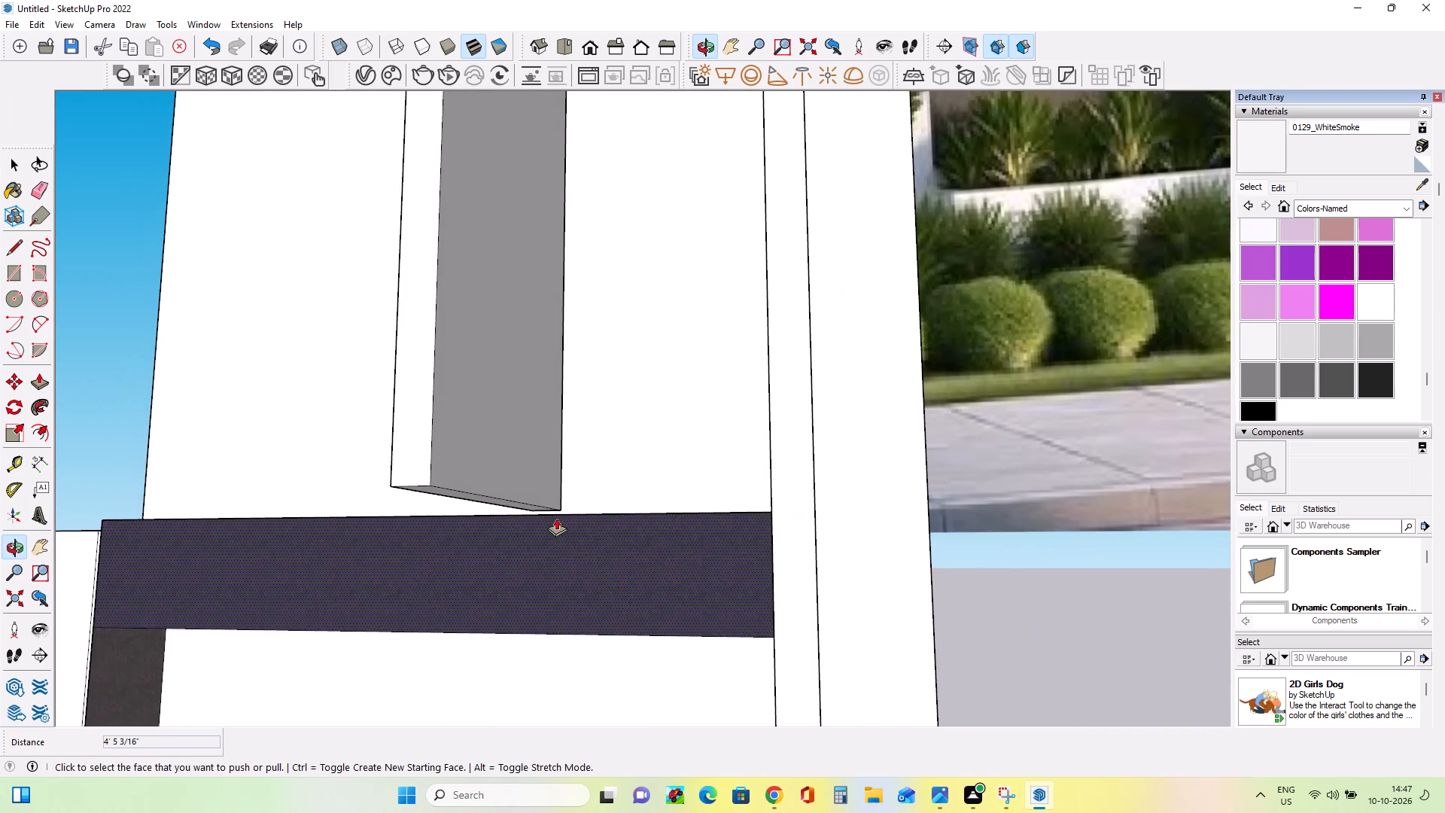
middle_click_drag(552, 525, 598, 690)
middle_click_drag(601, 687, 607, 676)
middle_click_drag(618, 649, 631, 616)
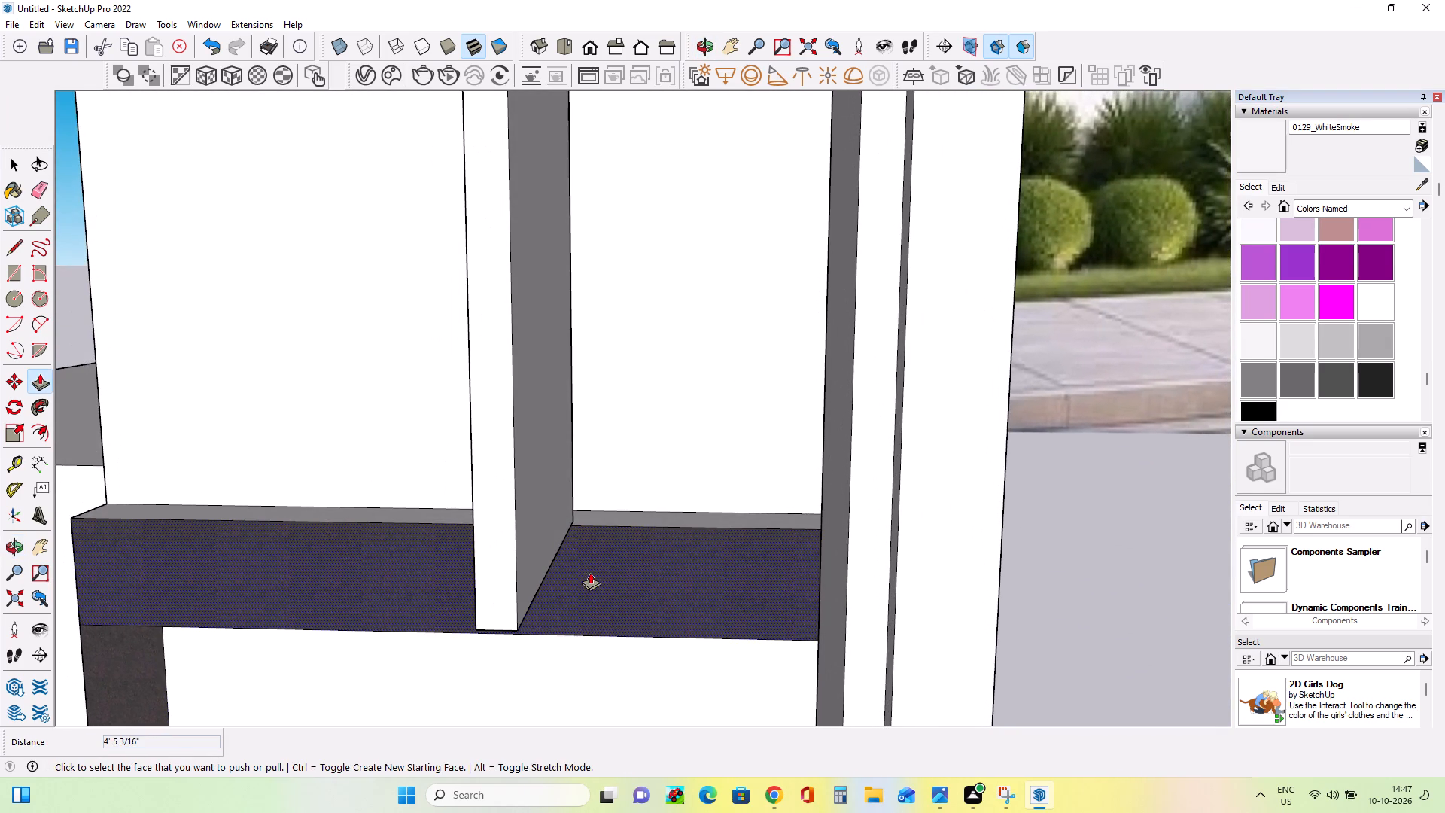
scroll(588, 557, "down", 3)
middle_click_drag(591, 558, 604, 580)
scroll(604, 580, "down", 3)
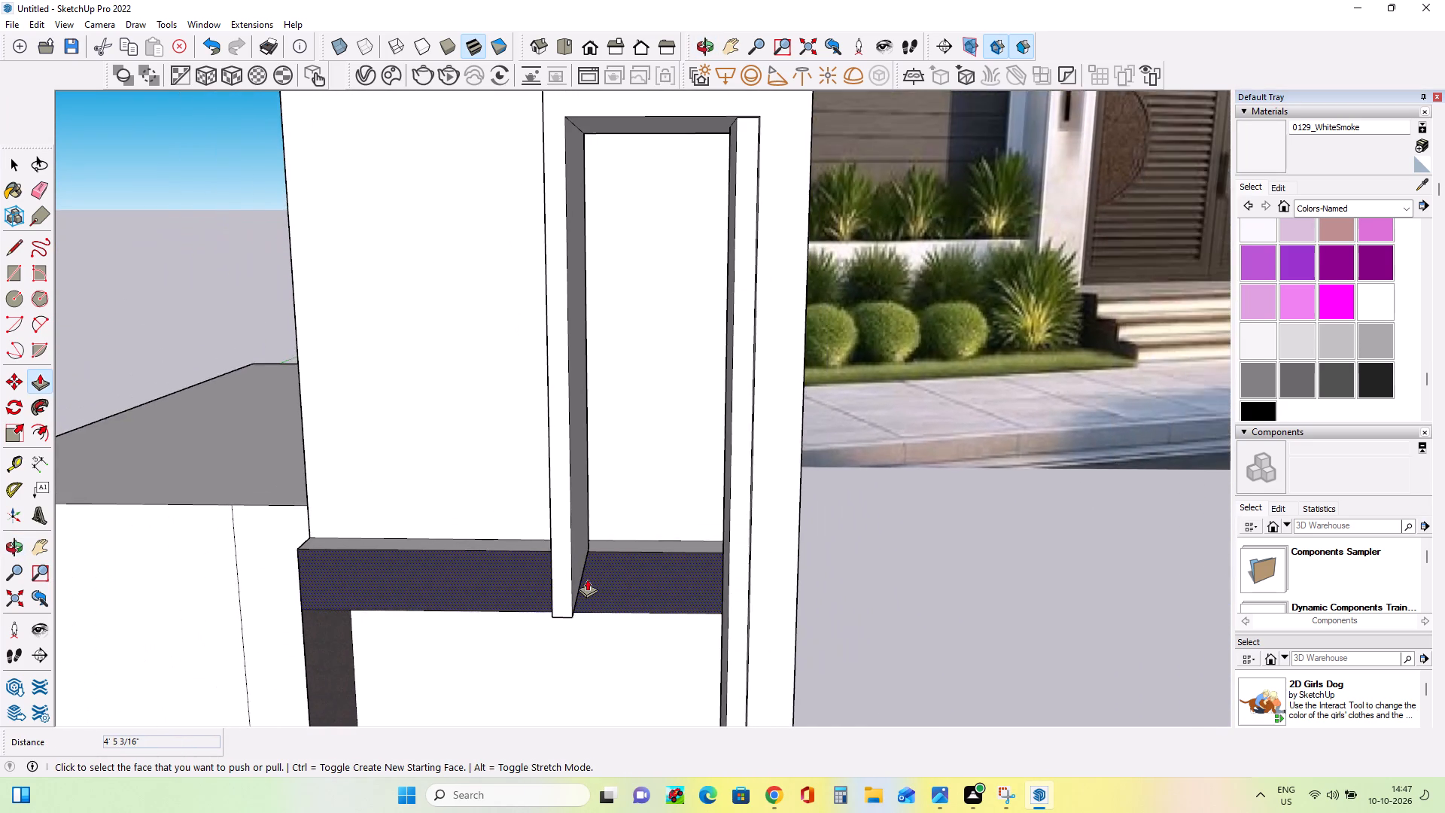
scroll(587, 579, "down", 10)
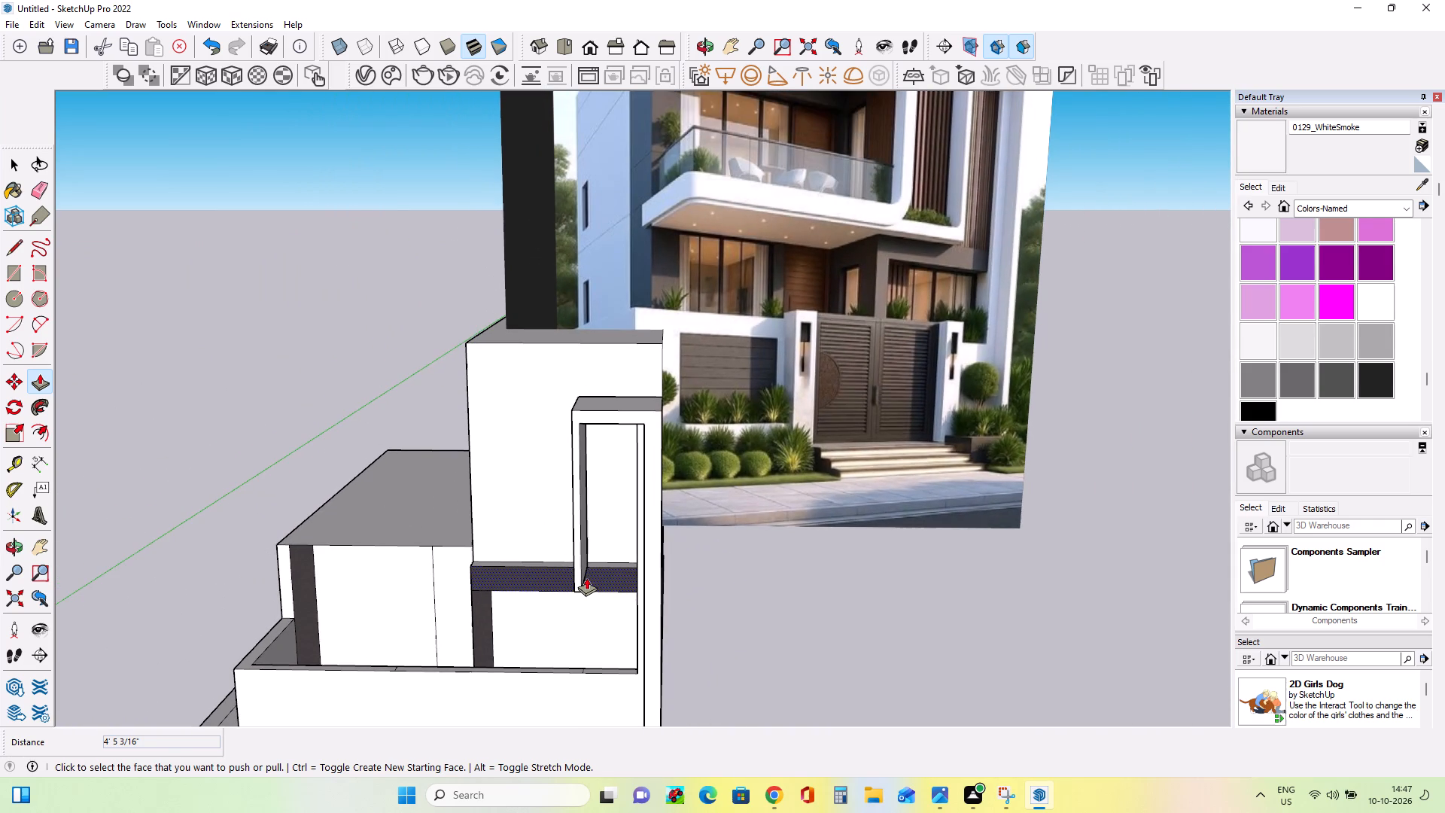
middle_click_drag(589, 578, 728, 502)
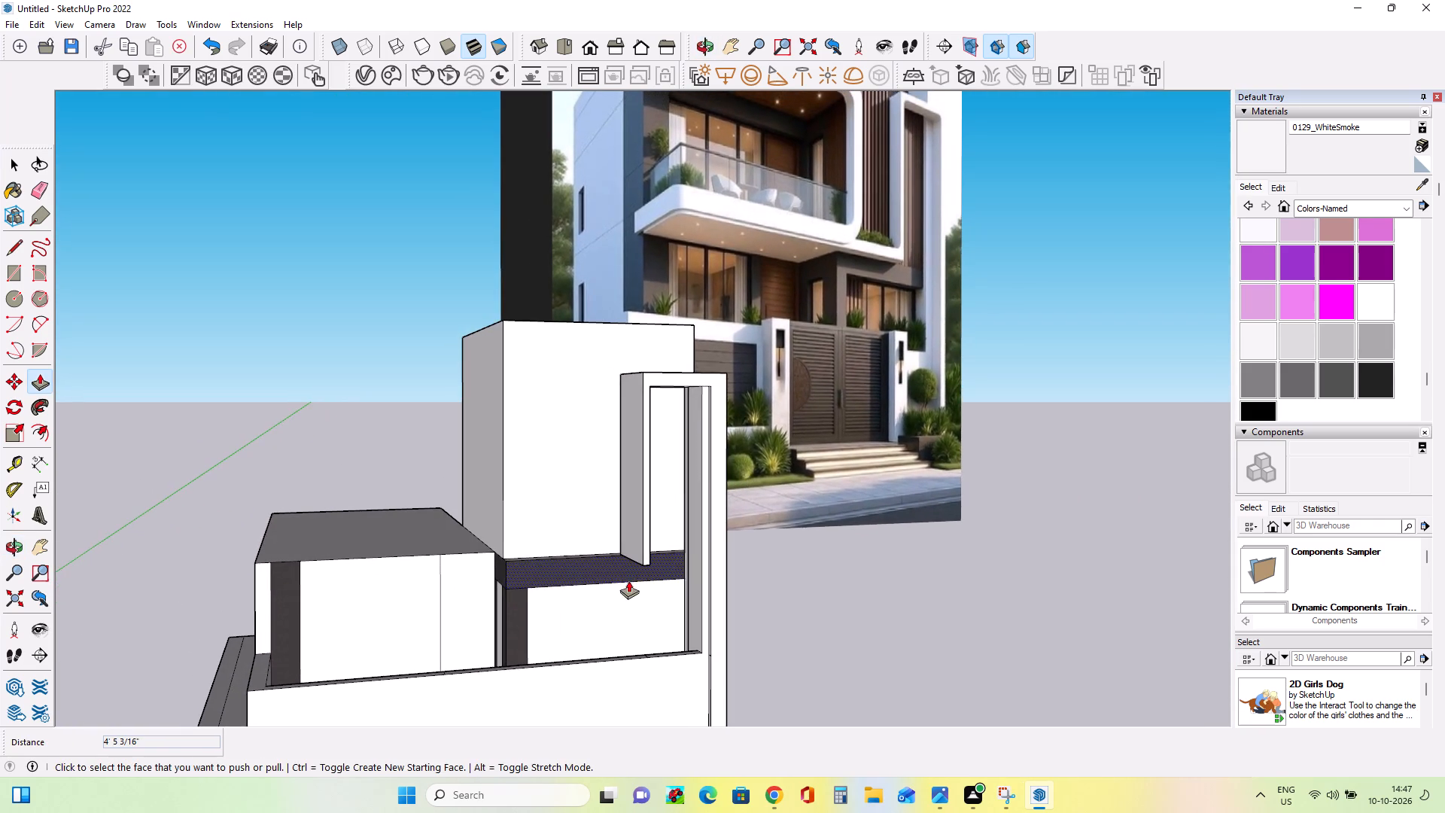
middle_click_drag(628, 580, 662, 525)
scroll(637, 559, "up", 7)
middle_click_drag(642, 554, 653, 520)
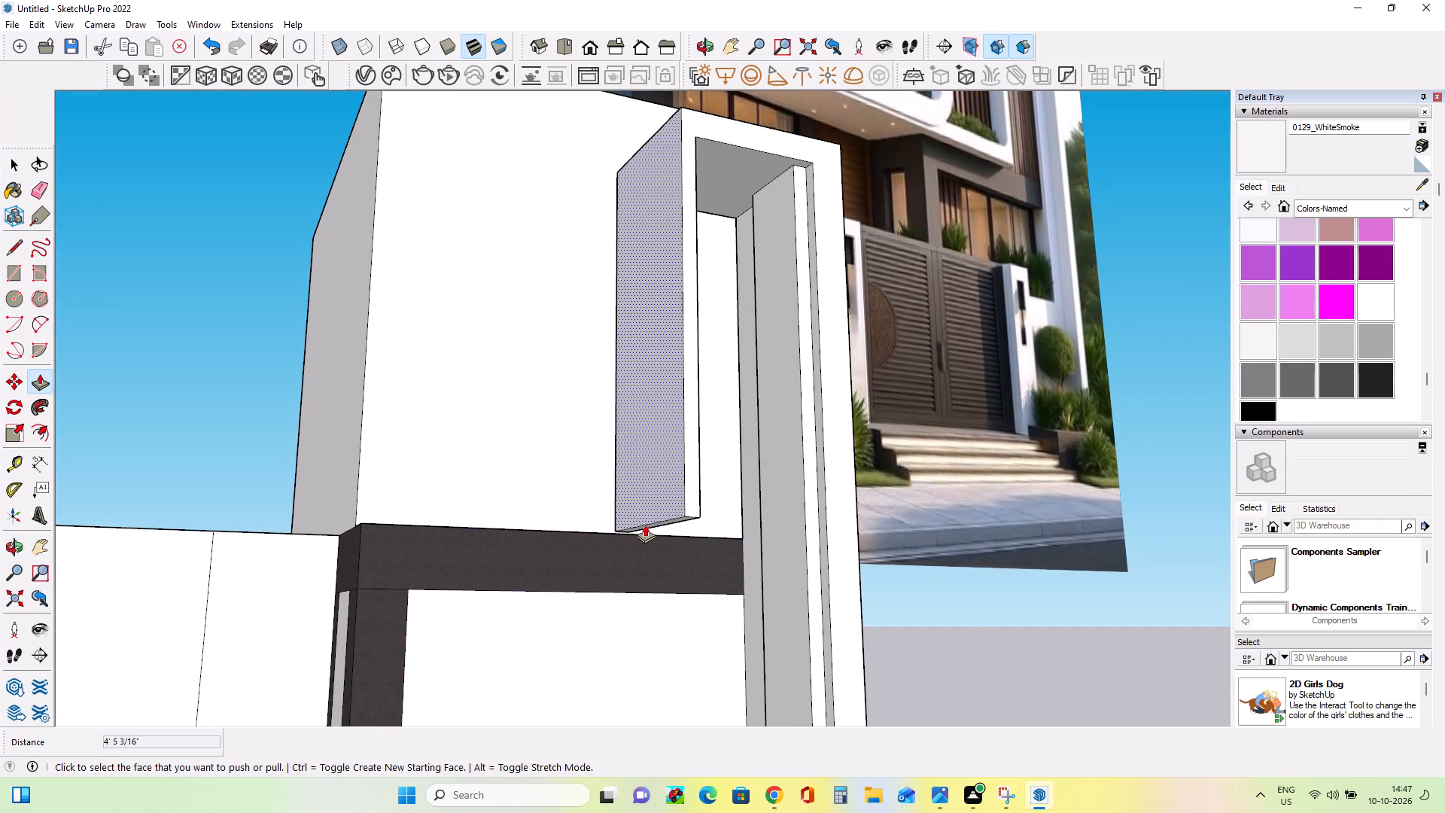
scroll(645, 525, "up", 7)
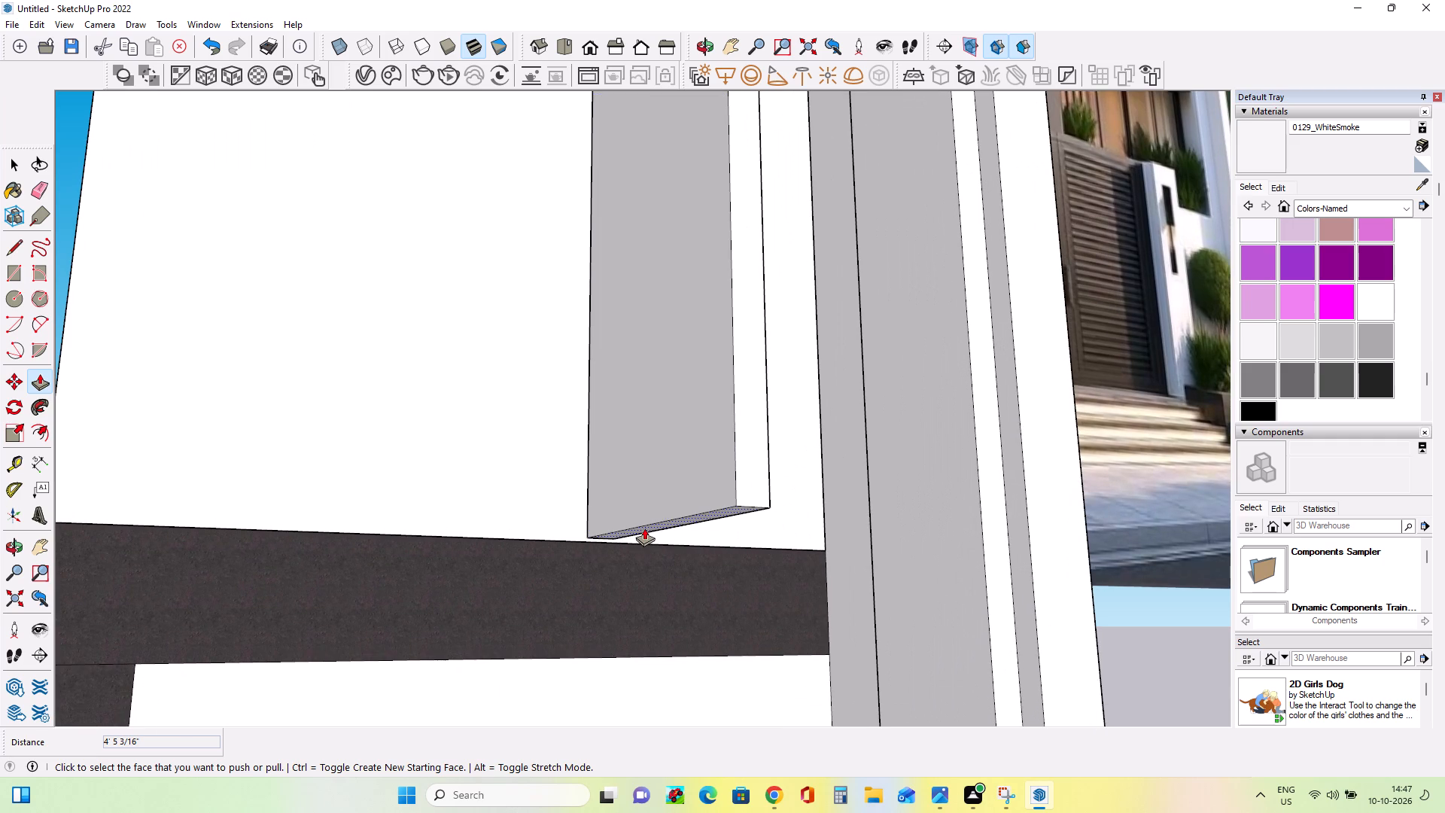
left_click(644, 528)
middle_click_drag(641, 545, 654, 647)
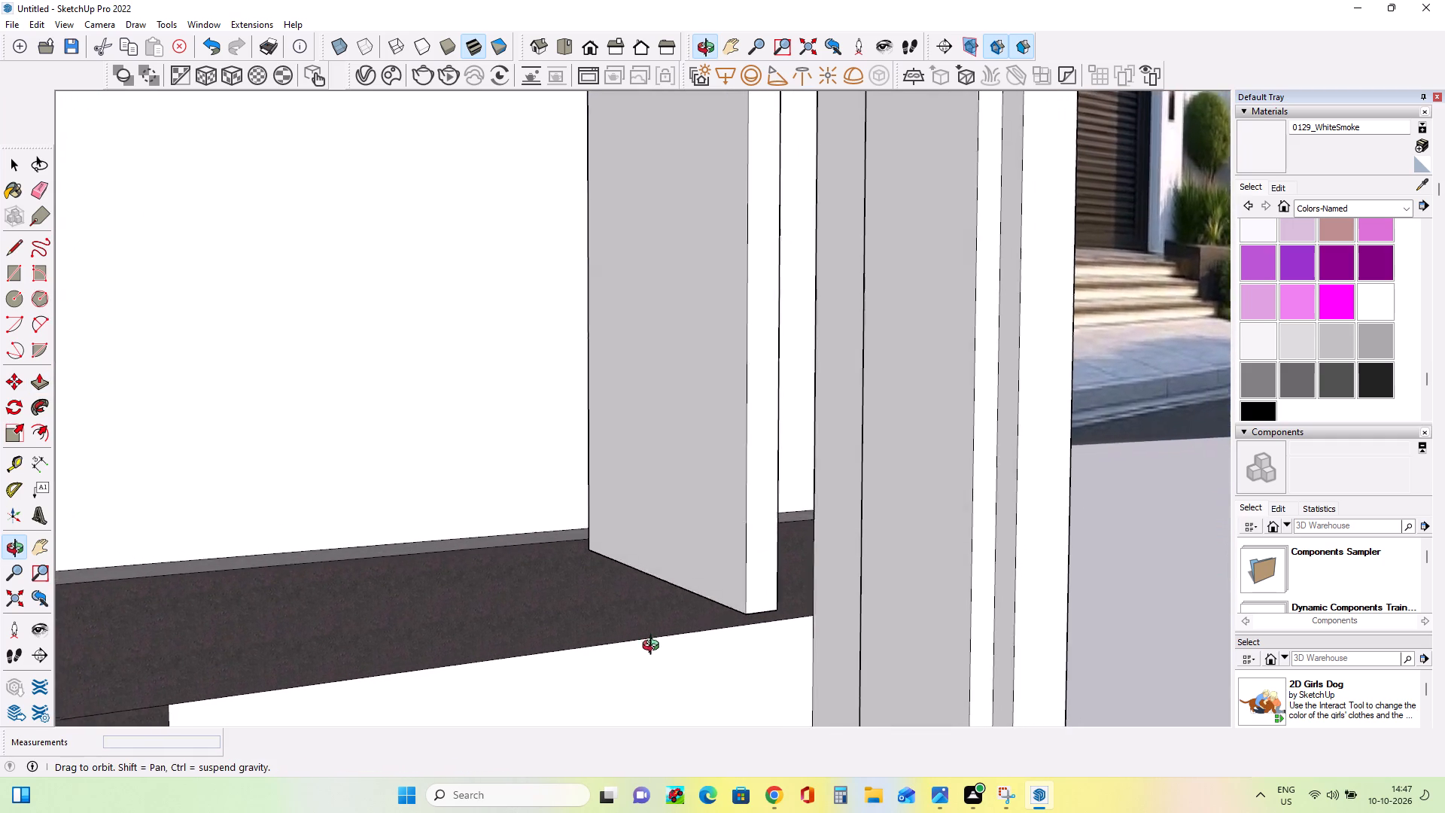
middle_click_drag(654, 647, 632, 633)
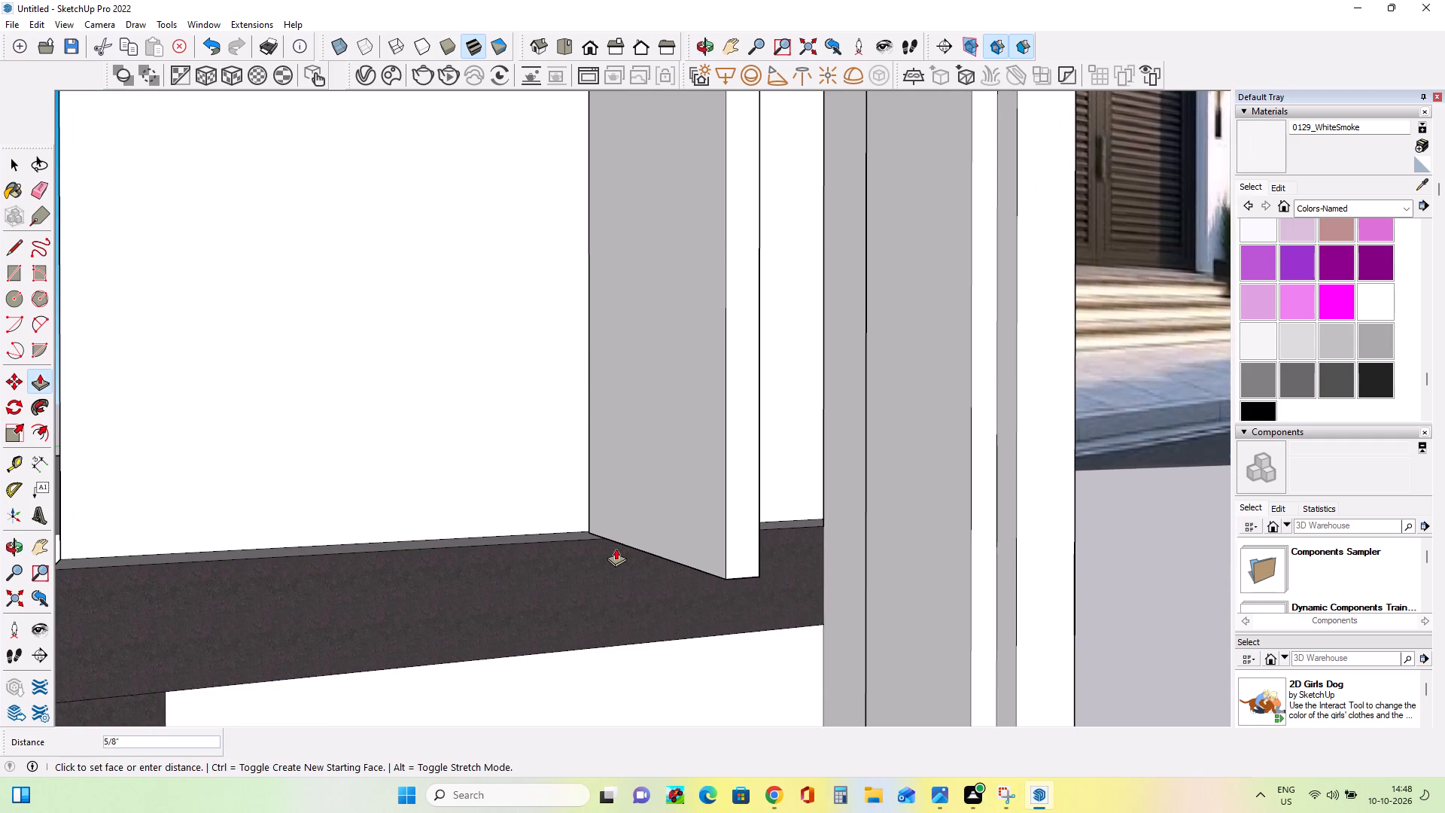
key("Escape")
Push/Pull the dark horizontal beam's front face outward about 4 7/8".
left_click(611, 568)
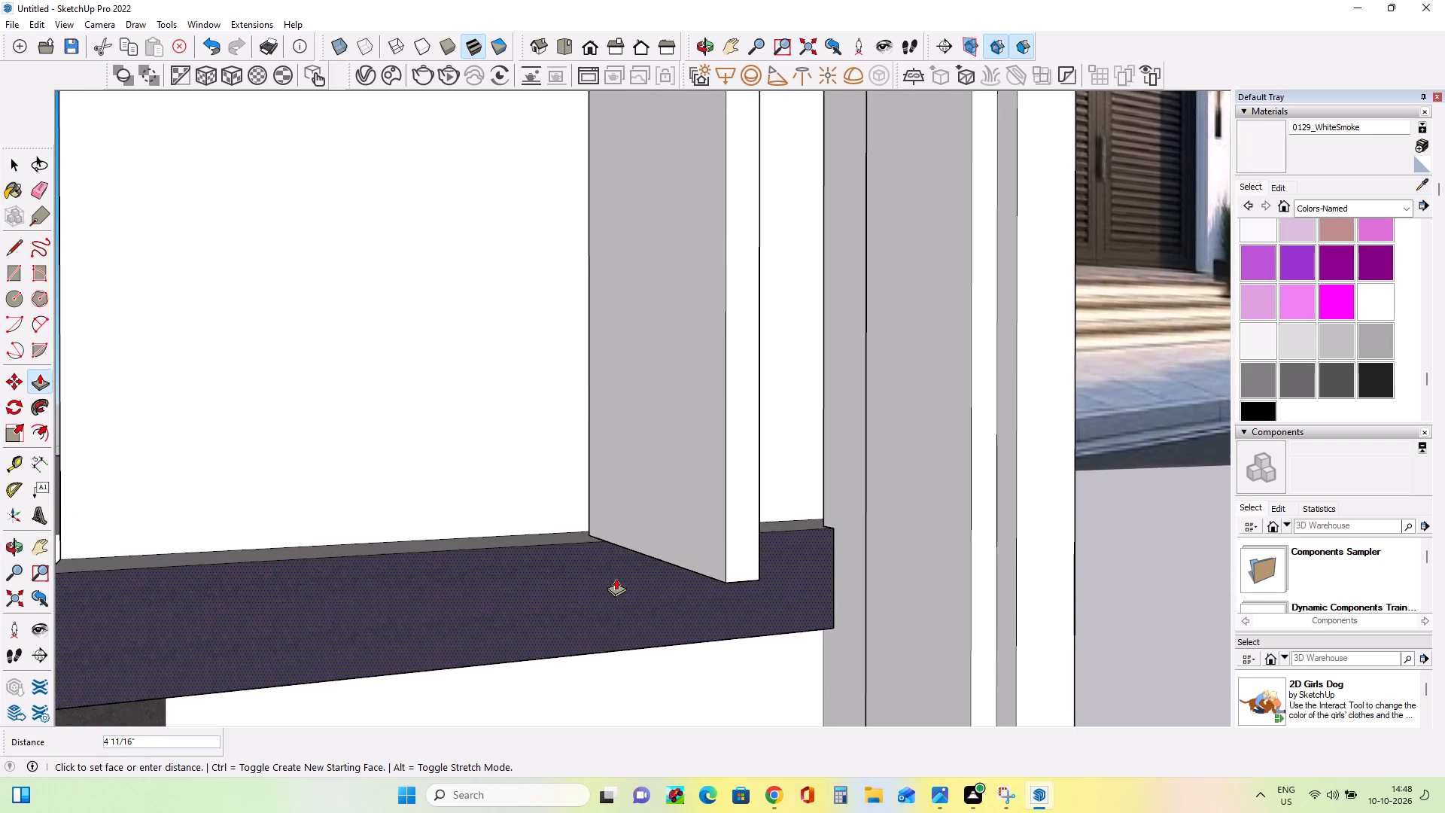
left_click(616, 578)
Push/Pull the side frame's narrow rear face about 1 7/16" toward the tall block.
middle_click_drag(690, 607, 837, 681)
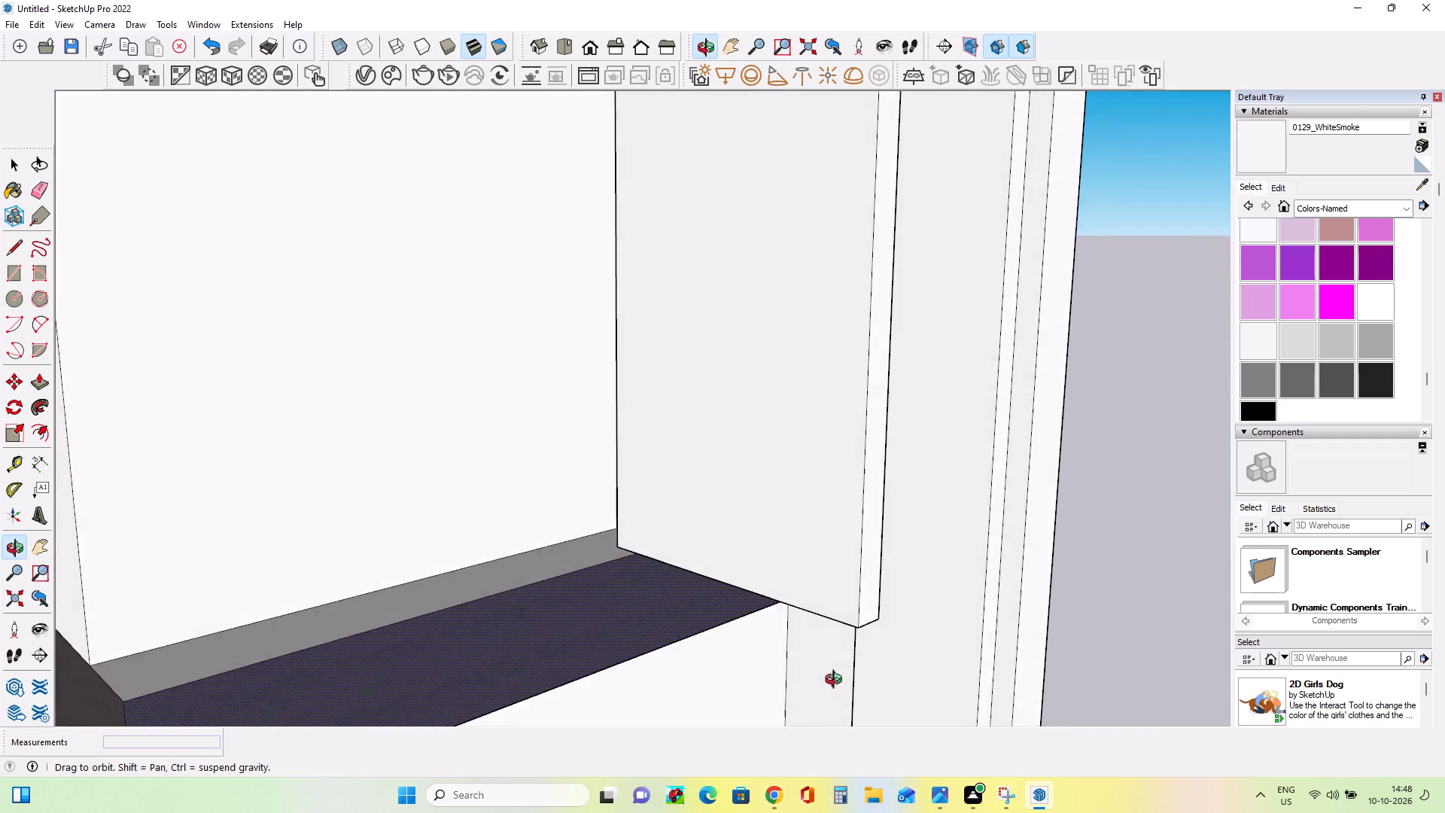
middle_click_drag(837, 681, 997, 727)
middle_click_drag(662, 544, 795, 599)
middle_click_drag(695, 460, 688, 616)
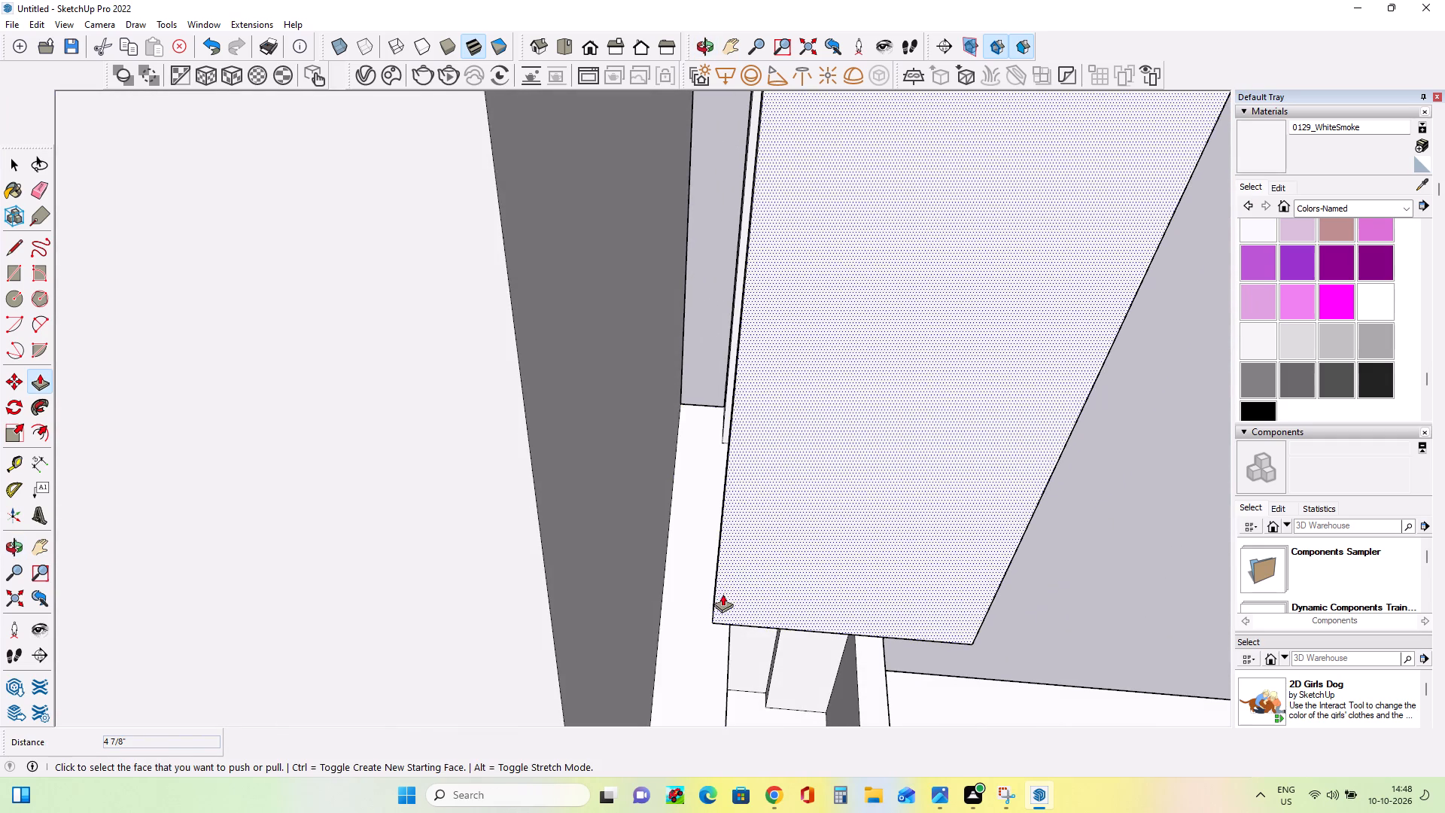
middle_click_drag(709, 568, 543, 485)
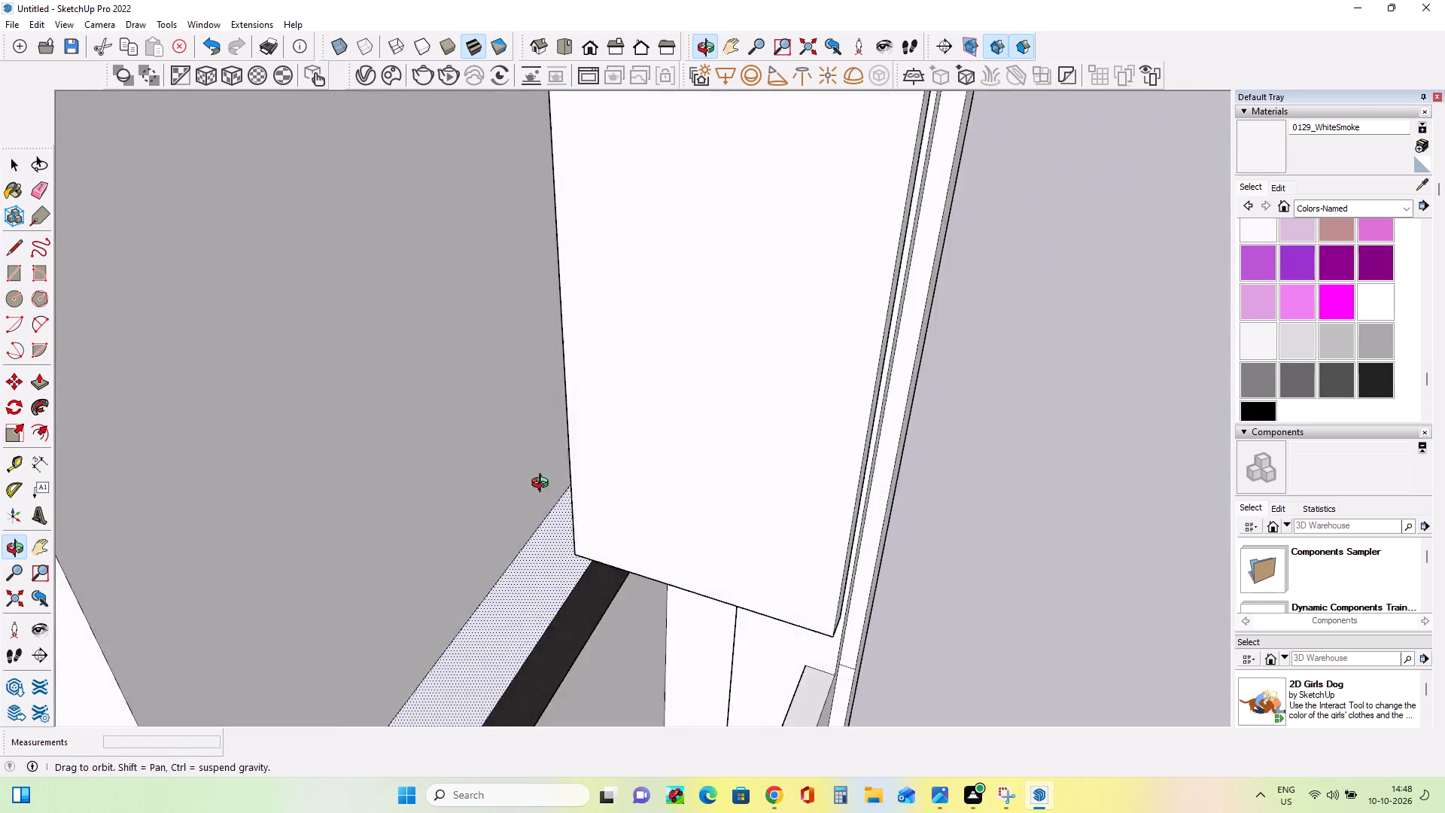
middle_click_drag(543, 485, 264, 477)
middle_click_drag(503, 516, 327, 492)
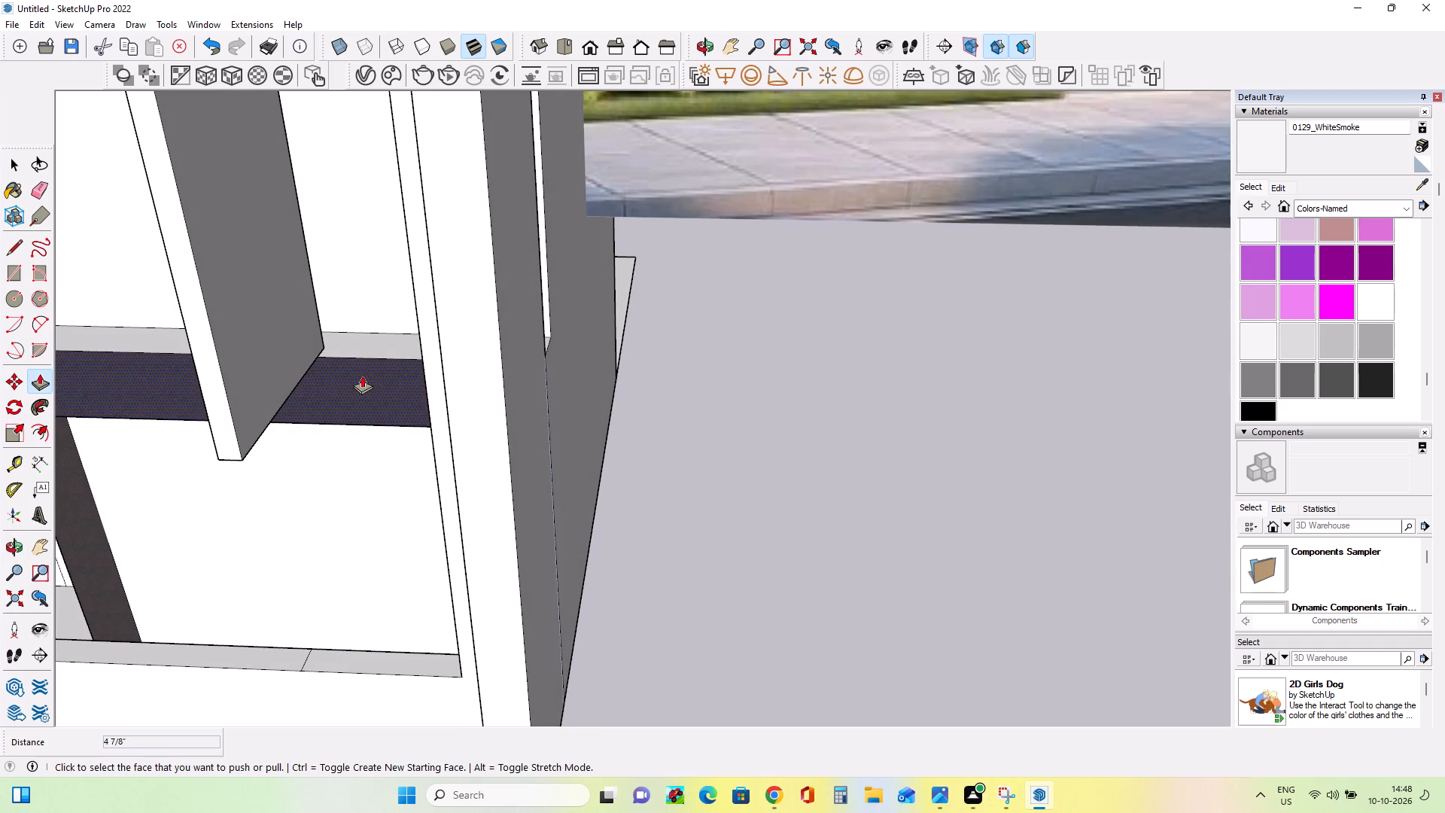
middle_click_drag(362, 375, 281, 527)
scroll(291, 501, "down", 4)
scroll(468, 408, "down", 4)
middle_click_drag(425, 425, 228, 639)
scroll(297, 237, "up", 10)
middle_click_drag(348, 269, 340, 329)
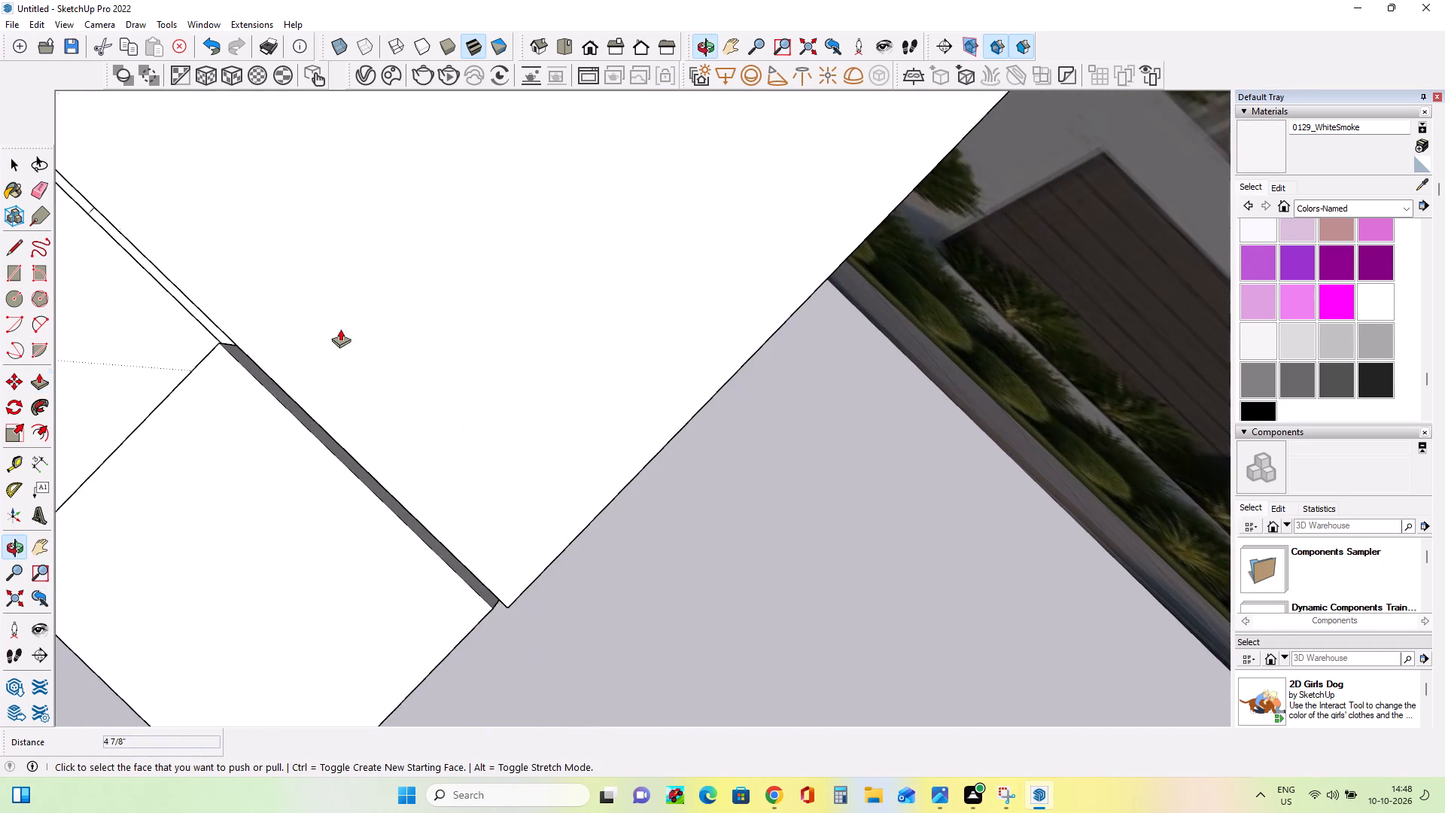
left_click(241, 355)
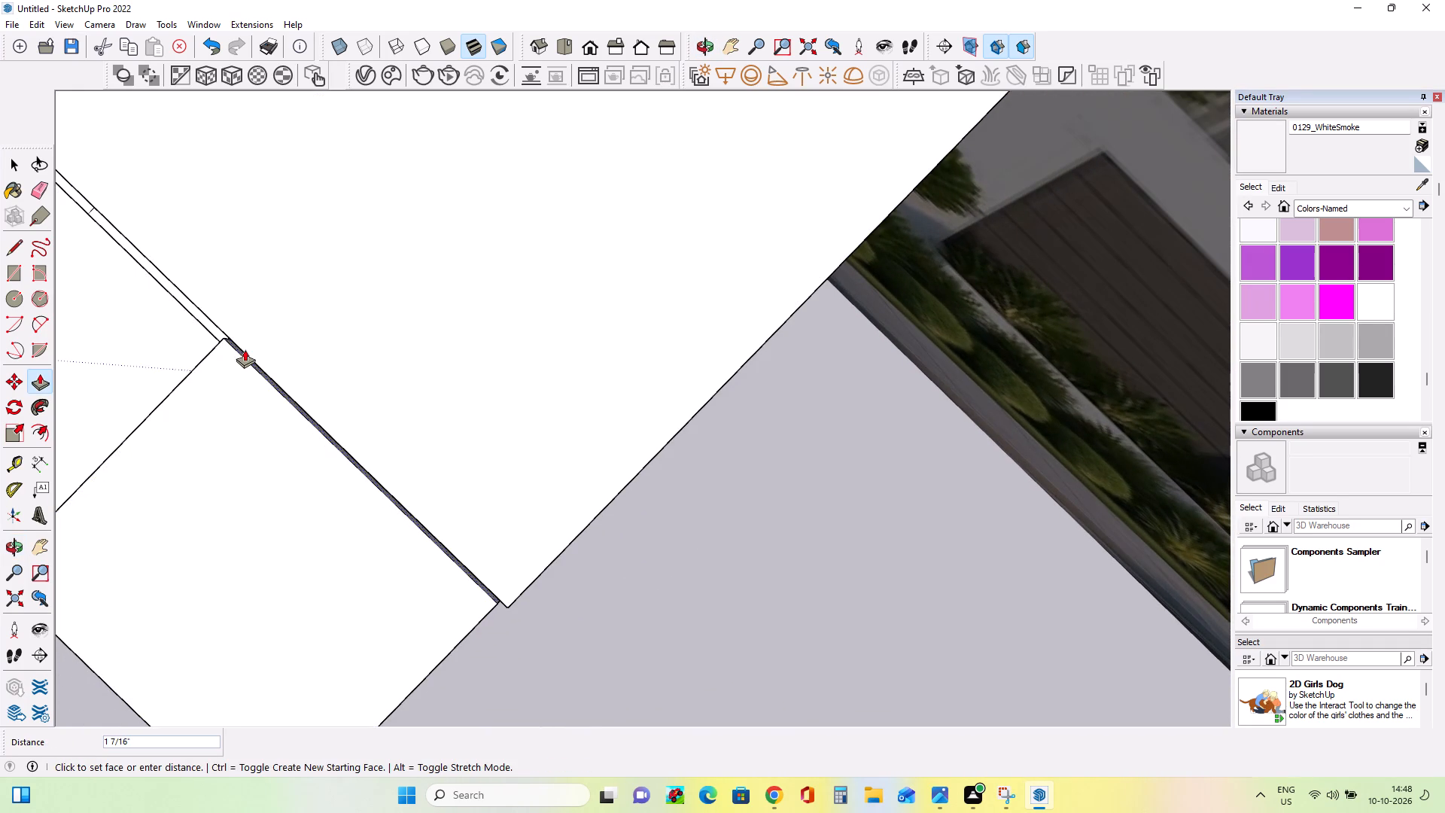
left_click(245, 349)
Compare the side frame, hanging leg and dark beam with the reference facade from above and from the front.
middle_click_drag(357, 451, 476, 373)
scroll(487, 334, "down", 4)
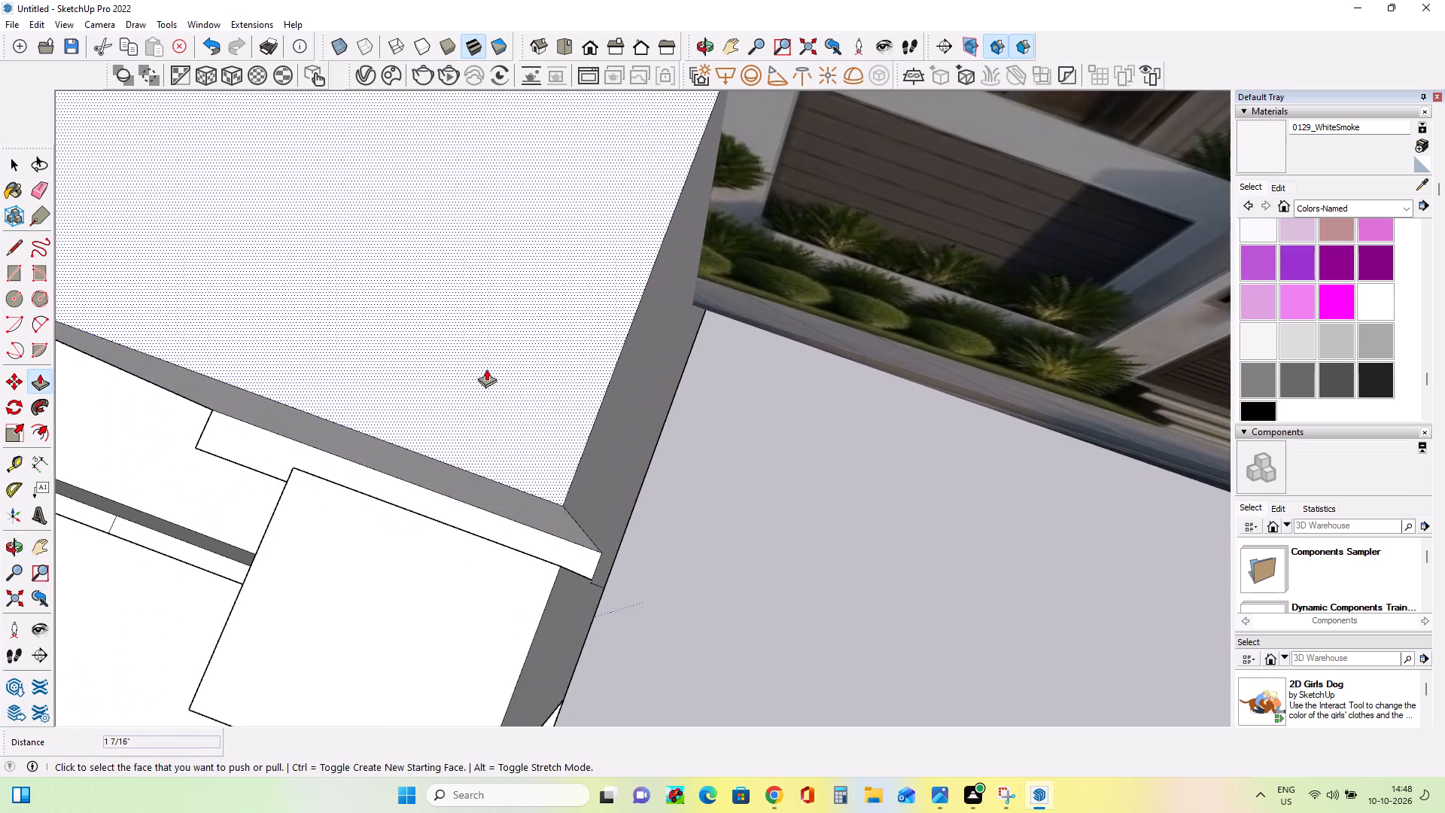
scroll(486, 369, "down", 5)
scroll(412, 475, "down", 4)
middle_click_drag(339, 502, 695, 142)
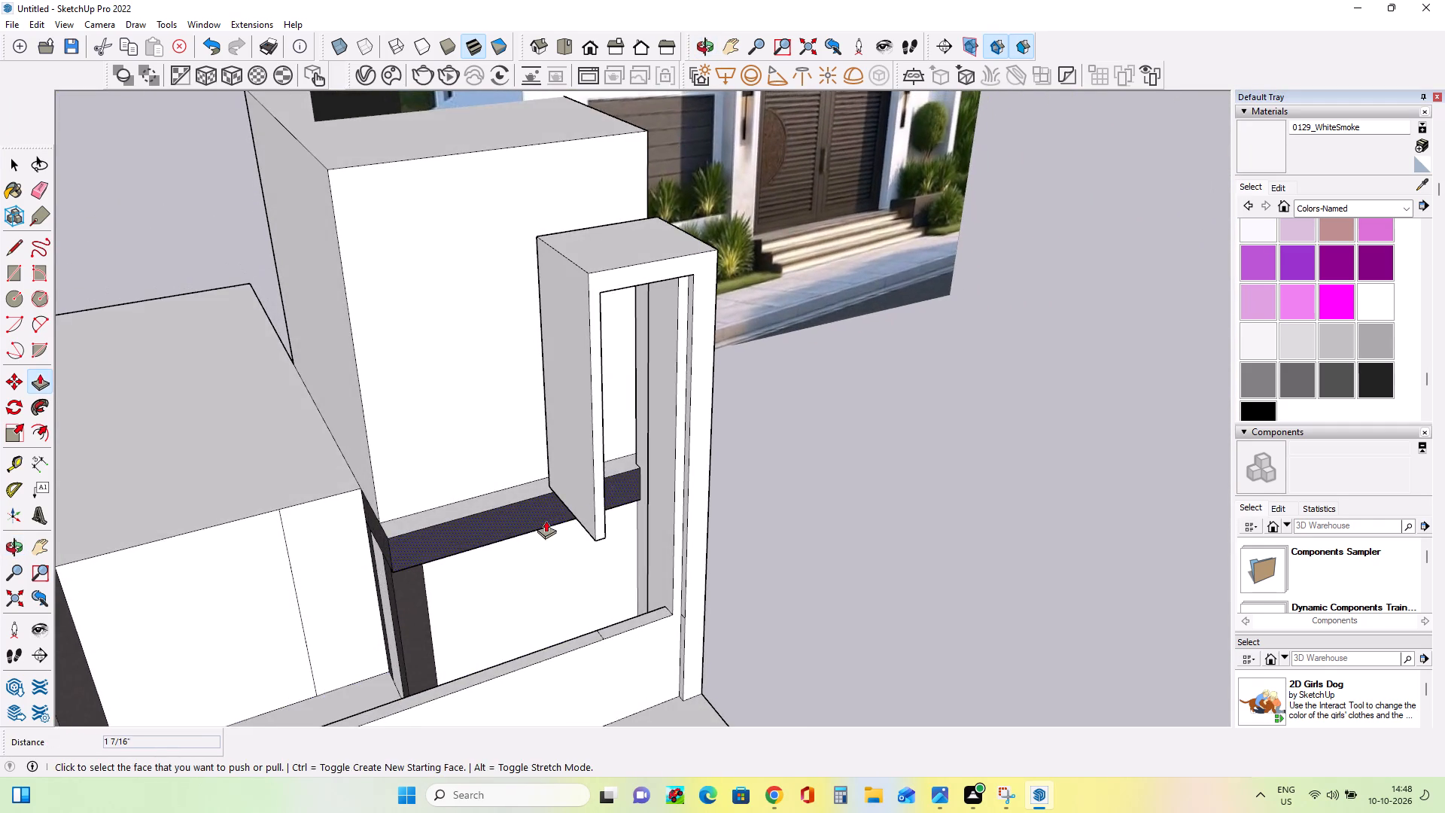
middle_click_drag(546, 519, 523, 461)
scroll(503, 531, "down", 1)
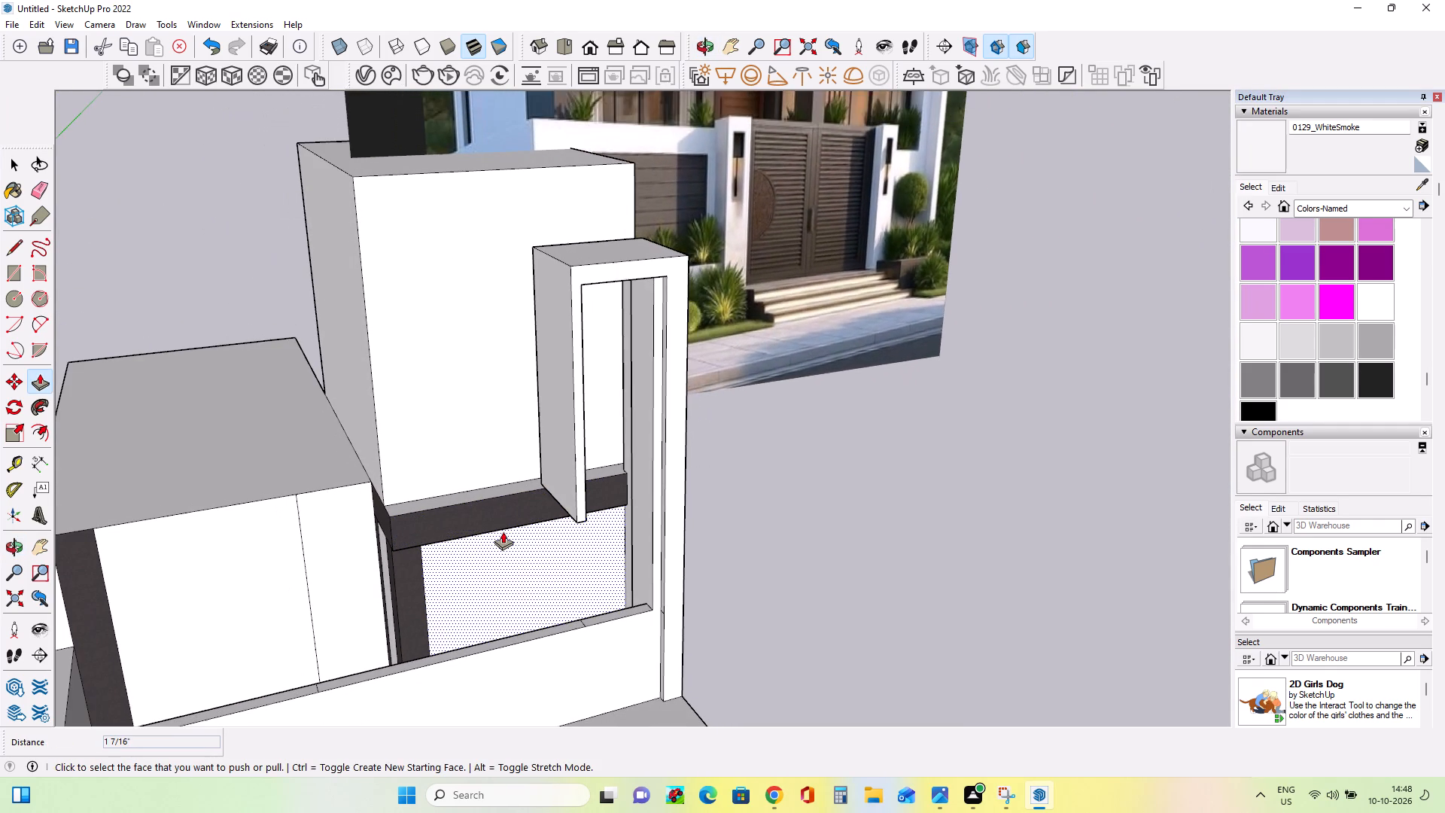
scroll(649, 444, "down", 4)
middle_click_drag(802, 207, 802, 211)
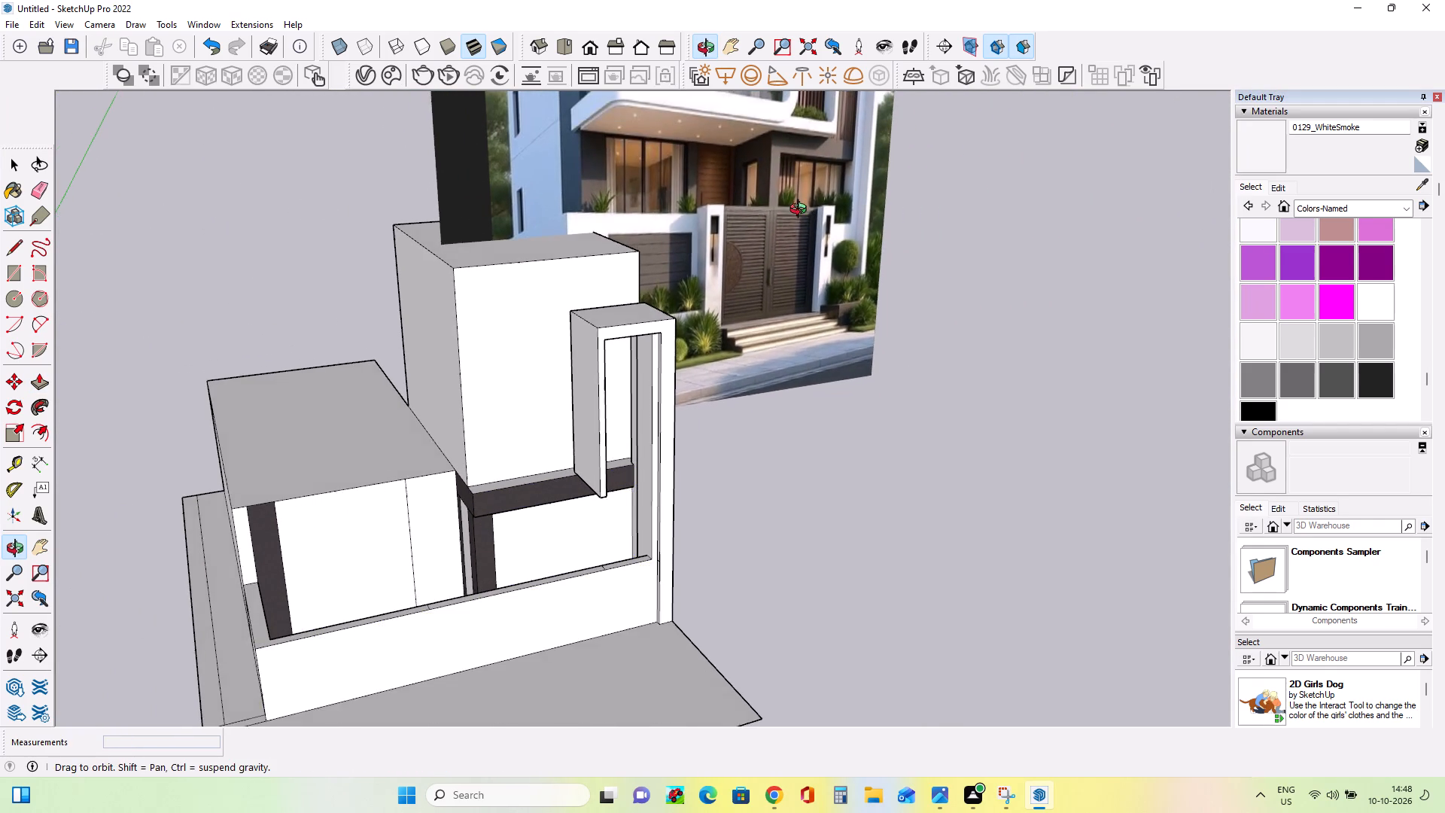
middle_click_drag(802, 211, 762, 177)
middle_click_drag(630, 408, 729, 313)
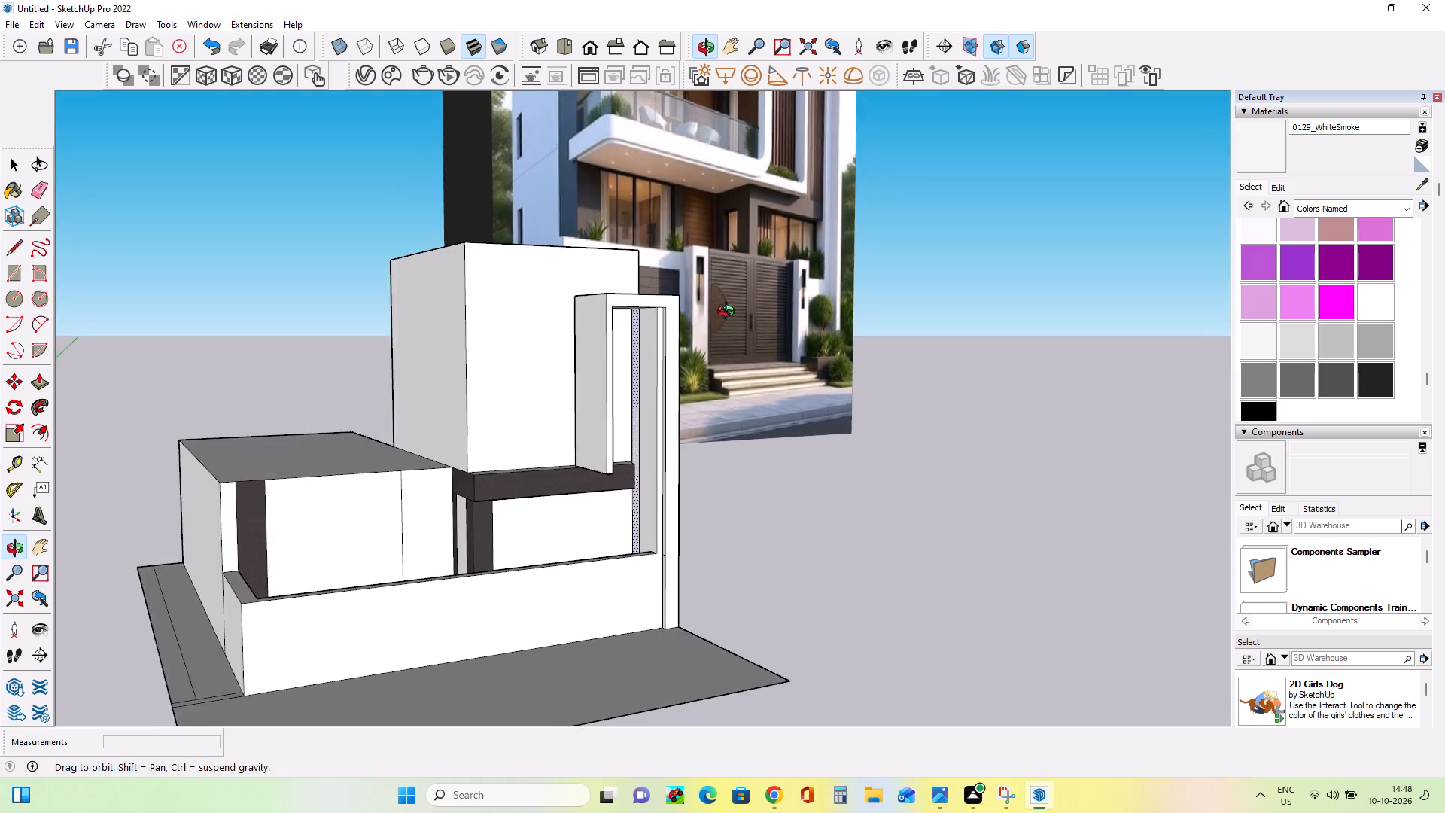
middle_click_drag(729, 313, 745, 307)
Push/Pull the dark beam's front face outward about 7/8" and the dark column's front face about 5 3/4" flush with it.
scroll(581, 480, "up", 9)
middle_click_drag(592, 454, 629, 527)
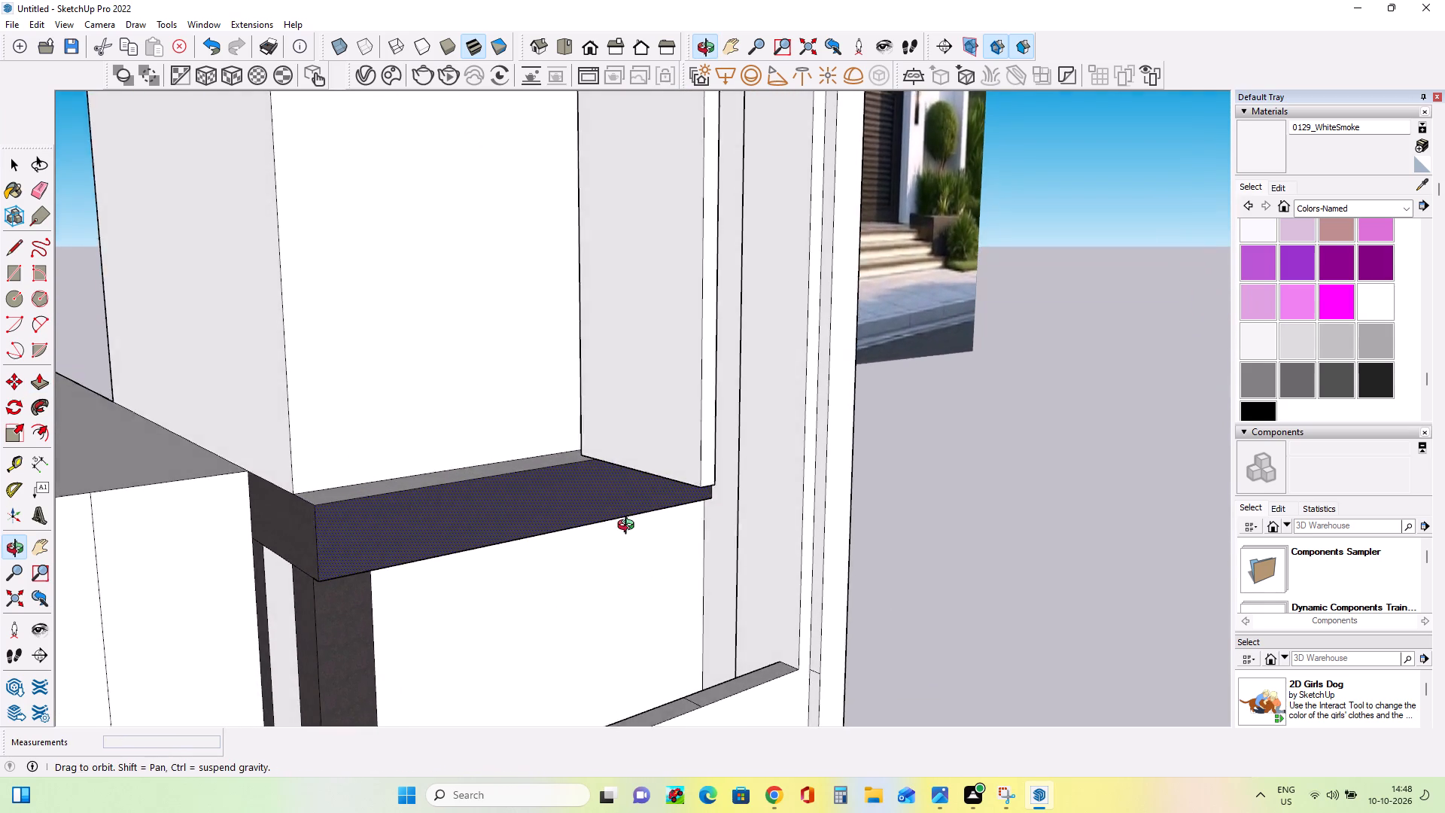
middle_click_drag(629, 527, 626, 528)
left_click(617, 486)
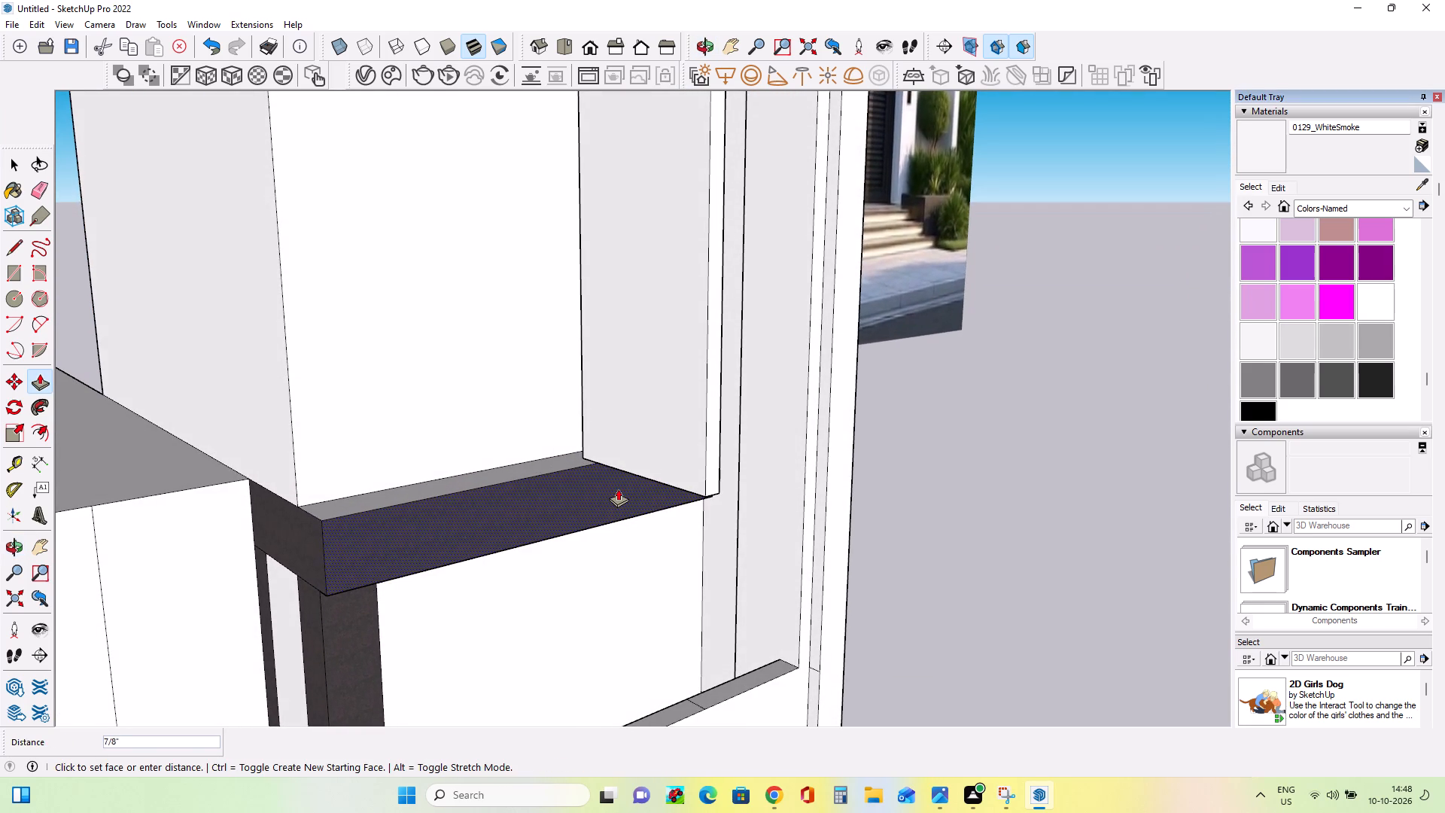
left_click(618, 489)
left_click(368, 618)
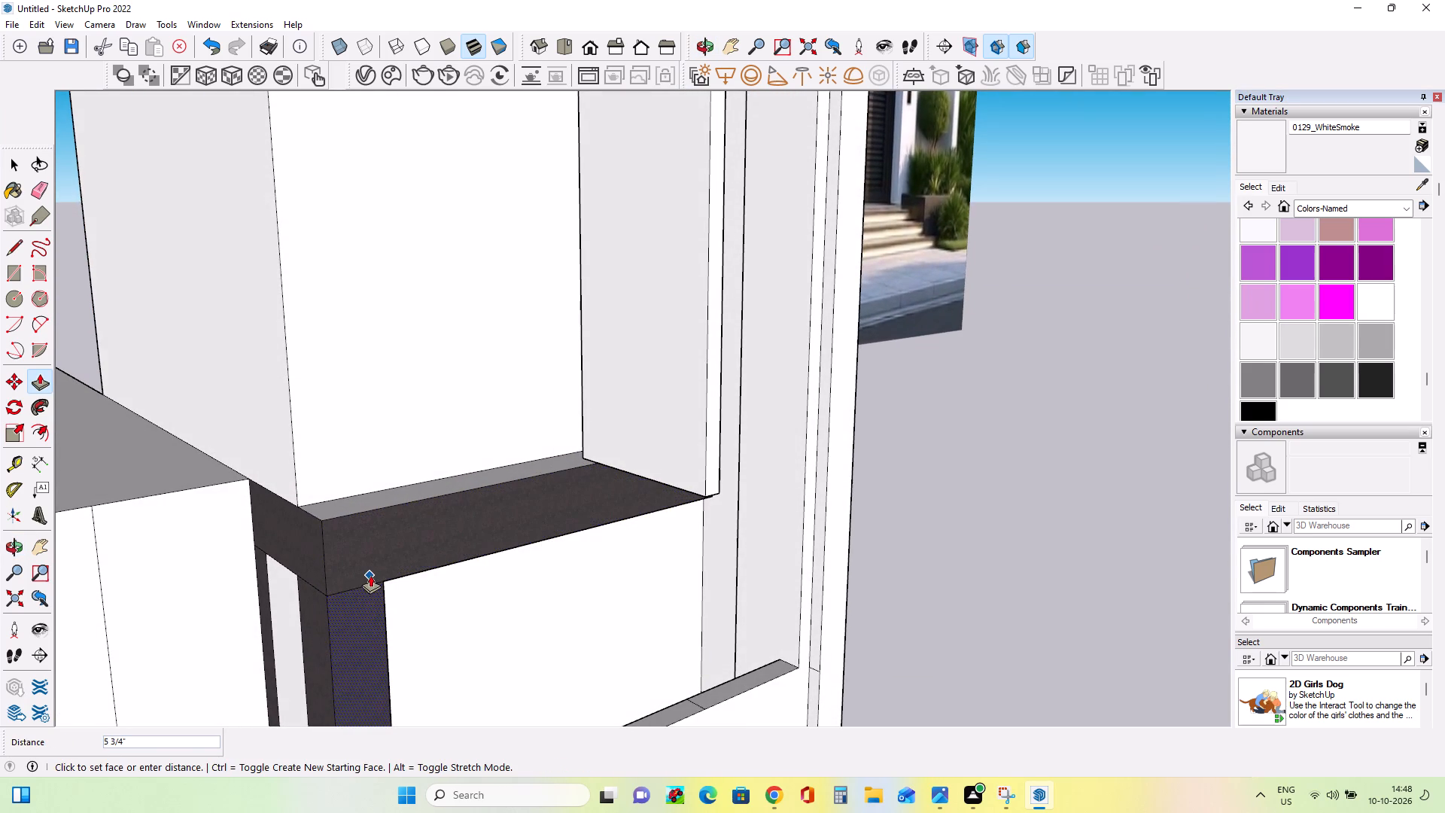
left_click(370, 575)
Push/Pull the dark beam's front face about 2 13/16" beside the hanging leg's lower end.
middle_click_drag(486, 561, 558, 620)
scroll(619, 474, "up", 2)
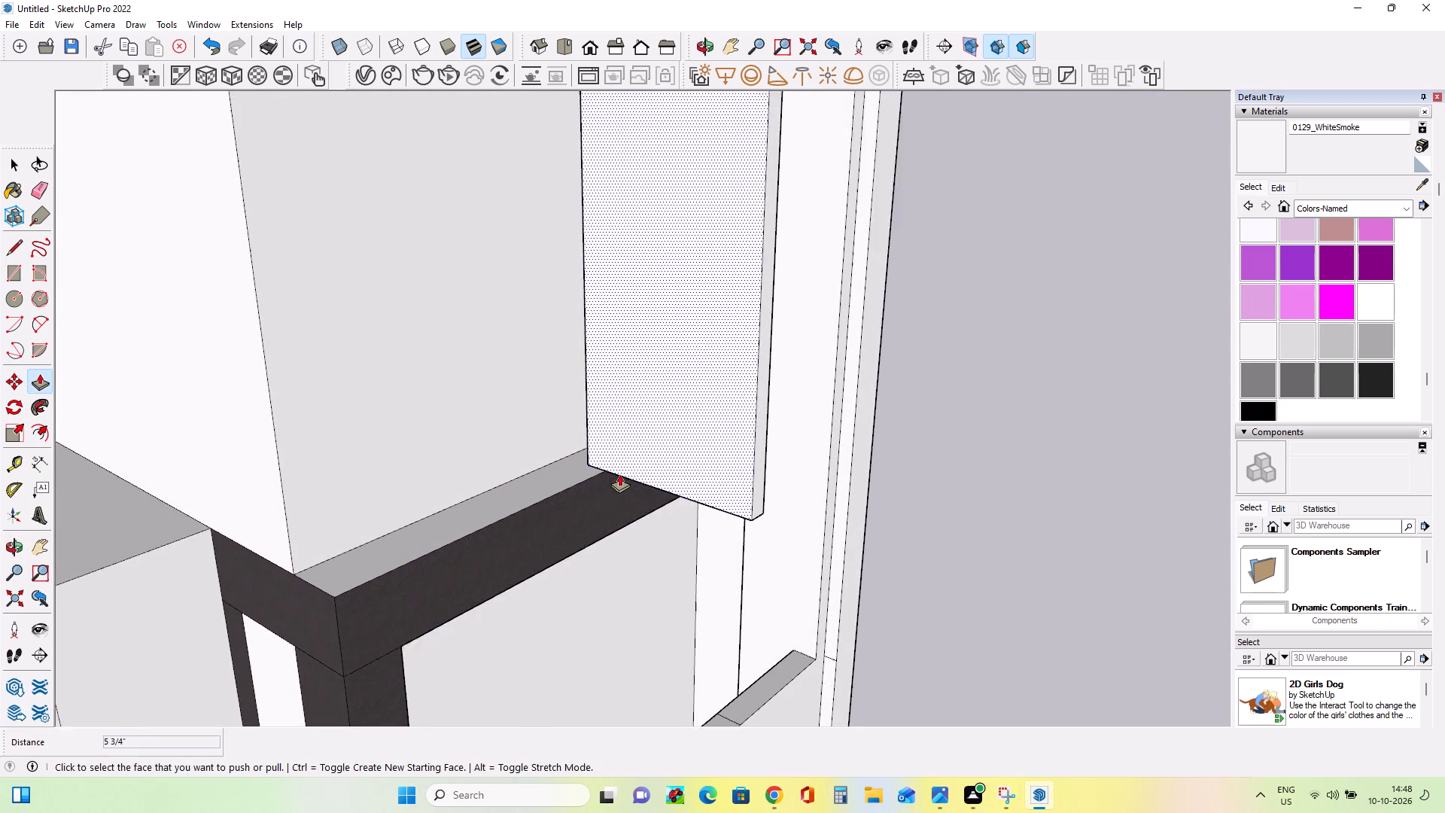
scroll(619, 474, "up", 1)
left_click(608, 477)
left_click(614, 483)
Draw a rectangle about 6' 3/4" by 9 13/16" across the bottom of the hanging leg's broad side face.
middle_click_drag(583, 509, 433, 390)
scroll(386, 523, "down", 8)
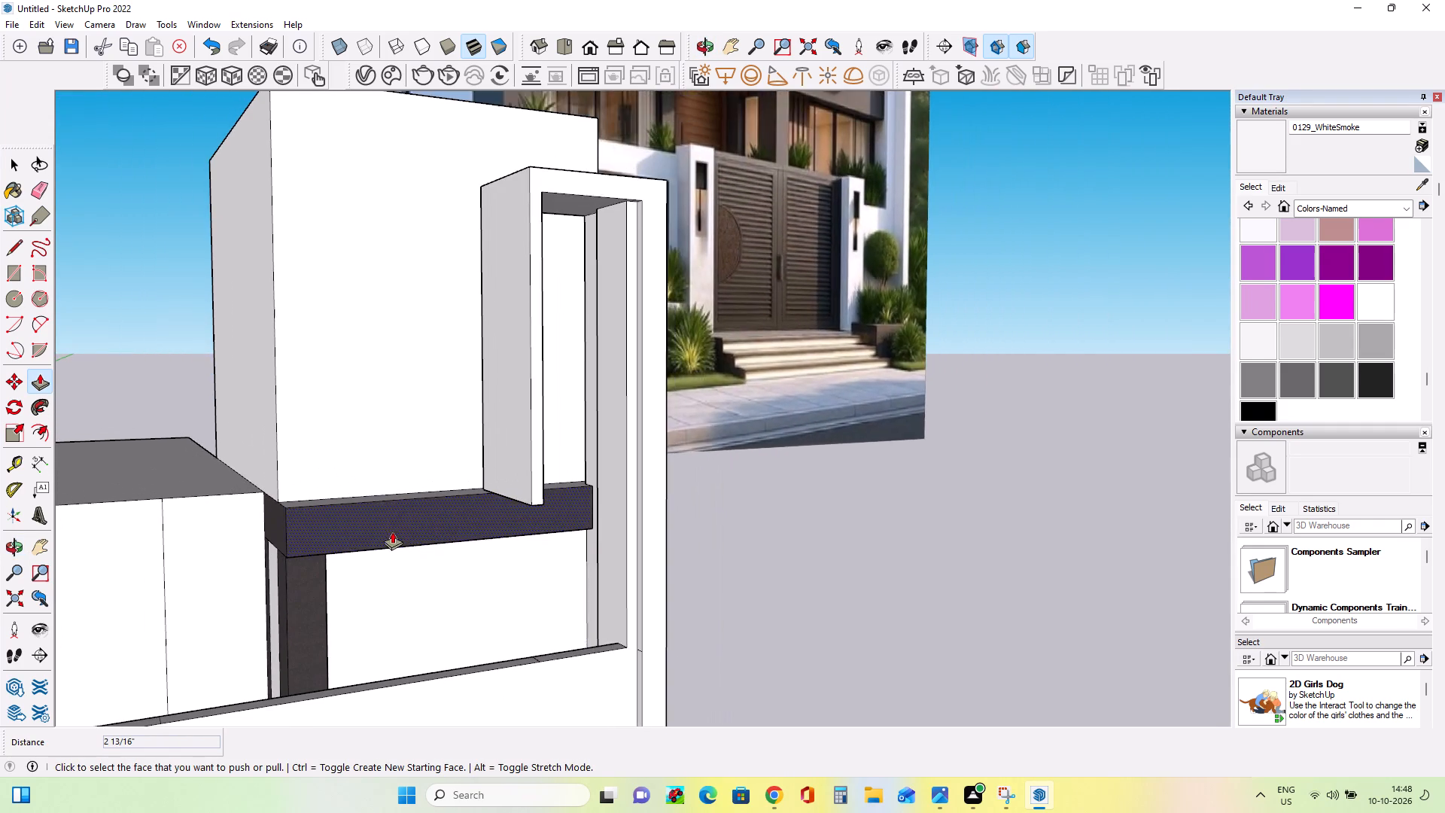
middle_click_drag(454, 550, 625, 627)
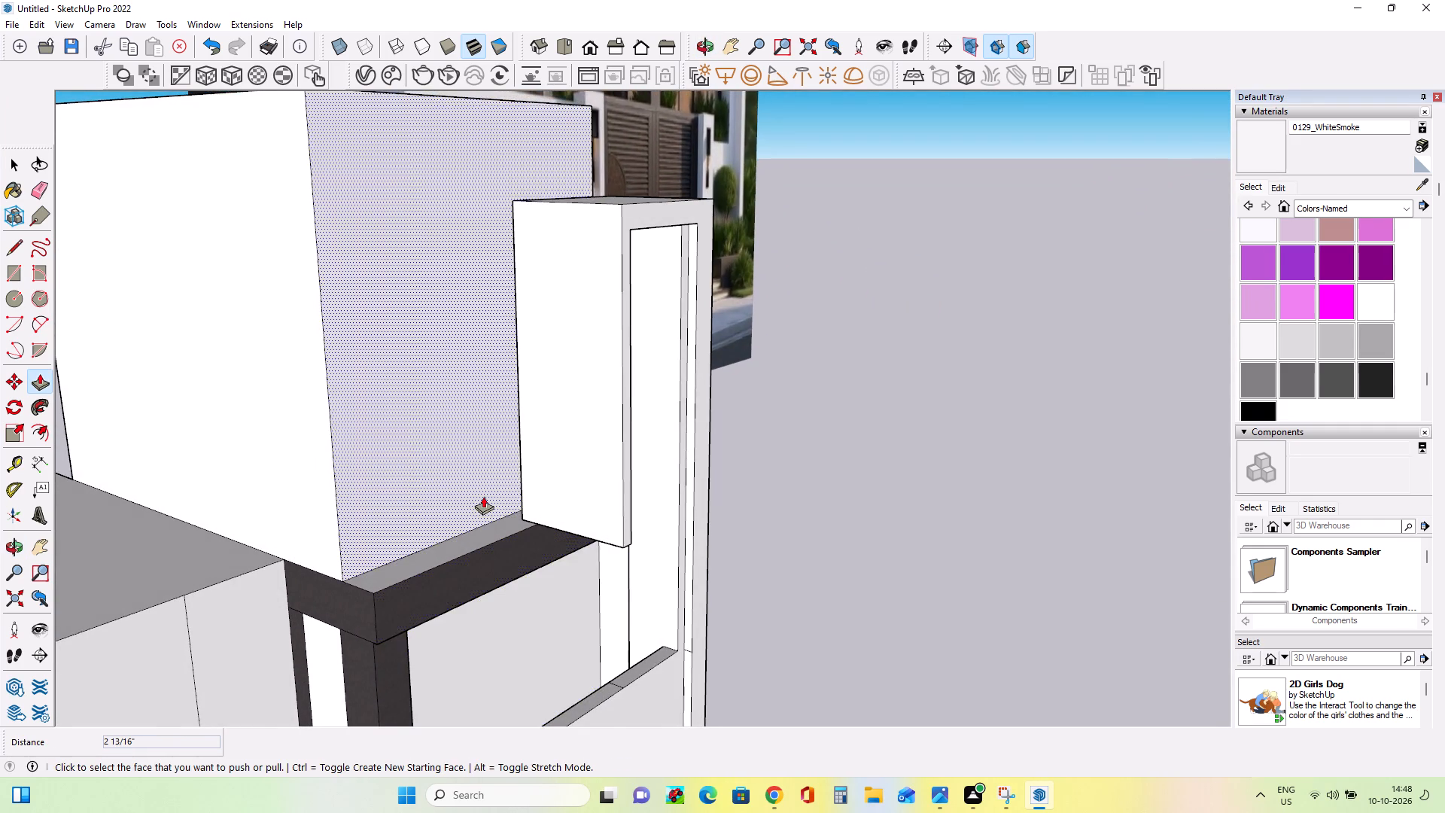
scroll(483, 496, "up", 1)
left_click(11, 273)
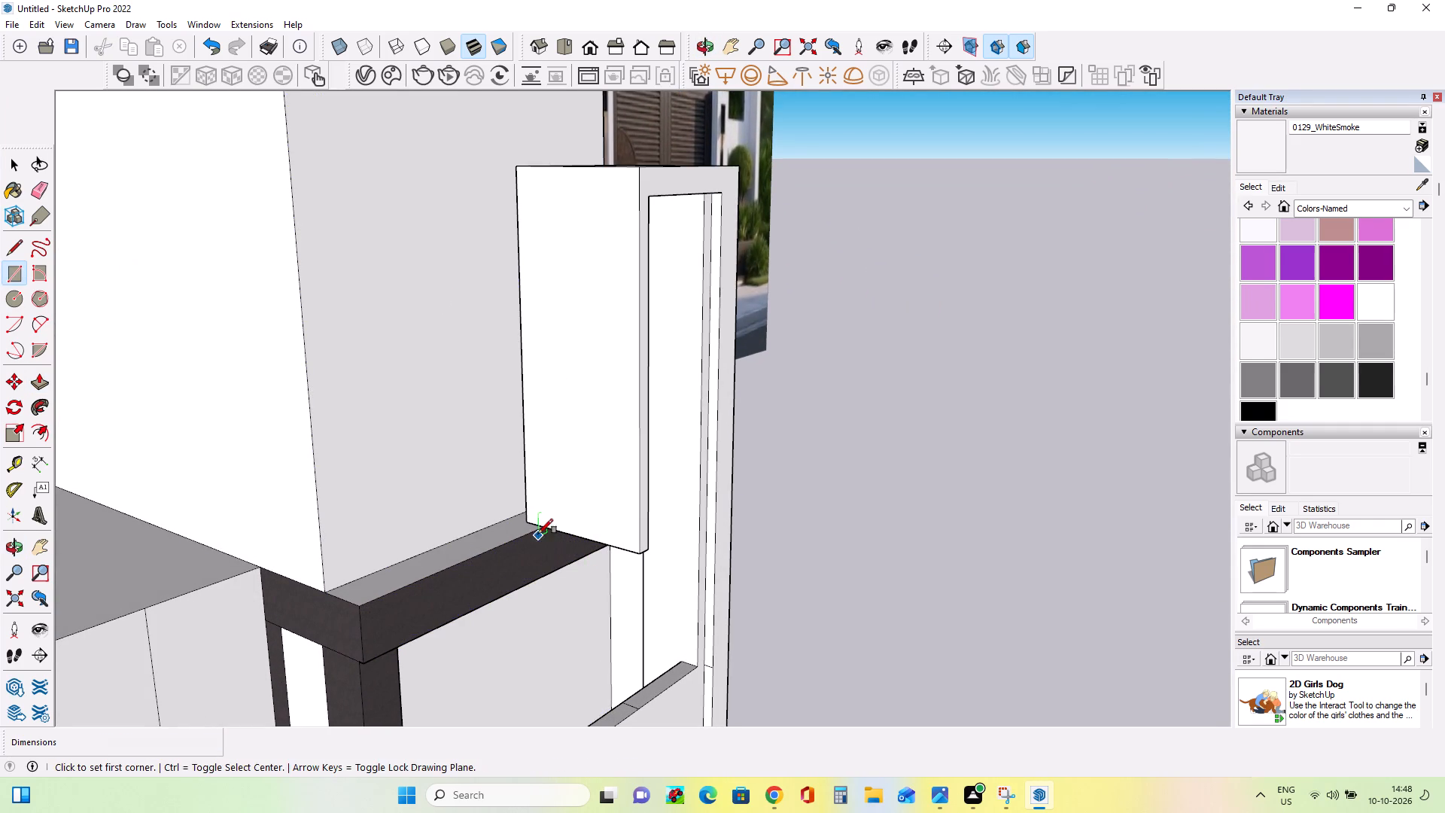
left_click(525, 519)
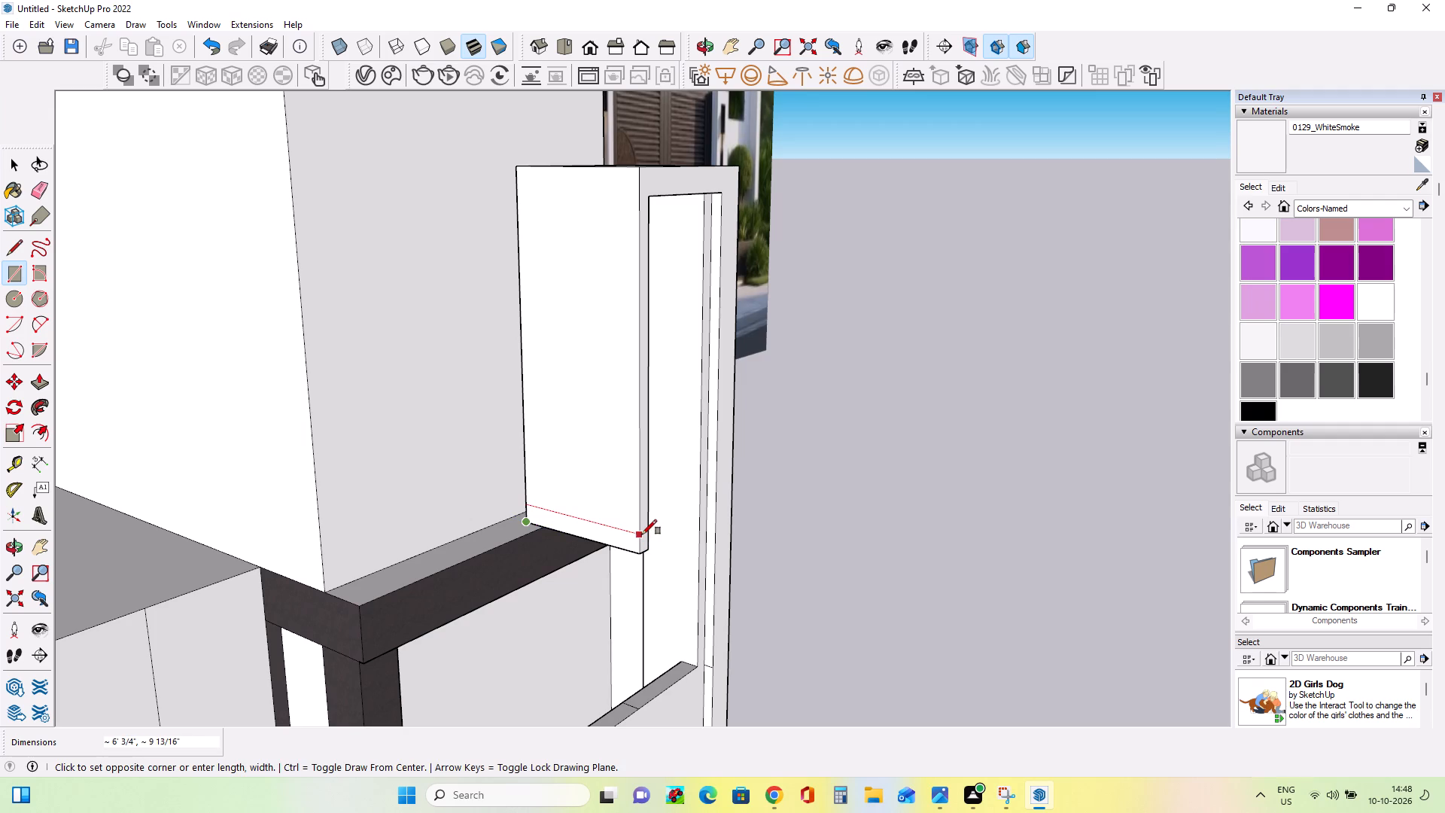
left_click(641, 534)
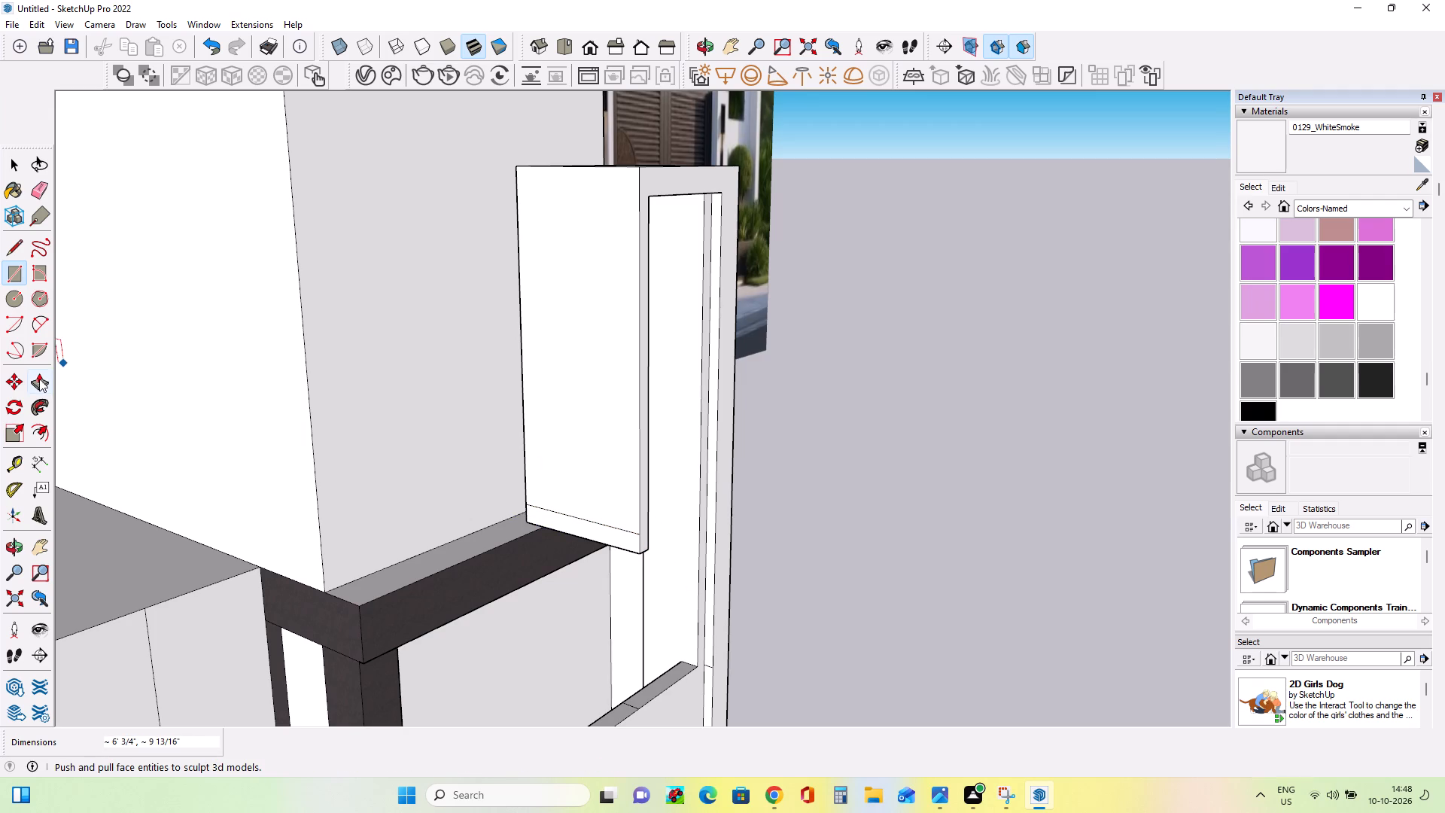
Push/Pull the leg's bottom strip about 10' 4 7/16" outward along the dark beam to form a horizontal slab.
left_click(41, 379)
left_click(561, 521)
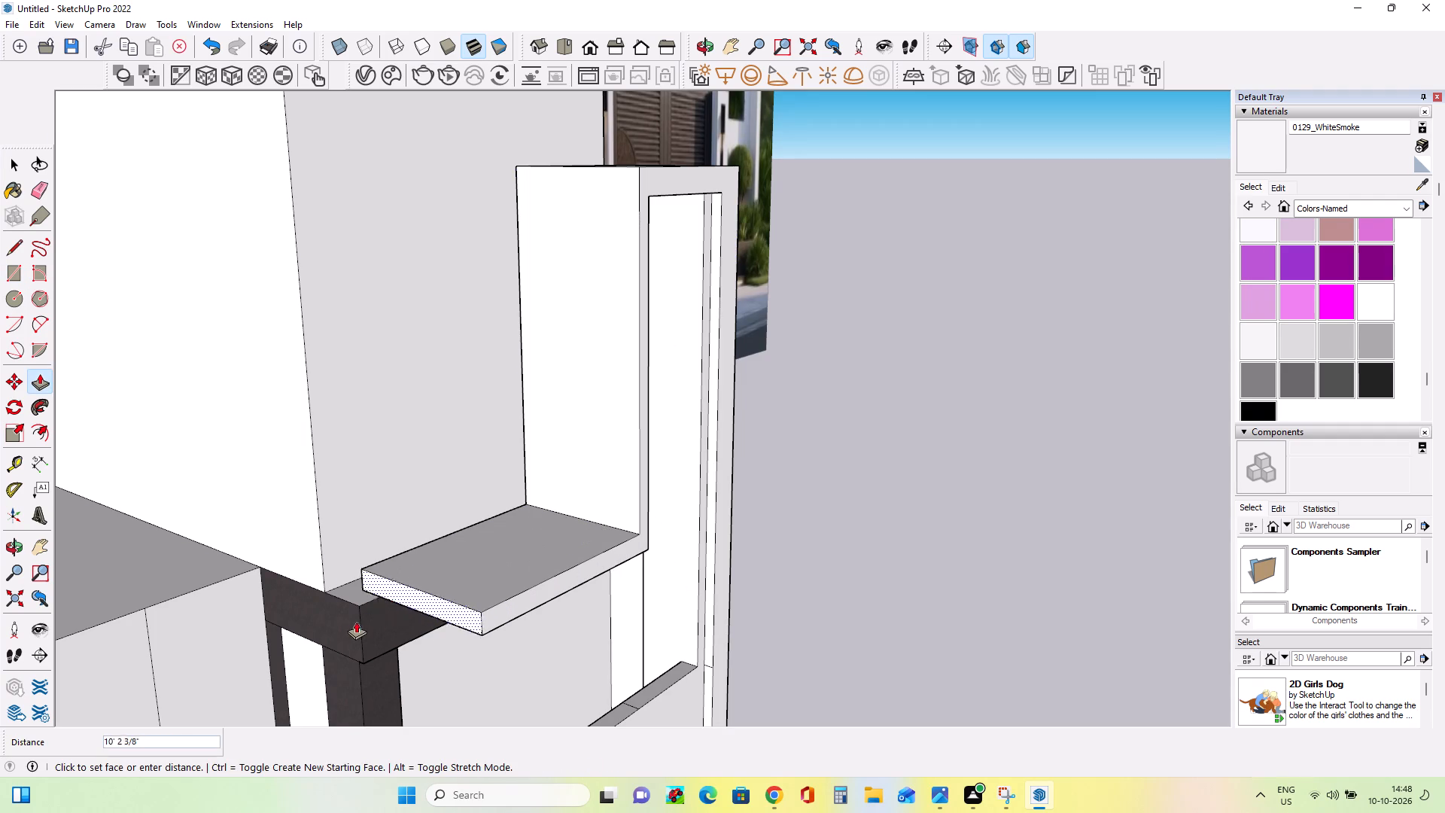
left_click(375, 640)
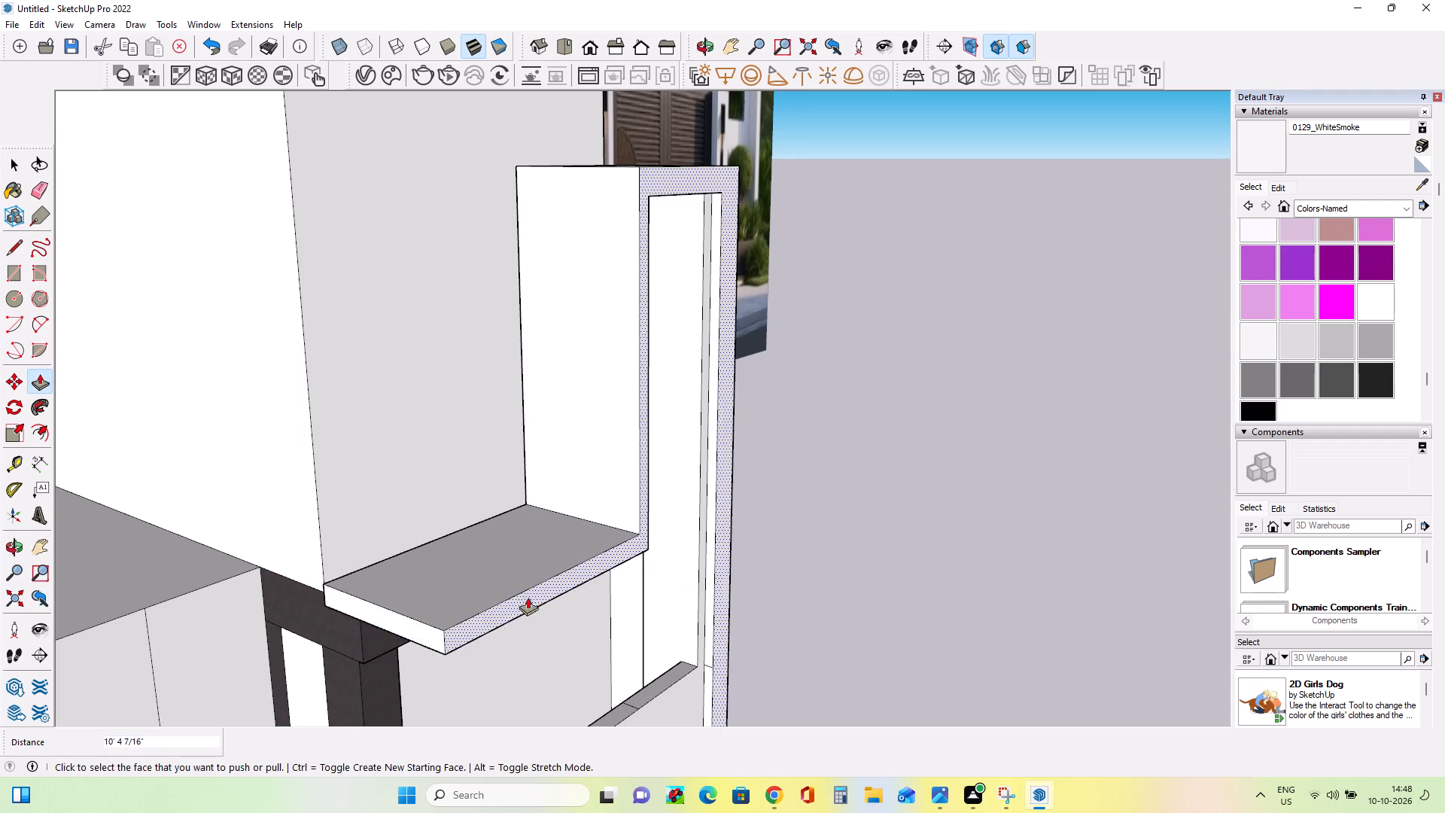
Examine the horizontal slab against the reference balcony and inspect where it meets the hanging leg and dark beam.
middle_click_drag(536, 589, 257, 557)
scroll(496, 562, "down", 8)
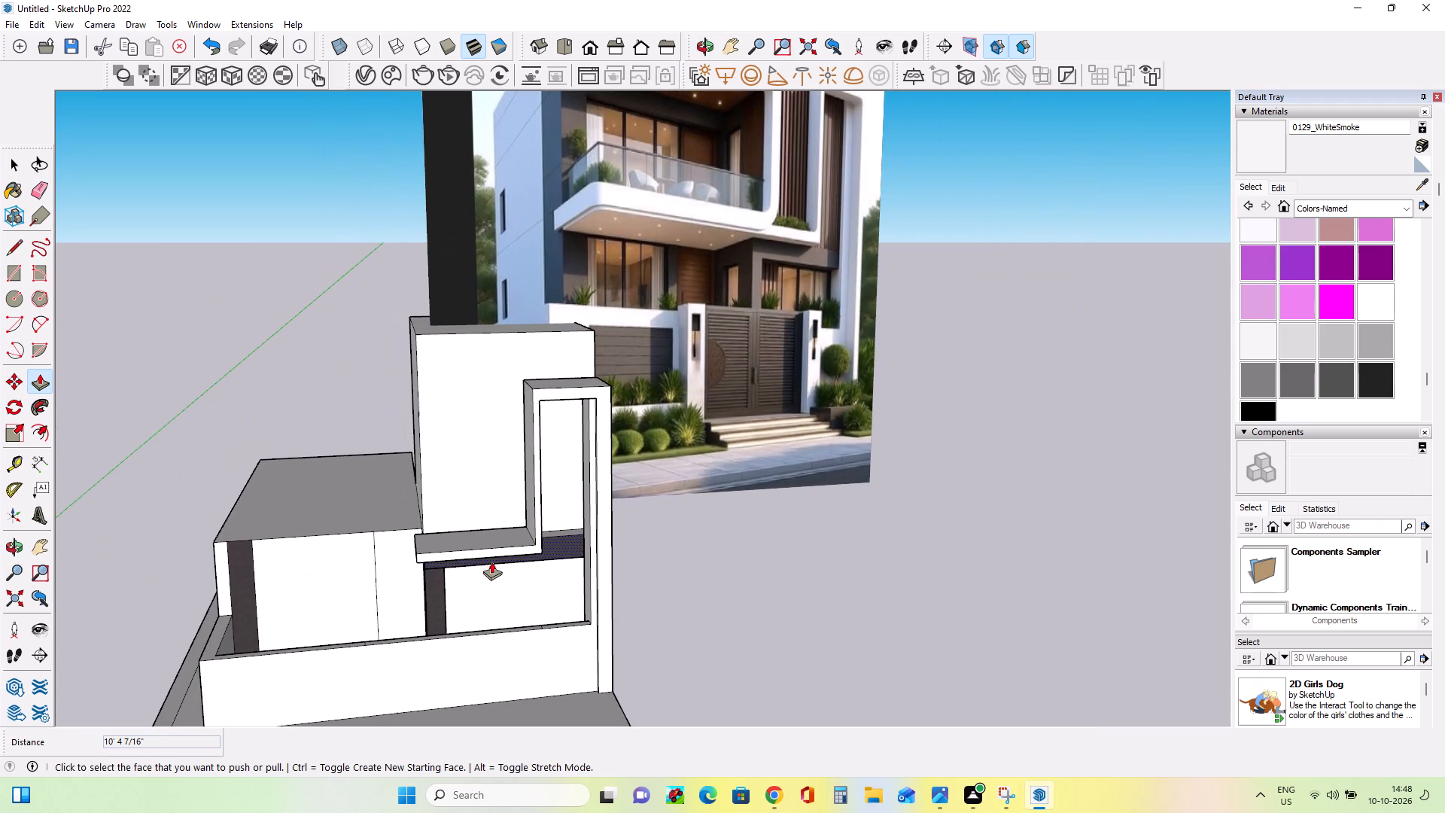
middle_click_drag(610, 539, 491, 556)
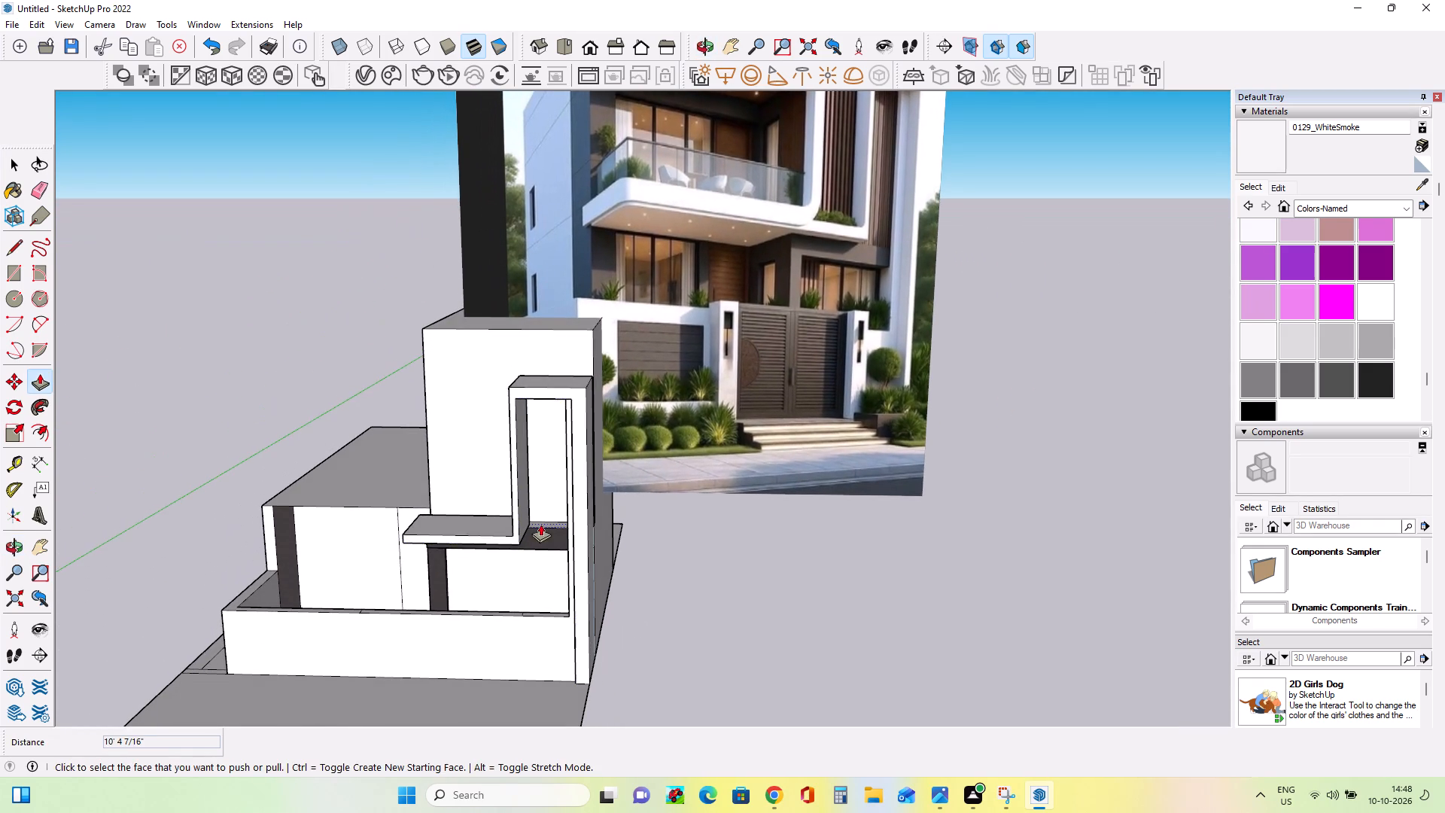
middle_click_drag(541, 534, 547, 559)
scroll(503, 539, "up", 11)
middle_click_drag(529, 571, 575, 571)
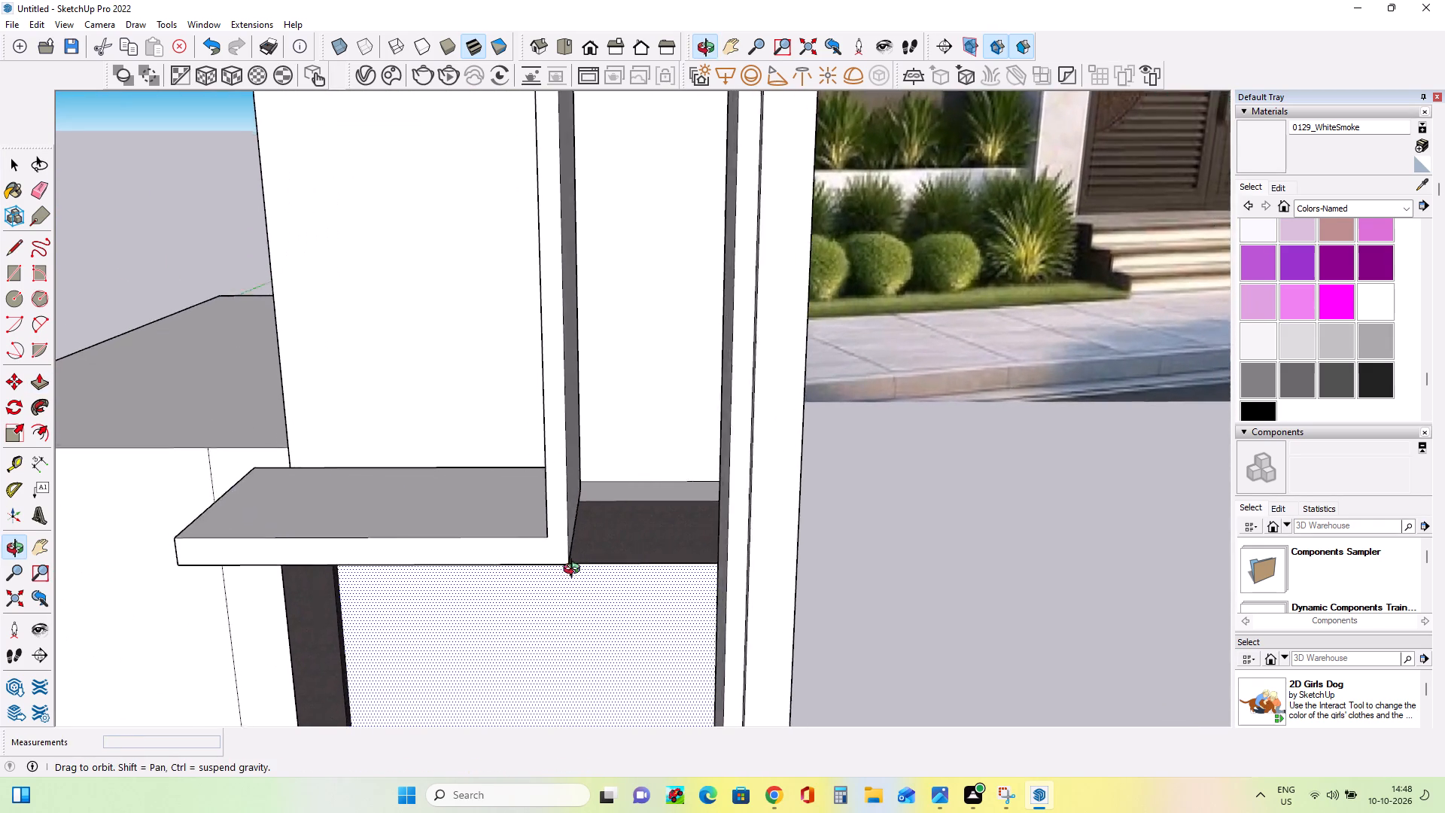
middle_click_drag(575, 571, 637, 553)
scroll(636, 527, "up", 4)
middle_click_drag(636, 528, 643, 533)
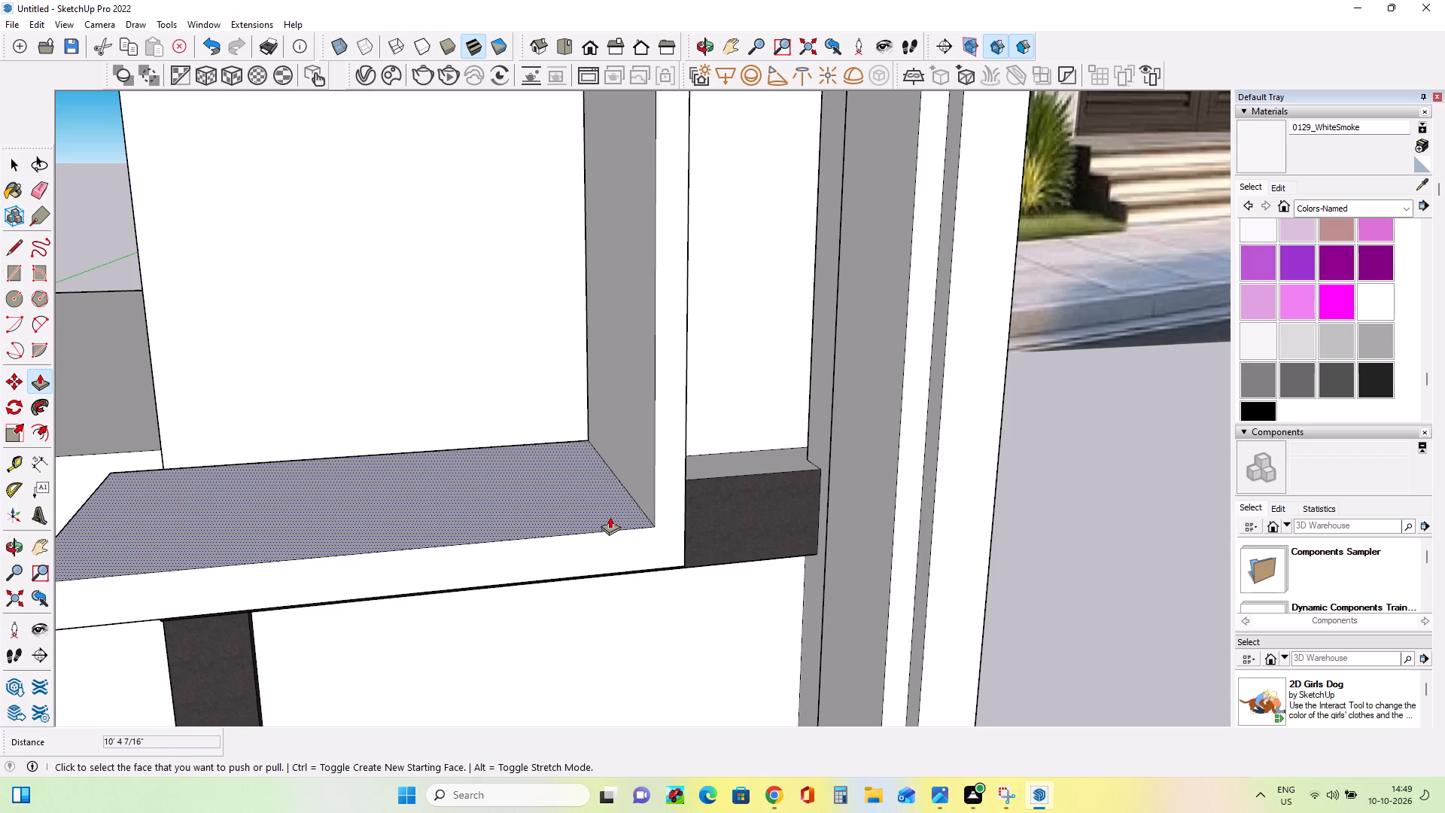
Compare the whole massing with the reference facade and inspect the side frame's top corner and opening up close.
scroll(463, 498, "down", 14)
scroll(479, 556, "down", 4)
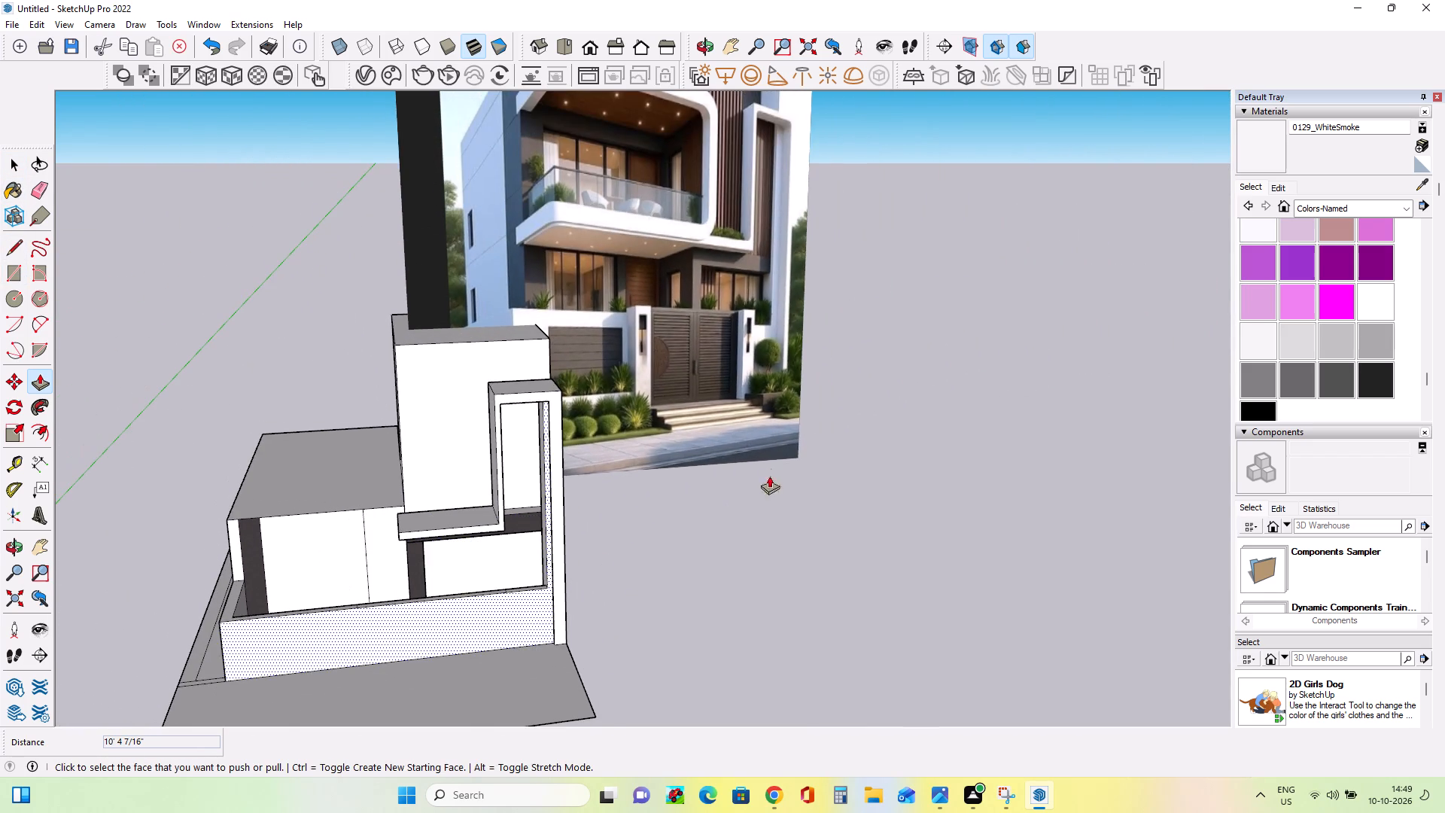
scroll(780, 108, "up", 9)
scroll(773, 139, "down", 7)
scroll(773, 142, "up", 1)
scroll(773, 142, "down", 5)
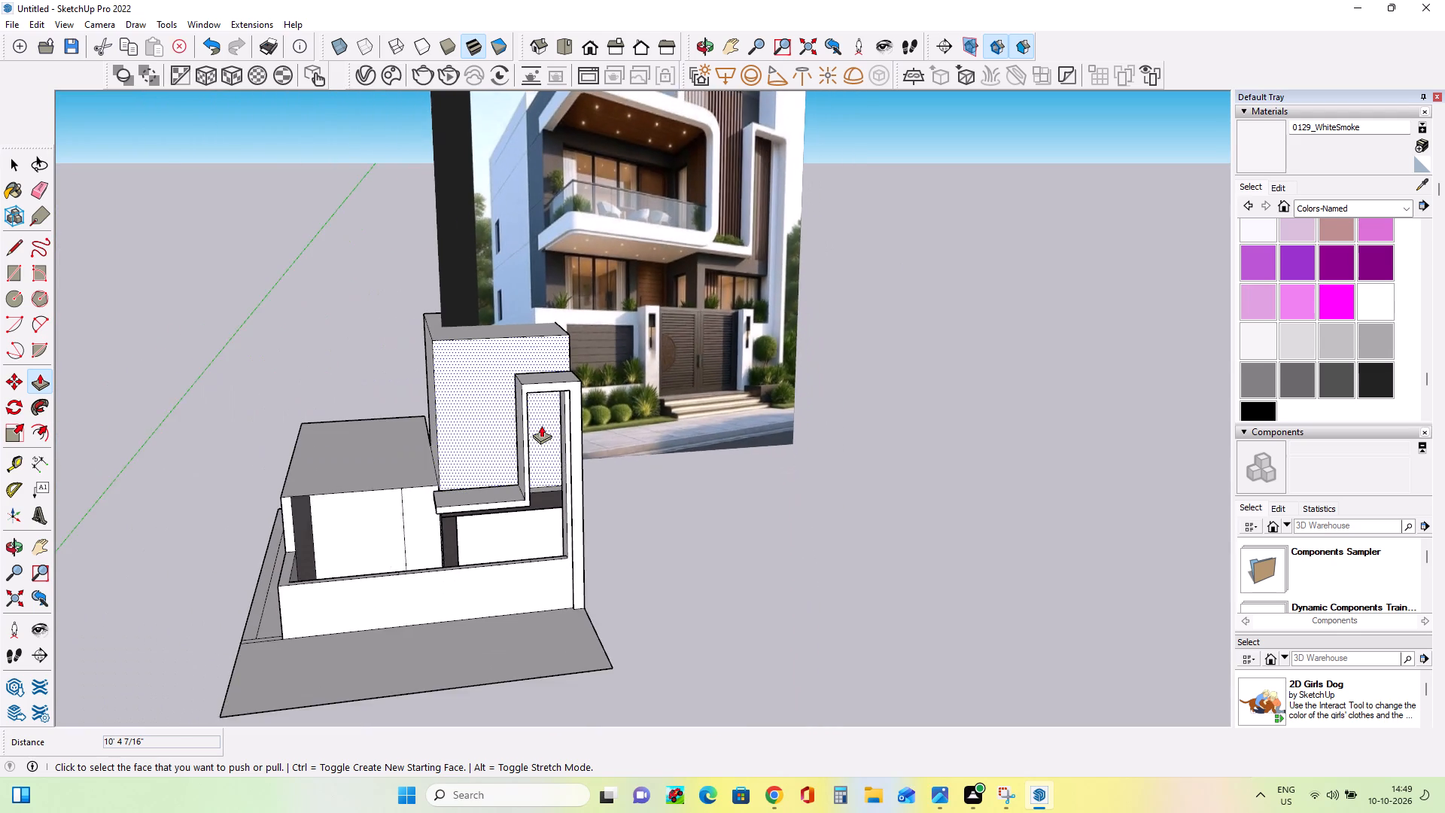
scroll(552, 413, "up", 12)
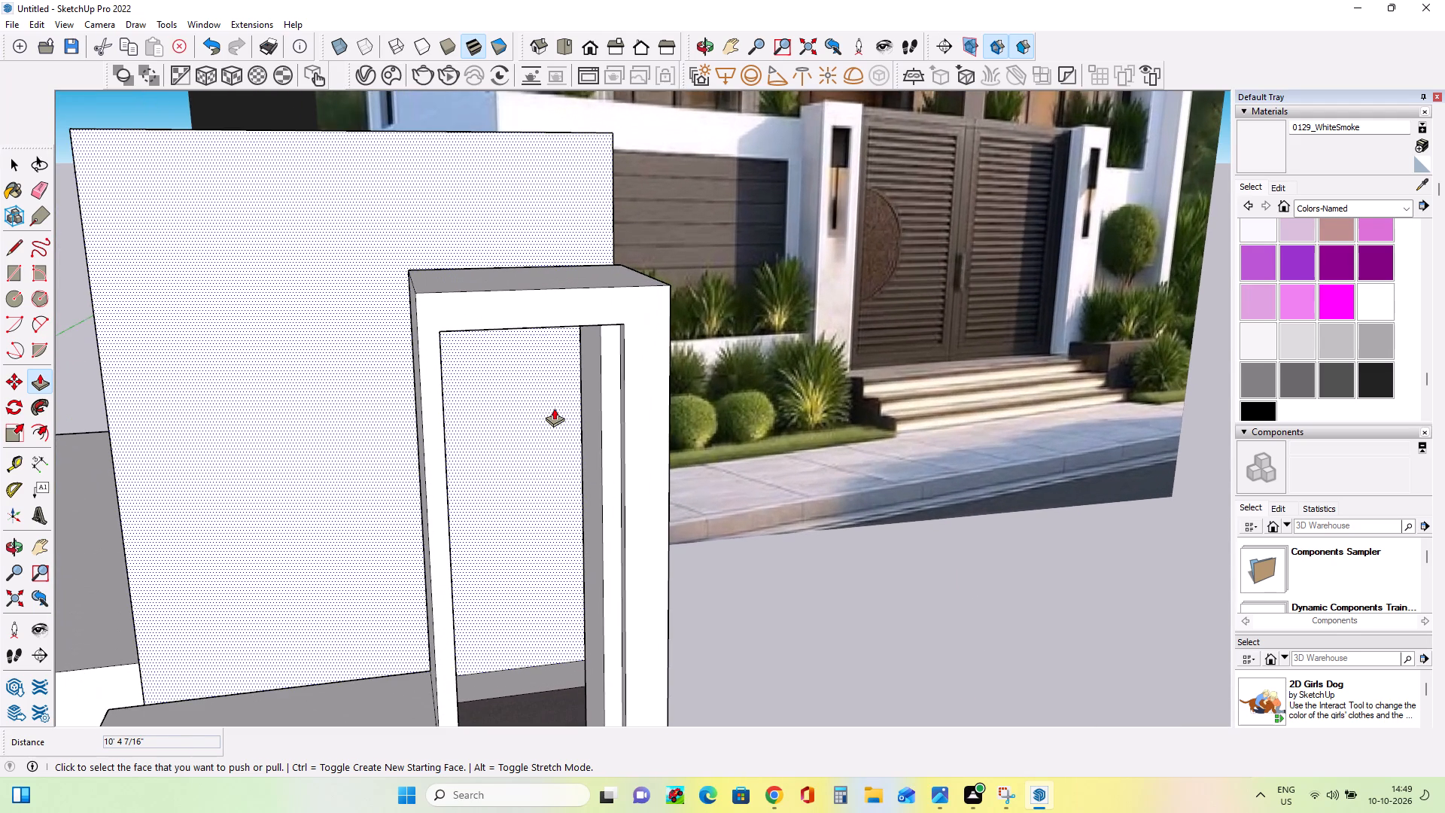
middle_click_drag(543, 391, 501, 354)
scroll(464, 379, "up", 1)
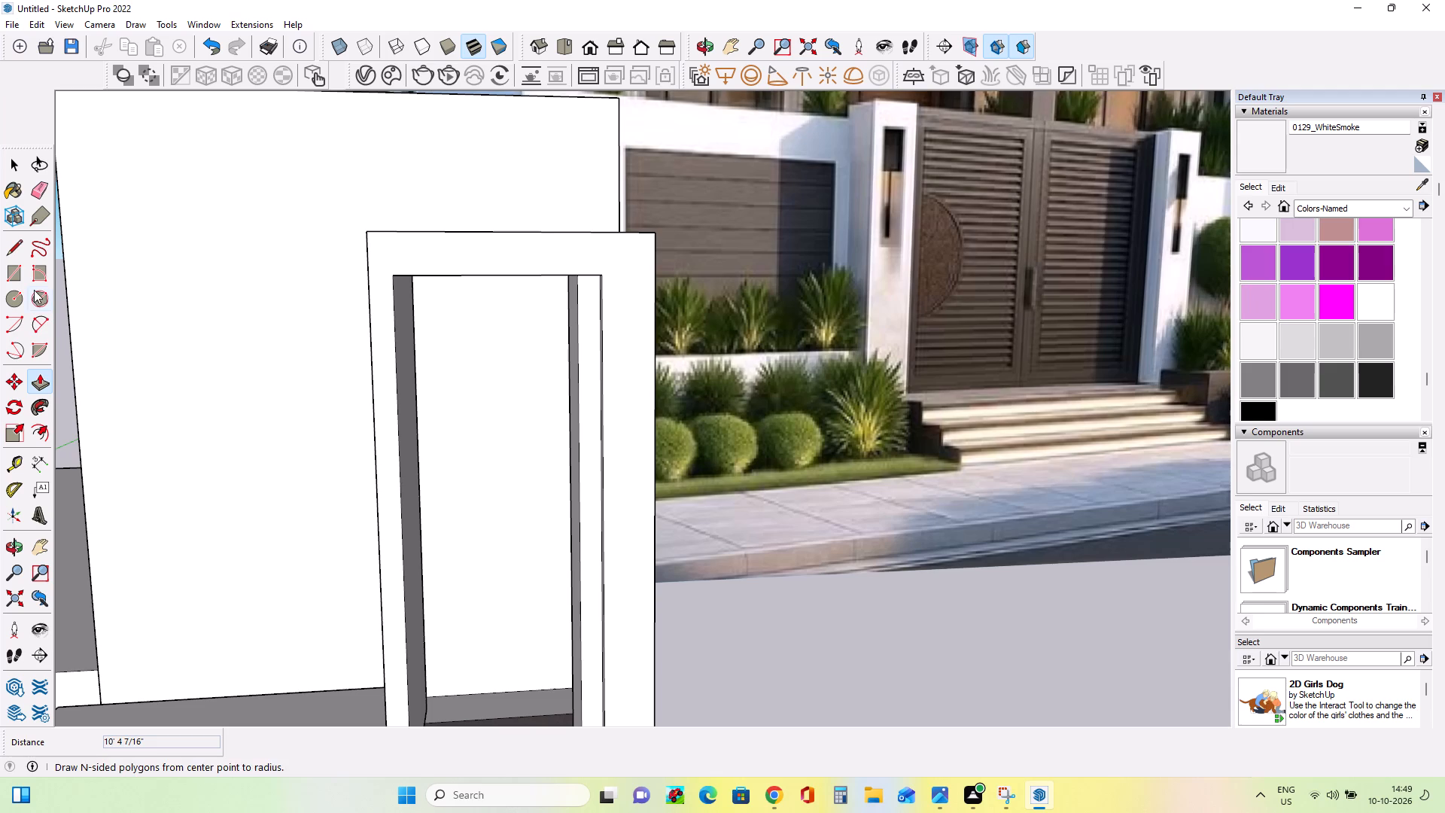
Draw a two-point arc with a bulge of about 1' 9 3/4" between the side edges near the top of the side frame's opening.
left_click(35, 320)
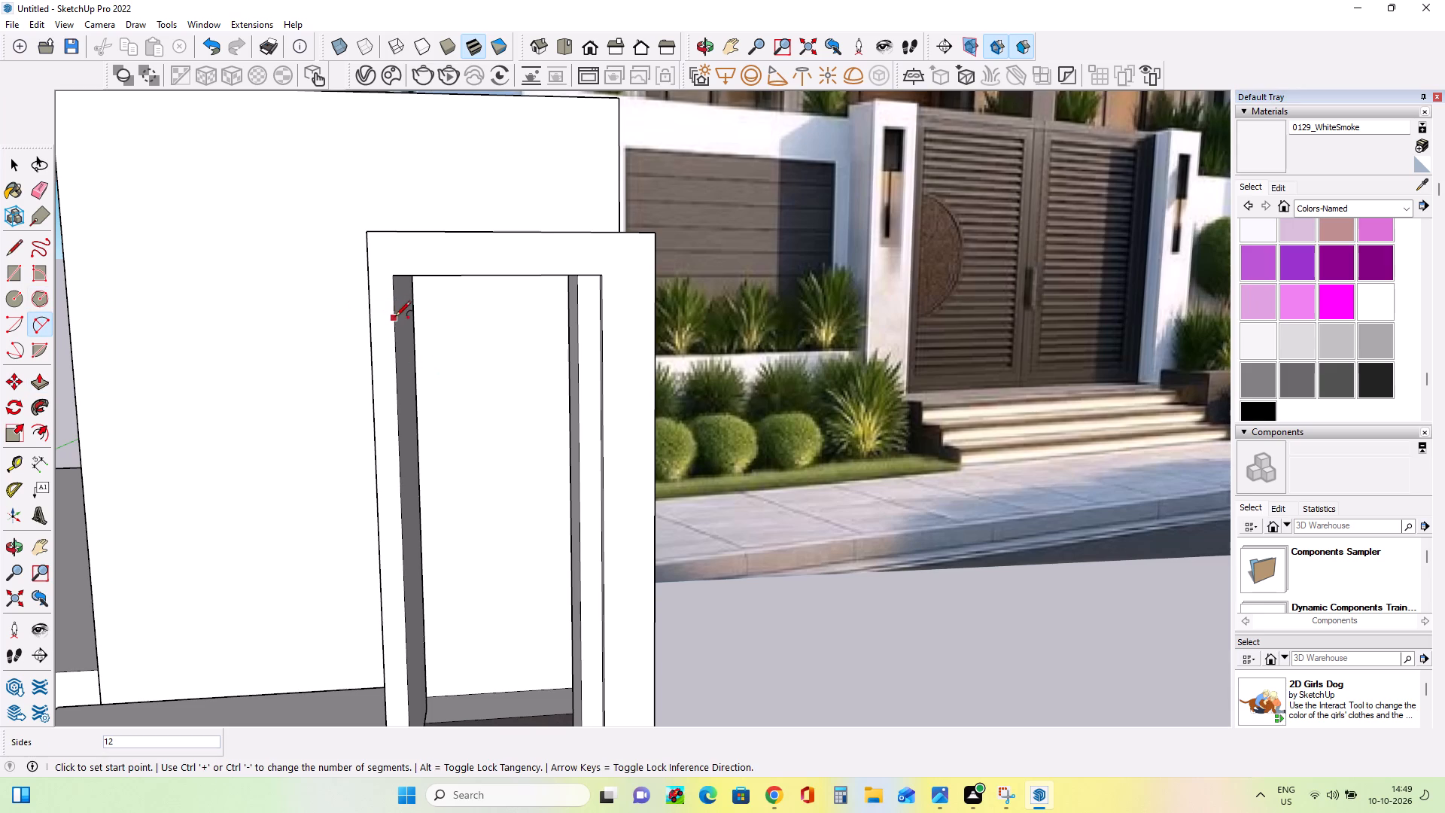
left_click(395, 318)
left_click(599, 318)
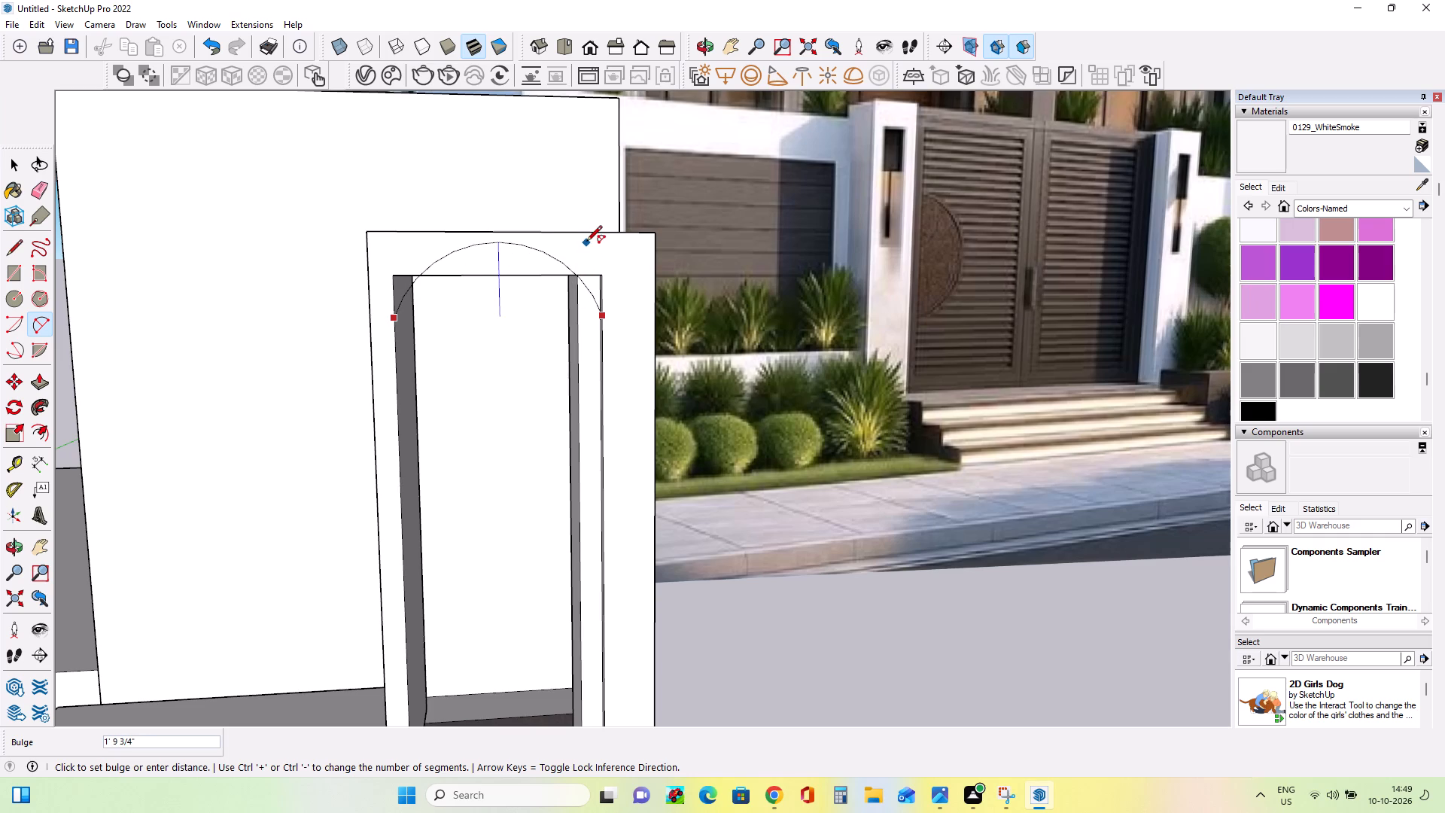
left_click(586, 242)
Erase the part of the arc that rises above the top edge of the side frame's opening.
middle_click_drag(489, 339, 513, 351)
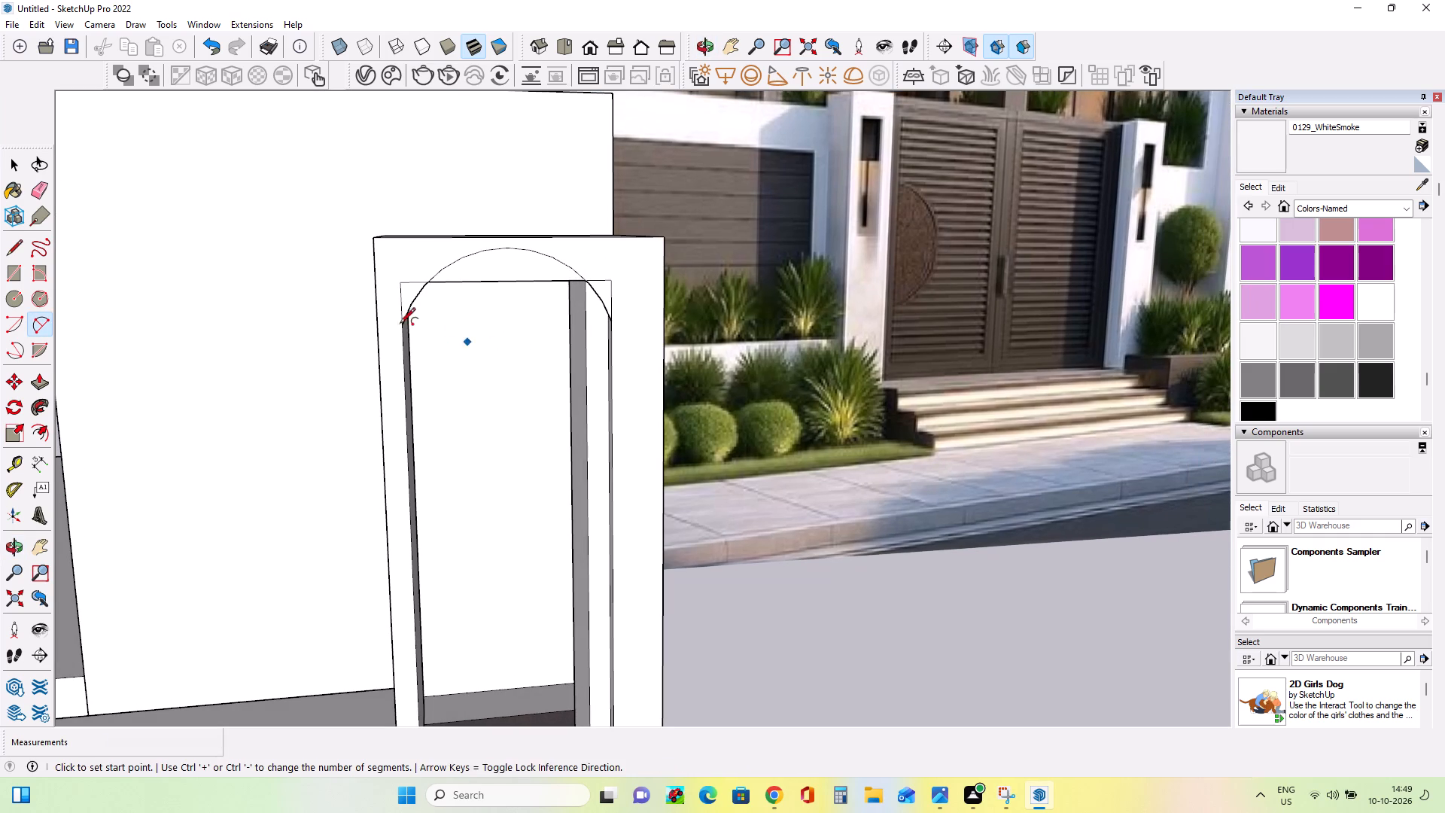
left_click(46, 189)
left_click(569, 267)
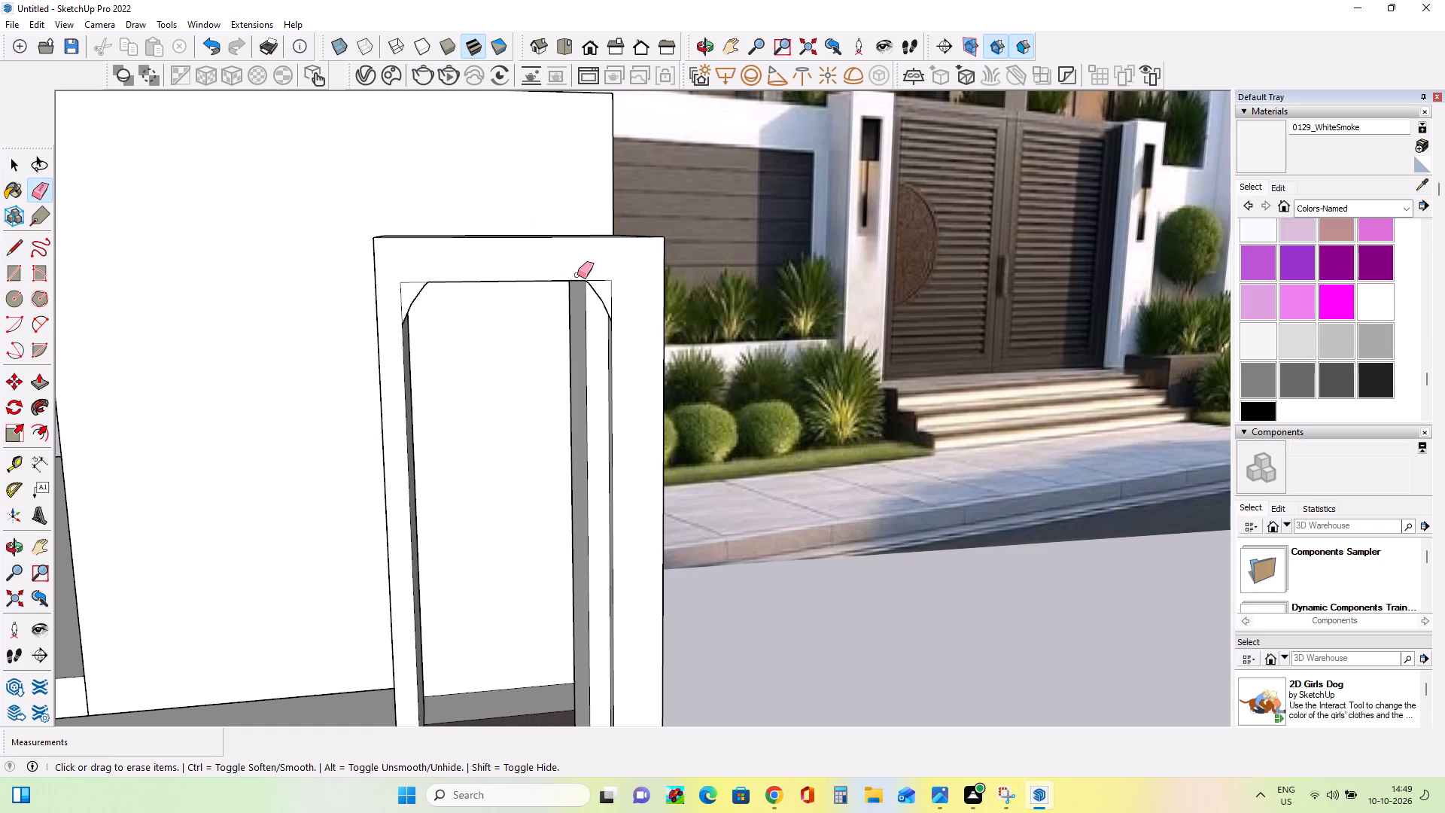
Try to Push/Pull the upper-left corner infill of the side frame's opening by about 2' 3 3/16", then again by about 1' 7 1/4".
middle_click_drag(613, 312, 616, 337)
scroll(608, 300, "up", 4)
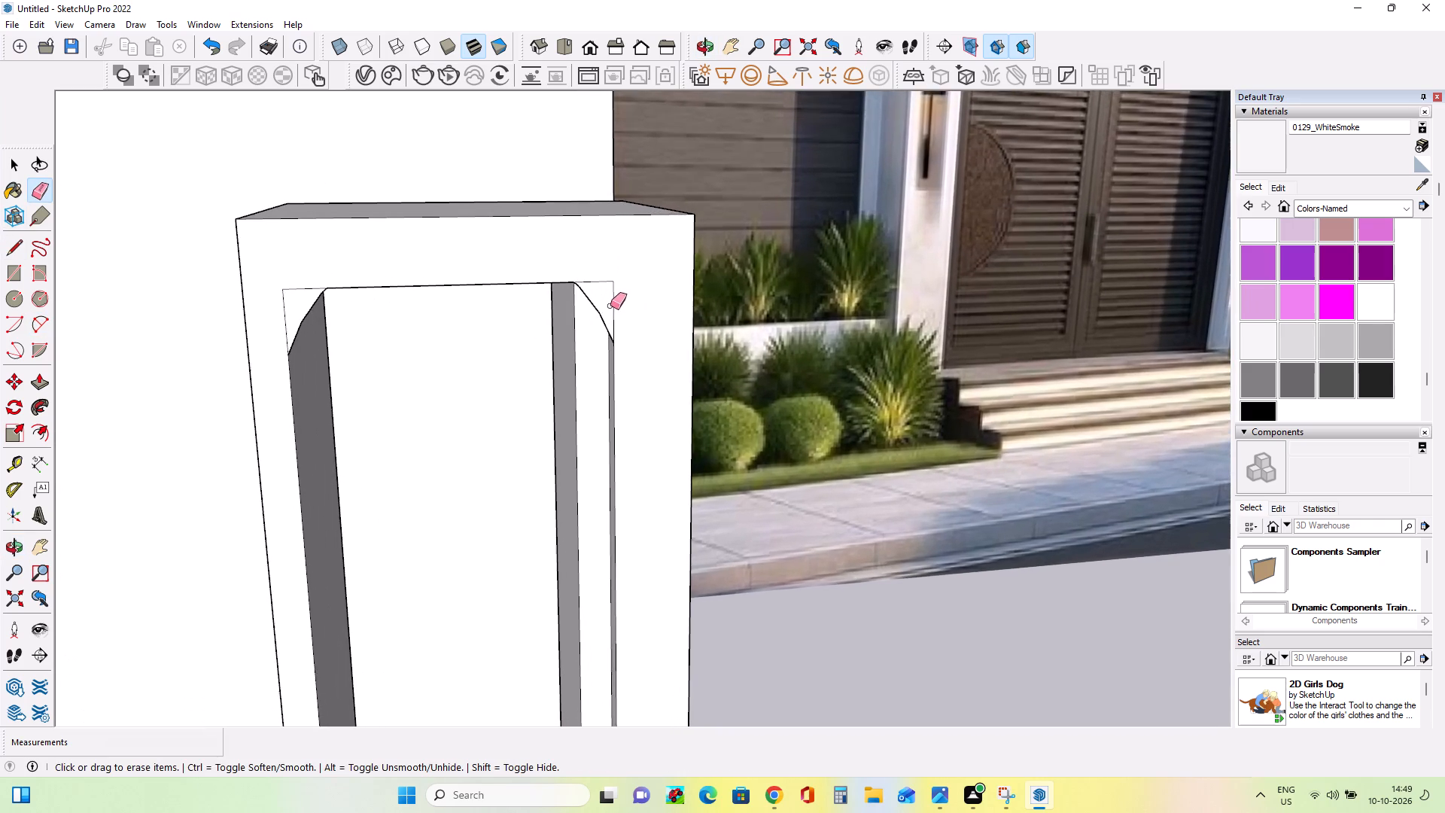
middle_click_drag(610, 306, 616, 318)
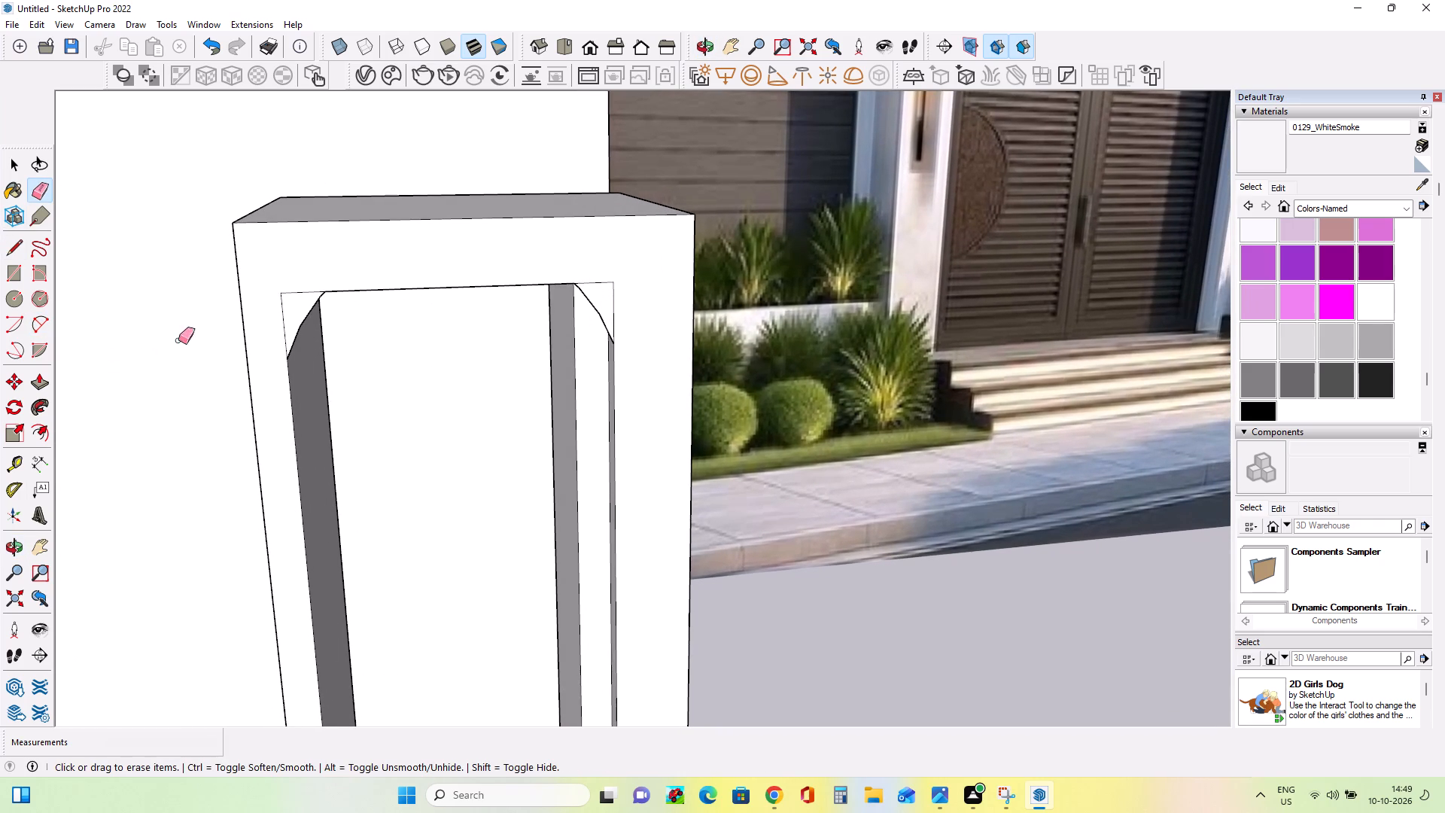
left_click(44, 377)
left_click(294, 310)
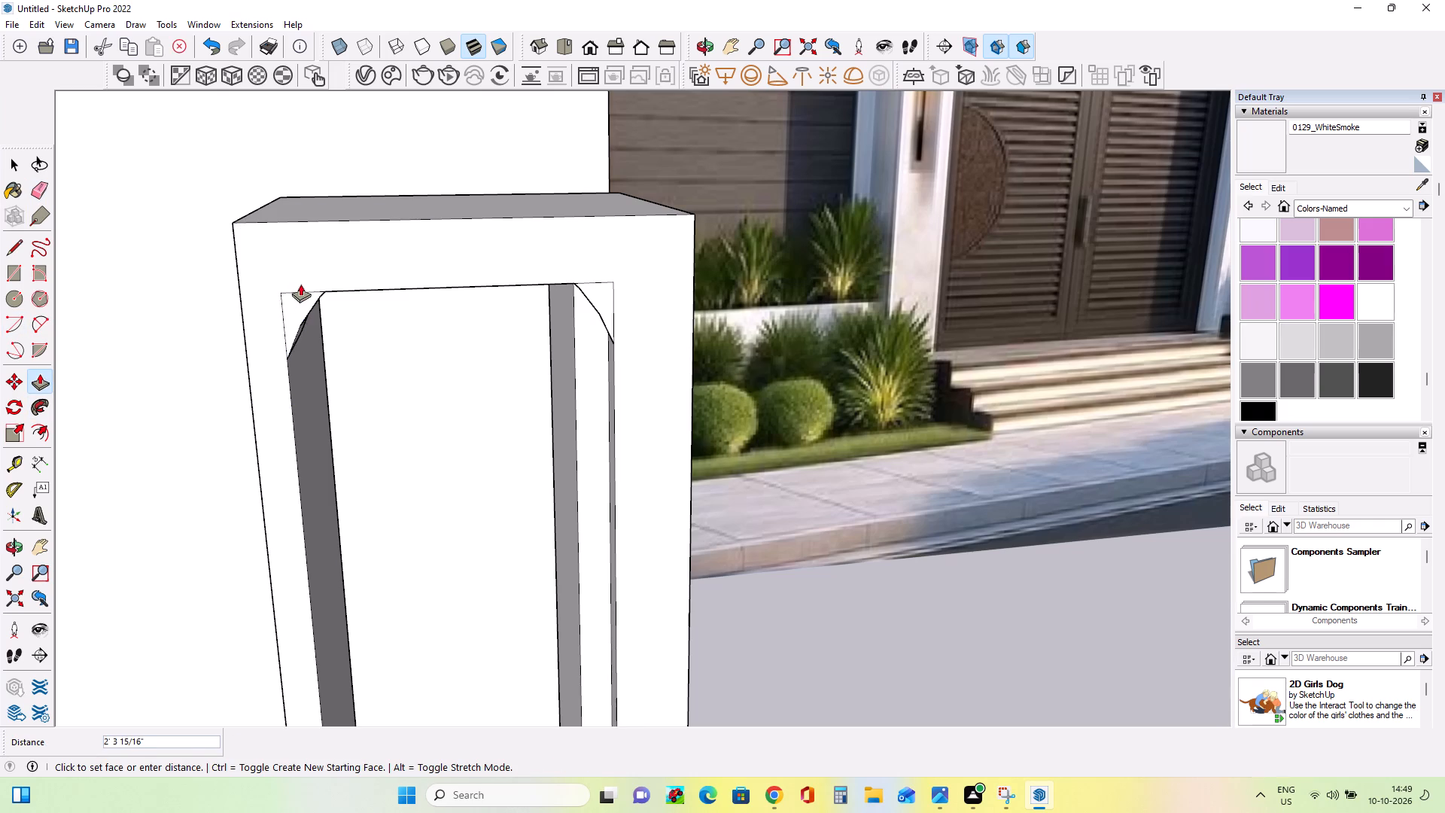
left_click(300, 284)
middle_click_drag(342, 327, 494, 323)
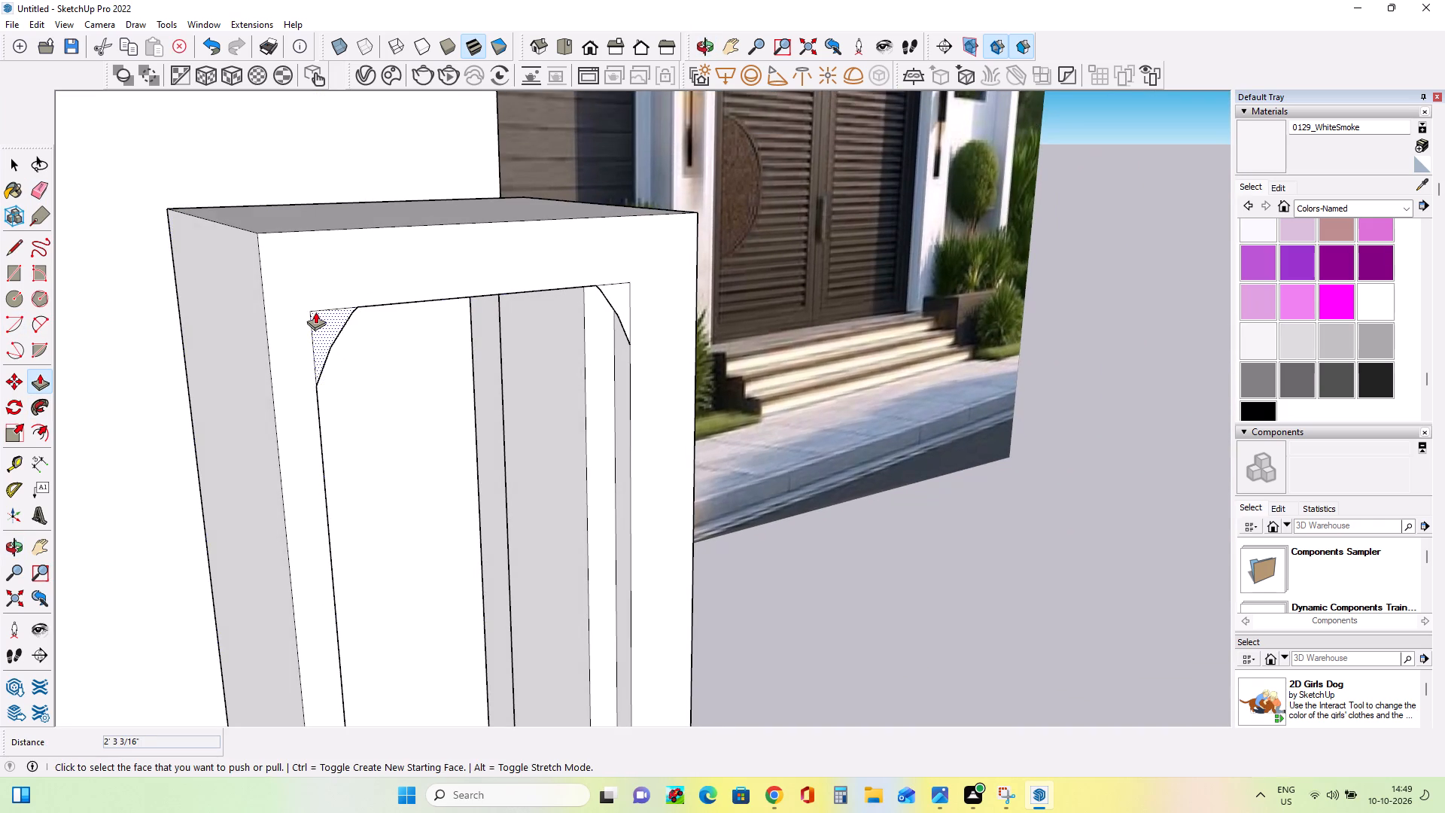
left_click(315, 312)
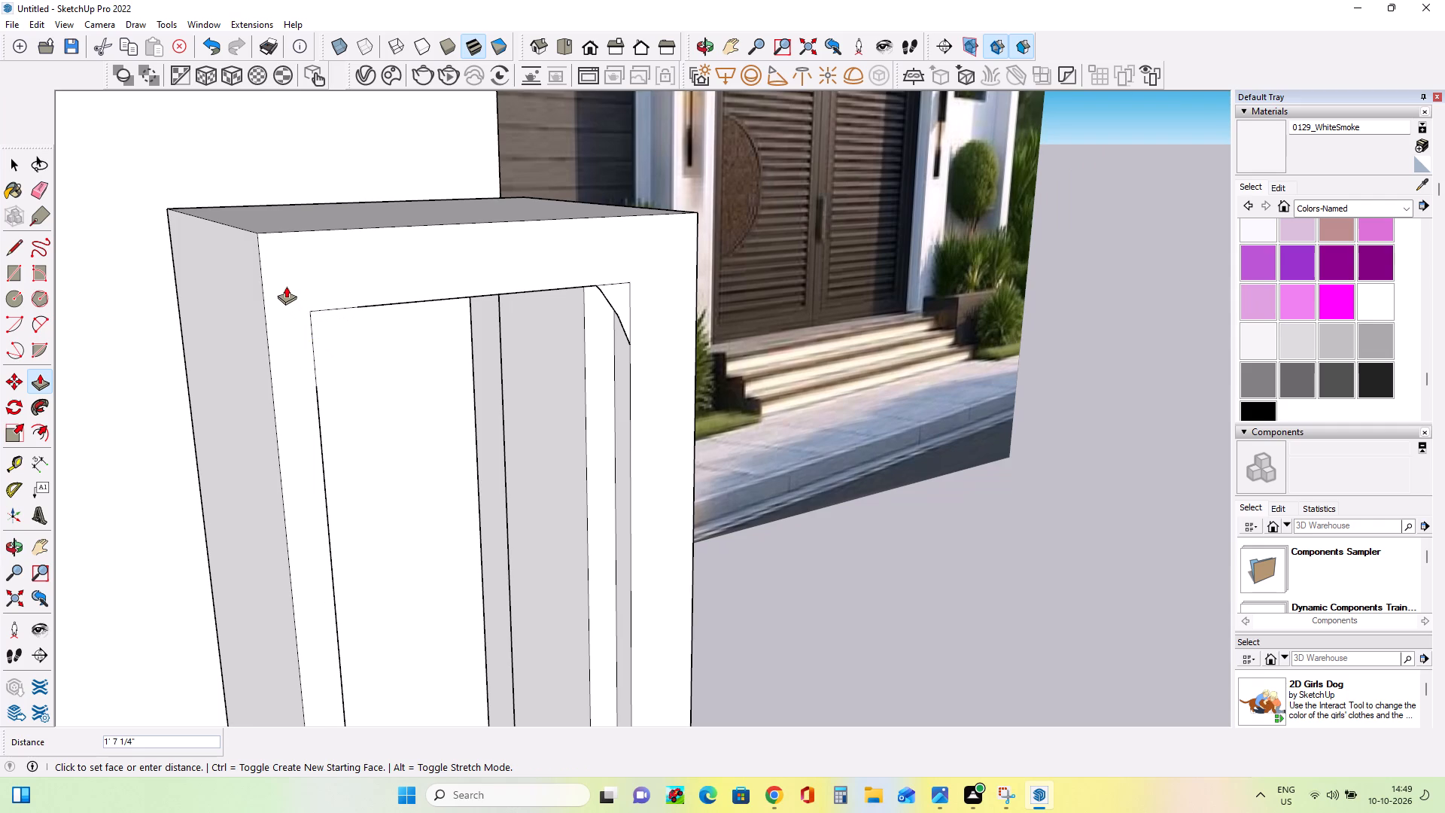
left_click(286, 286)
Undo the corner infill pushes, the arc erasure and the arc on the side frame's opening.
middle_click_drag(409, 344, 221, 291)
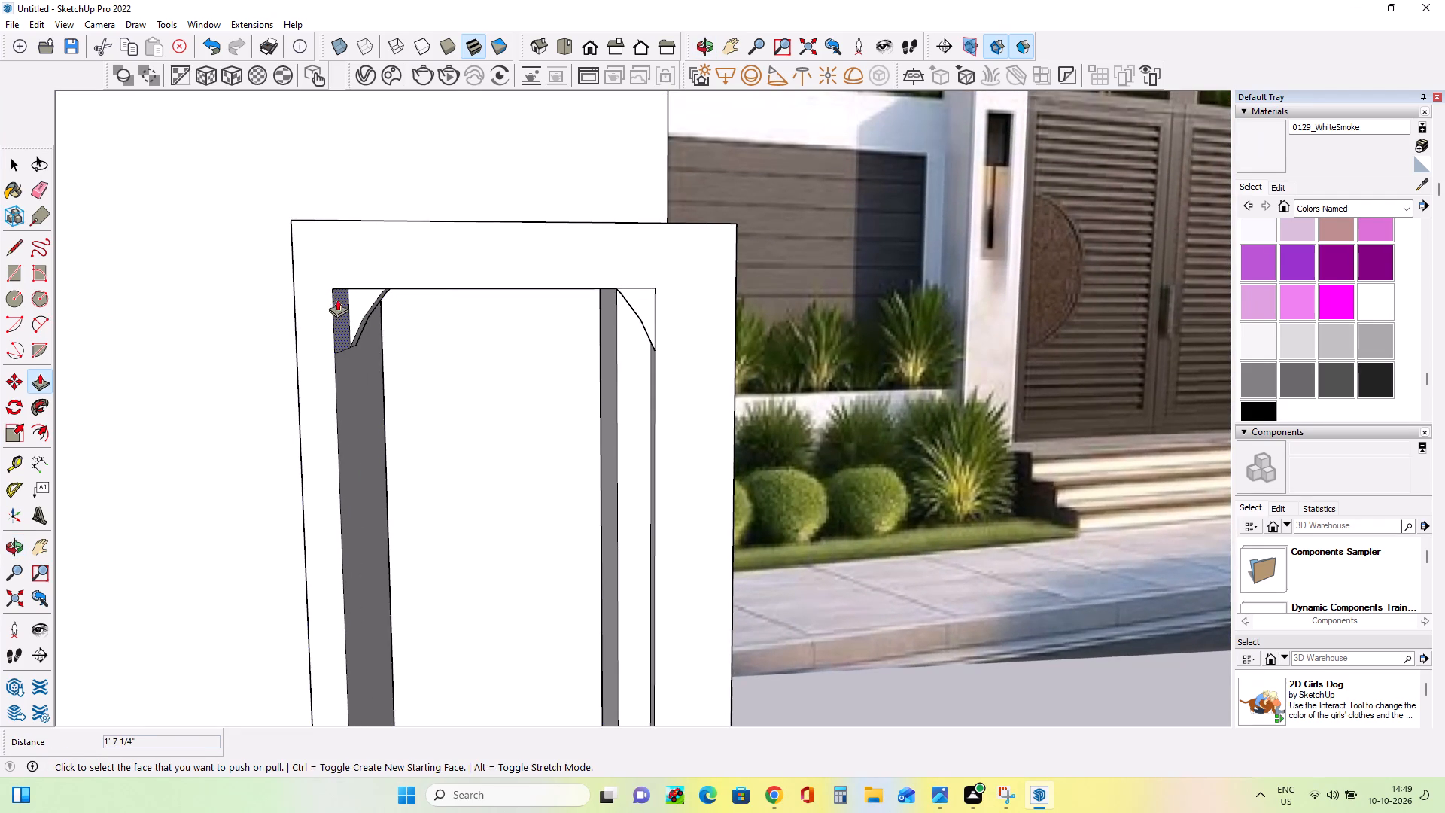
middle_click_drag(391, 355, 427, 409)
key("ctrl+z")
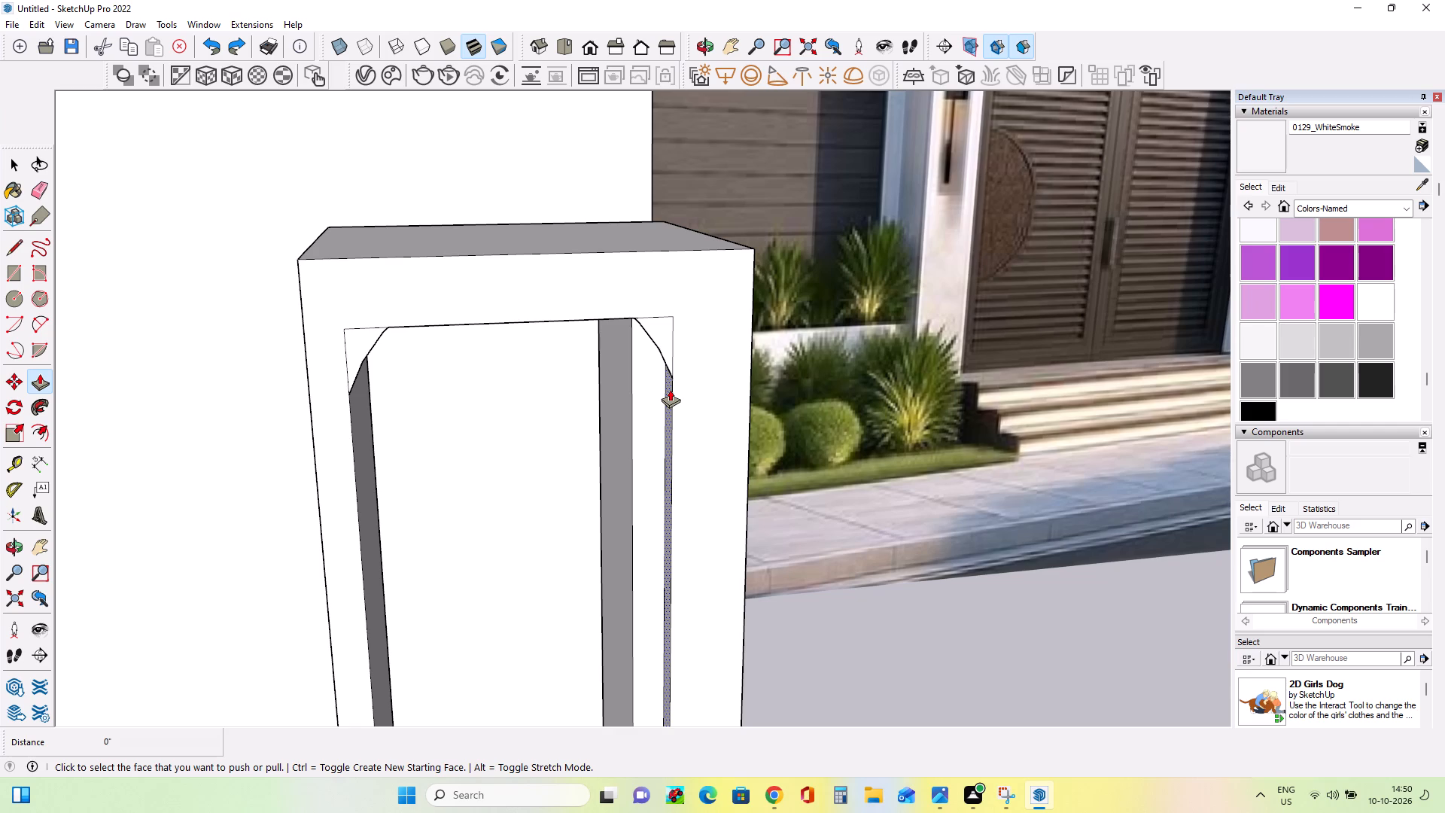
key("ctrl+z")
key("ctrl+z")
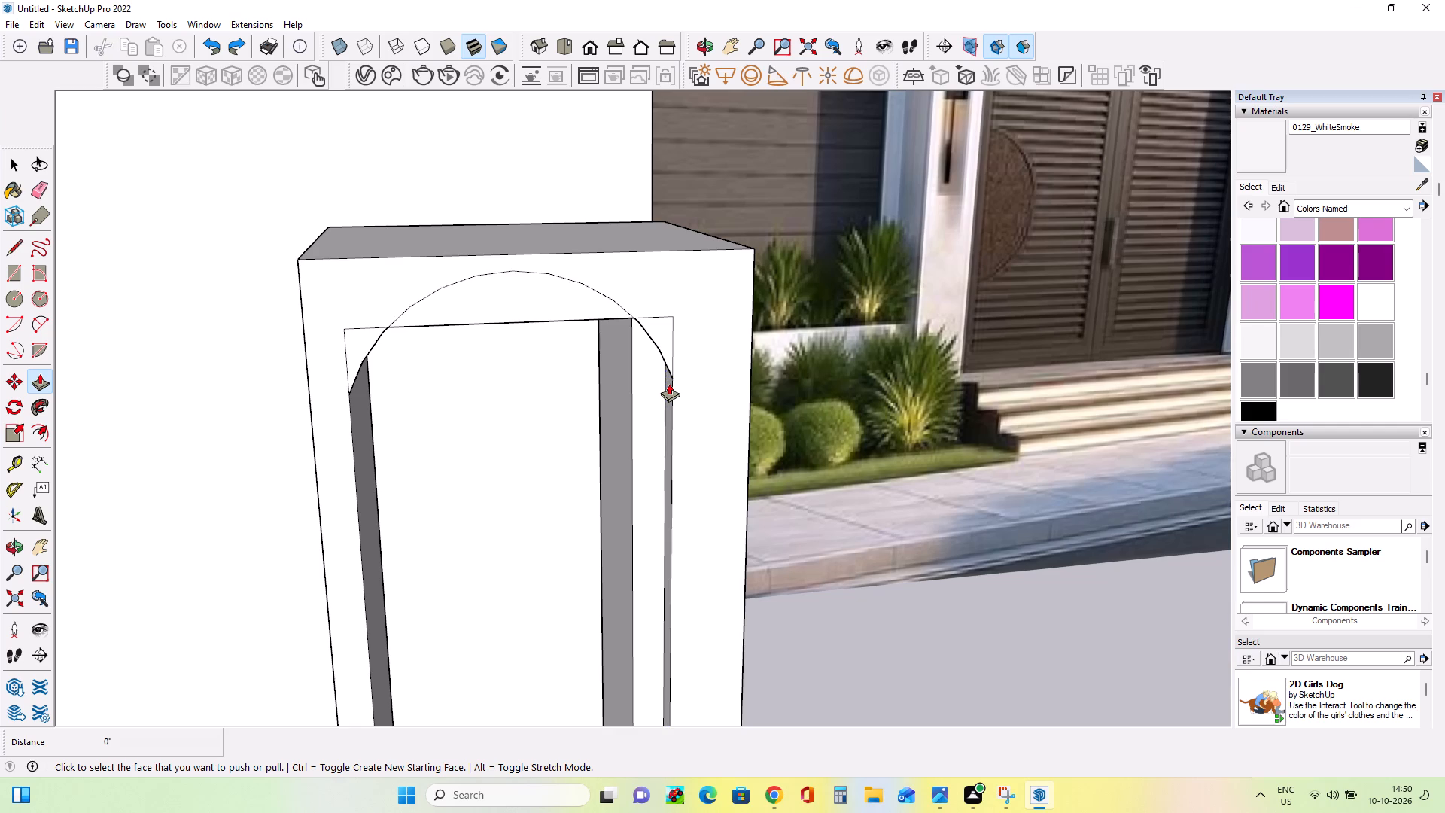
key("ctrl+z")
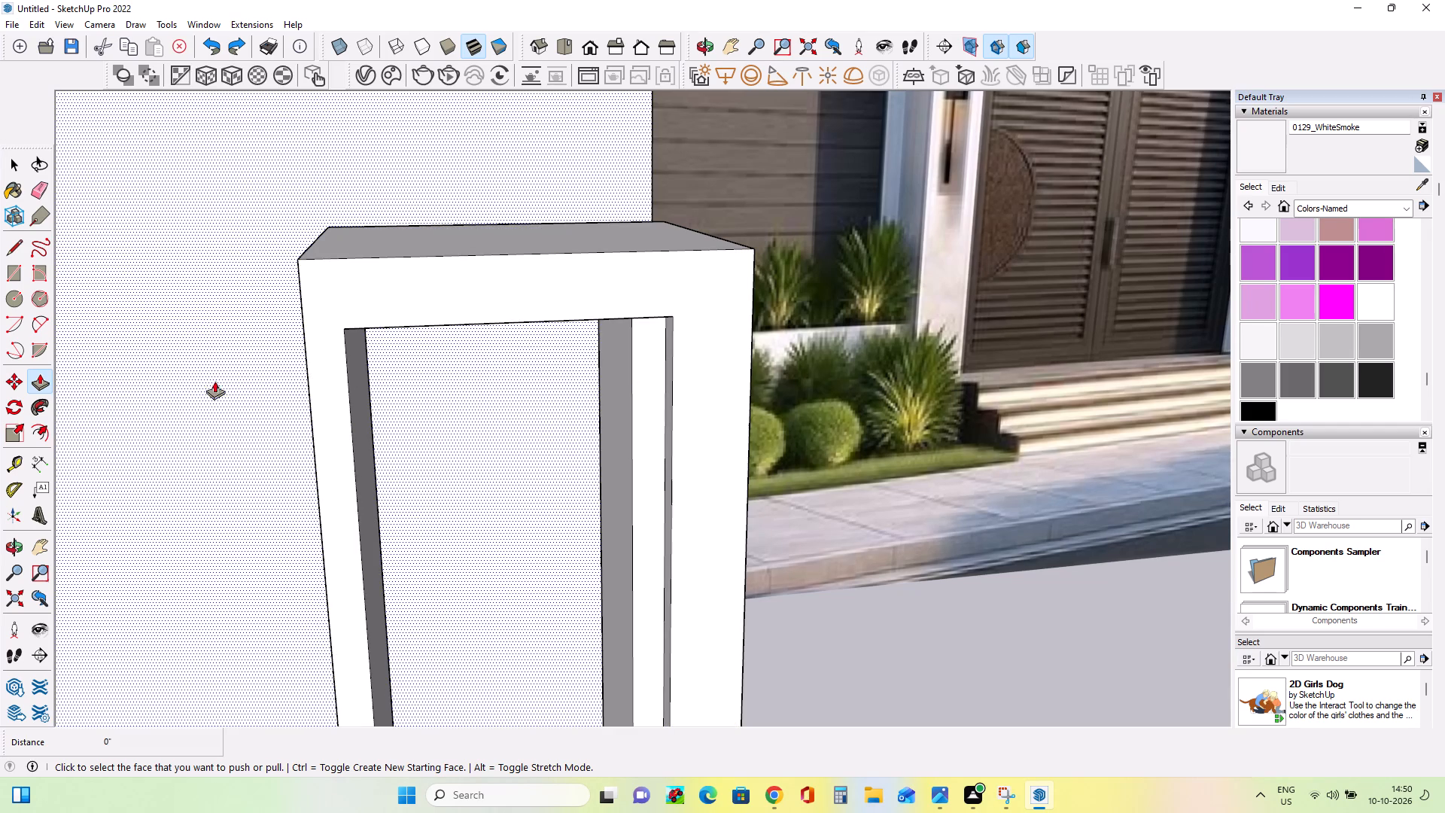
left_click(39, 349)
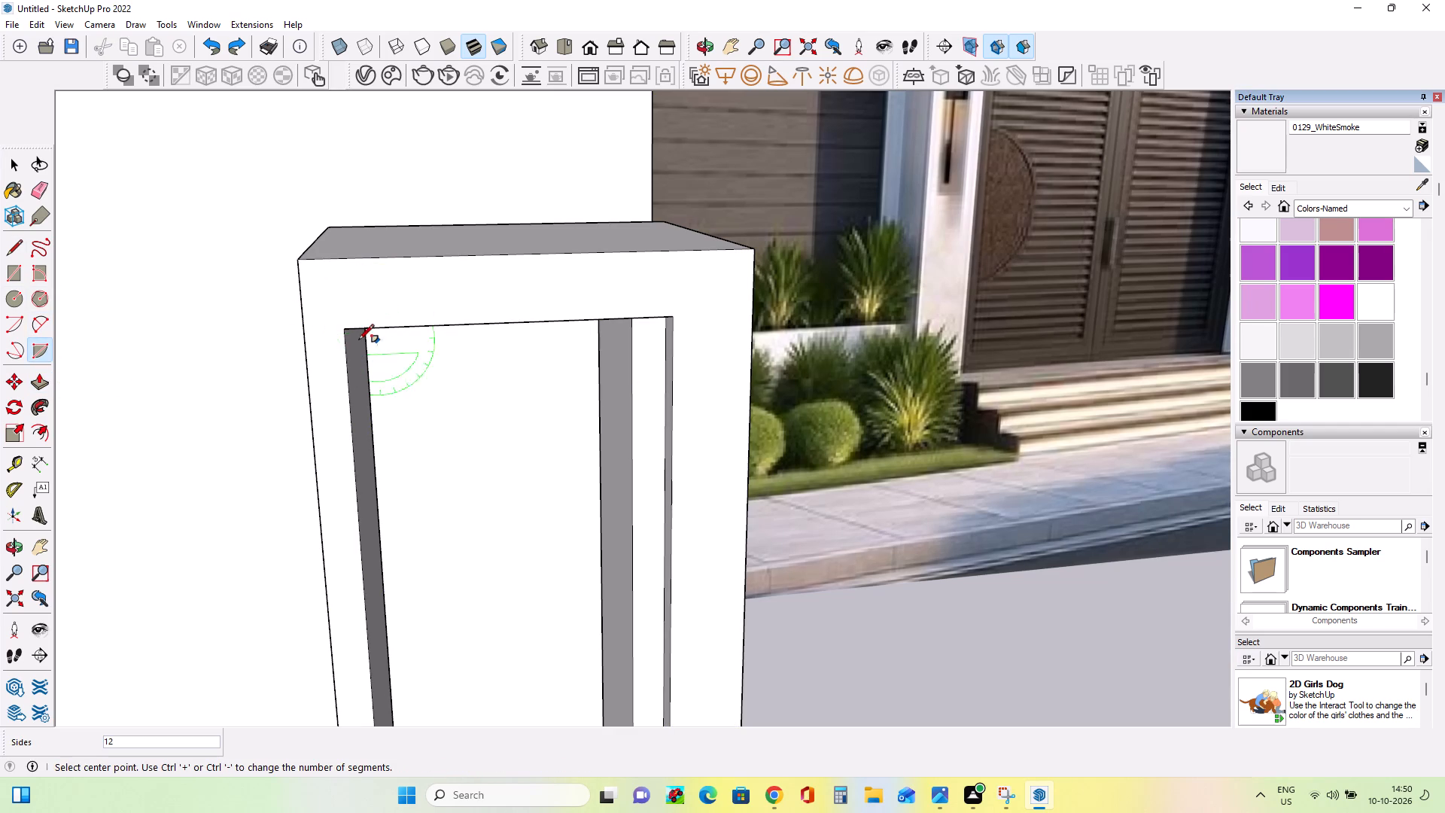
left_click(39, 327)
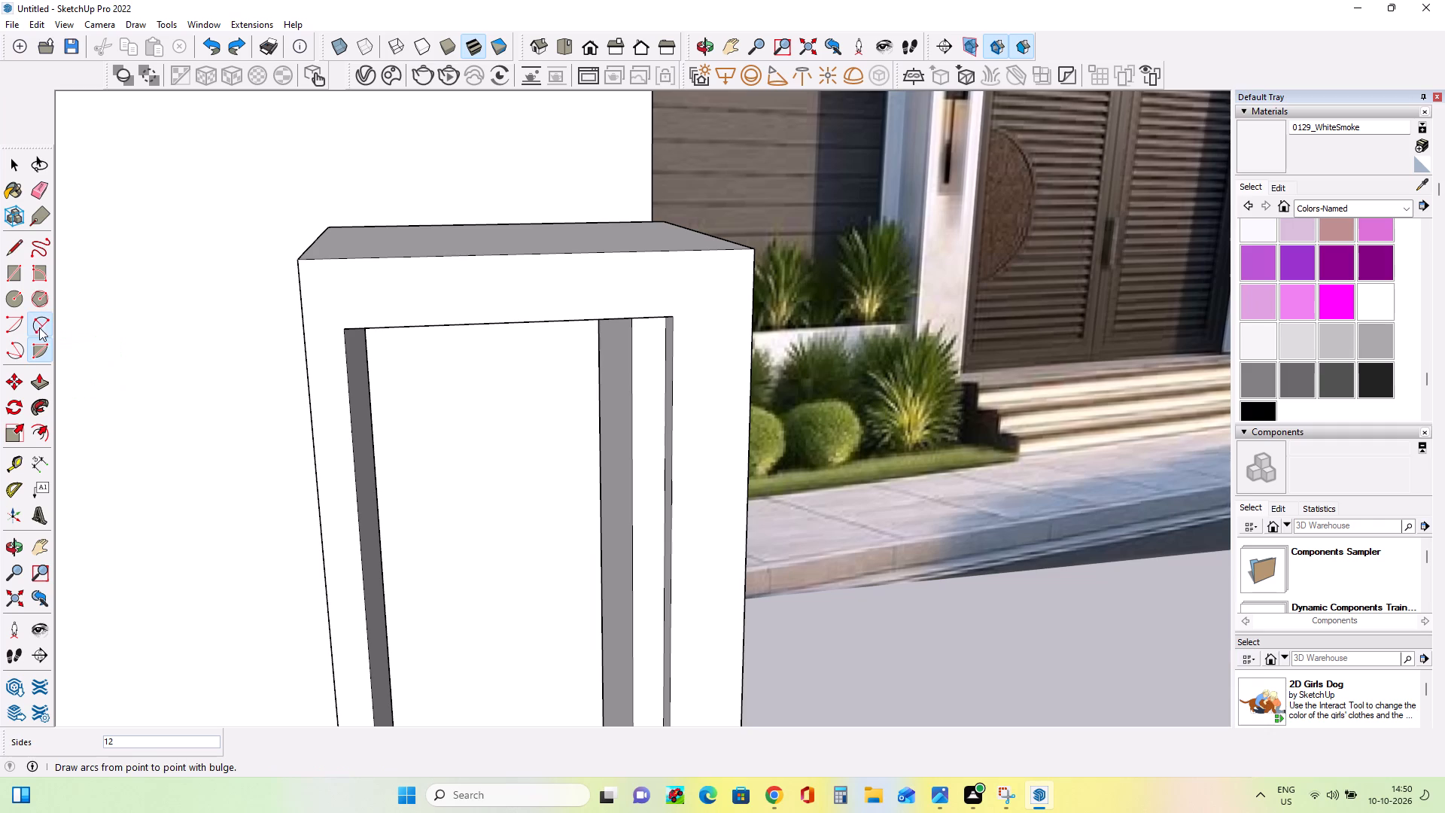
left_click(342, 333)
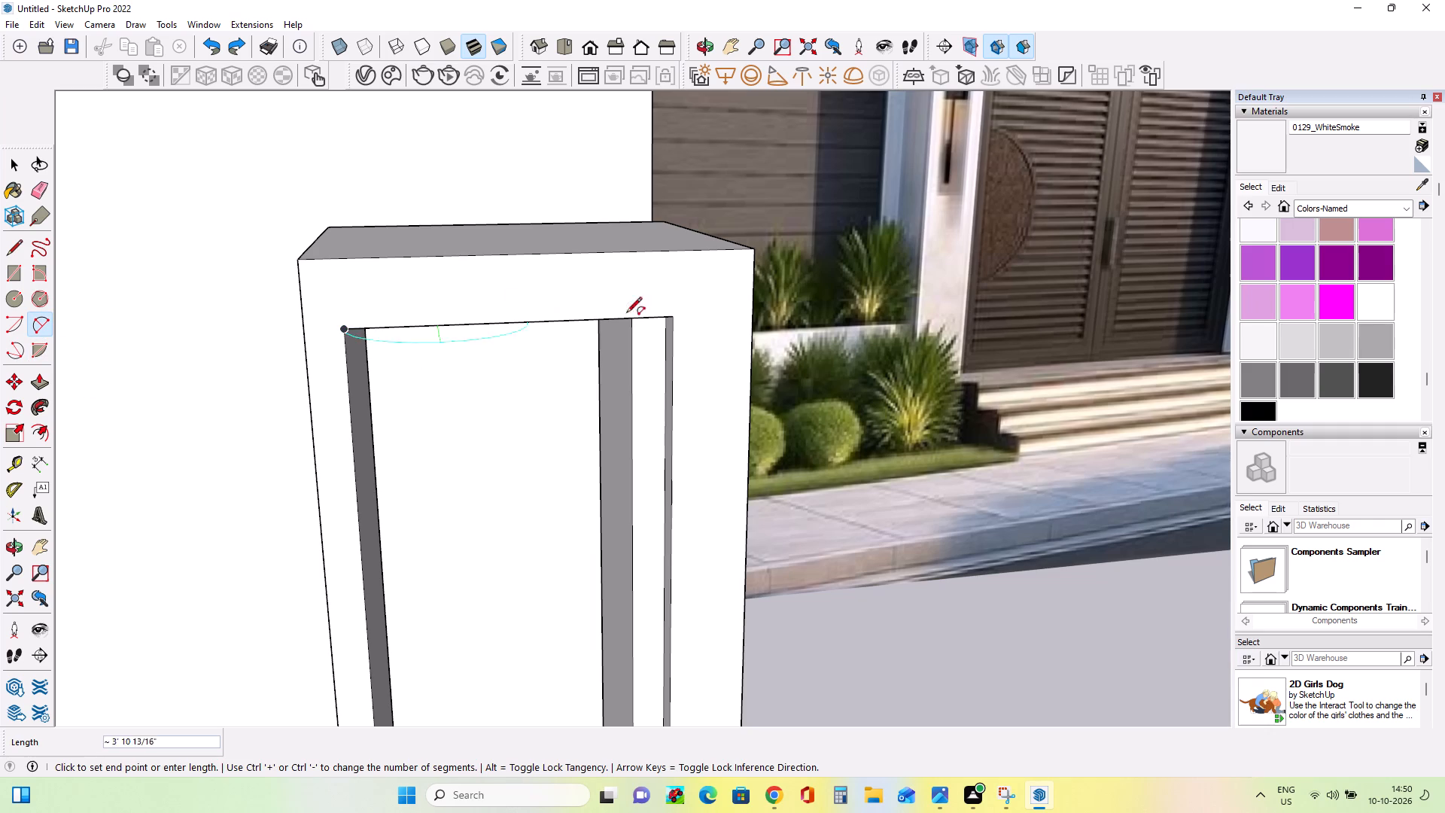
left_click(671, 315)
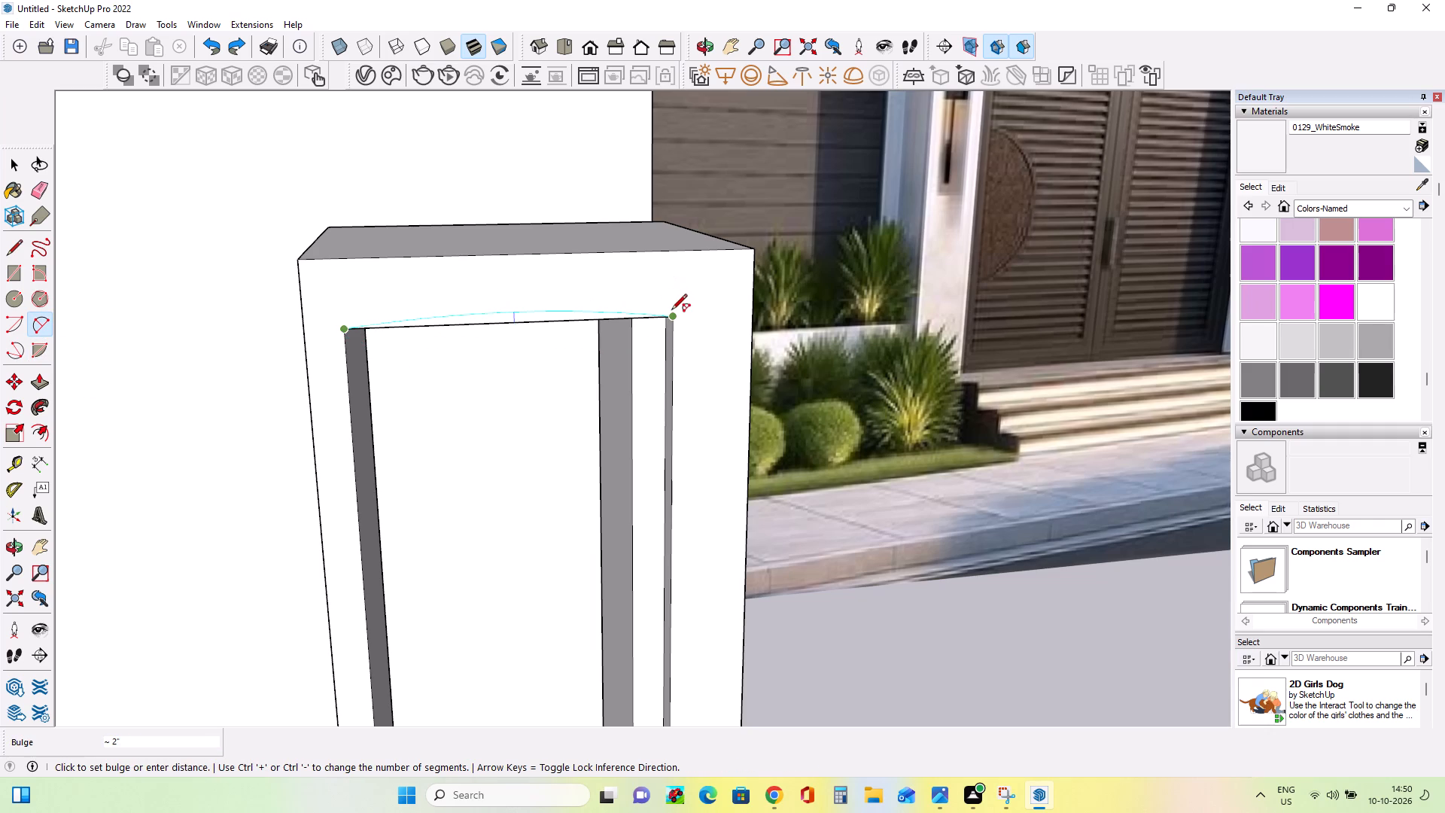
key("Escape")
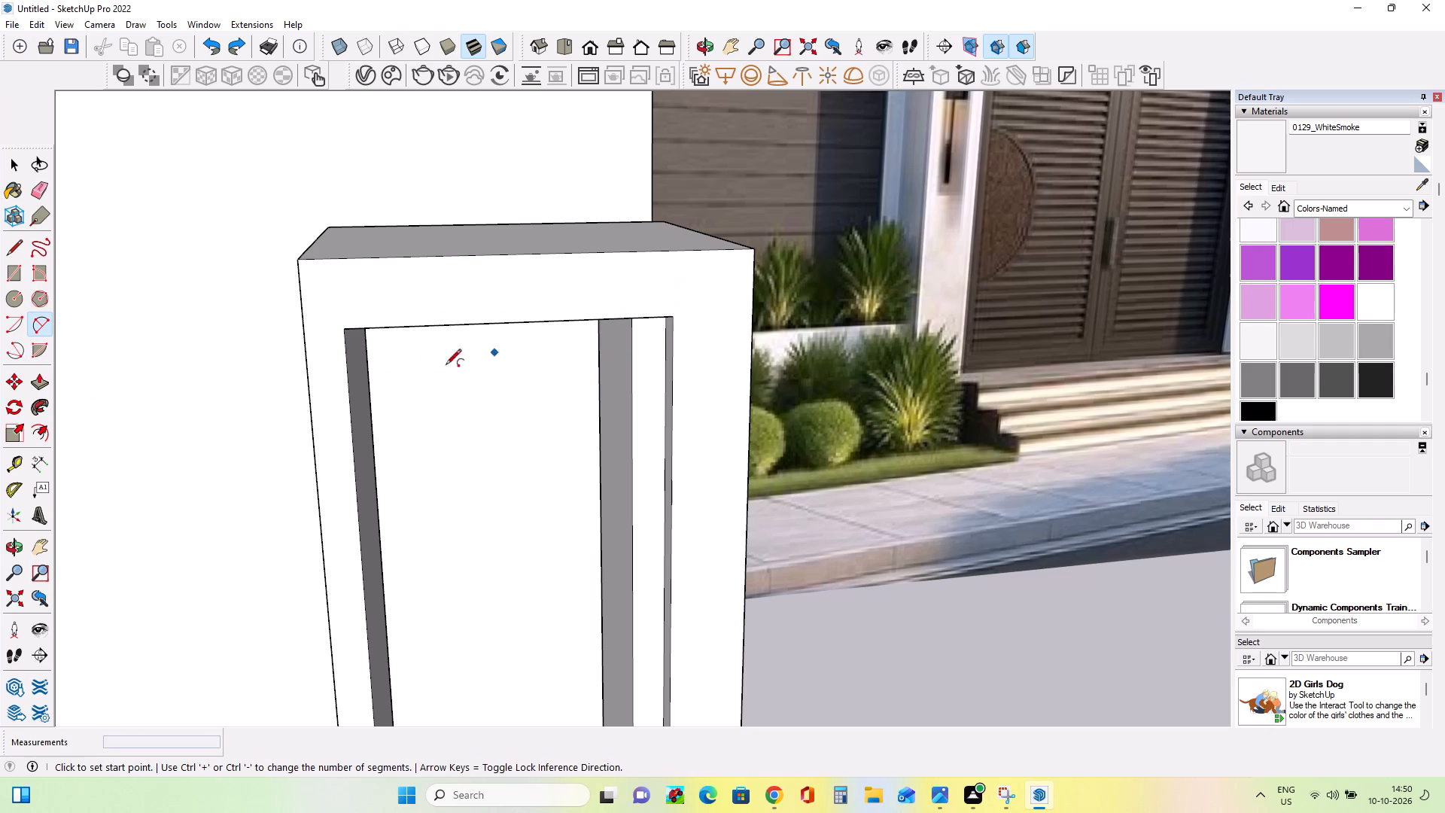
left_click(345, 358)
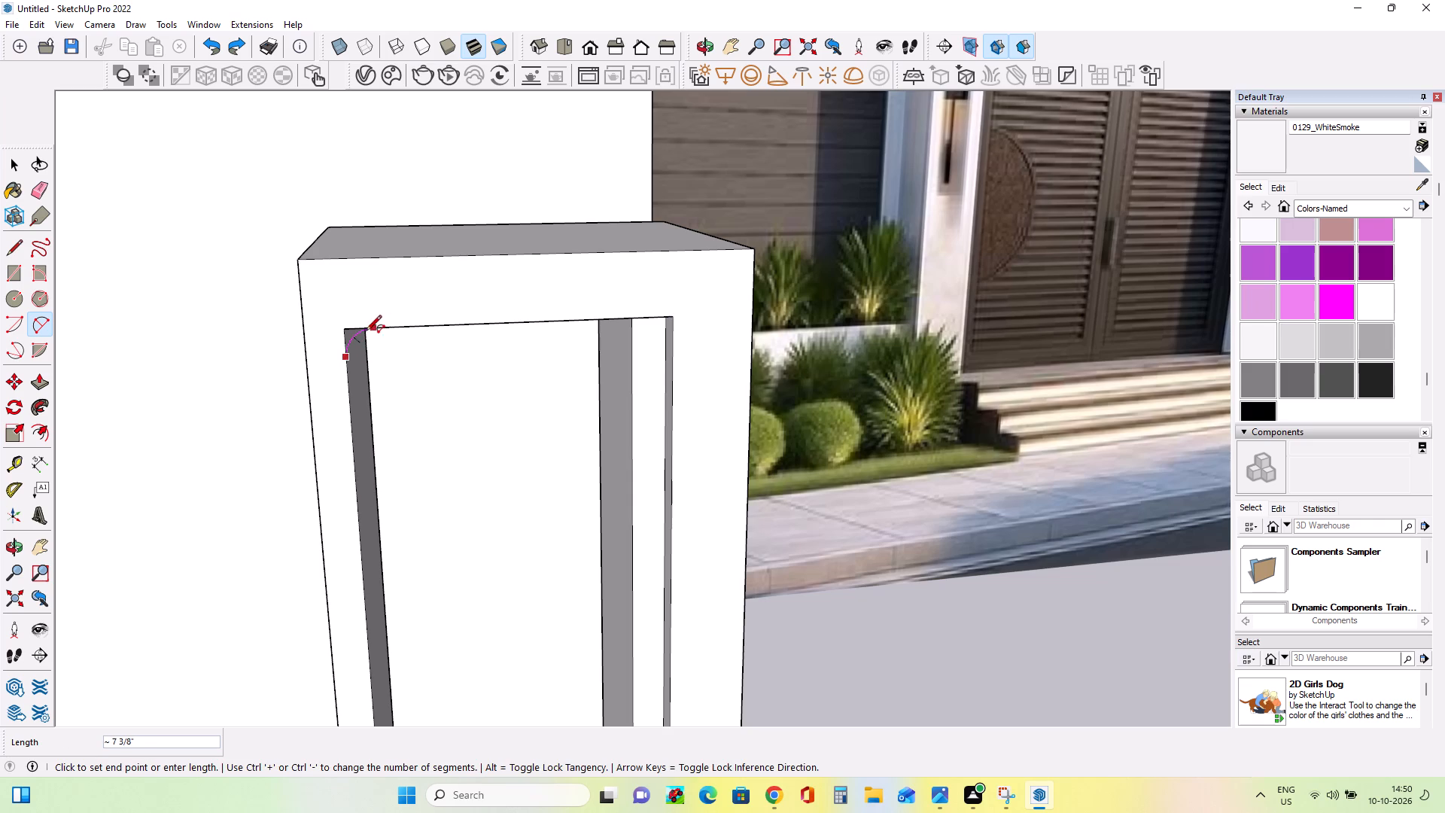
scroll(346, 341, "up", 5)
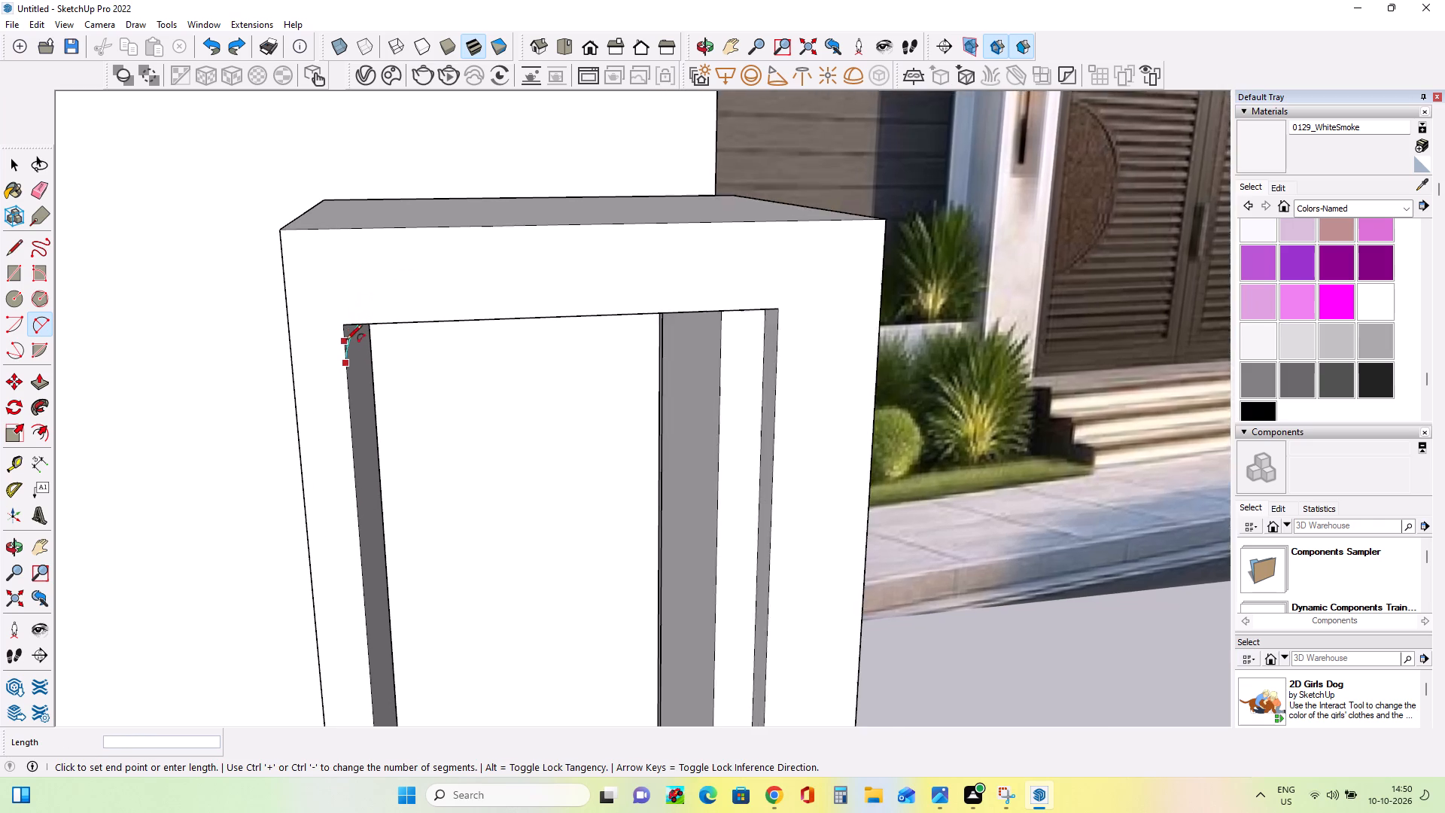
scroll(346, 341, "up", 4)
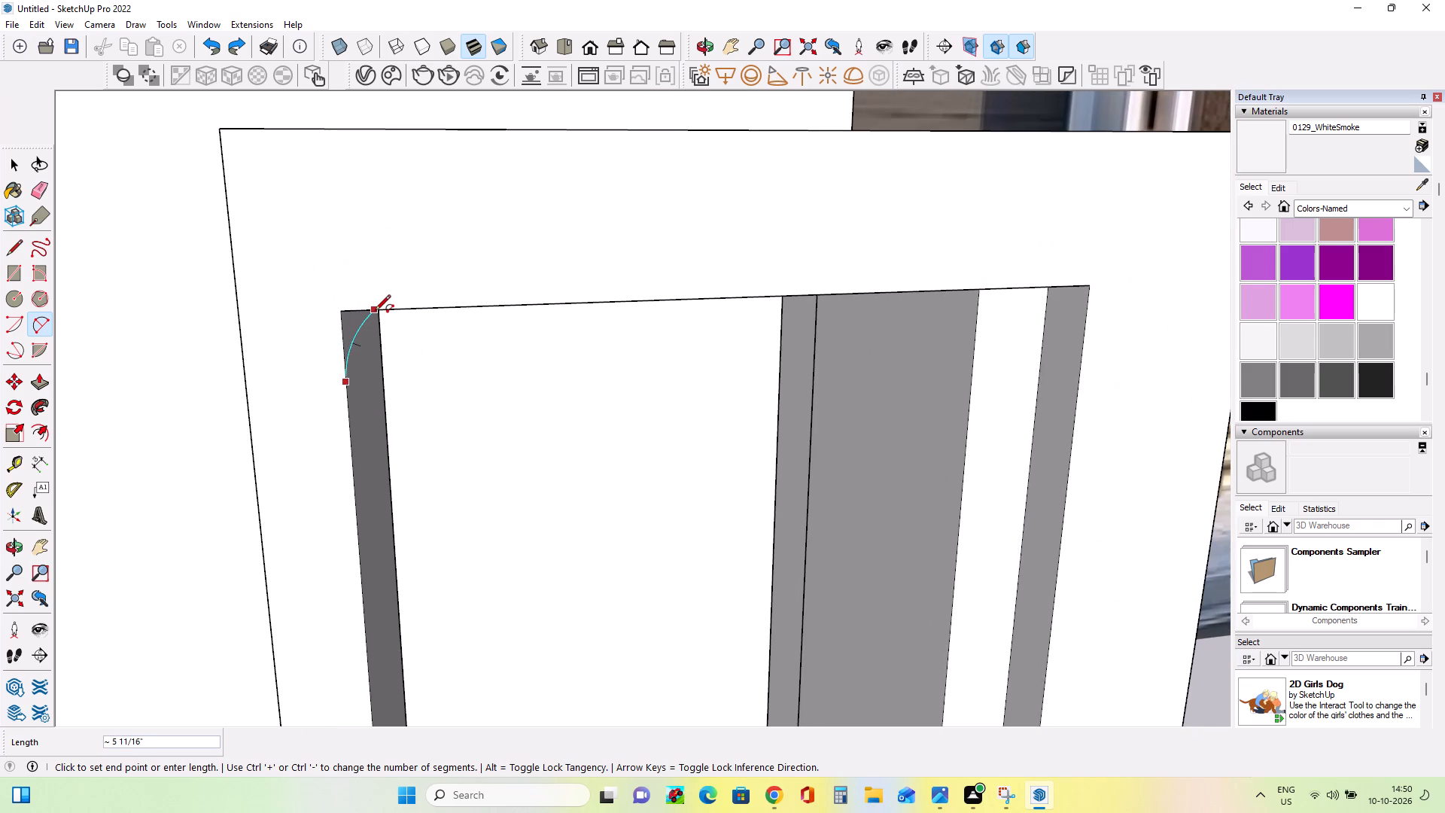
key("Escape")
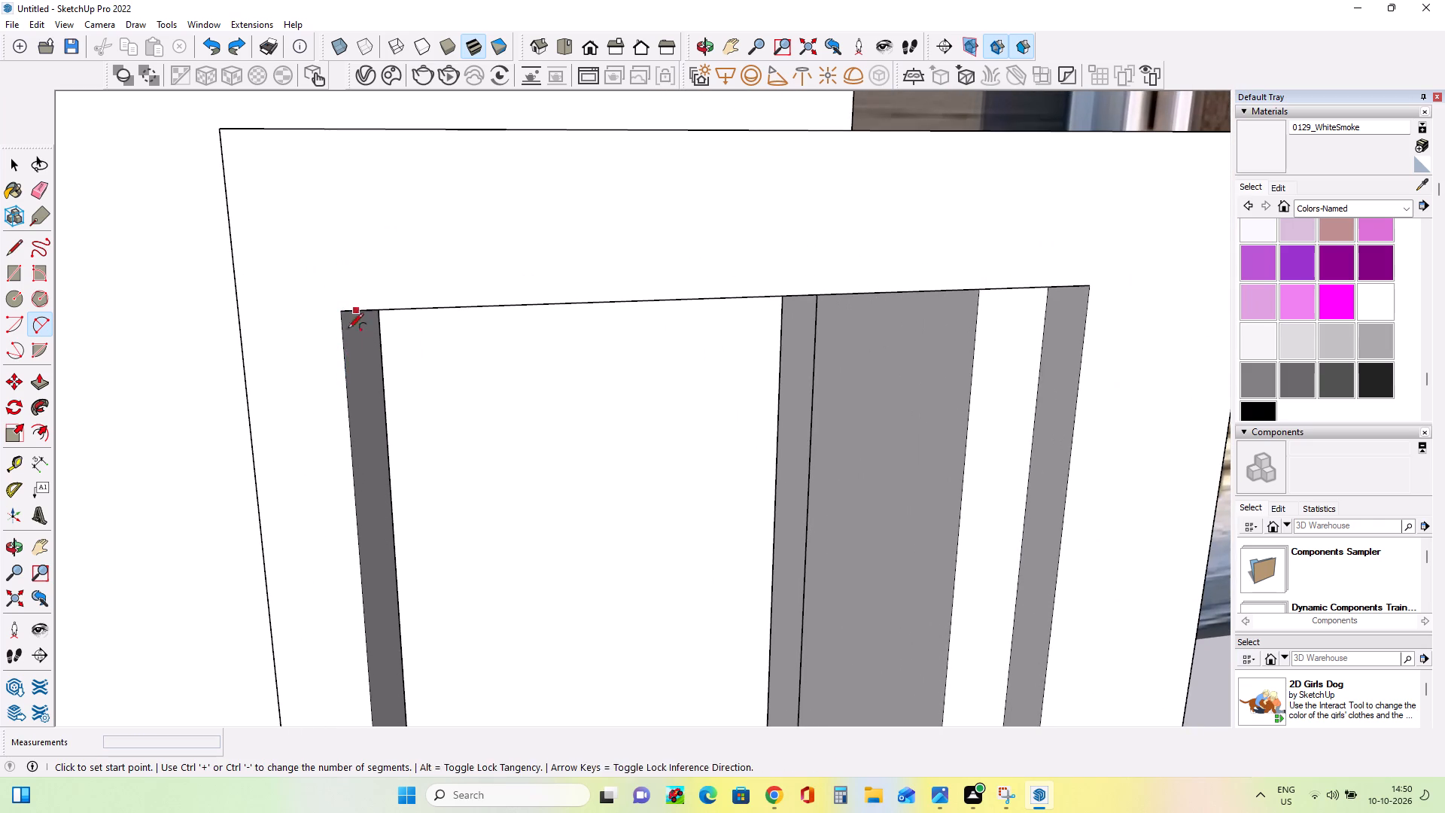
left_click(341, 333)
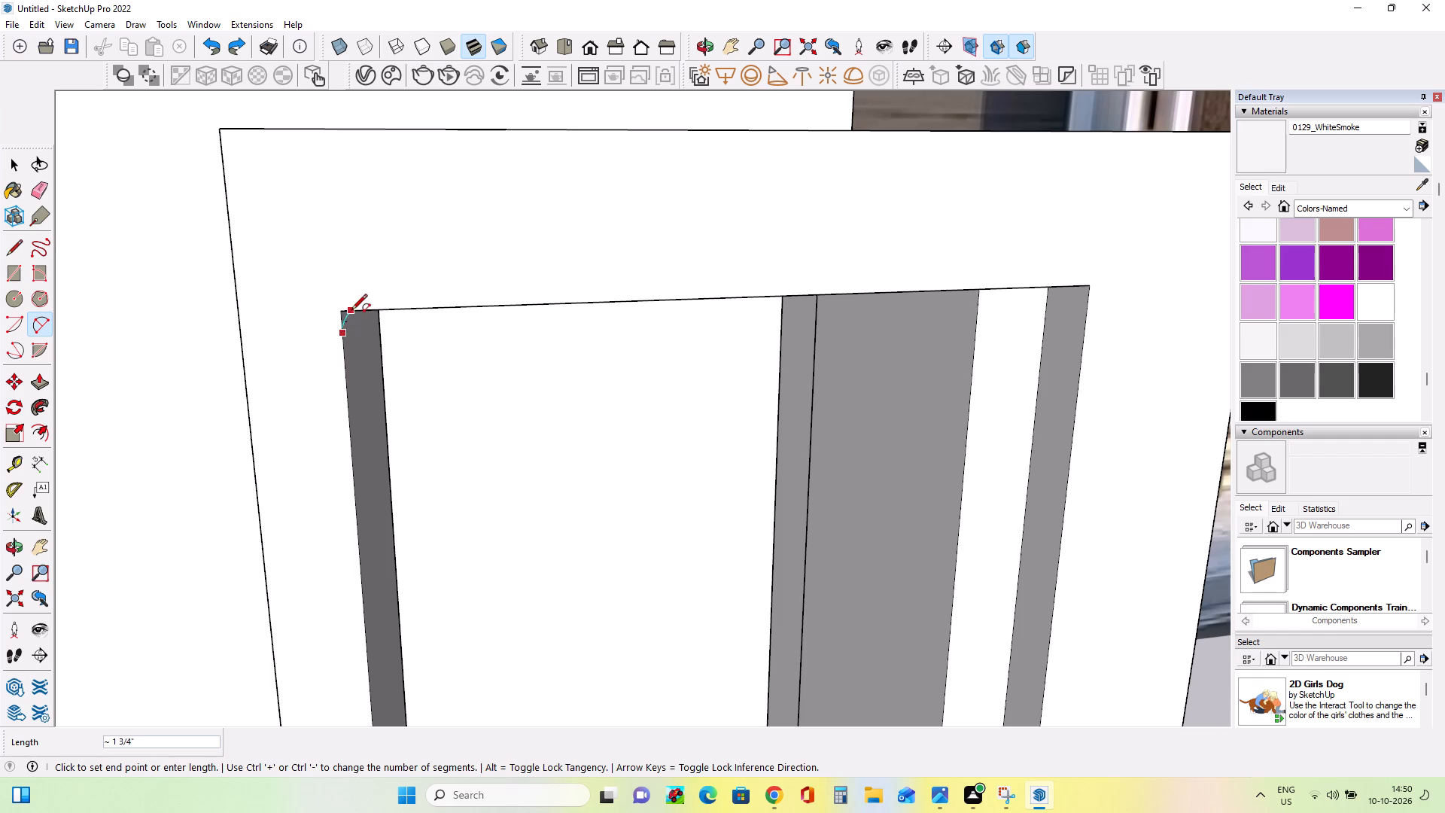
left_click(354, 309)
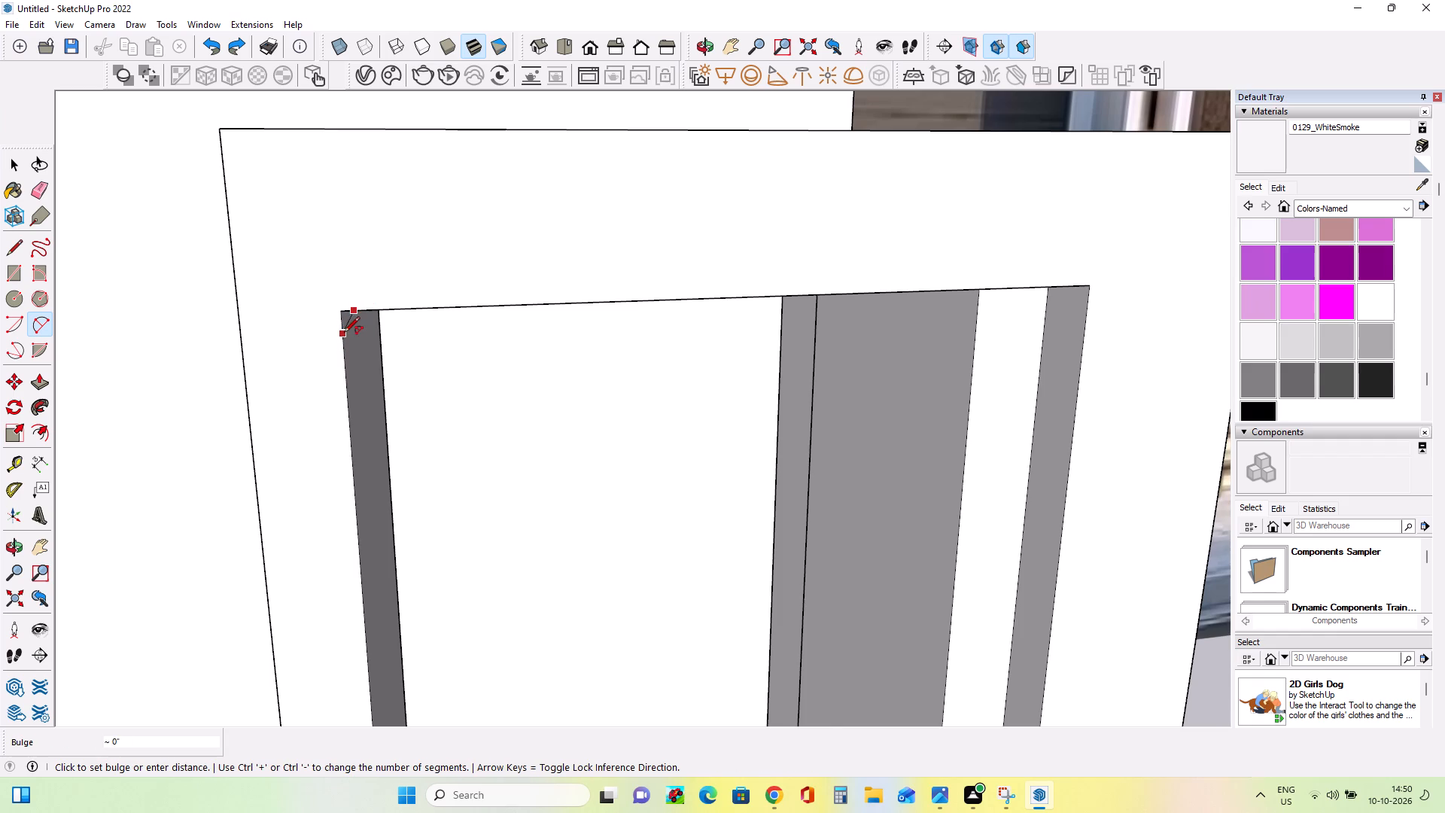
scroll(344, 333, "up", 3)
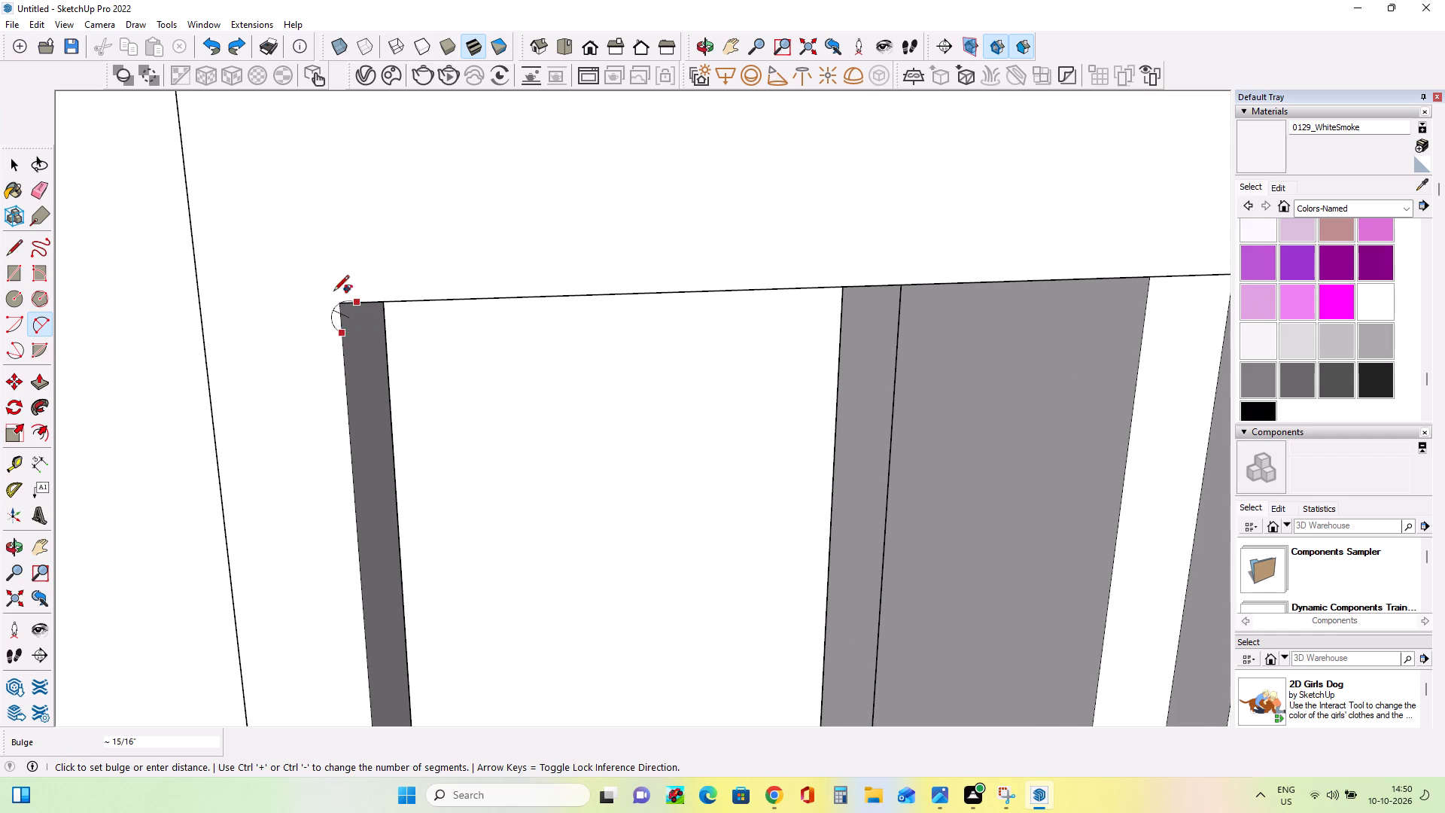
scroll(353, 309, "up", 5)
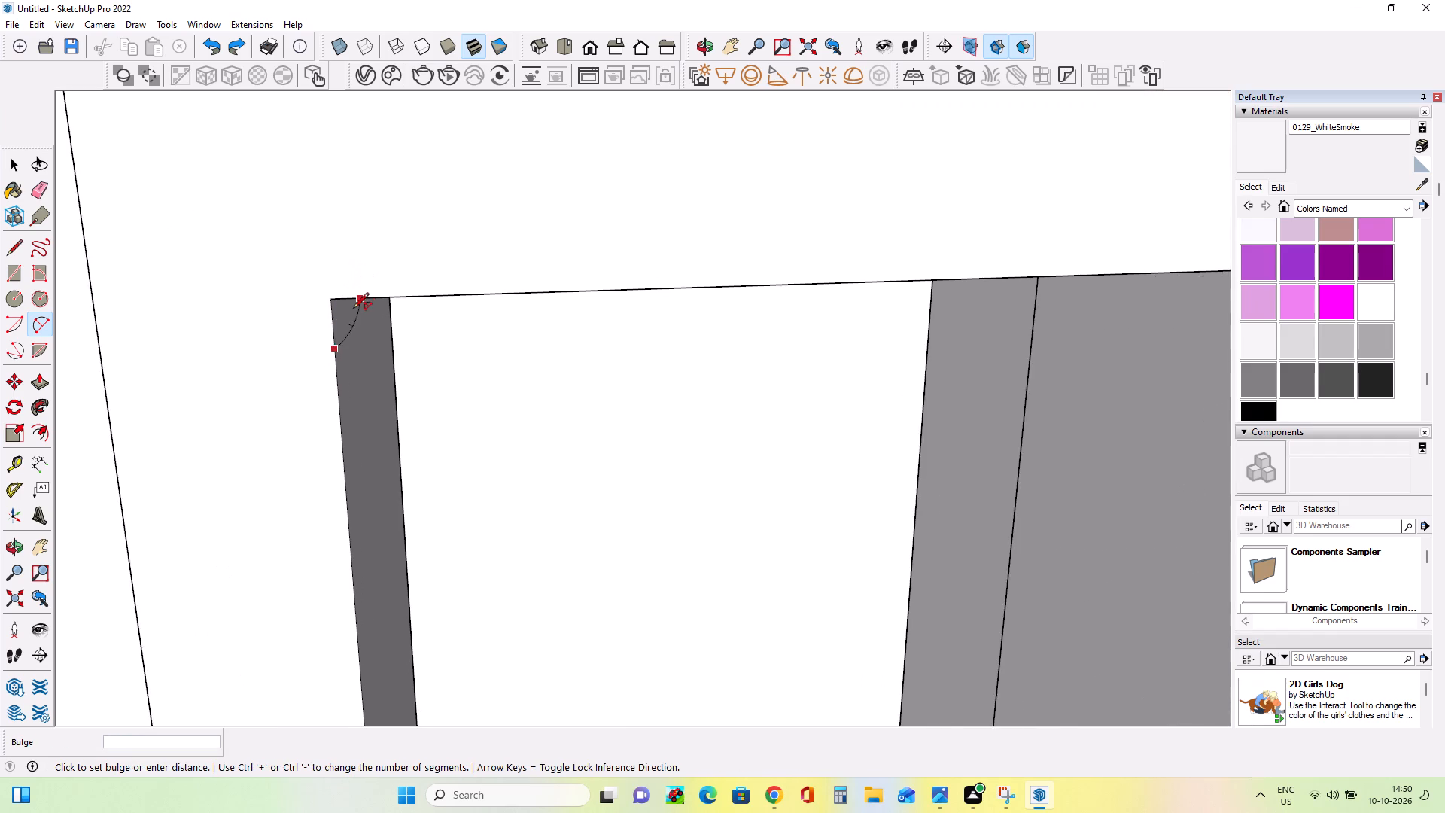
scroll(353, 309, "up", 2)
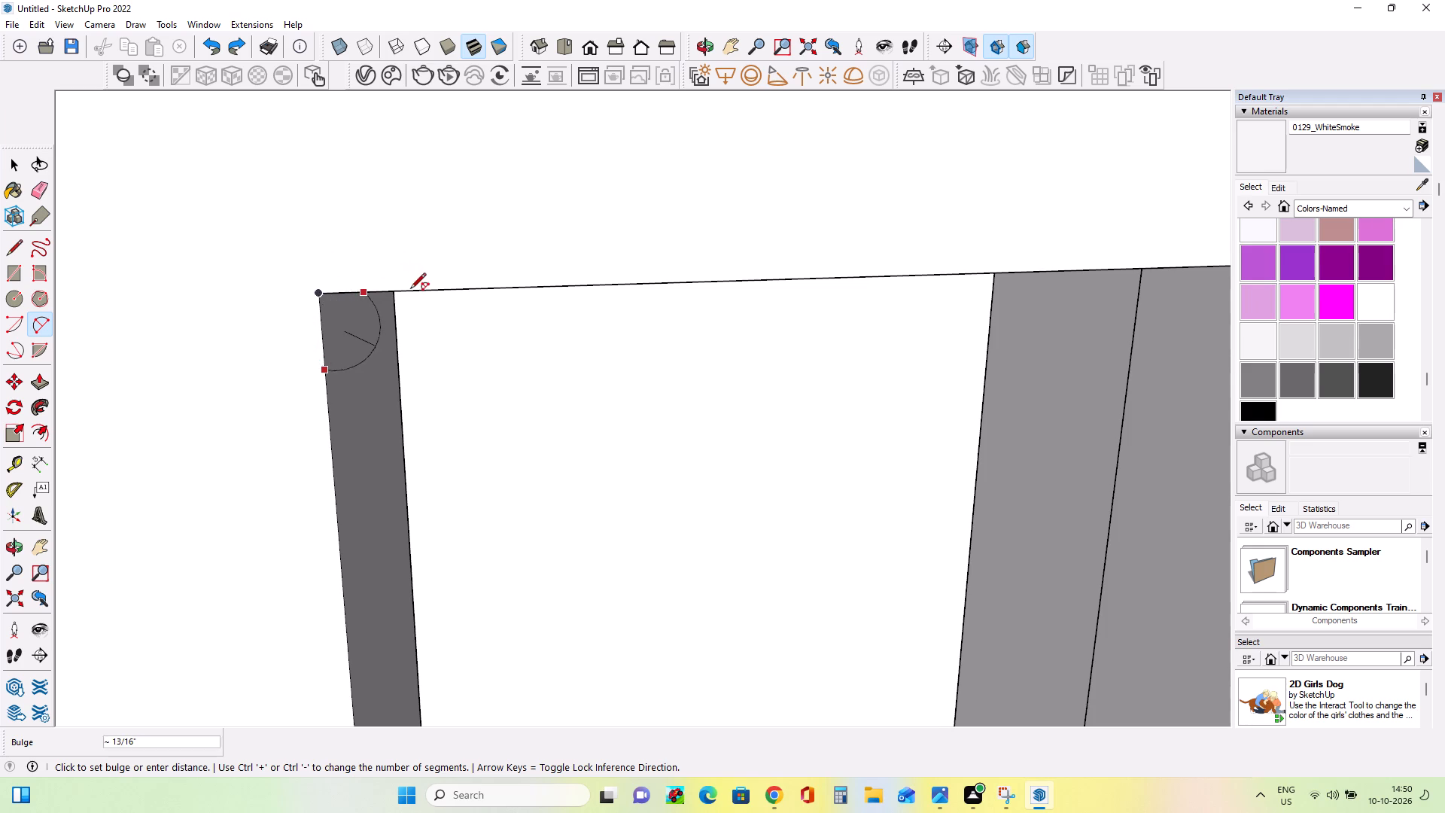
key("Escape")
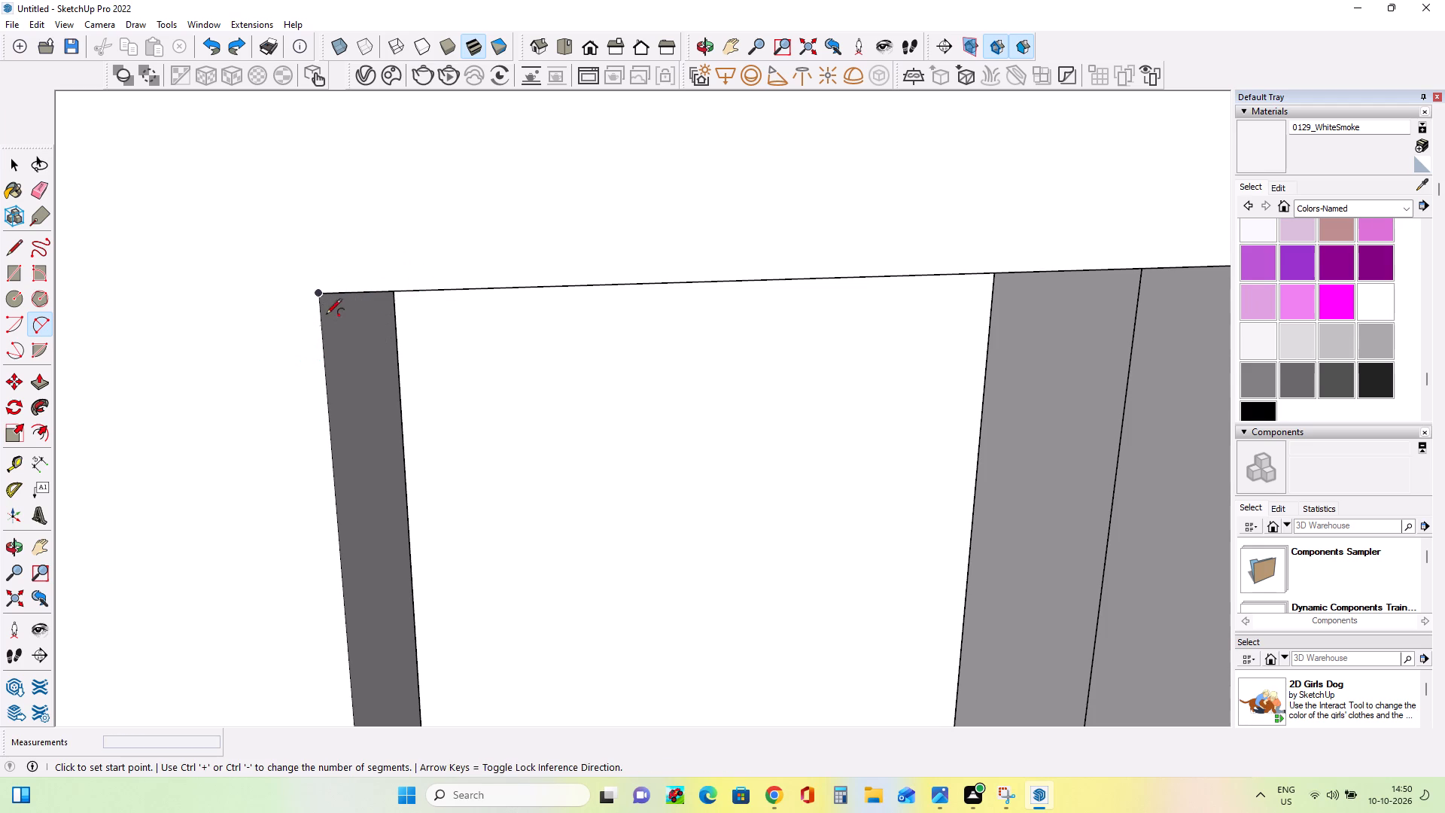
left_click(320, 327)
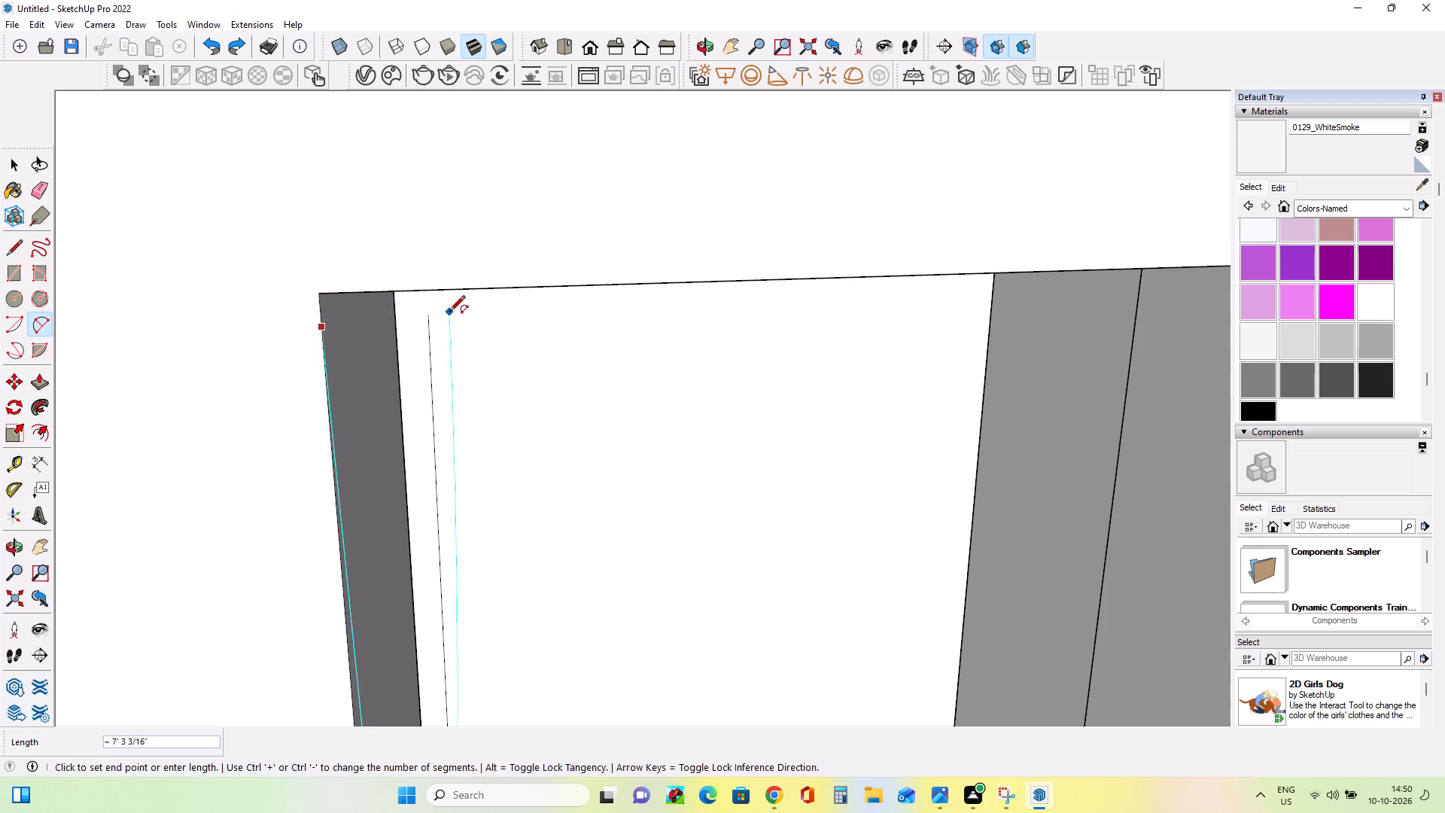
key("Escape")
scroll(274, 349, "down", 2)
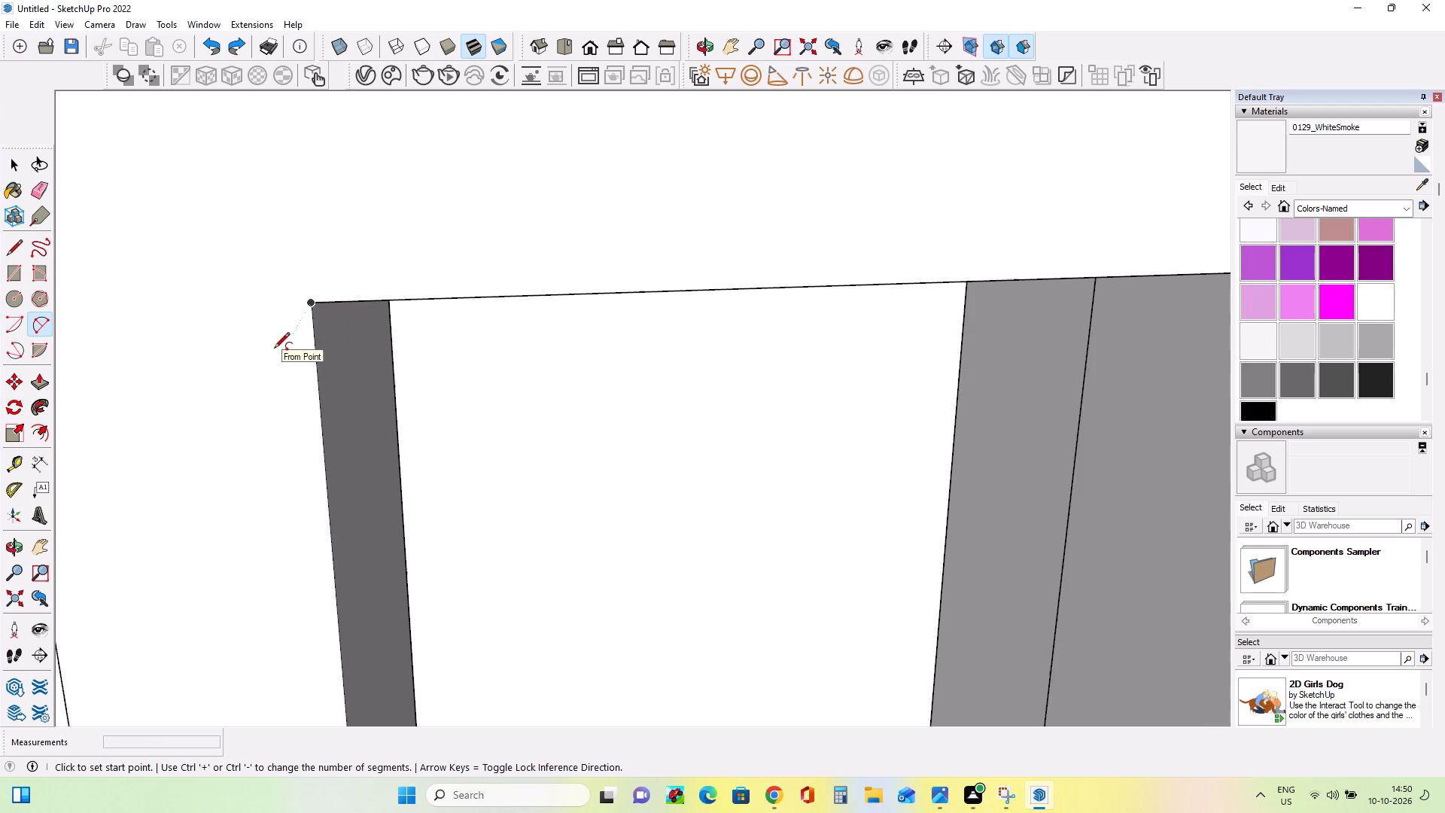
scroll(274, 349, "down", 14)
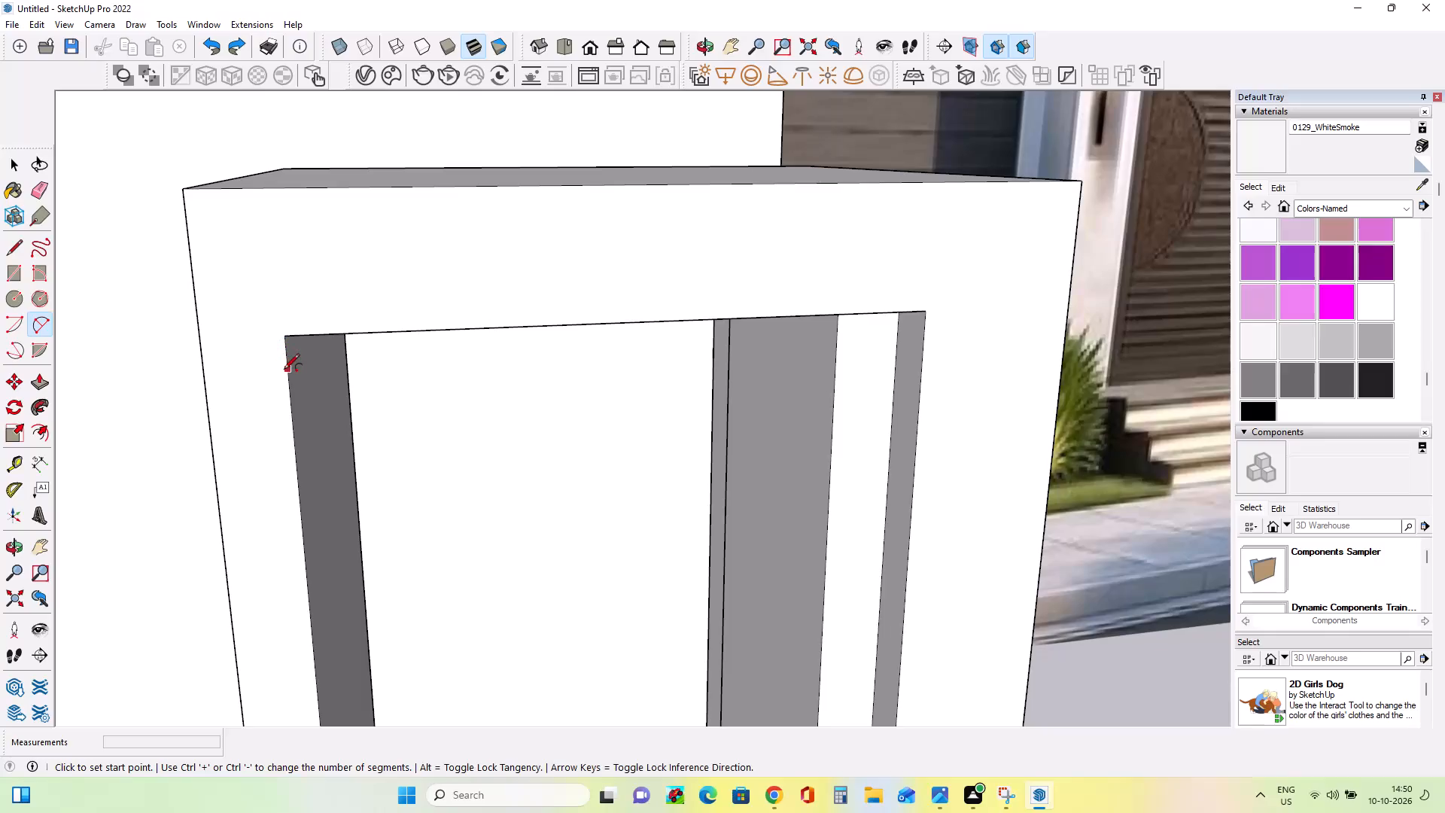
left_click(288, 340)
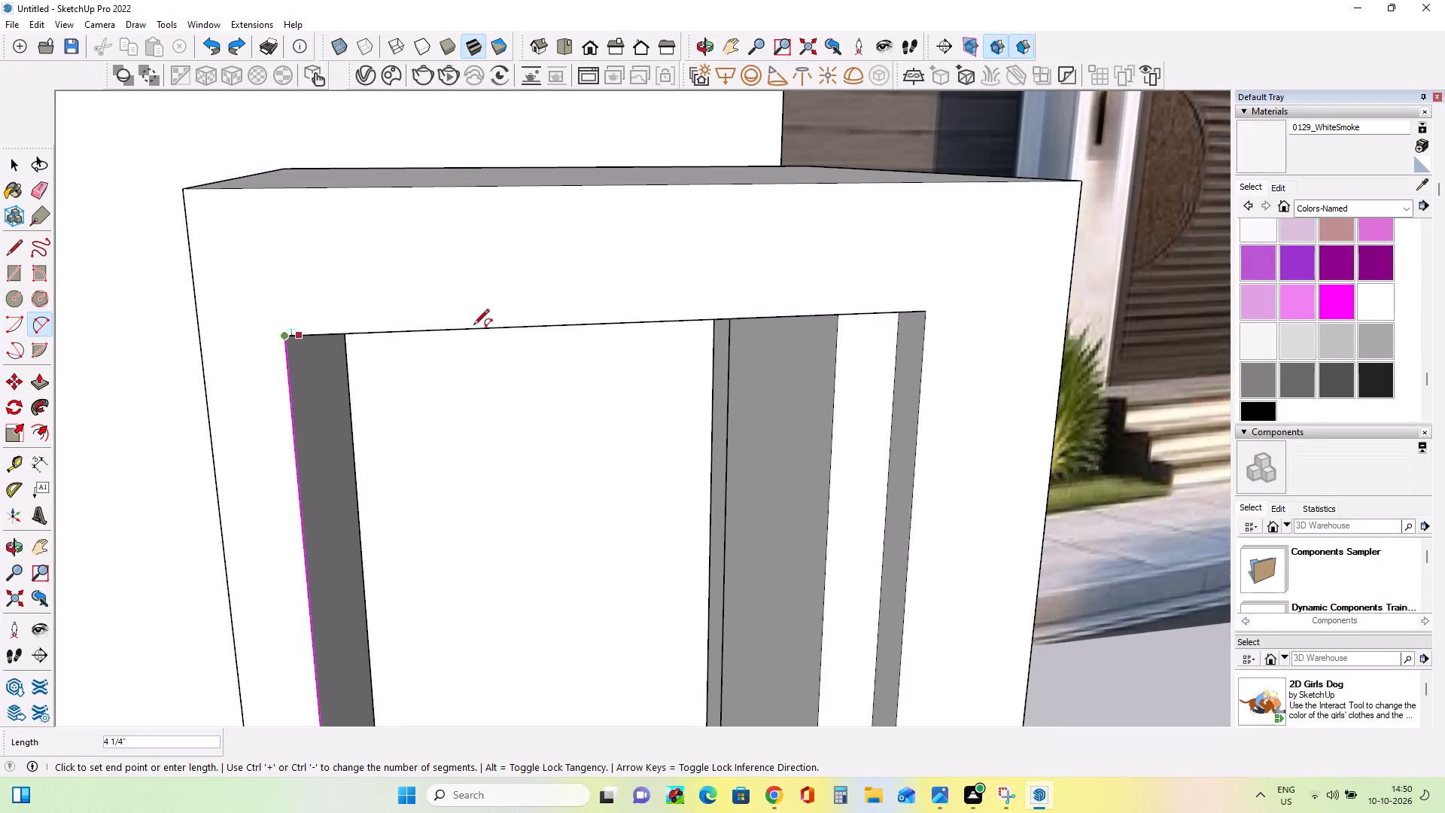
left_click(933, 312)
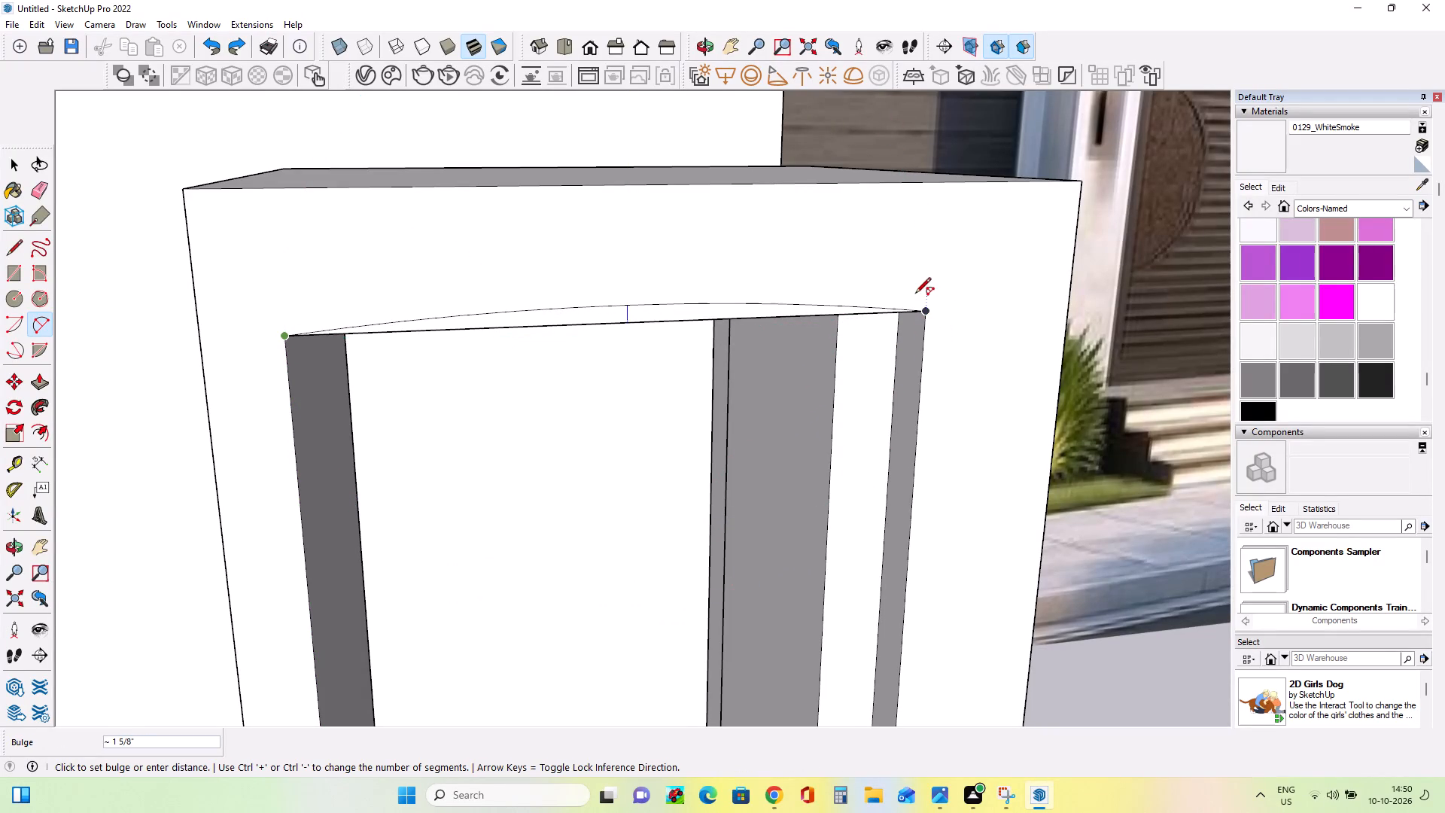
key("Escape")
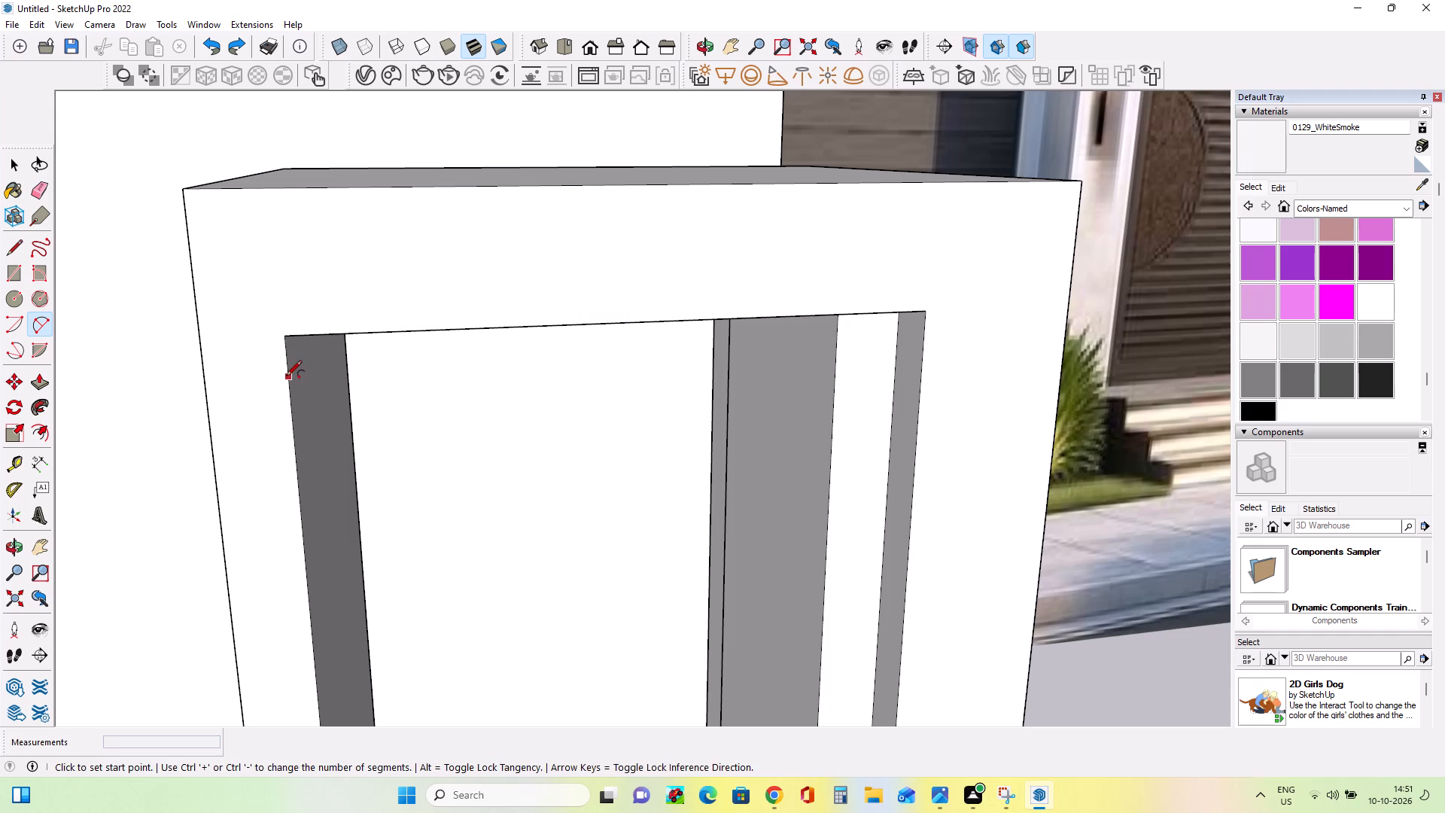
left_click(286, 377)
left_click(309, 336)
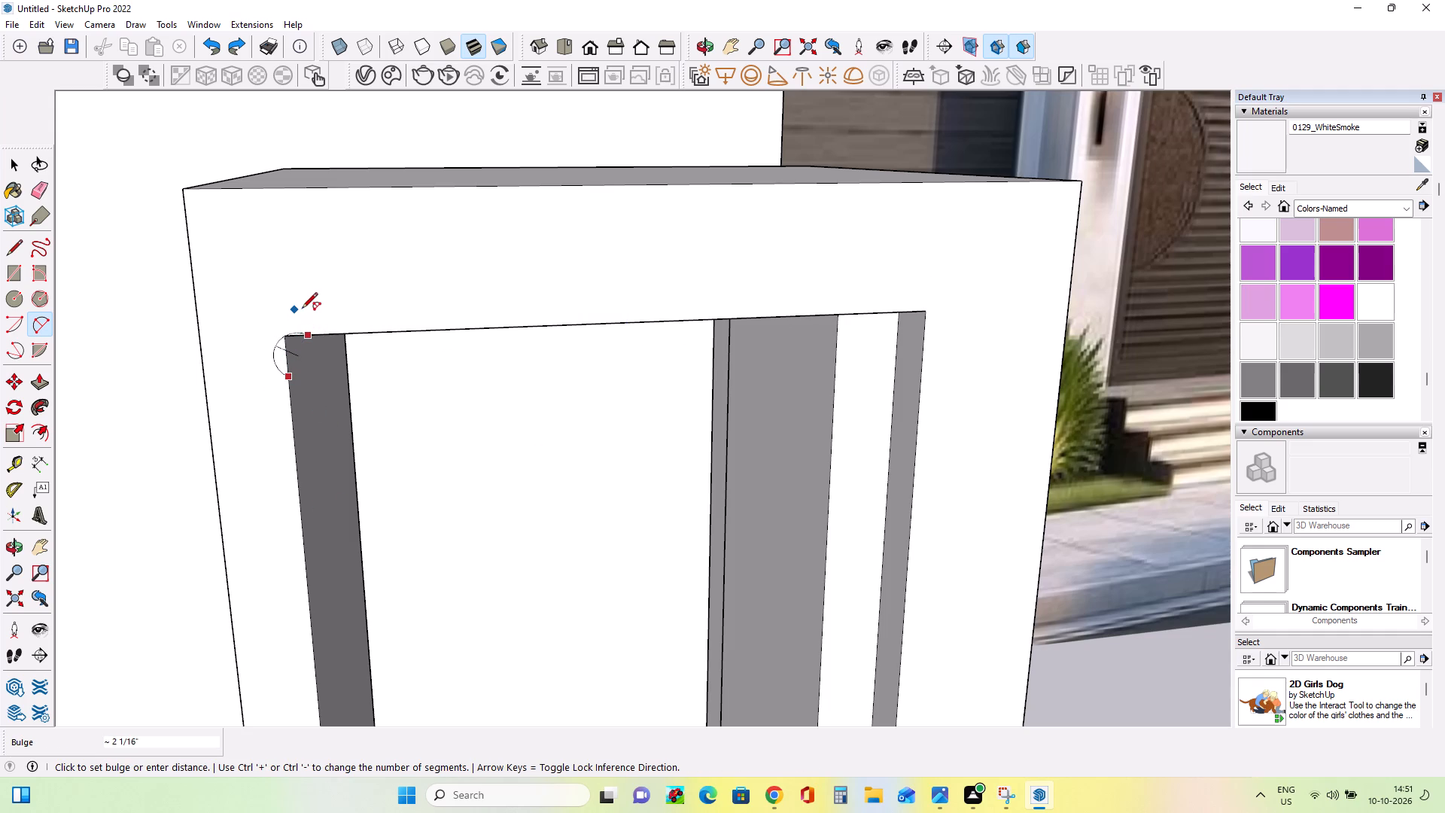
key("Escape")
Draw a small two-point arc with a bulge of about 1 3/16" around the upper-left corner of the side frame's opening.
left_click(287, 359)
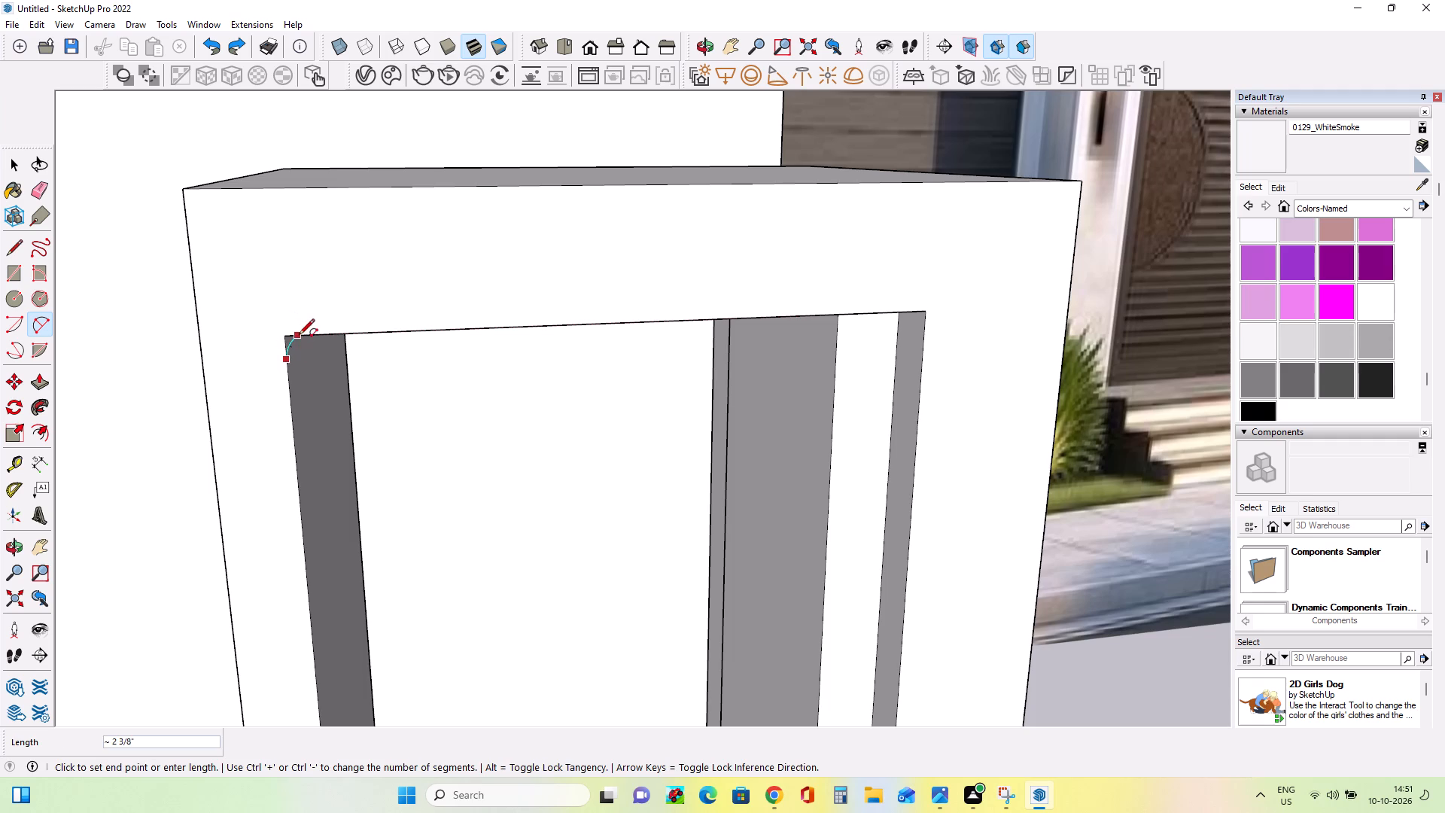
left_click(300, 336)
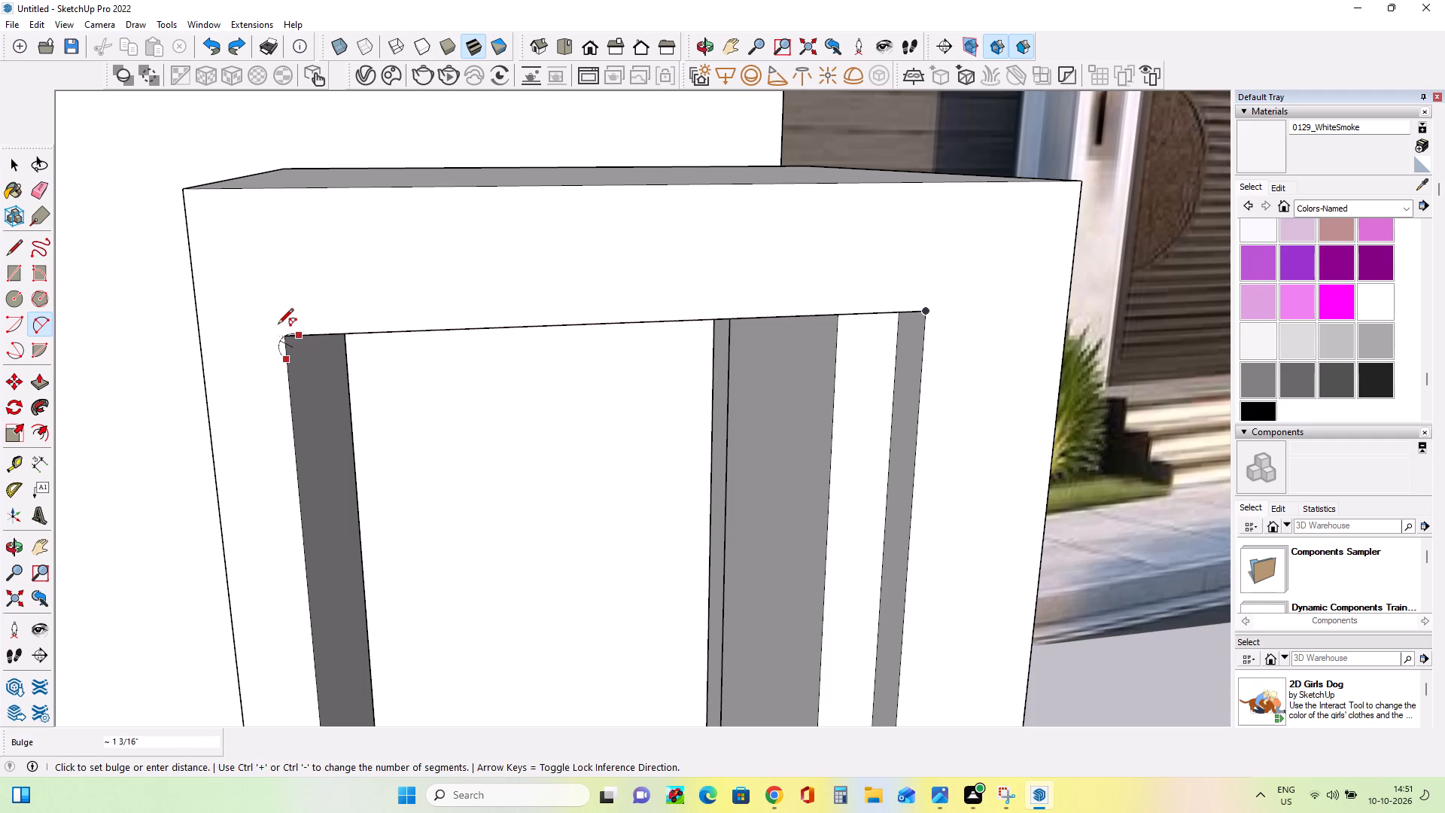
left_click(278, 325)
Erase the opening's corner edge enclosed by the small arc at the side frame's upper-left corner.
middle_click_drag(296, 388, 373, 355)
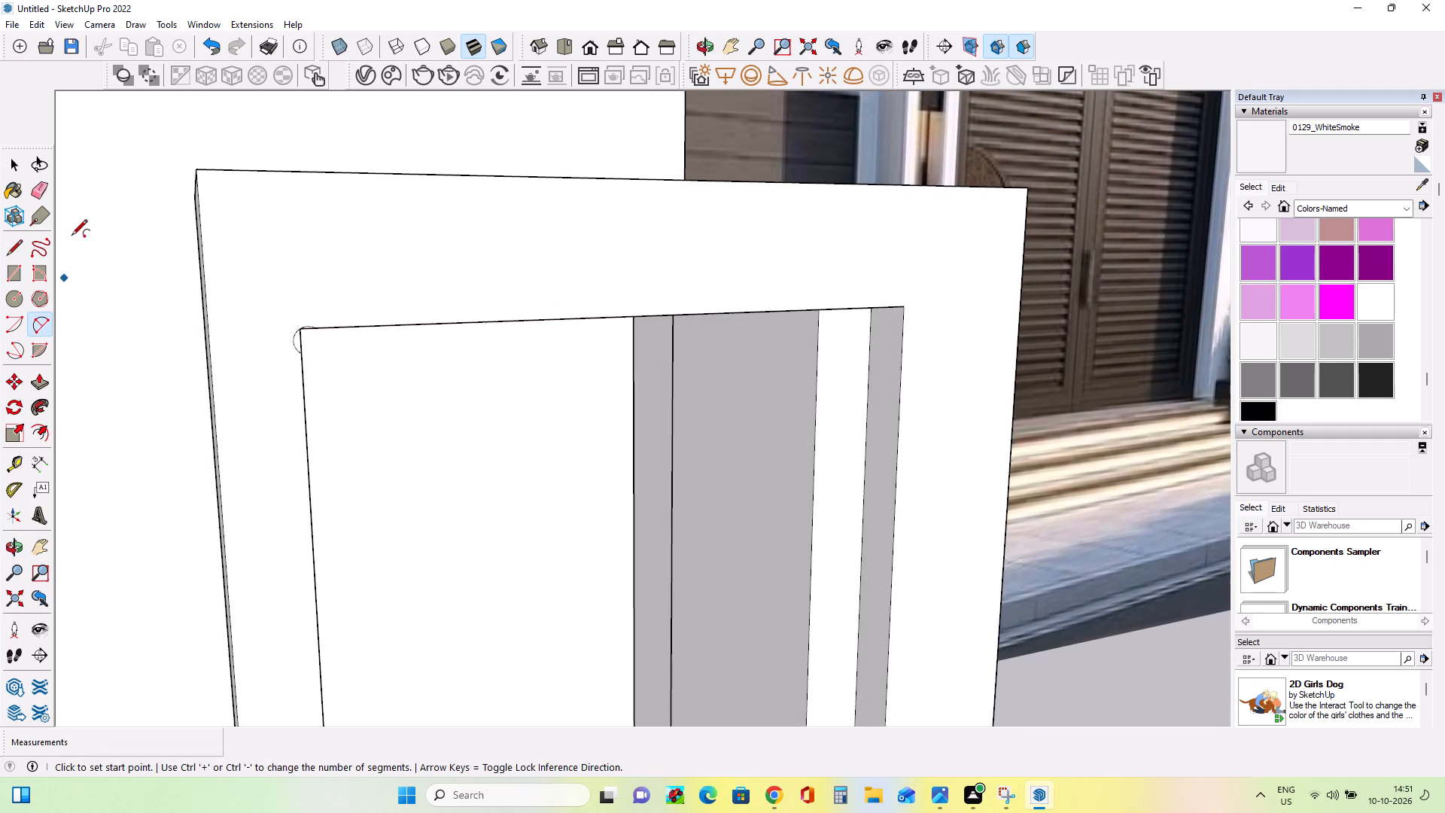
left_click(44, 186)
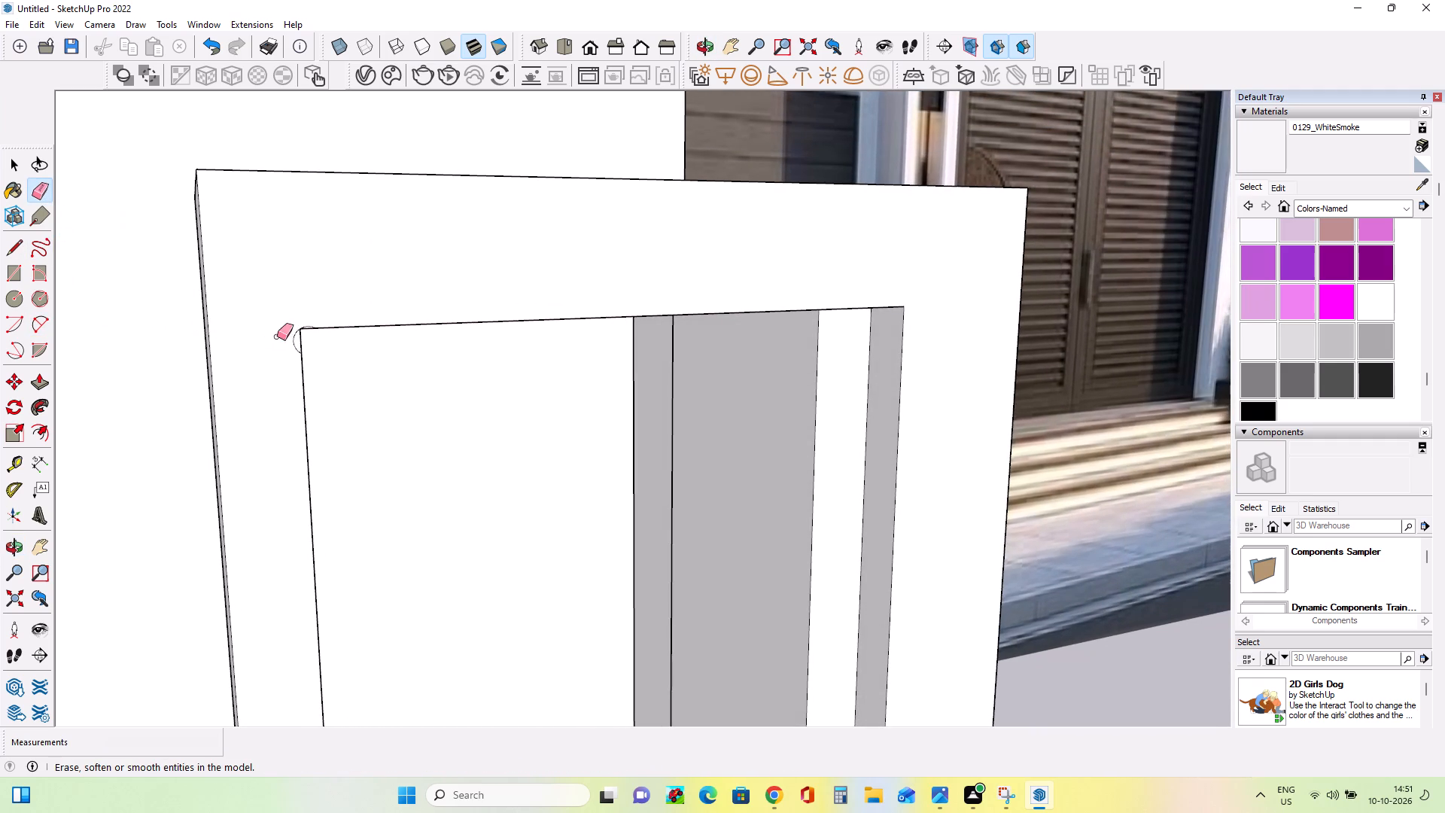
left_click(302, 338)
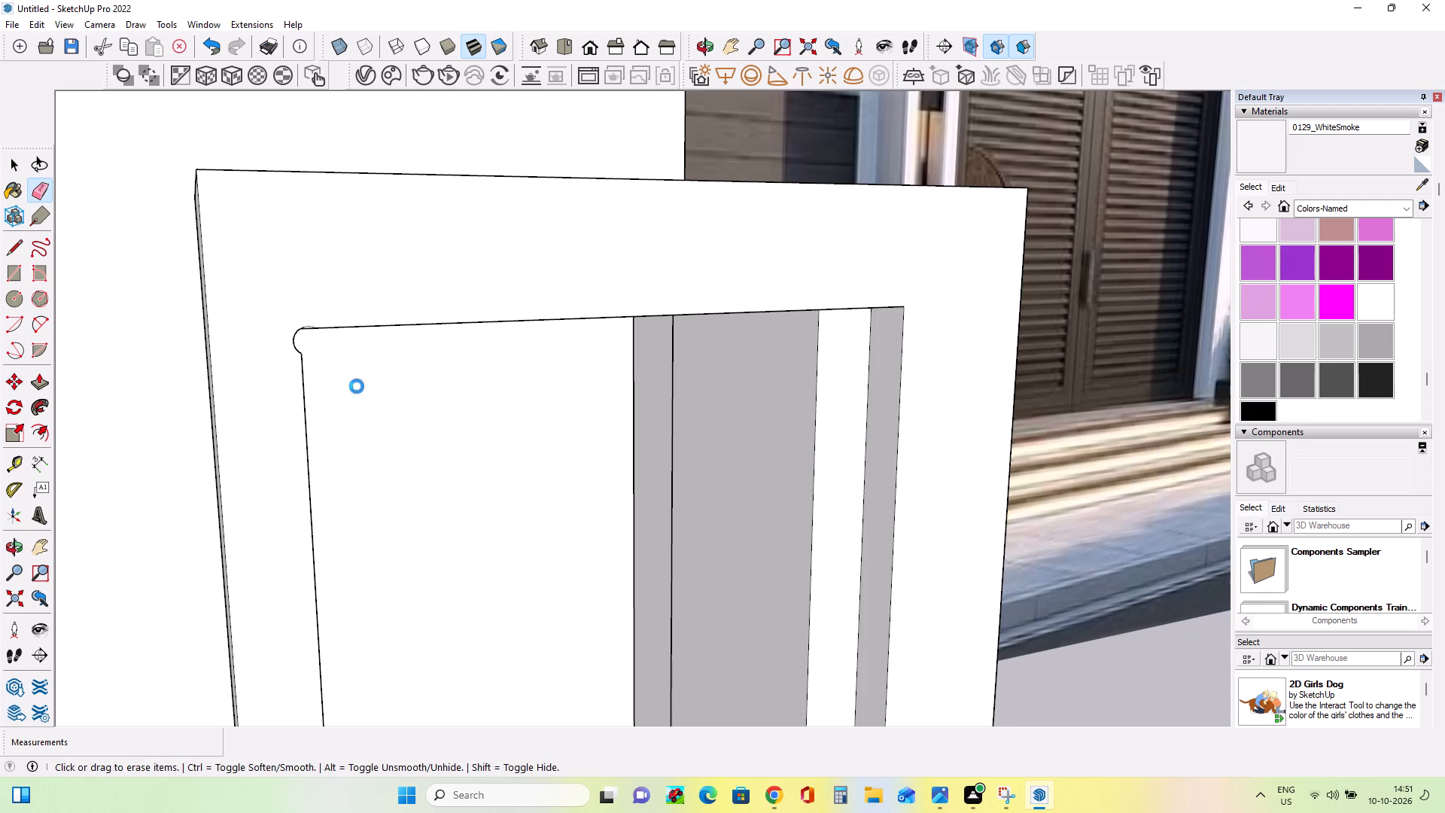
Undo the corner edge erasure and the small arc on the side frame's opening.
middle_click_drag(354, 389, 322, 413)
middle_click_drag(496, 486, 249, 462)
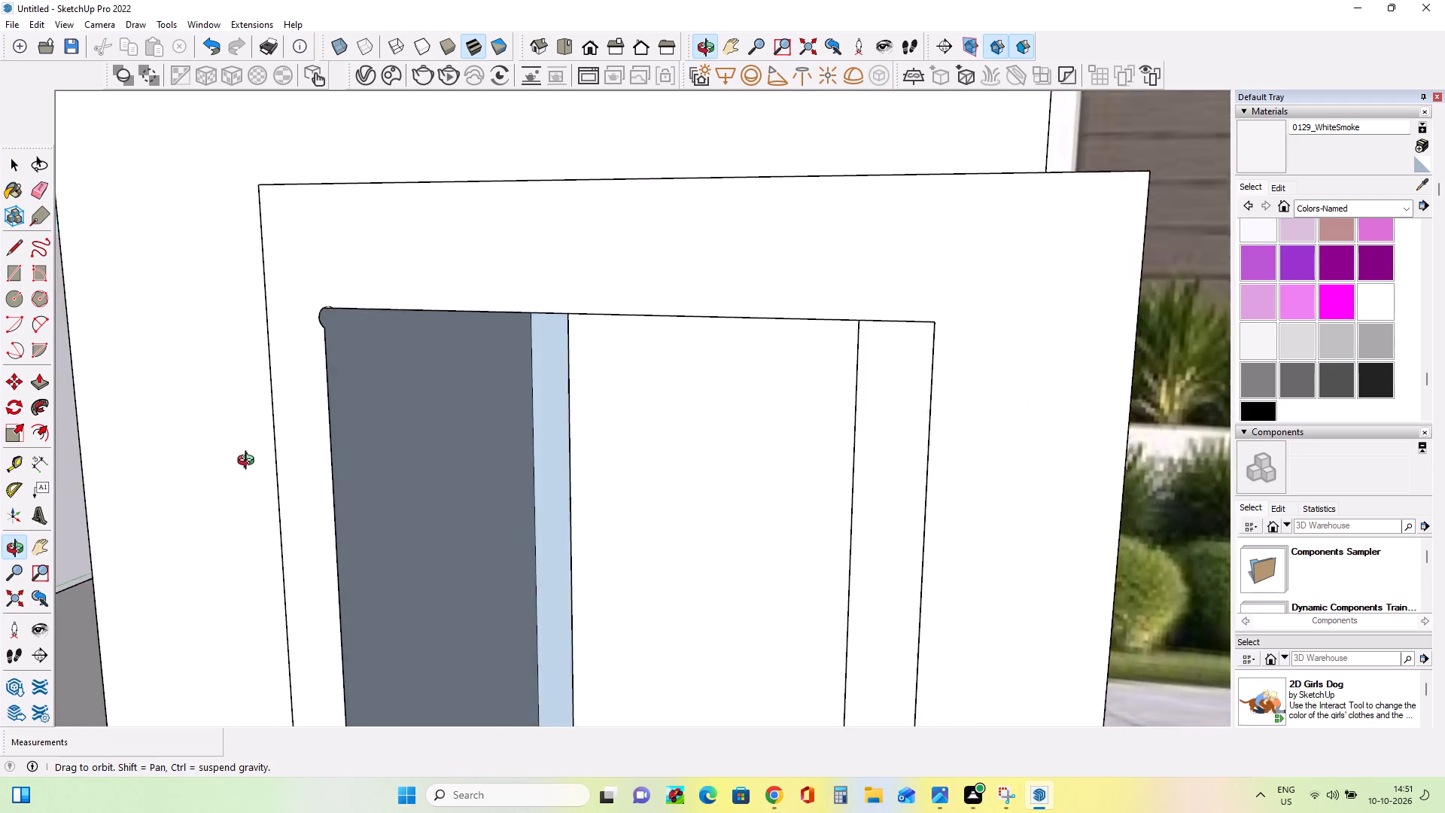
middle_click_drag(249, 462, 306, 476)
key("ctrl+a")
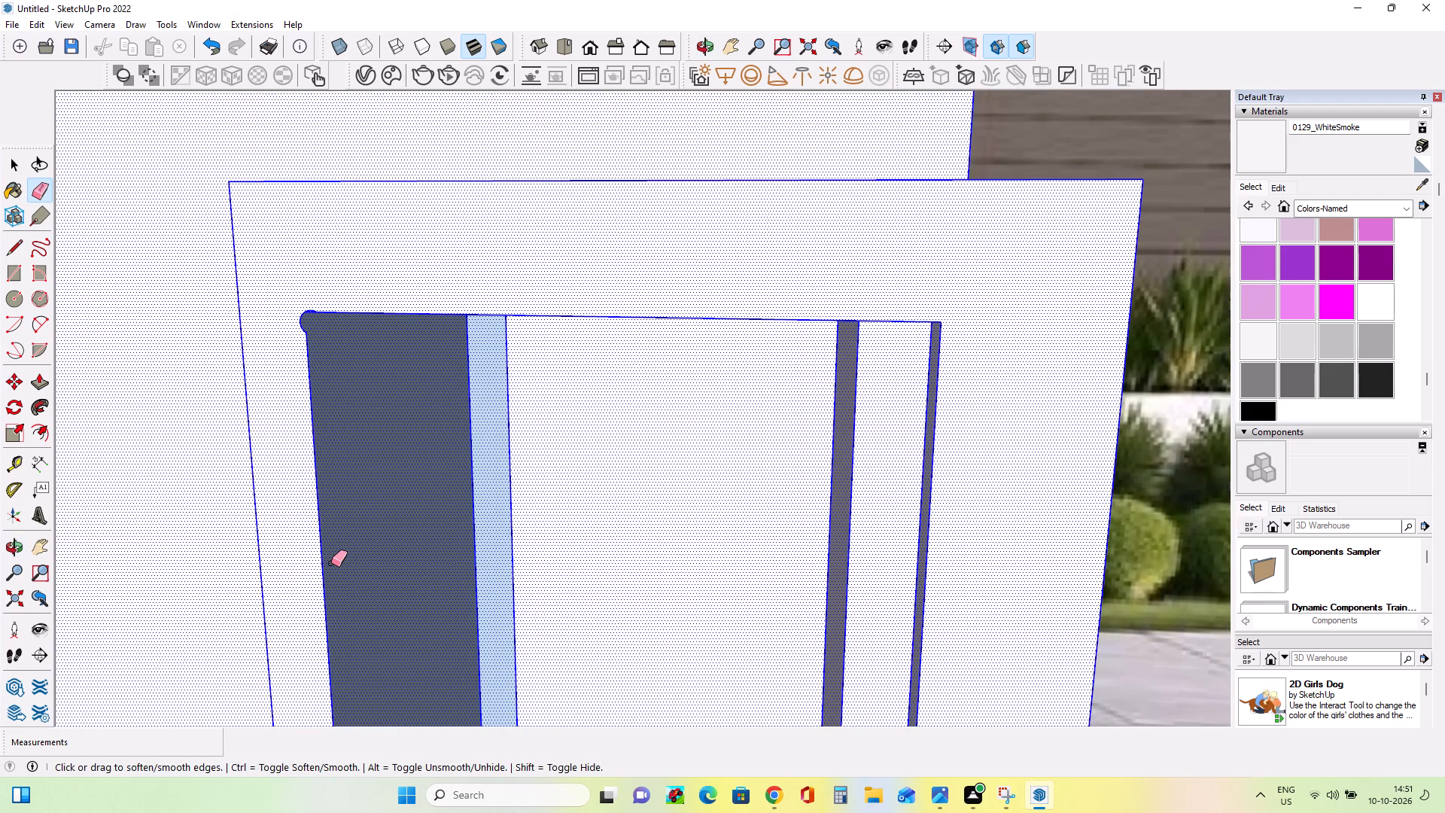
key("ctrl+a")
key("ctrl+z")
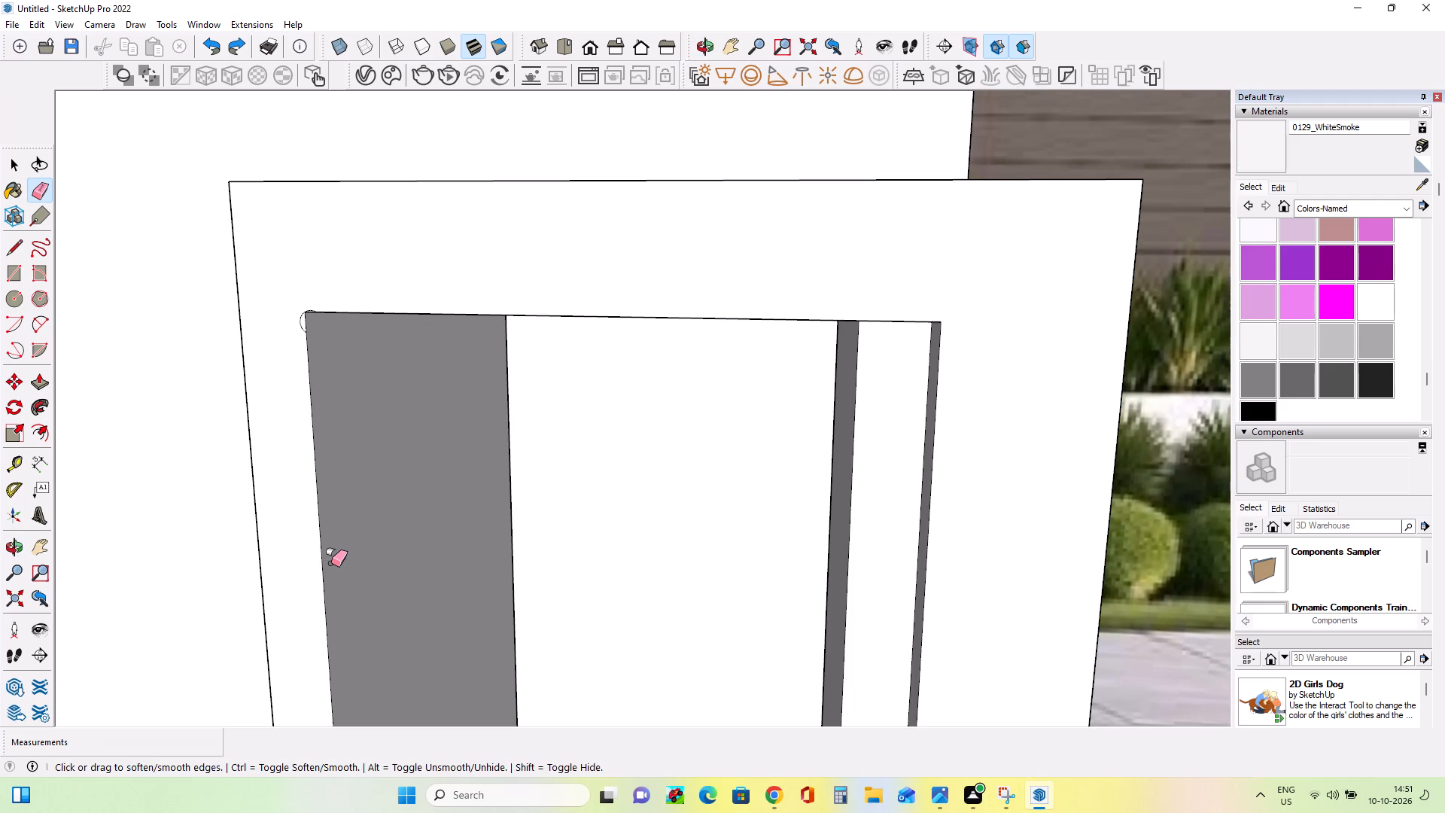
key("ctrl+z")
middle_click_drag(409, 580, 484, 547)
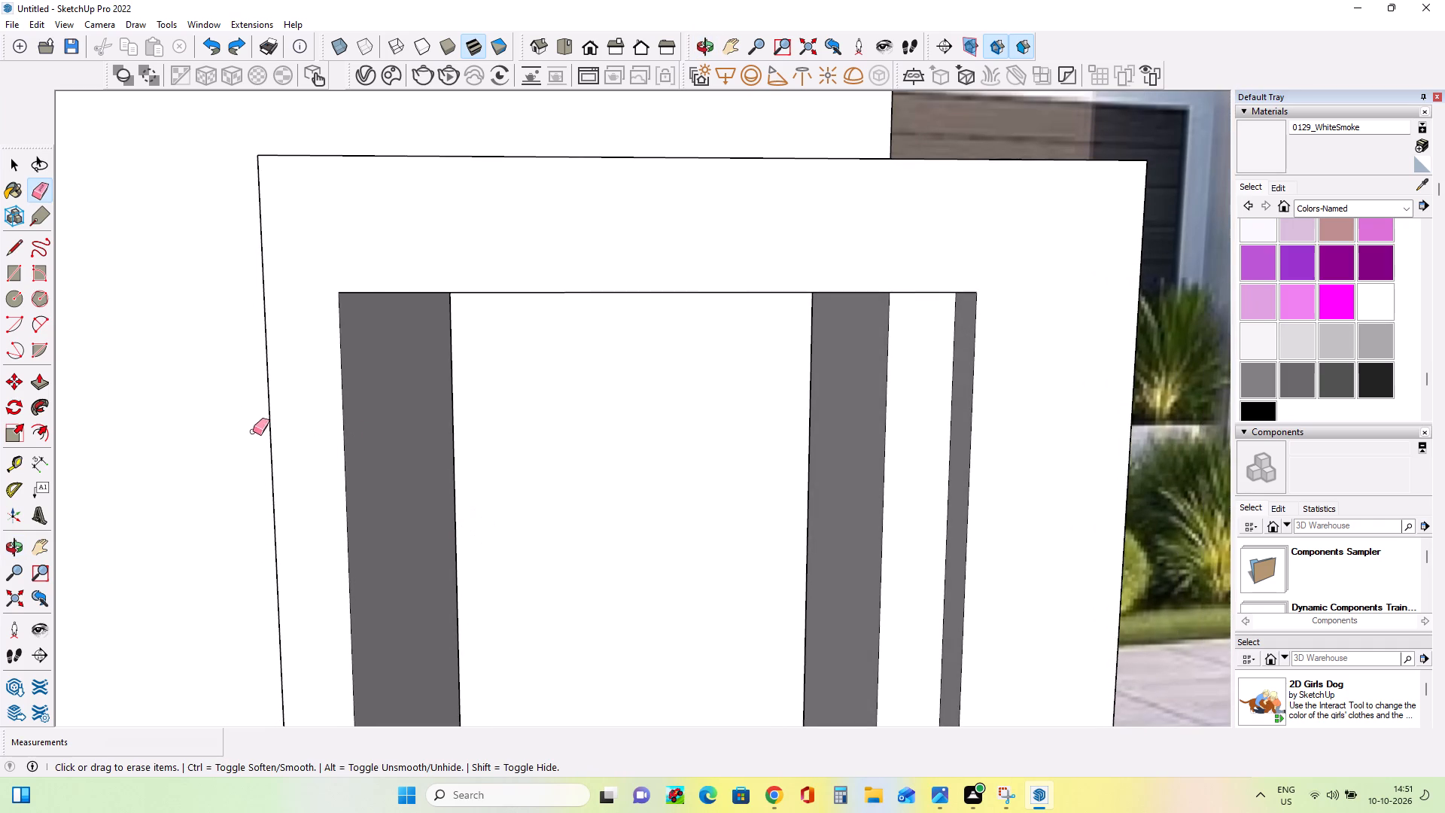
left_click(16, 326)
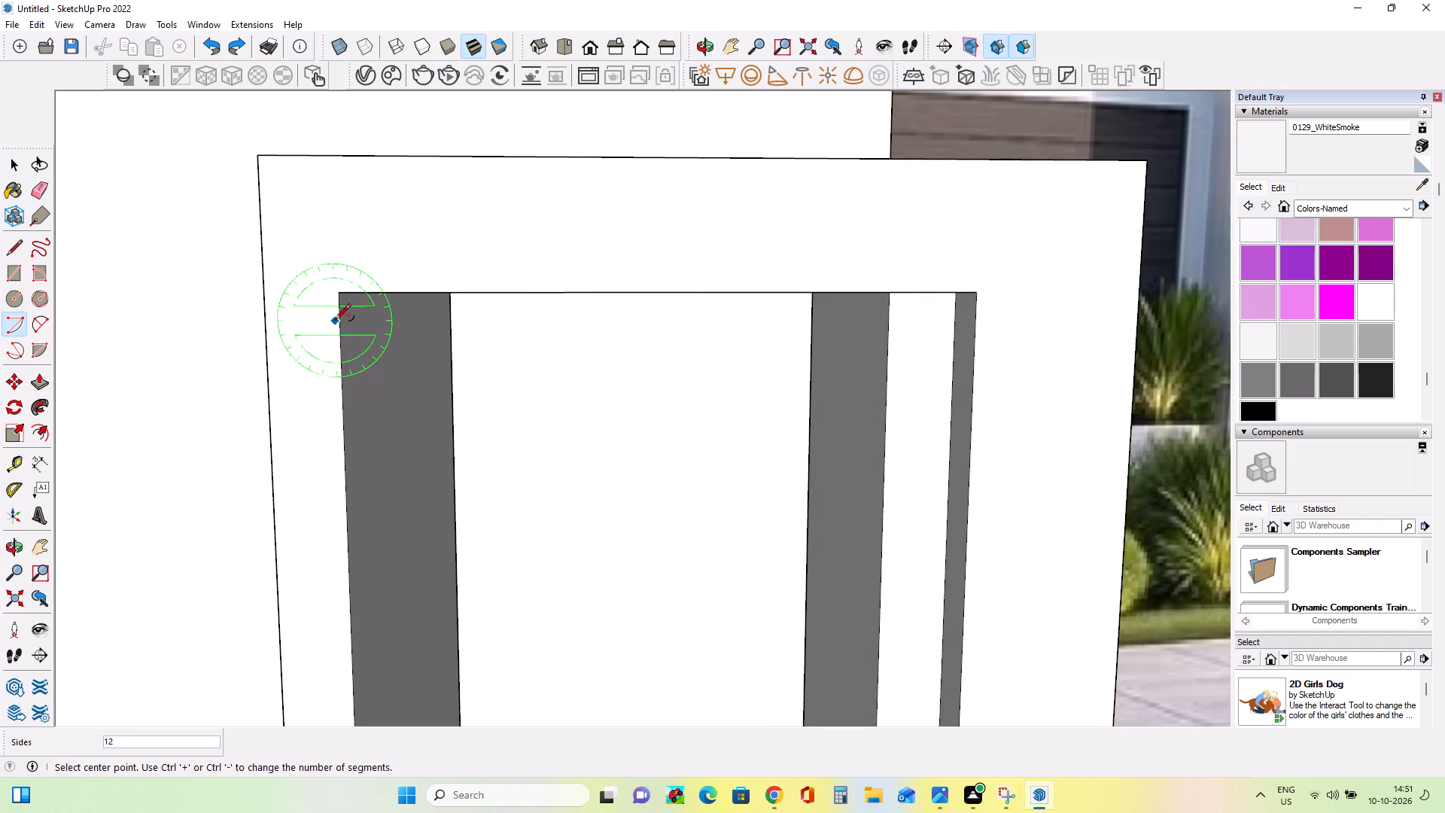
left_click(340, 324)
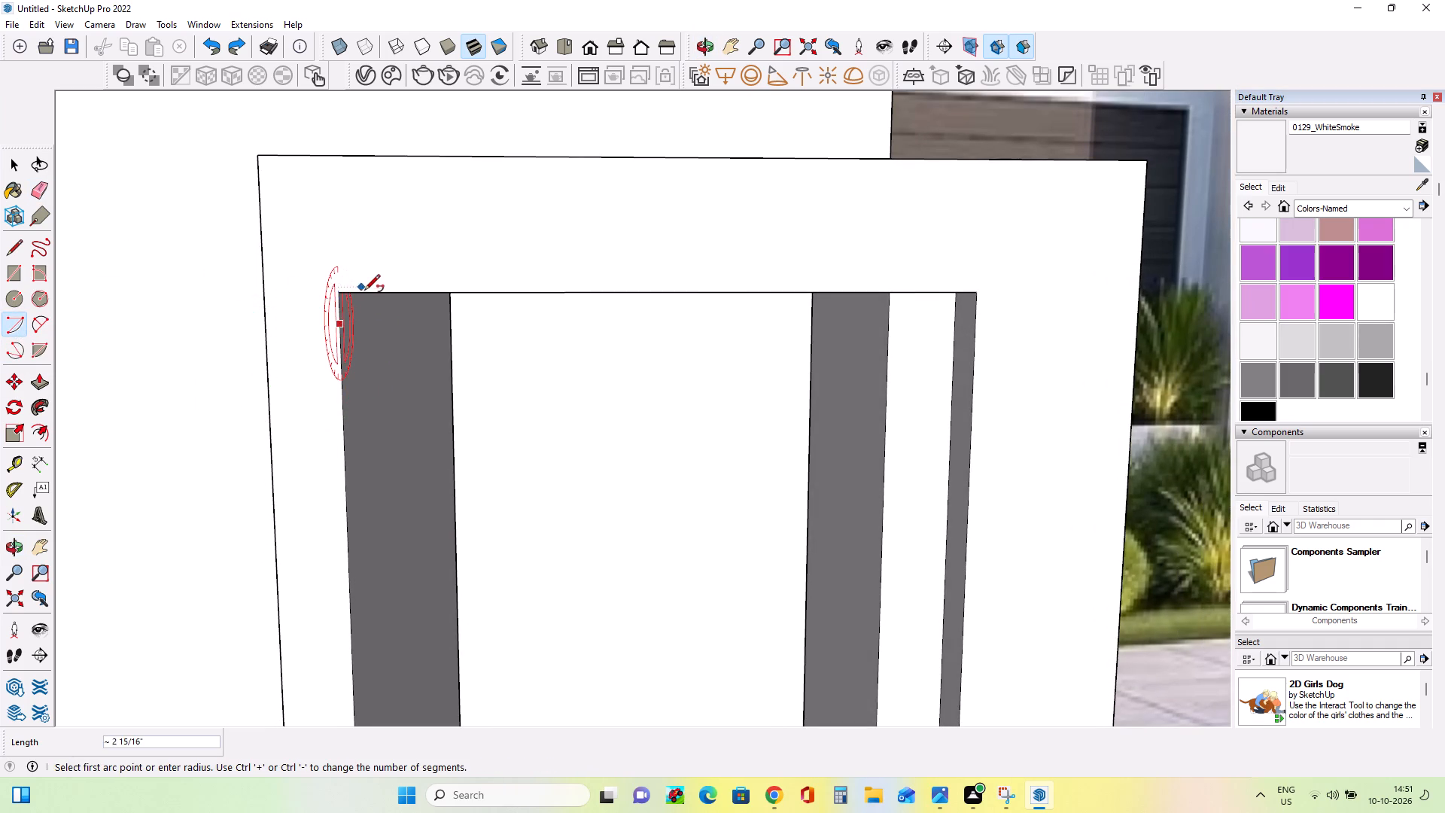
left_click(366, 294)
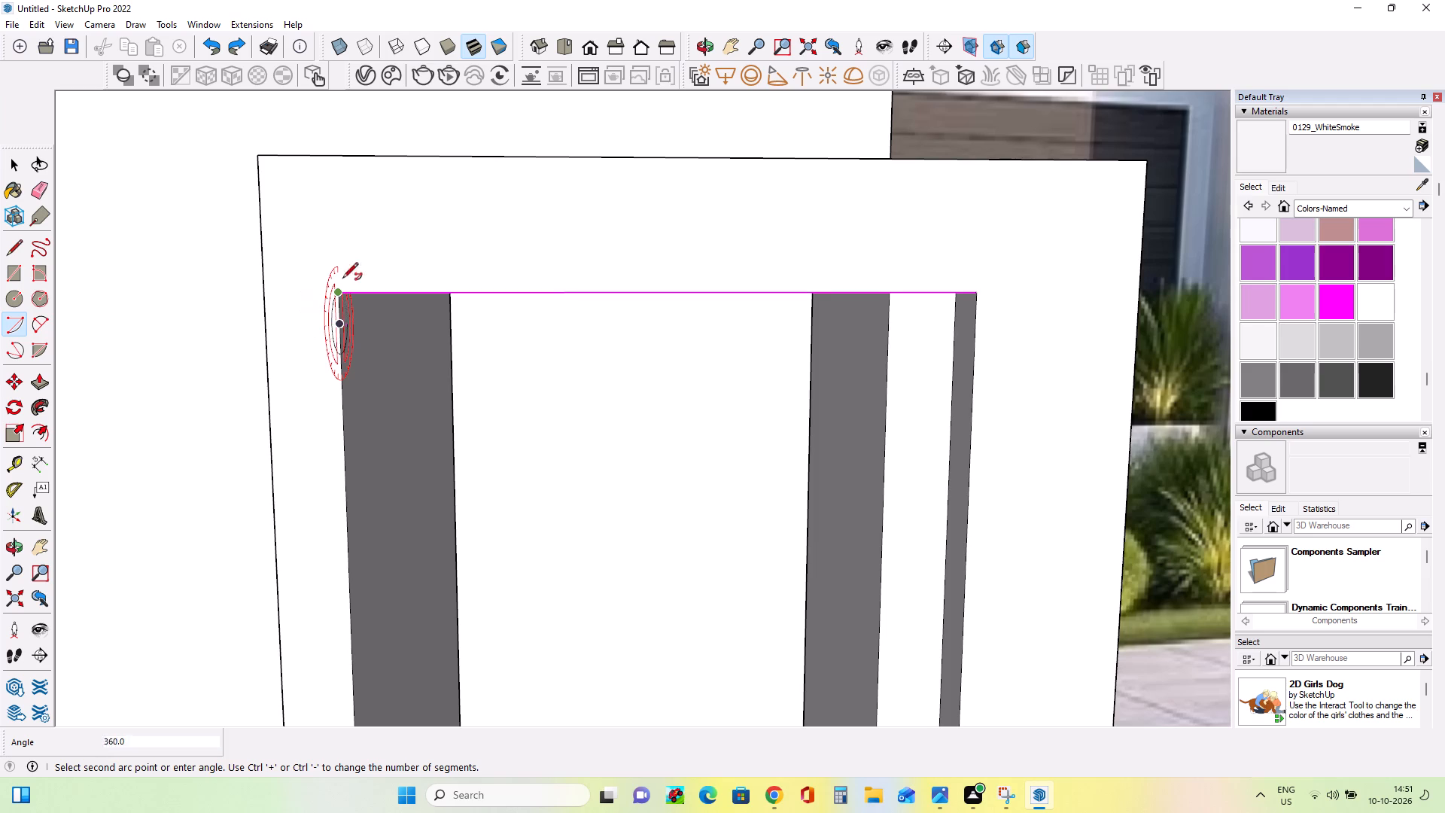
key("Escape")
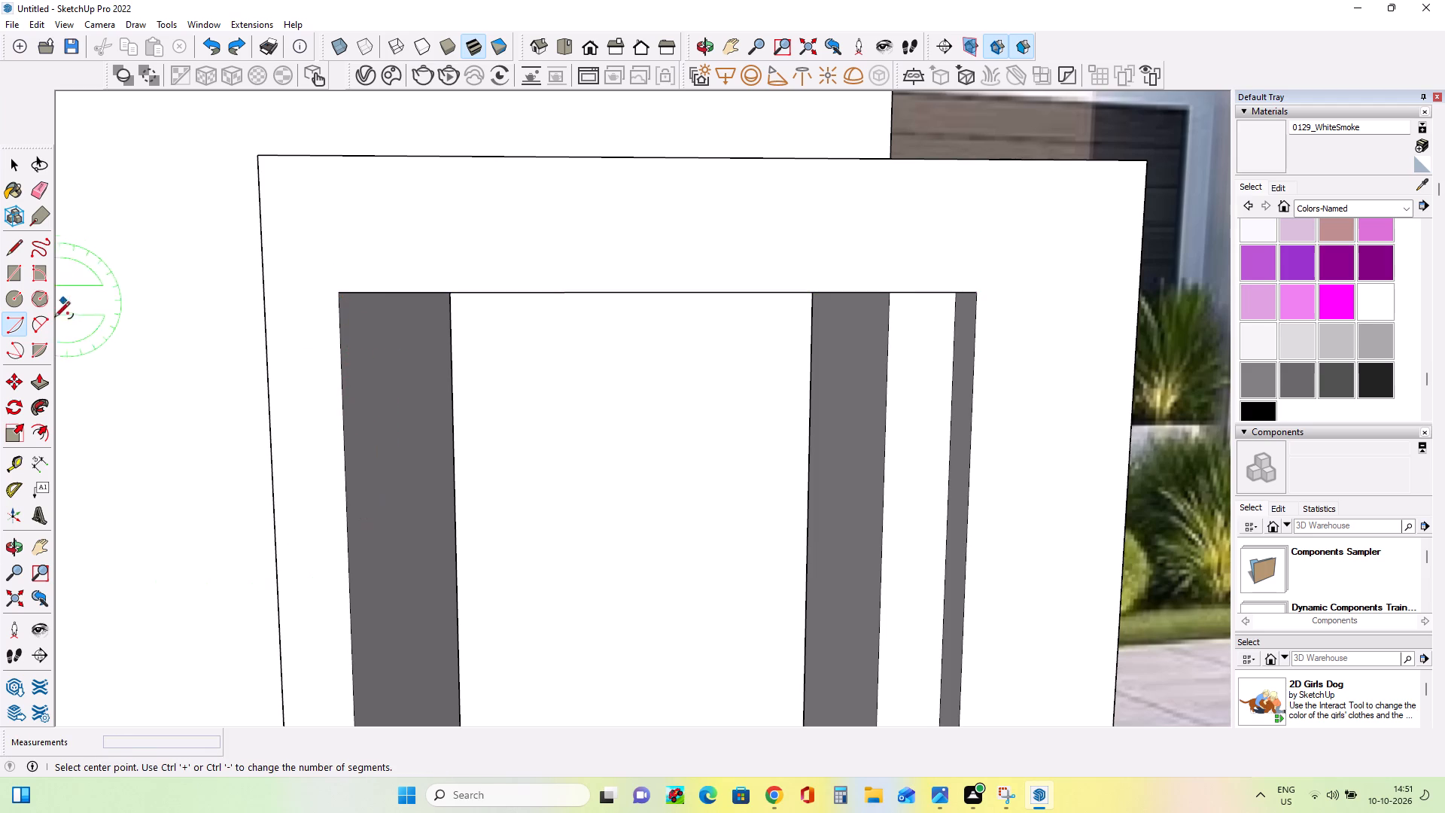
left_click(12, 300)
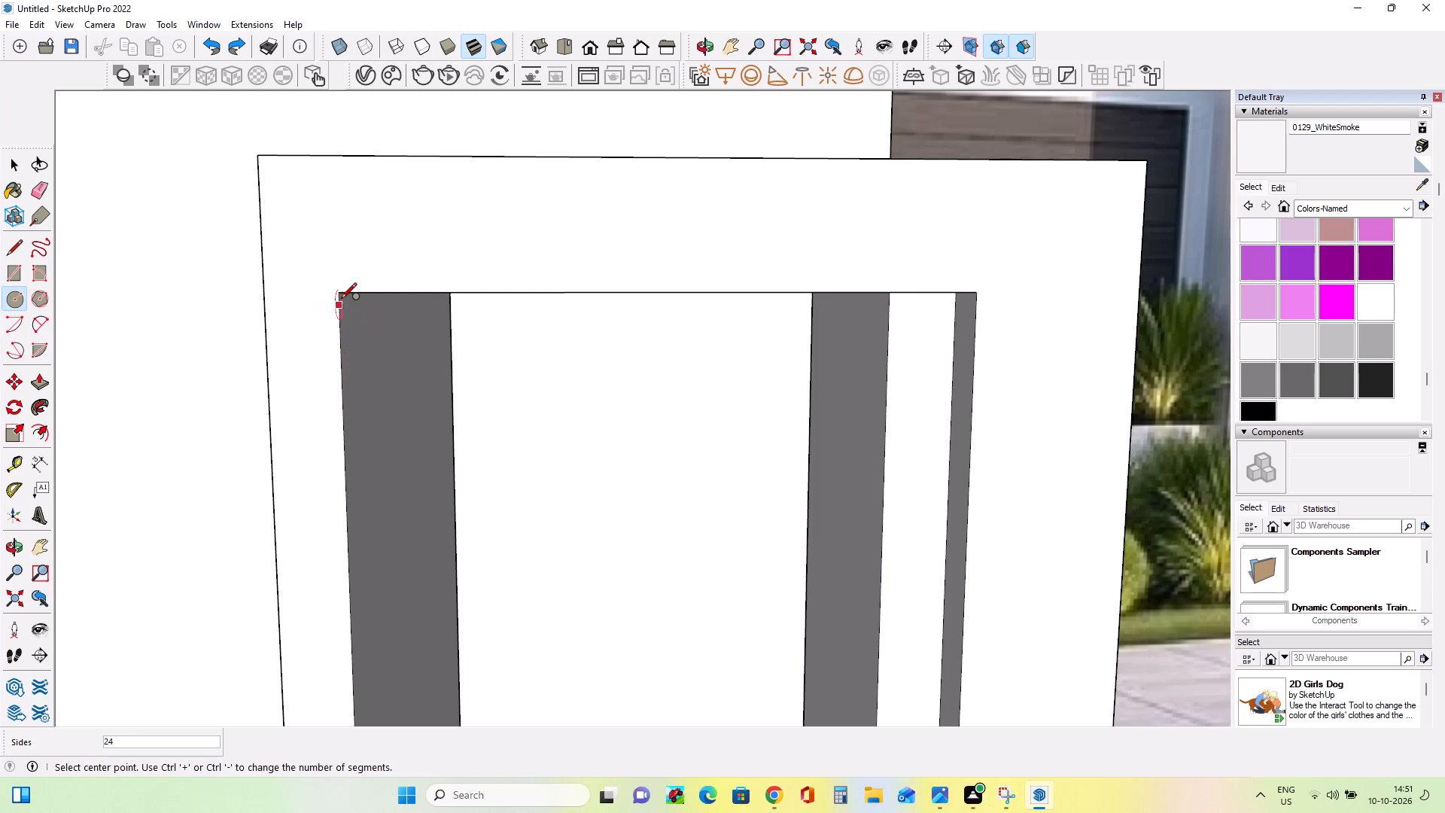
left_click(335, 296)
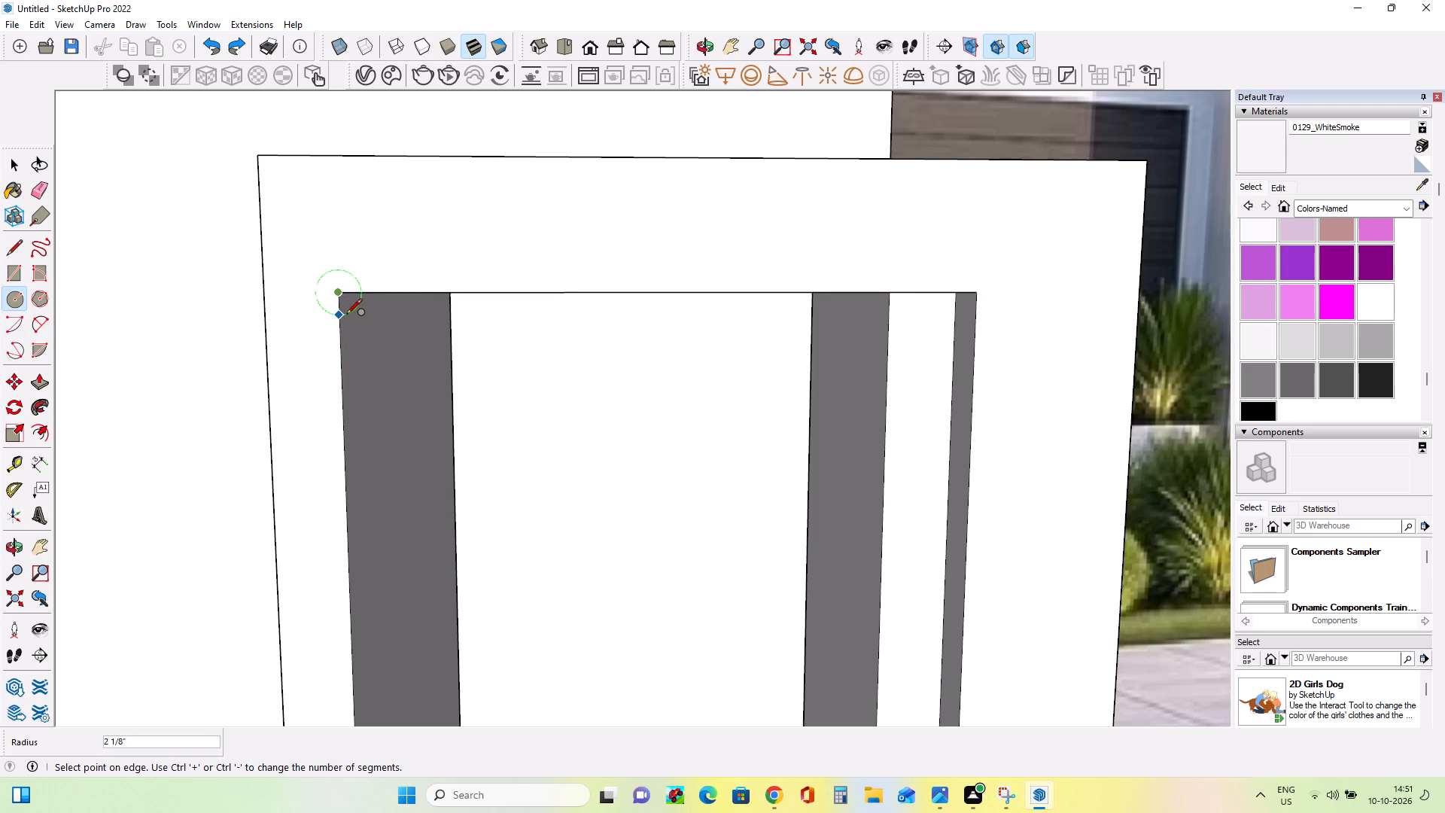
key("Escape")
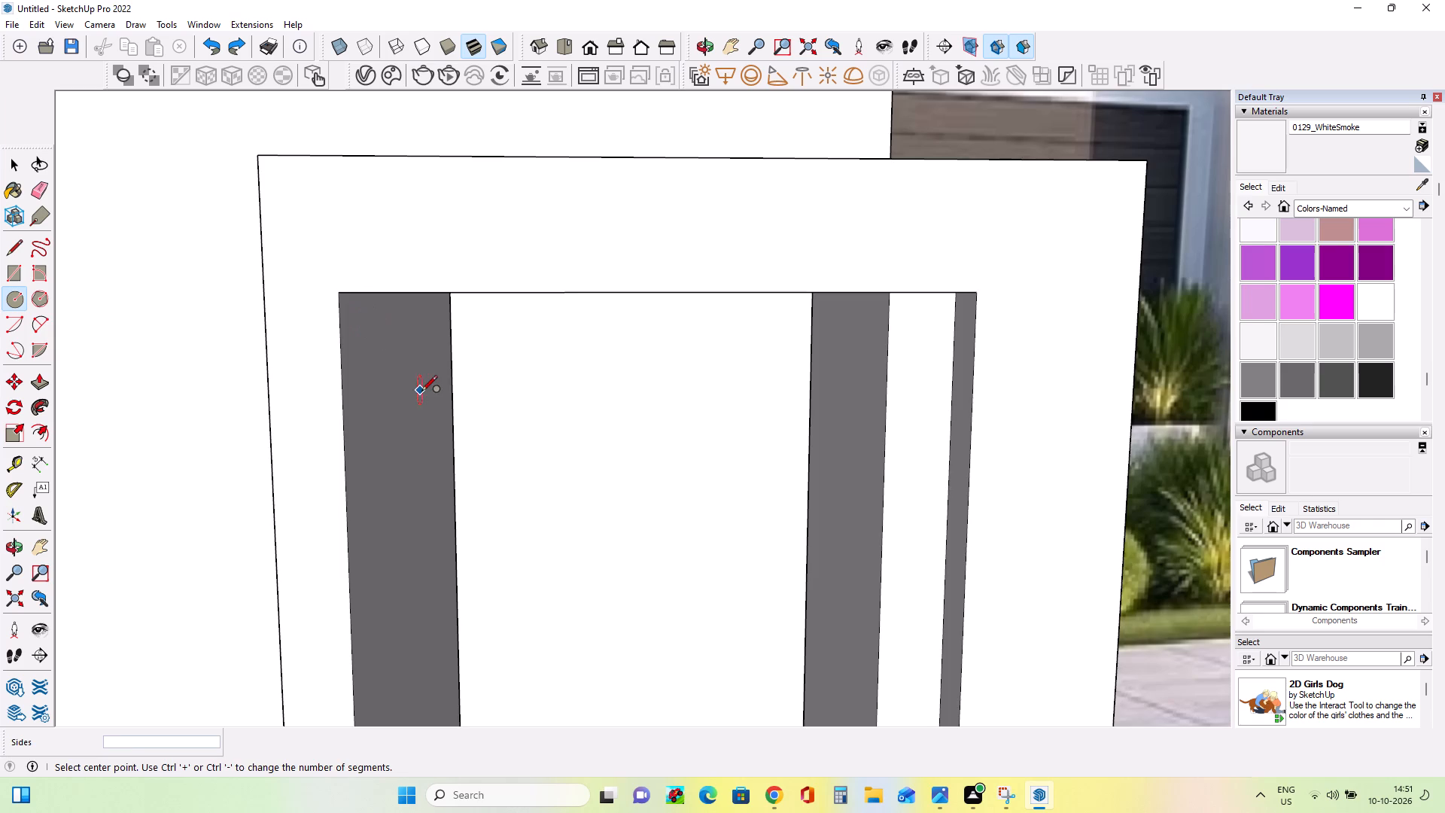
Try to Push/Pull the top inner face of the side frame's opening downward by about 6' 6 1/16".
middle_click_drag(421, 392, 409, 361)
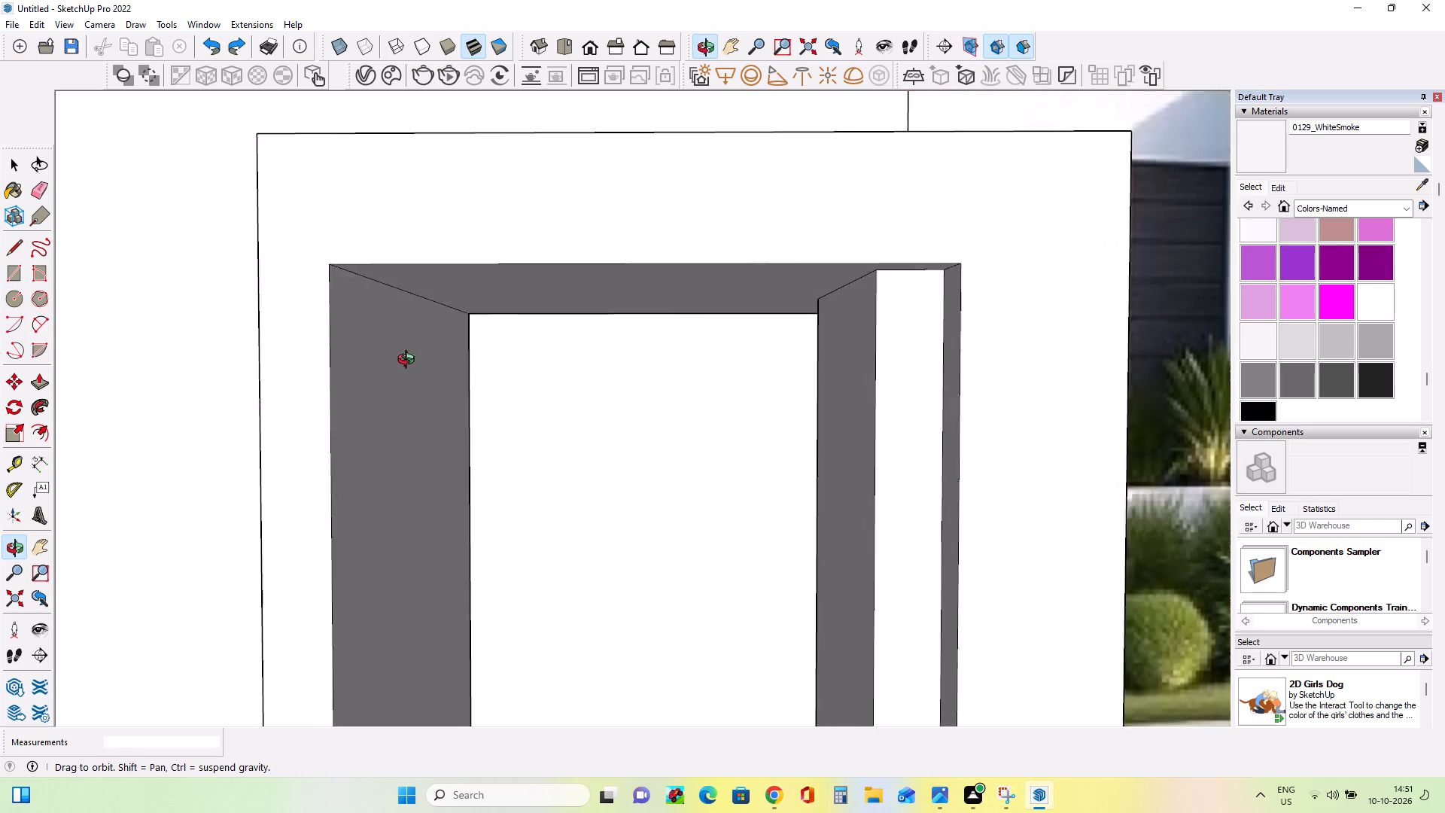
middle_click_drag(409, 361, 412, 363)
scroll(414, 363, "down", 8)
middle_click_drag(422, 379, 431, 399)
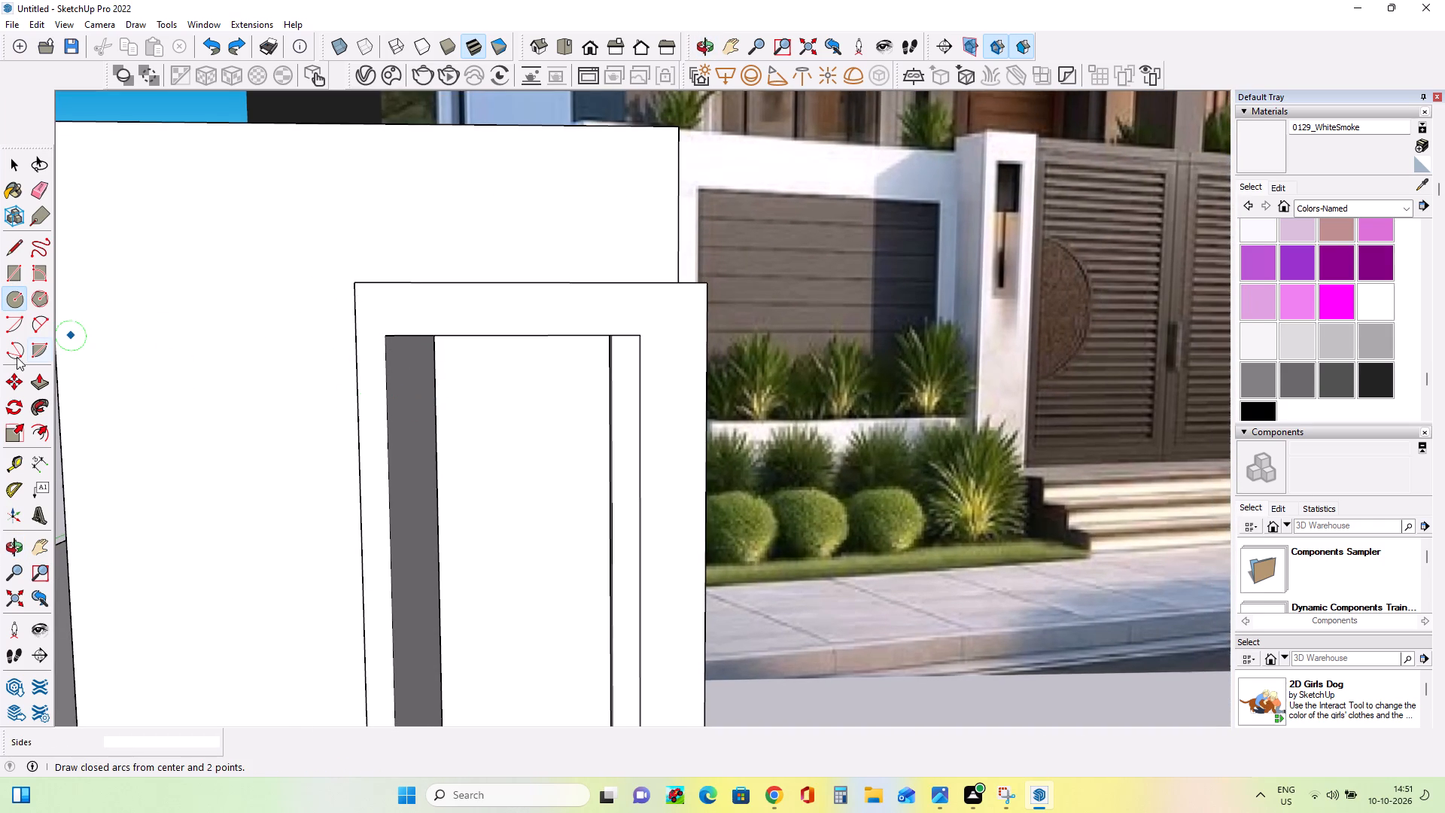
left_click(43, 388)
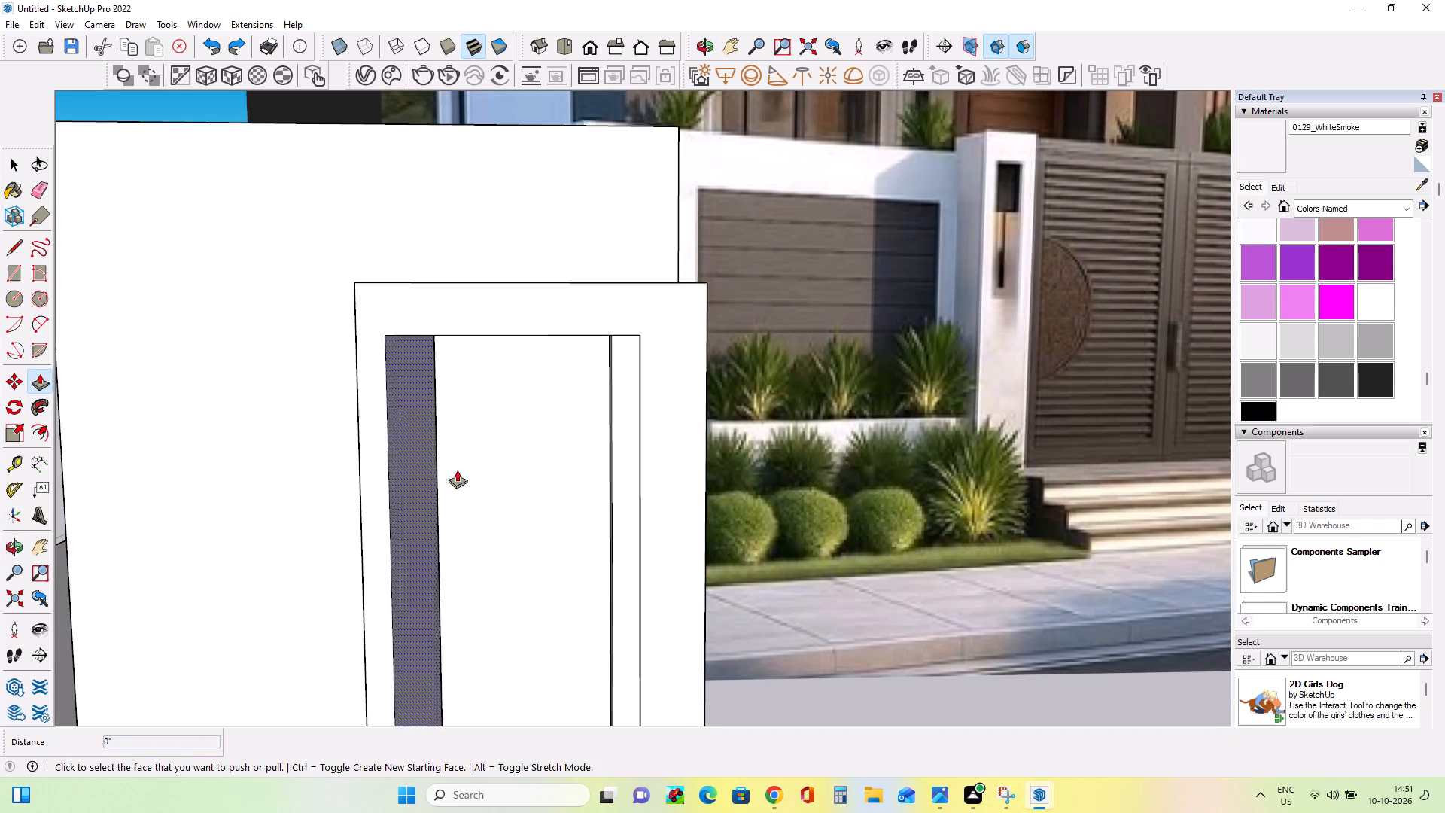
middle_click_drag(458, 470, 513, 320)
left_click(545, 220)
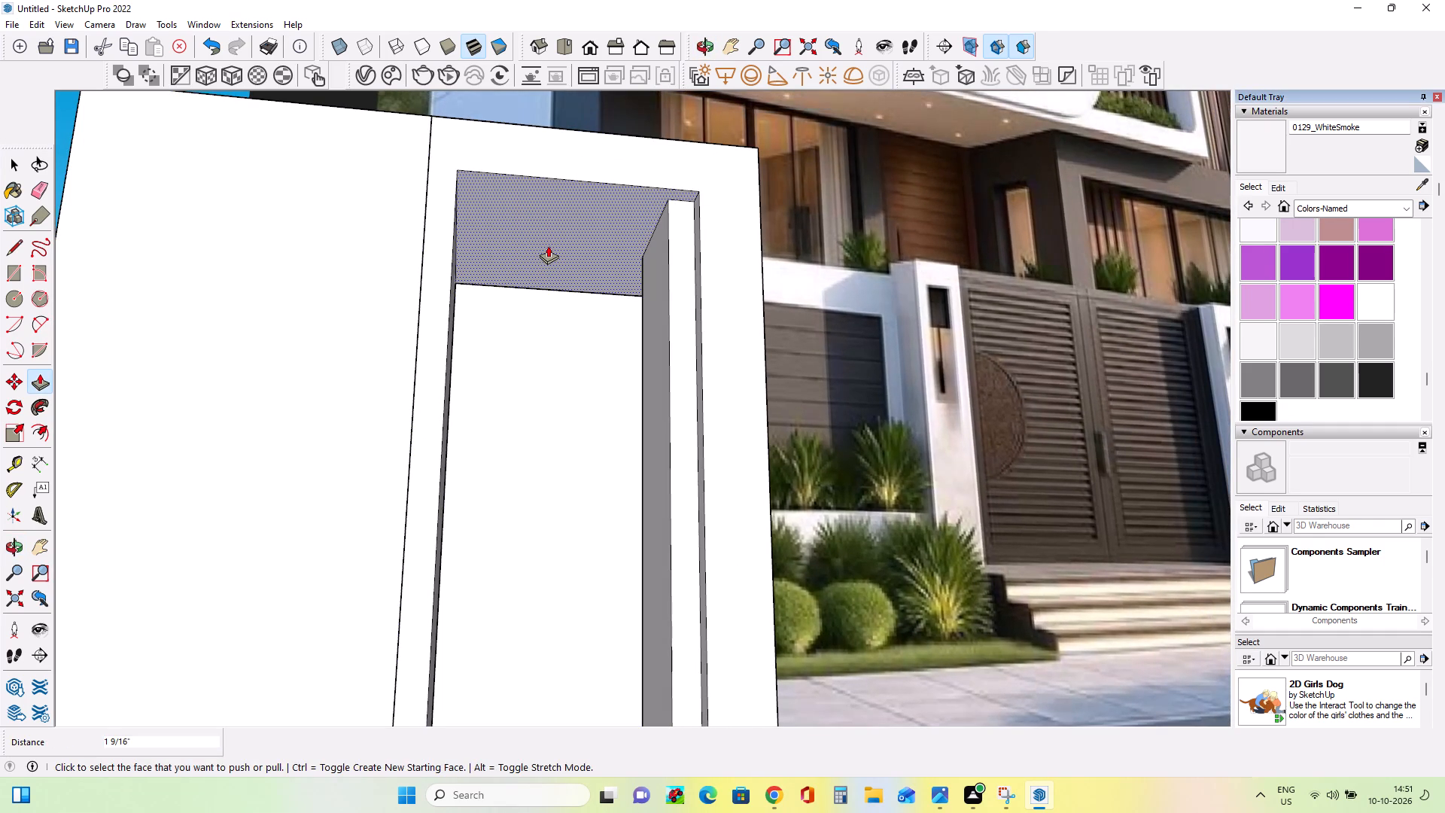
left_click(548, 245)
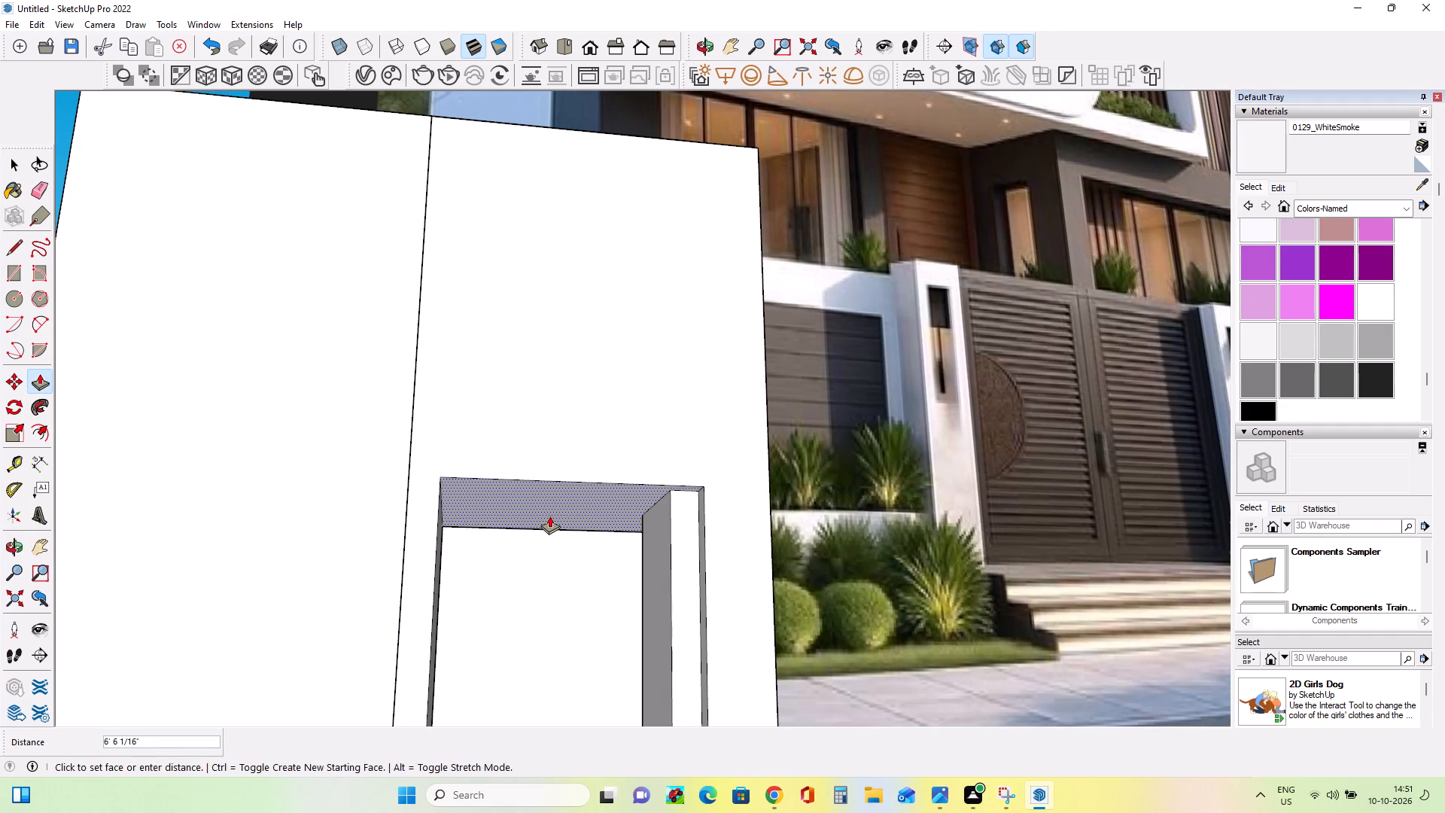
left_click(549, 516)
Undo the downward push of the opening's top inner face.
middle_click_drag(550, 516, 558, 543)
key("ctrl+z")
Draw a horizontal line between the side edges of the side frame's opening, a short distance below its top edge.
middle_click_drag(554, 519, 549, 535)
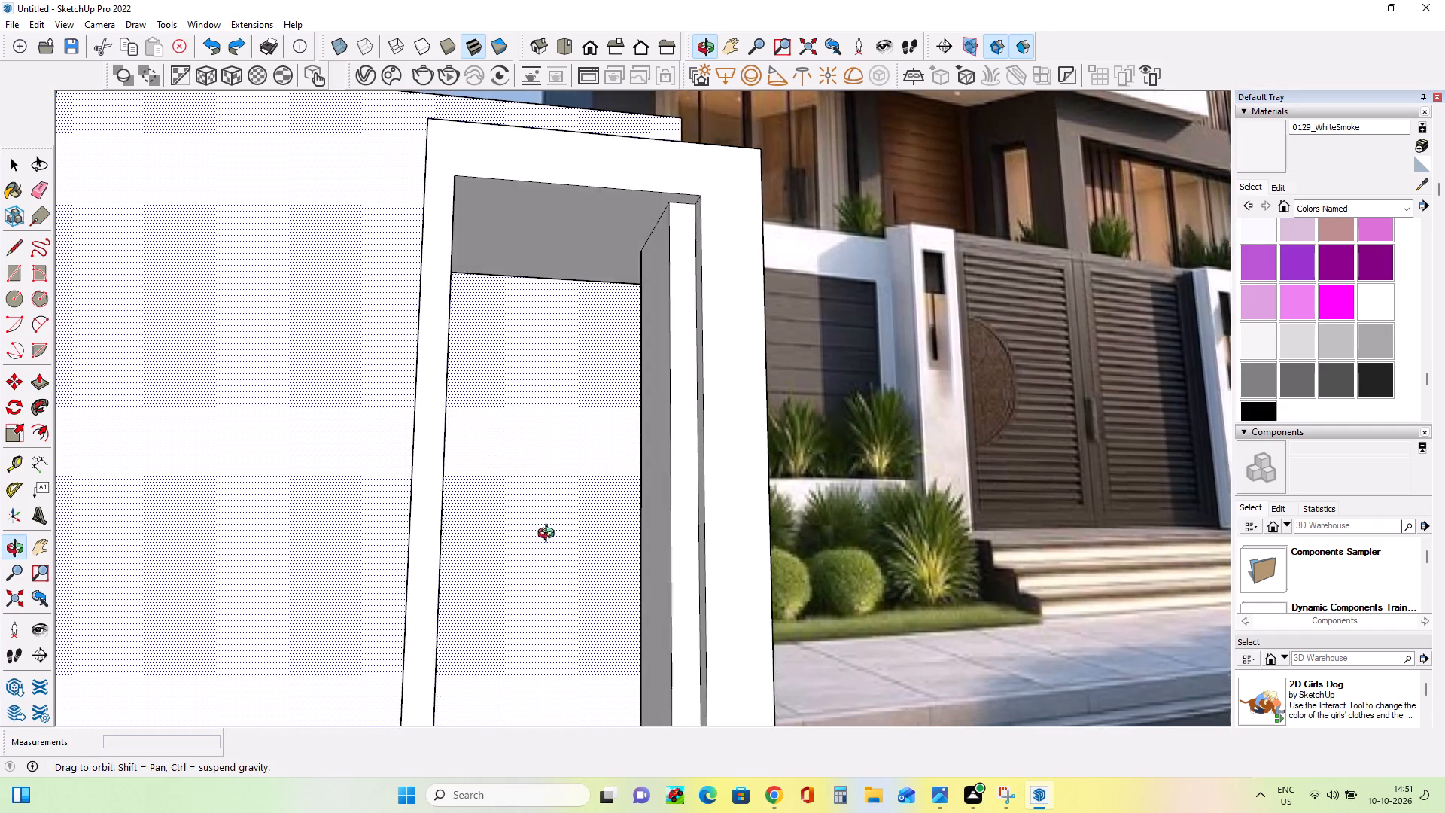
middle_click_drag(549, 535, 535, 574)
scroll(500, 352, "down", 2)
middle_click_drag(500, 358, 505, 374)
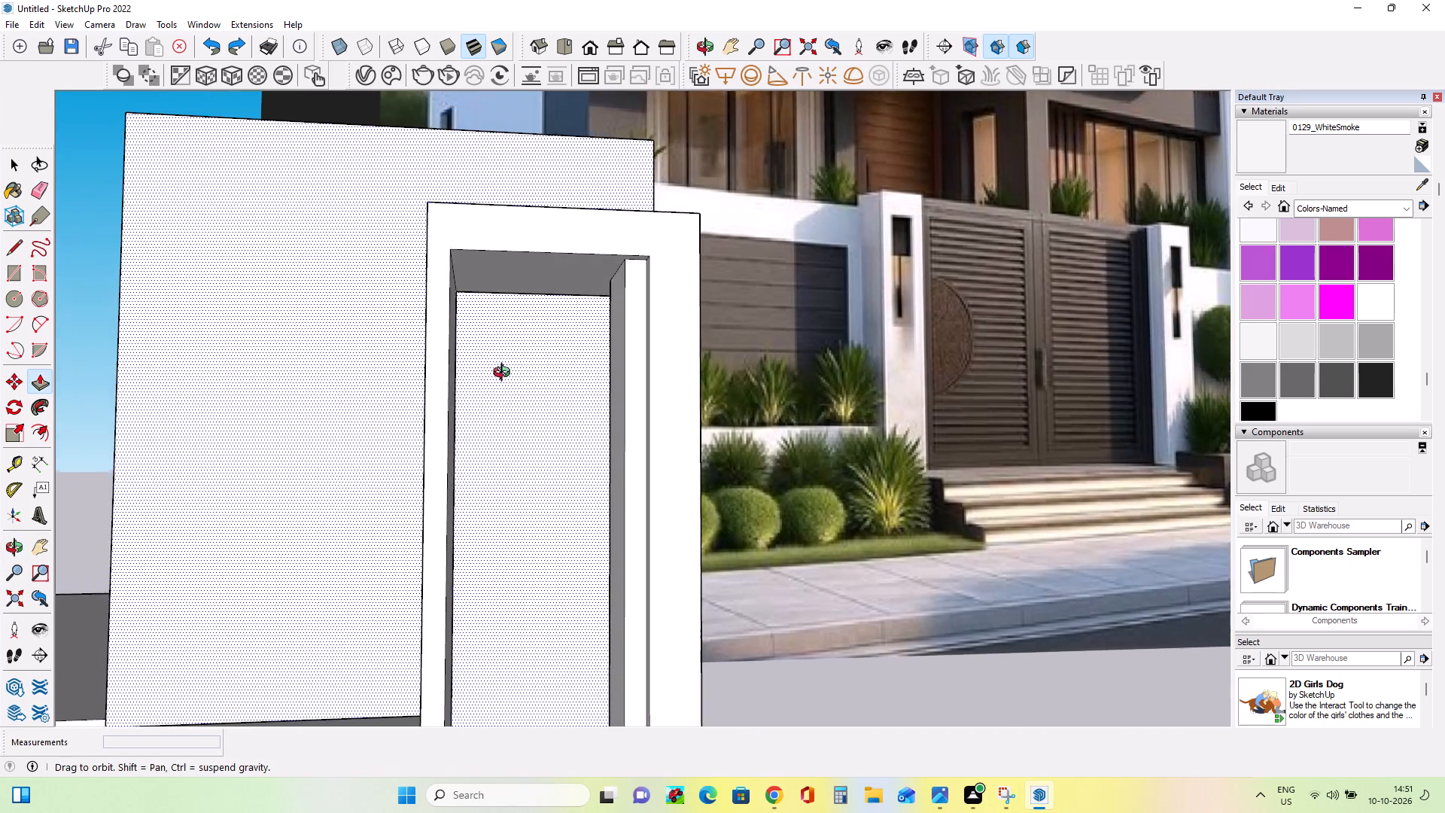
middle_click_drag(505, 374, 508, 406)
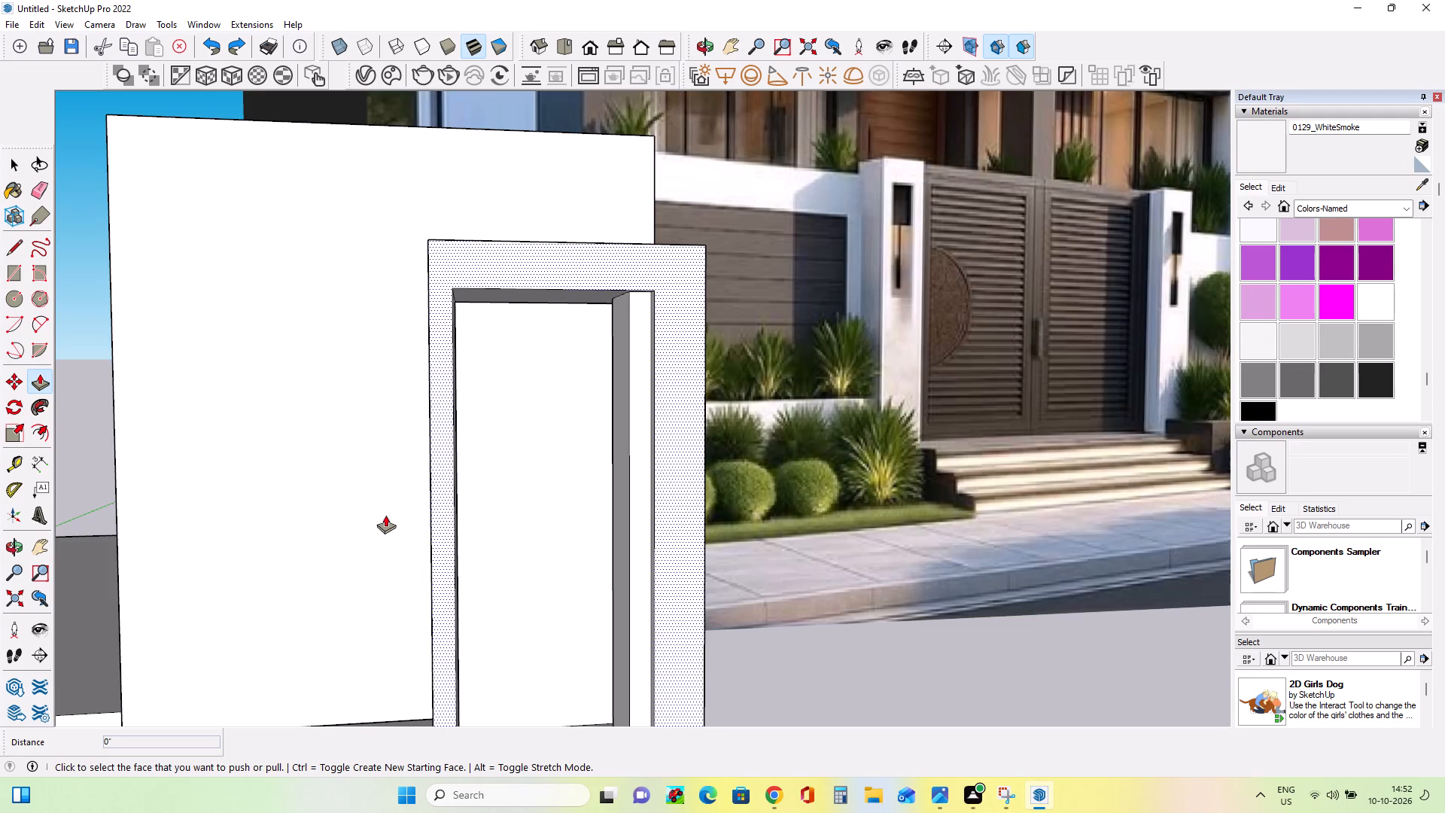
middle_click_drag(559, 458, 574, 482)
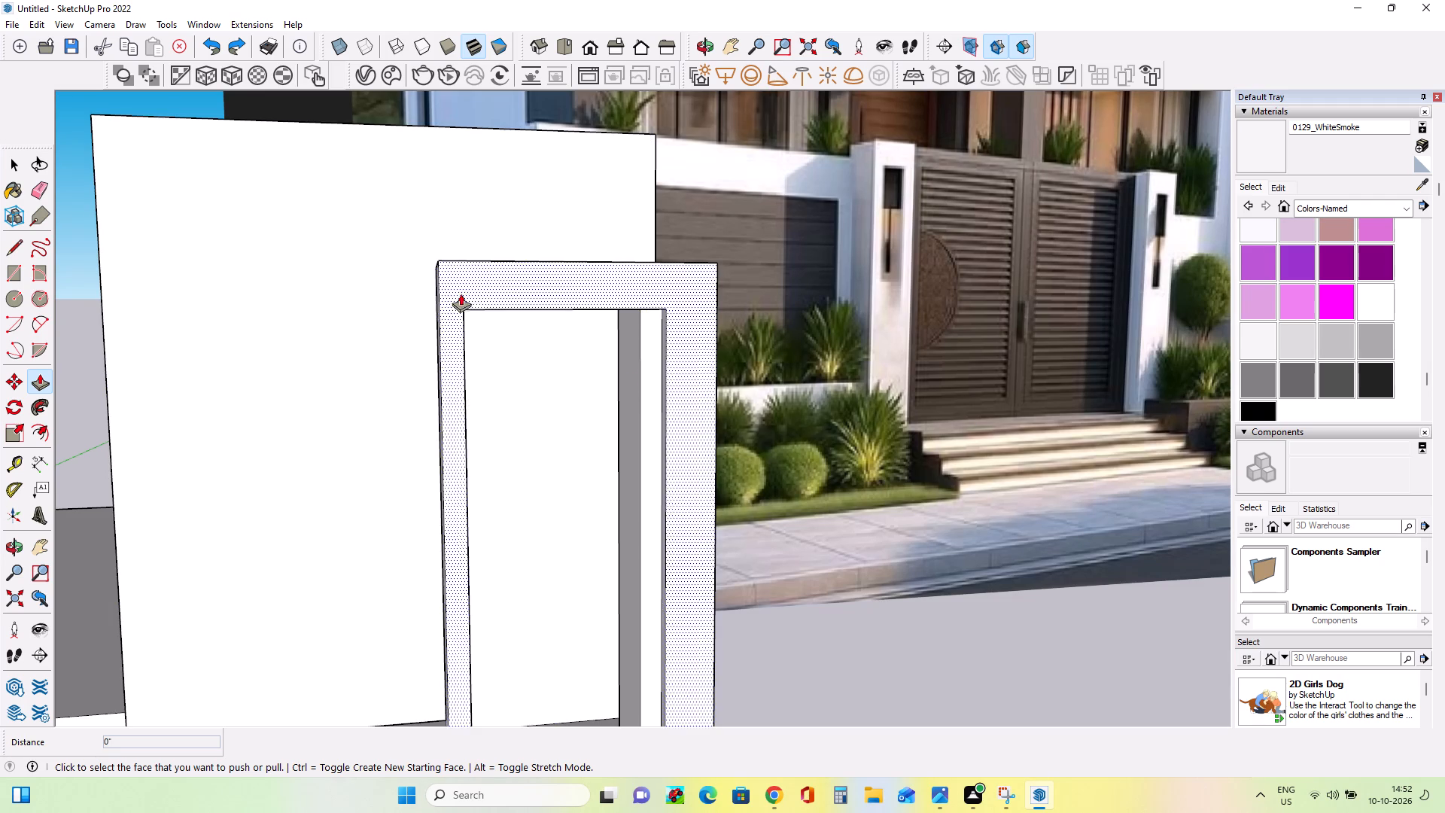
left_click(11, 247)
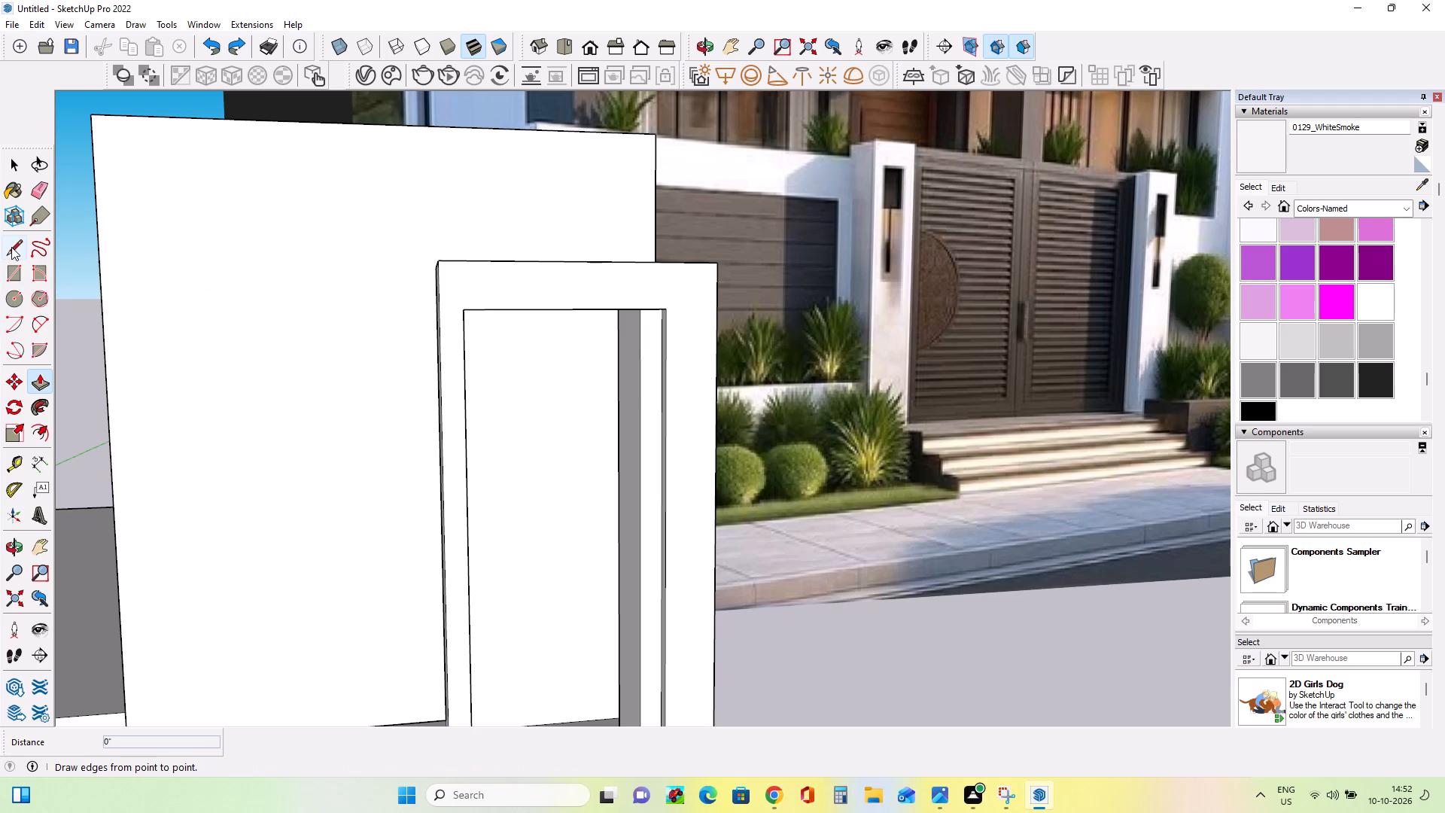
scroll(571, 306, "down", 5)
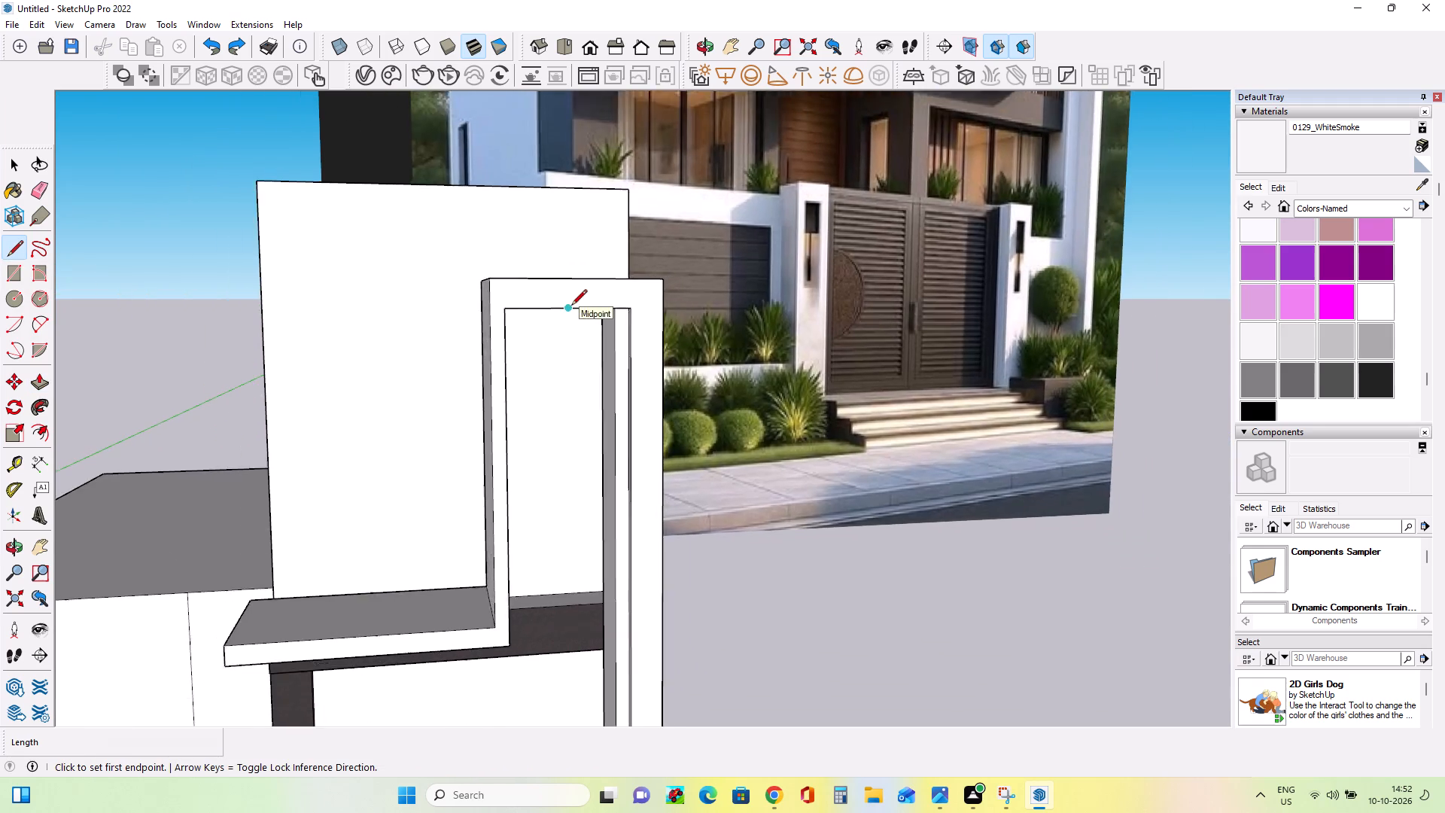
scroll(571, 306, "down", 2)
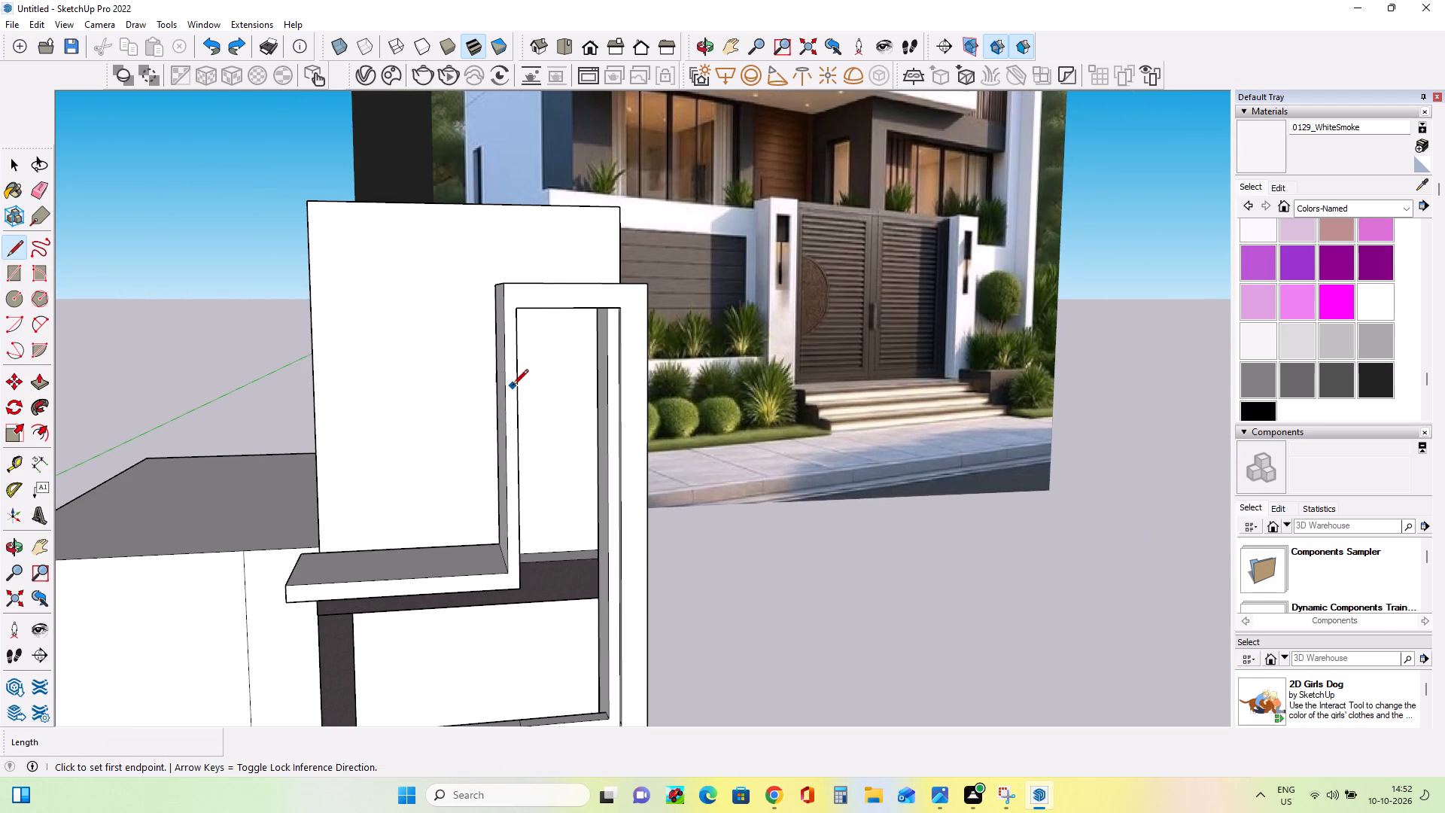
left_click(516, 386)
left_click(623, 387)
Draw a two-point arc with a bulge of about 2 1/16" across the upper-left corner of the panel closing the opening's top.
middle_click_drag(623, 434, 628, 498)
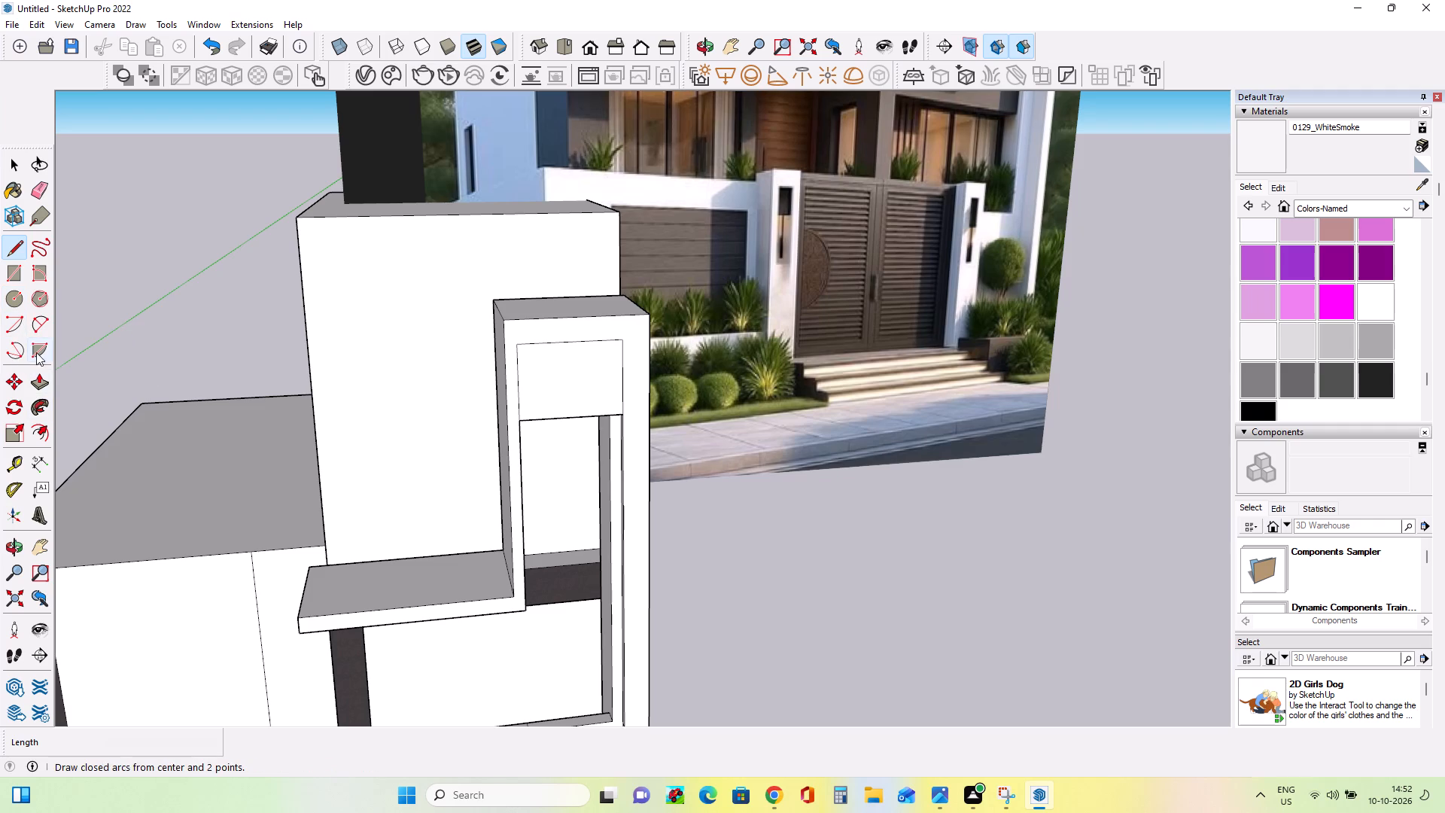
left_click(40, 315)
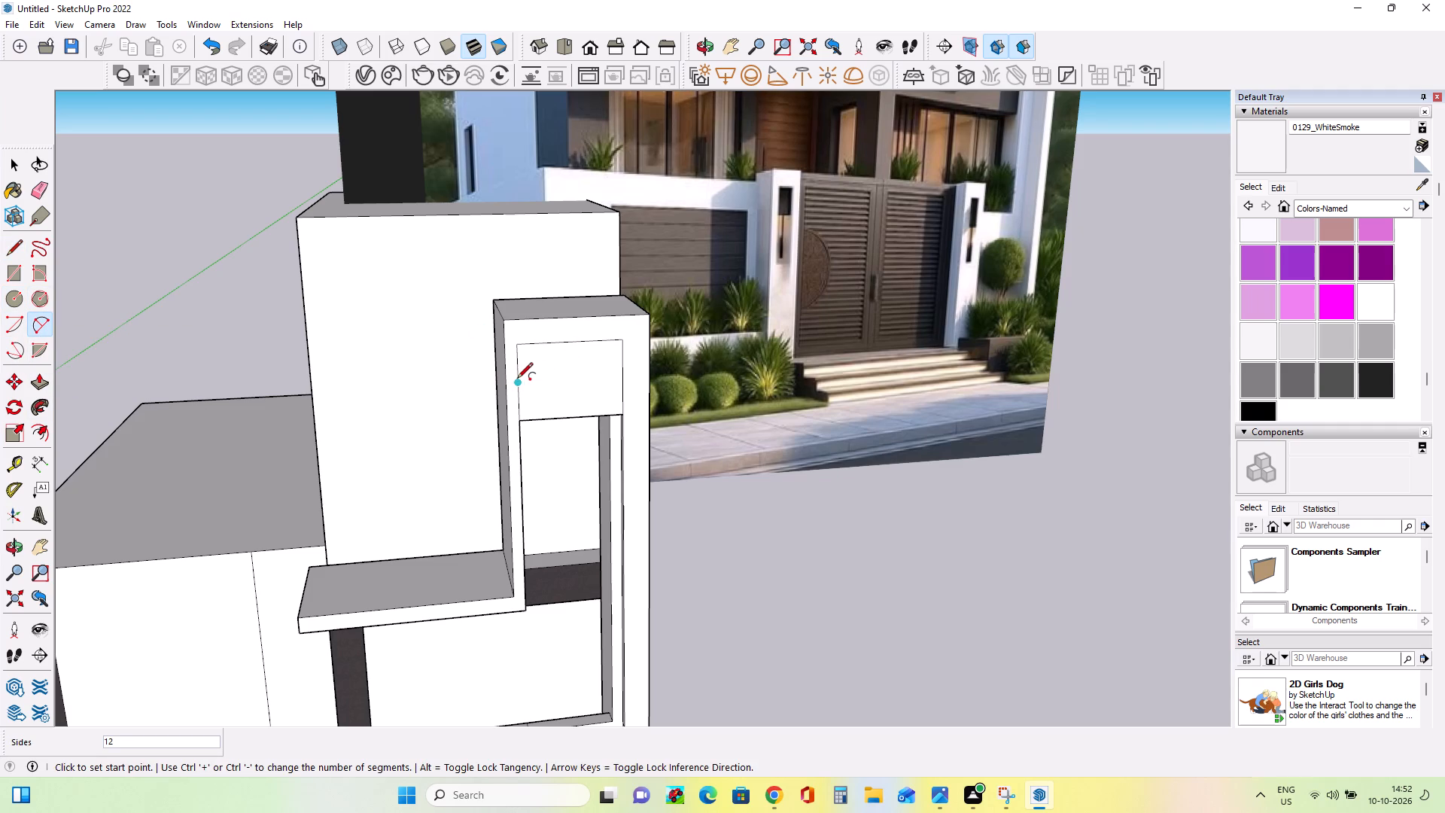
left_click(517, 379)
left_click(531, 348)
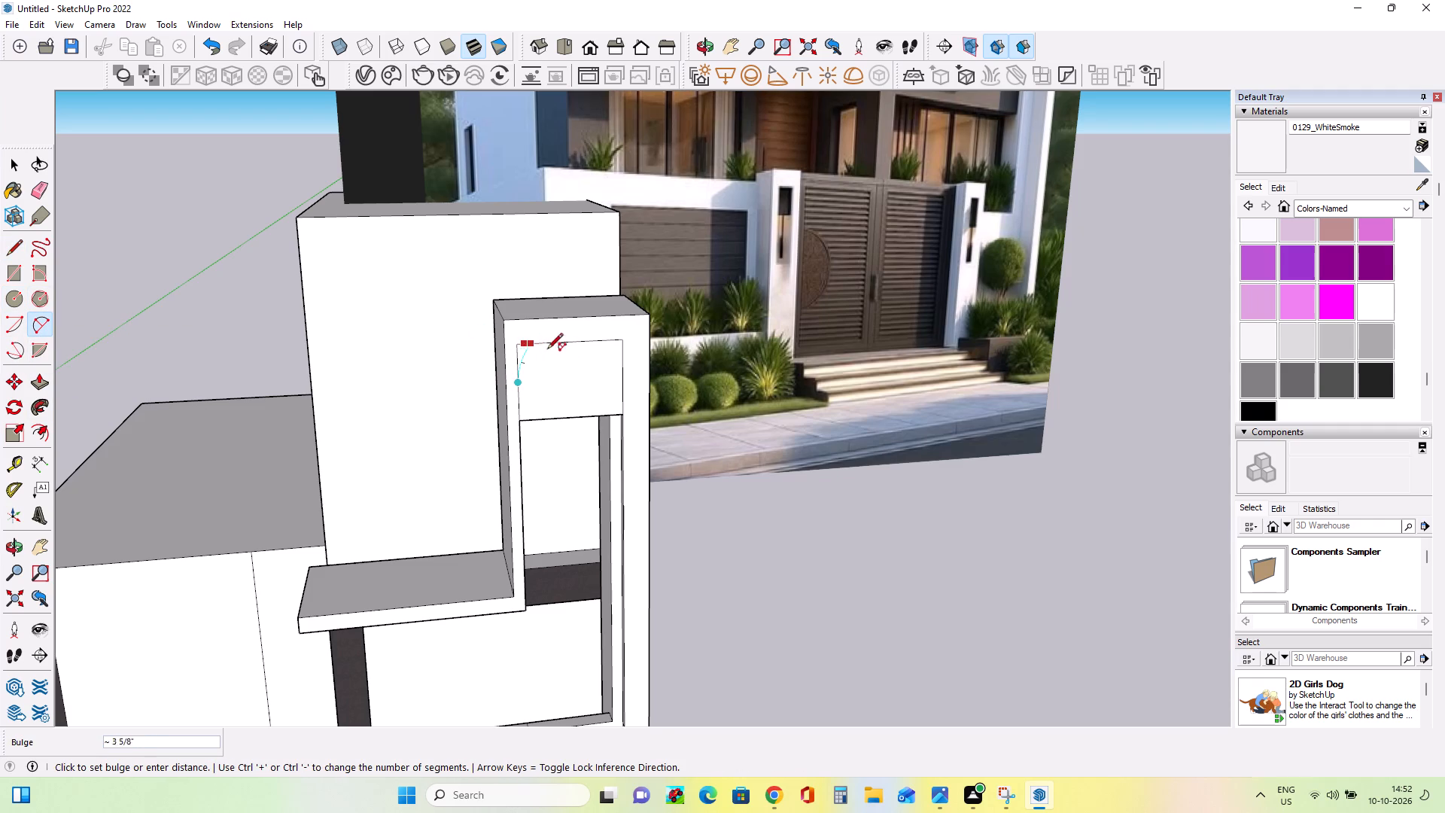
left_click(528, 344)
Draw a two-point arc with a bulge of about 2 15/16" across the upper-right corner of the opening's panel, mirroring the existing corner arc.
scroll(613, 358, "up", 6)
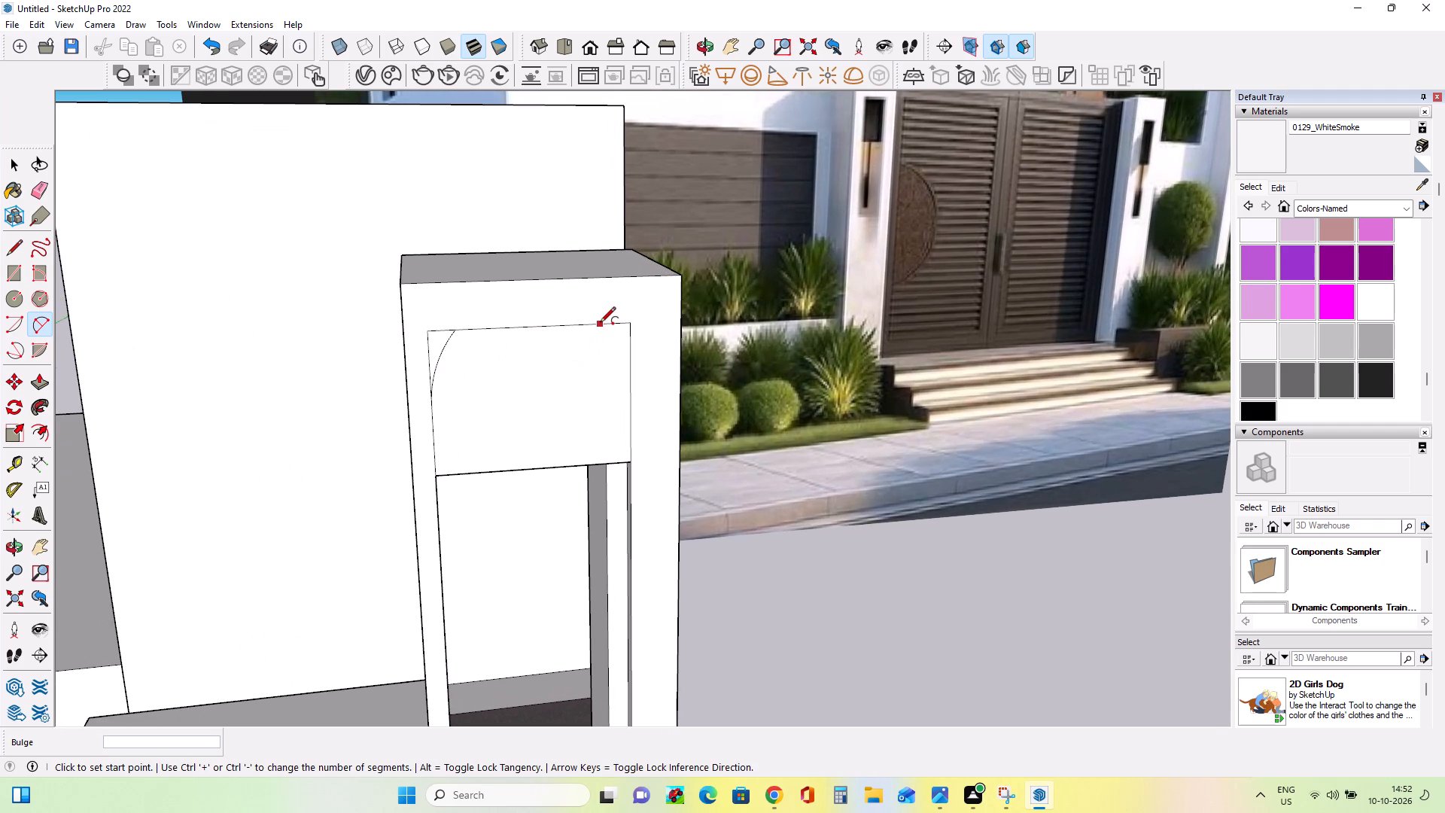
left_click(600, 324)
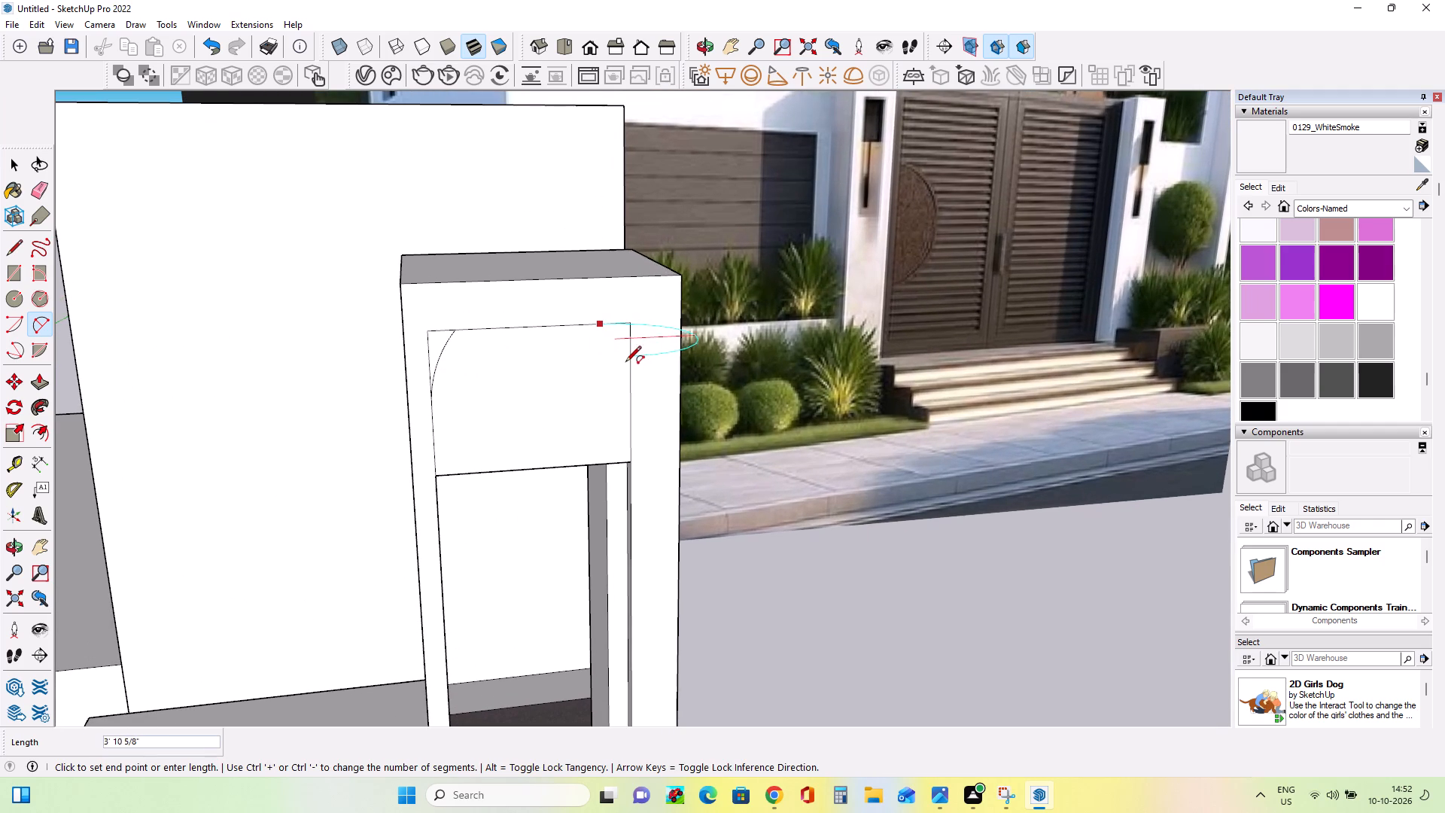
key("Escape")
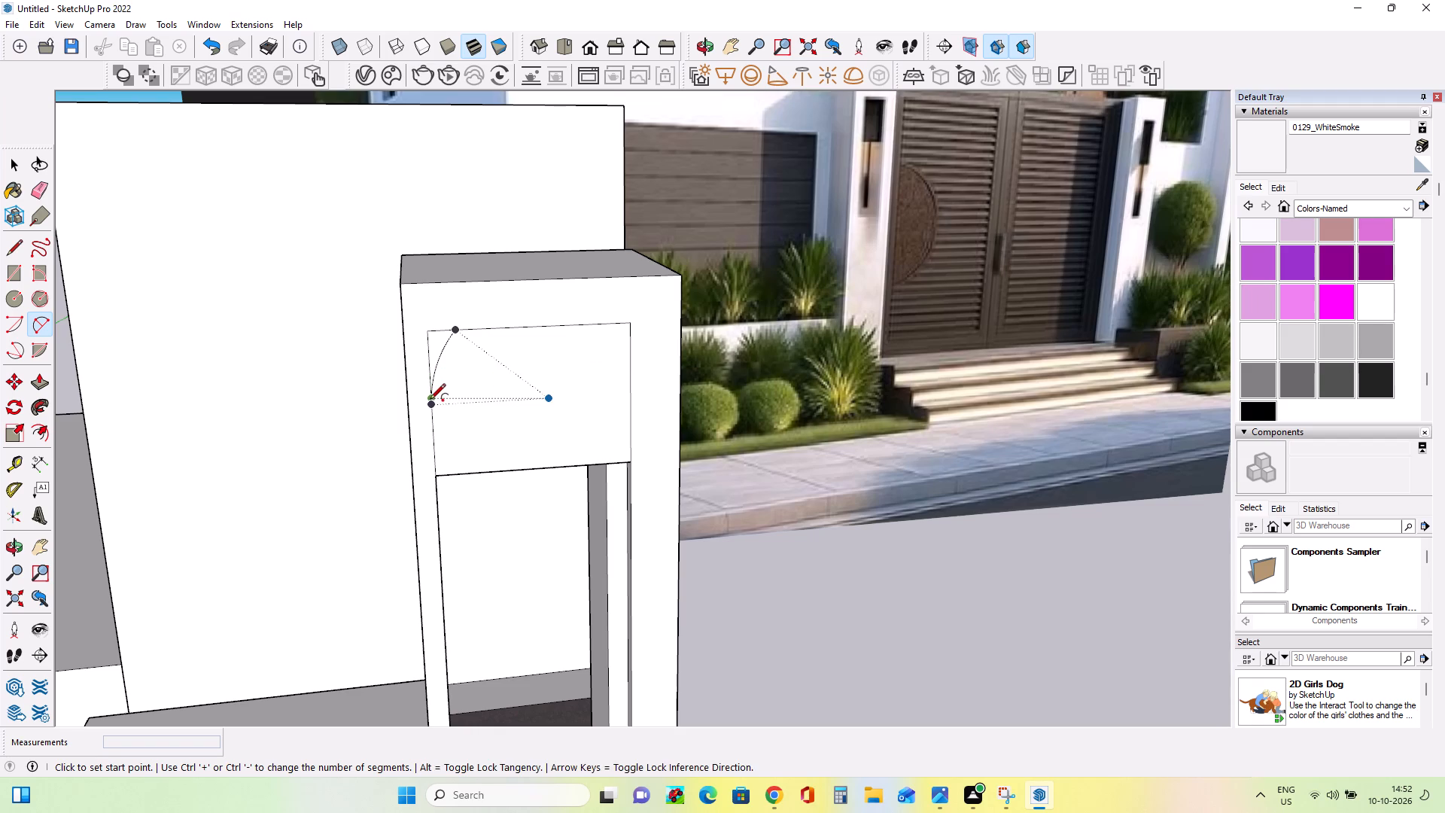
left_click(630, 394)
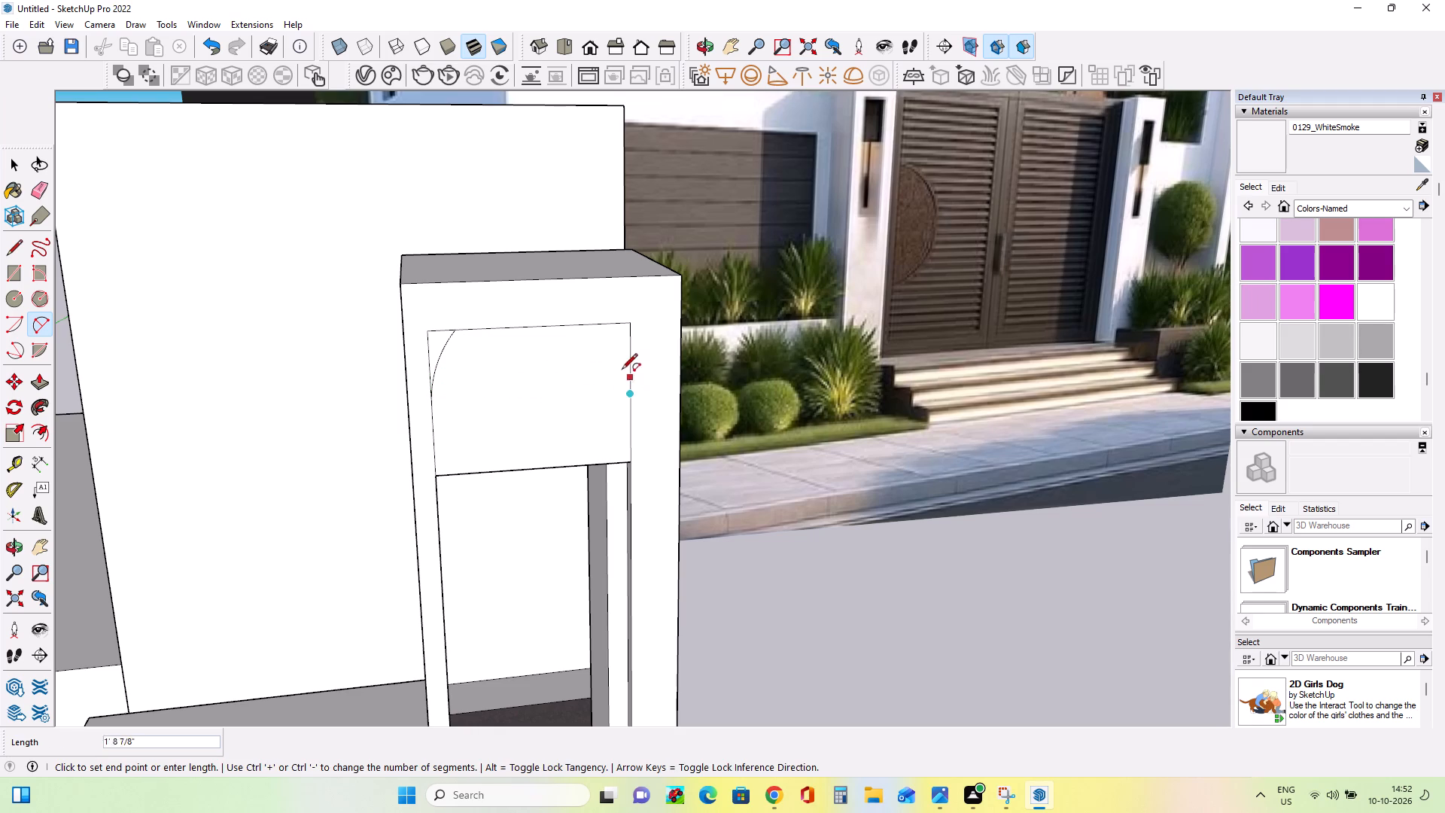
left_click(595, 324)
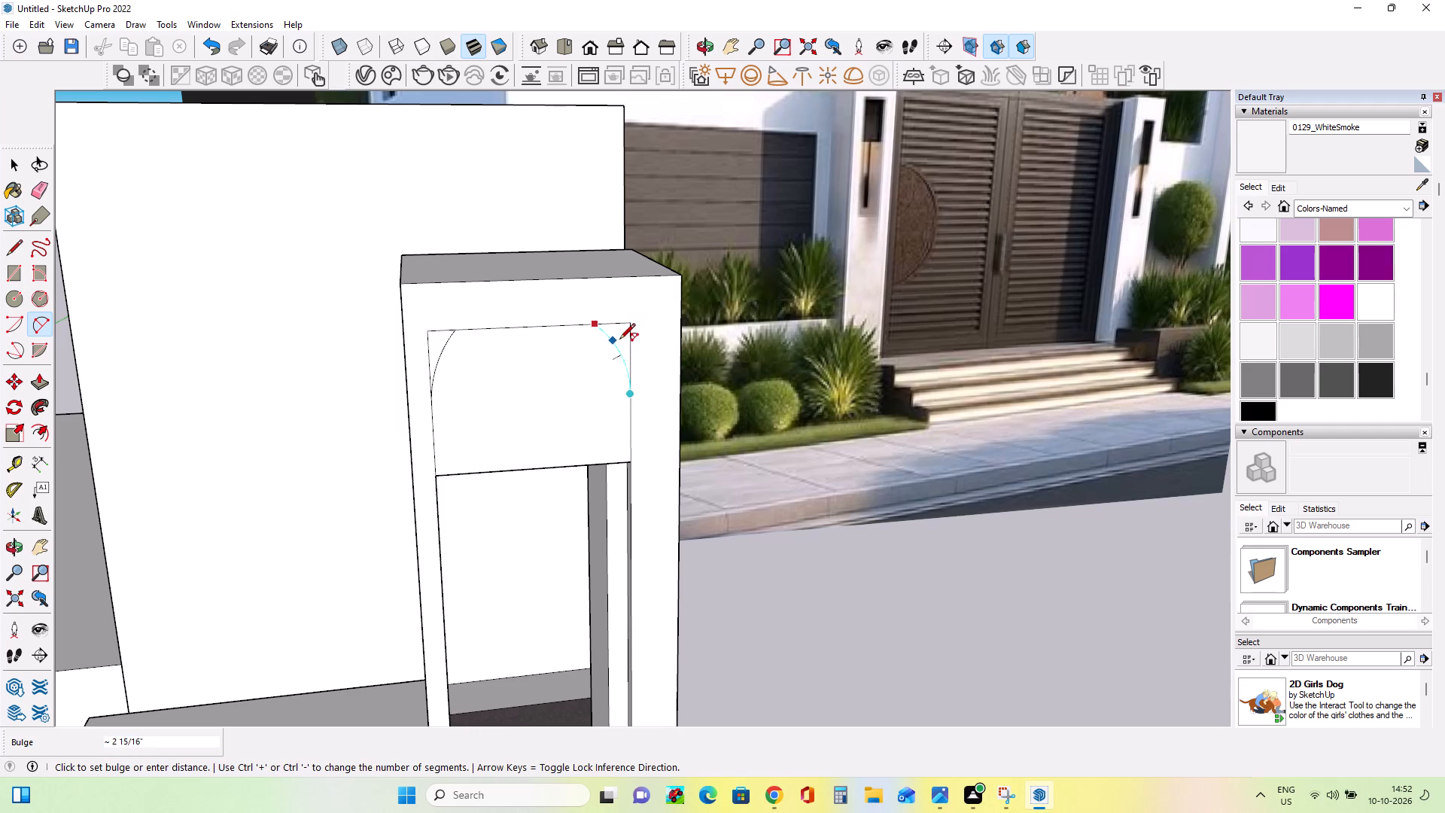
left_click(619, 340)
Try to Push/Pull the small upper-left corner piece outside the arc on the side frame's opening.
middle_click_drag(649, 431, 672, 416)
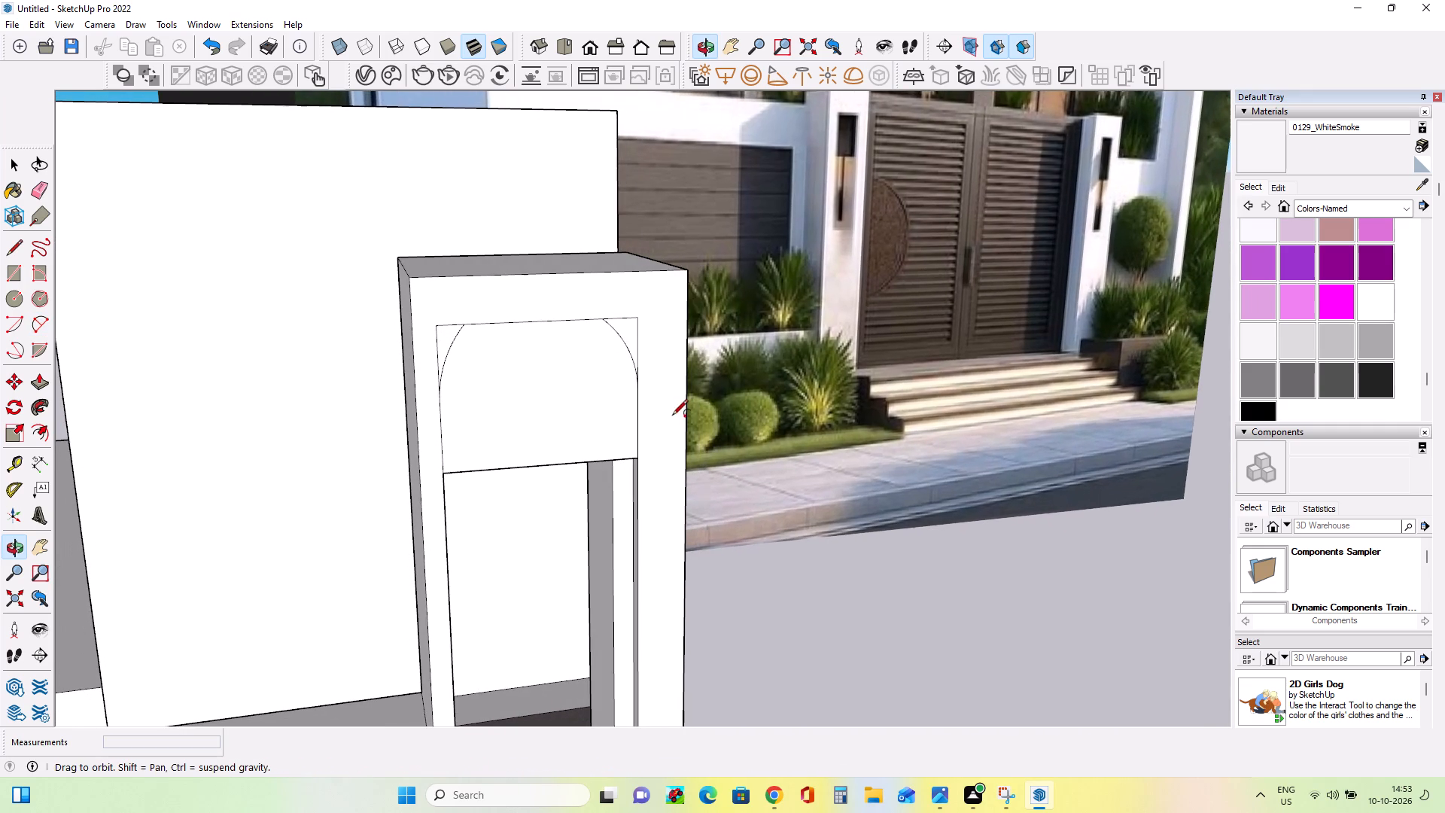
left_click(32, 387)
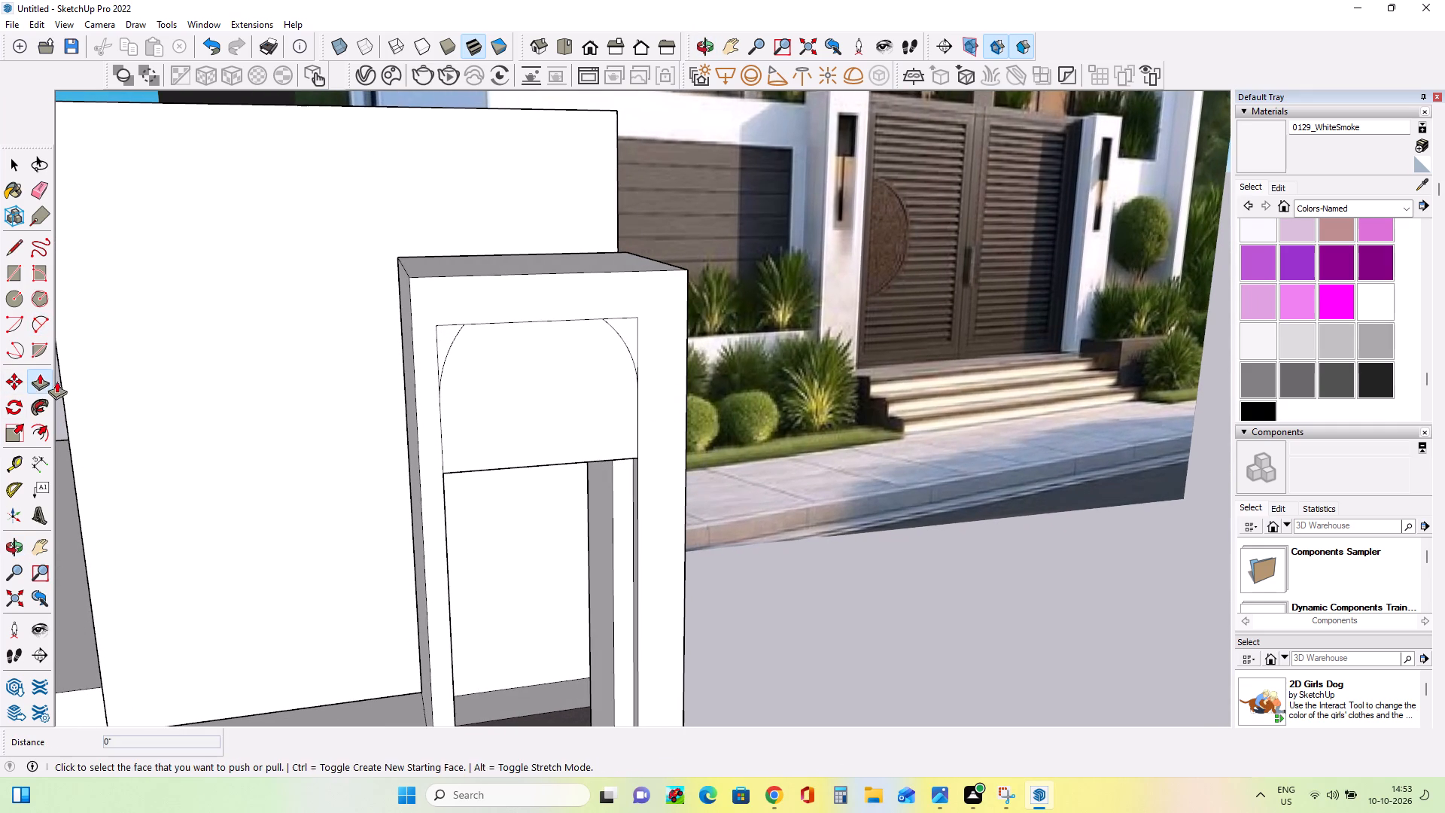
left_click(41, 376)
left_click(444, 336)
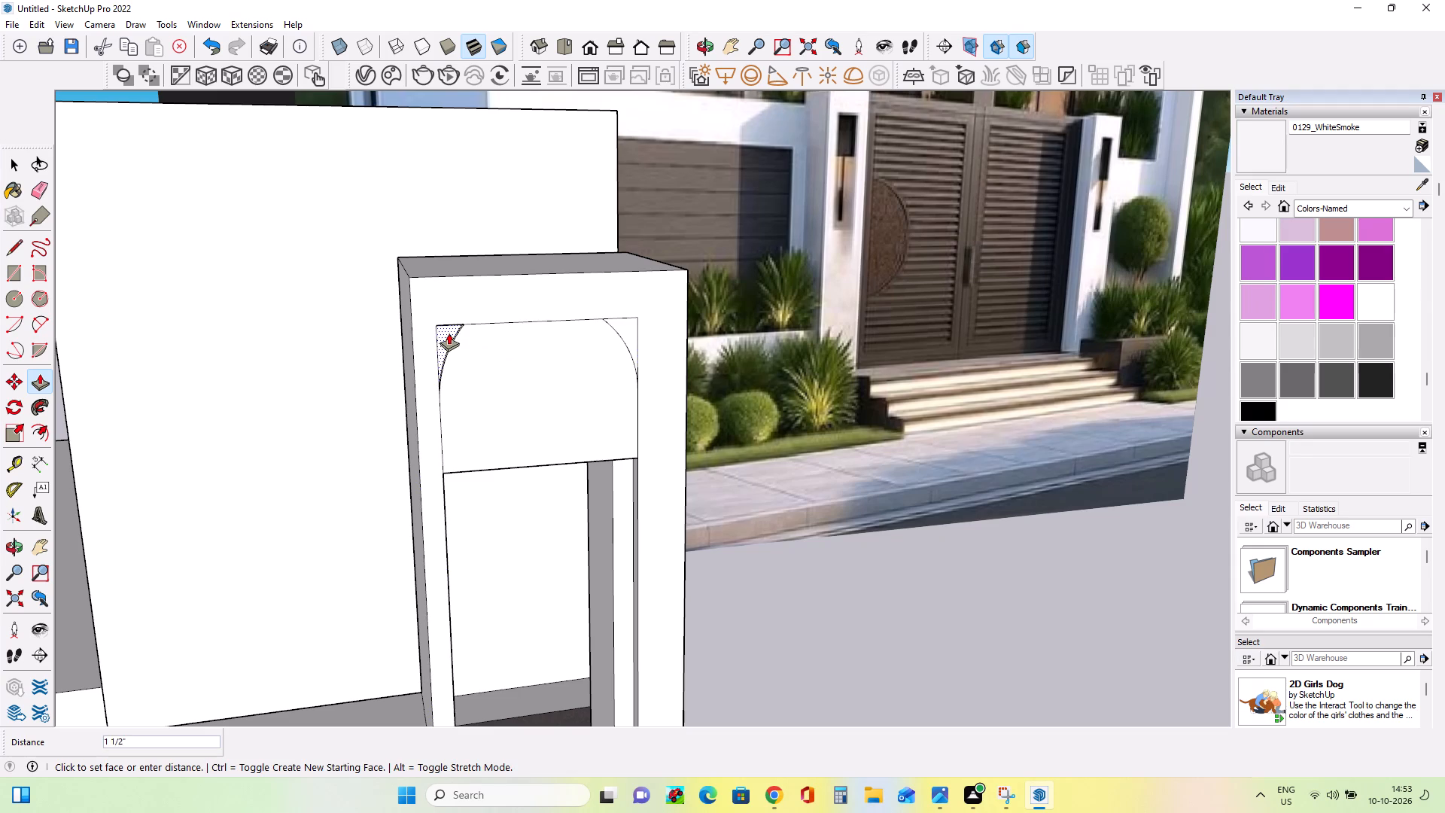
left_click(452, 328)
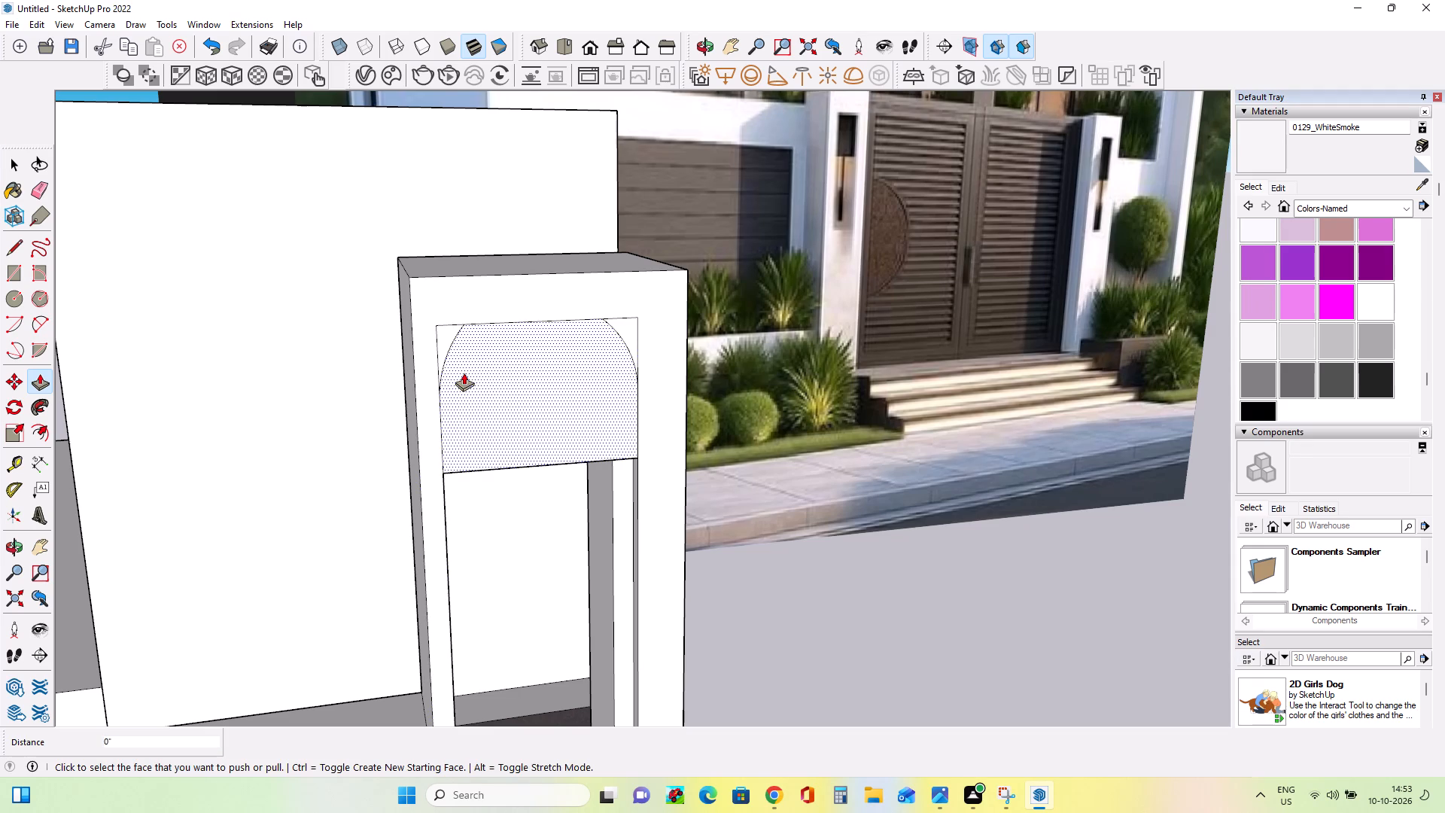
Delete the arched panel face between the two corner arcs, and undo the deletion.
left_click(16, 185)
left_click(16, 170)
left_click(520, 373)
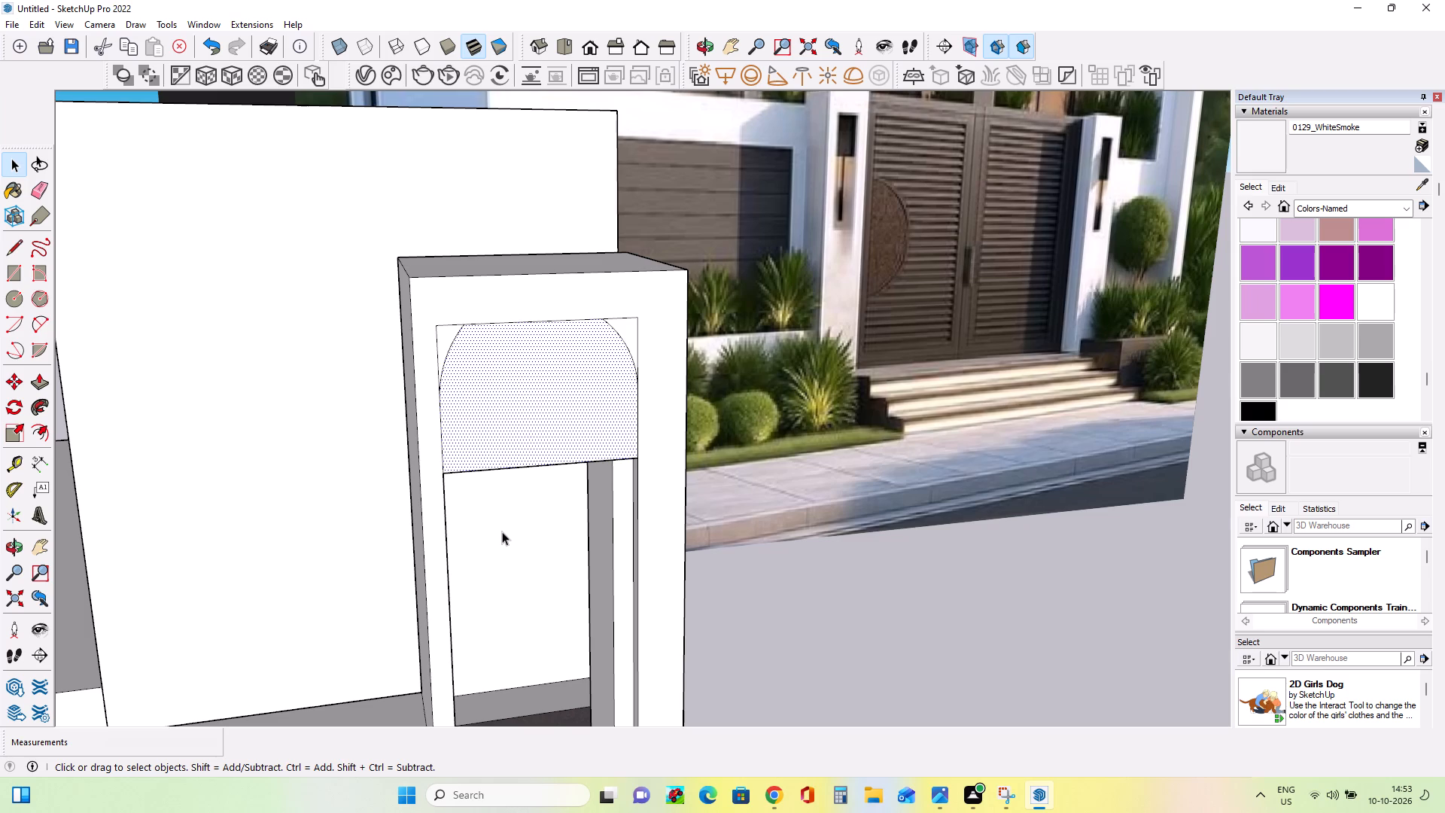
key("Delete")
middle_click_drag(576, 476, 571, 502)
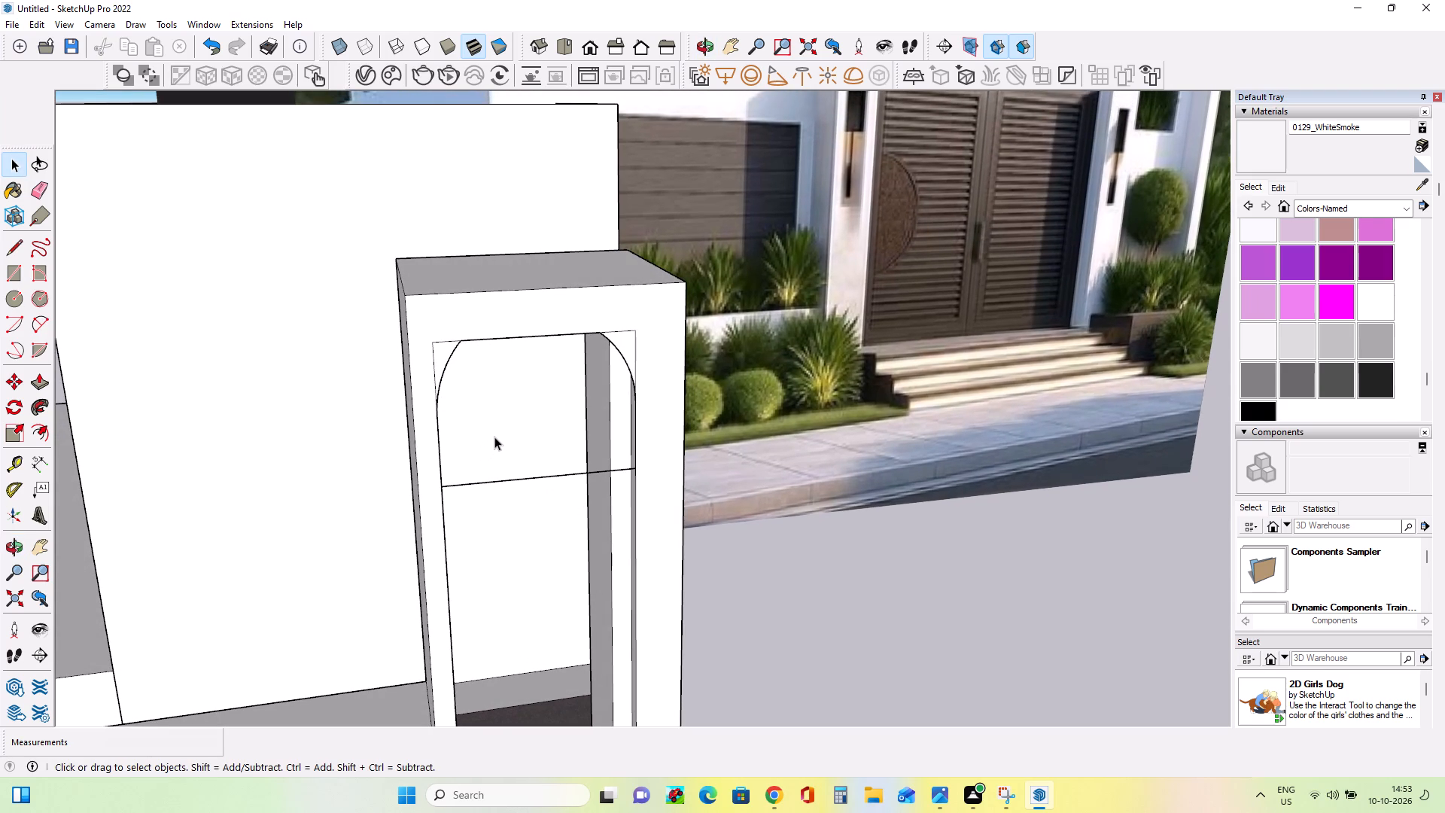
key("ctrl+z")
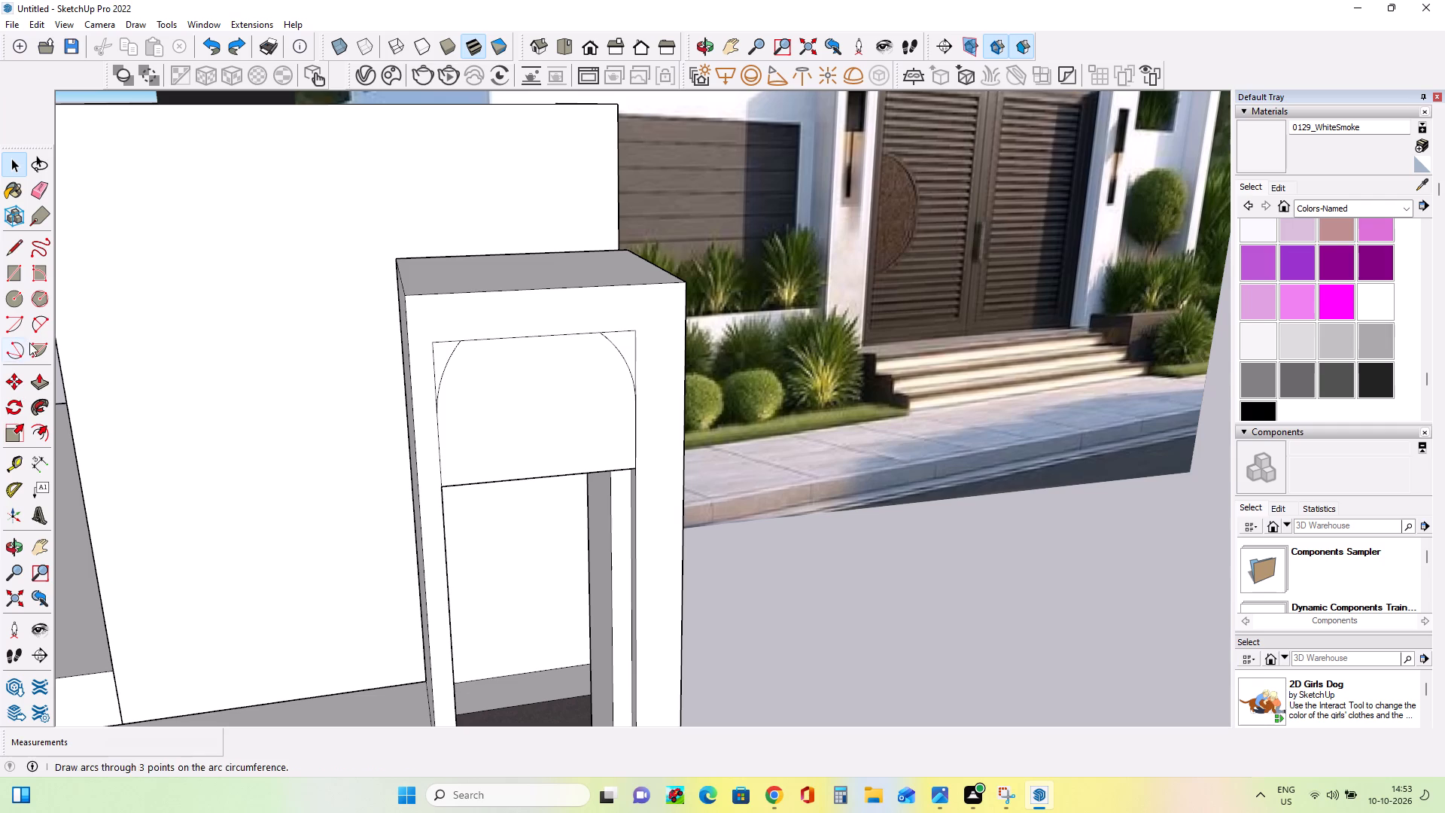
Push/Pull the arched panel face back into the side frame's opening by about 3' 4 11/16".
left_click(47, 382)
left_click(564, 465)
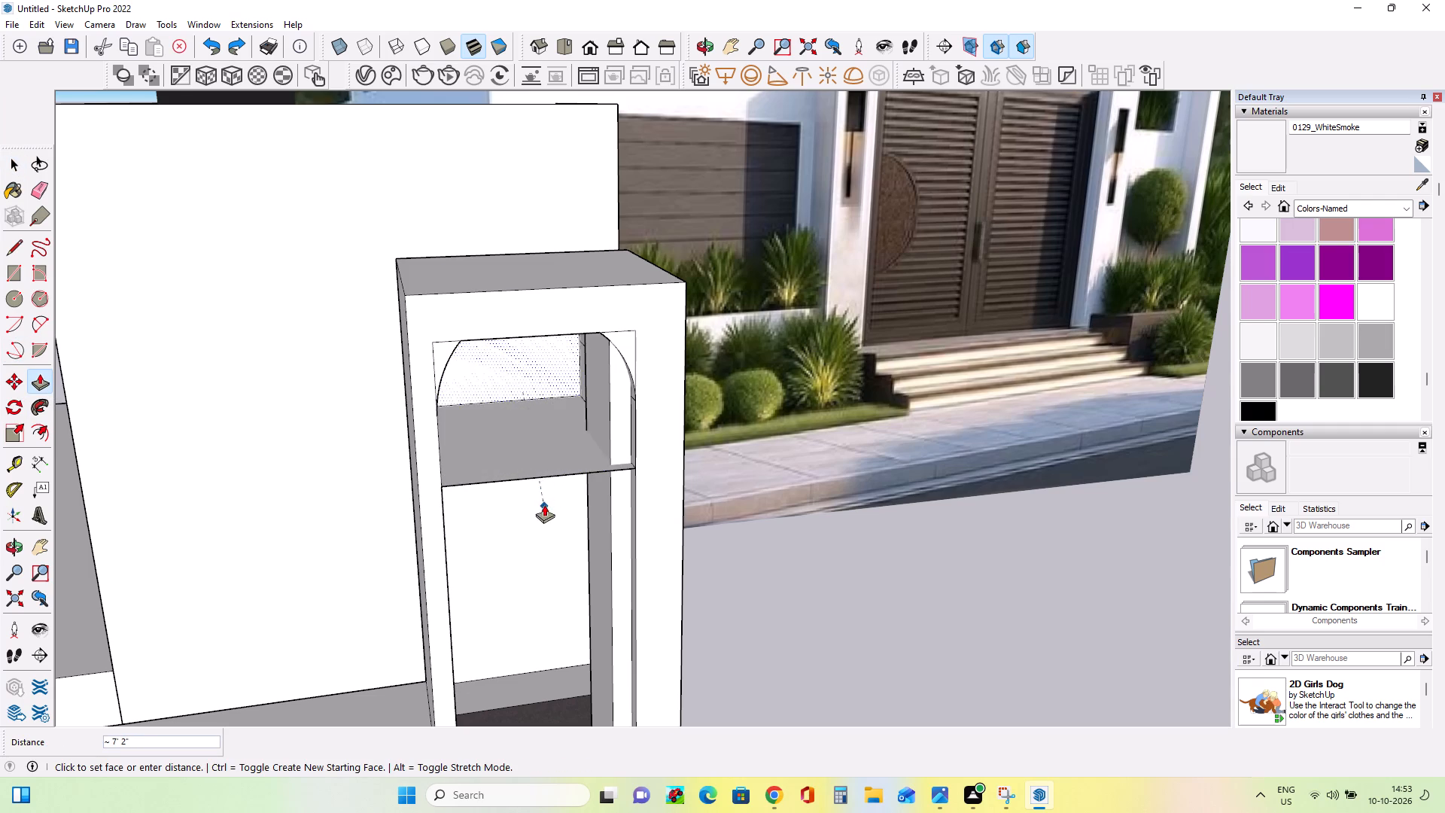
left_click(528, 434)
Erase the leftover straight edges outside the arcs at both upper corners of the side frame's opening.
middle_click_drag(488, 419, 478, 453)
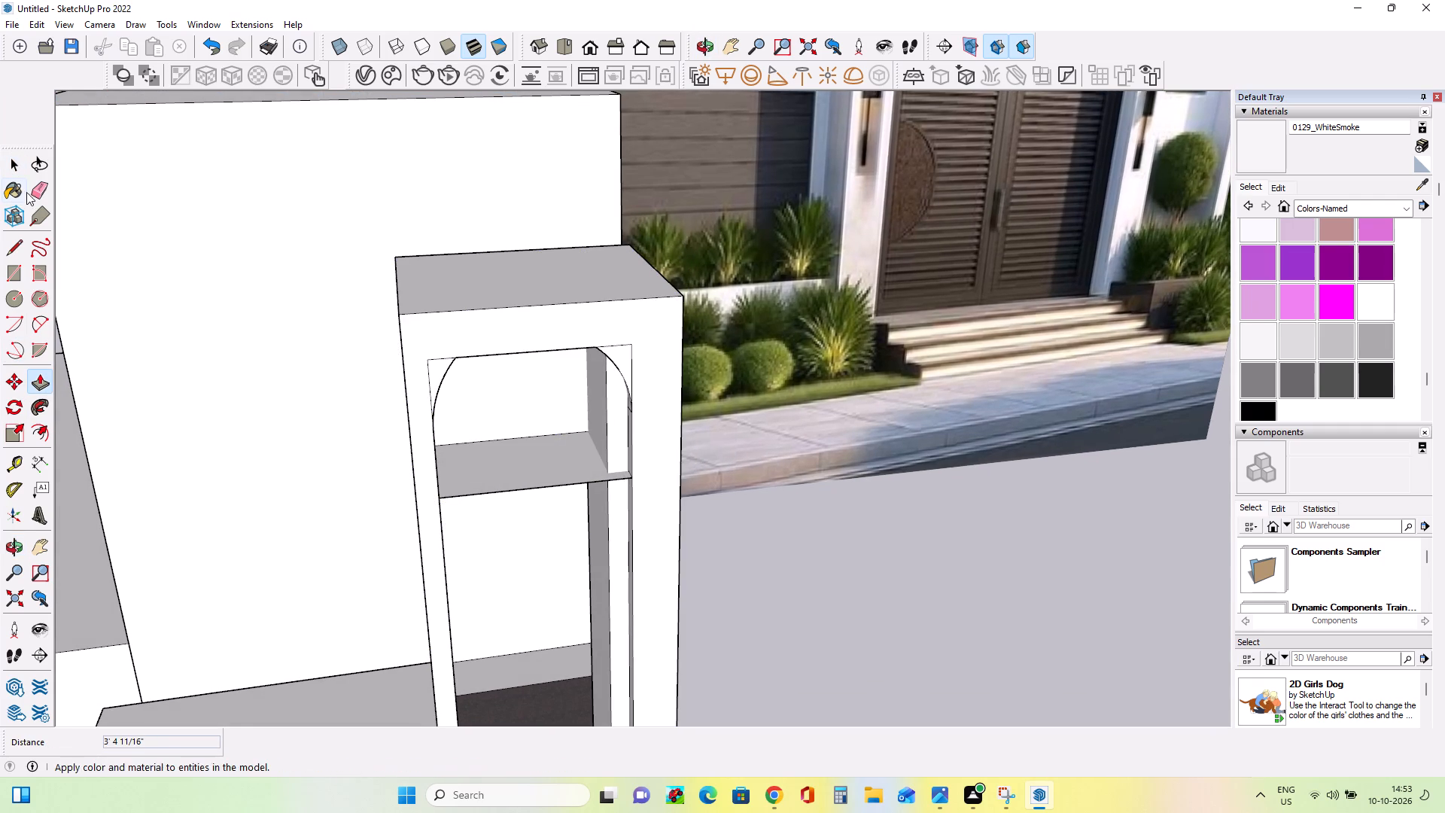
left_click(36, 196)
left_click_drag(437, 362, 423, 398)
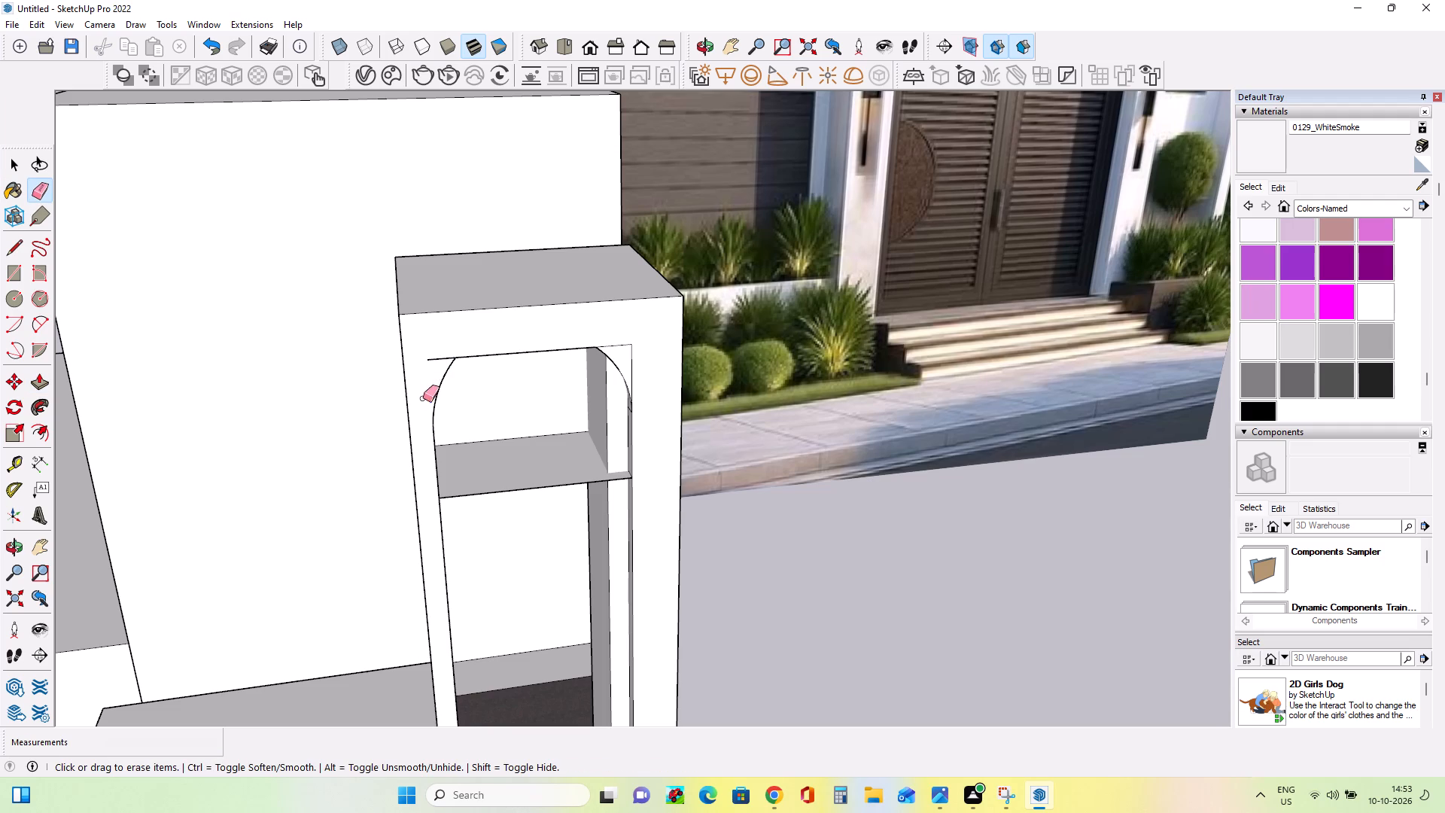
left_click_drag(435, 361, 451, 355)
left_click_drag(616, 342, 640, 371)
Erase the front and rear horizontal edges of the ledge crossing the side frame's arched opening.
middle_click_drag(619, 452, 617, 410)
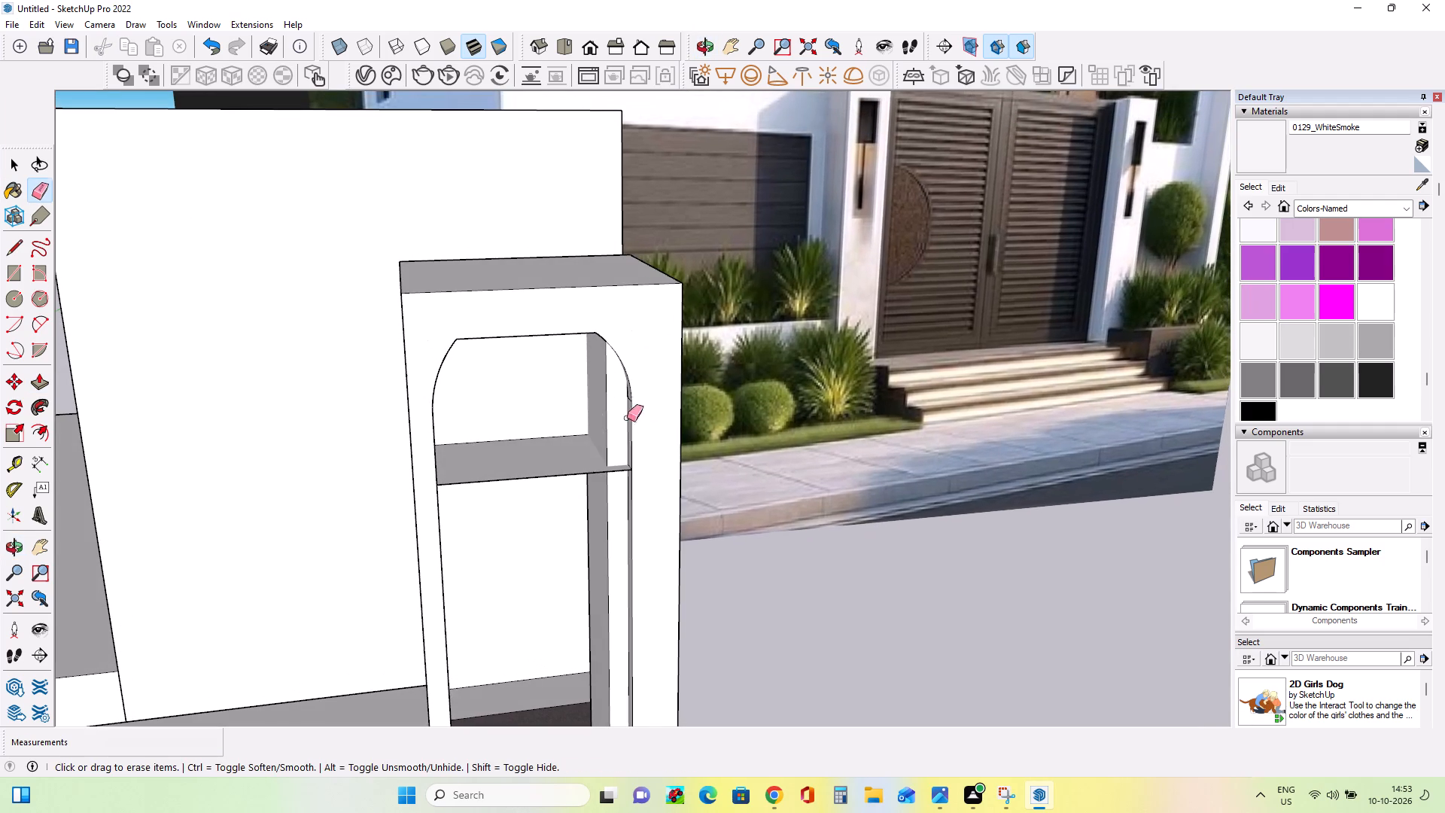
middle_click_drag(603, 475, 603, 434)
scroll(626, 402, "down", 3)
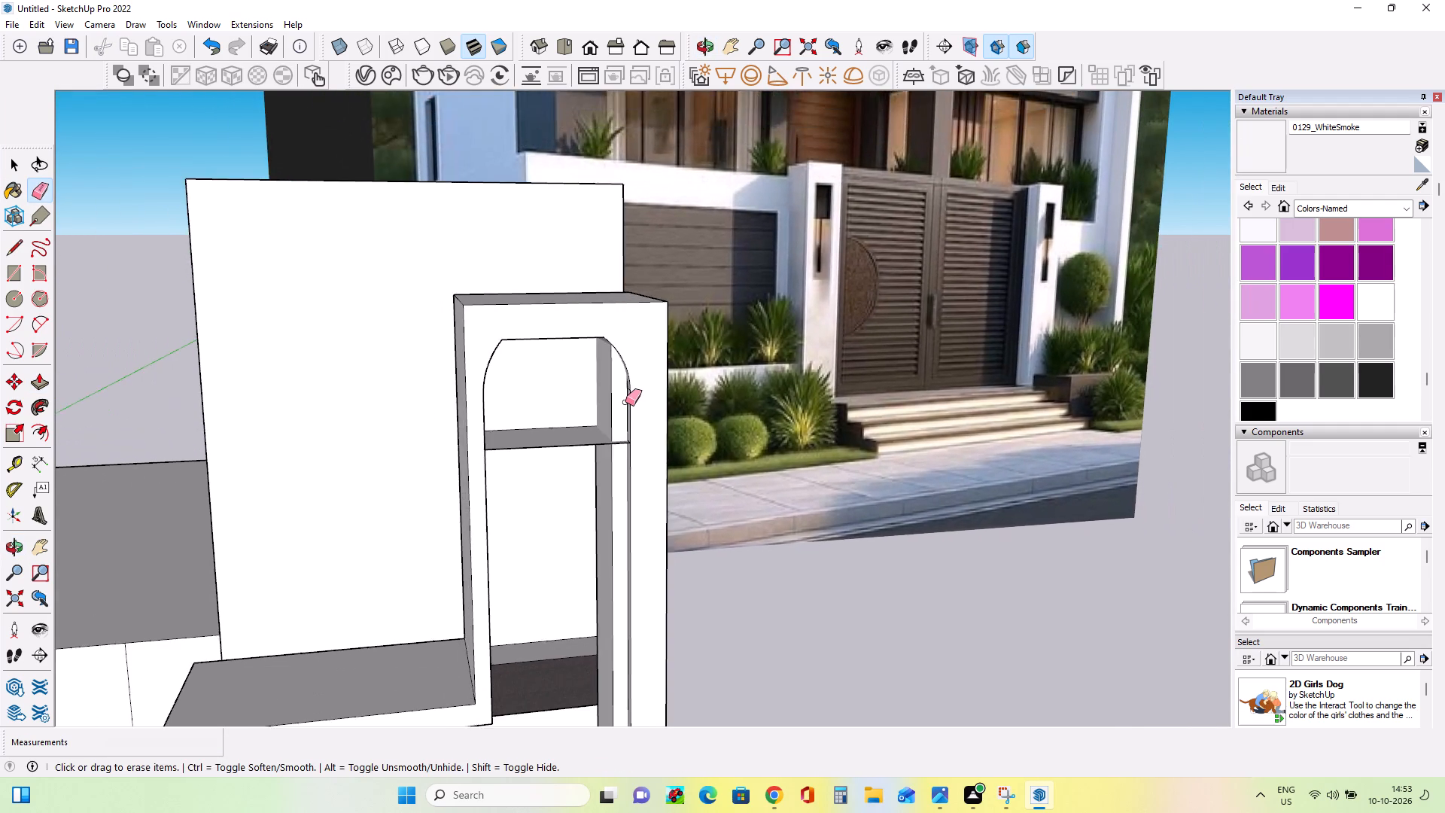
scroll(625, 402, "down", 13)
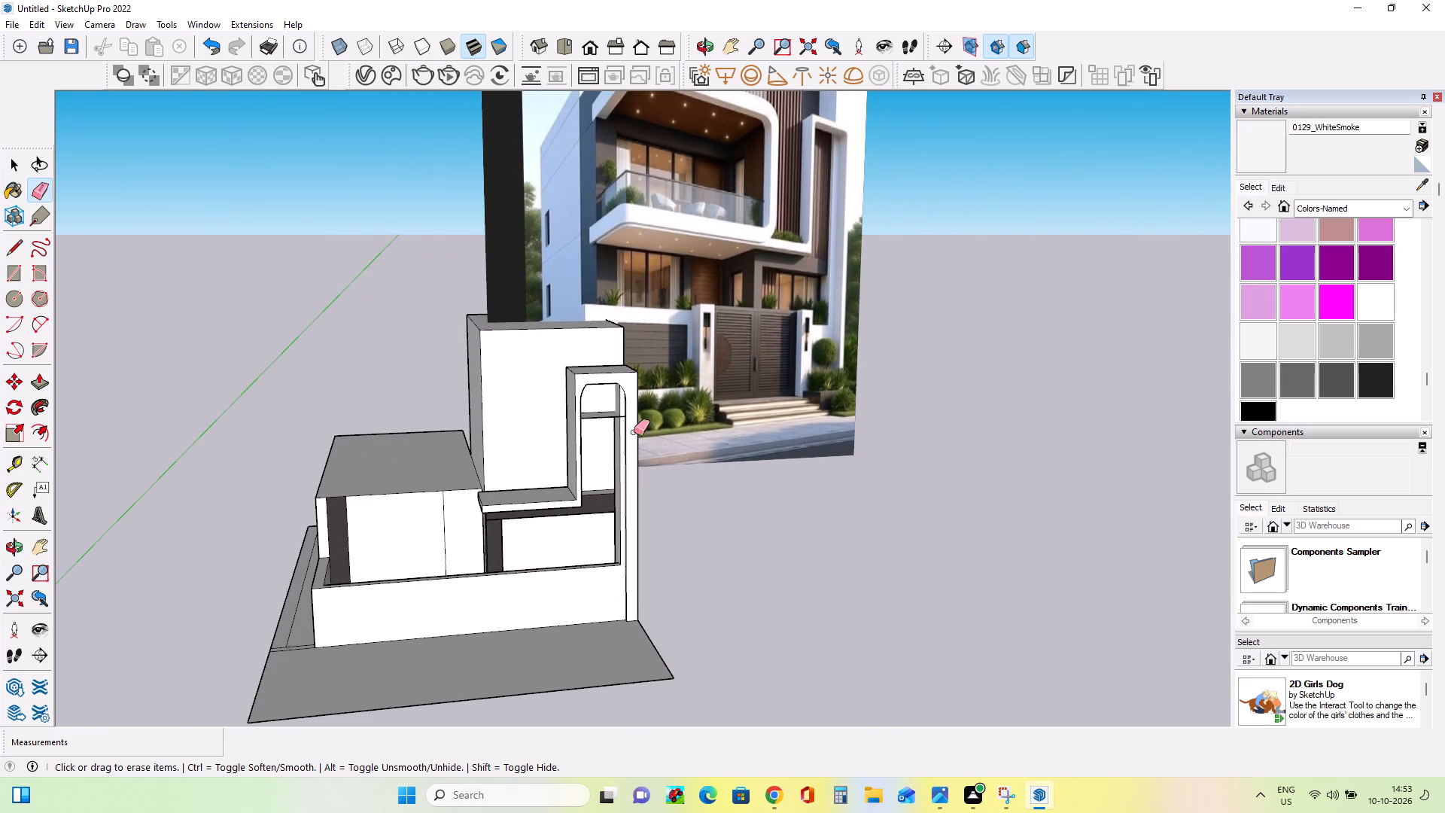
scroll(601, 377, "up", 10)
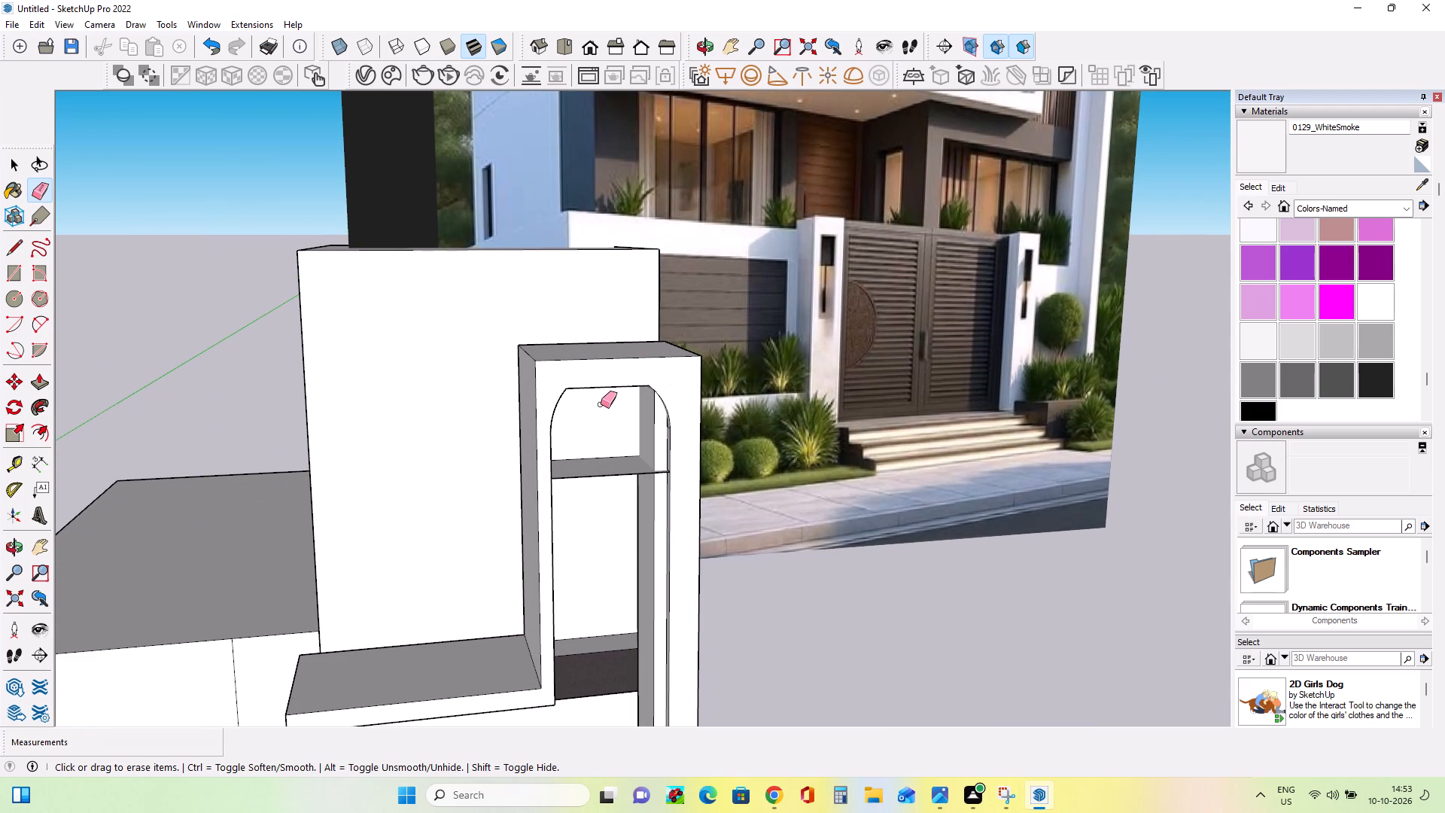
left_click(627, 475)
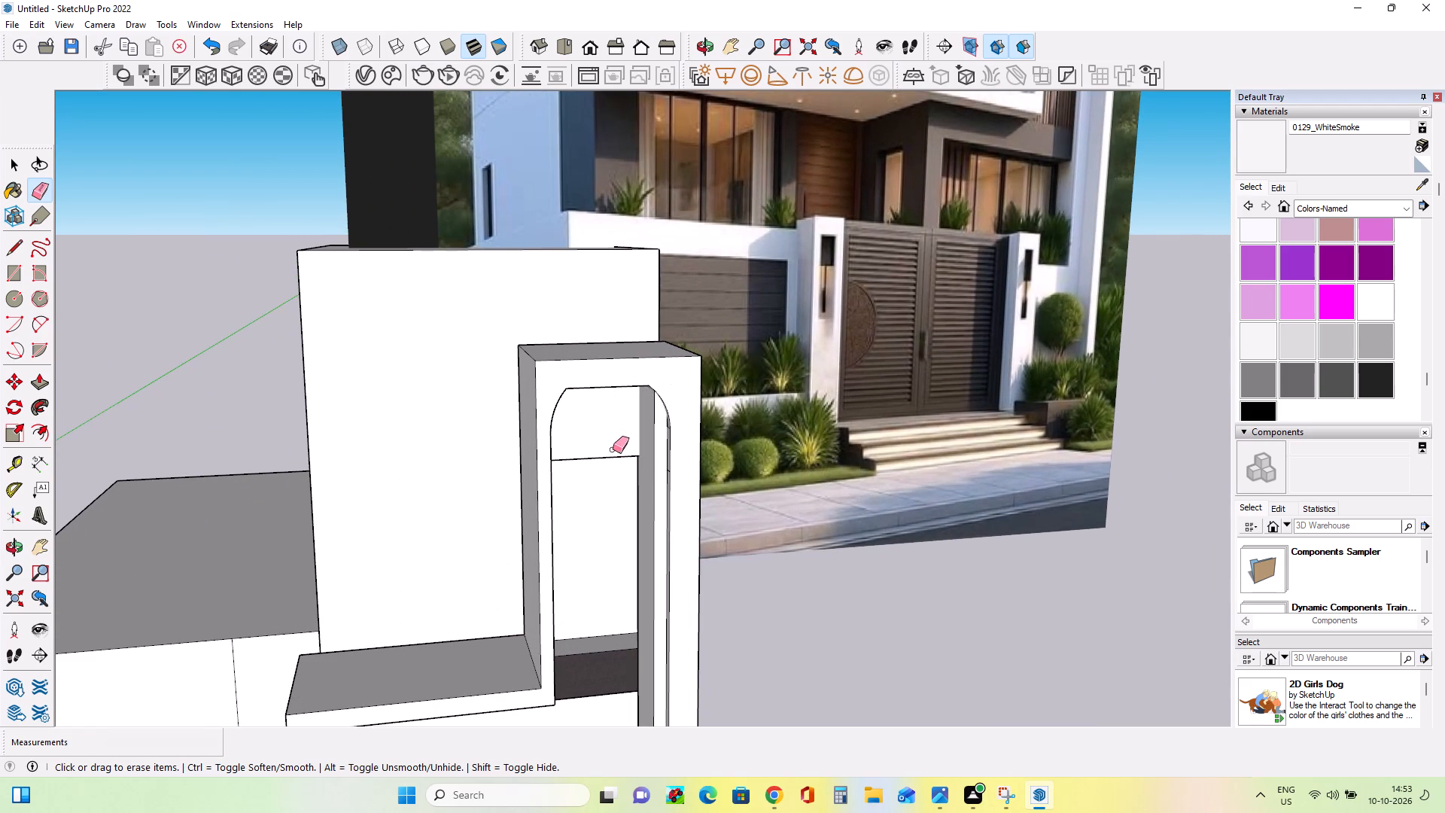
left_click(613, 458)
Draw a rectangle of about 11' 9 3/16" by 6' 3/4" closing the missing left inner side of the arched opening.
middle_click_drag(628, 478, 553, 489)
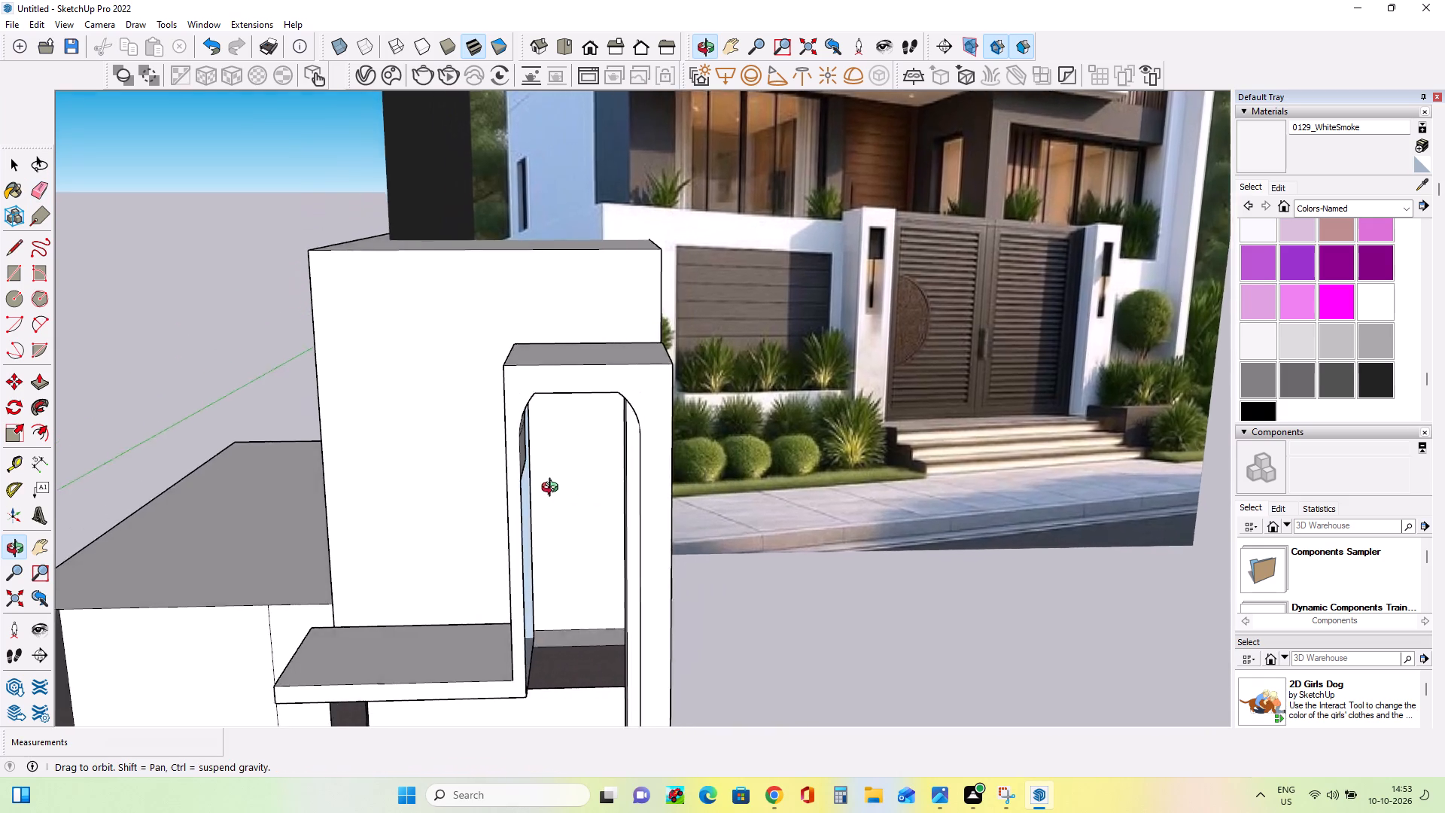
middle_click_drag(553, 489, 550, 451)
middle_click_drag(482, 492, 357, 537)
middle_click_drag(559, 554, 509, 493)
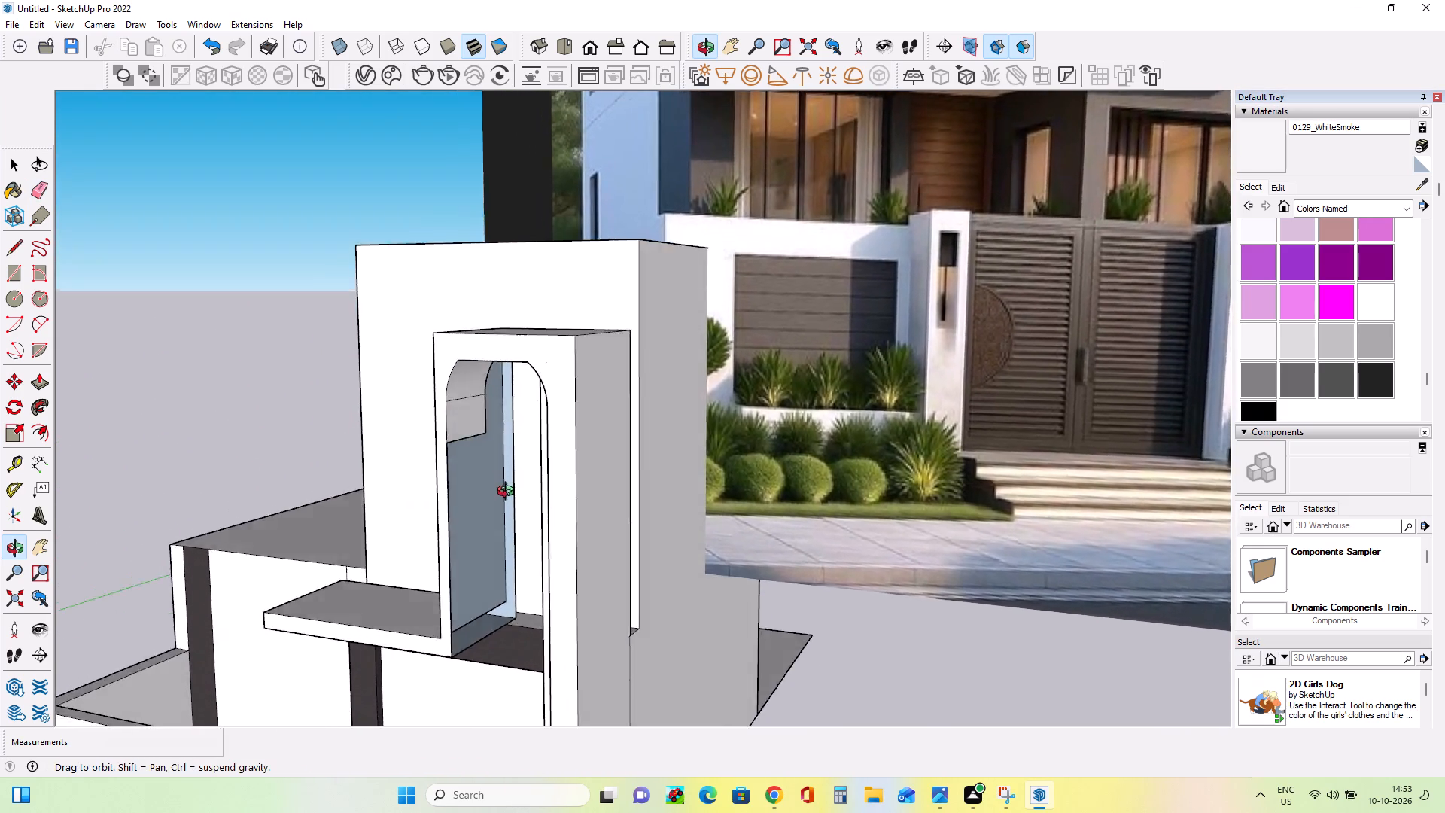
middle_click_drag(509, 493, 510, 402)
middle_click_drag(528, 469, 829, 531)
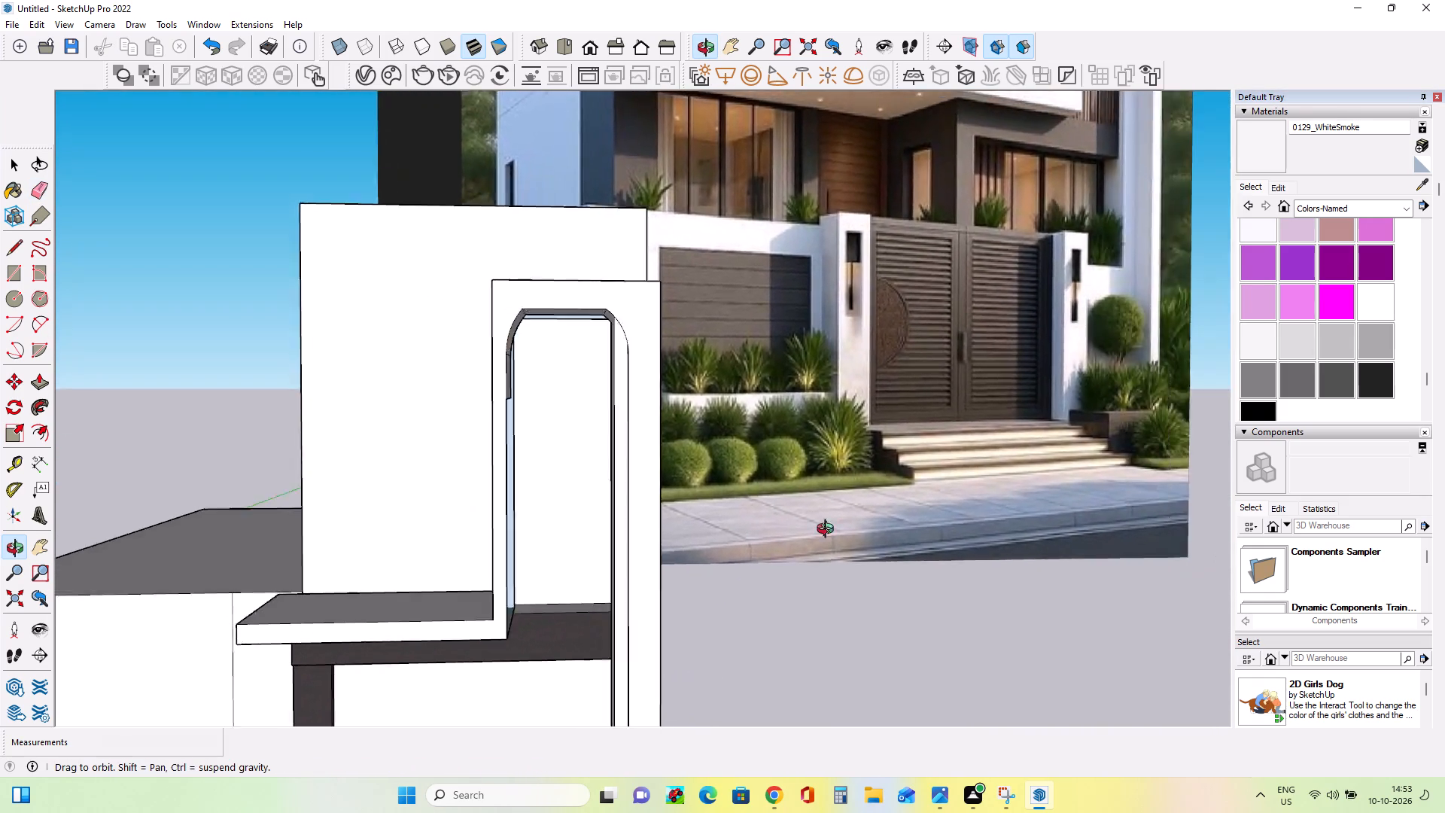
middle_click_drag(829, 531, 869, 522)
middle_click_drag(693, 513, 468, 564)
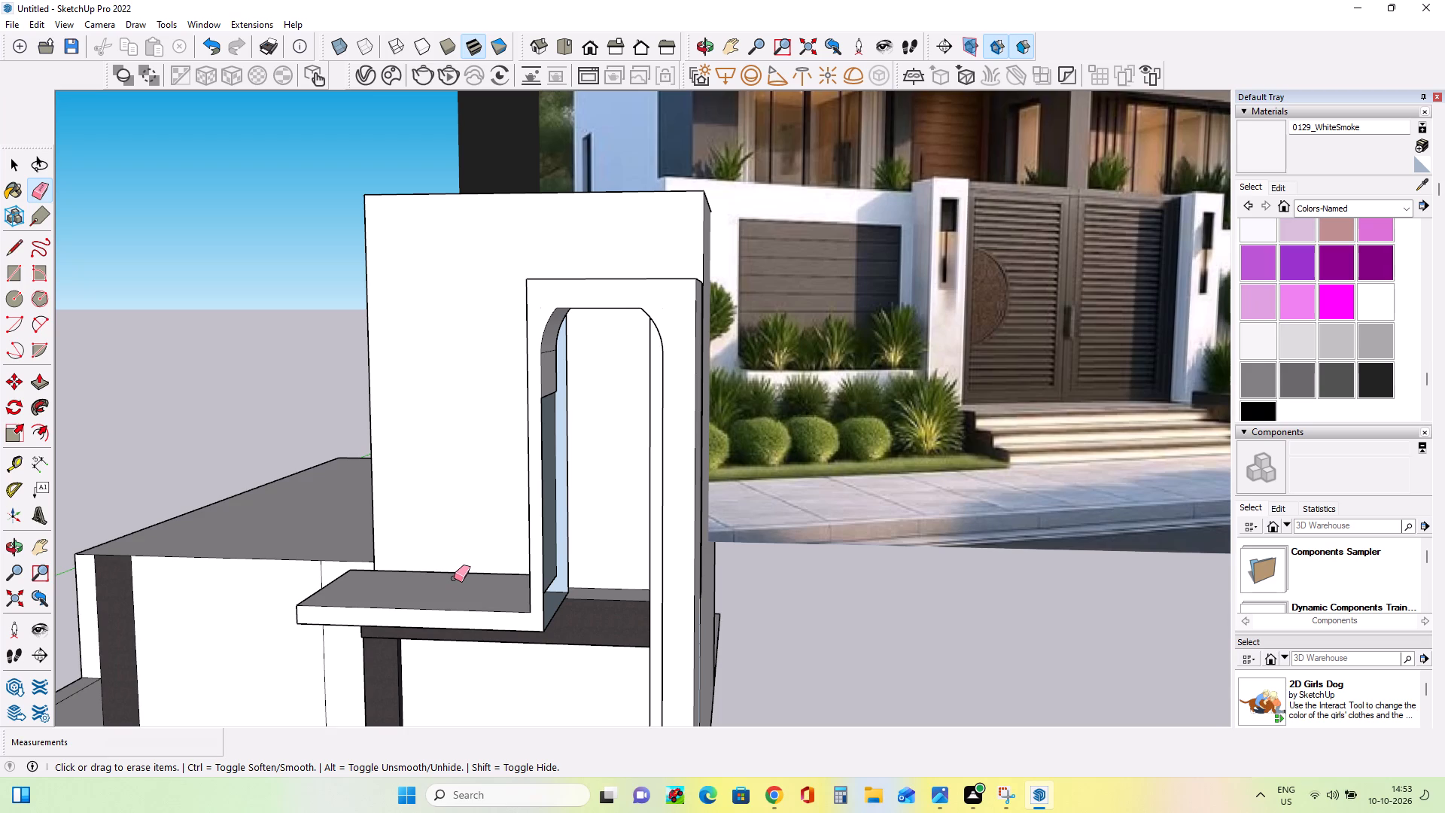
middle_click_drag(574, 504, 445, 510)
left_click(14, 280)
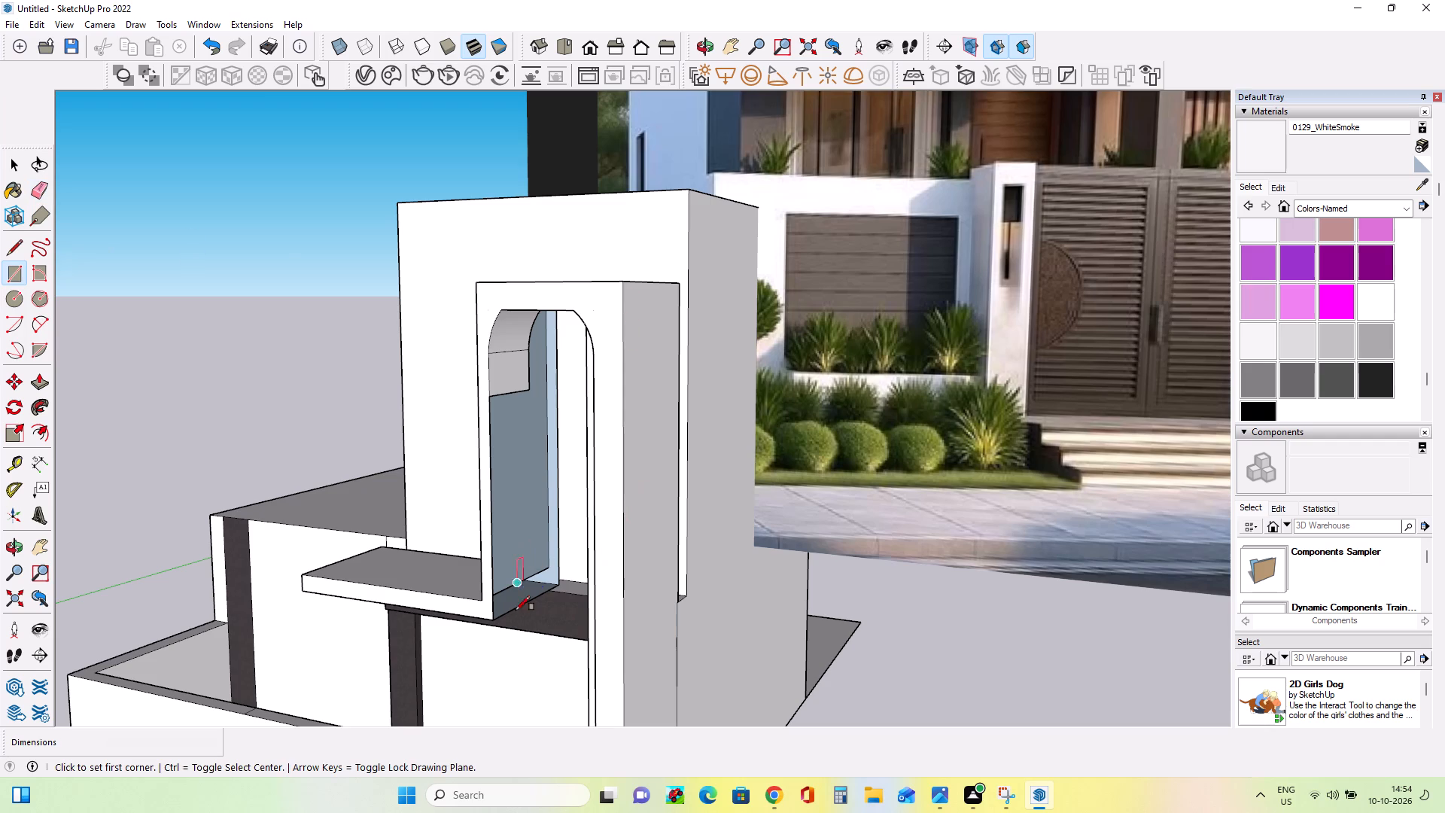
left_click(494, 619)
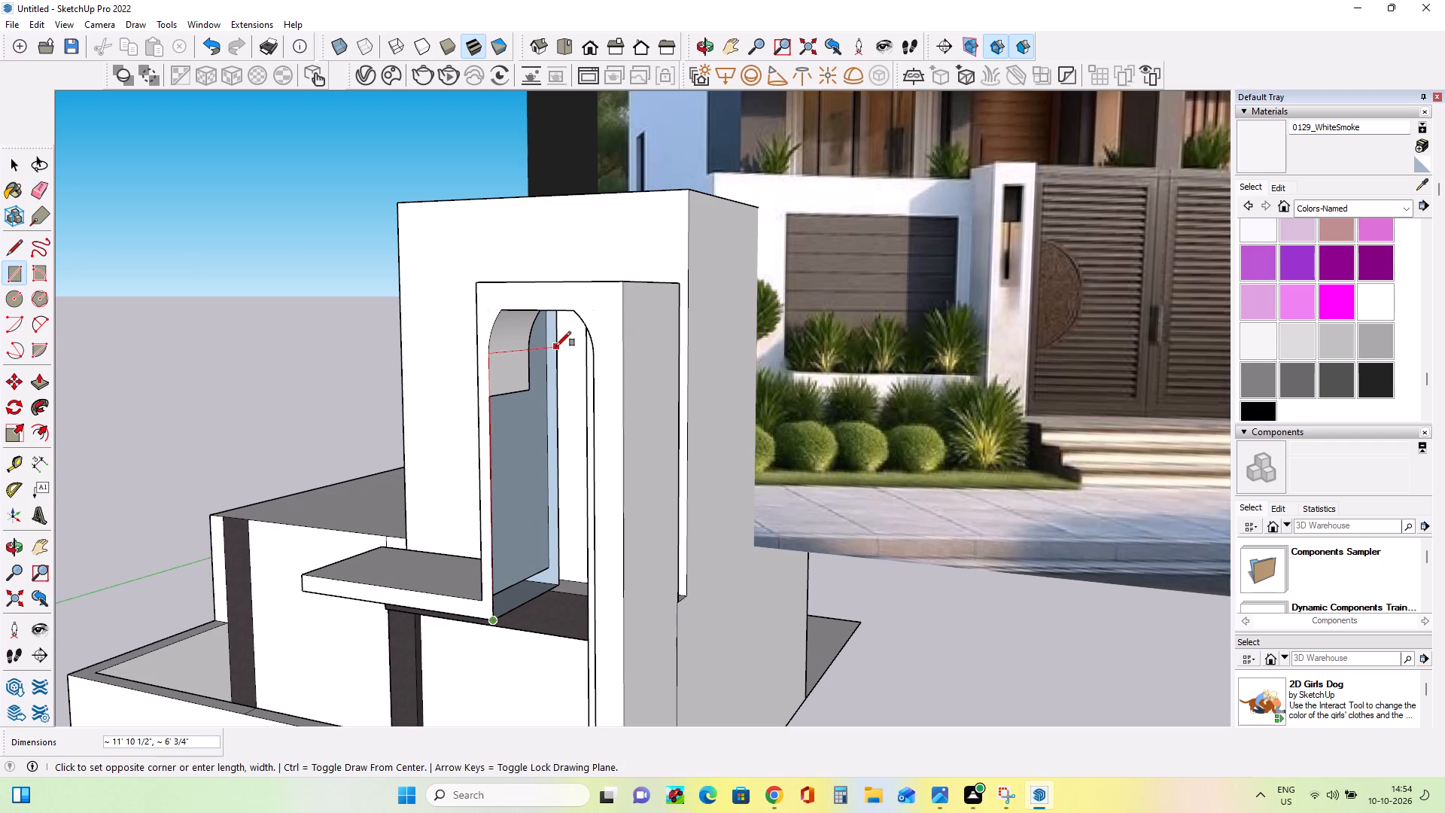
left_click(558, 349)
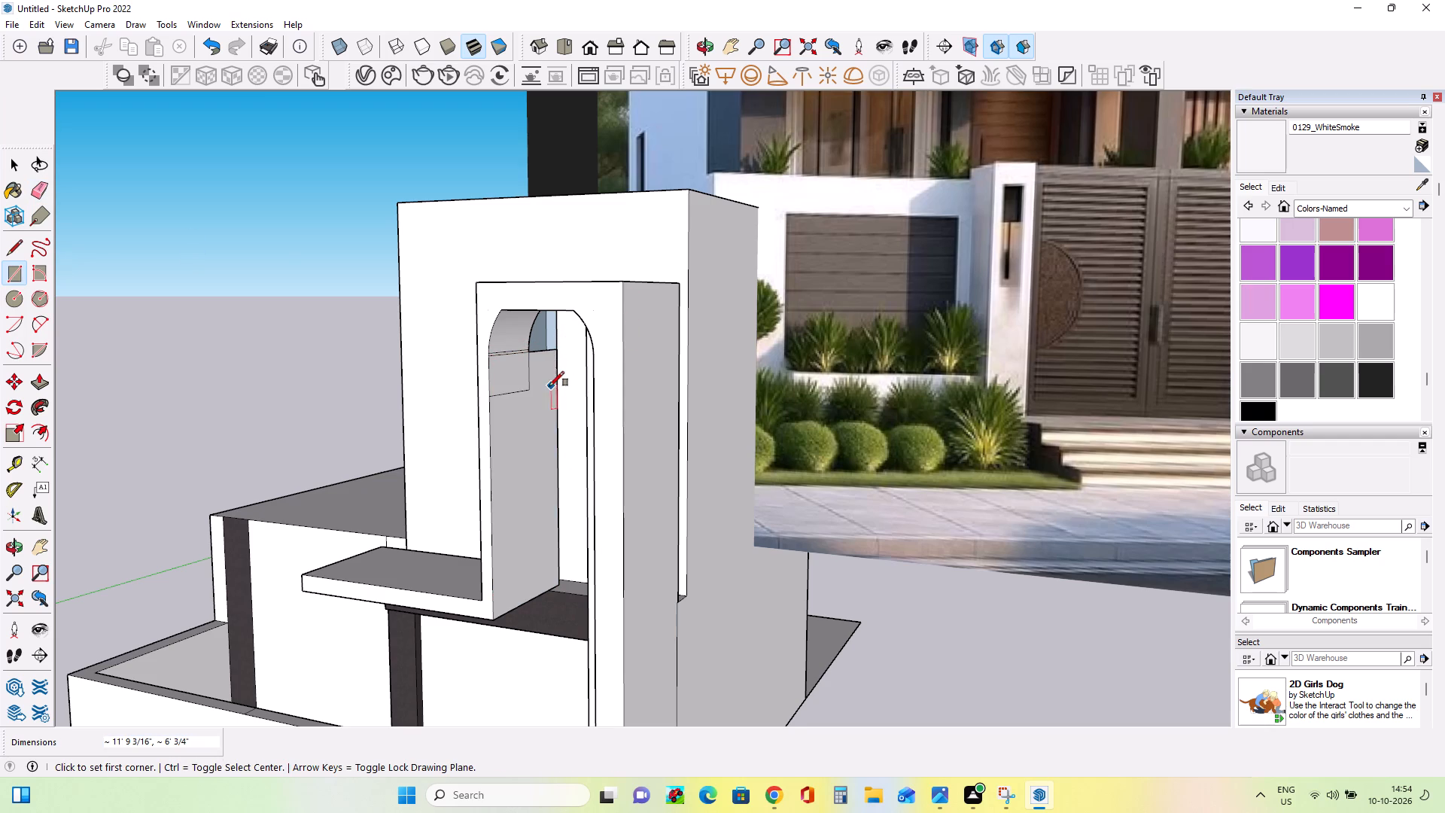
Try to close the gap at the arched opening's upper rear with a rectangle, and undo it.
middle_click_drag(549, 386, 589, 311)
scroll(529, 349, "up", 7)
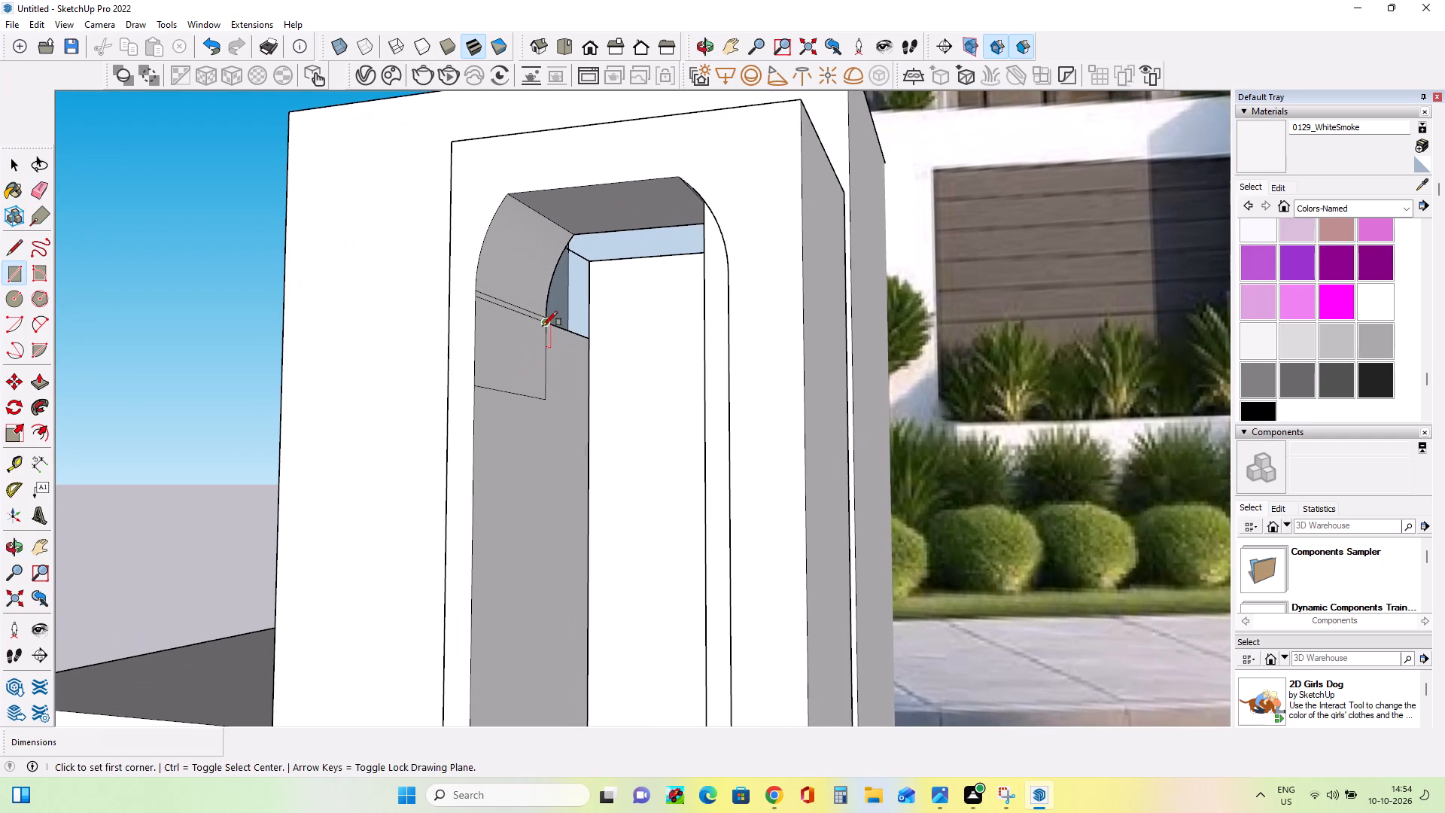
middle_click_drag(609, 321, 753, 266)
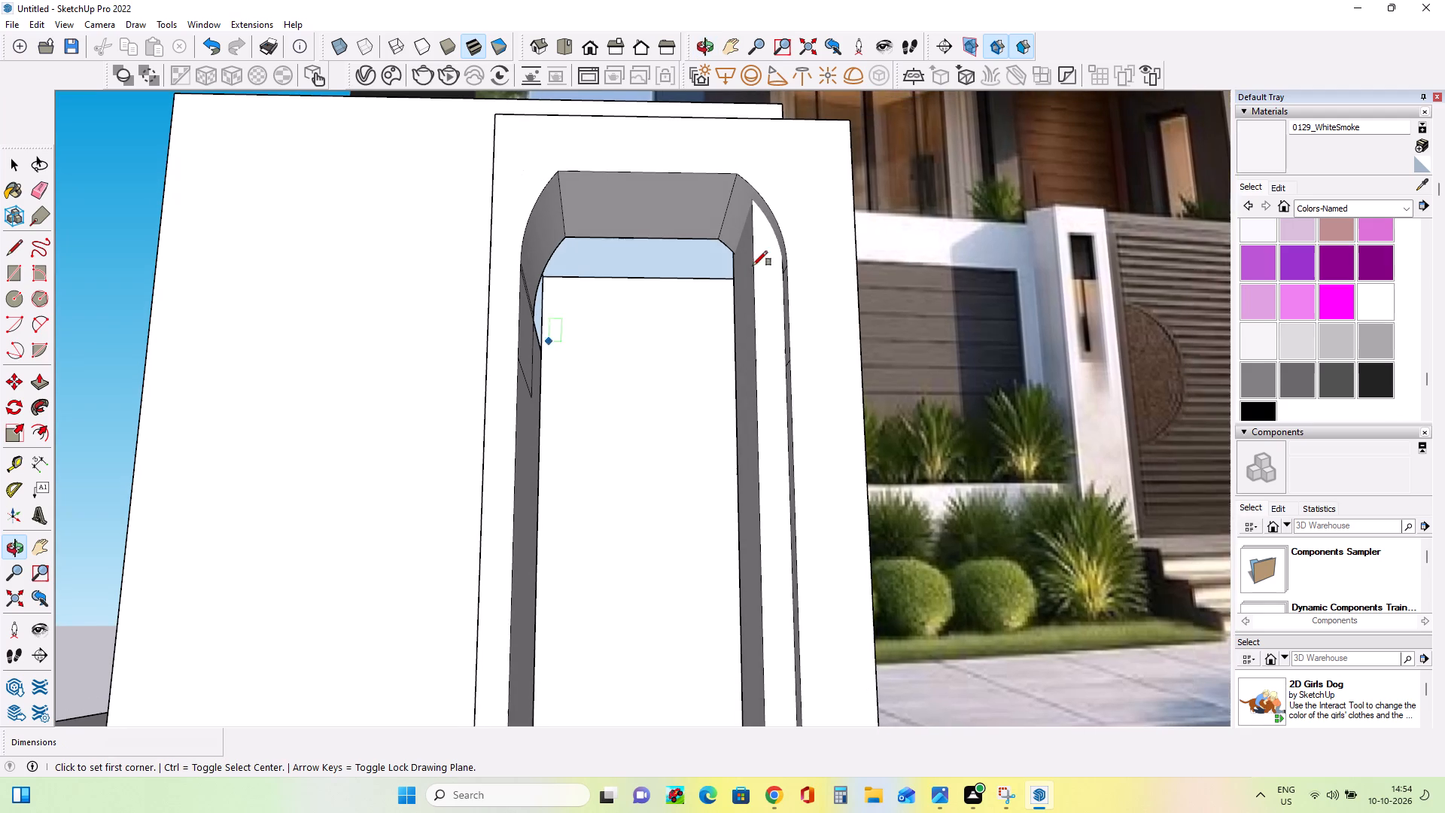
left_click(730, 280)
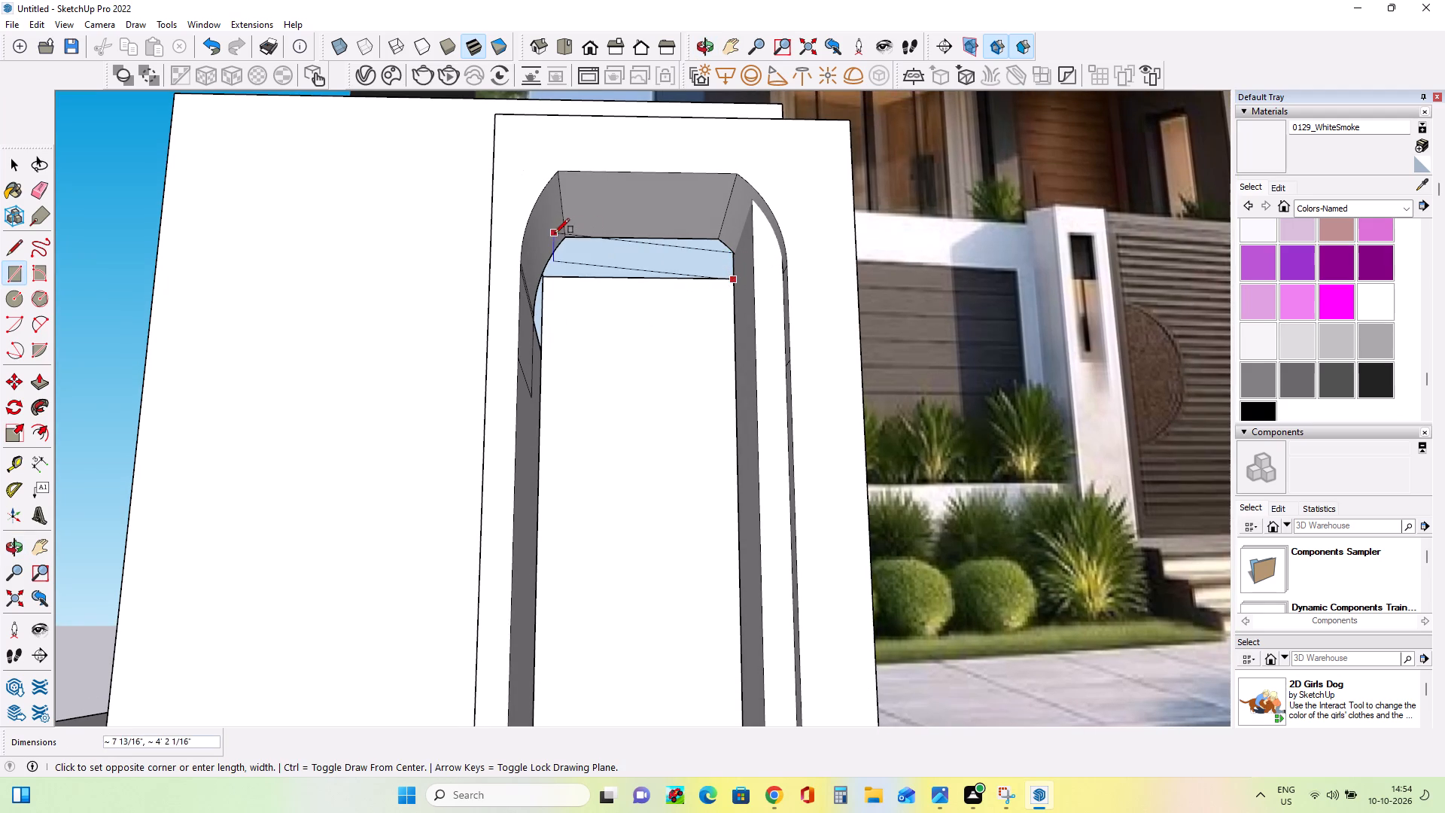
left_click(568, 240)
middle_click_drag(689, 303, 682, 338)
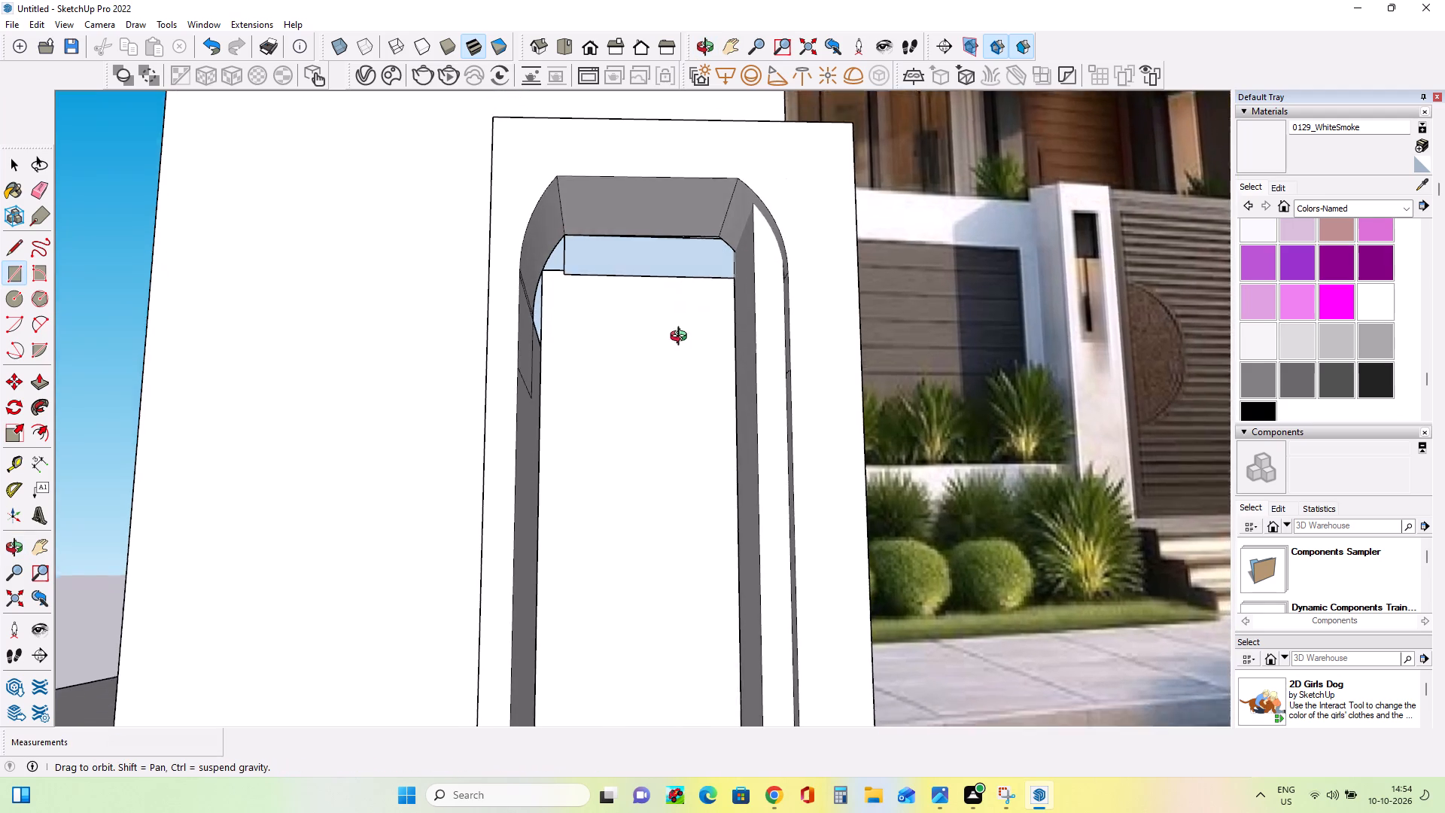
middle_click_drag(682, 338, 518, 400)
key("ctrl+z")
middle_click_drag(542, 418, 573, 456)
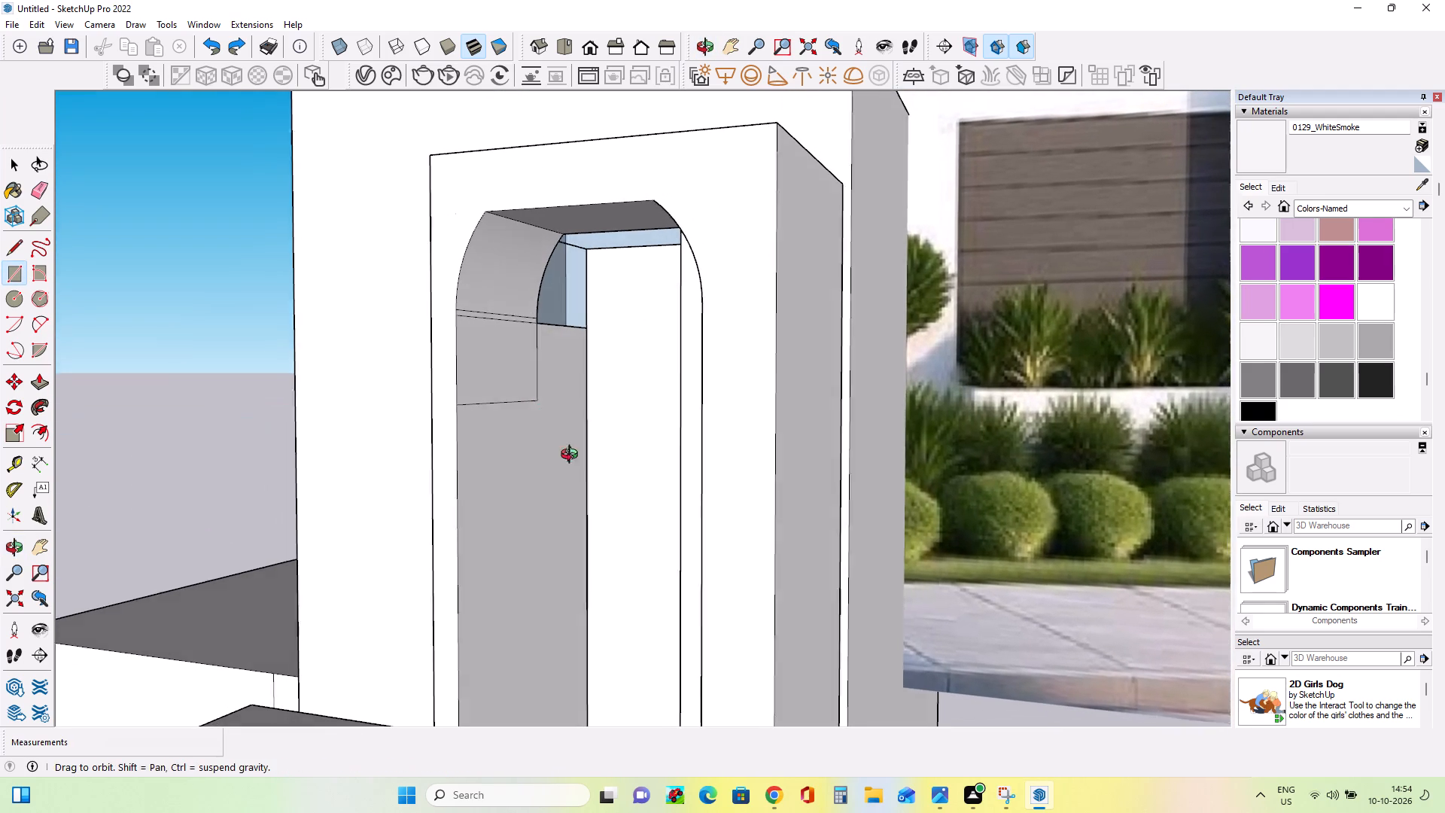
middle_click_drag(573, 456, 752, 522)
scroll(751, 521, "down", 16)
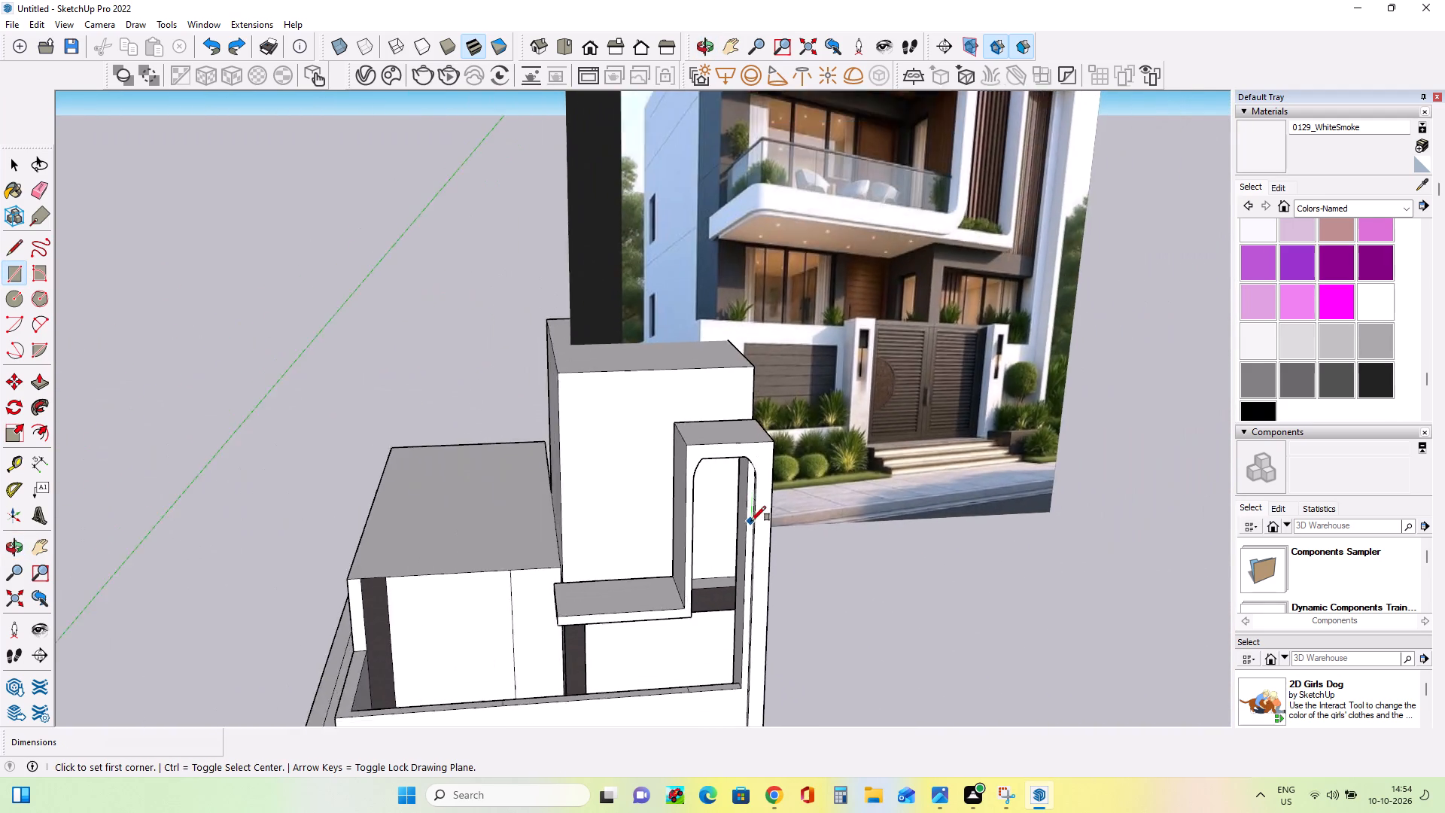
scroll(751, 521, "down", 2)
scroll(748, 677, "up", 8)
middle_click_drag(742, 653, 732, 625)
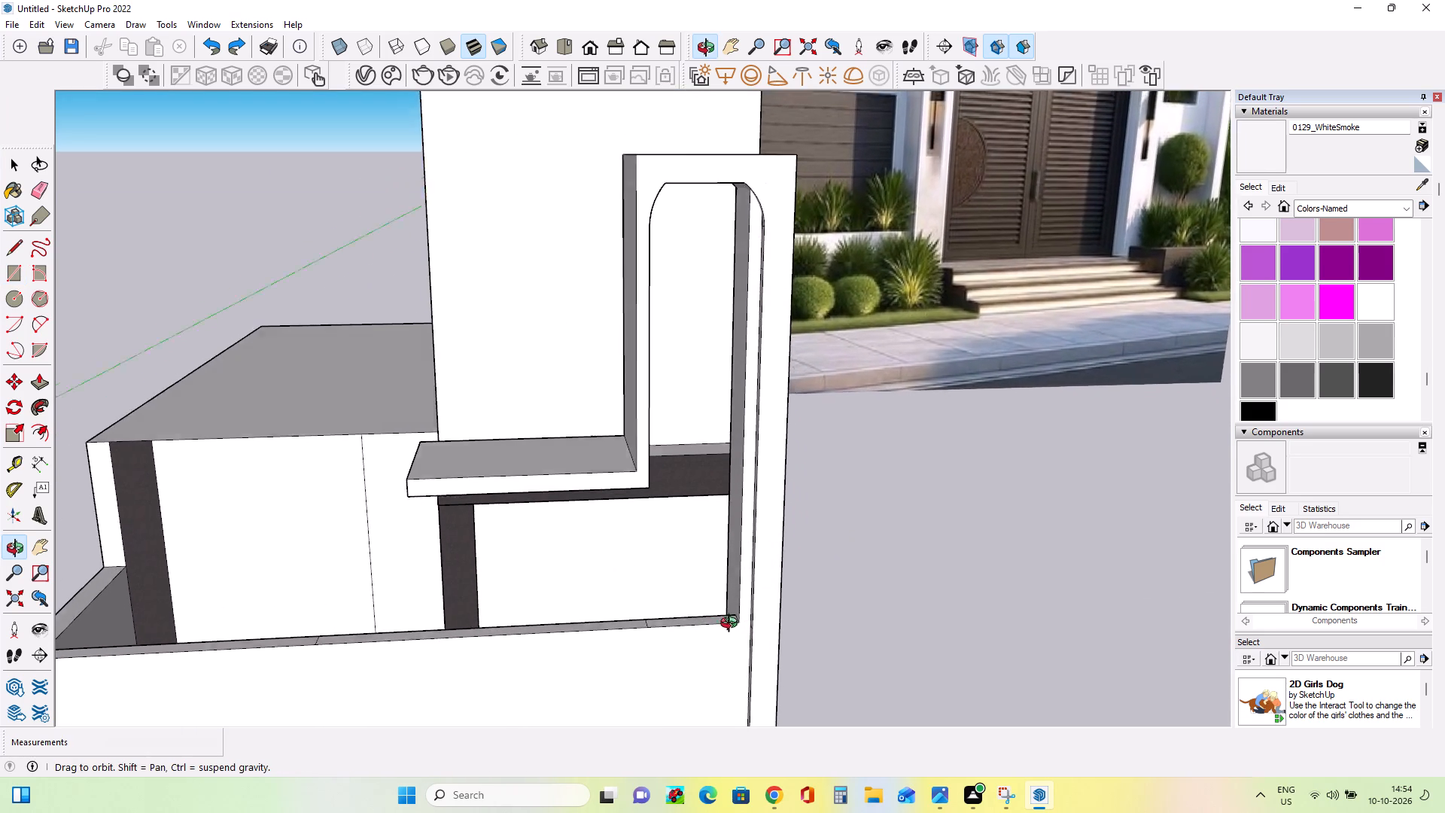
Extend the ledge's free end along the front of the lower block with successive Push/Pulls, the final one about 16' 6 15/16".
middle_click_drag(732, 625, 732, 623)
middle_click_drag(756, 531, 704, 536)
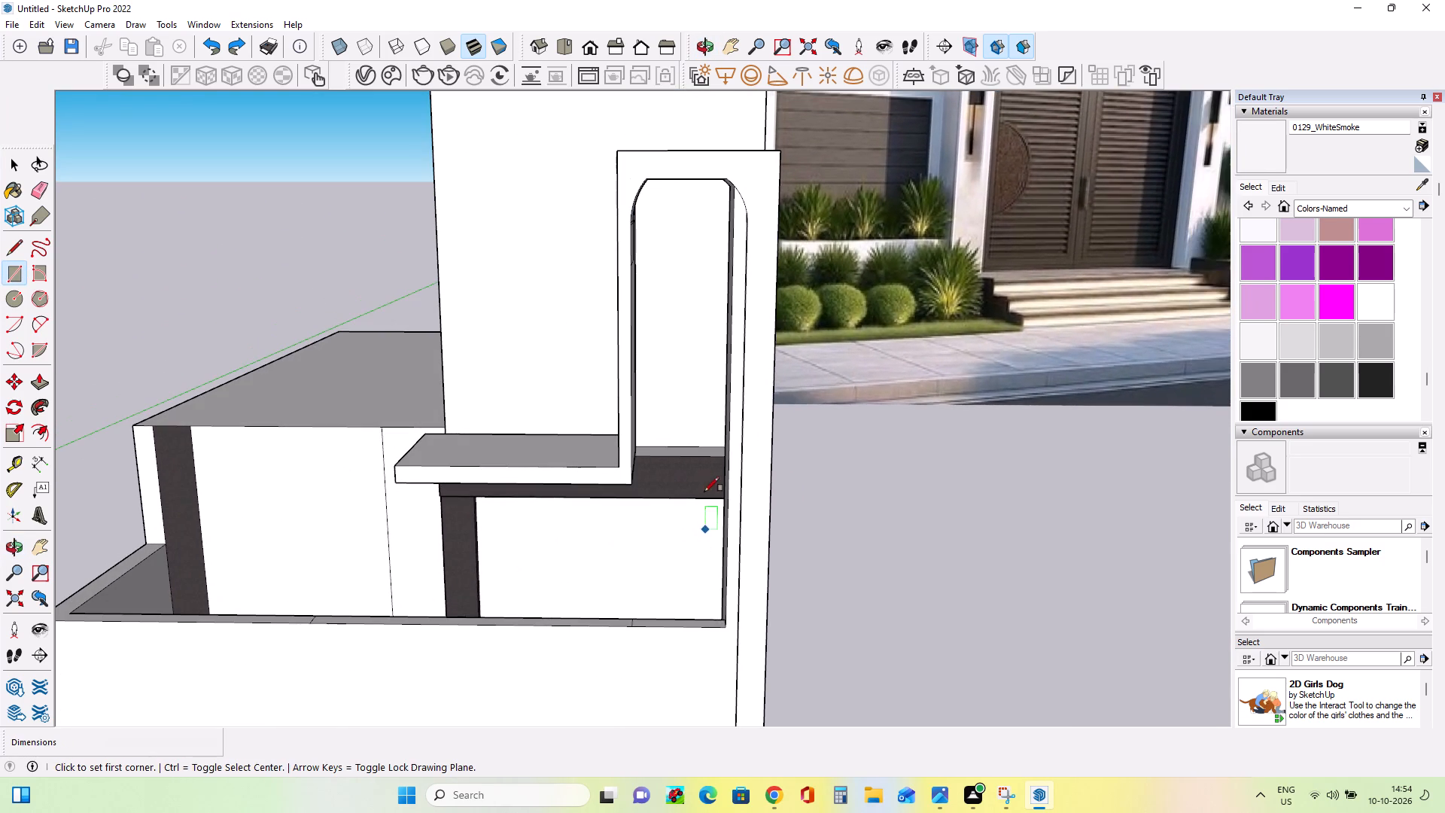
scroll(683, 434, "down", 4)
scroll(780, 513, "down", 4)
middle_click_drag(640, 520, 643, 501)
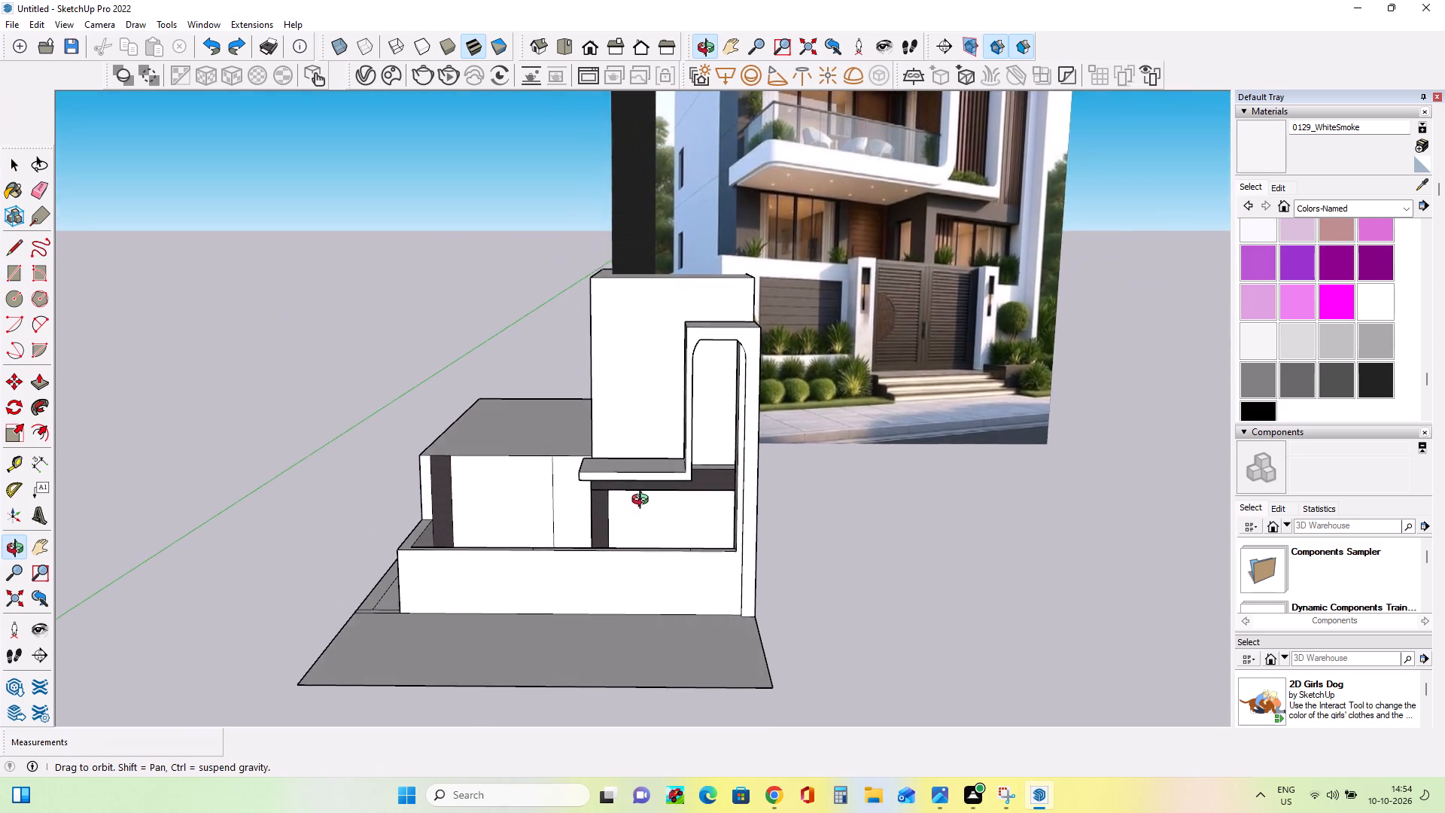
middle_click_drag(643, 501, 662, 490)
scroll(686, 465, "down", 5)
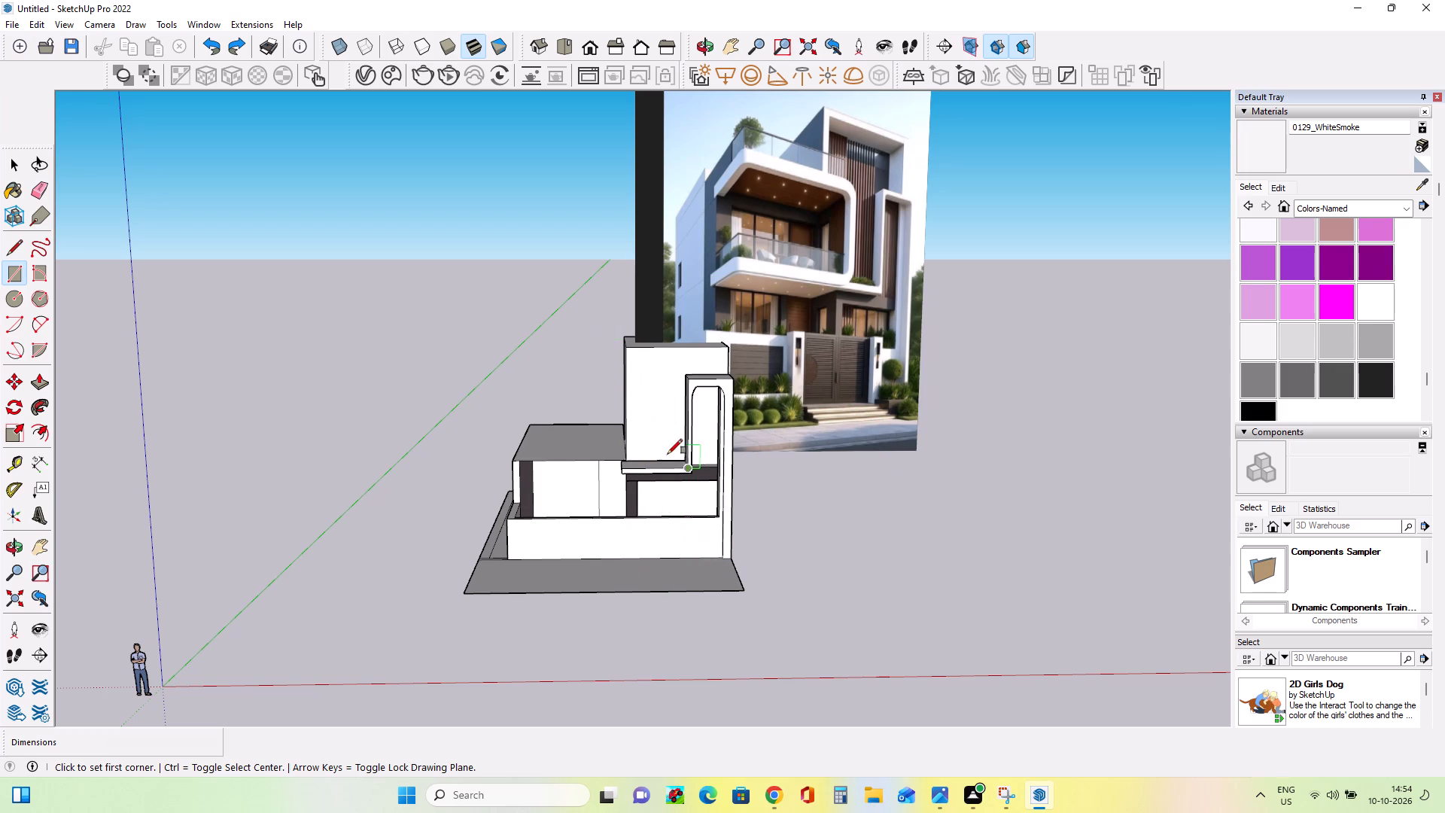
middle_click_drag(667, 449, 828, 520)
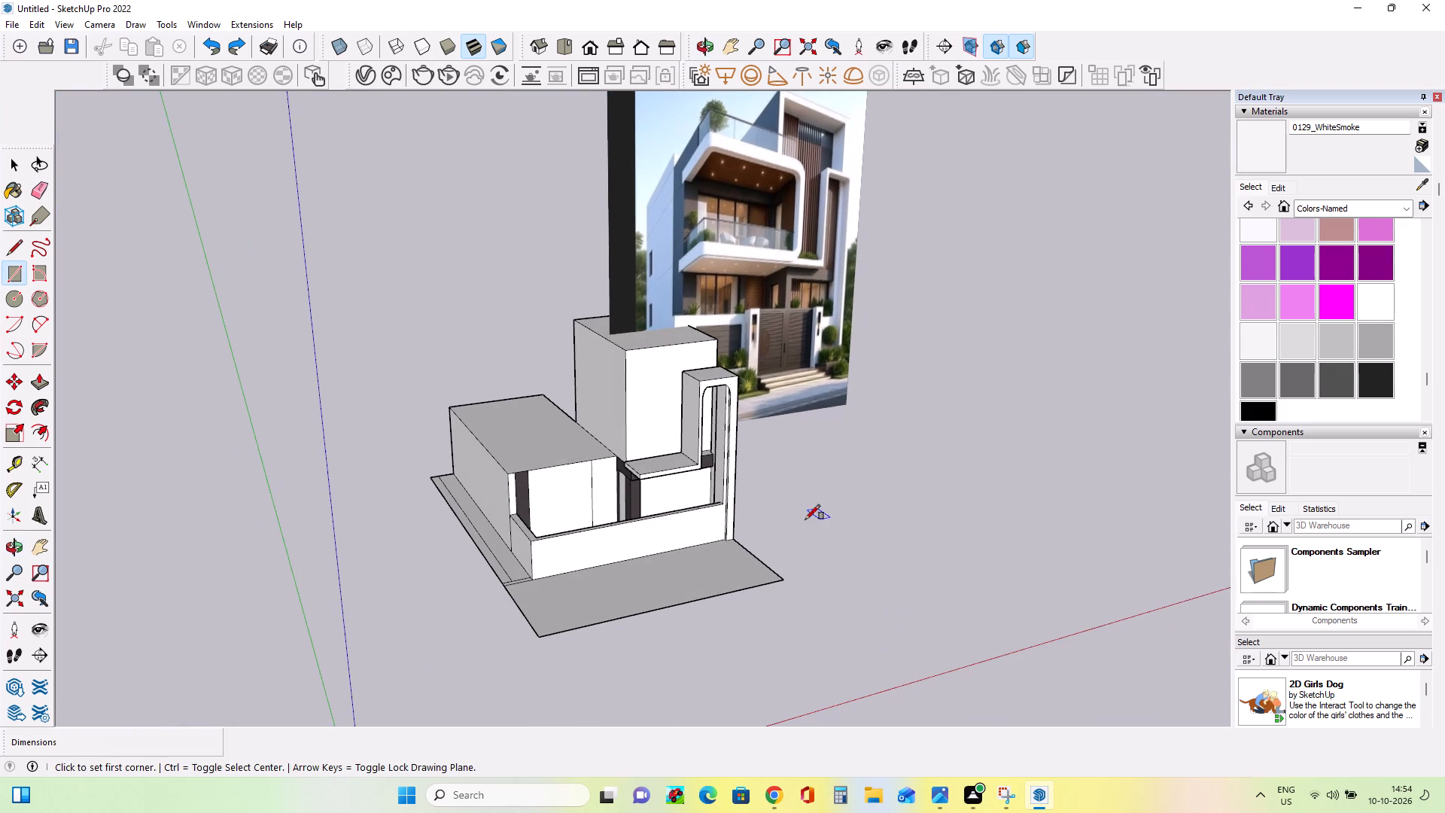
middle_click_drag(756, 524, 670, 492)
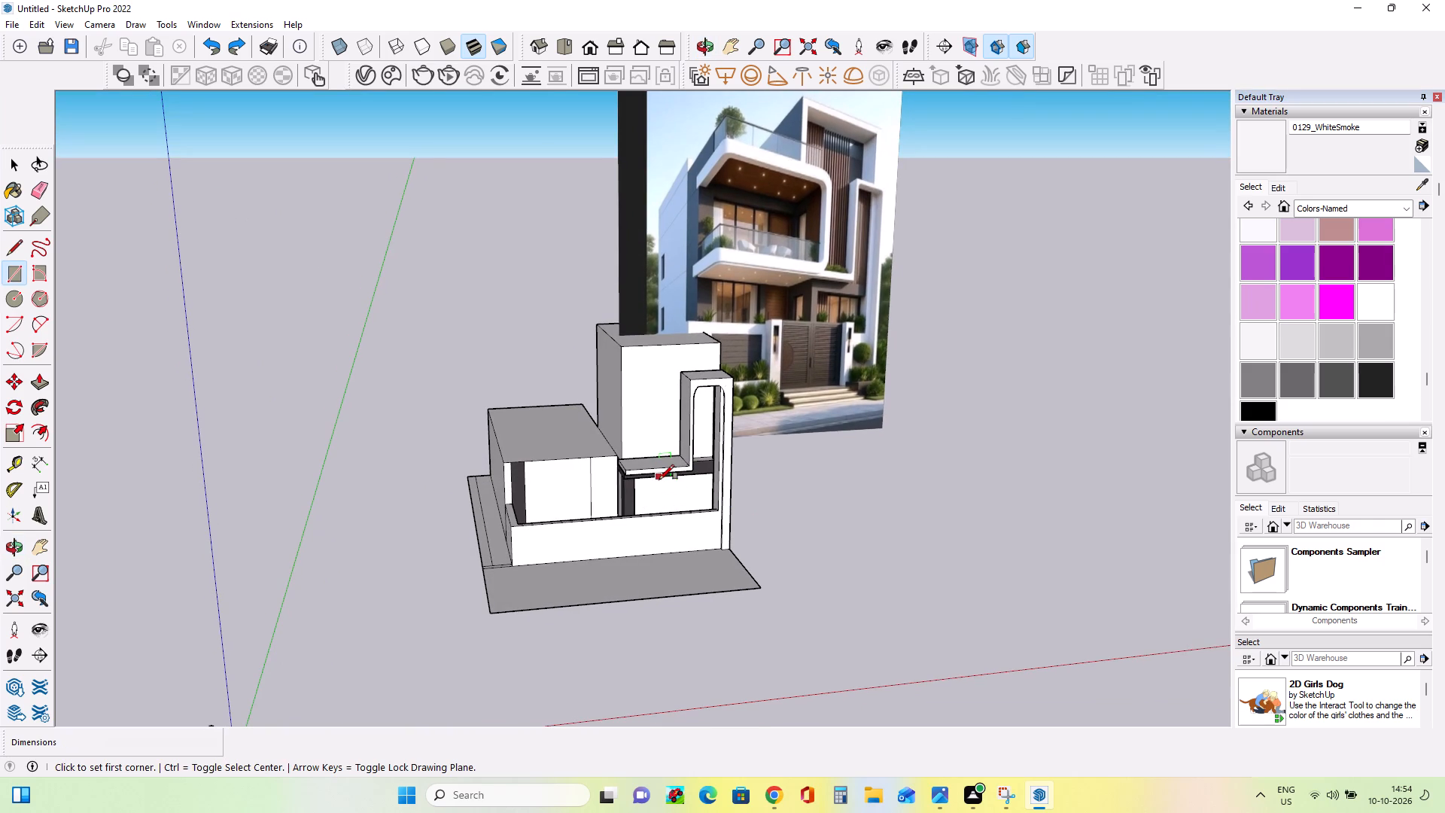
scroll(616, 467, "down", 1)
scroll(616, 467, "up", 3)
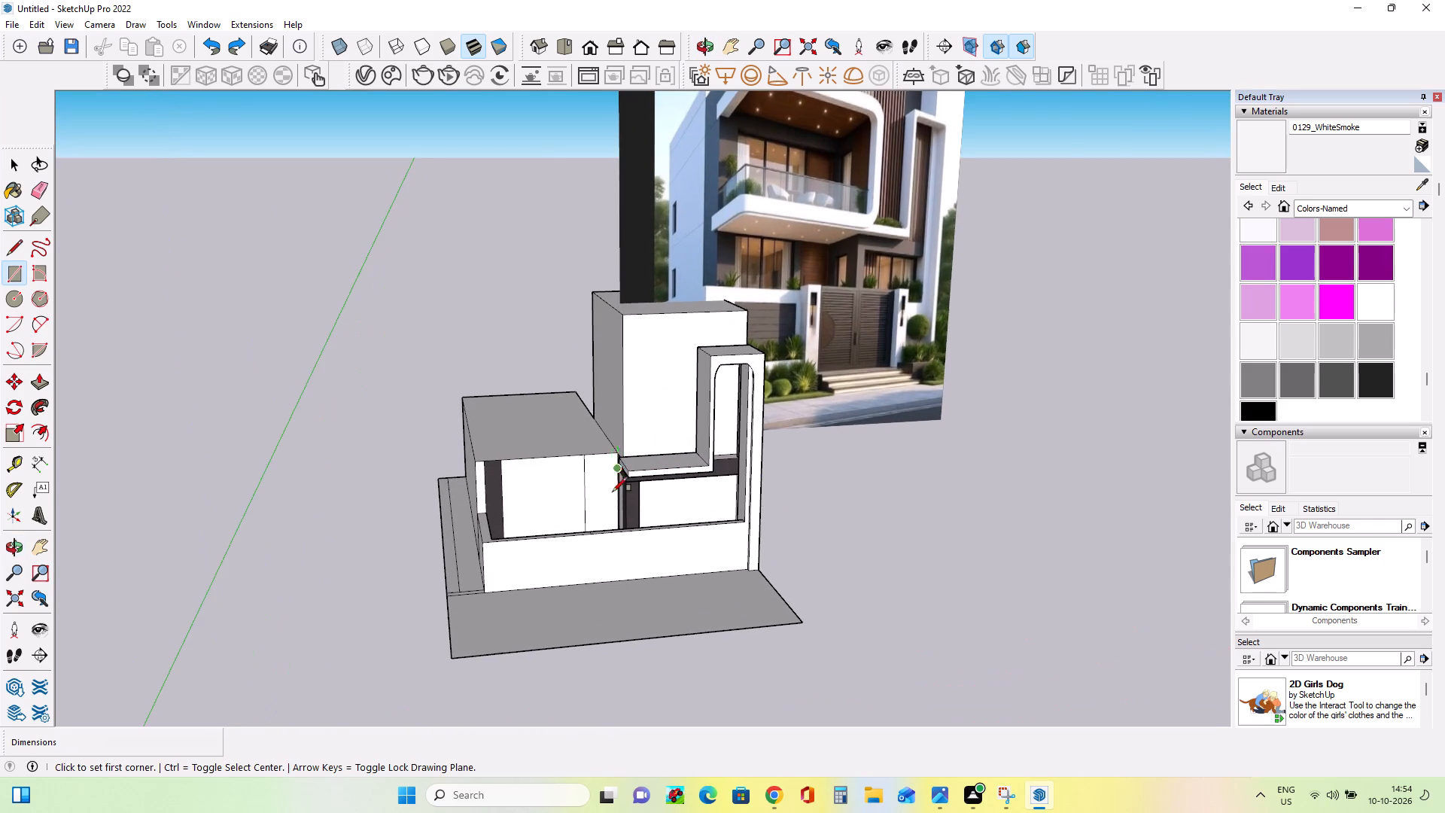
scroll(613, 504, "up", 4)
middle_click_drag(619, 504, 679, 537)
middle_click_drag(643, 504, 649, 505)
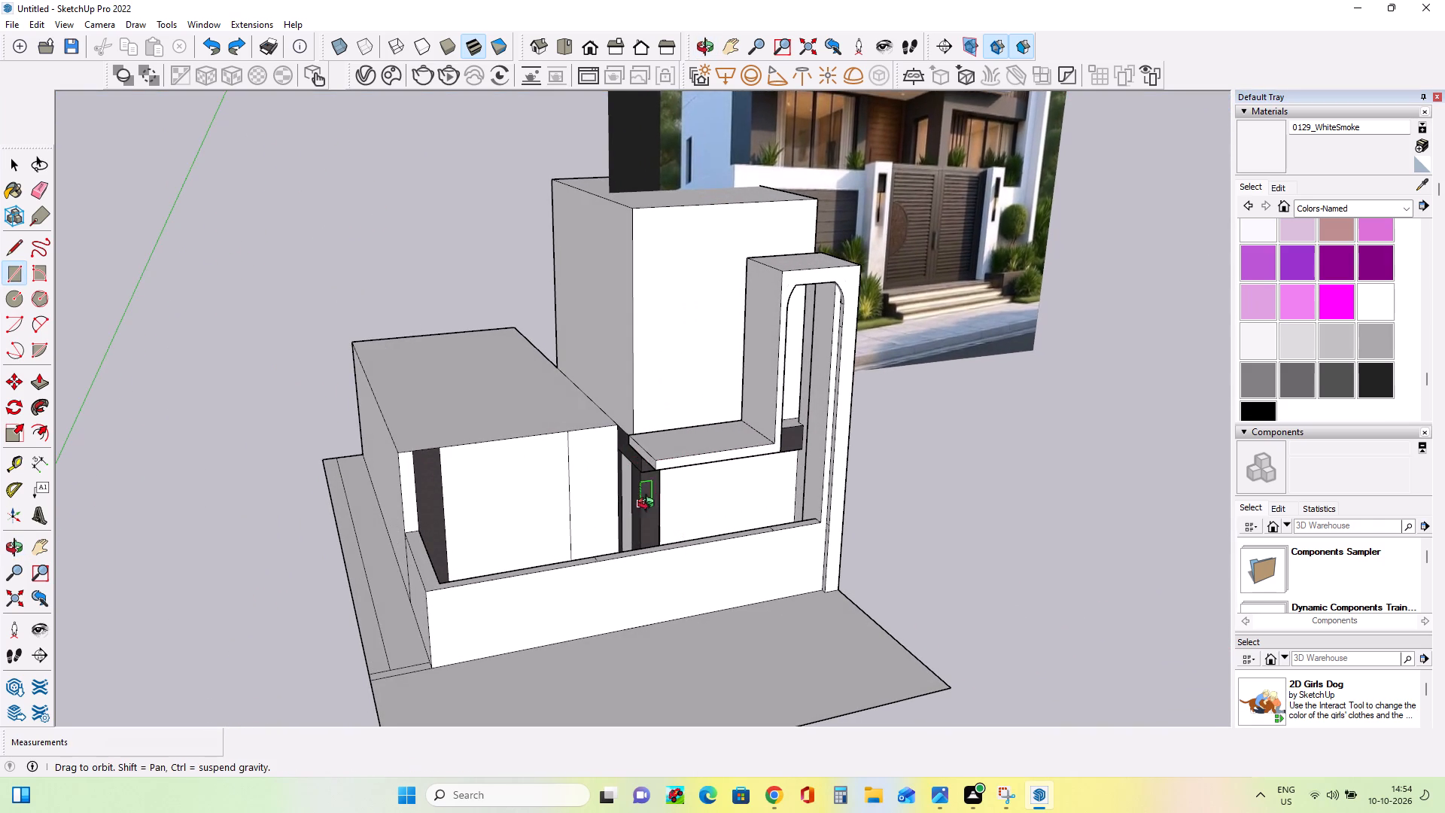
middle_click_drag(649, 505, 868, 548)
middle_click_drag(549, 498, 647, 527)
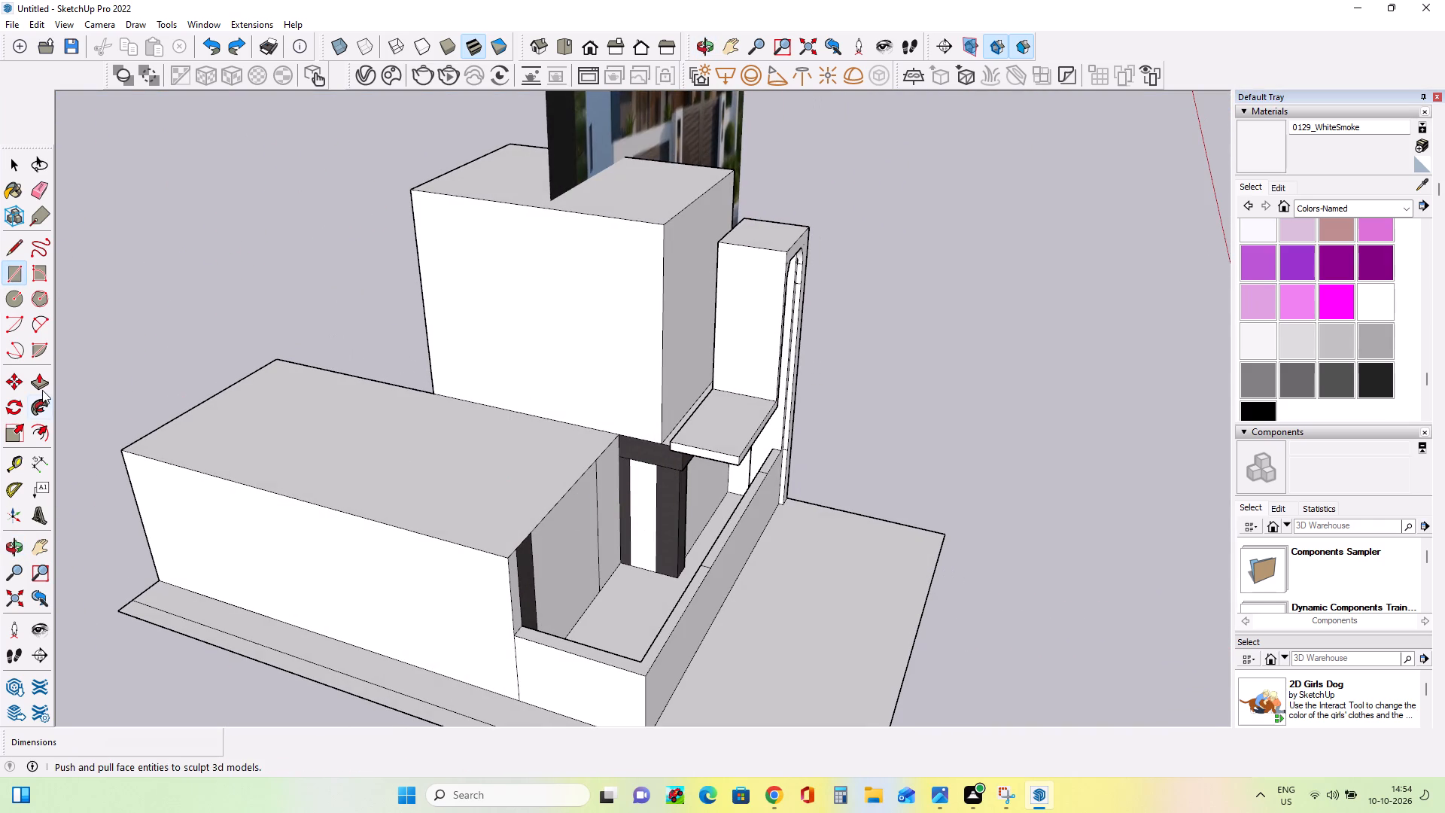
left_click(42, 390)
left_click(684, 446)
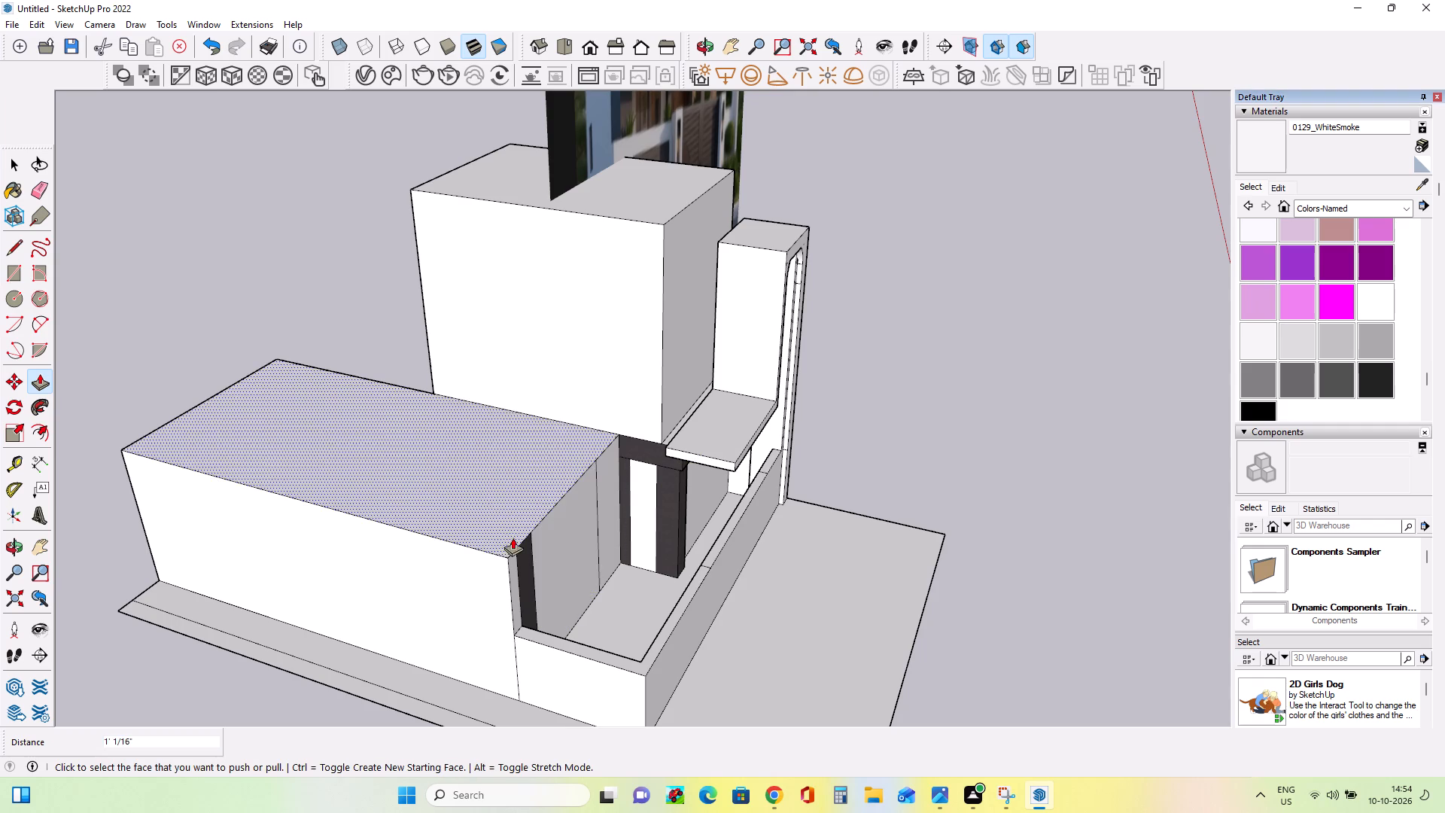
left_click_drag(719, 466, 710, 469)
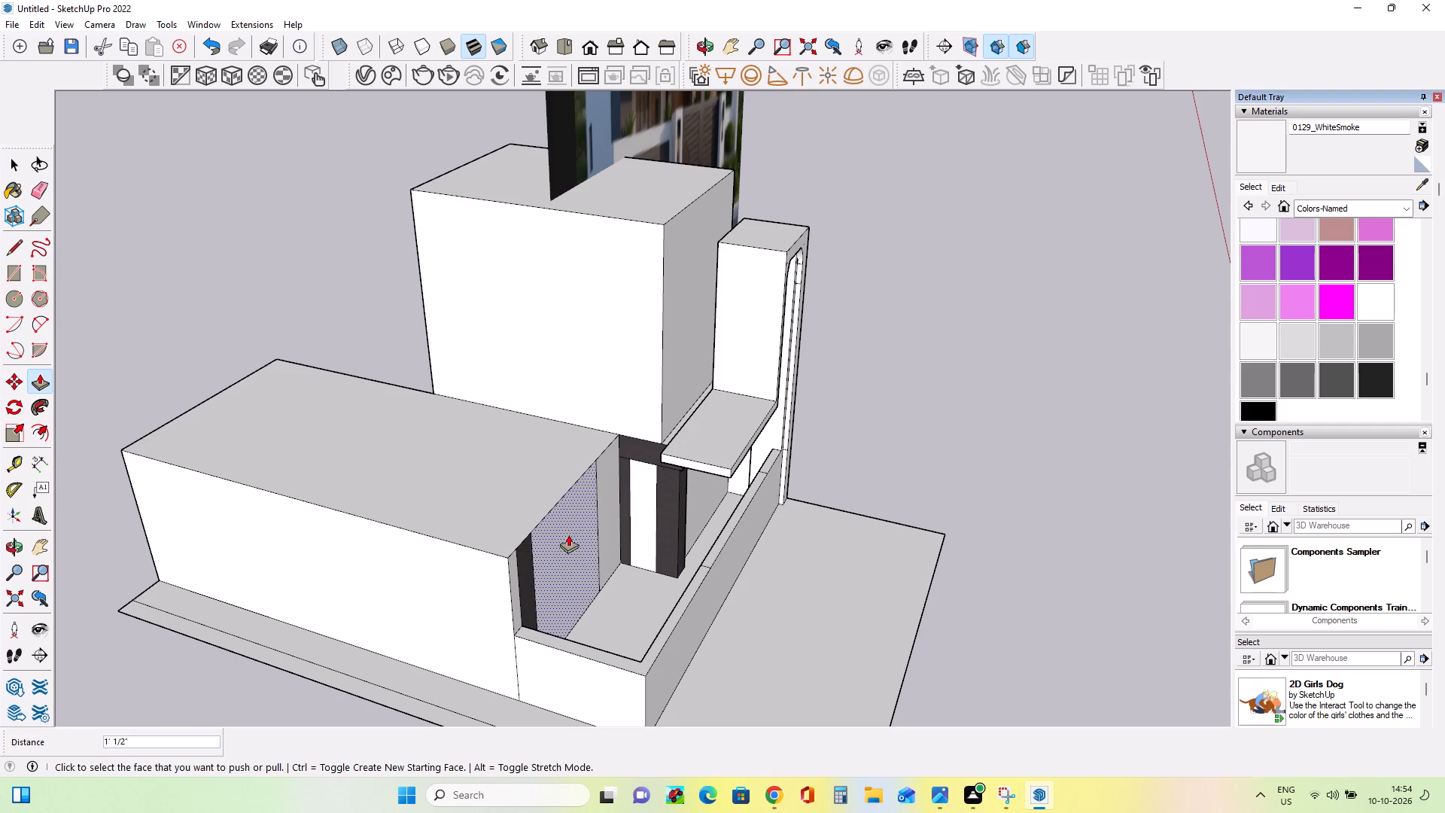
left_click(680, 461)
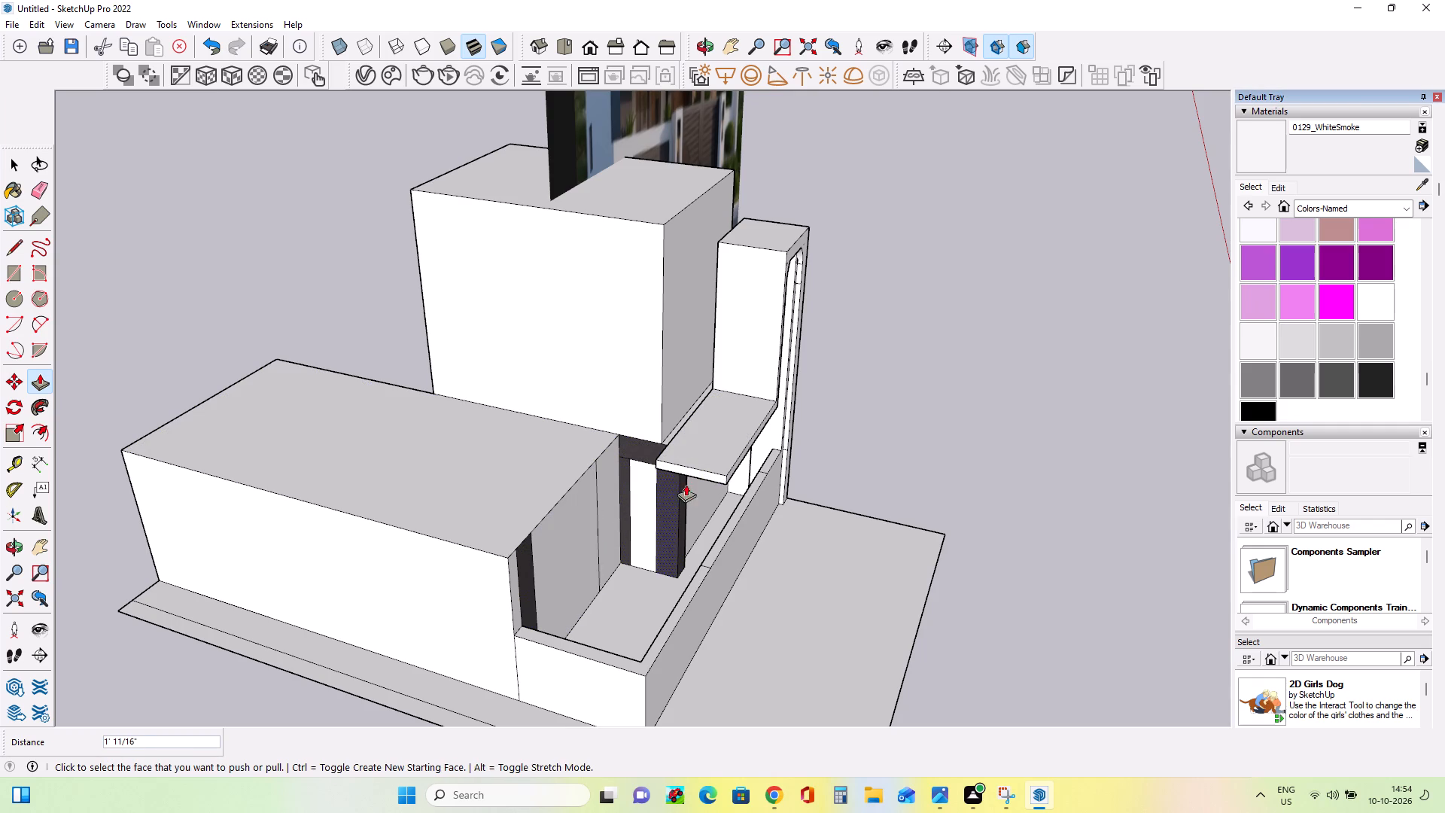
left_click_drag(698, 470, 537, 592)
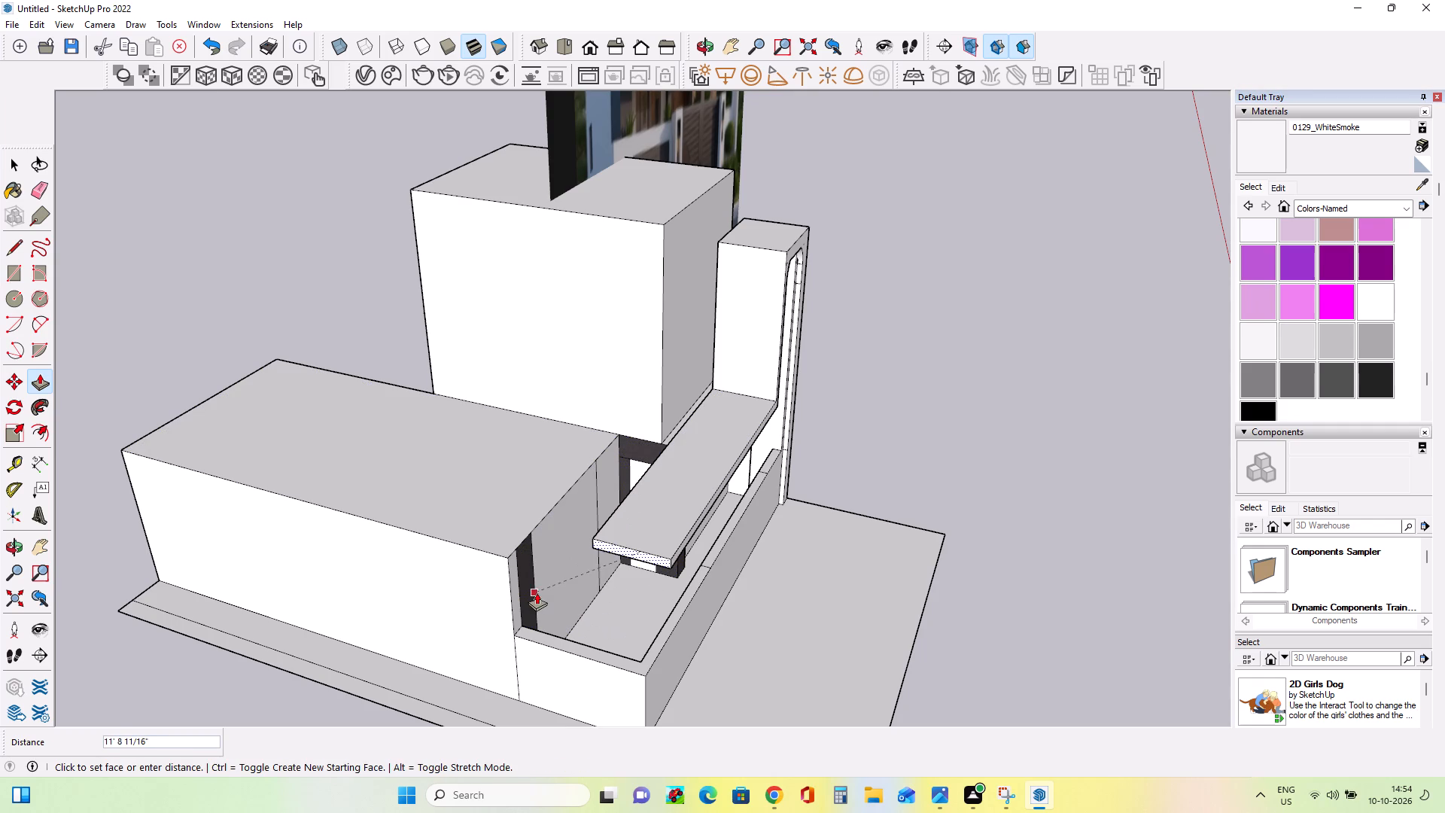
left_click_drag(537, 592, 570, 559)
Push/Pull the shared front face of the extended ledge and arched side frame by about 2' 2 7/8".
middle_click_drag(872, 568, 784, 530)
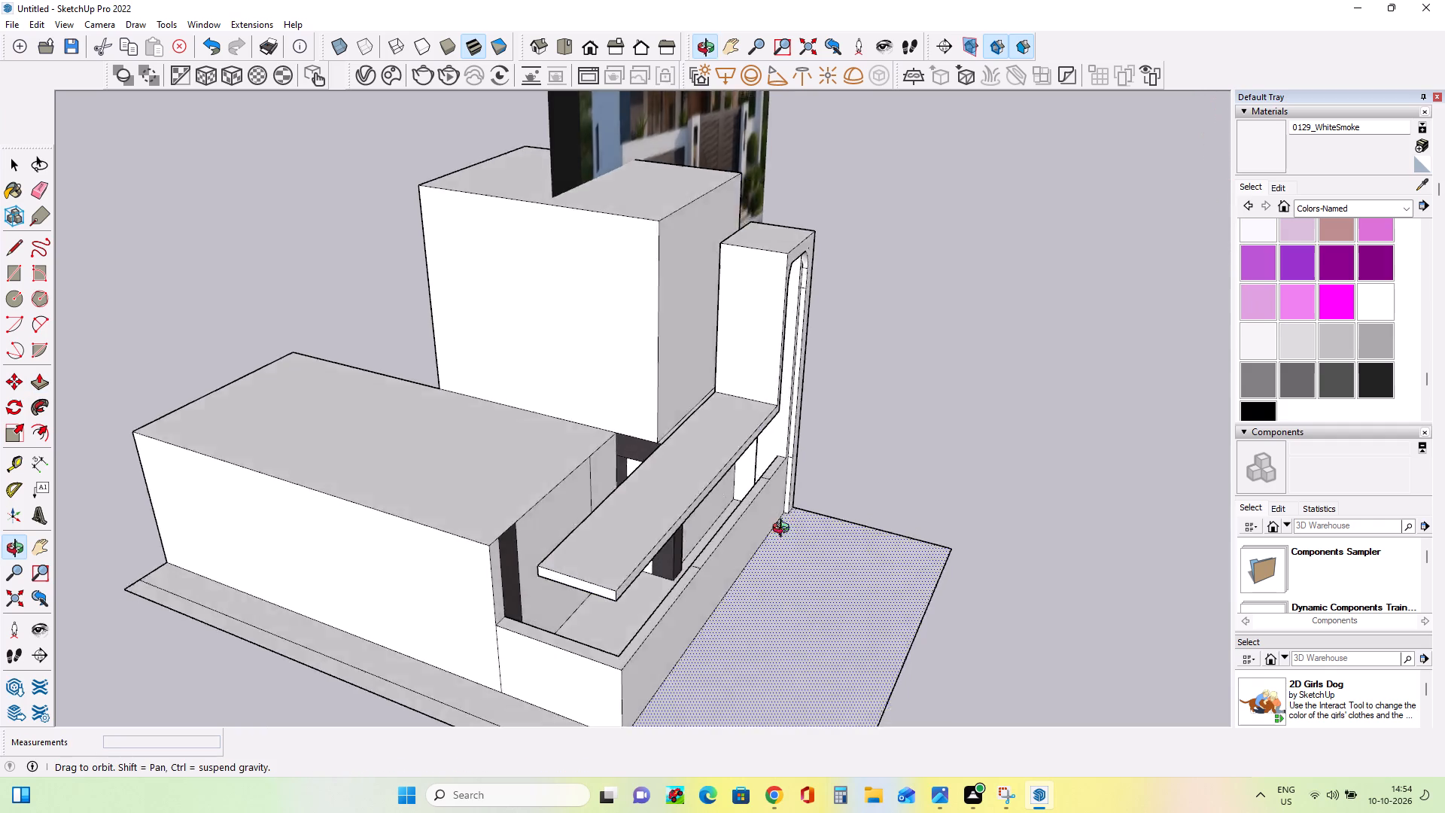
middle_click_drag(784, 530, 588, 493)
scroll(672, 470, "down", 5)
middle_click_drag(773, 469, 626, 473)
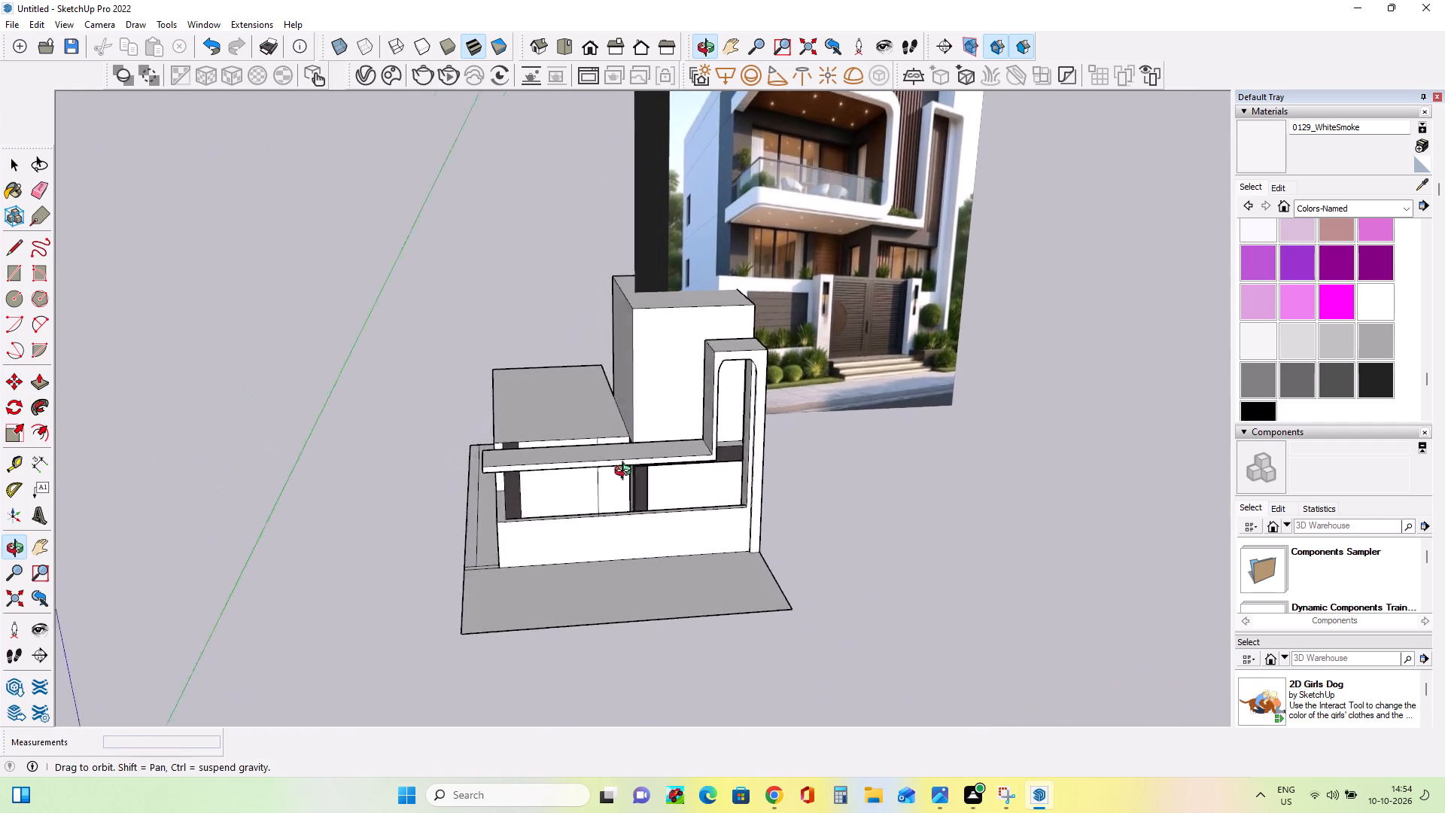
middle_click_drag(626, 473, 584, 473)
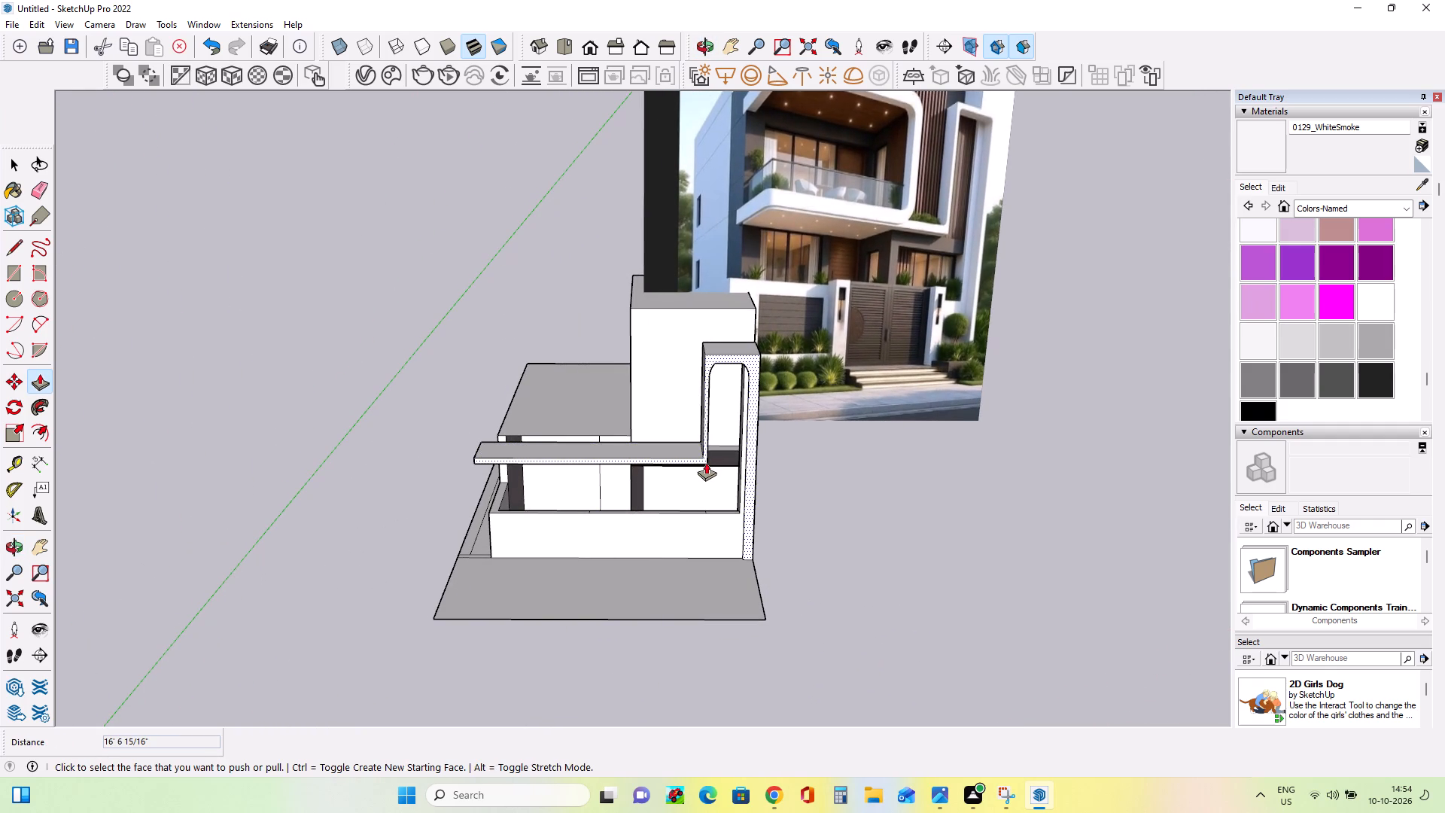
scroll(707, 462, "up", 7)
middle_click_drag(703, 459, 657, 461)
left_click(659, 461)
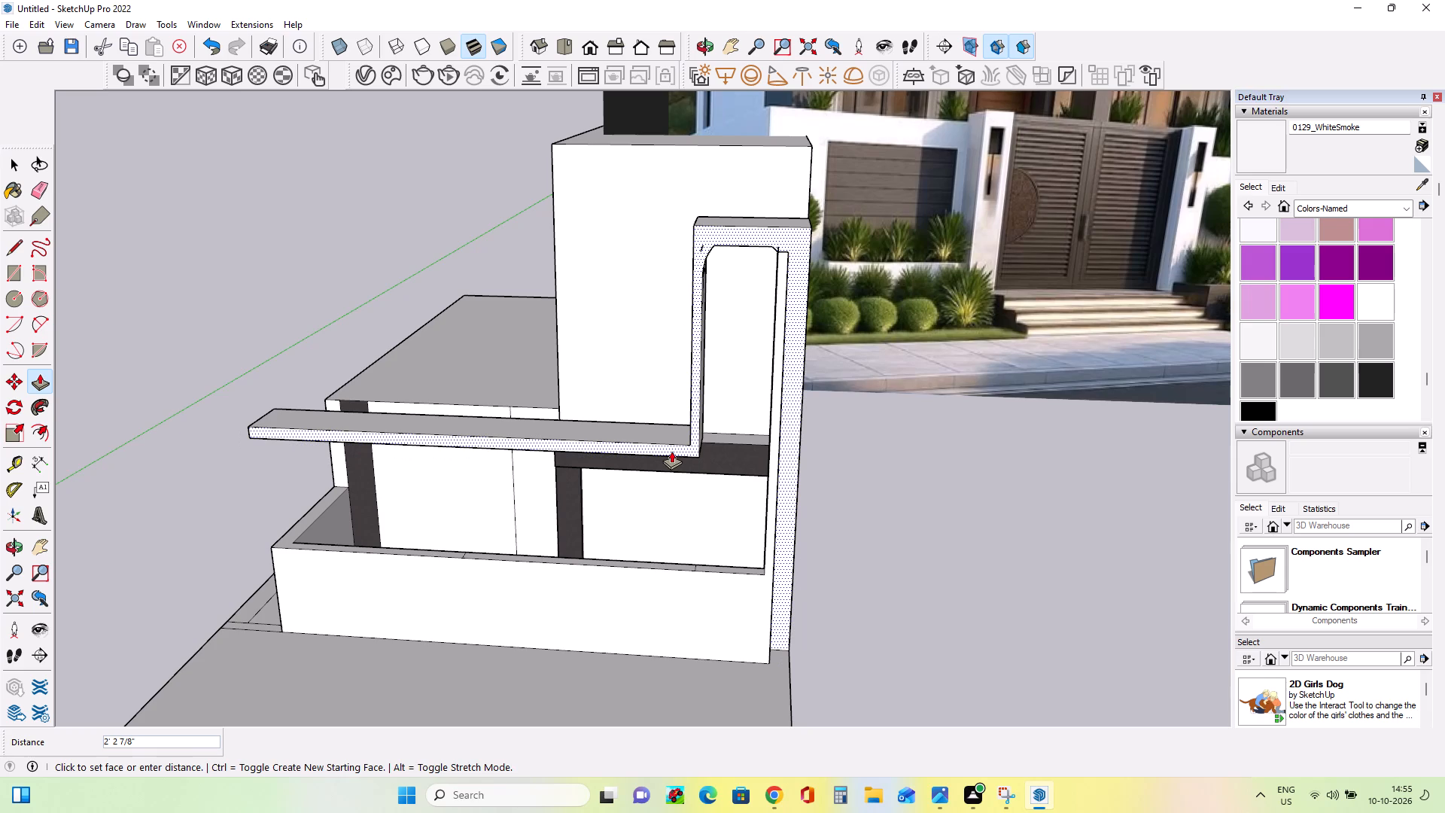
left_click(671, 451)
Erase the short stray diagonal edge beside the upper left corner of the side frame's arched opening.
middle_click_drag(724, 516, 759, 519)
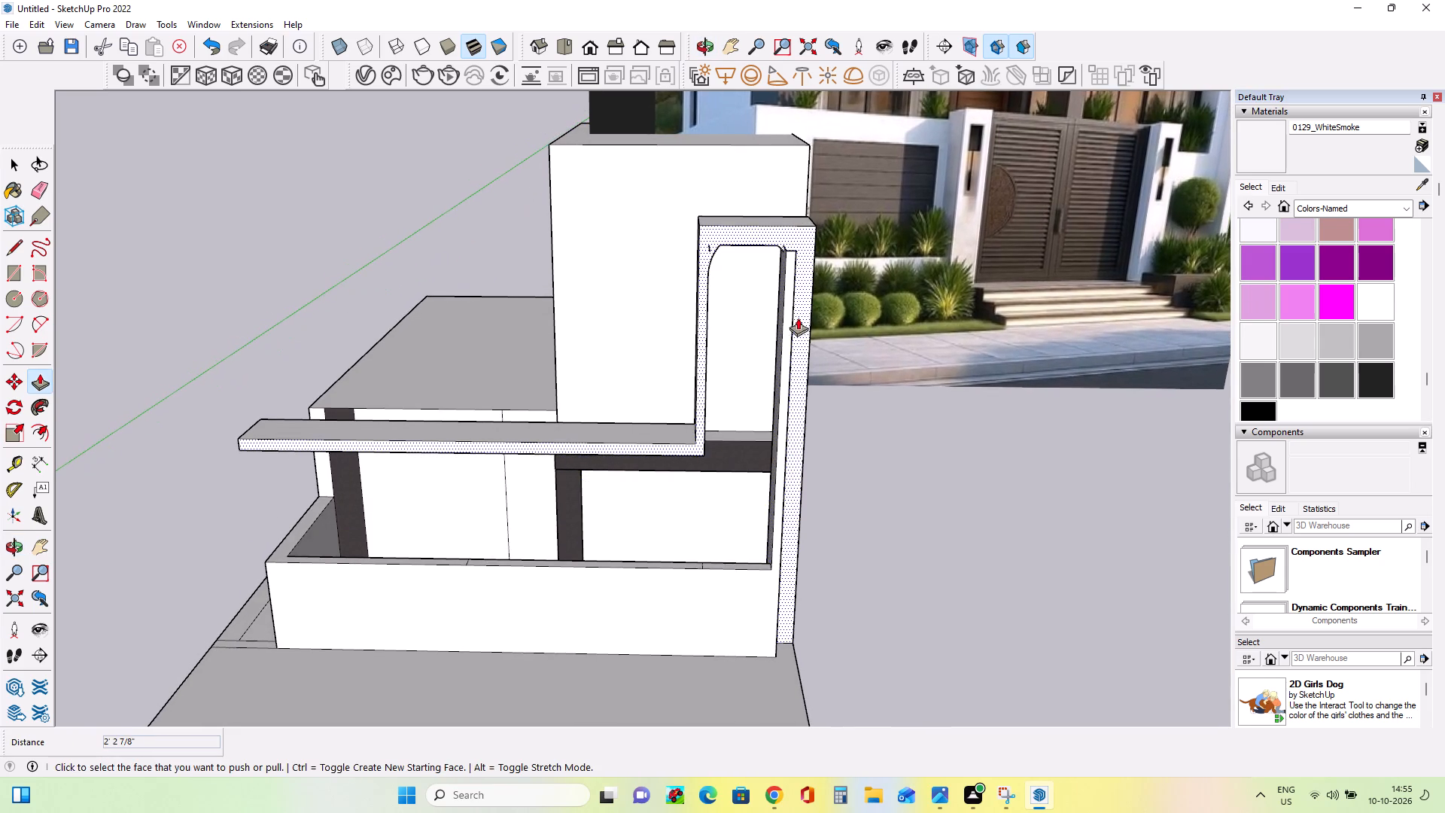
middle_click_drag(798, 317, 802, 363)
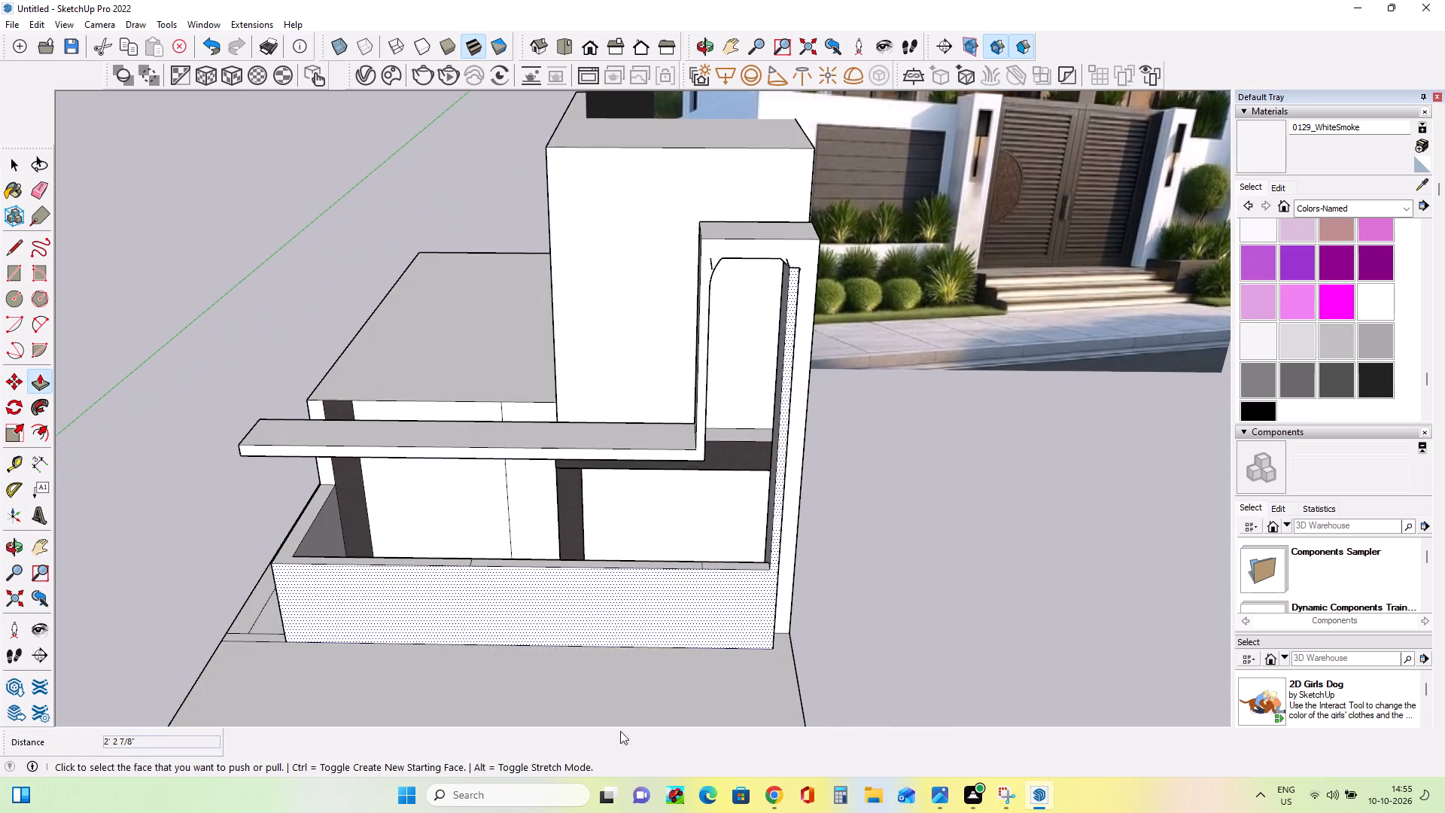
scroll(720, 281, "up", 3)
middle_click(741, 277)
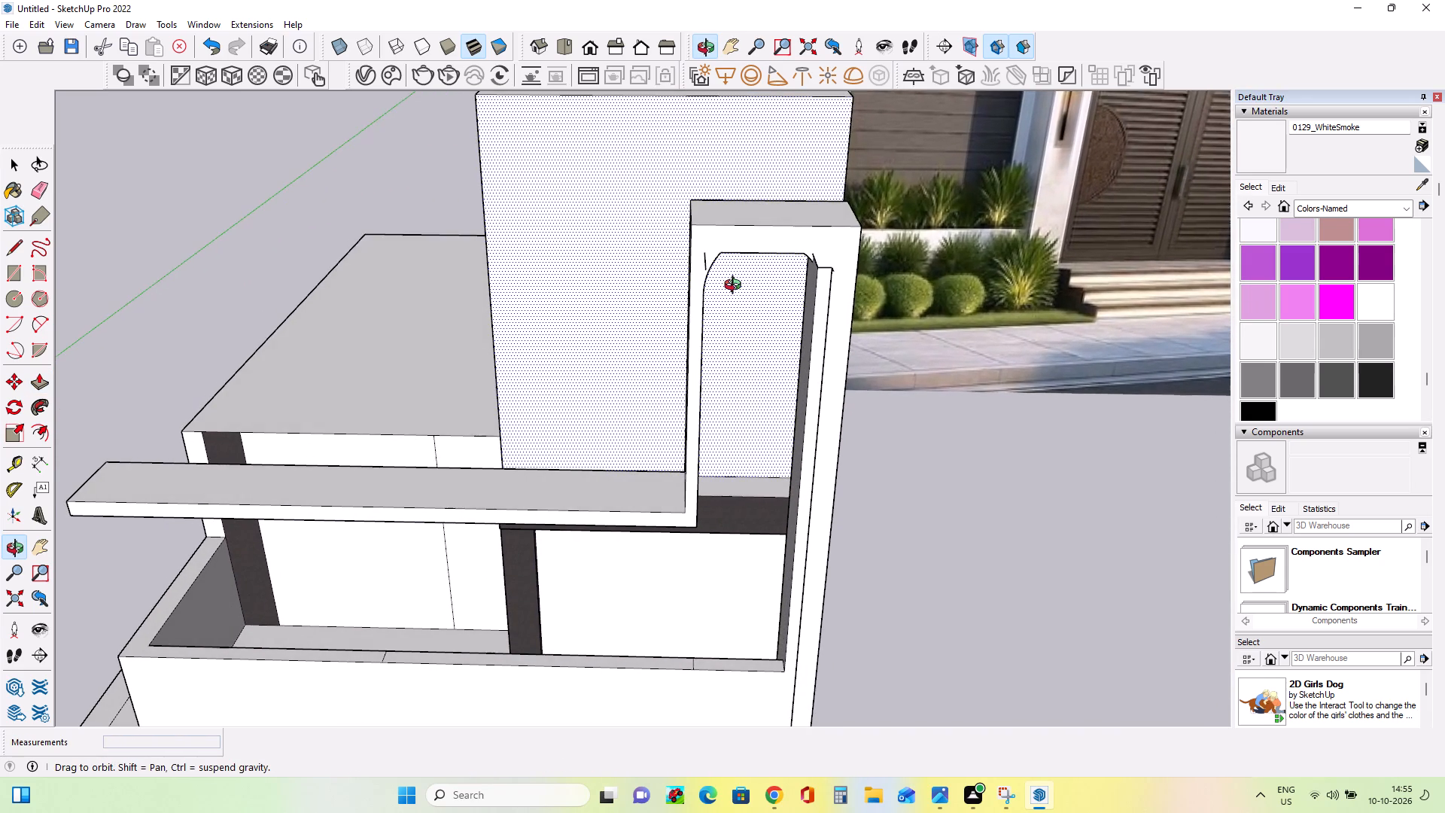
middle_click_drag(700, 503, 715, 506)
scroll(738, 501, "down", 2)
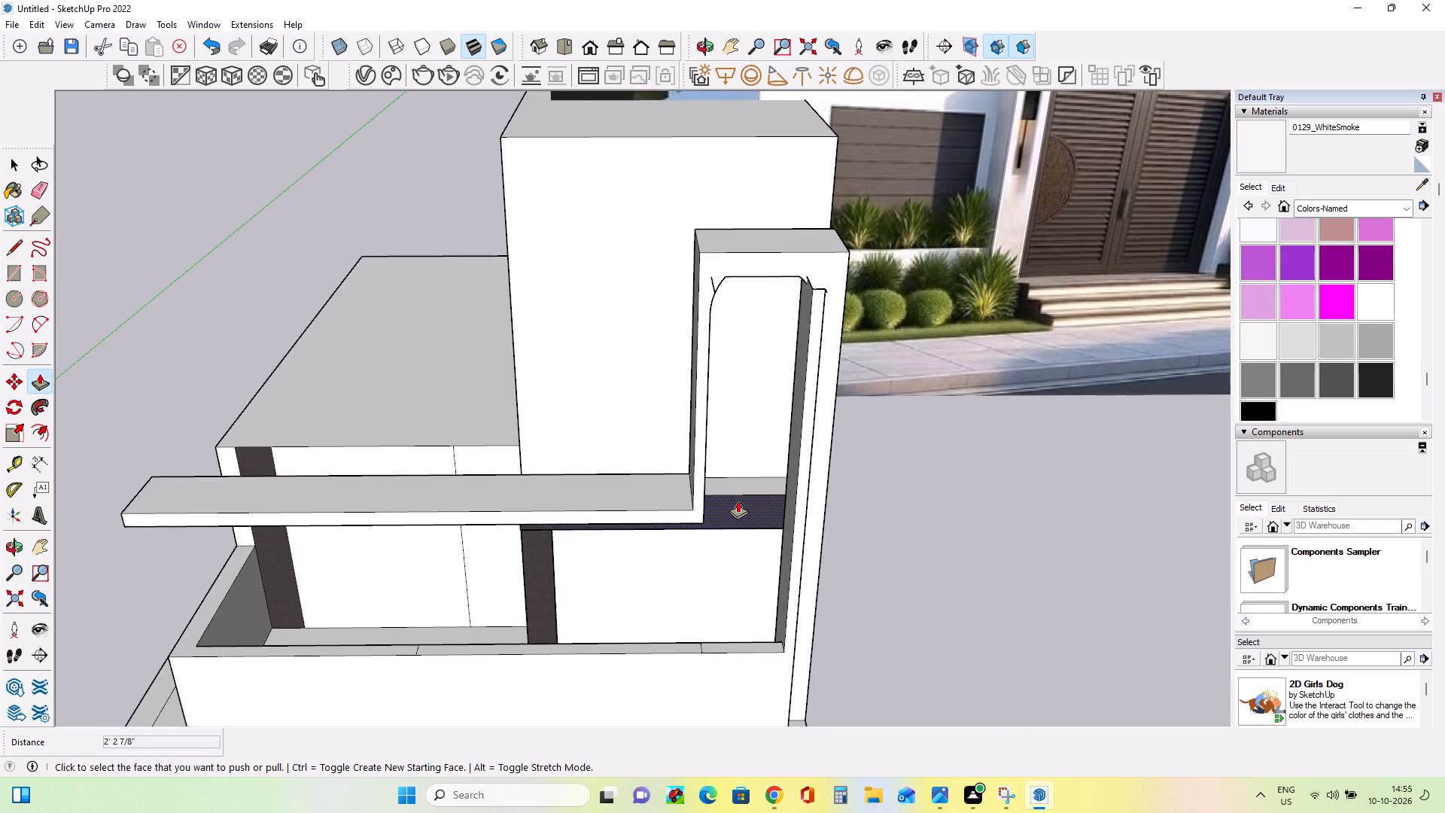
scroll(738, 501, "down", 3)
middle_click_drag(746, 516, 809, 385)
middle_click_drag(820, 507, 735, 500)
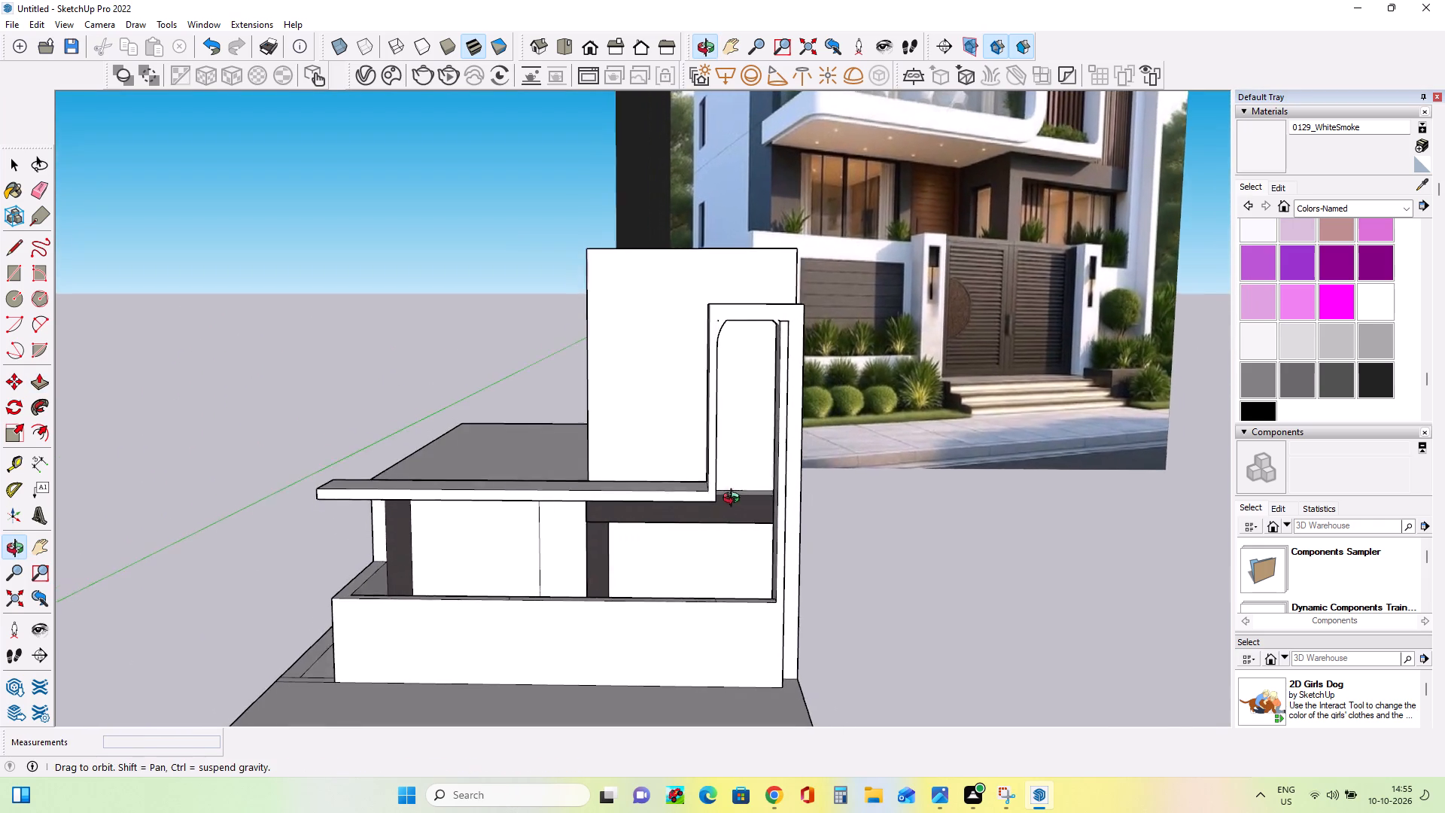
middle_click_drag(735, 500, 672, 532)
scroll(704, 318, "up", 10)
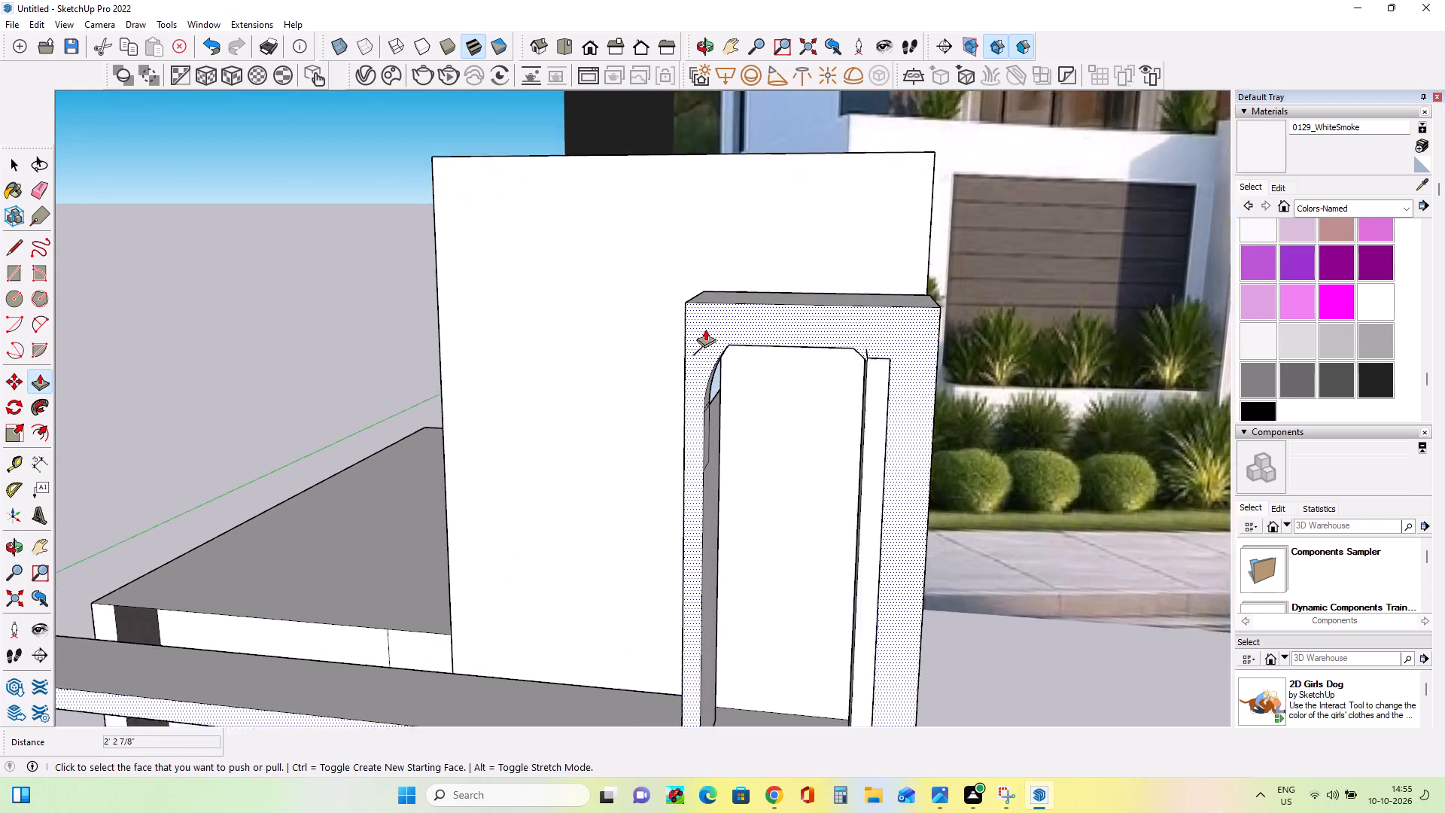
scroll(705, 329, "up", 2)
left_click(44, 184)
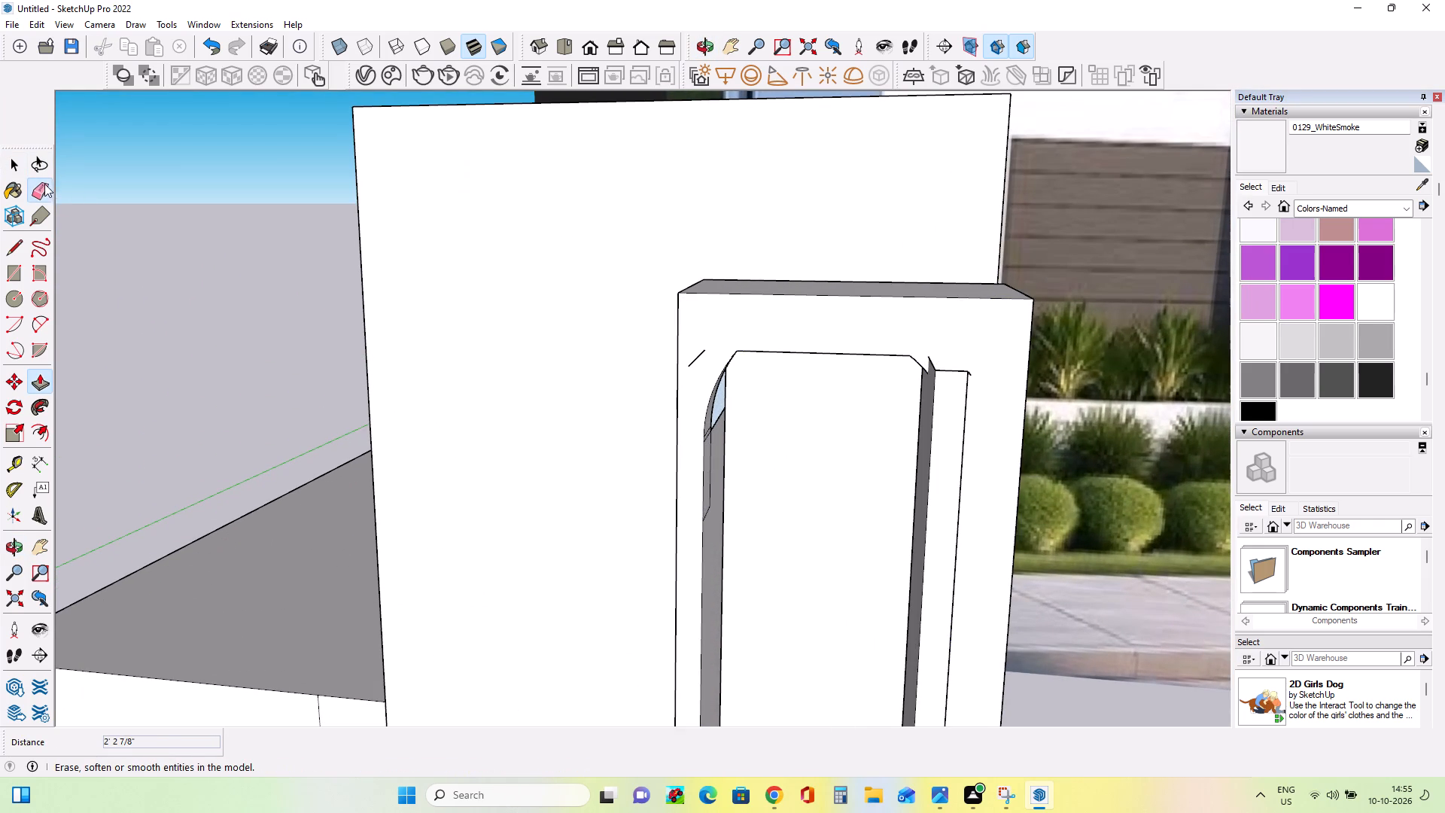
left_click(691, 364)
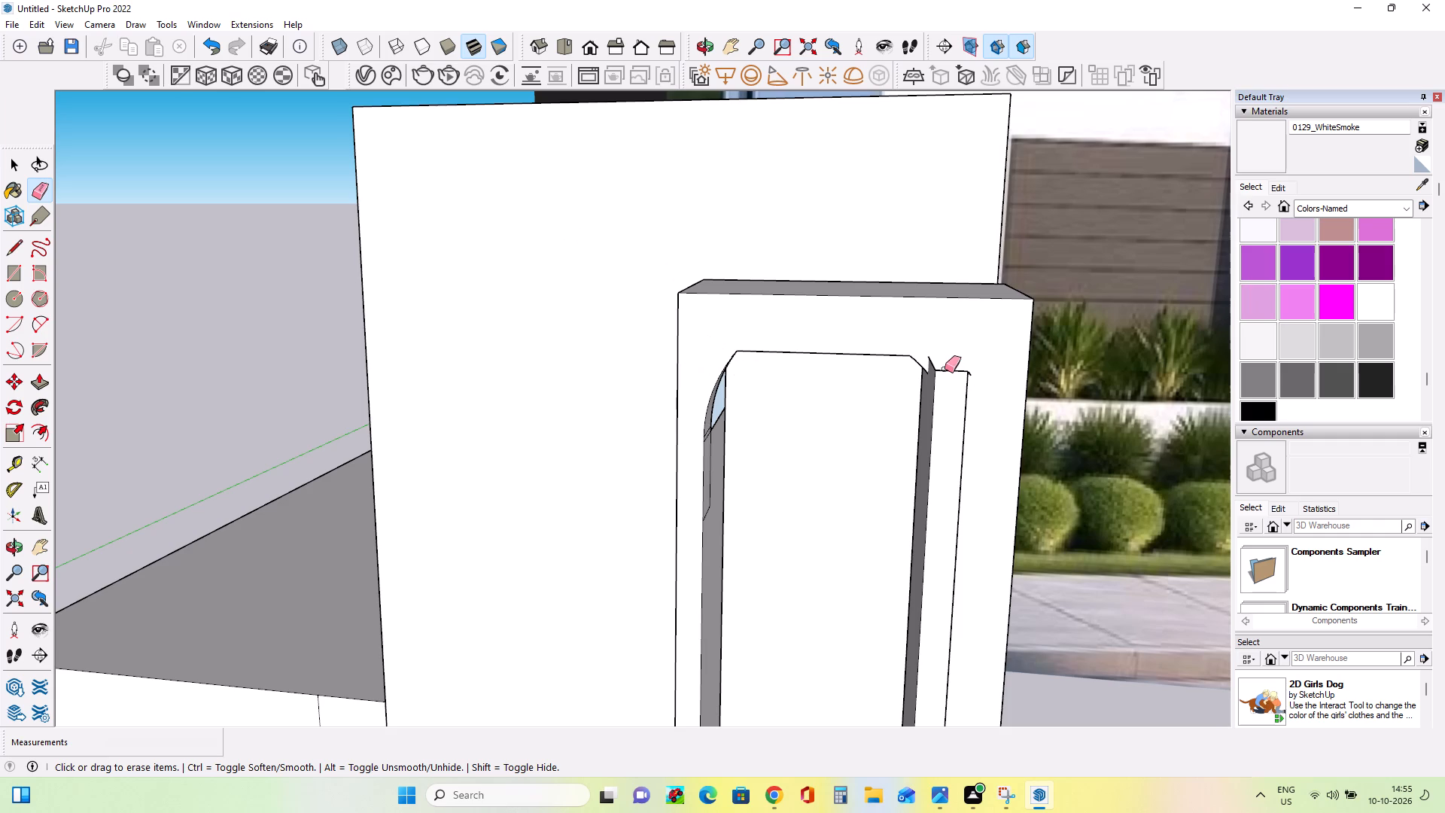
Push/Pull the narrow faces along the arched opening's right side in turn by about 10 7/16", 10 3/4" and 7 3/4".
middle_click_drag(941, 370, 1043, 417)
middle_click_drag(998, 401, 709, 406)
scroll(857, 409, "down", 3)
middle_click_drag(884, 430, 967, 406)
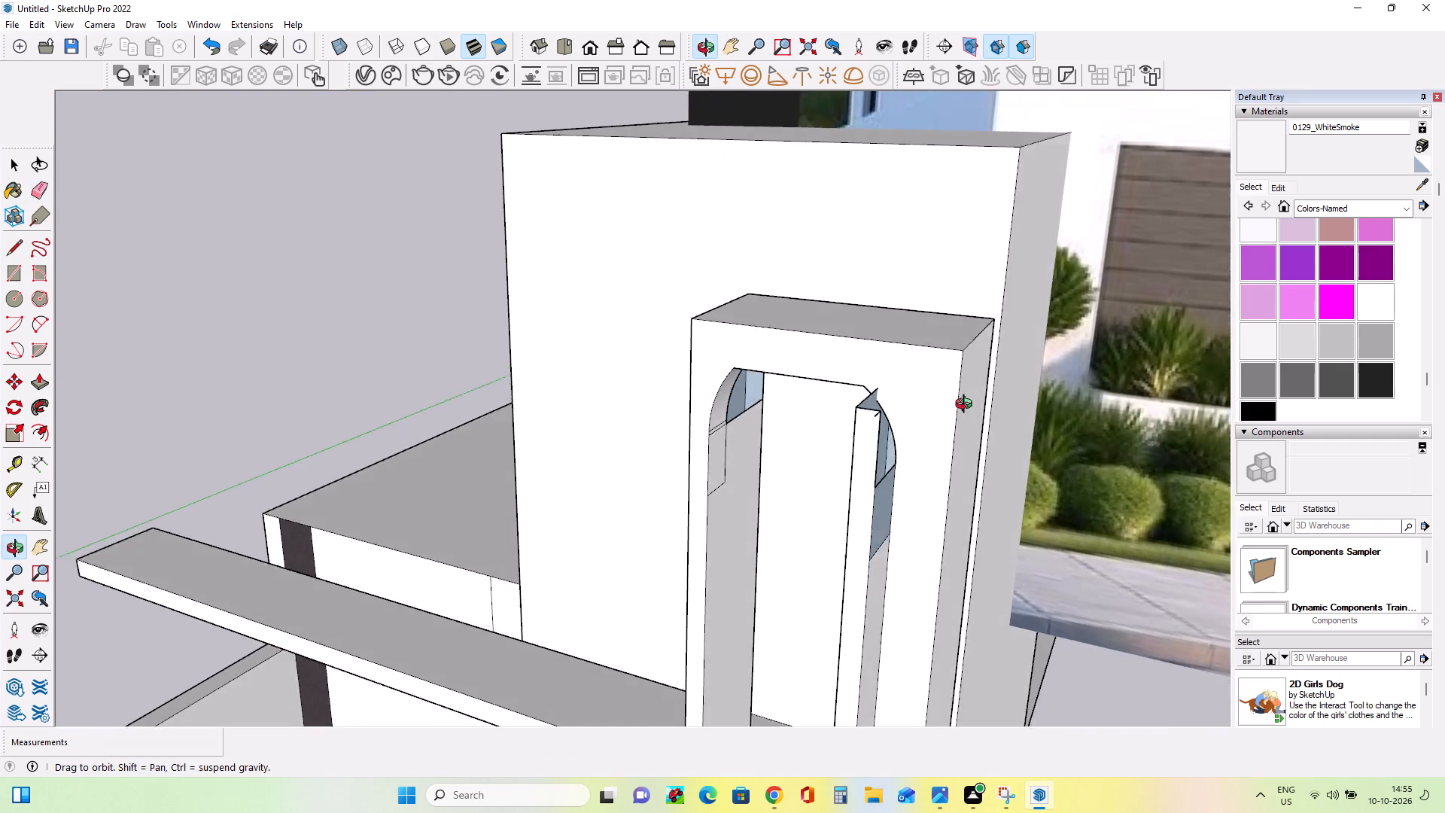
middle_click_drag(967, 406, 974, 379)
middle_click_drag(846, 522, 1023, 498)
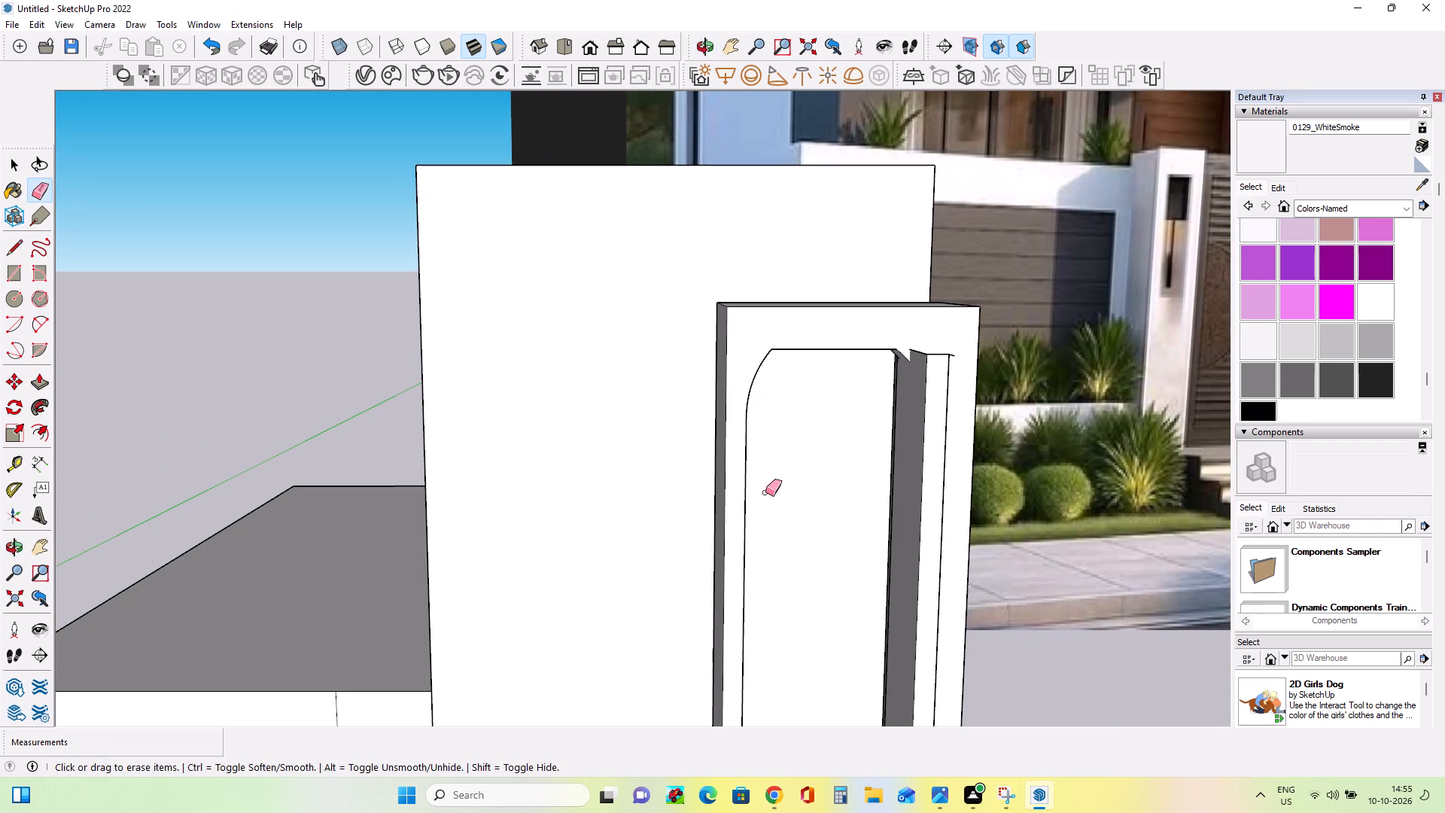
left_click(35, 379)
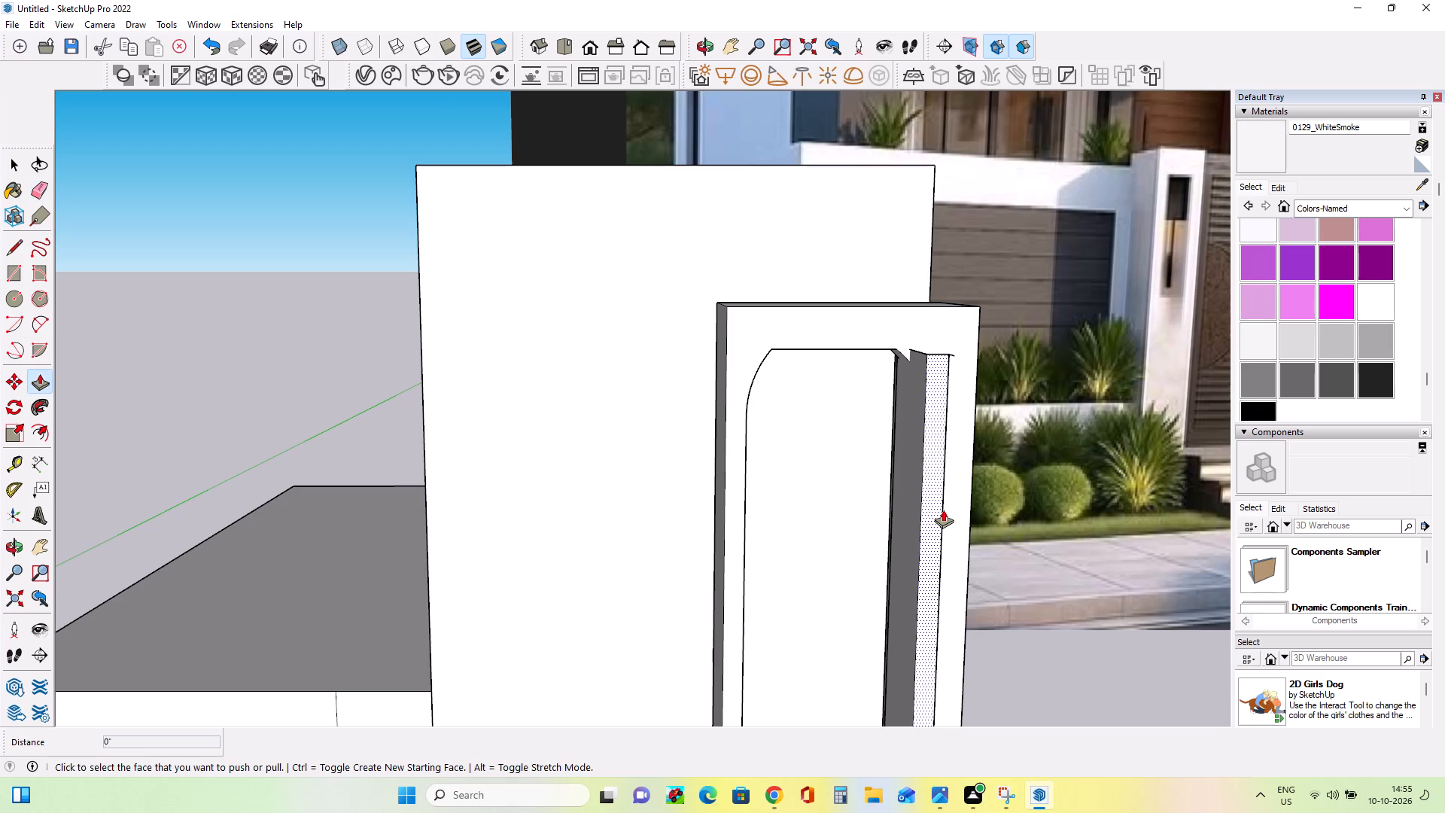
left_click(942, 510)
left_click(904, 474)
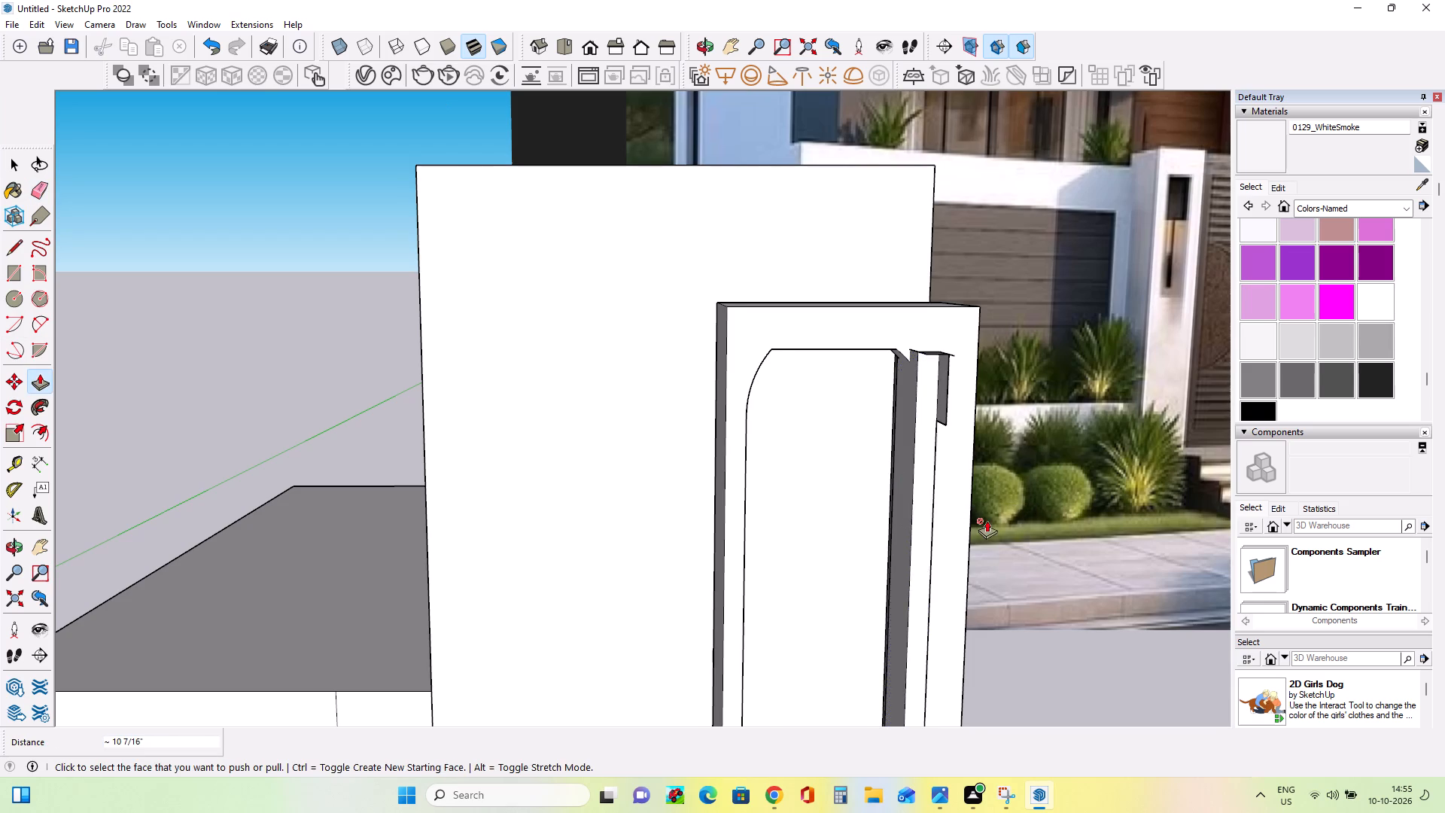
middle_click_drag(987, 520, 1039, 475)
left_click(948, 523)
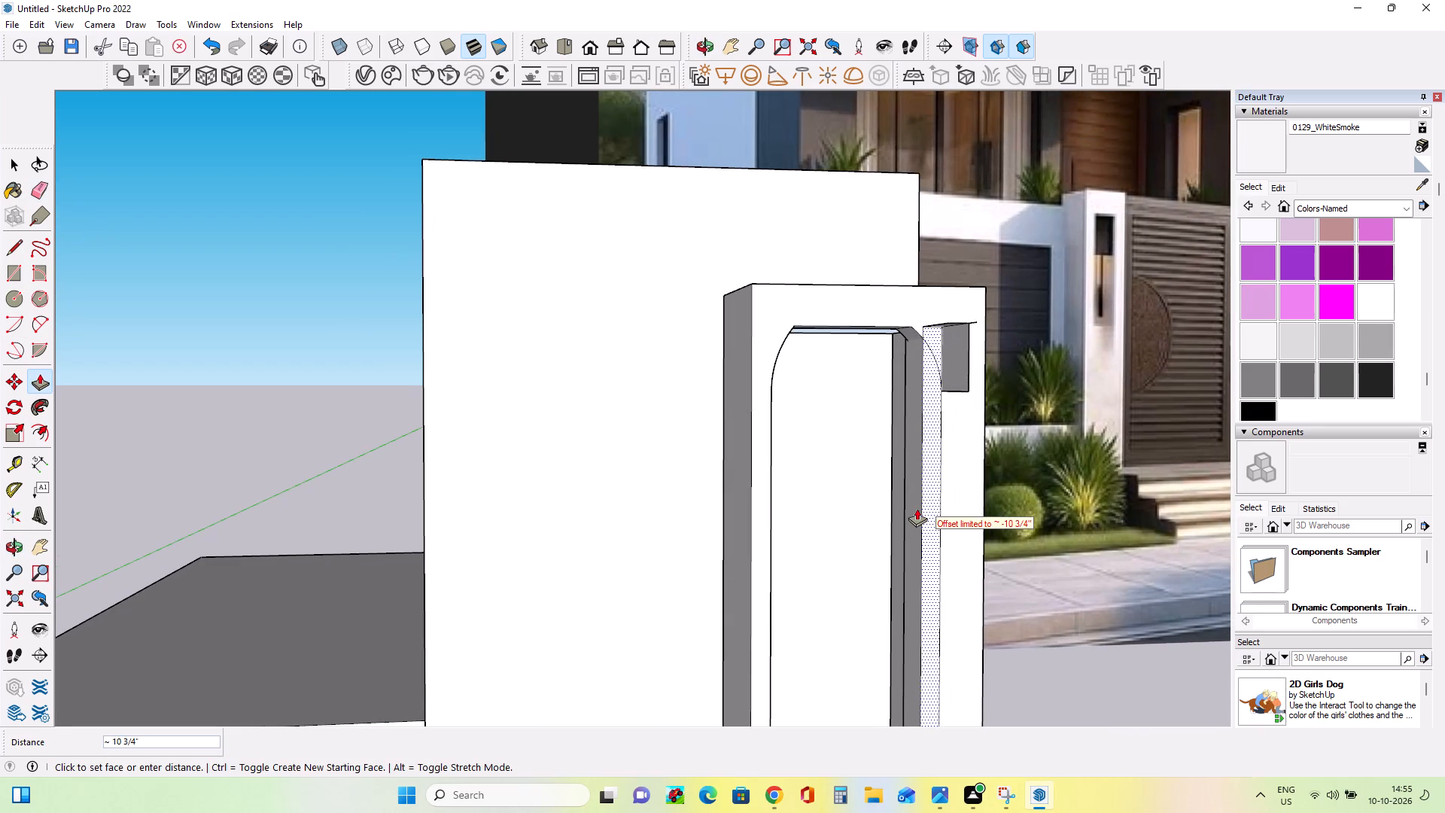
left_click(917, 508)
left_click(938, 522)
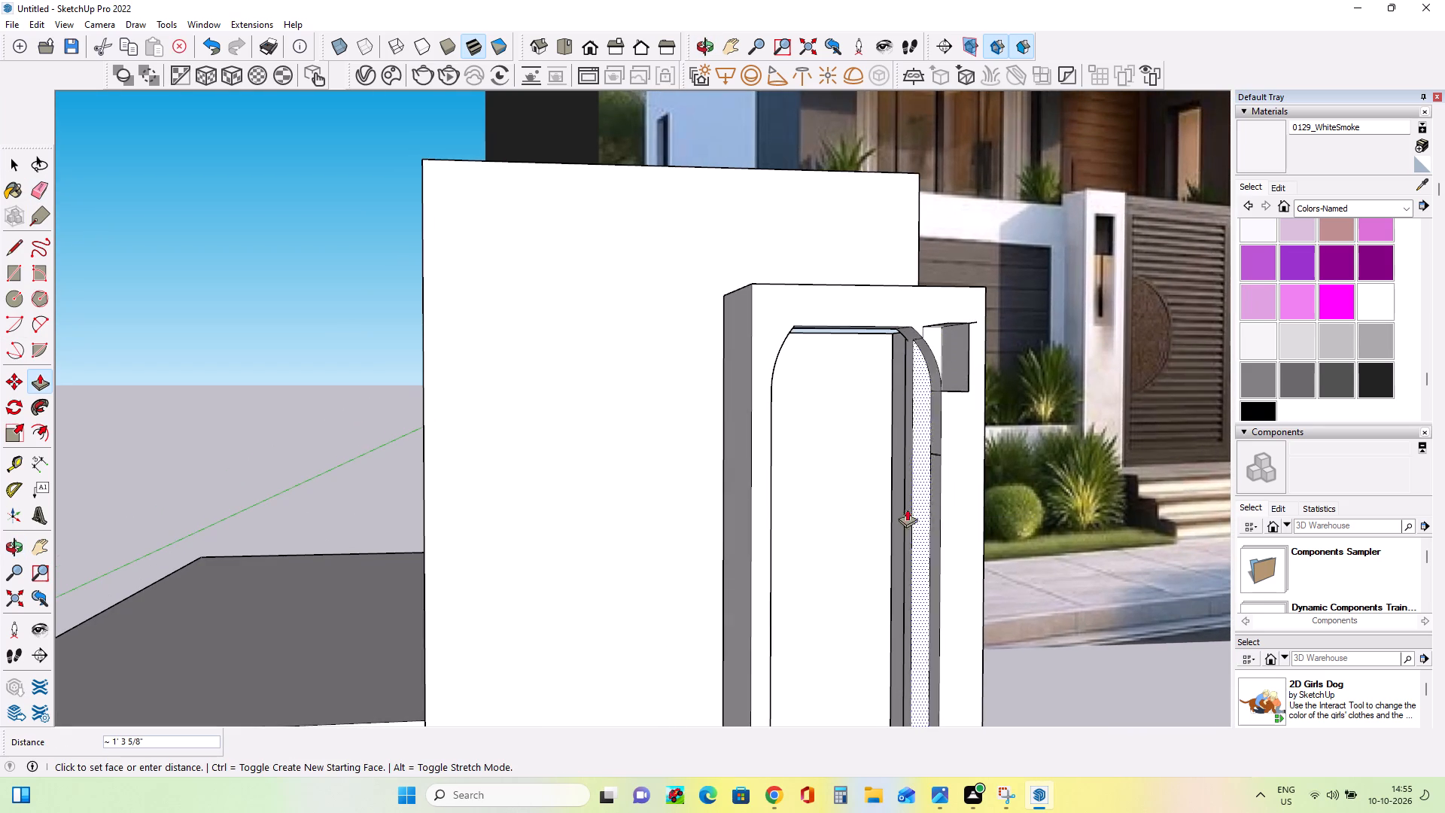
left_click(927, 523)
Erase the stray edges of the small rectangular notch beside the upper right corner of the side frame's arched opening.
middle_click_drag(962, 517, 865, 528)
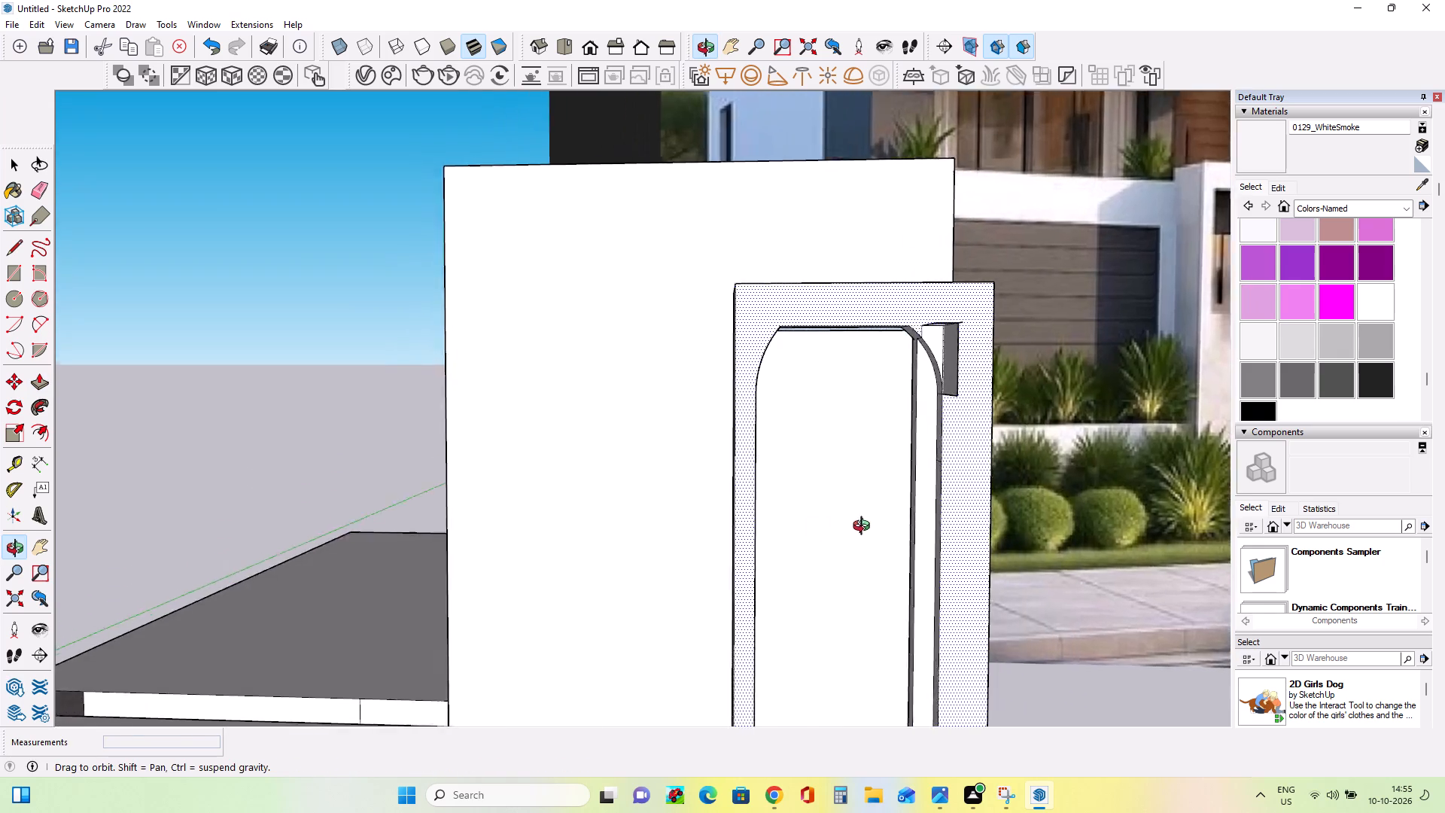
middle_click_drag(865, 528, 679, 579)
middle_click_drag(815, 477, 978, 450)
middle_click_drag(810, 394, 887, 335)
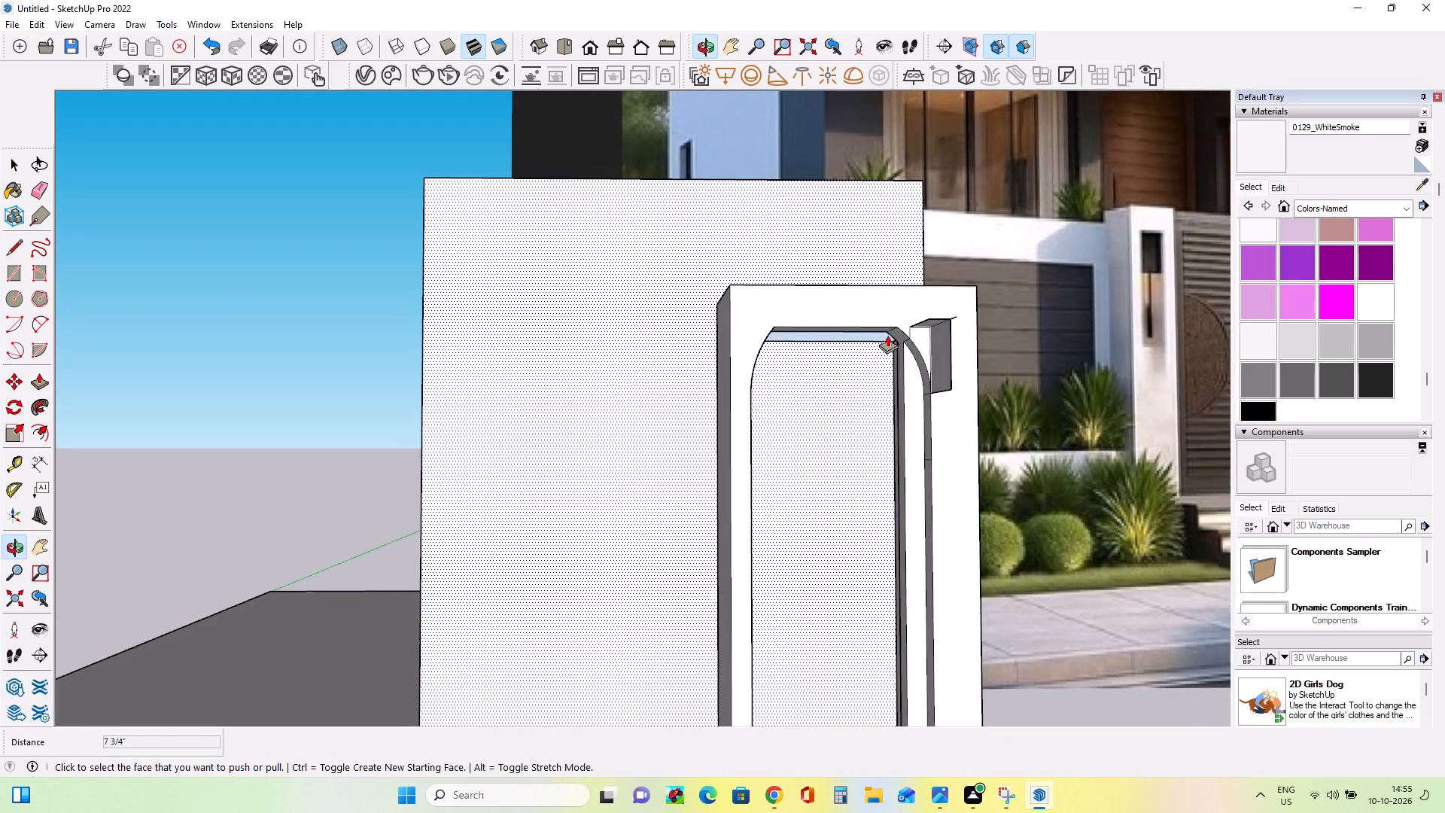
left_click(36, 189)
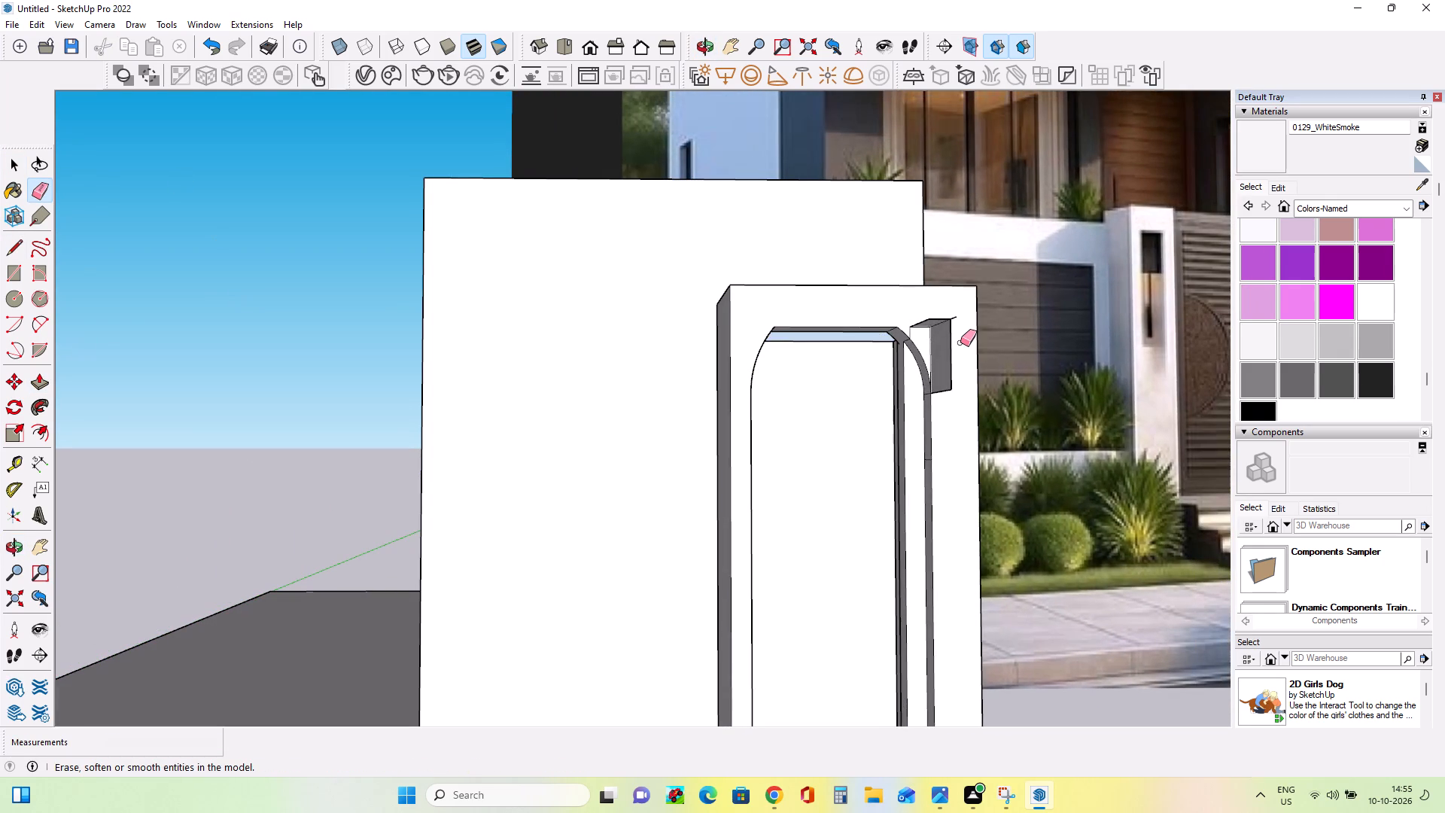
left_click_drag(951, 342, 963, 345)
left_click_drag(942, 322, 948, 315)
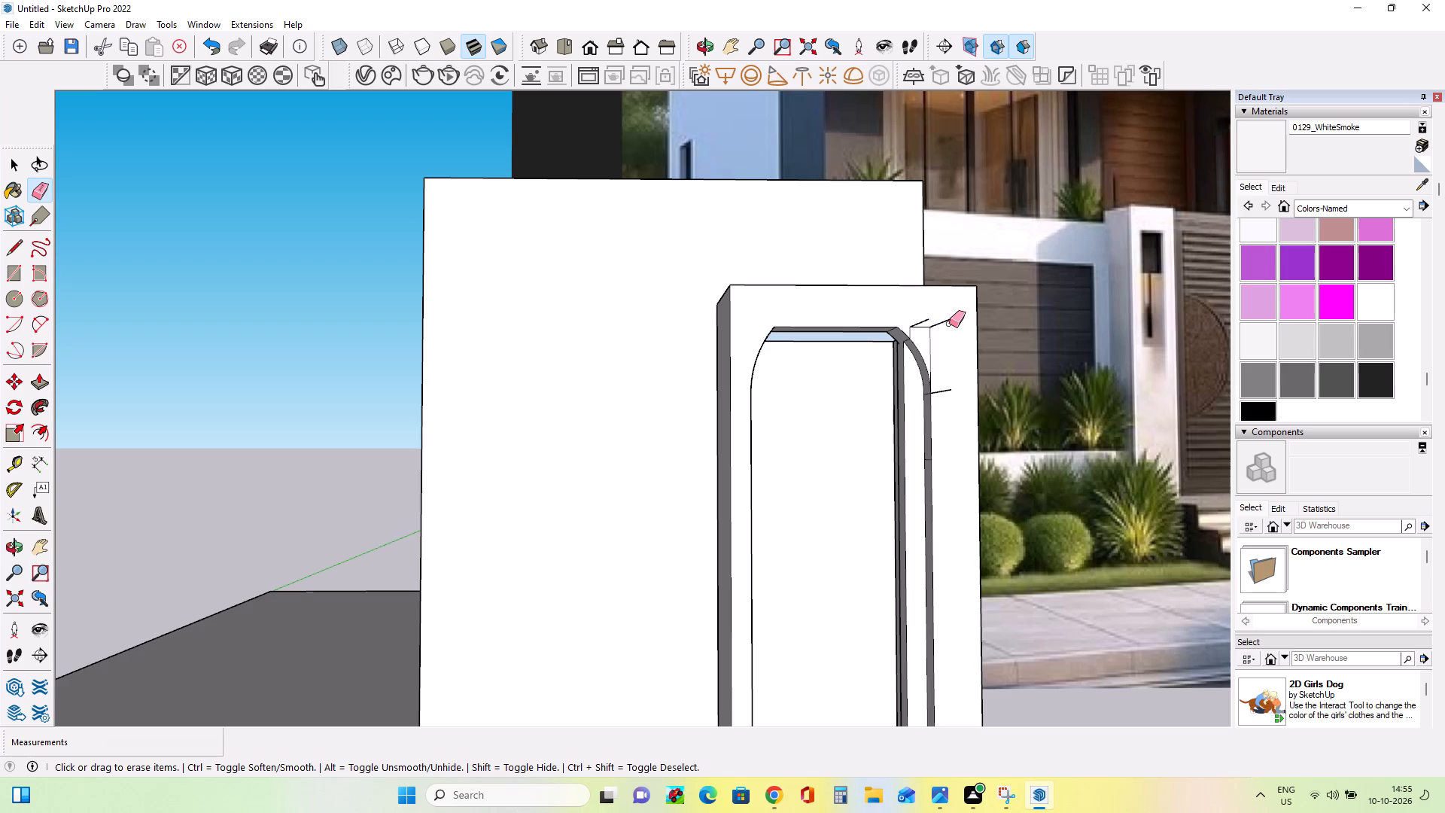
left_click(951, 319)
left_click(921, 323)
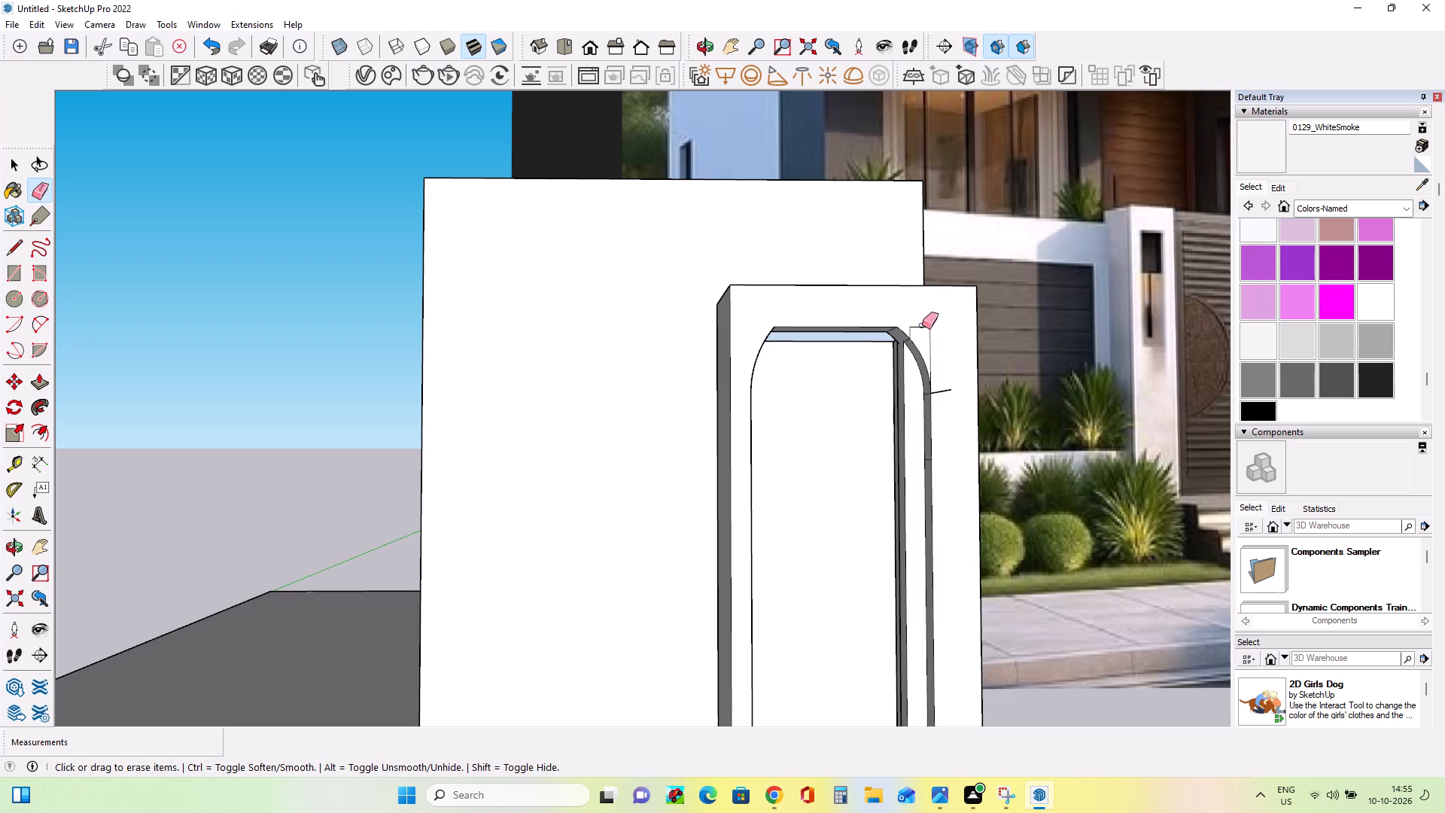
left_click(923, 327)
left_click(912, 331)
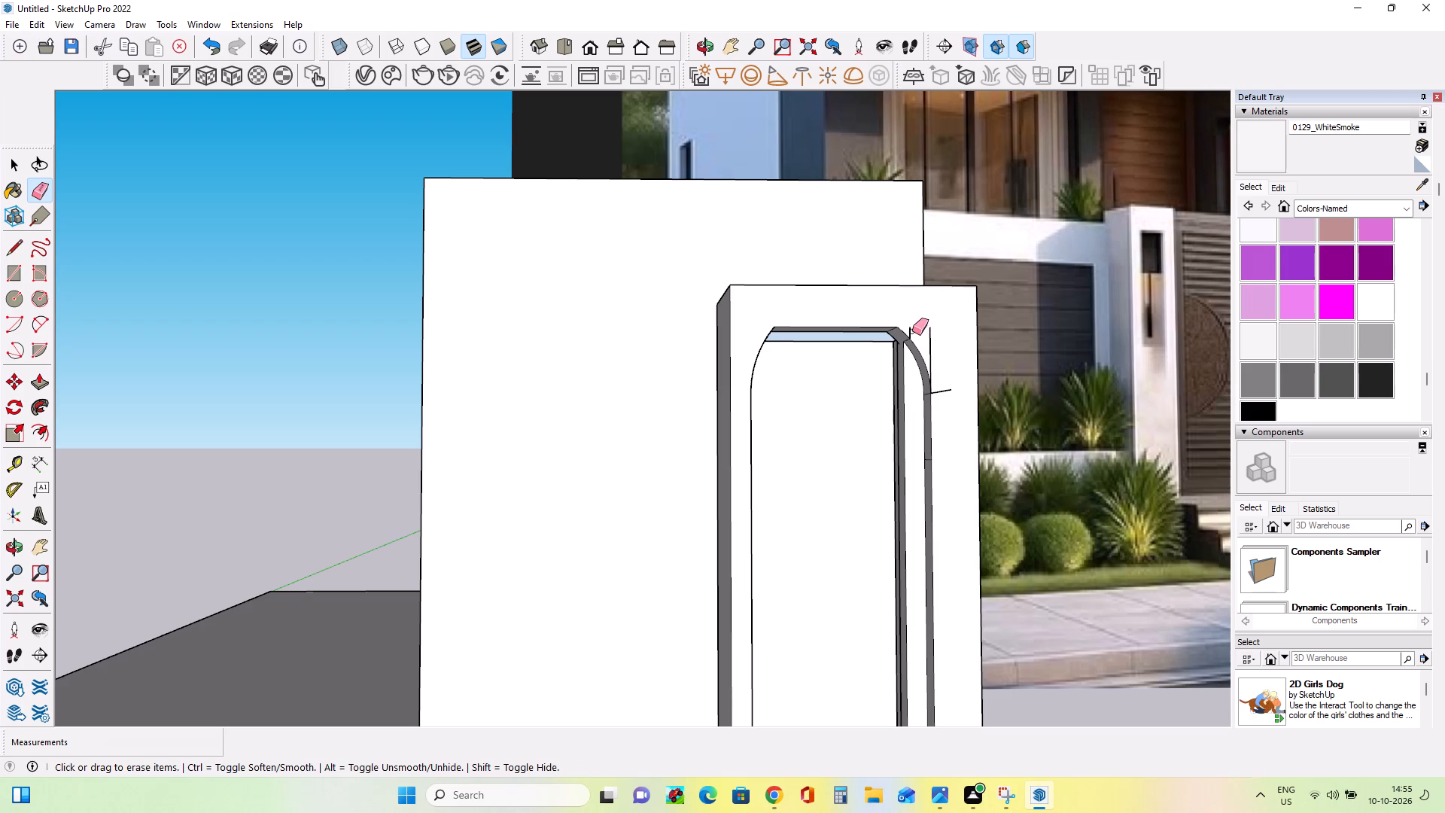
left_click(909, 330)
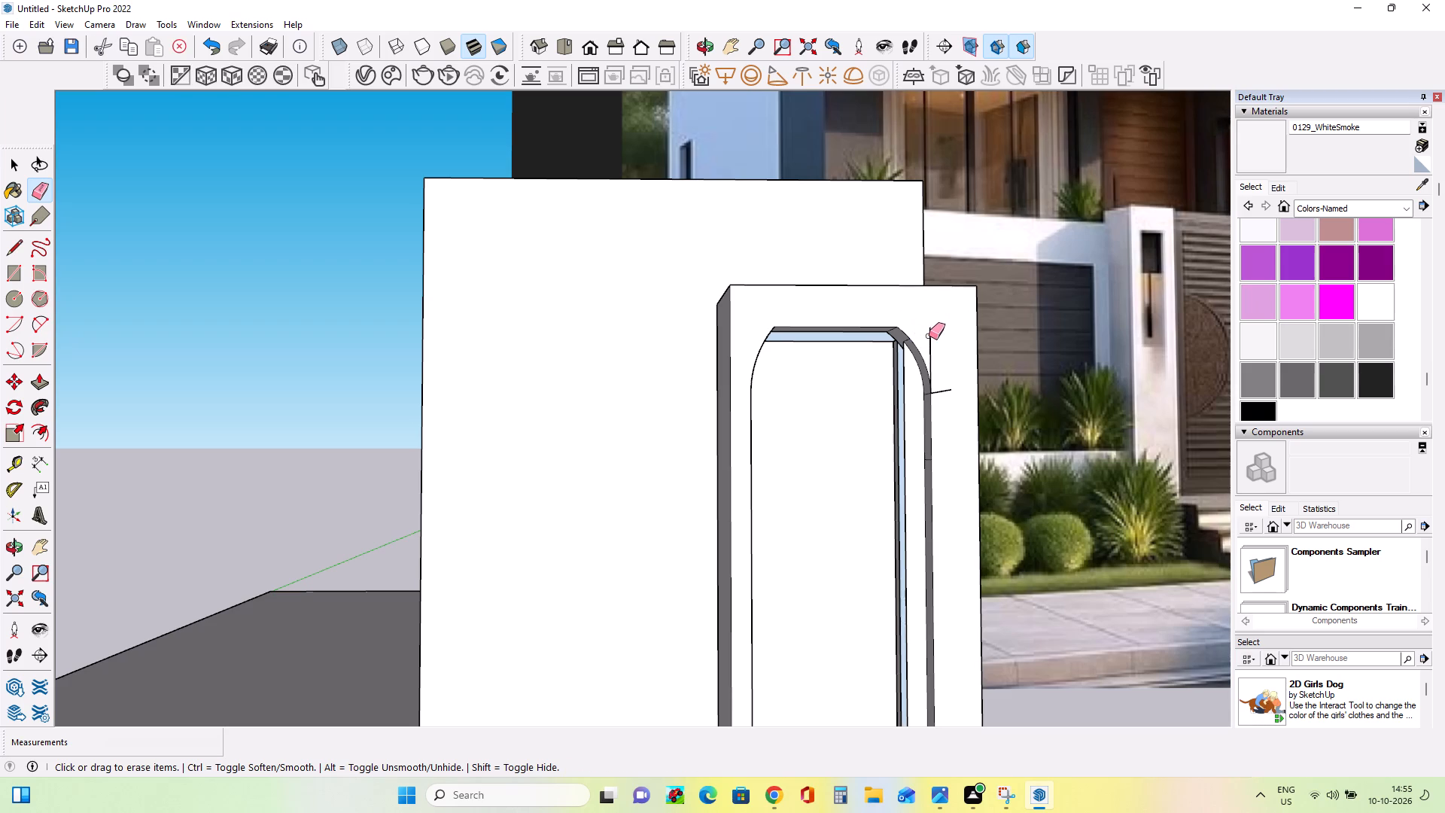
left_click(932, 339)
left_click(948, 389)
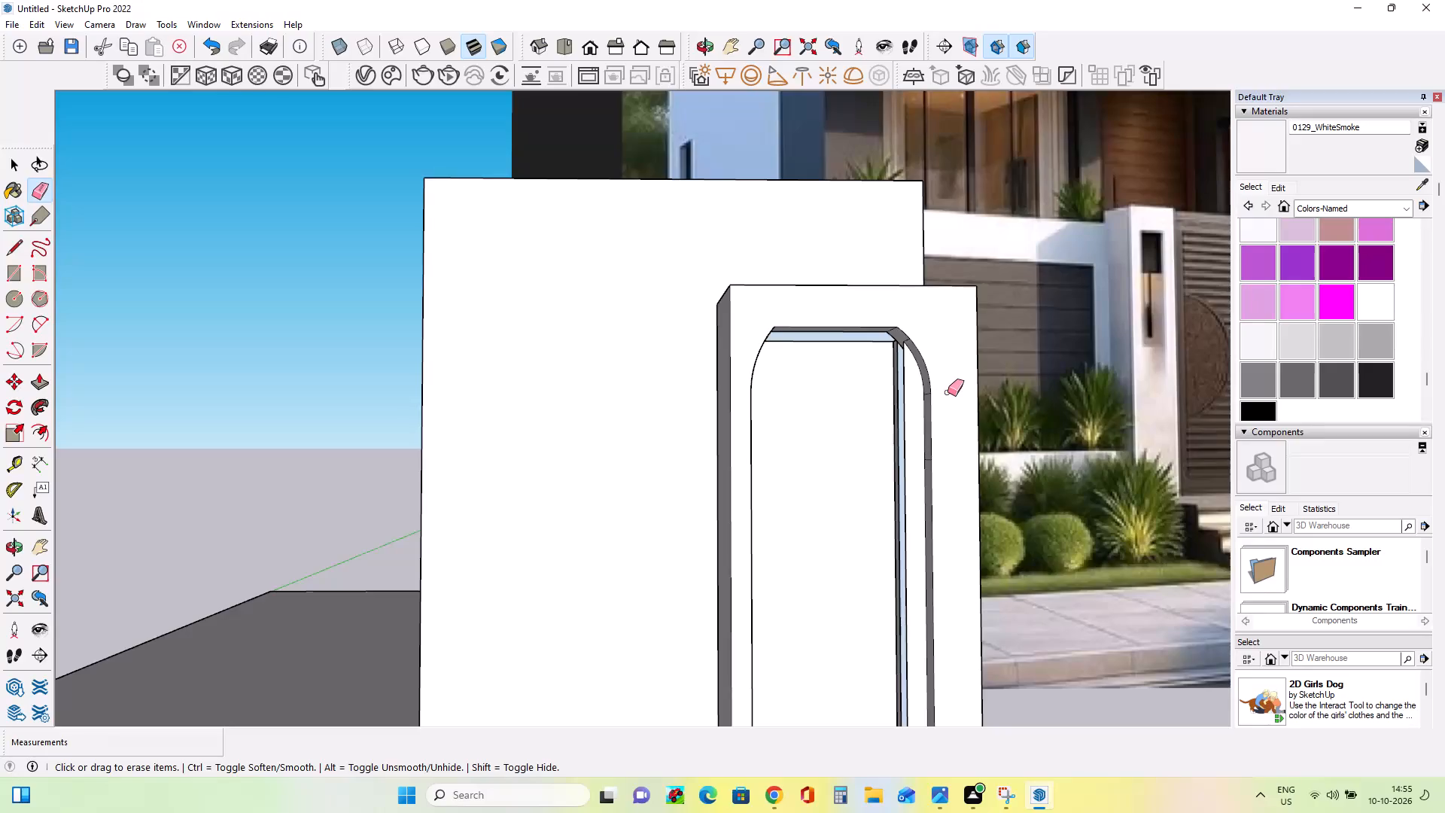
Examine the arched side frame, extended ledge and front wall from several angles.
middle_click_drag(833, 452, 652, 540)
scroll(809, 468, "down", 10)
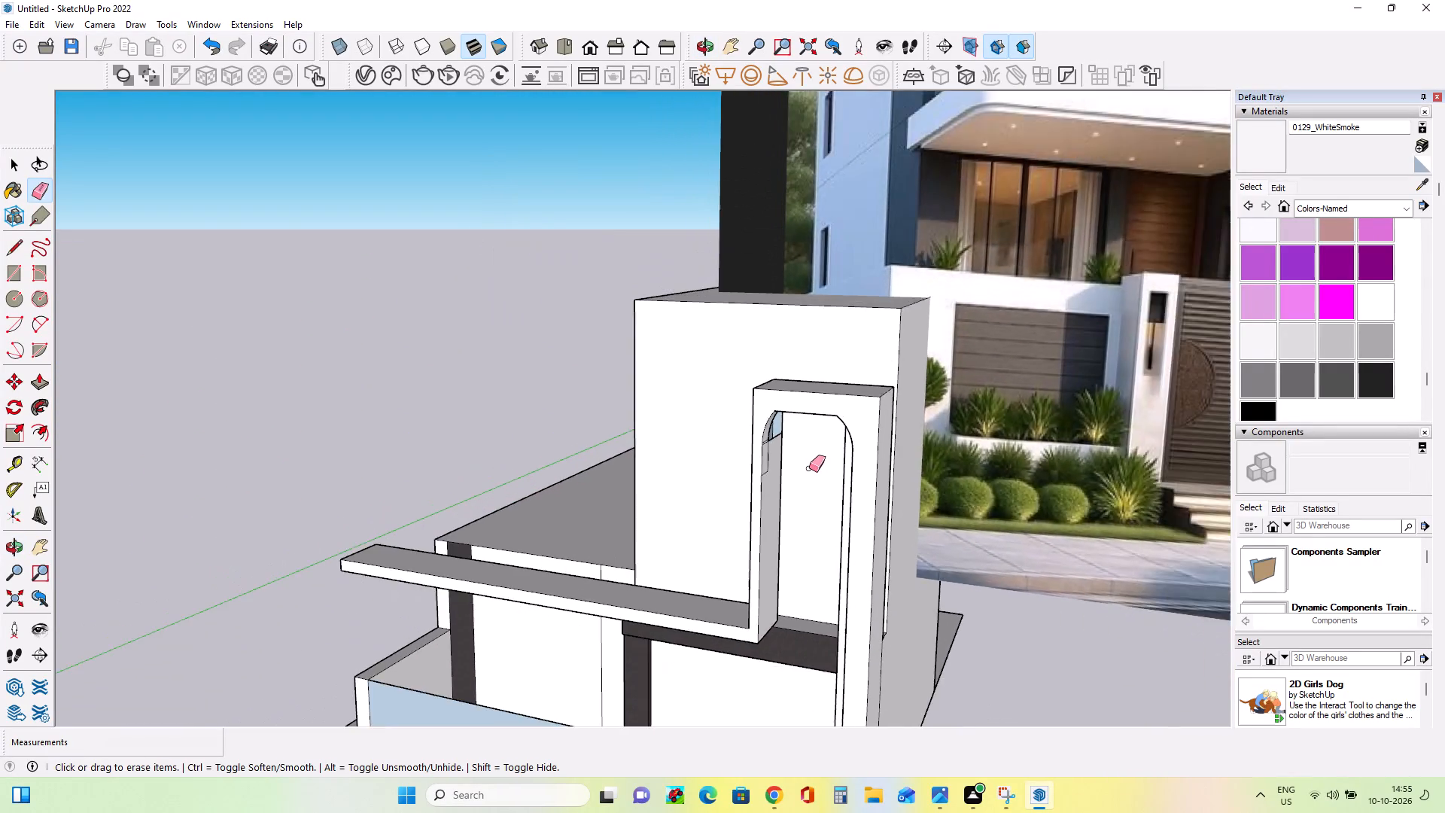
scroll(809, 468, "down", 3)
middle_click_drag(835, 664, 927, 578)
scroll(784, 610, "up", 4)
middle_click_drag(869, 589, 870, 603)
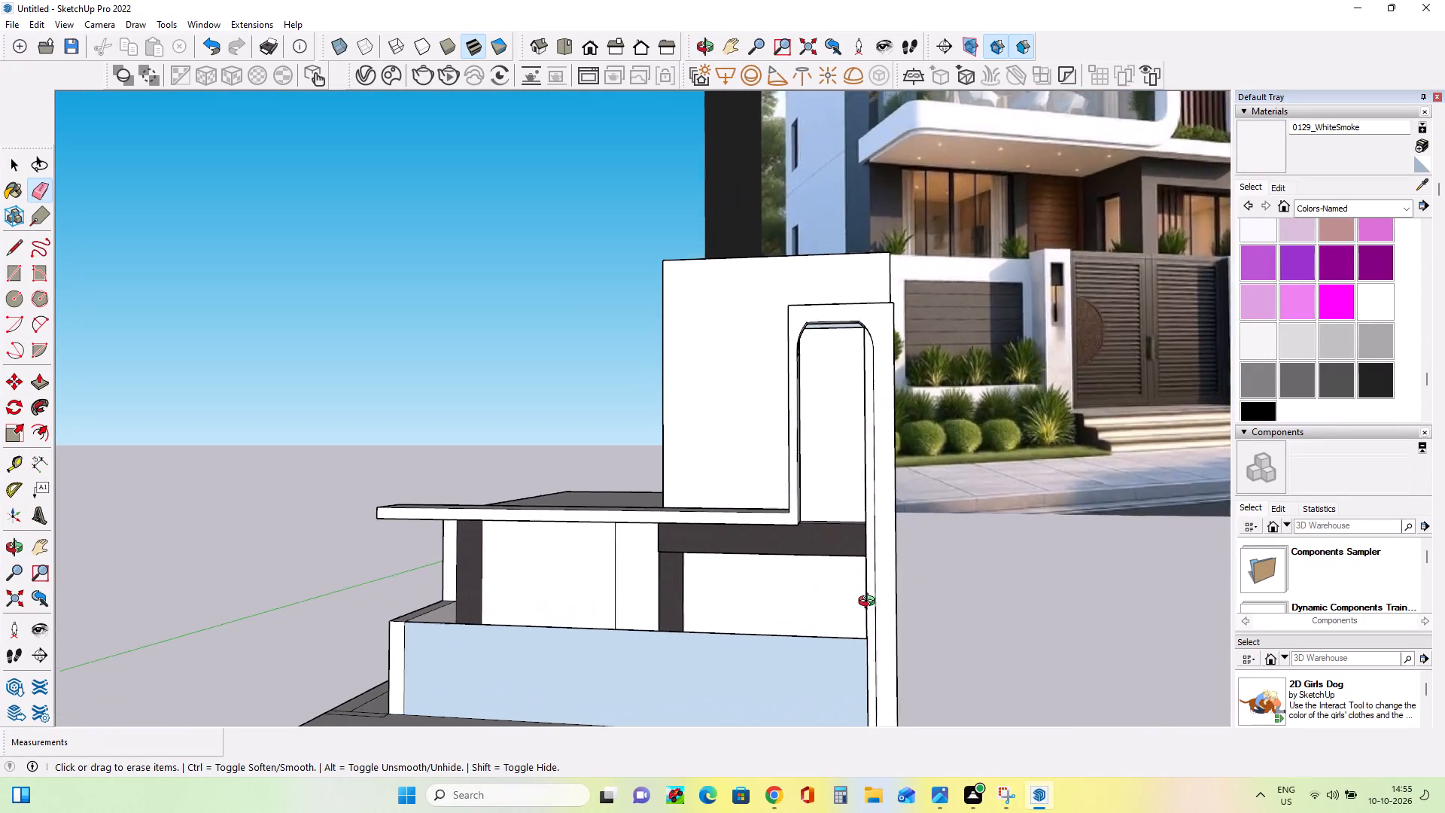
middle_click_drag(870, 603, 507, 668)
middle_click_drag(633, 647, 960, 562)
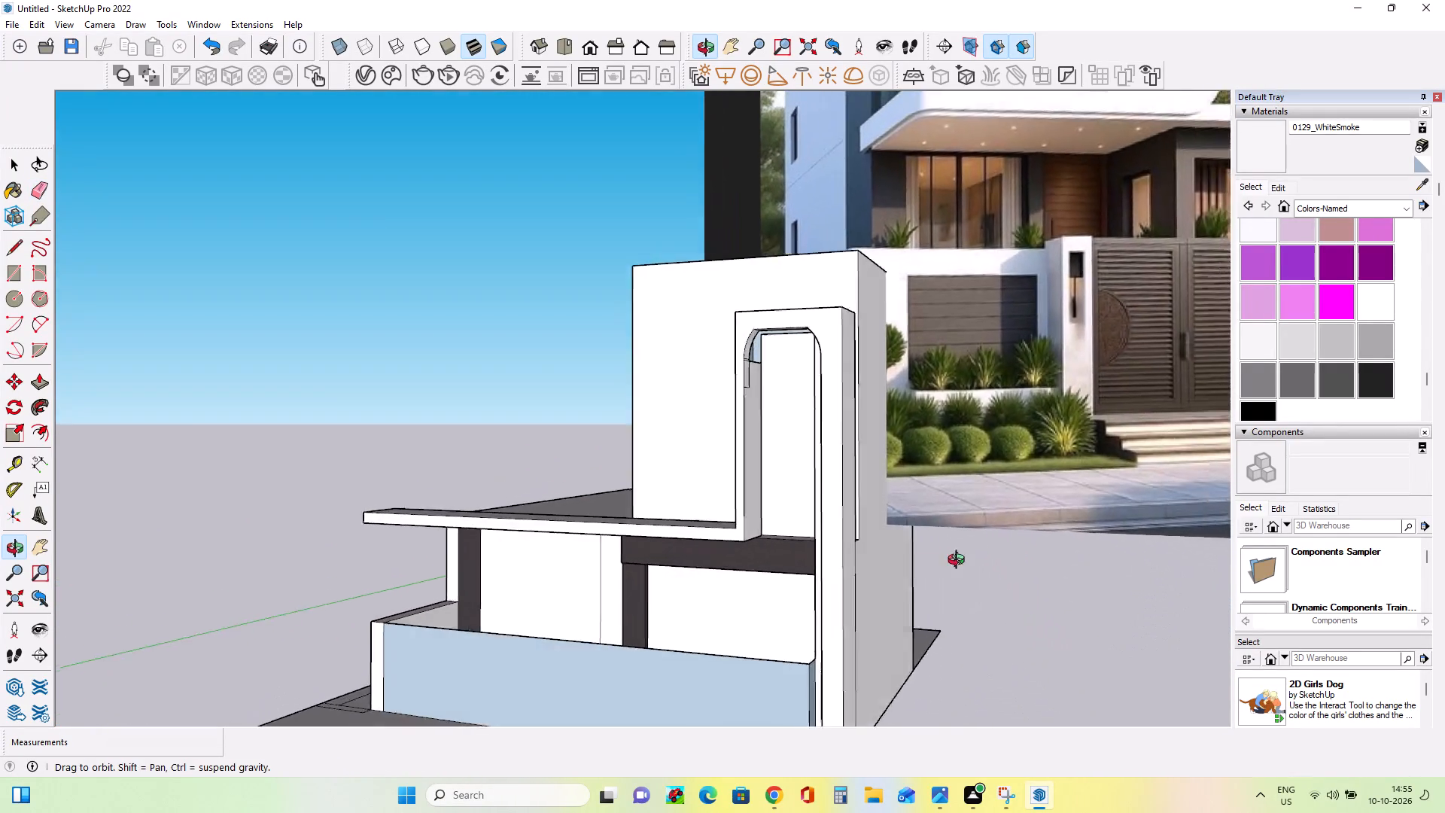
middle_click_drag(960, 562, 989, 547)
scroll(859, 643, "up", 1)
middle_click_drag(859, 643, 706, 612)
middle_click_drag(888, 677, 893, 685)
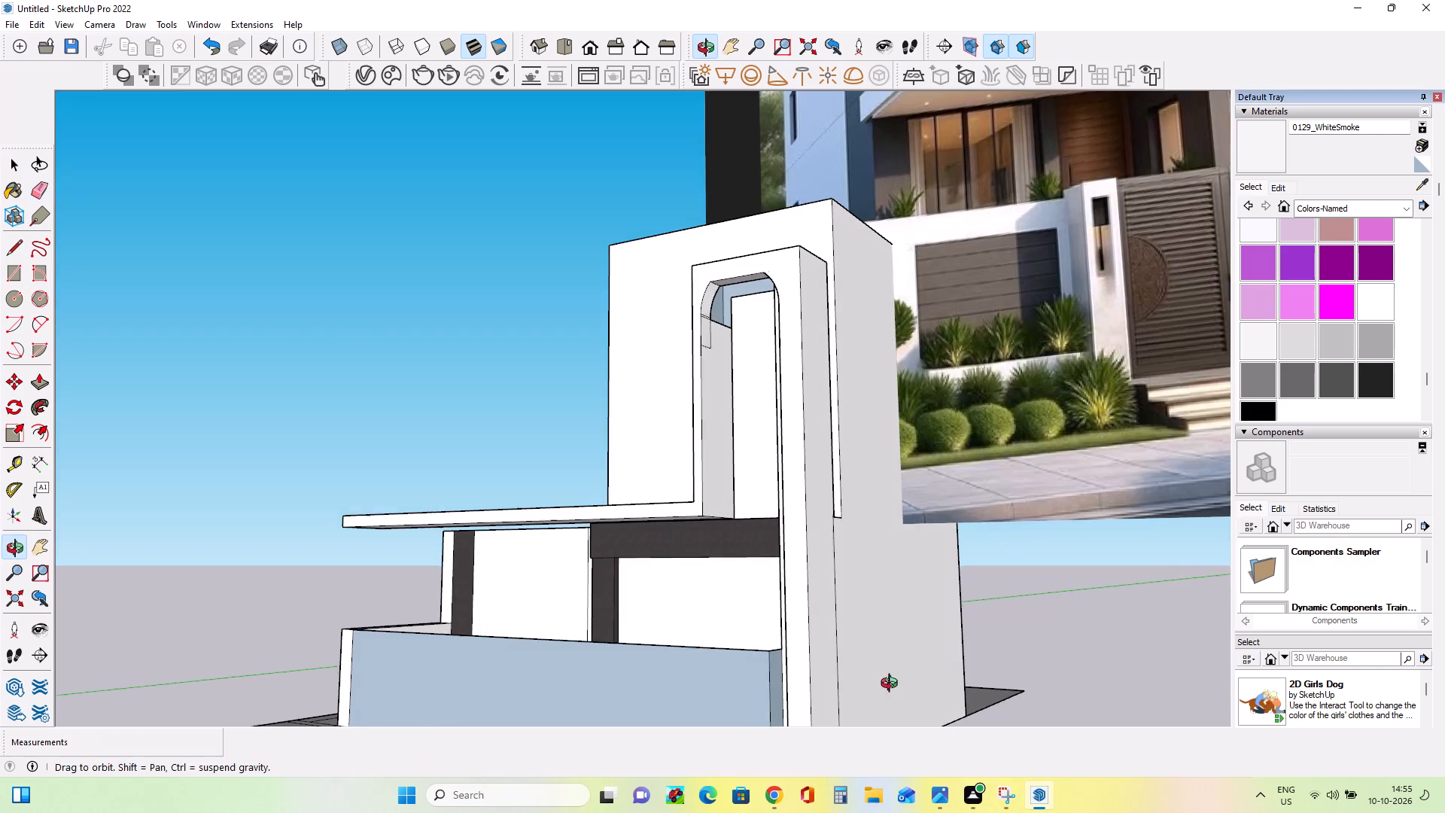
middle_click_drag(893, 685, 941, 722)
scroll(893, 685, "down", 8)
scroll(797, 714, "up", 5)
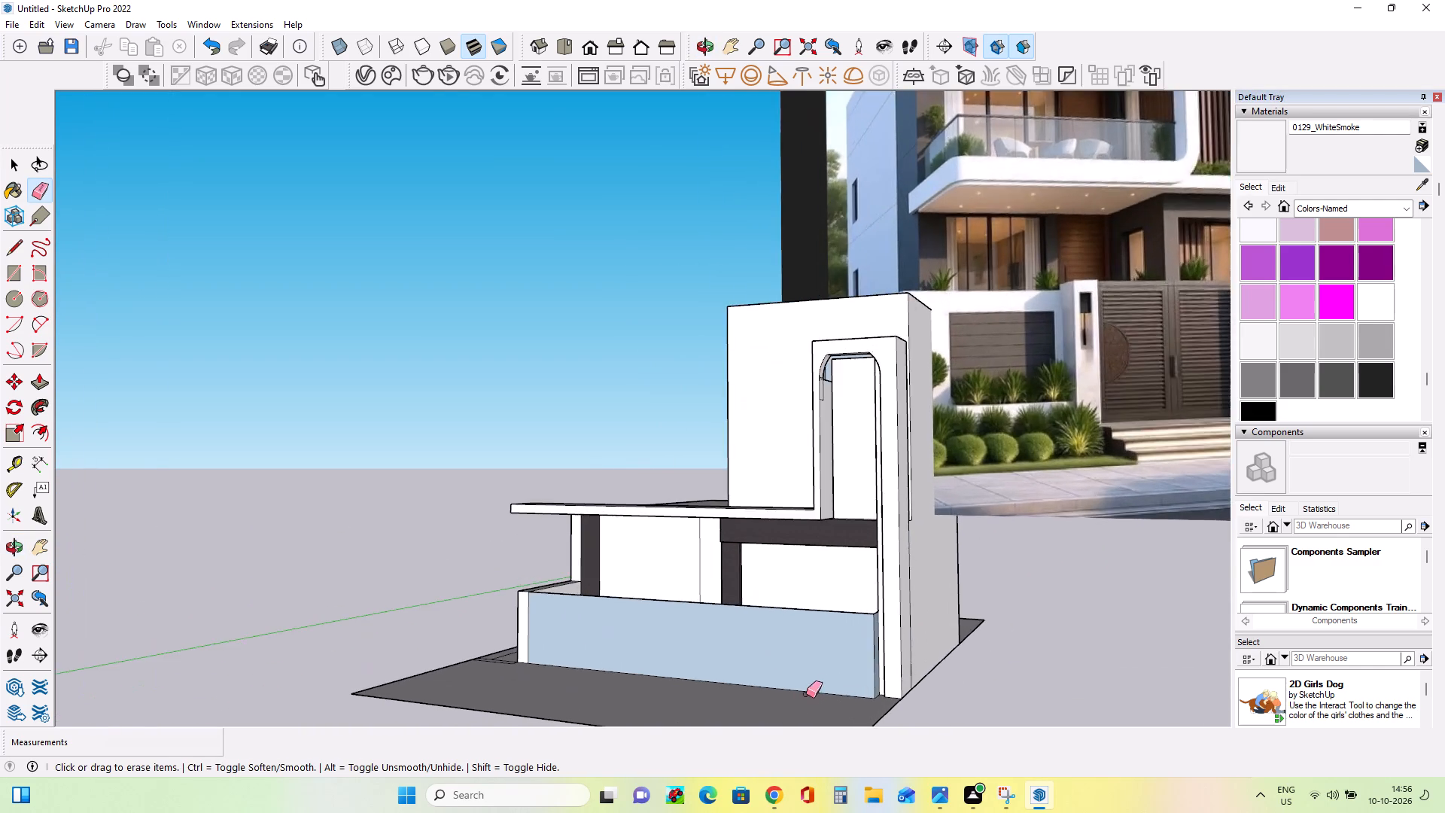
scroll(806, 694, "up", 4)
middle_click_drag(837, 683, 880, 705)
middle_click_drag(885, 712, 913, 739)
middle_click(913, 739)
Undo the stray-edge erasing, the Push/Pulls around the arched opening and front face, and the ledge's long extension.
key("ctrl+z")
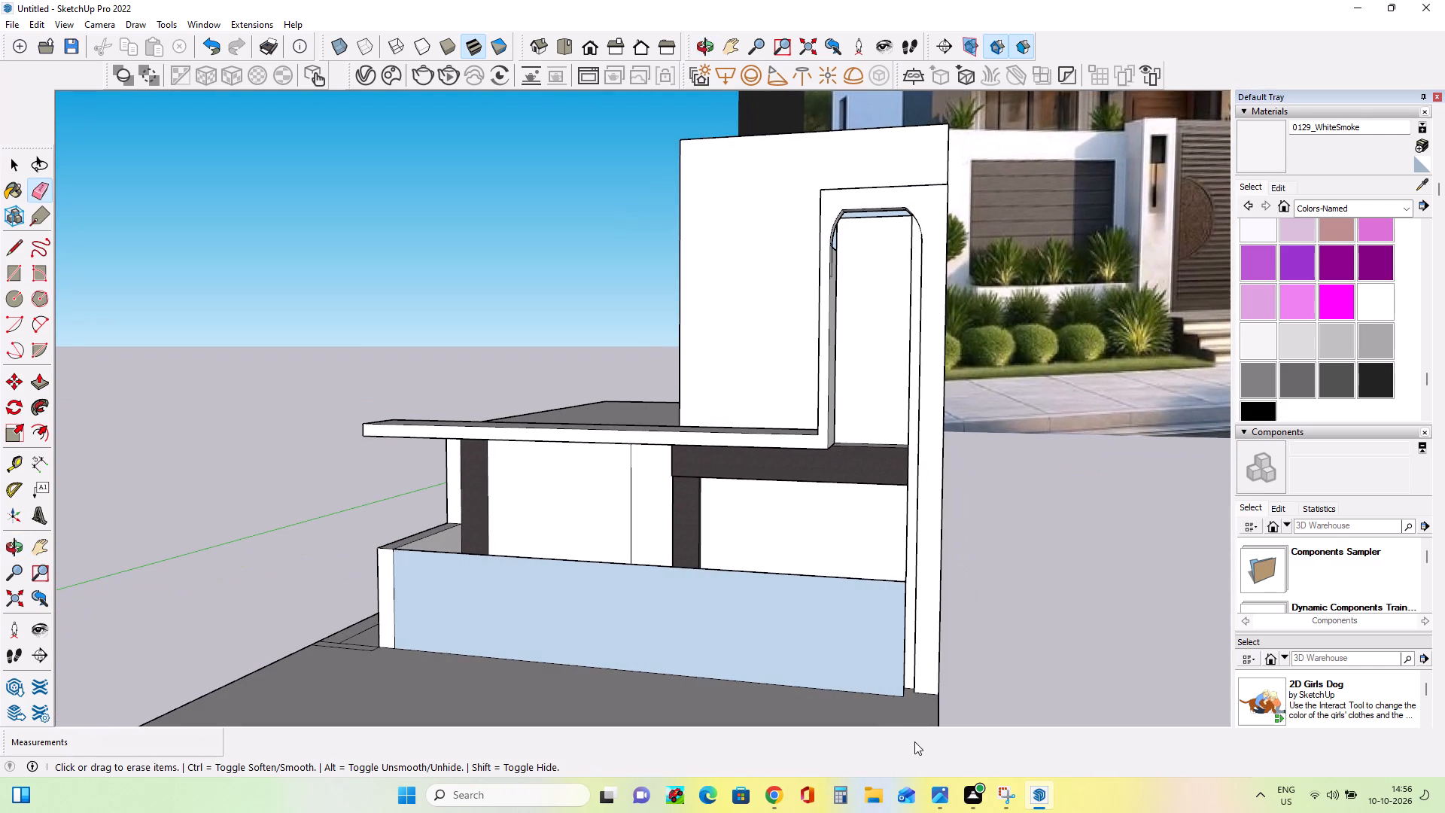
key("ctrl+z")
key("ctrl+z")
key("ctrl+z")
key("ctrl+z")
key("ctrl+z")
key("ctrl+z")
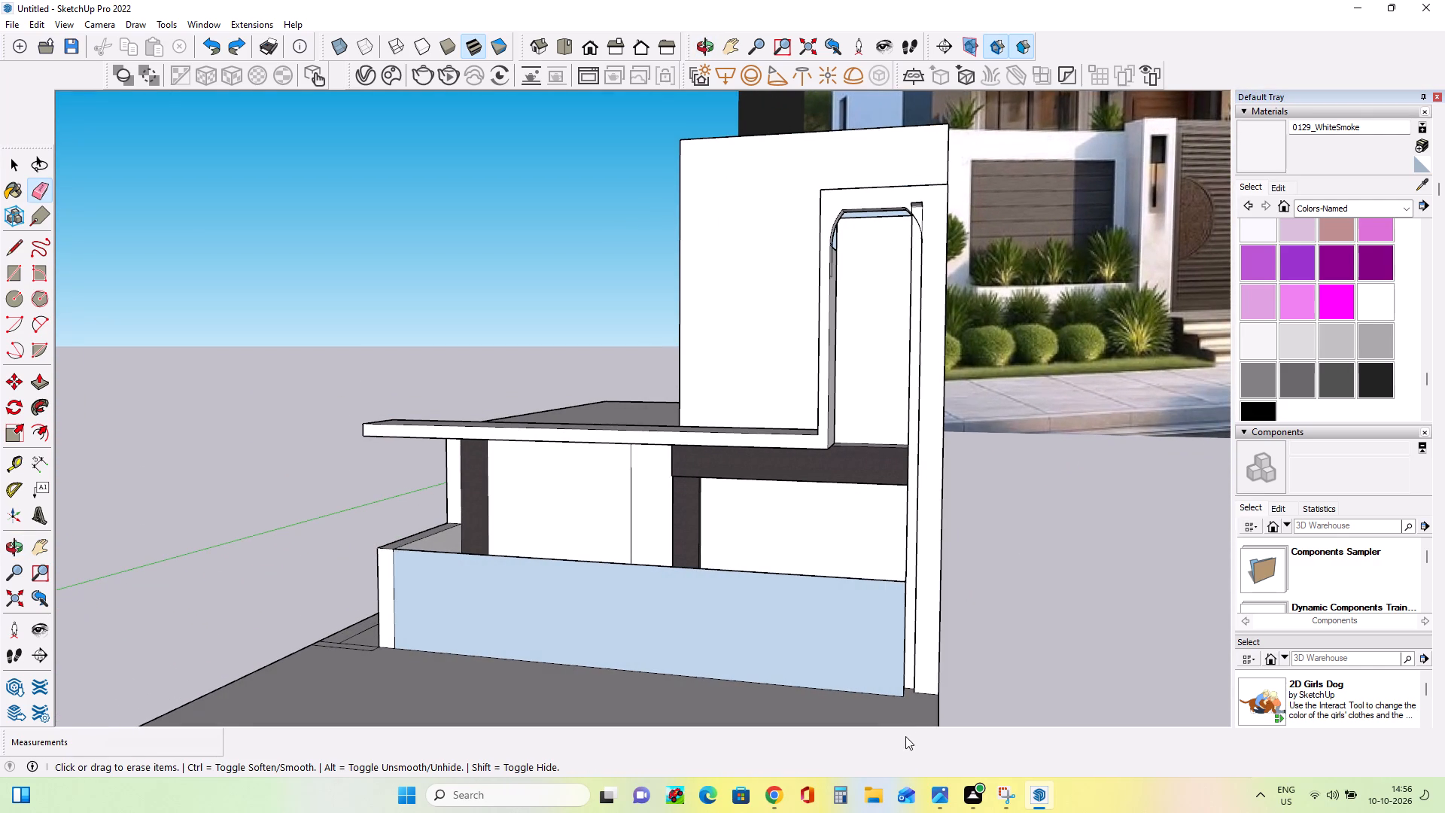
key("ctrl+z")
left_click(906, 732, "ctrl")
key("ctrl+z")
key("ctrl+z")
key("ctrl+z")
key("ctrl+z")
key("ctrl+z")
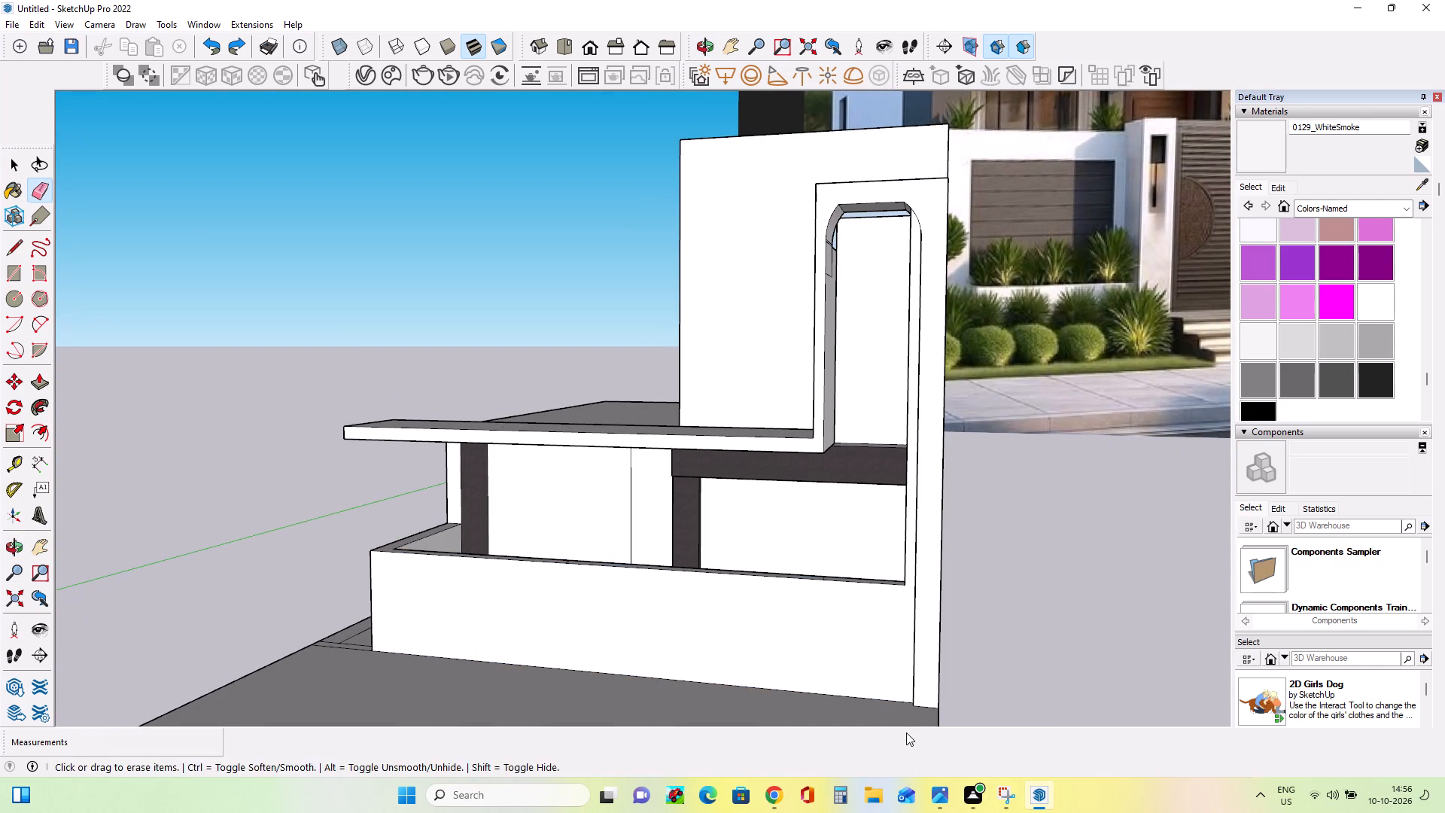
key("ctrl+z")
key("ctrl+z")
key("ctrl+z")
key("ctrl+z")
key("ctrl+z")
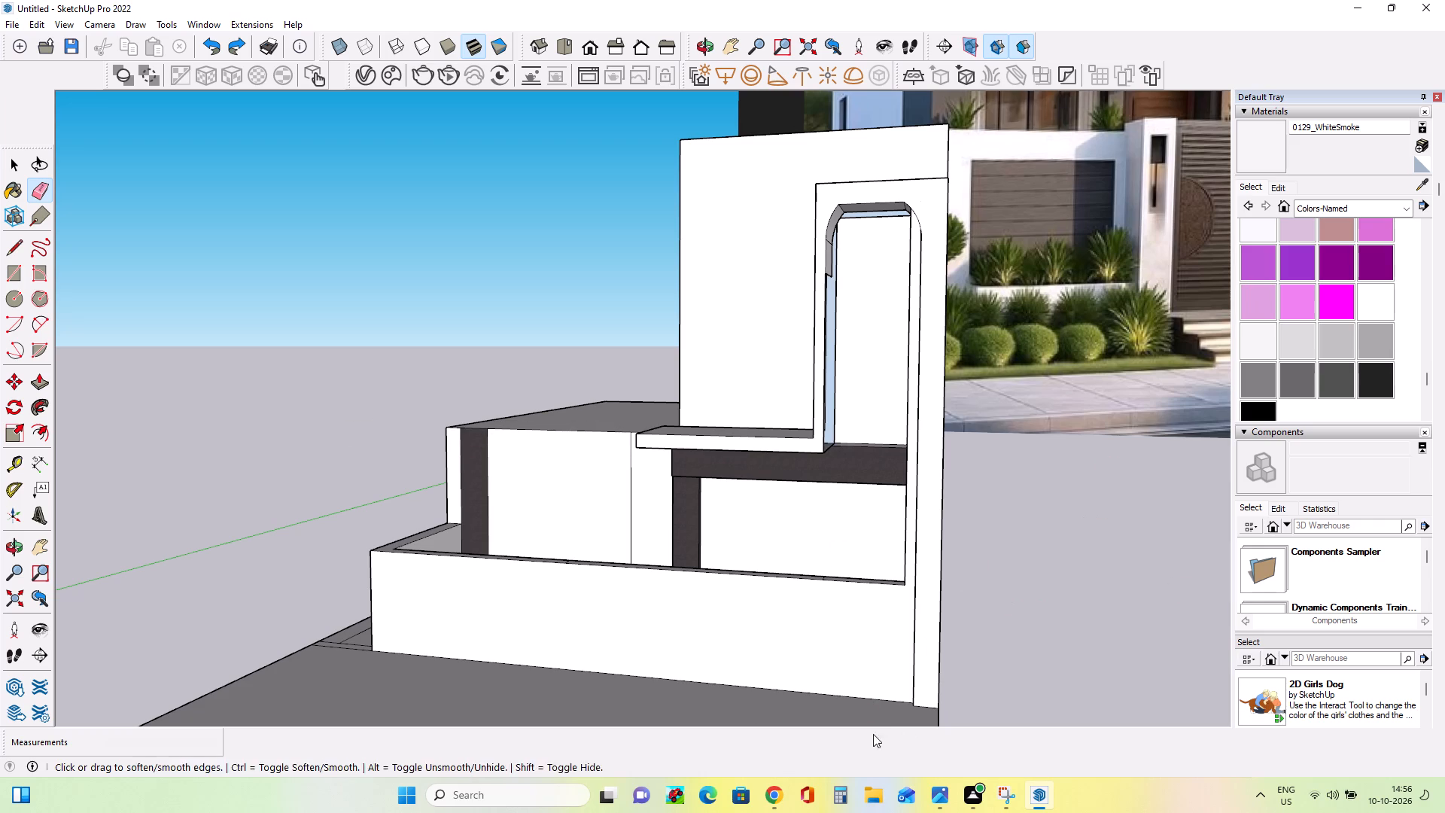
Undo the opening's rounded arch and the remaining short ledge, back to the side frame's plain rectangular opening.
key("ctrl+z")
key("ctrl+z")
key("ctrl+z")
key("ctrl+z")
key("ctrl+z")
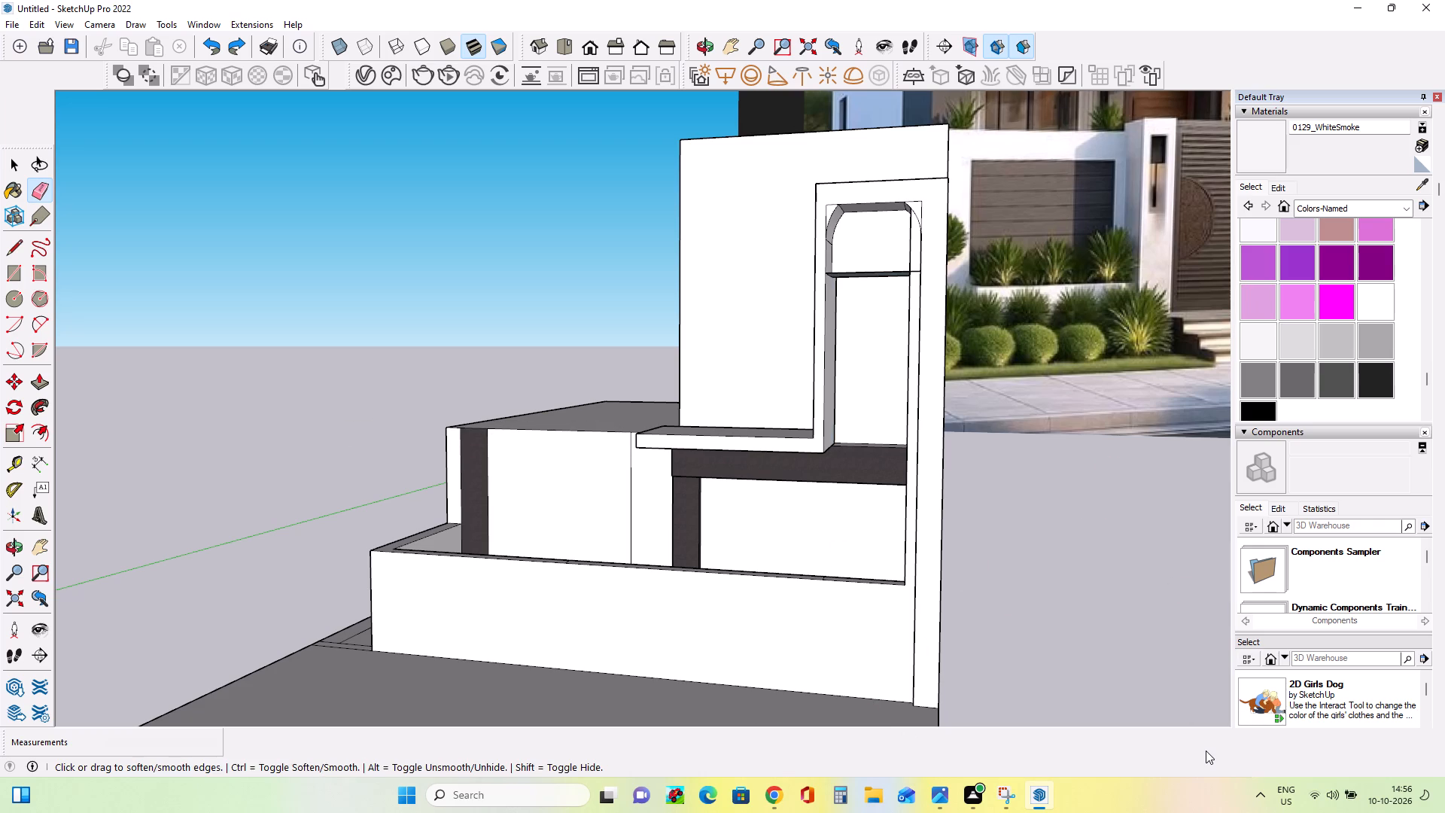
key("ctrl+z")
key("ctrl+z")
key("ctrl+z")
key("ctrl+z")
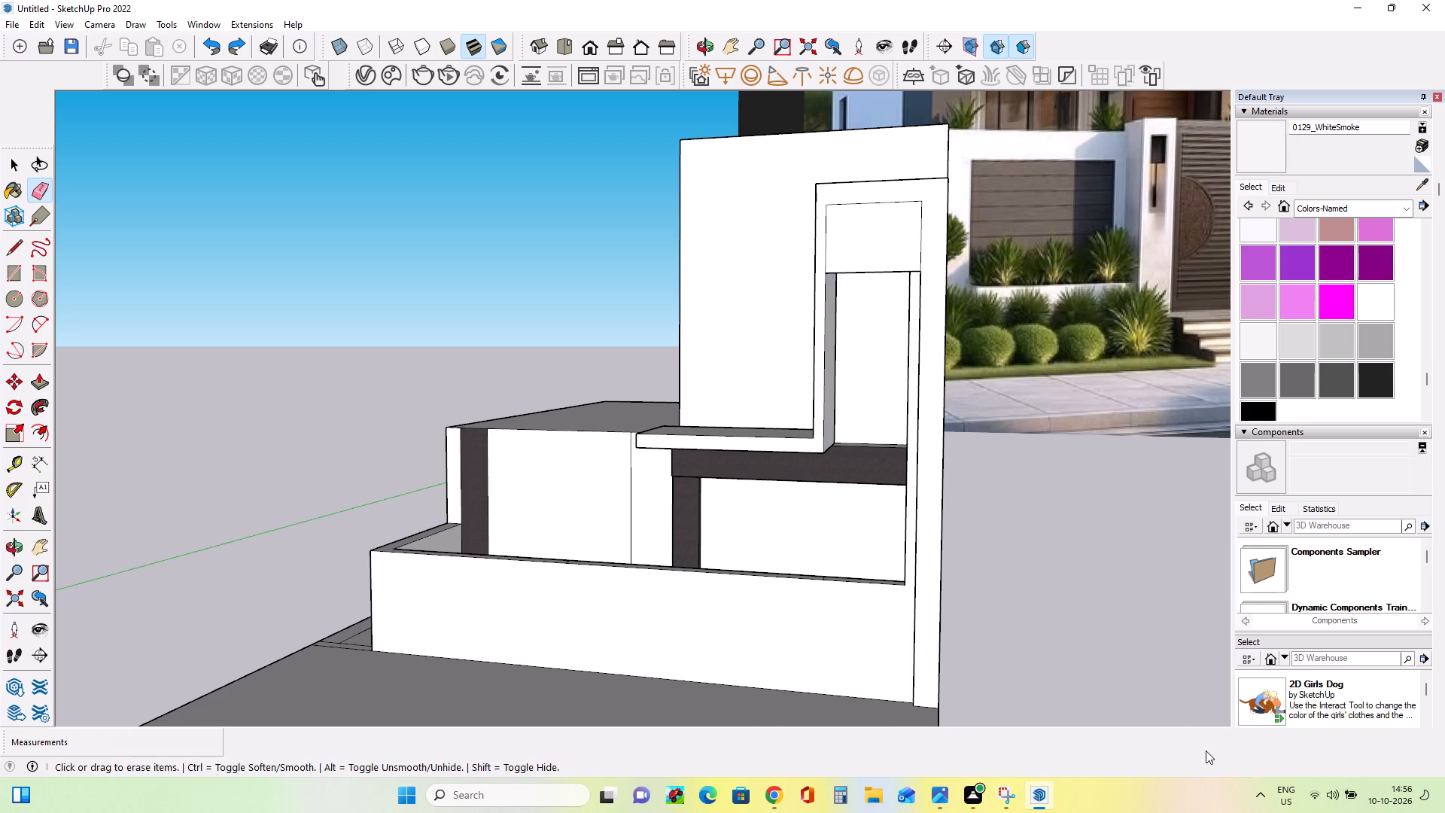
key("ctrl+z")
key("ctrl+z")
key("ctrl+z")
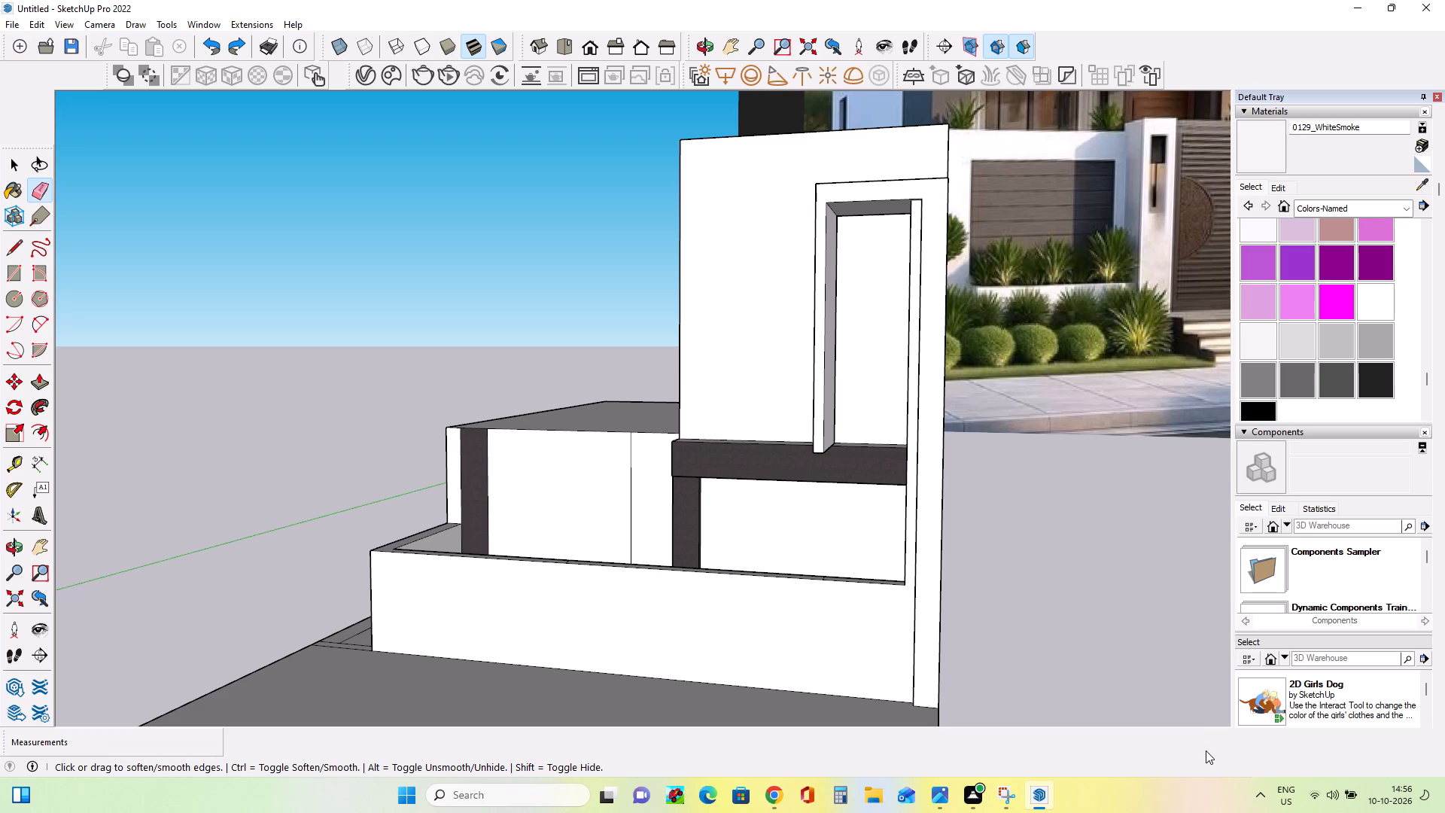
Undo the side frame's inner leg and top arm plus the reference image's enlargement, back to the plain post beside the front wall.
key("ctrl+z")
key("ctrl+z")
key("ctrl+z")
key("ctrl+z")
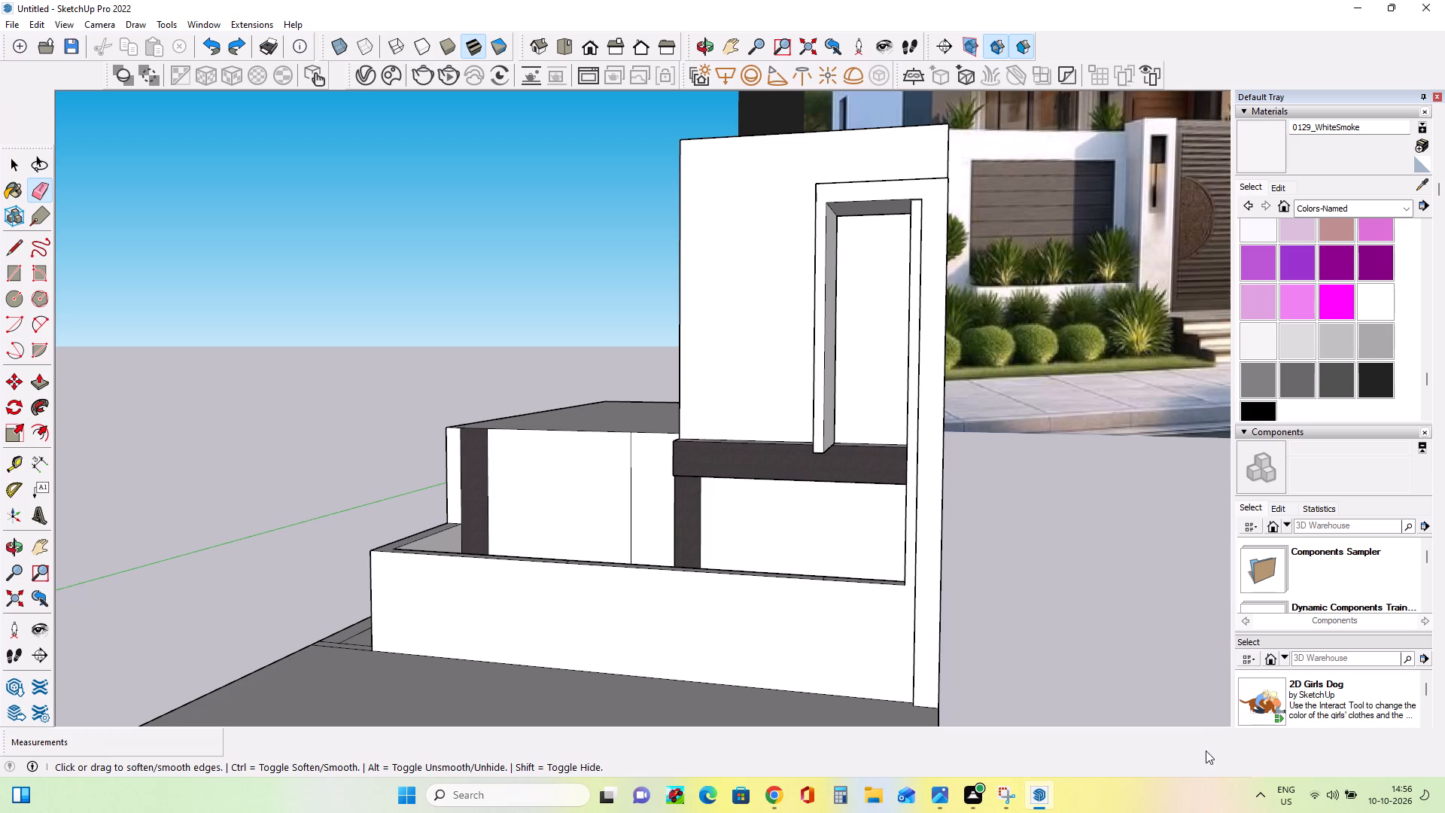
key("ctrl+z")
middle_click_drag(1100, 526, 1176, 652, "ctrl")
key("ctrl+z")
left_click(1151, 644, "ctrl")
key("ctrl+z")
key("ctrl+z")
key("ctrl+z")
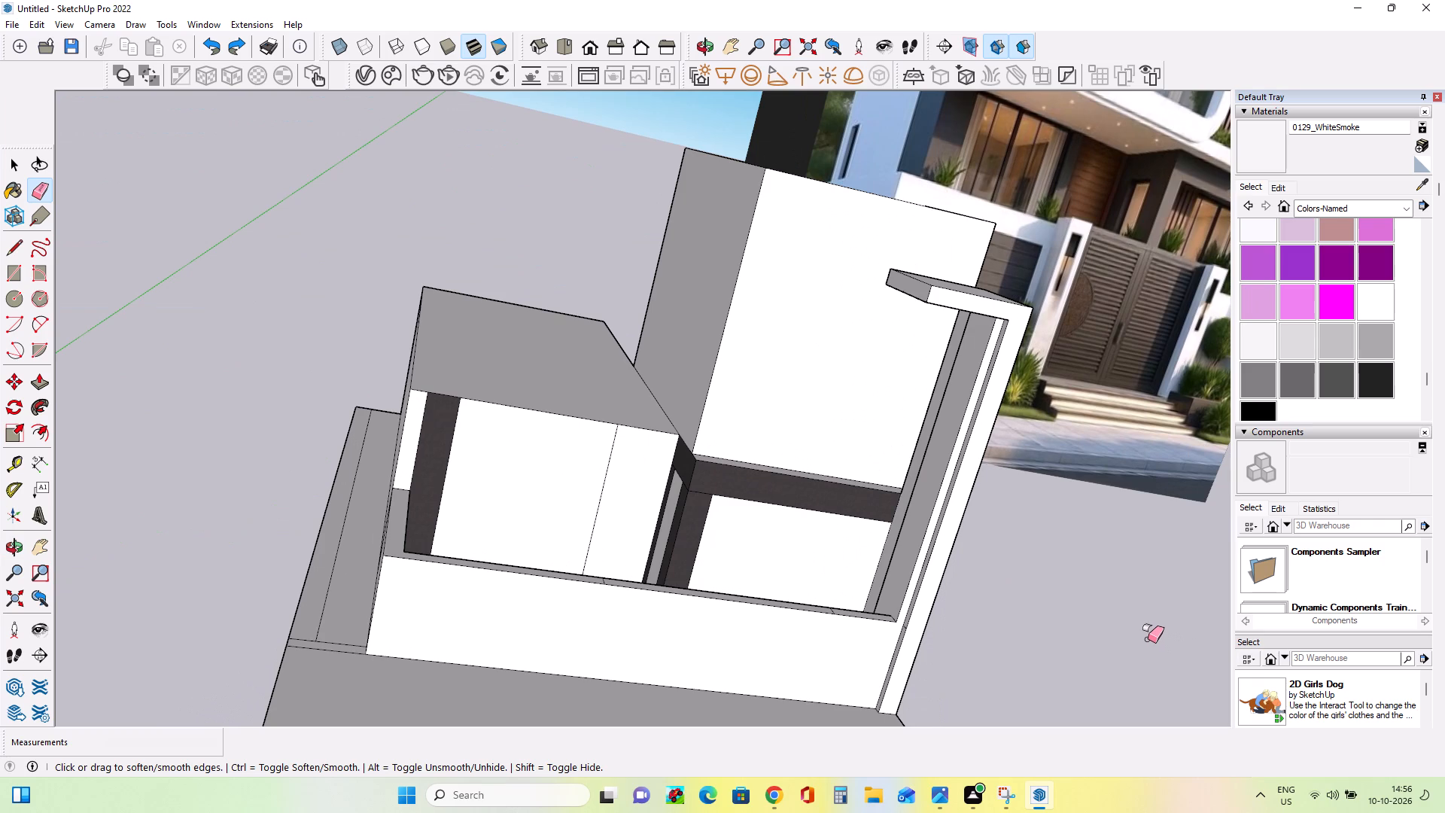
key("ctrl+z")
key("ctrl+z")
key("ctrl+z")
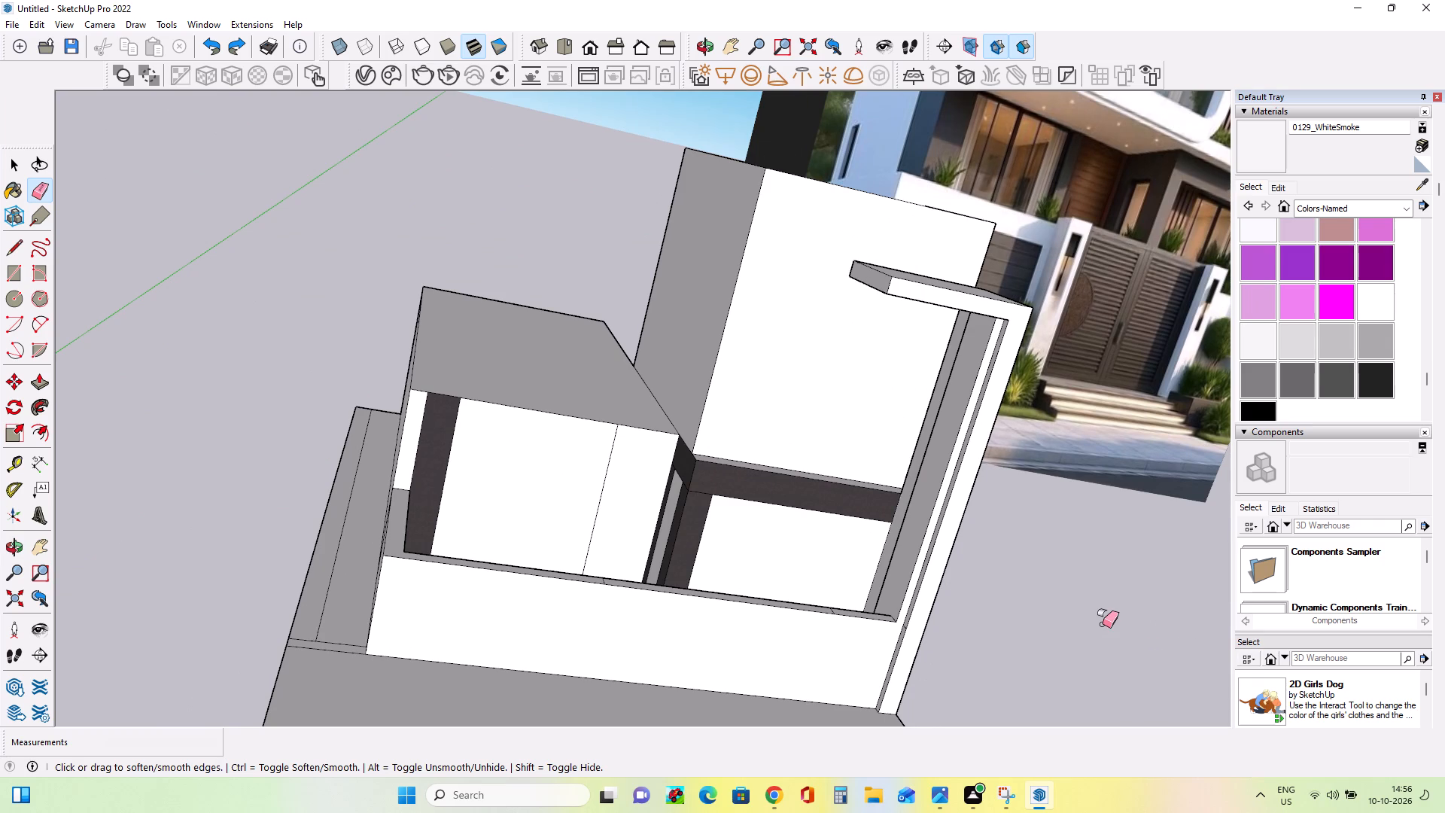
key("ctrl+z")
key("ctrl+z")
key("ctrl+z")
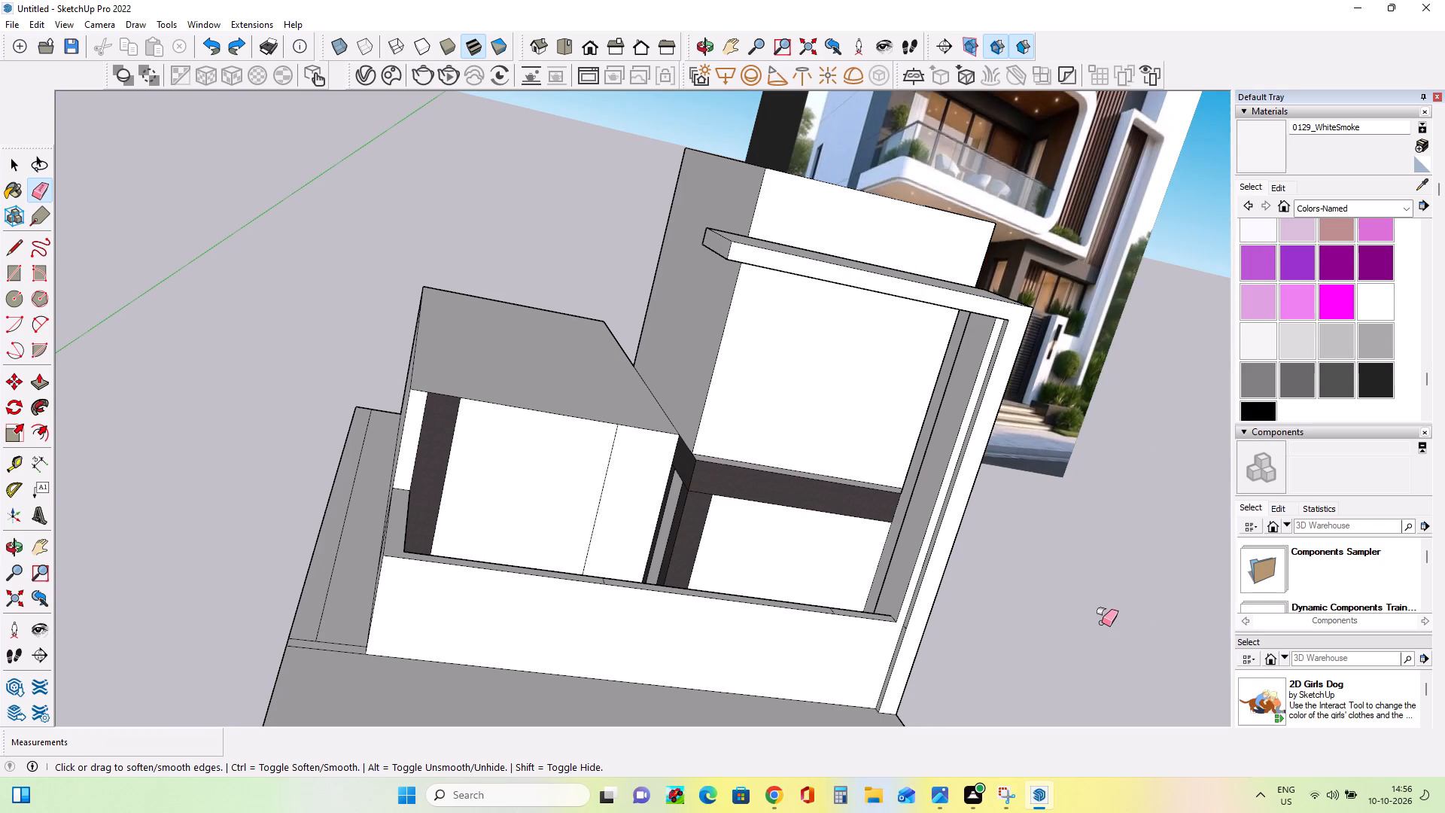
key("ctrl+z")
key("ctrl+z")
key("ctrl+z")
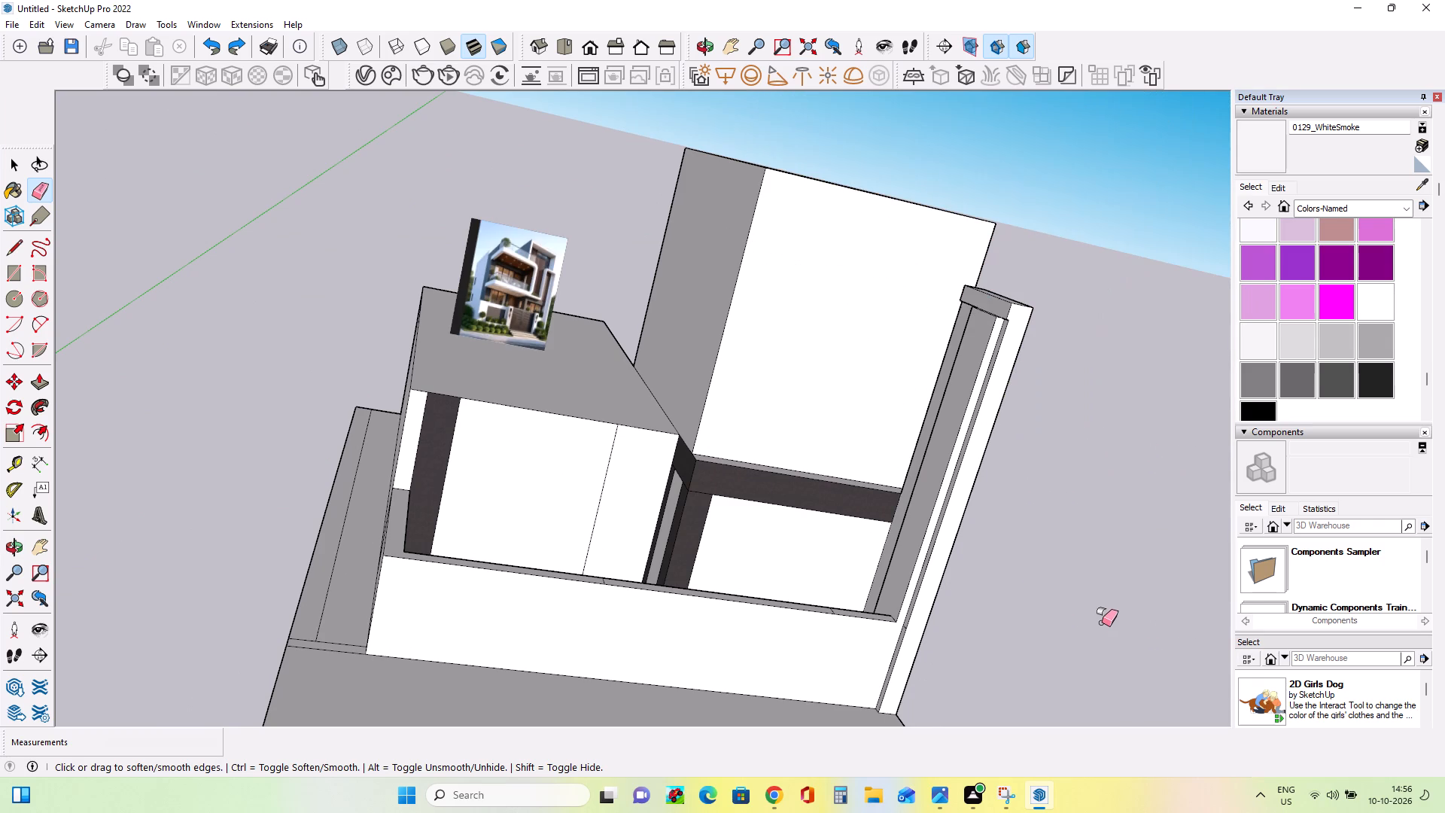
key("ctrl+z")
key("ctrl+z")
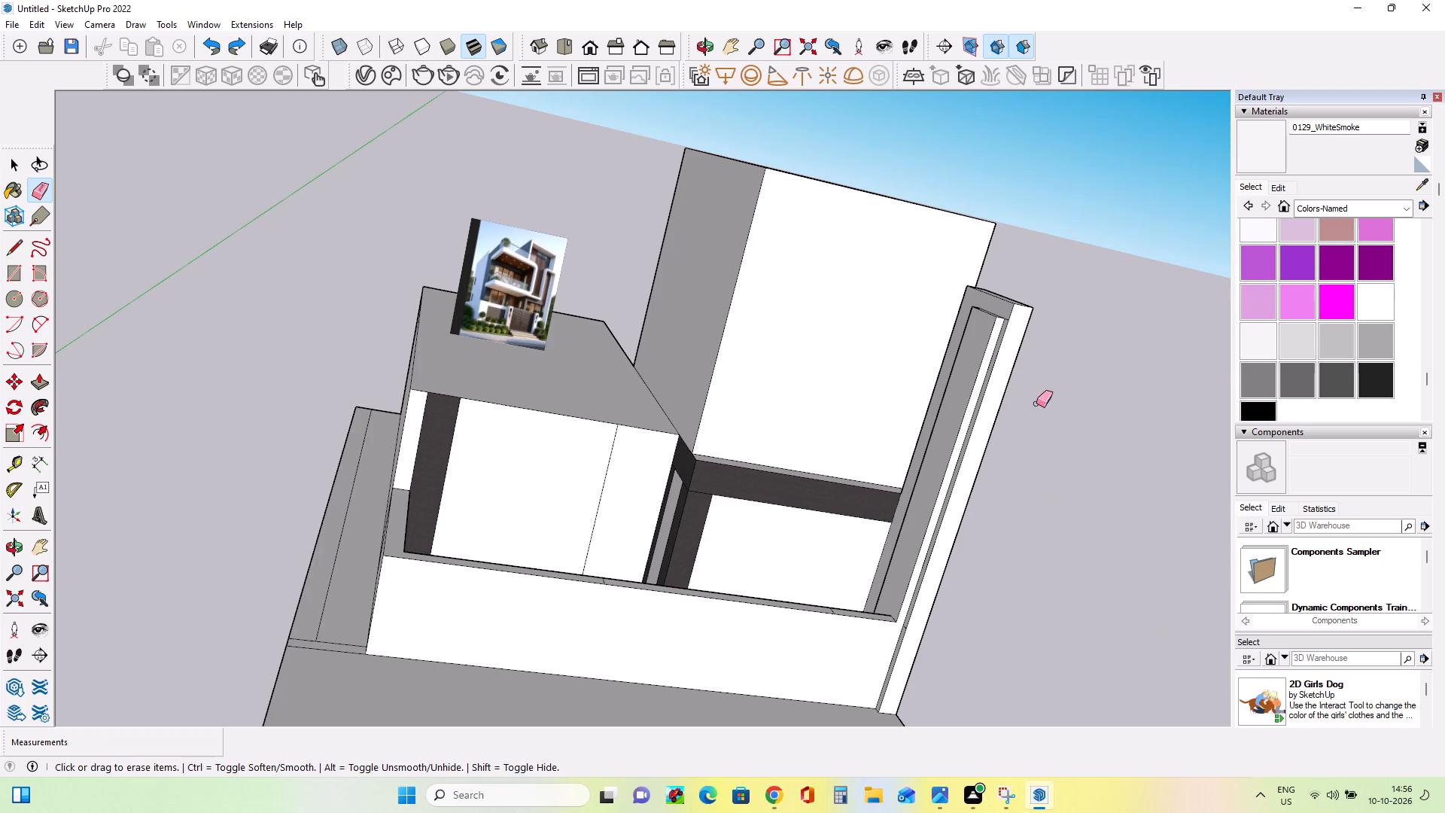
Examine the post's top end and the overall block massing from closer and wider angles.
scroll(1018, 334, "up", 8)
middle_click_drag(993, 333, 1011, 470)
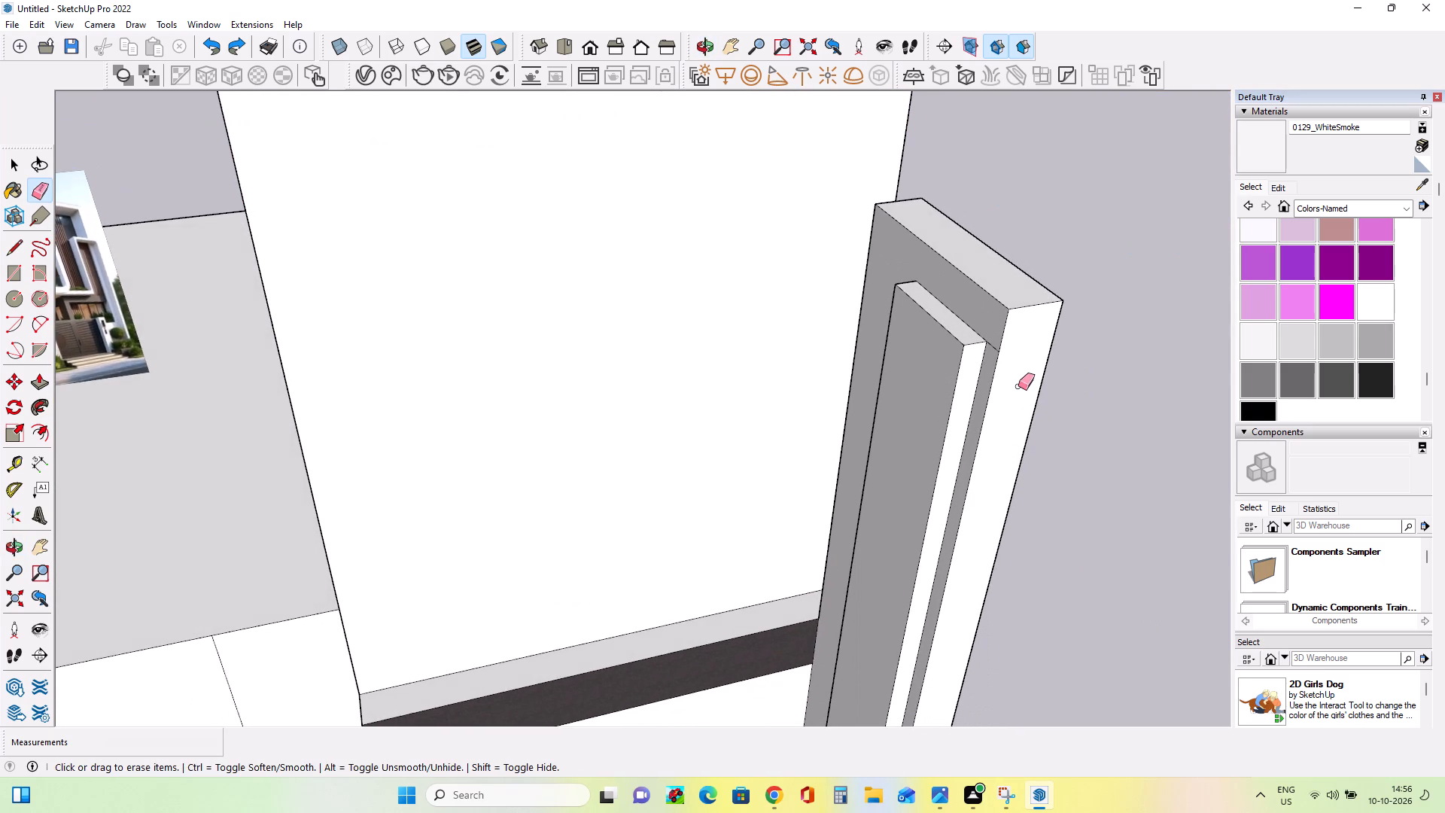
scroll(1018, 336, "down", 16)
middle_click_drag(1094, 485, 1030, 394)
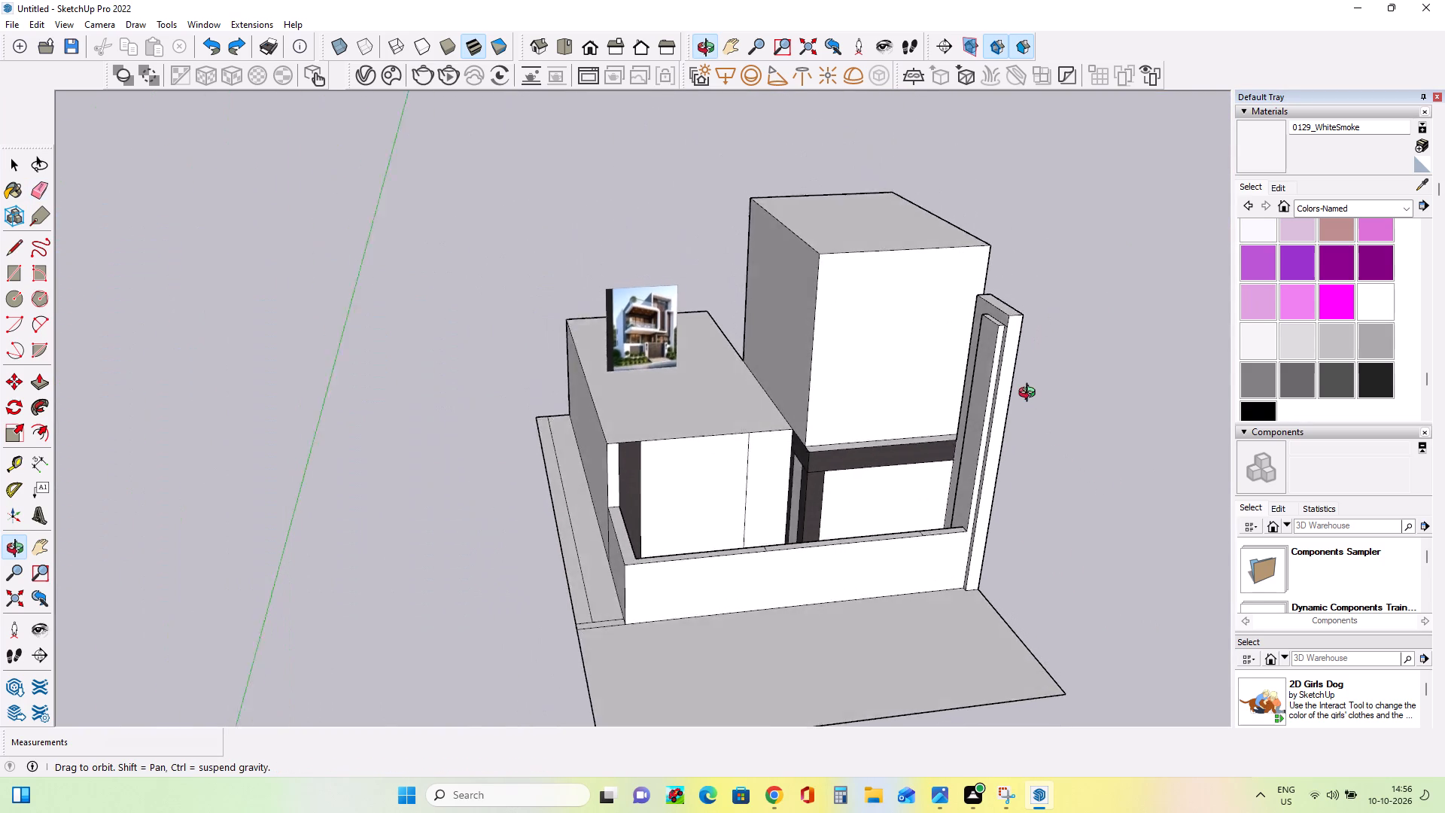
middle_click_drag(1030, 394, 925, 373)
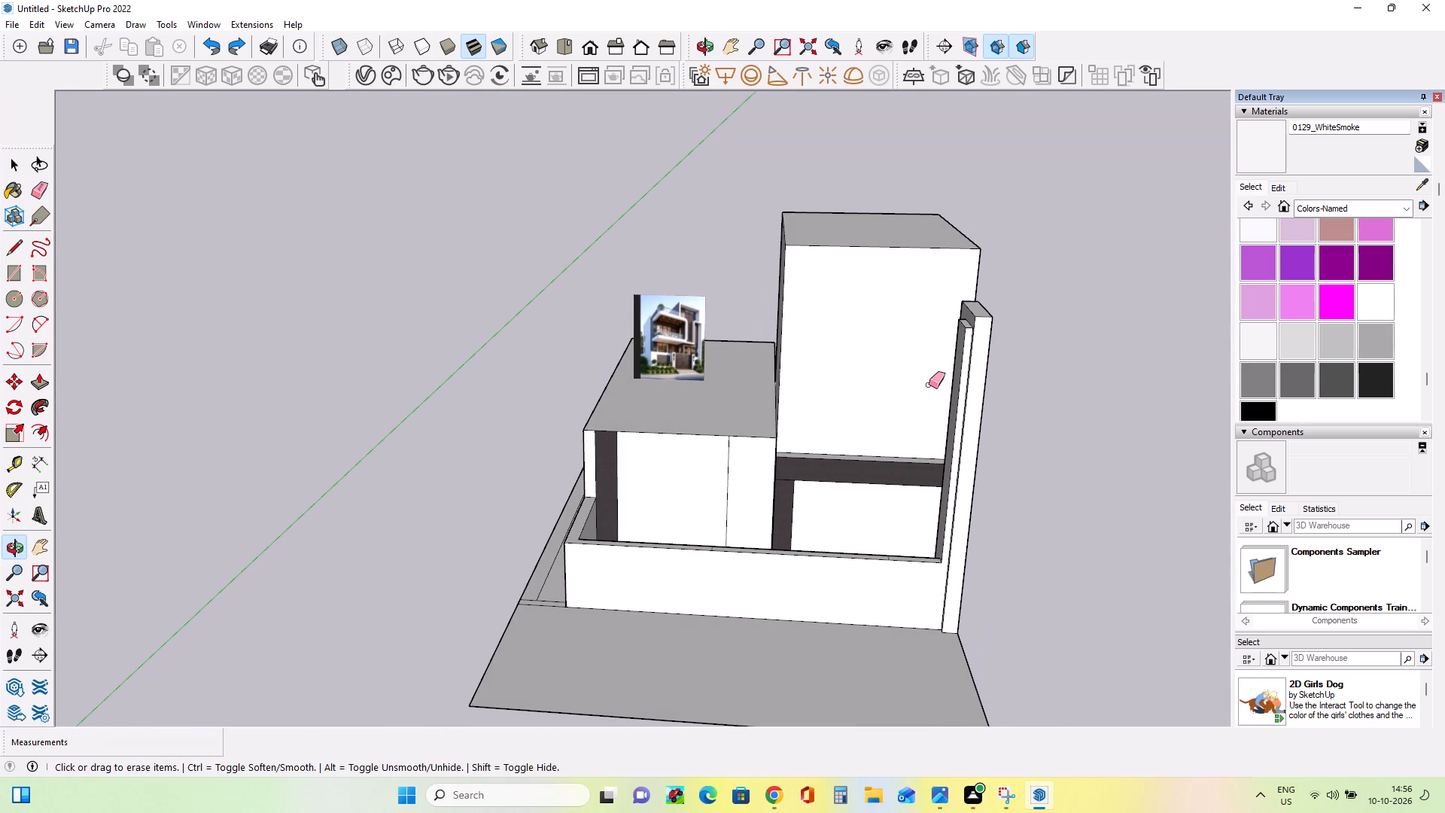
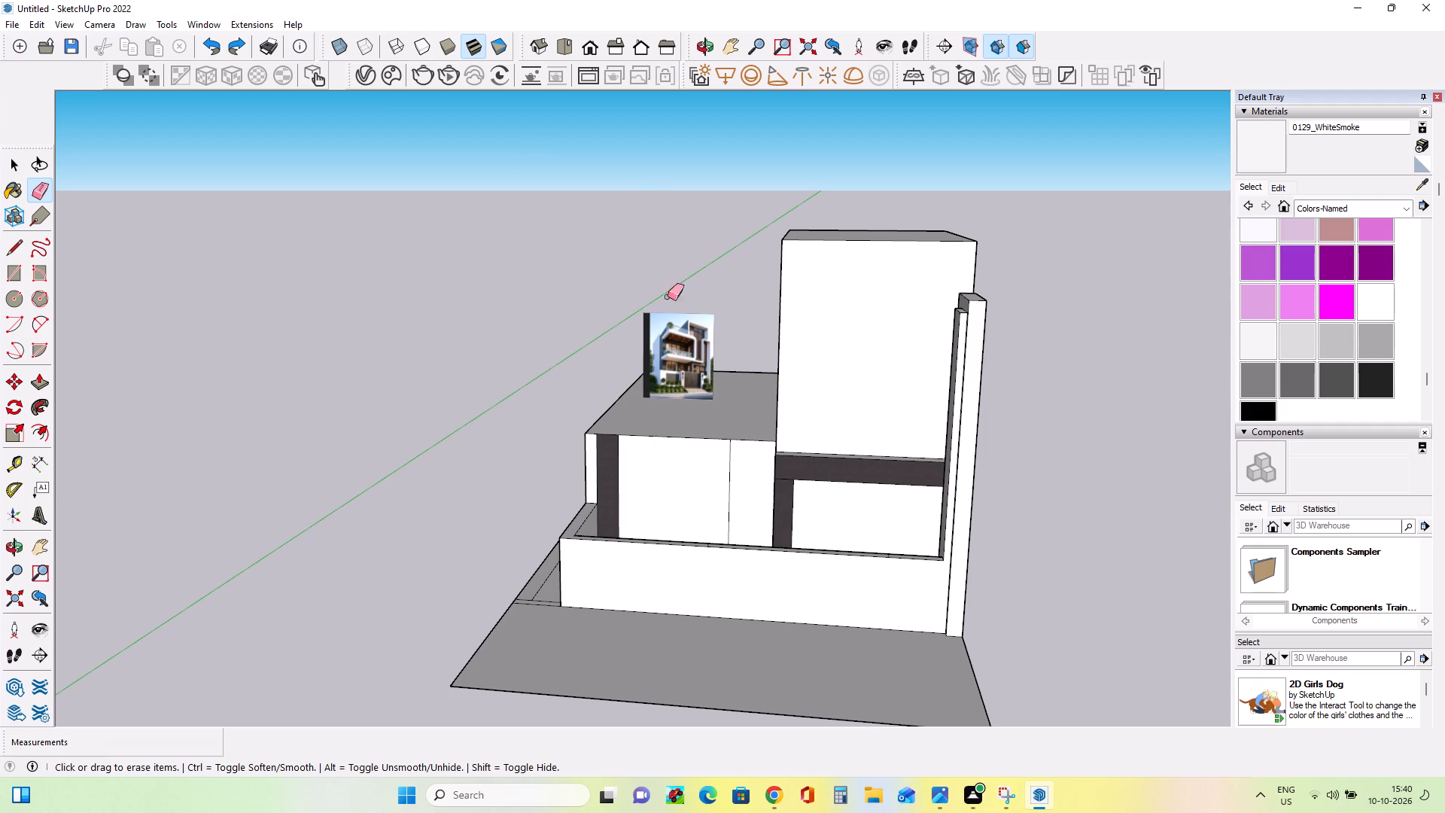
Move the reference image forward to the front edge of the lower block's roof.
left_click(41, 538)
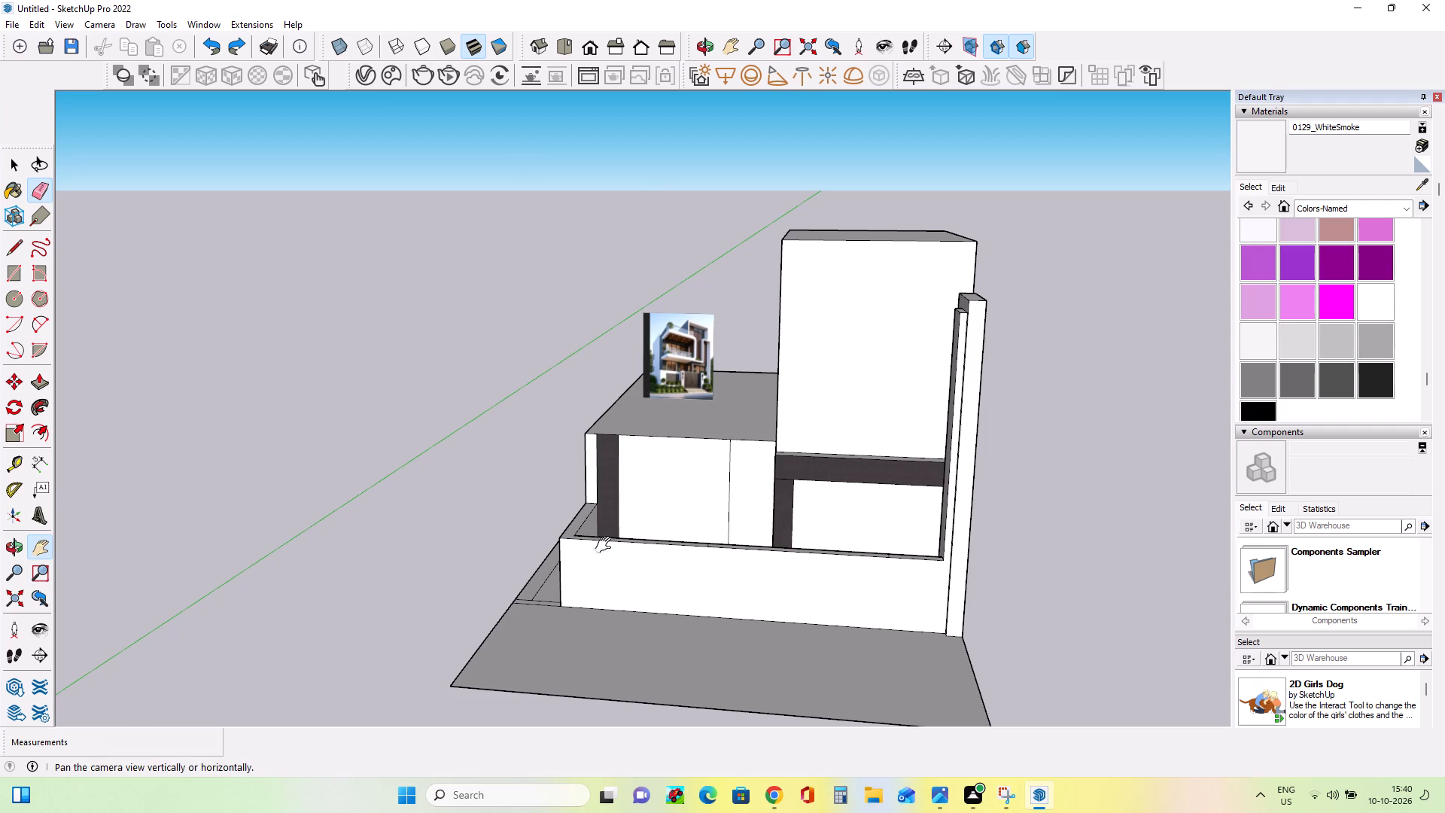
left_click_drag(661, 480, 402, 537)
middle_click_drag(781, 592, 941, 522)
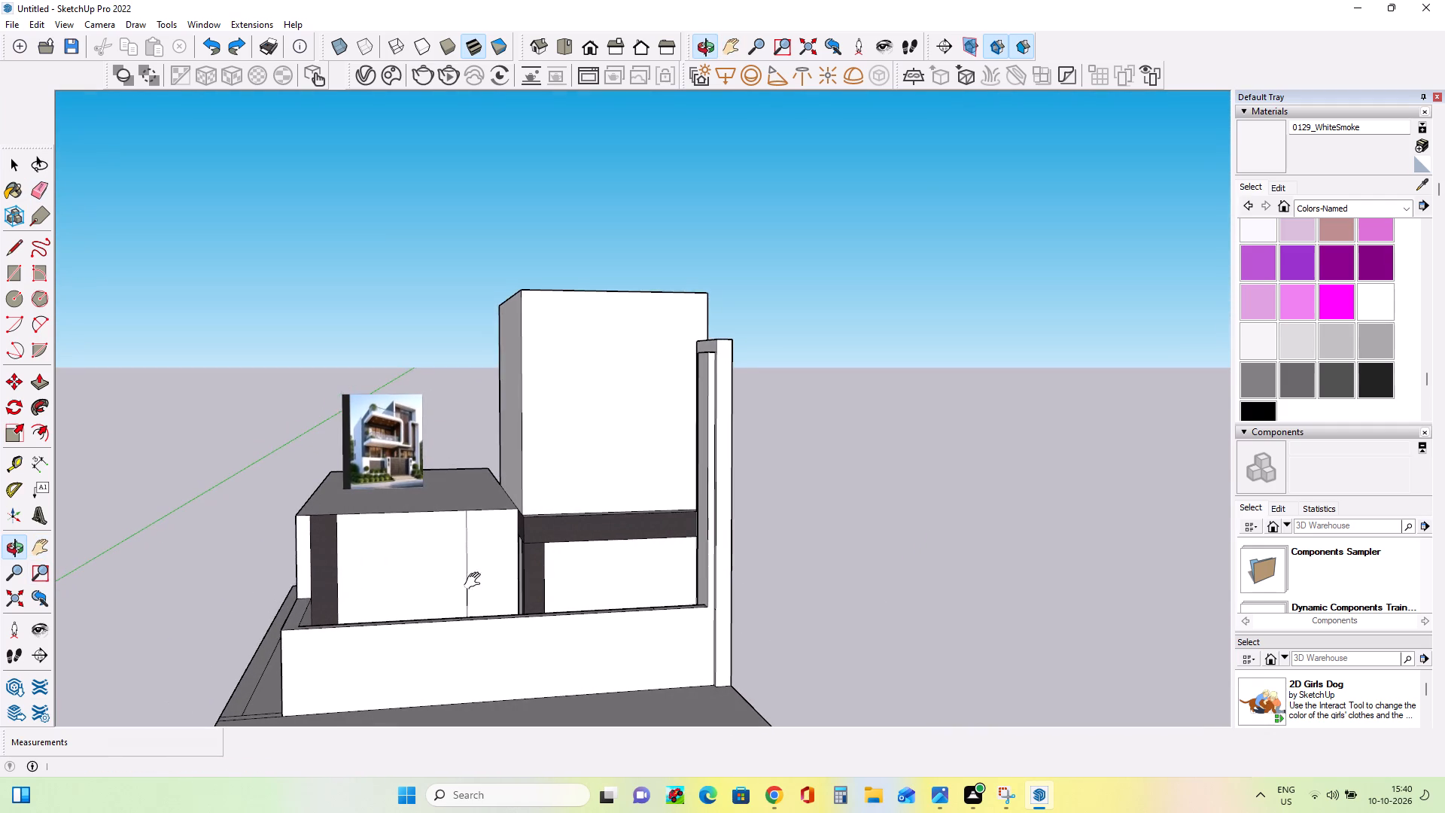
left_click_drag(474, 577, 528, 527)
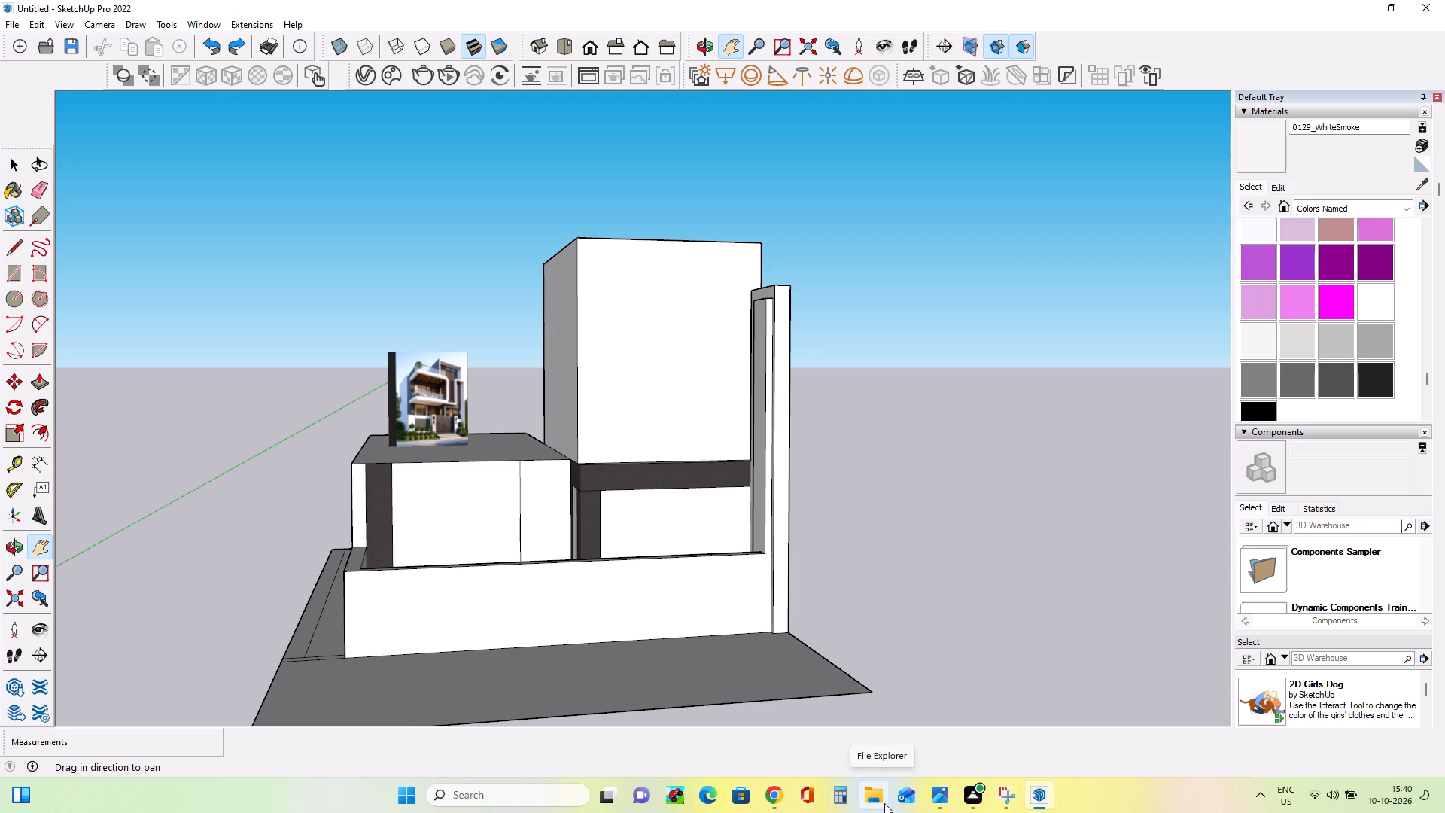
scroll(537, 467, "up", 3)
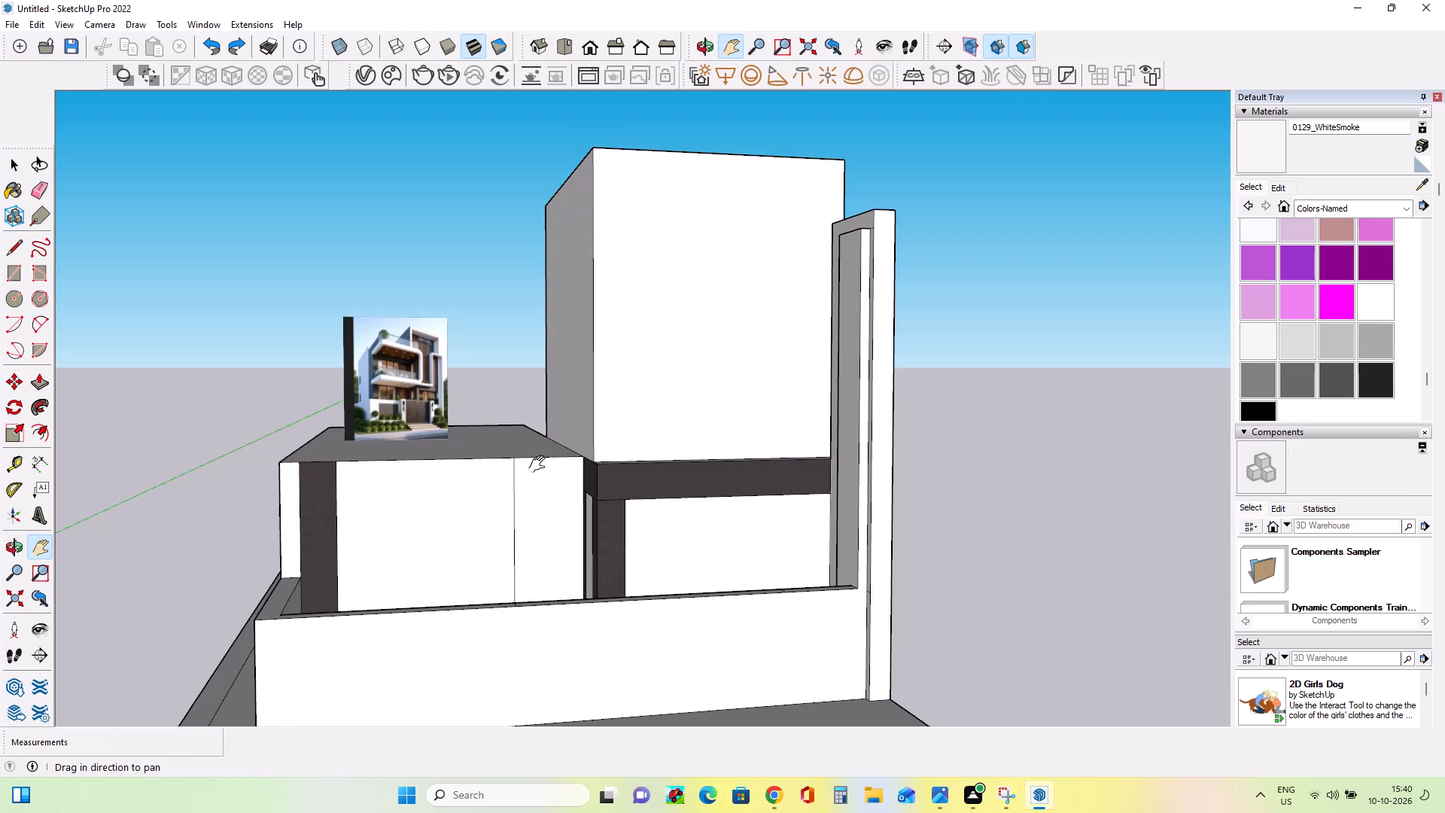
scroll(567, 434, "up", 3)
middle_click_drag(619, 469, 616, 630)
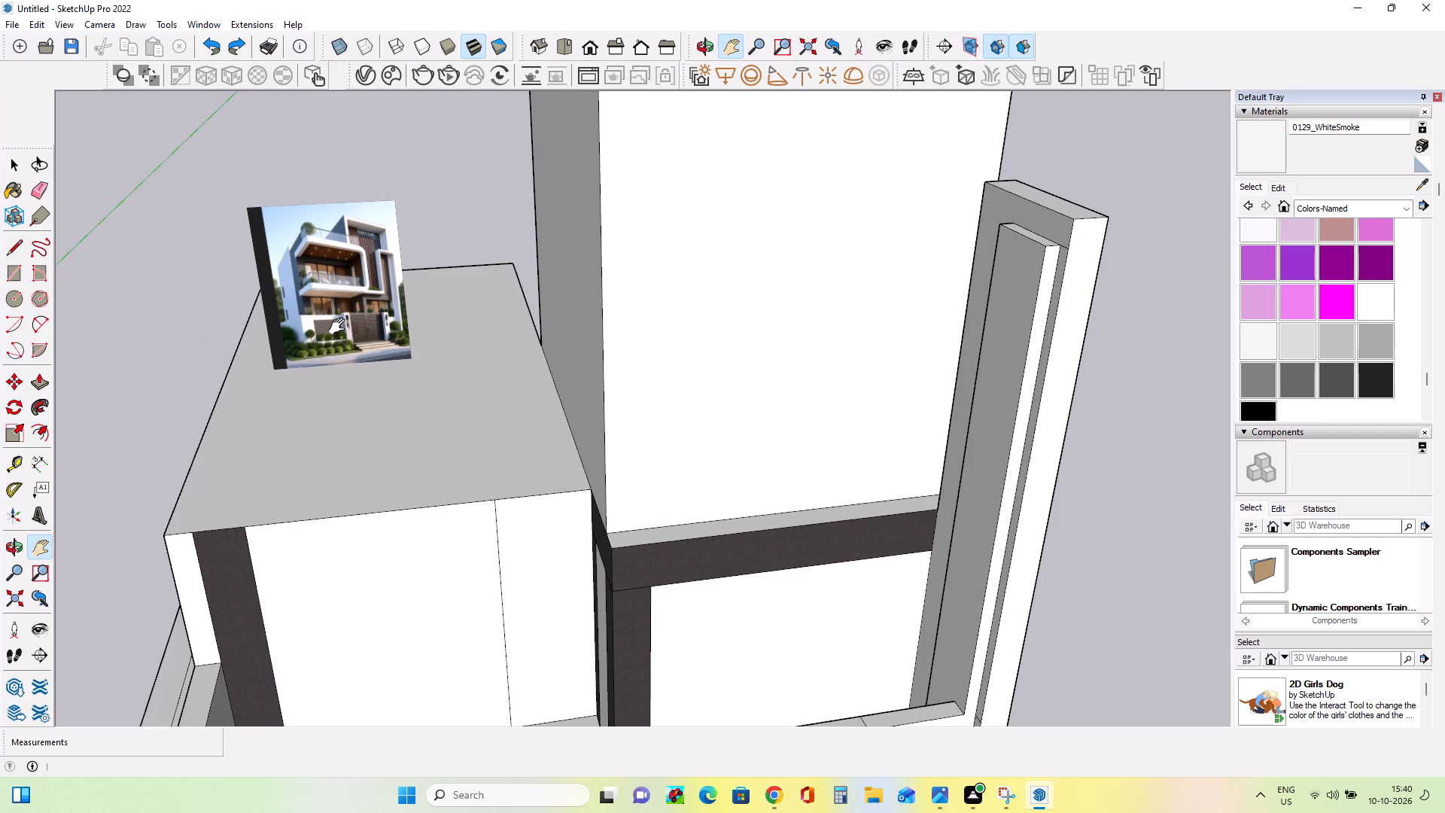
scroll(340, 327, "up", 6)
middle_click_drag(409, 321, 414, 254)
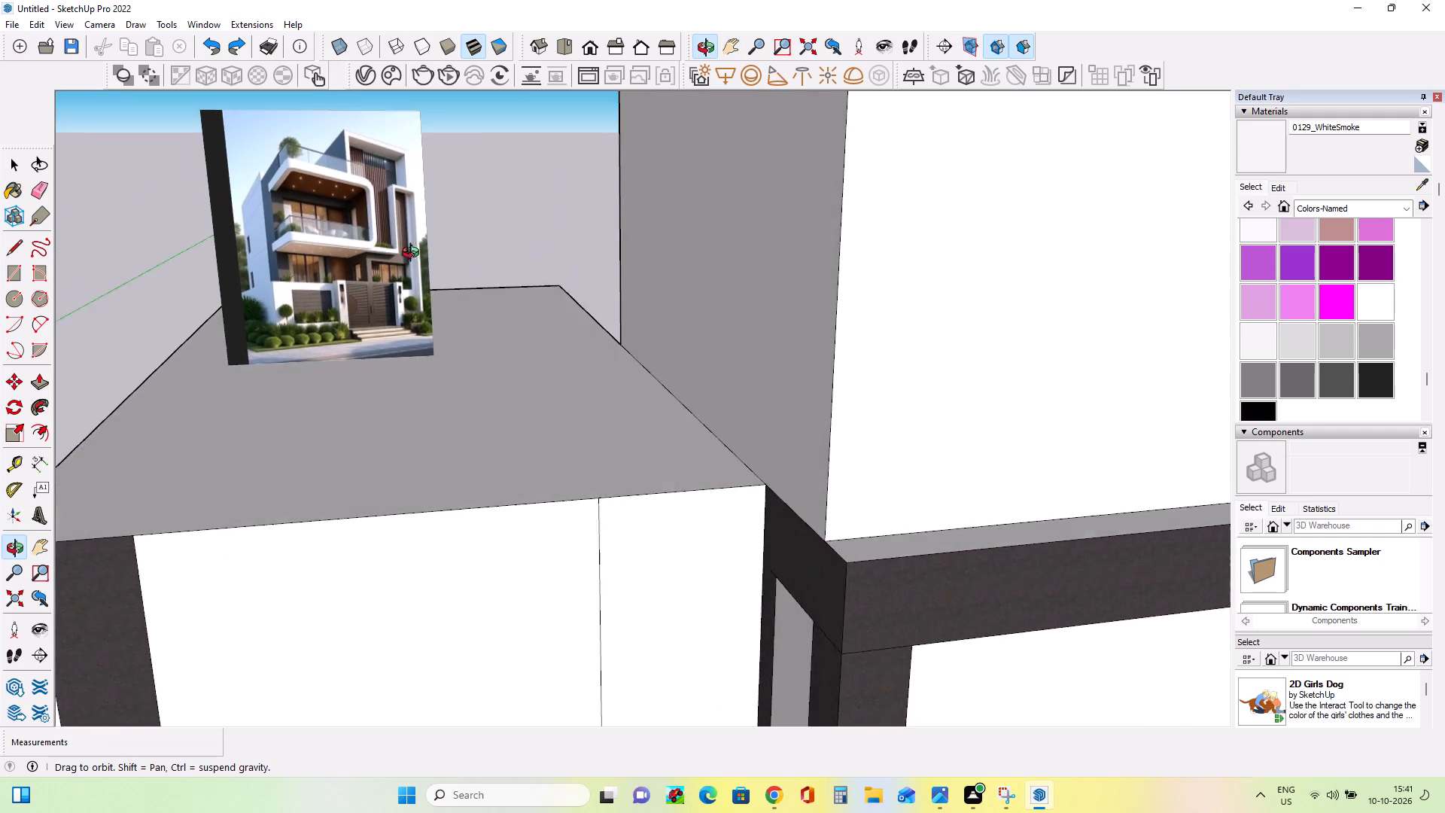
middle_click_drag(414, 254, 416, 299)
scroll(396, 233, "up", 3)
scroll(442, 260, "down", 3)
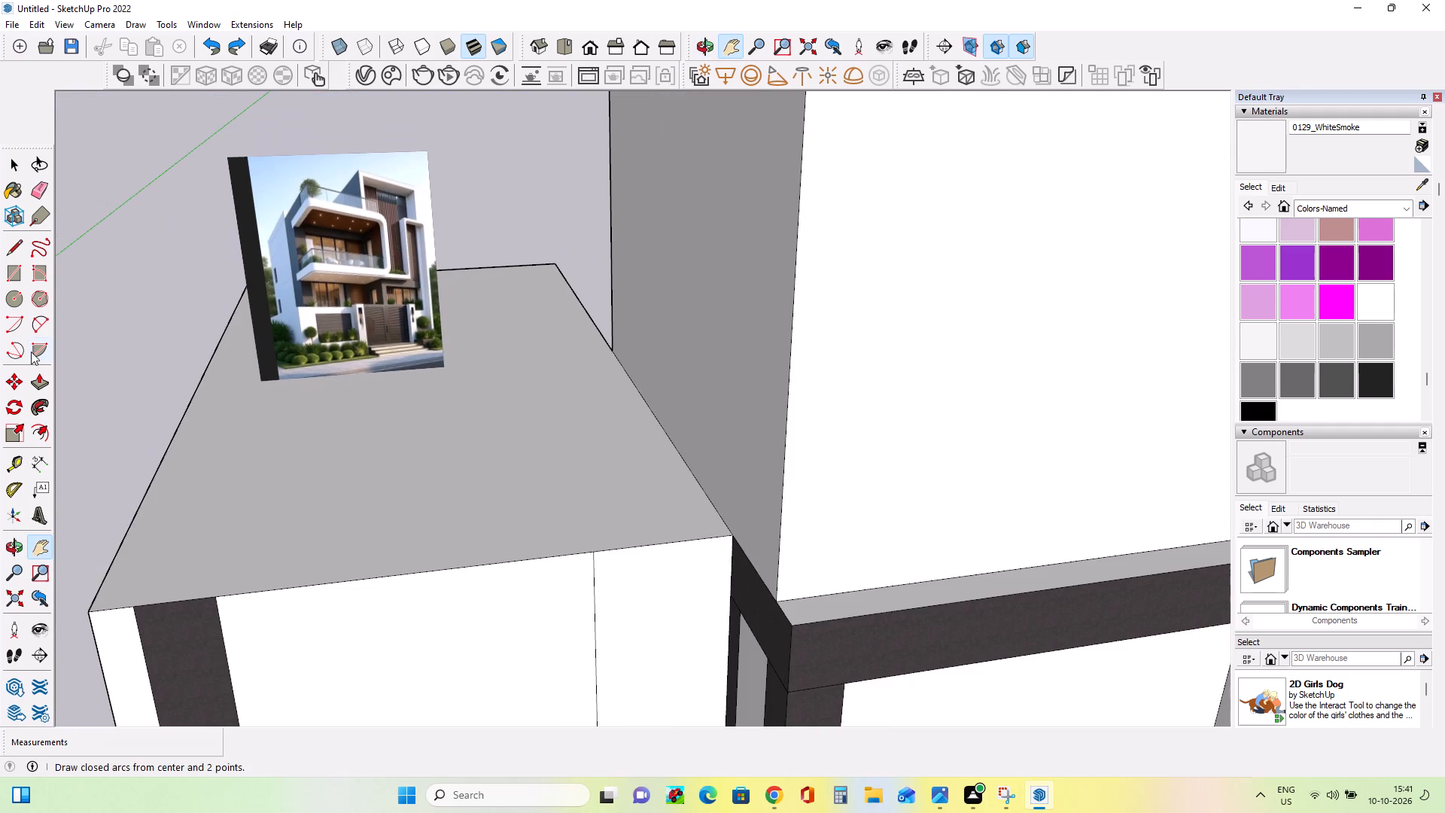
left_click(20, 384)
left_click(312, 378)
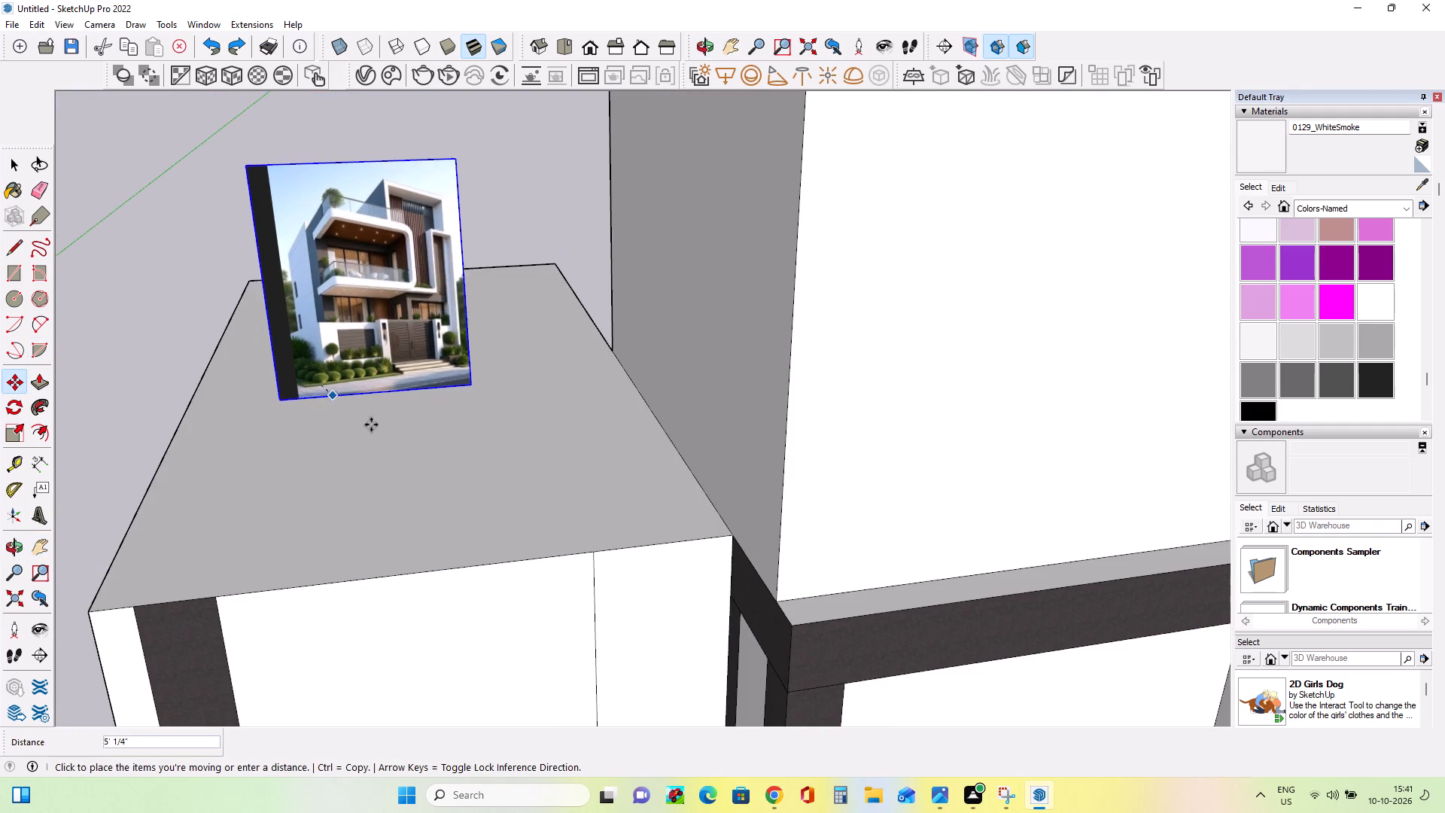
left_click(500, 565)
Push/Pull the top of the thin upright slab on the post's inner side down by about 8' 7".
middle_click_drag(636, 547, 536, 473)
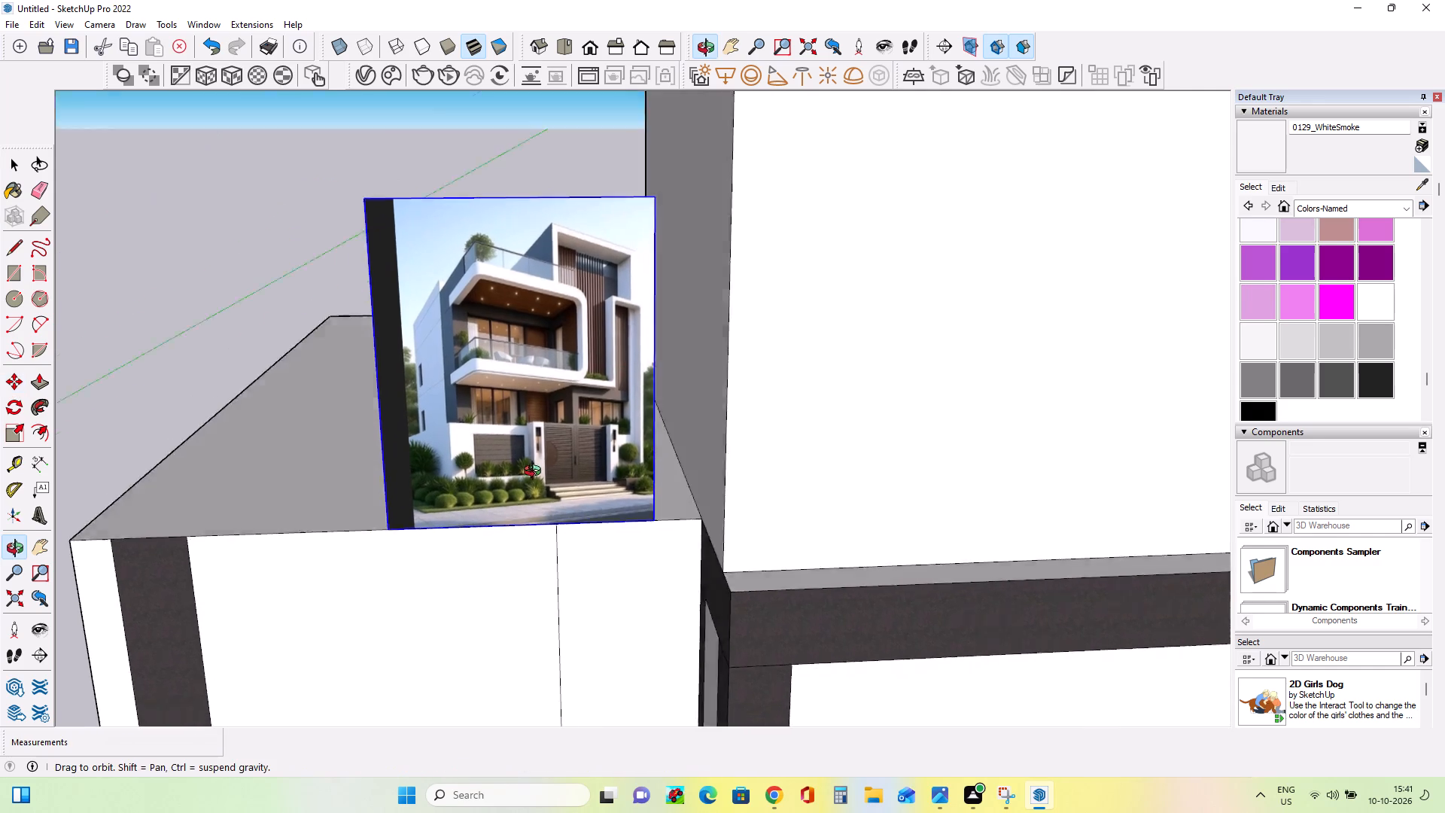
middle_click_drag(536, 473, 519, 464)
scroll(544, 464, "down", 3)
middle_click_drag(544, 484, 559, 546)
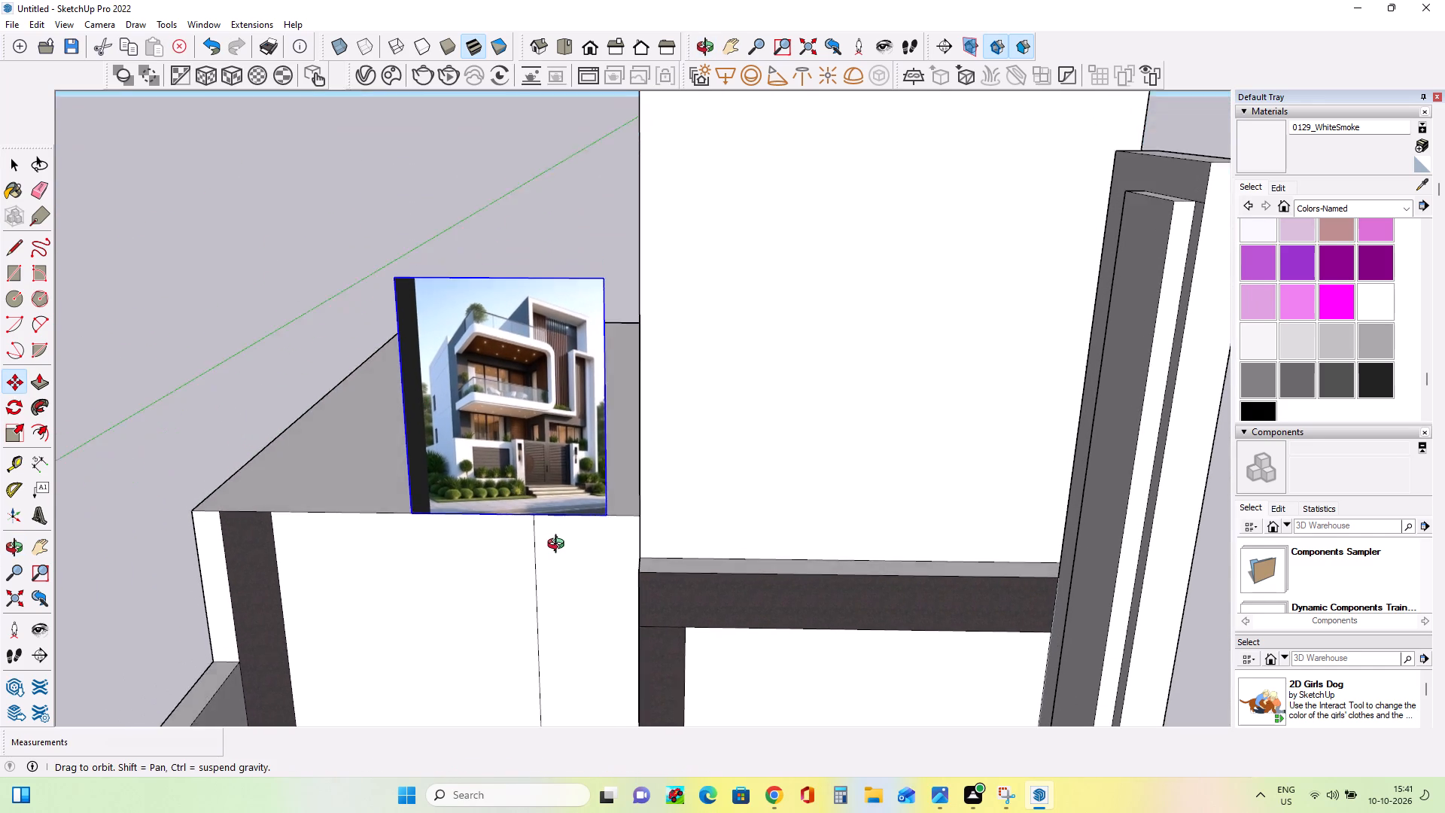
middle_click_drag(559, 546, 549, 533)
middle_click_drag(1142, 381, 1205, 422)
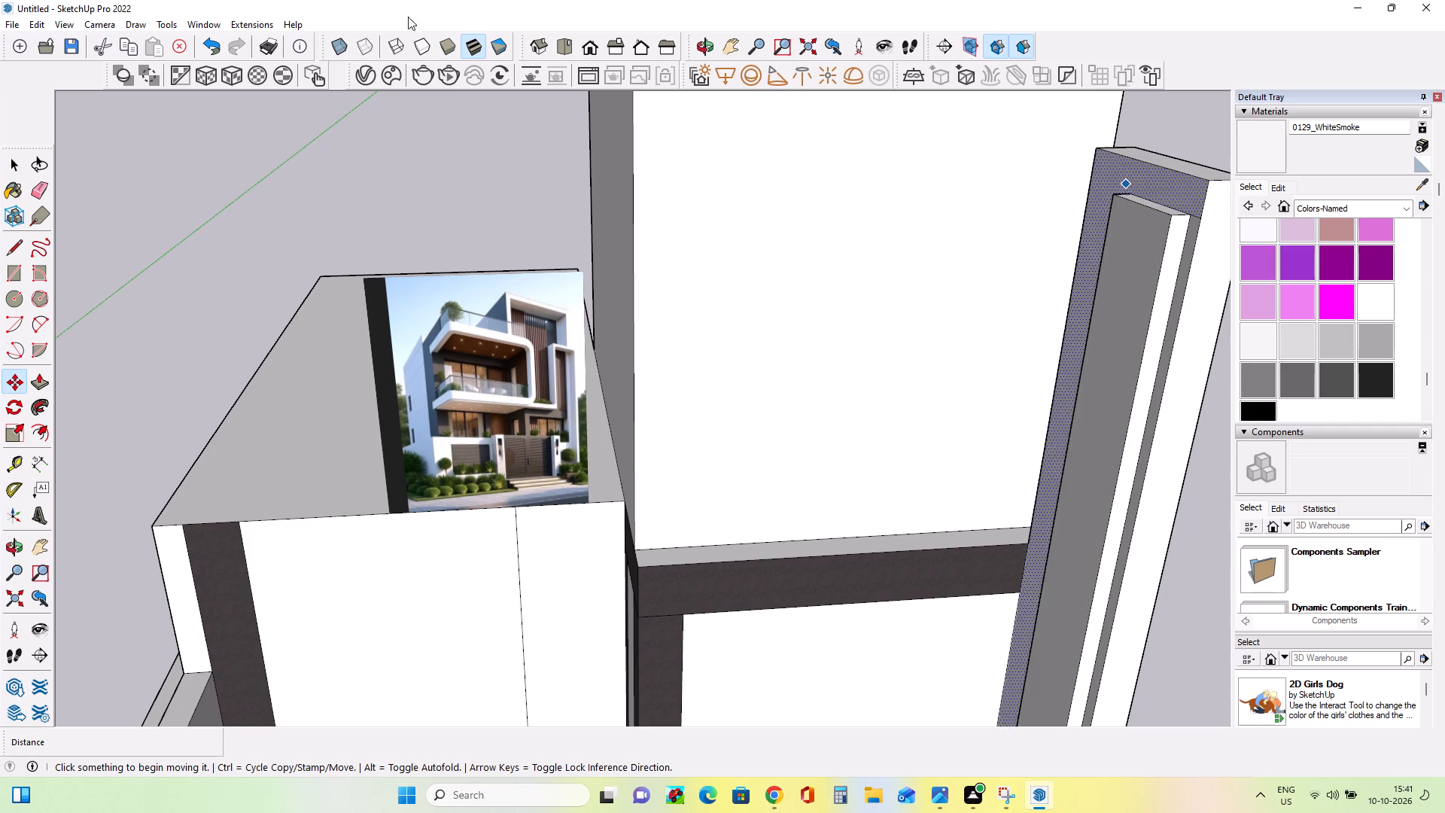
left_click(41, 381)
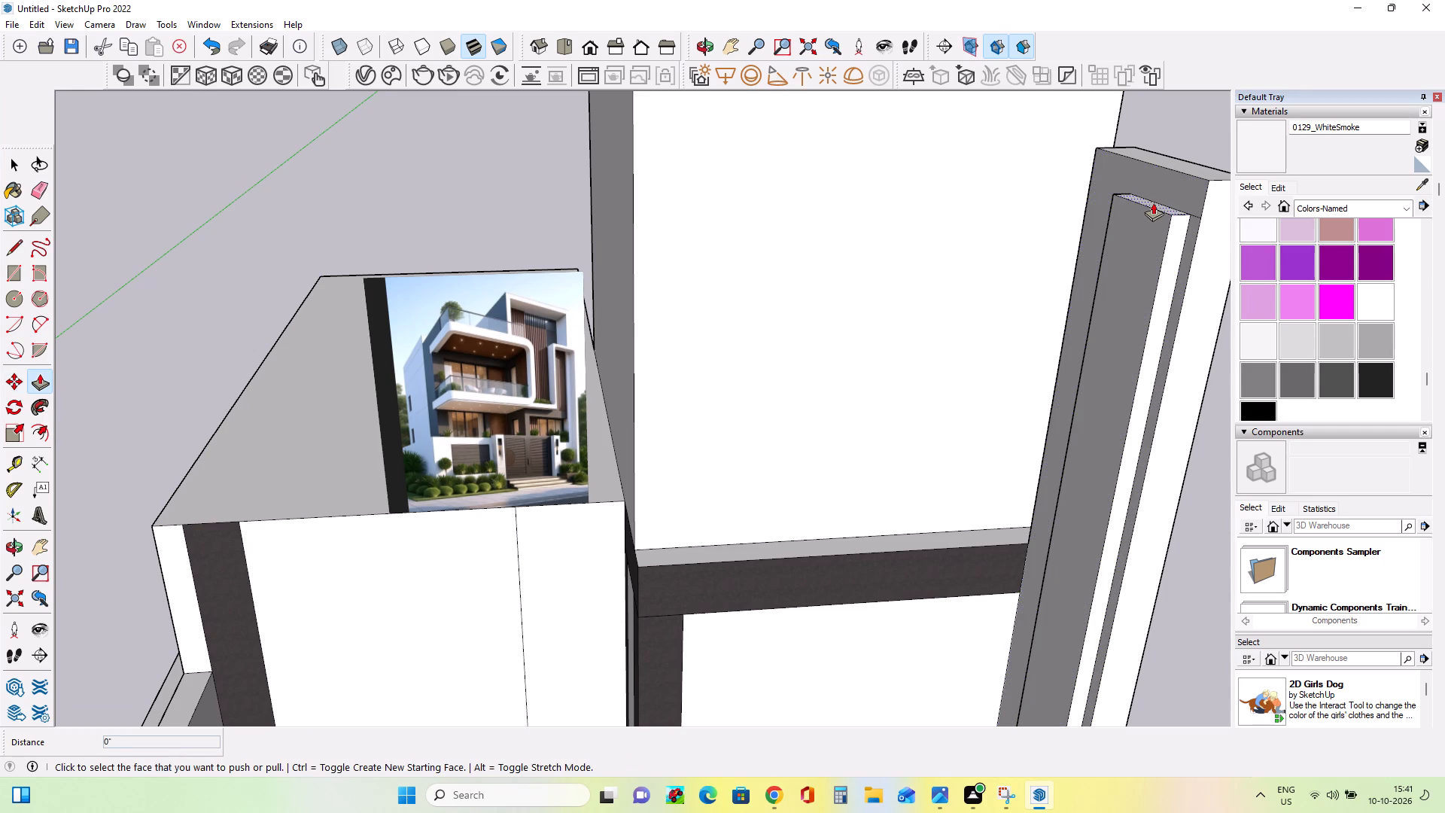
scroll(1164, 195, "up", 3)
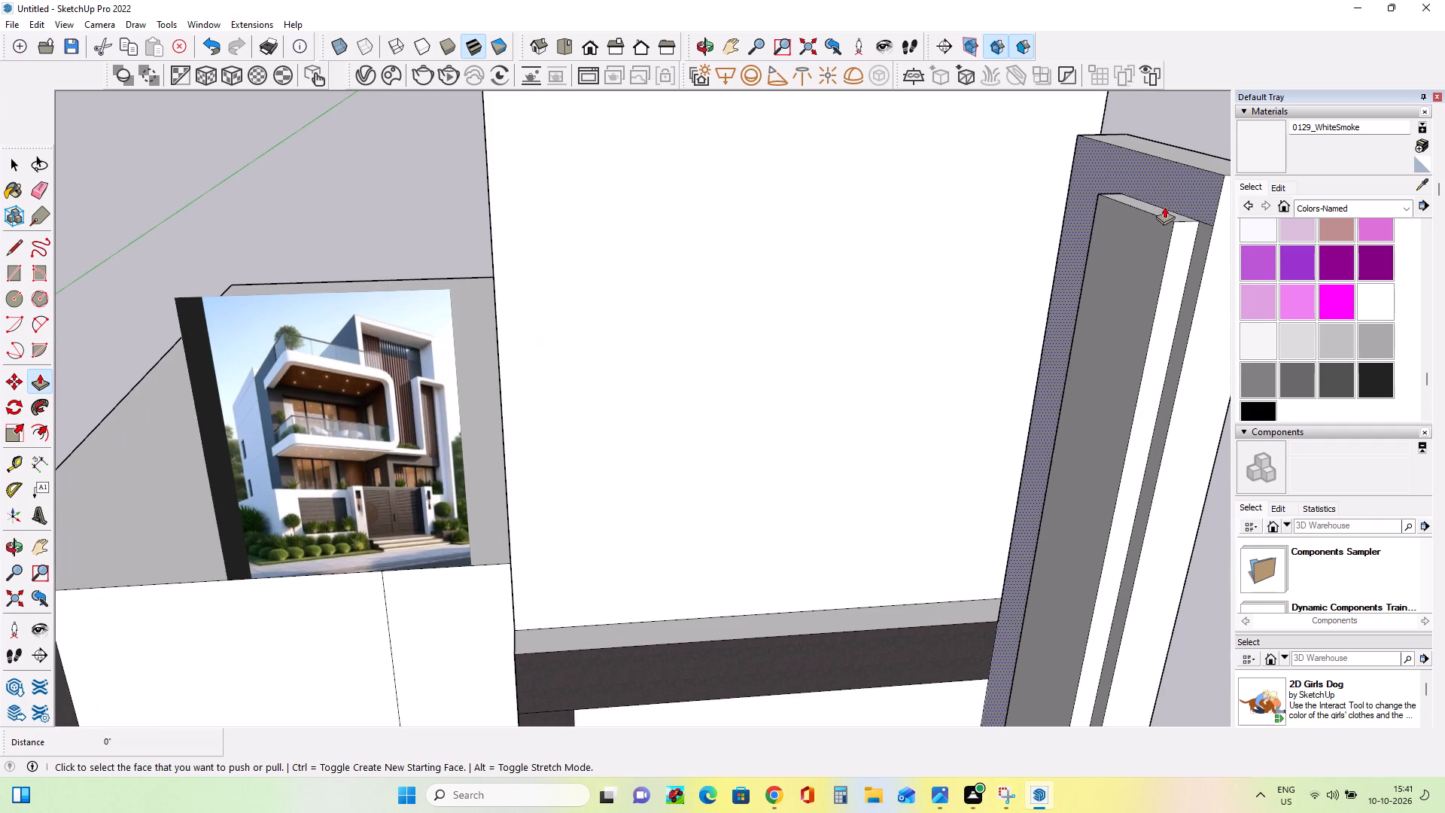
left_click(1160, 213)
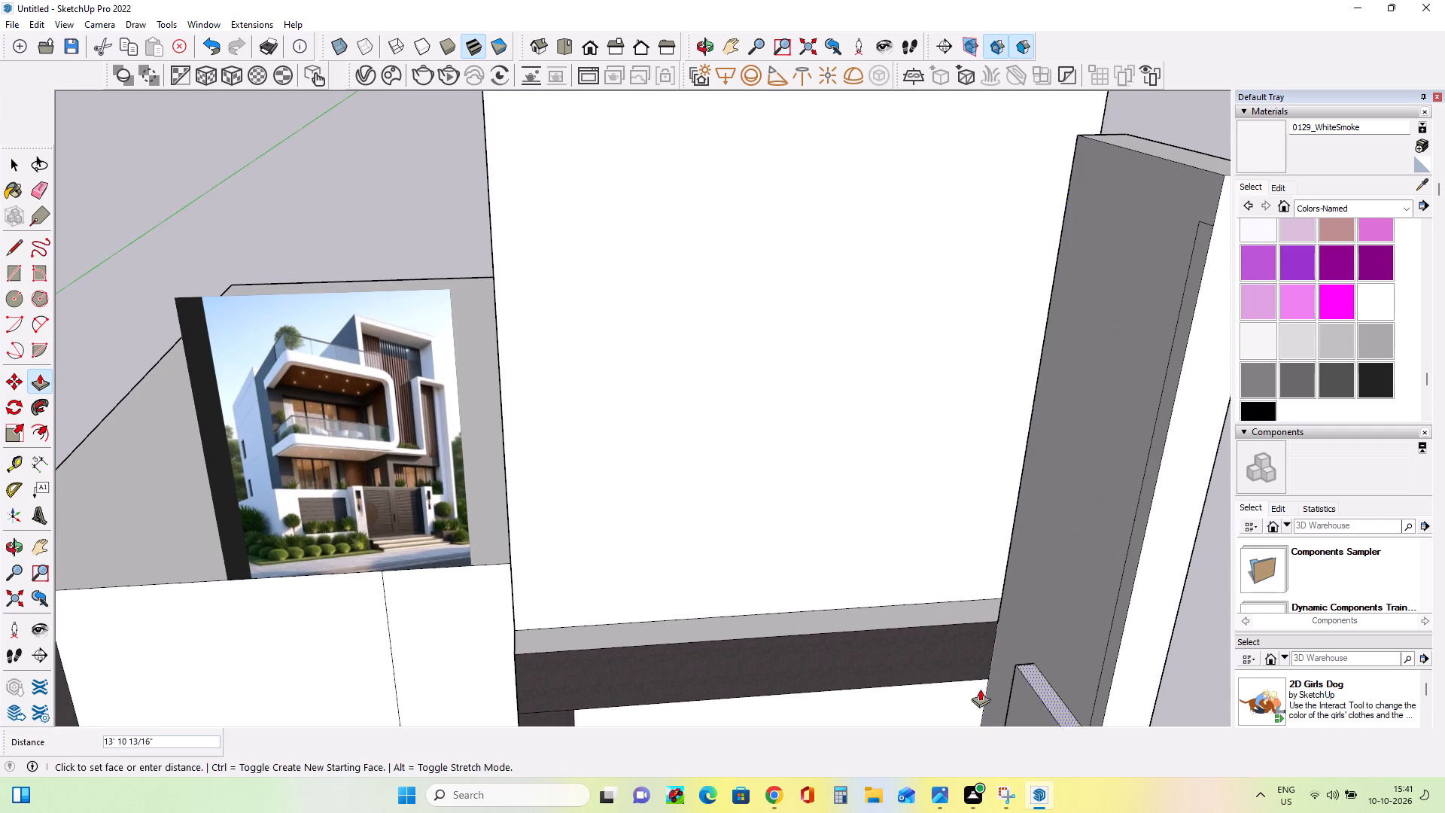
scroll(1011, 605, "down", 6)
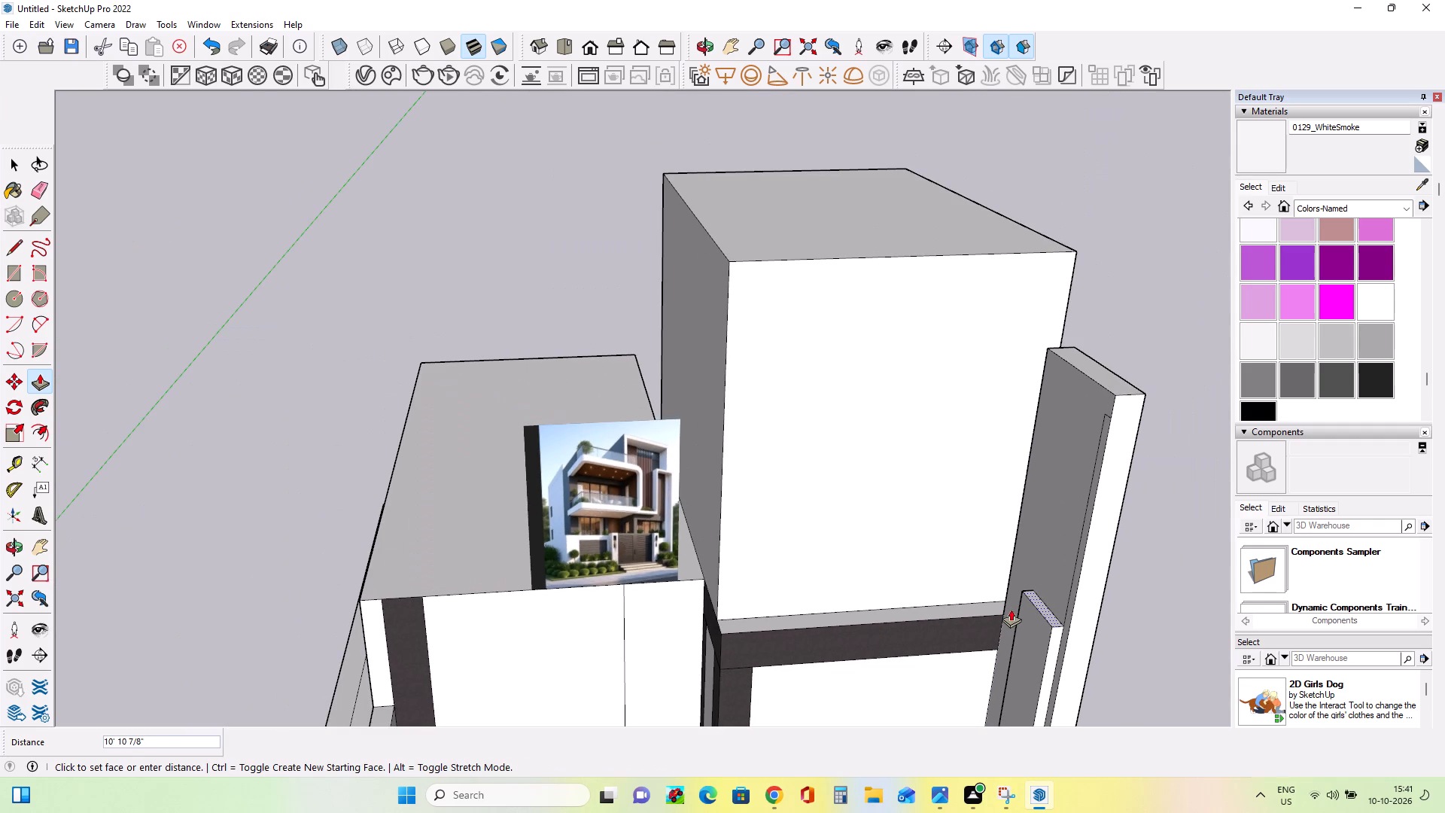
left_click(1027, 569)
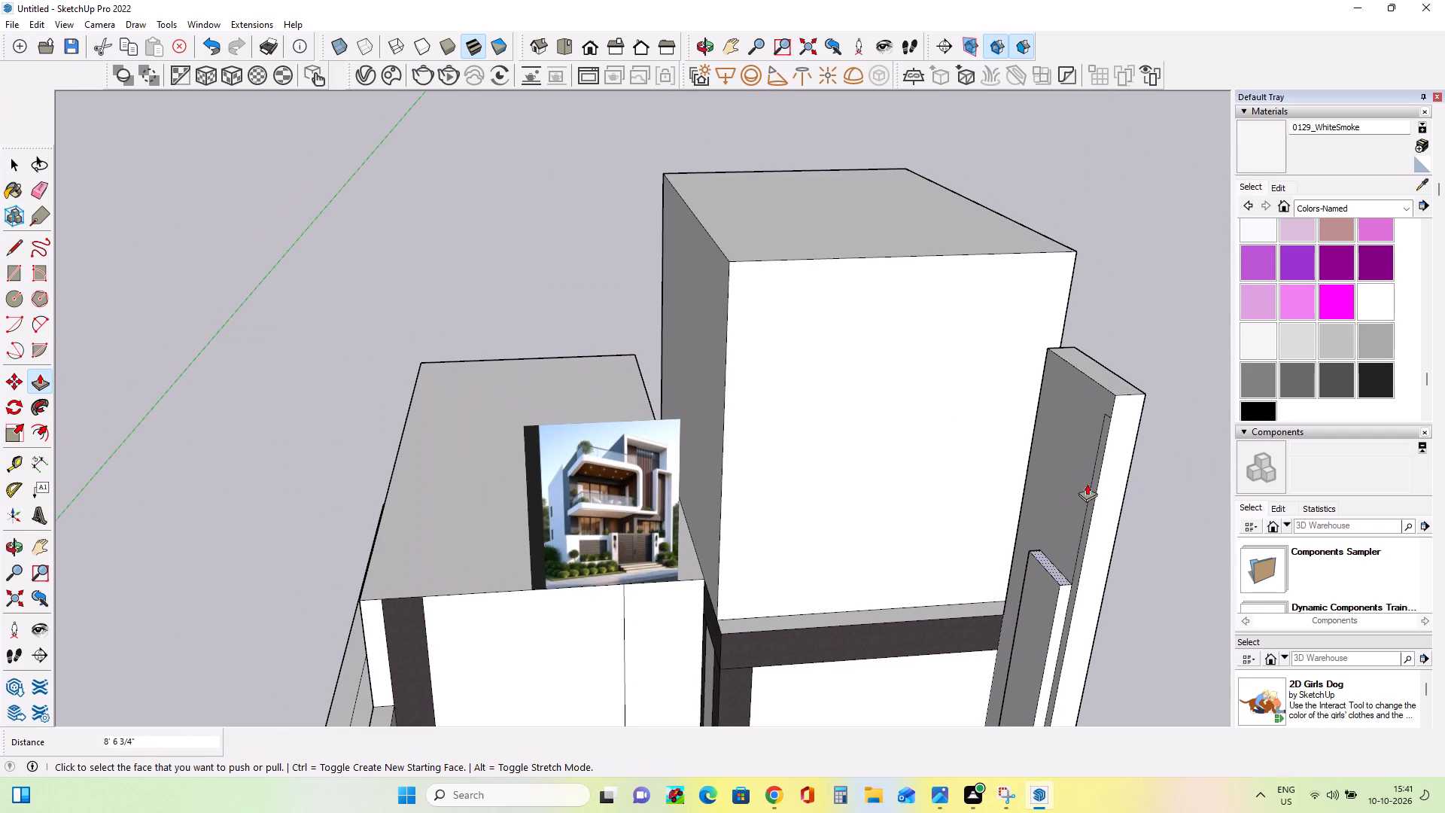
Erase the leftover slab outline edges on the tall post's inner face.
scroll(1106, 425, "up", 8)
middle_click_drag(1107, 473, 1143, 461)
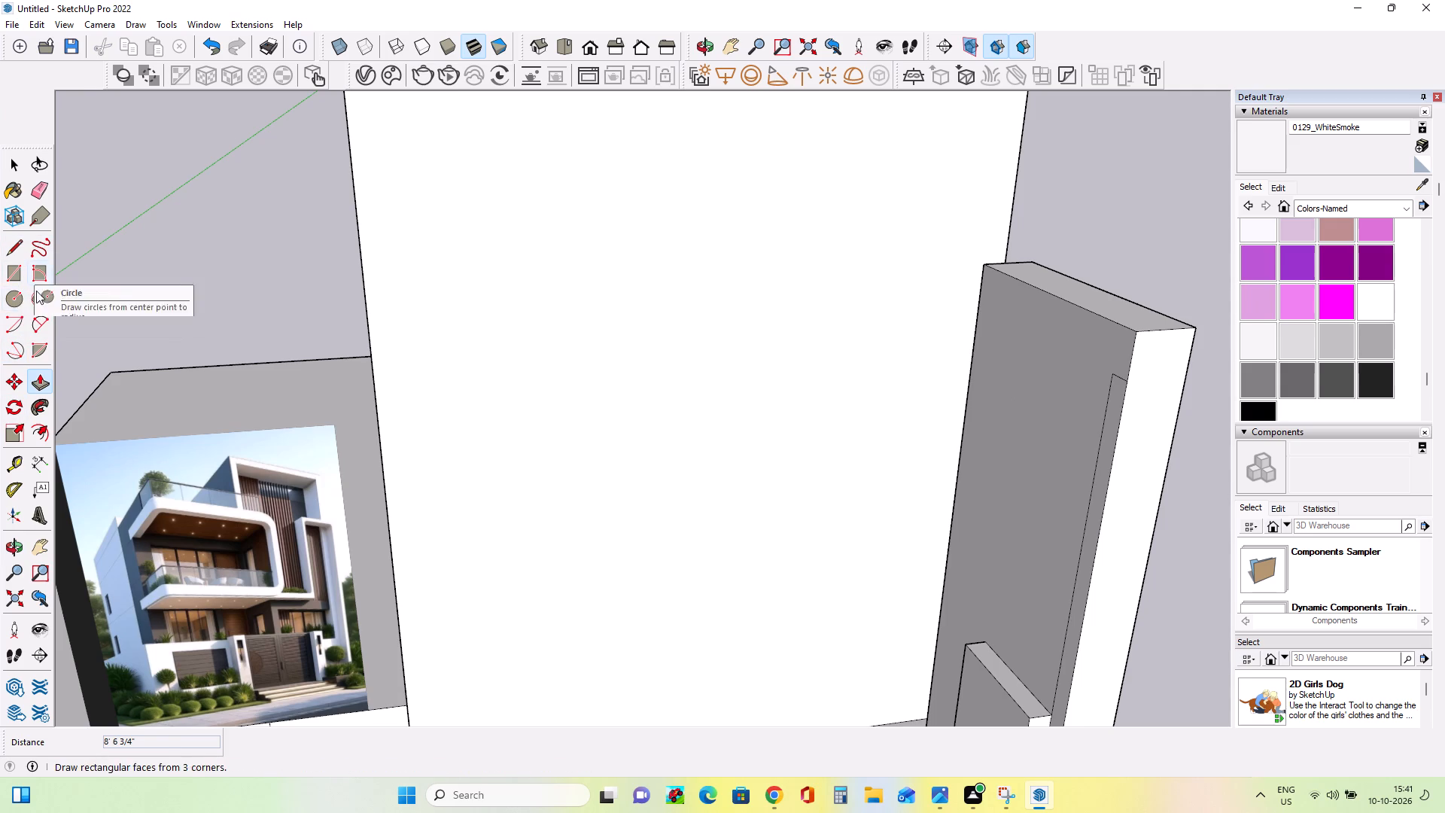
left_click(41, 181)
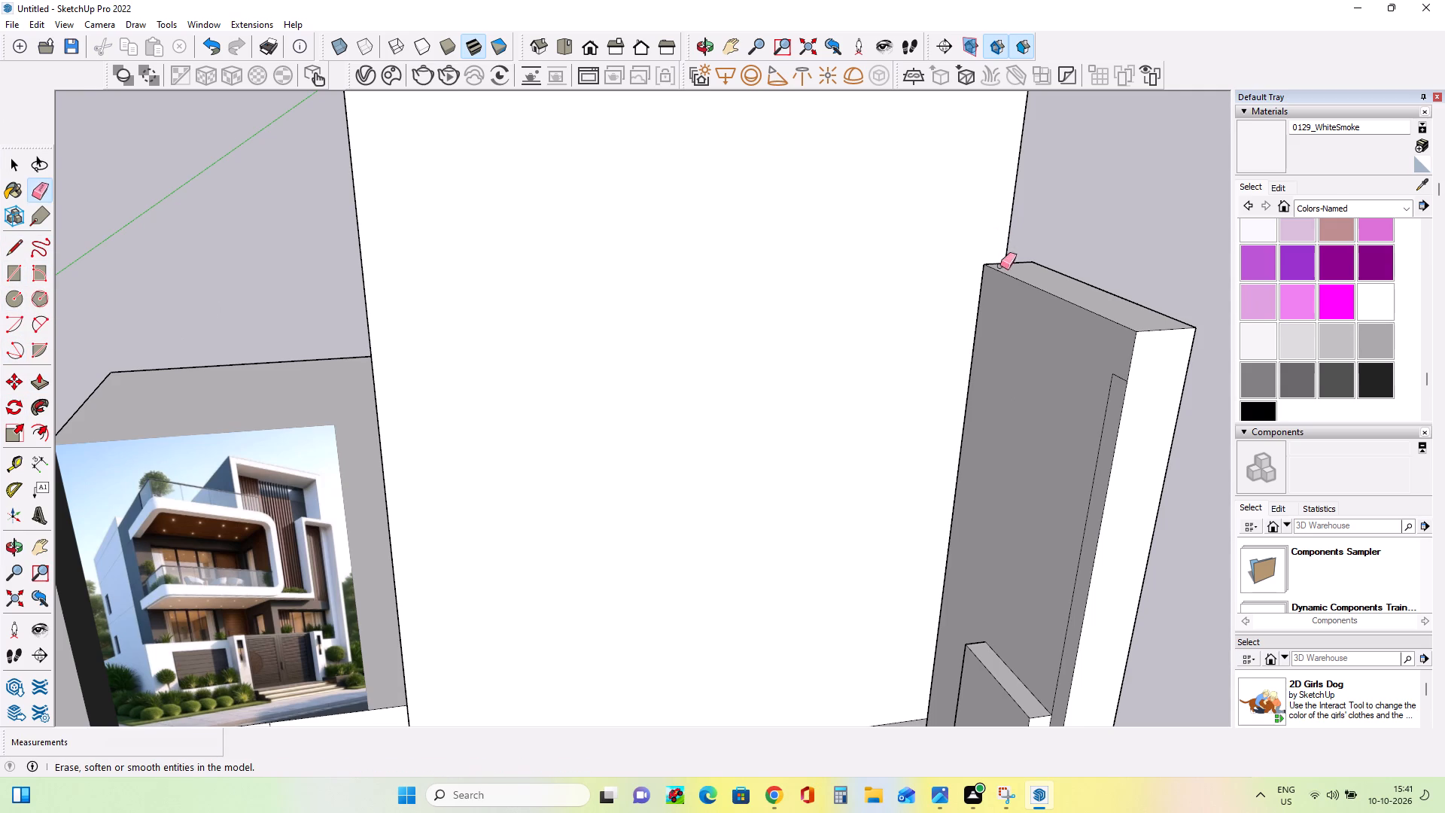
left_click(1117, 378)
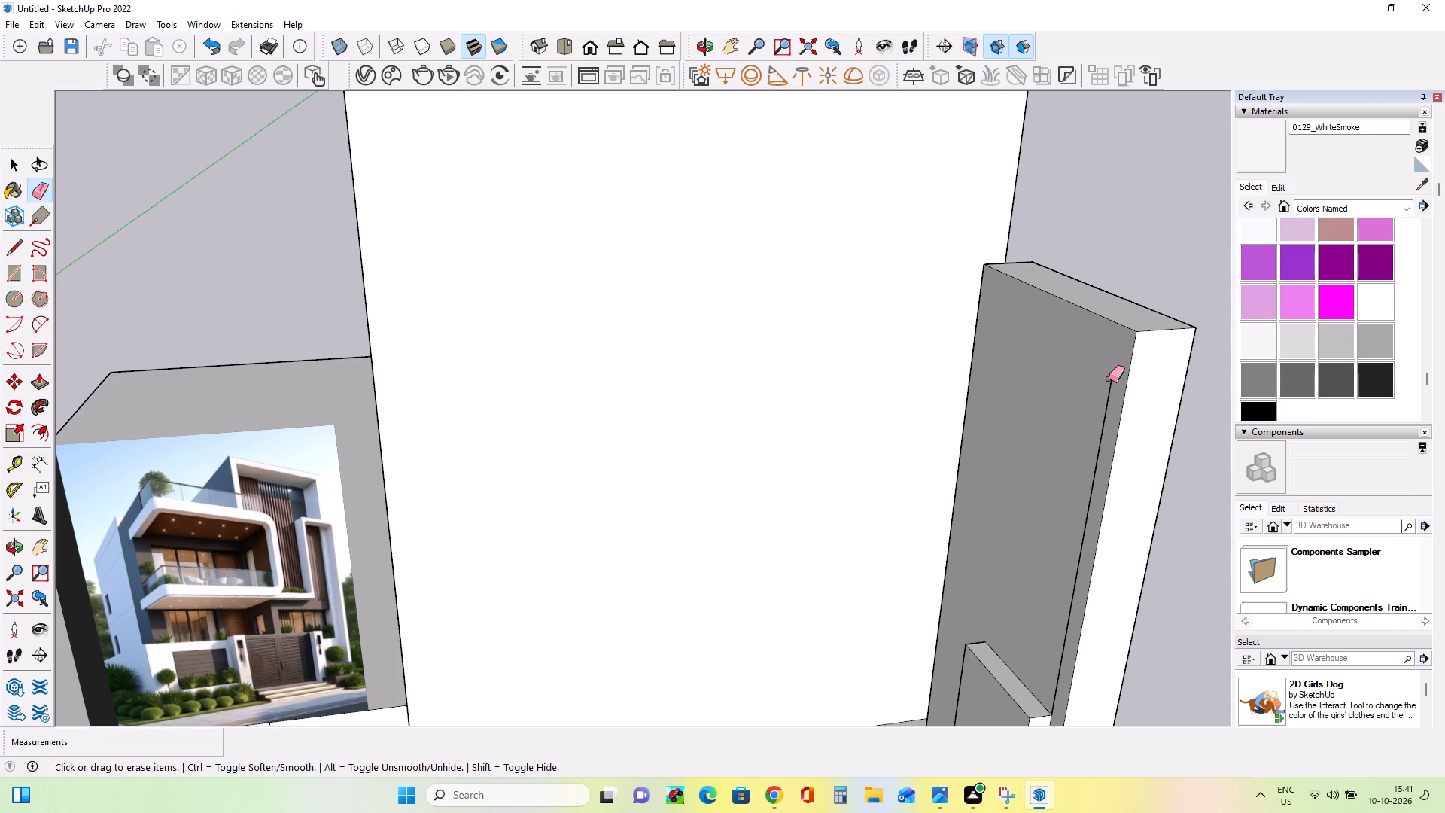
left_click(1112, 381)
Draw a rectangular strip about 5' 11" by 5" across the top of the post's inner face.
middle_click_drag(1112, 403, 1050, 404)
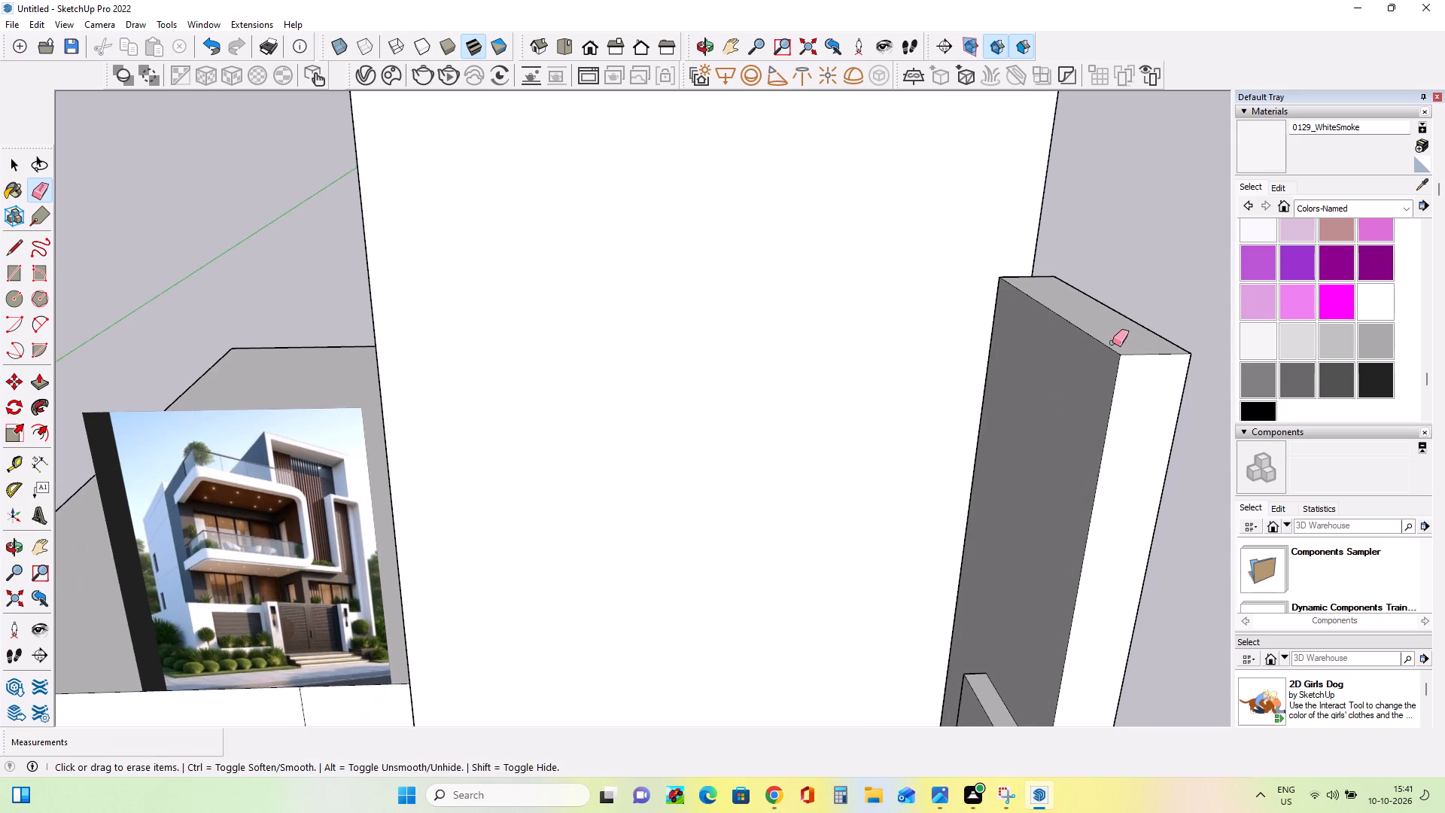
scroll(1112, 343, "down", 5)
middle_click_drag(1117, 382, 1081, 337)
middle_click_drag(1128, 379, 1133, 379)
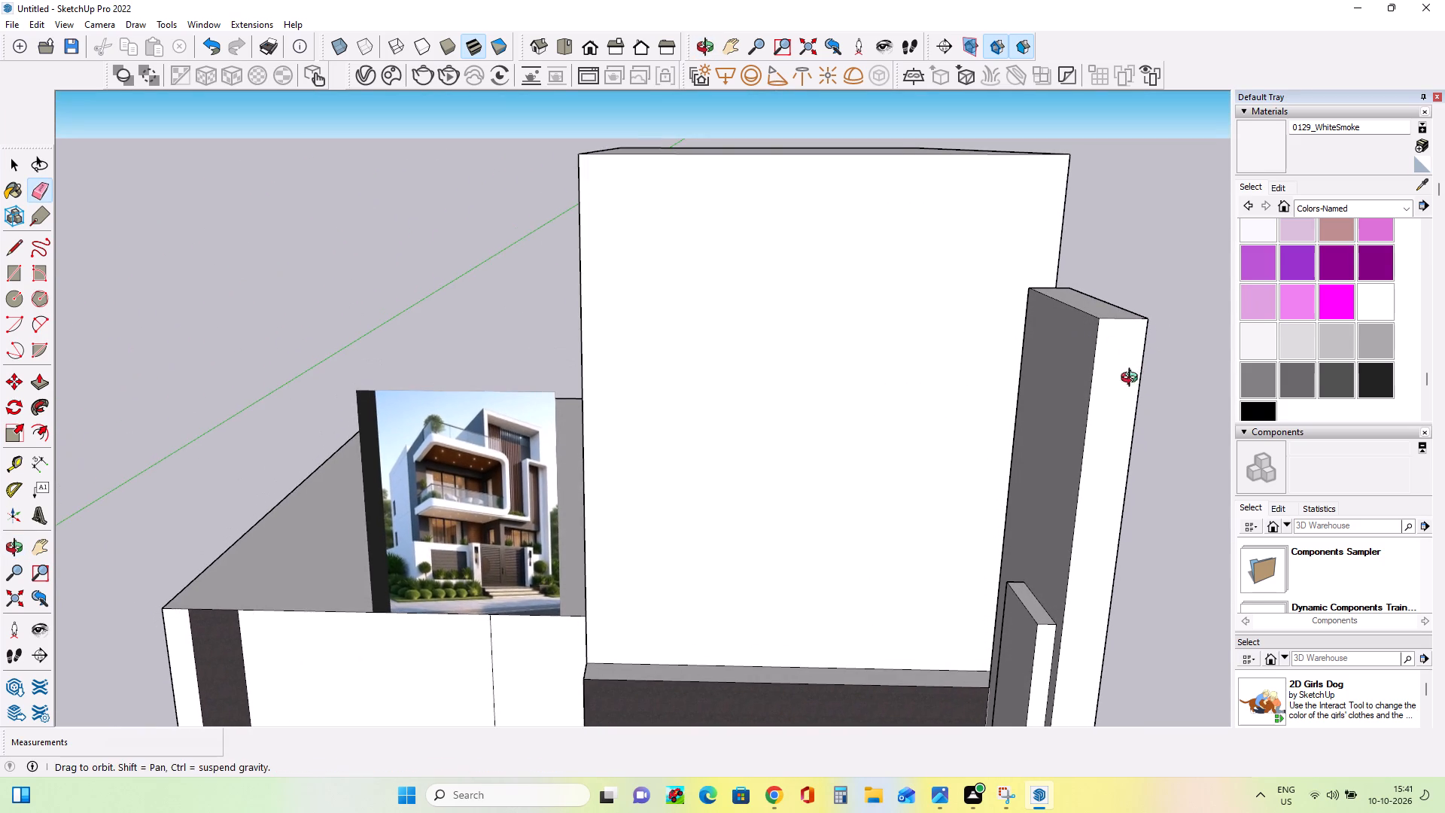
middle_click_drag(1133, 379, 1144, 380)
middle_click_drag(1141, 383, 1148, 385)
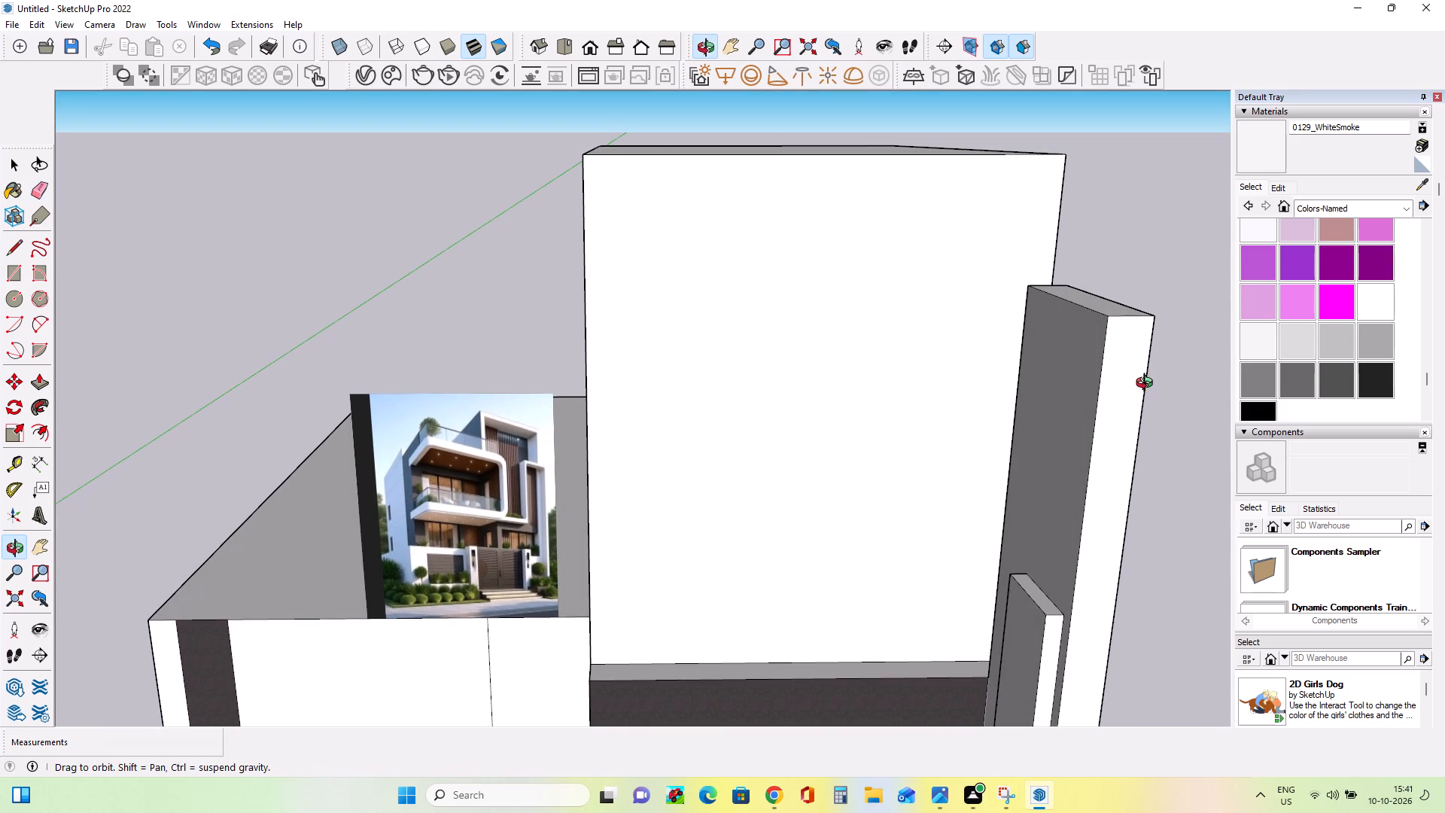
middle_click_drag(1148, 385, 1148, 386)
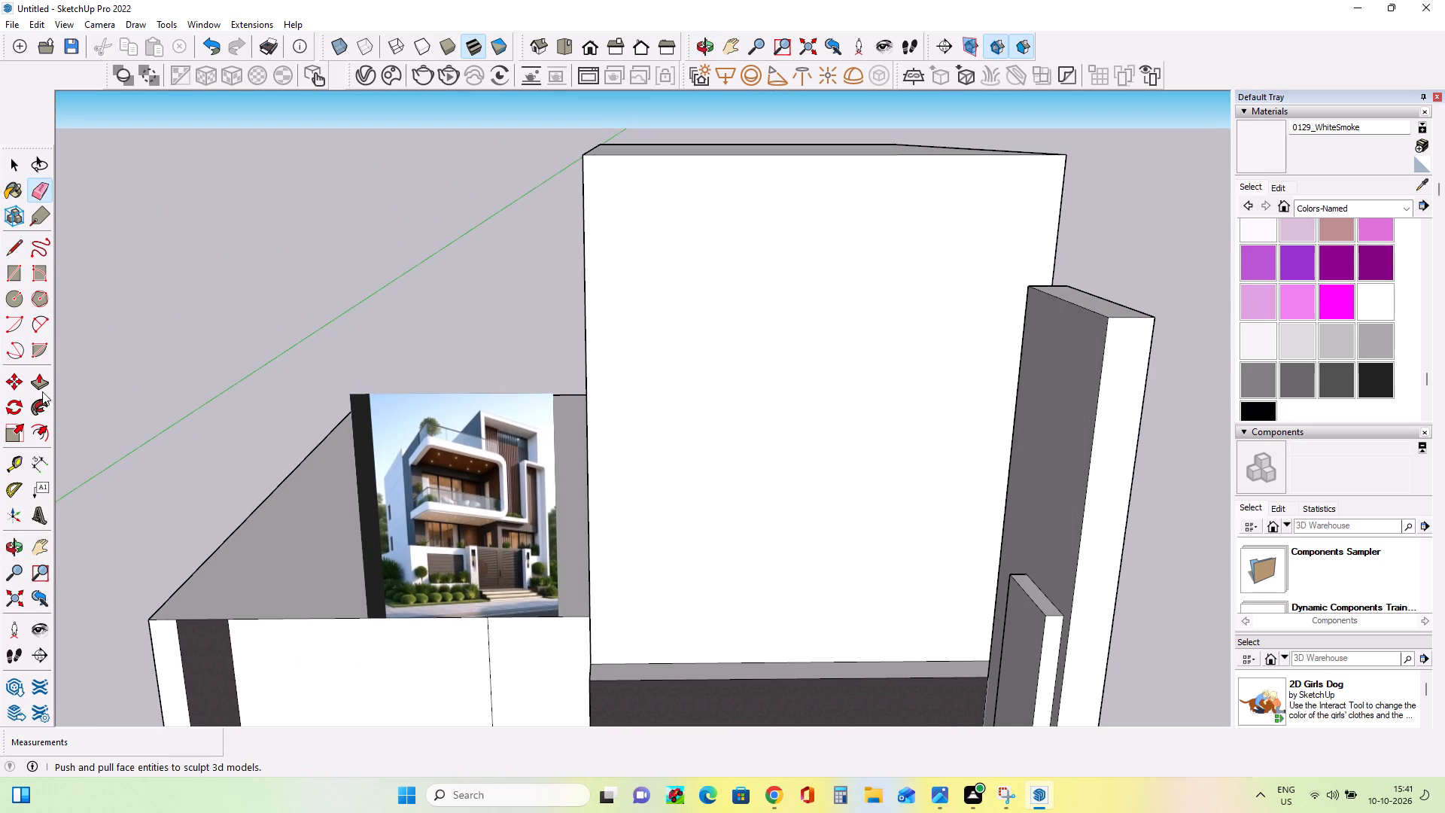
left_click(12, 271)
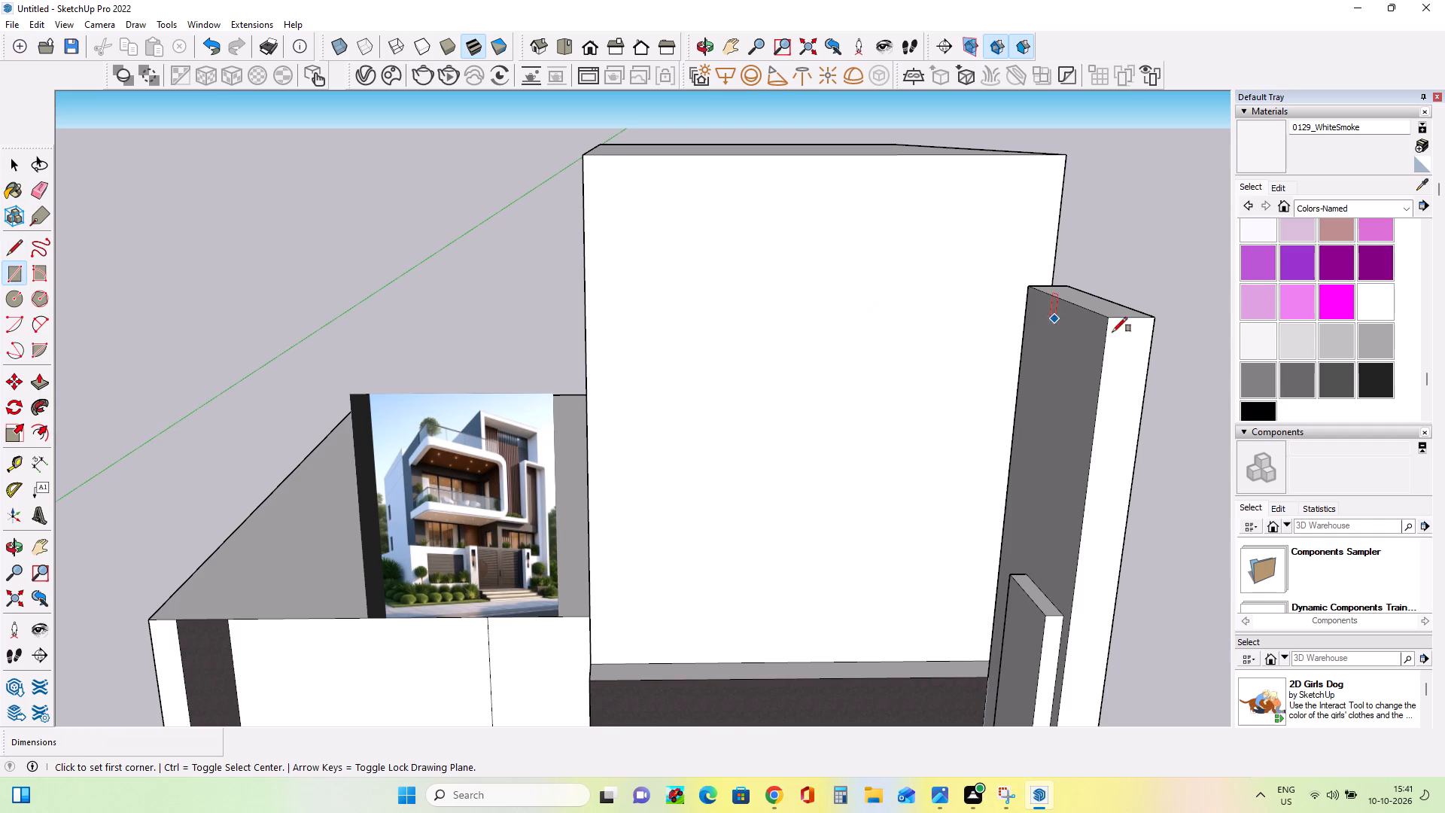
left_click(1106, 321)
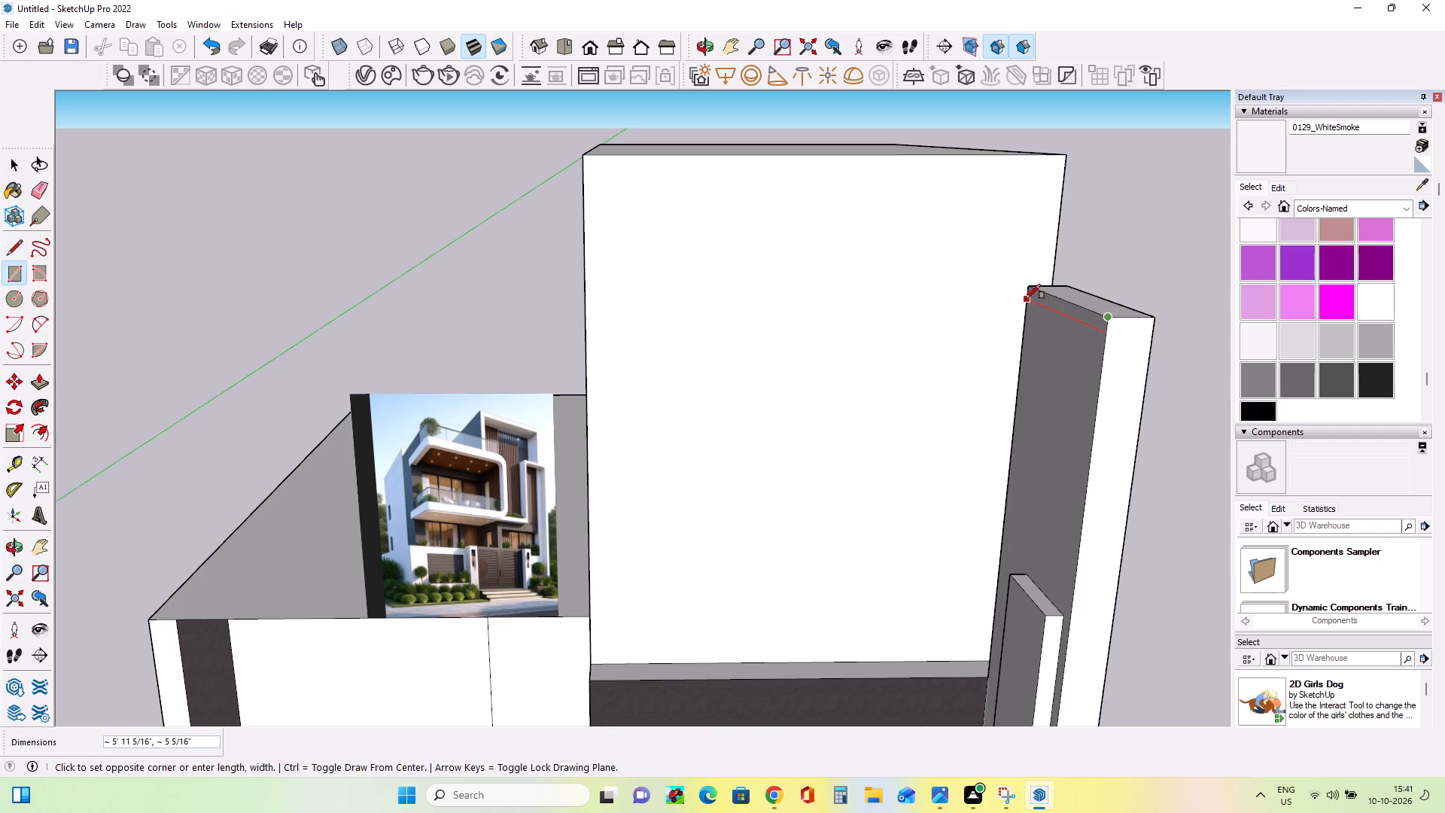
left_click(1026, 298)
Push/Pull the strip about 12' 3" out from the post as a horizontal top arm in front of the tall block.
middle_click_drag(1085, 388, 1196, 448)
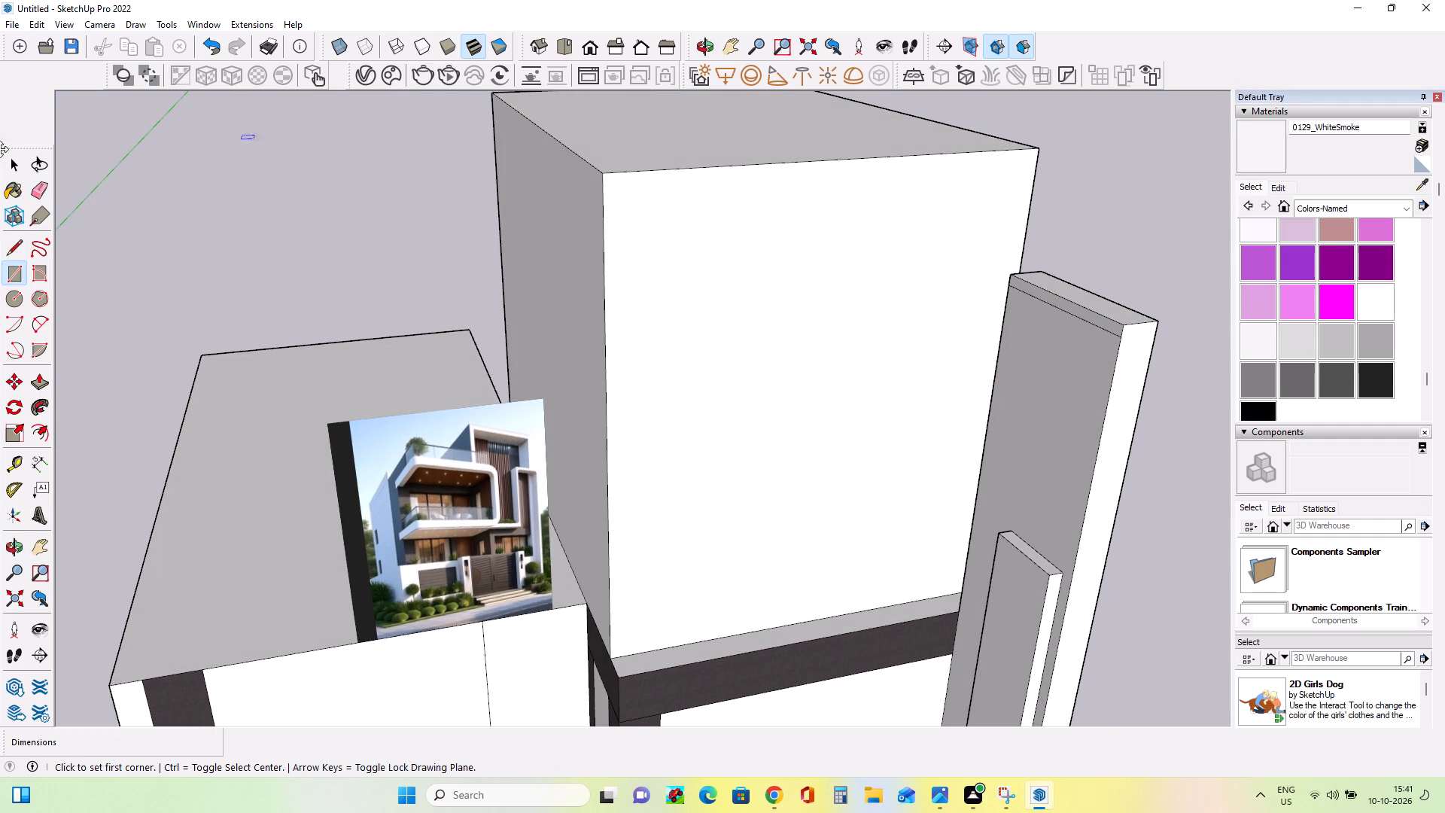
left_click(32, 382)
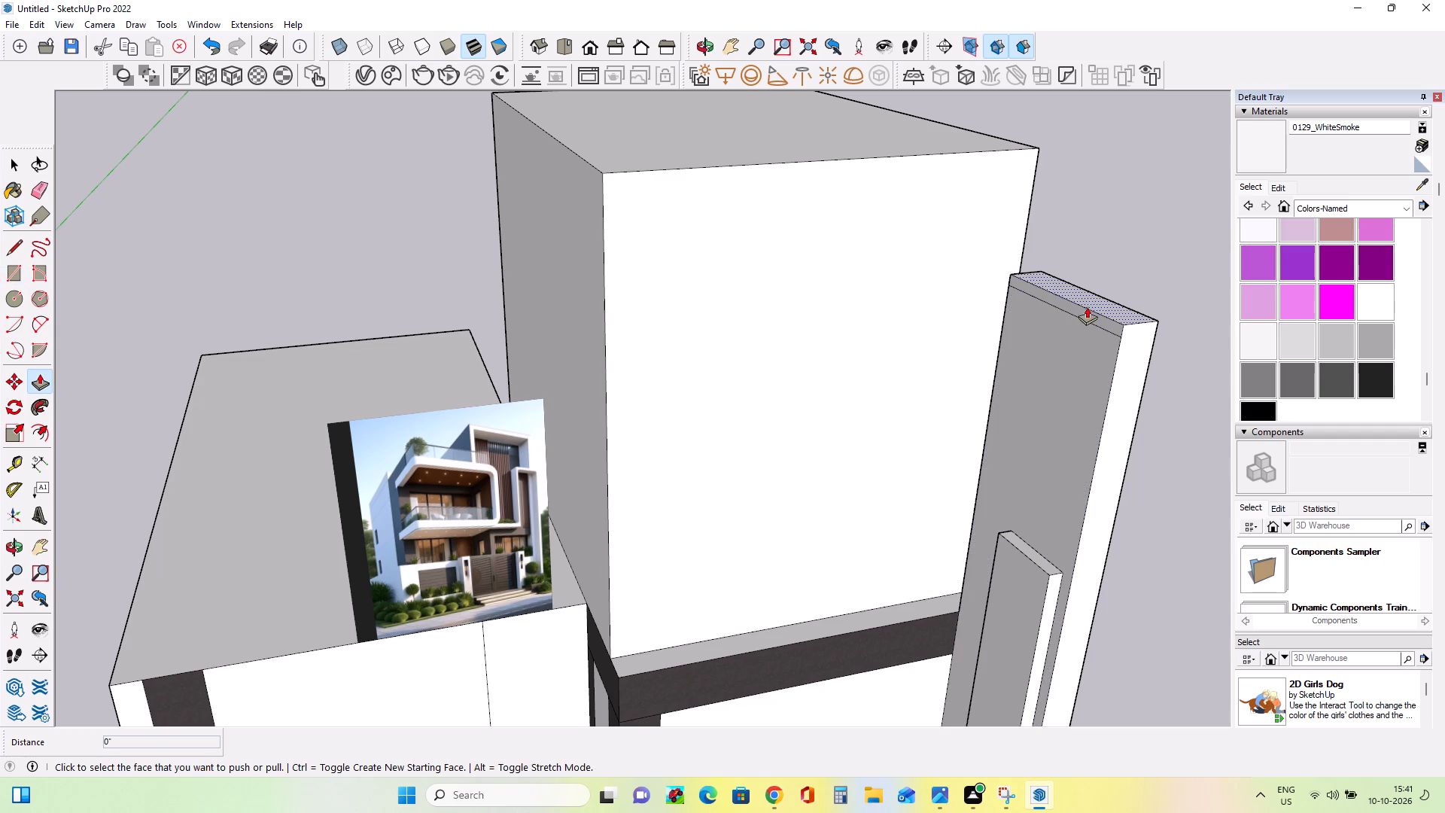
left_click(1086, 316)
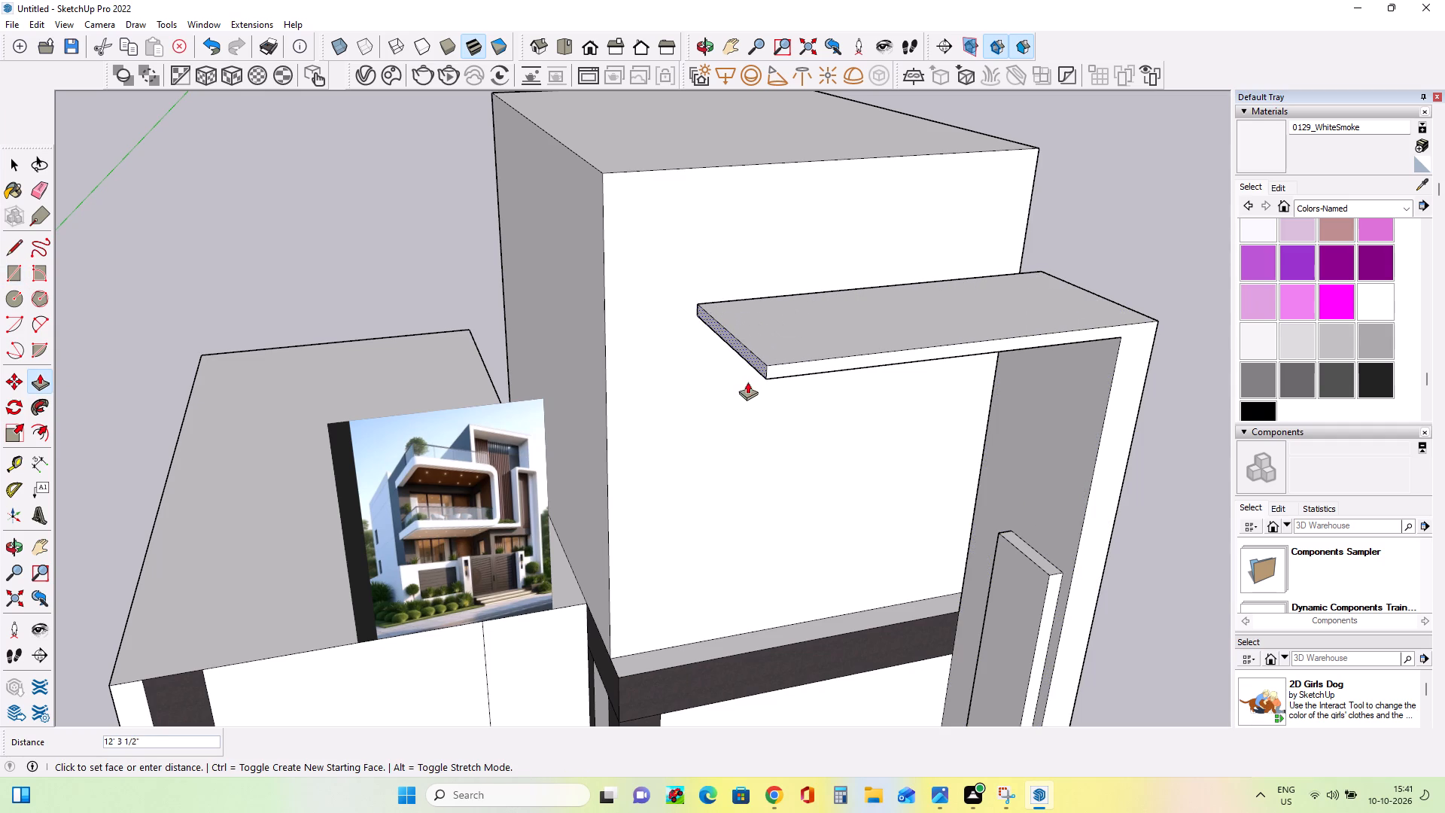
left_click(747, 382)
Shorten the top arm by pushing its free end back toward the post twice, the second time by about 1' 9".
middle_click_drag(966, 388, 914, 327)
middle_click_drag(919, 329, 922, 236)
middle_click_drag(858, 266, 997, 442)
left_click(814, 355)
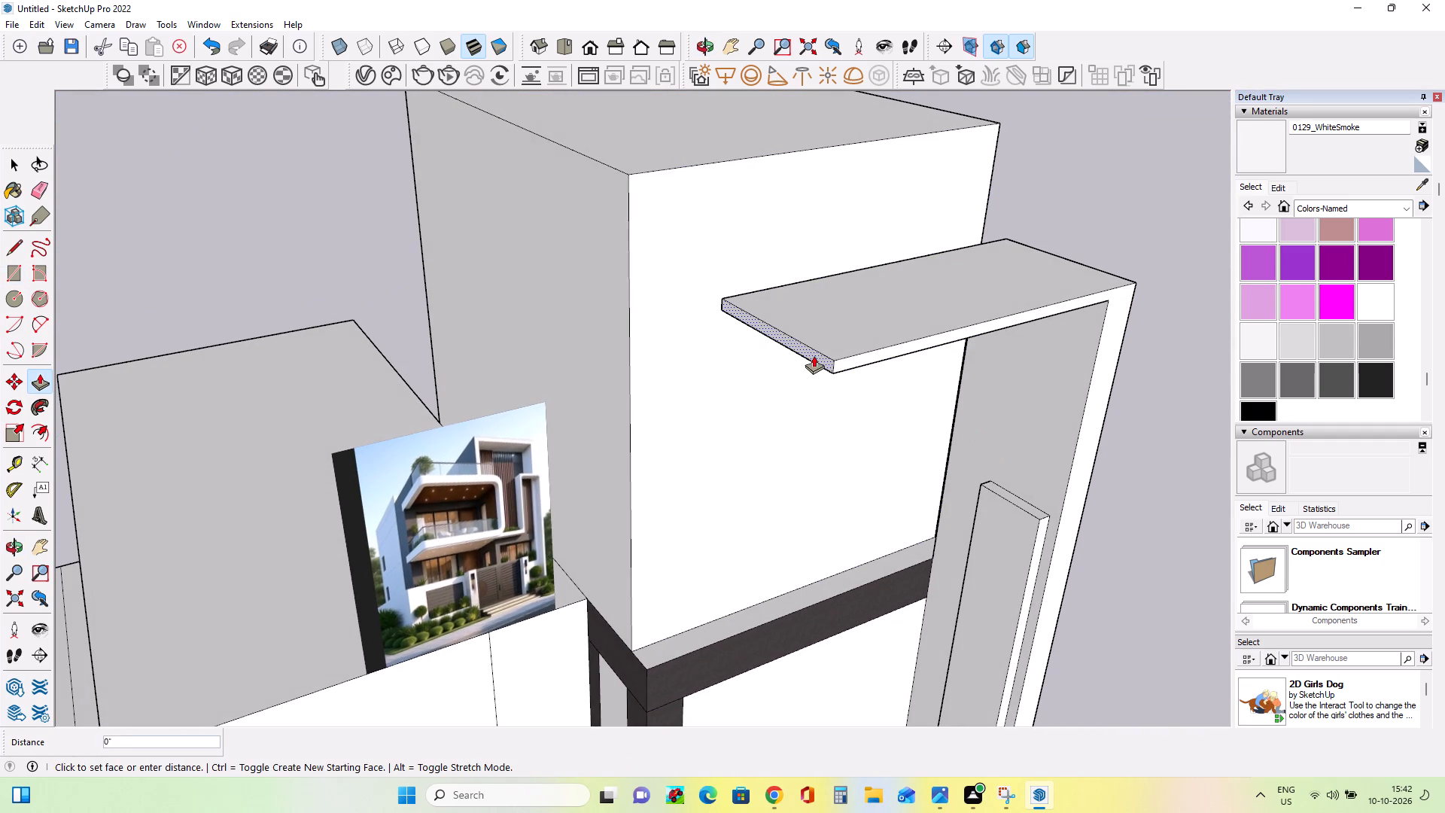
left_click(942, 327)
middle_click_drag(1096, 376, 938, 294)
middle_click_drag(881, 300, 935, 384)
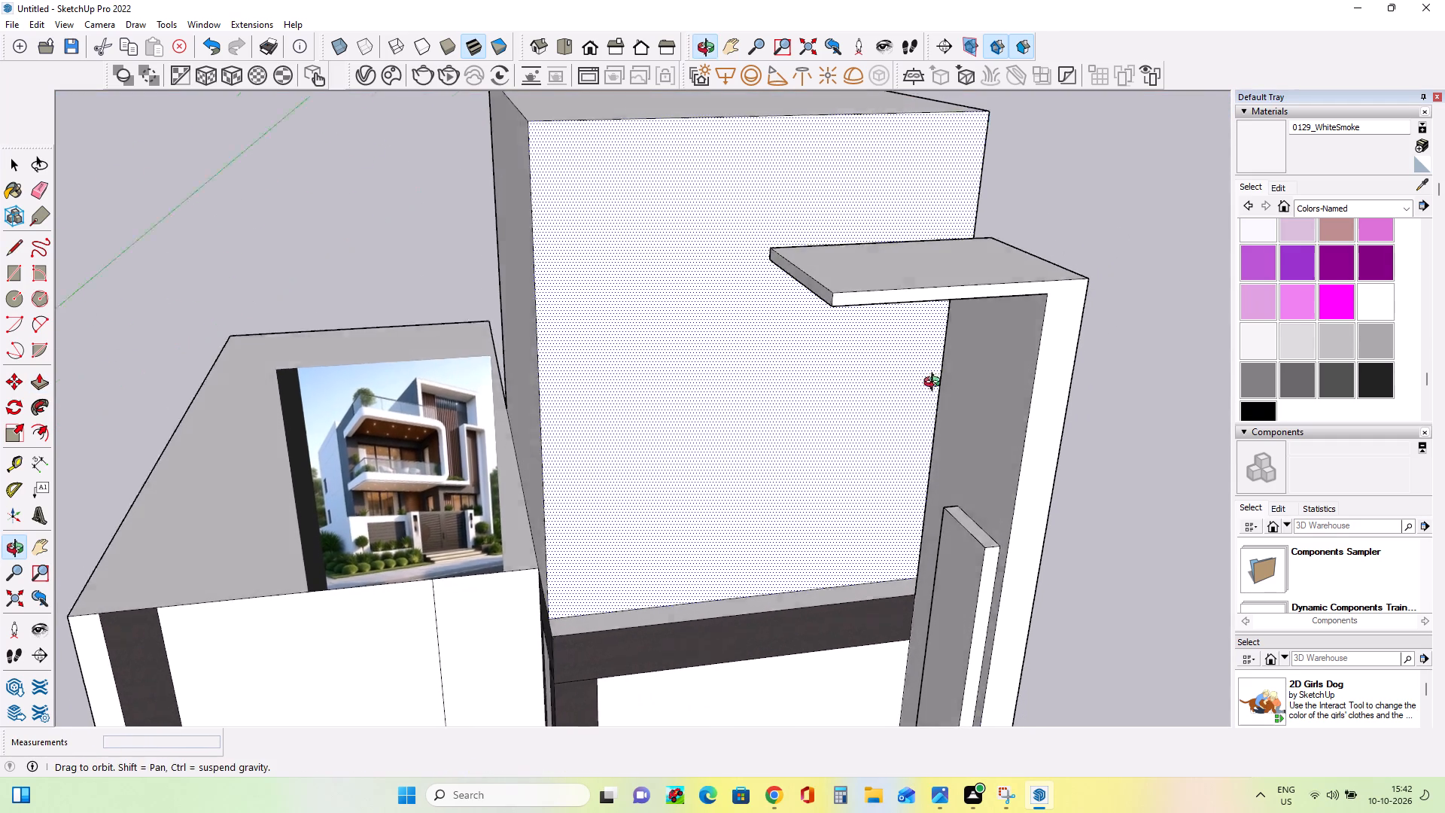
middle_click_drag(935, 384, 954, 398)
left_click(852, 330)
left_click(902, 320)
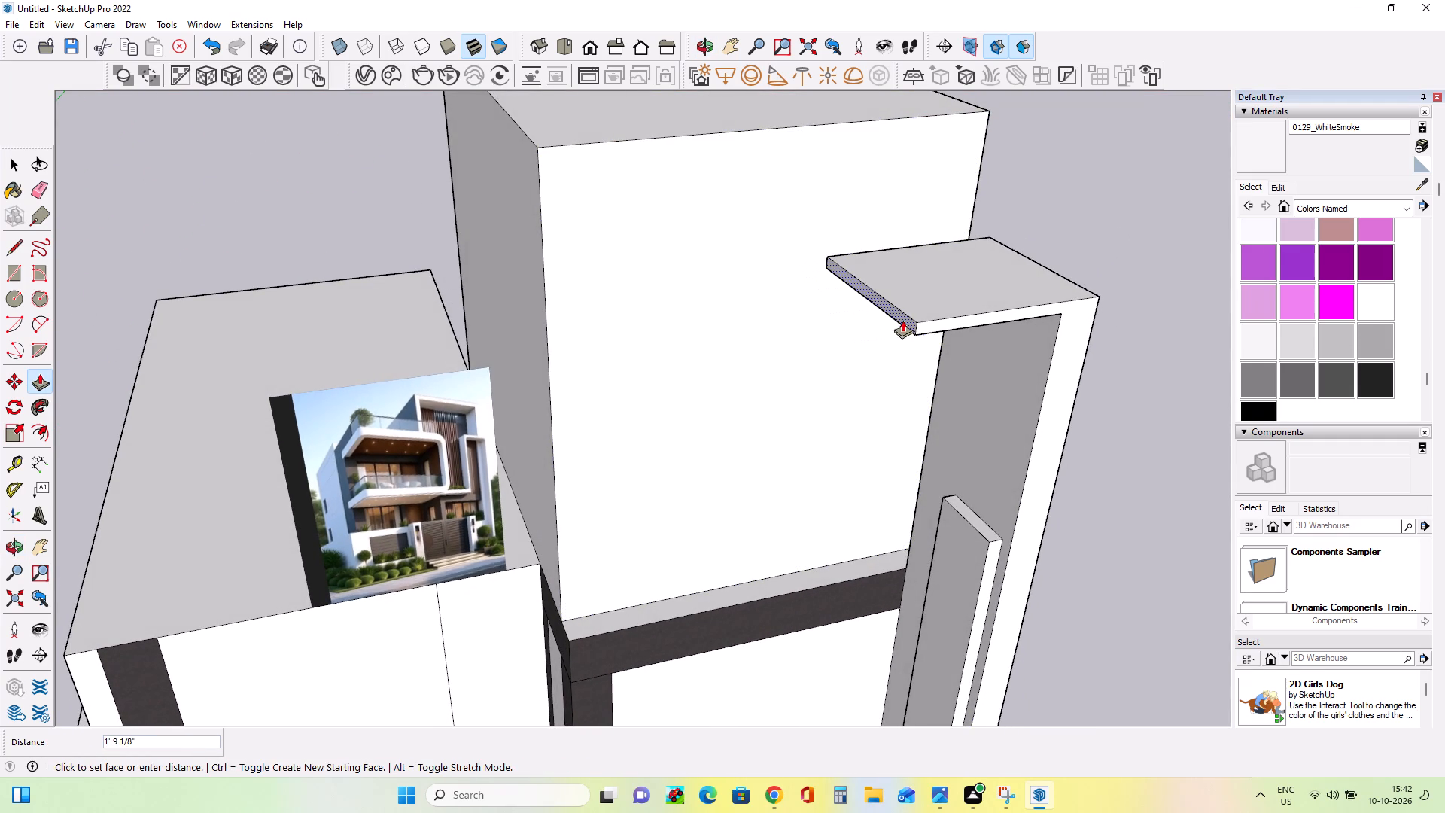
Draw a rectangular strip about 5' 11" by 7" on the underside of the top arm at its free end.
middle_click_drag(1058, 364, 851, 213)
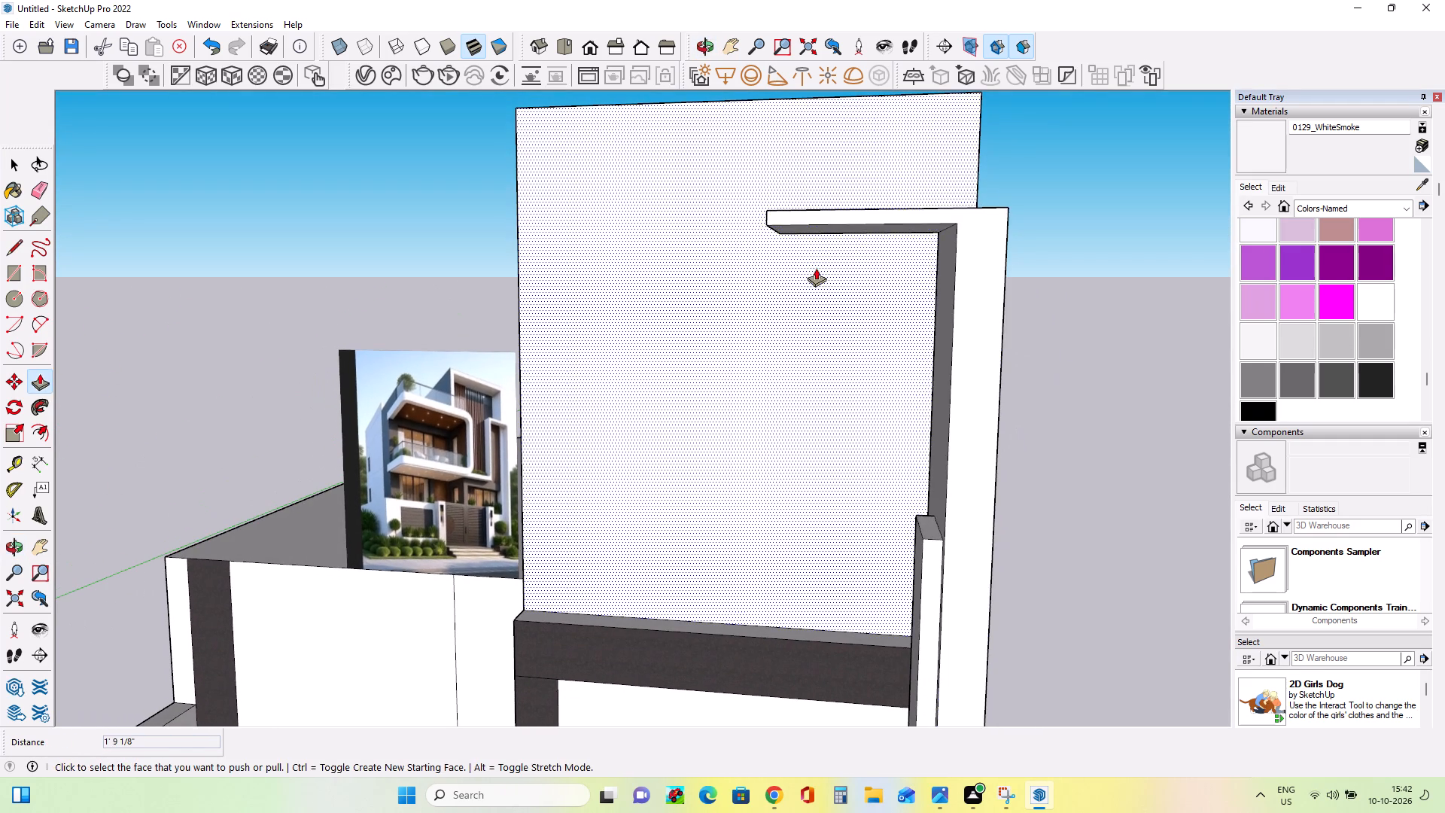
middle_click_drag(816, 268, 939, 218)
middle_click(940, 215)
middle_click_drag(912, 209, 926, 149)
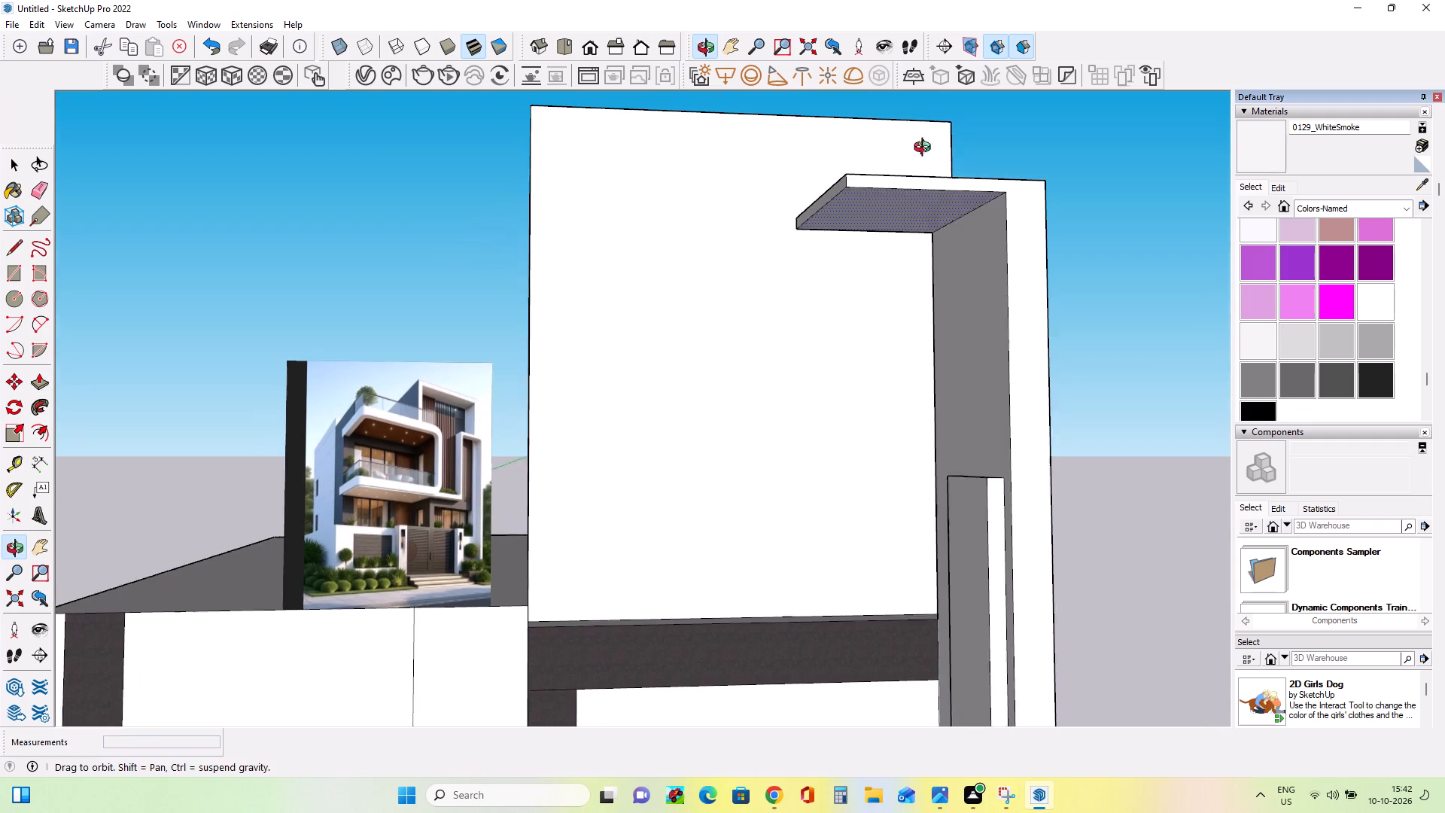
middle_click_drag(926, 149, 932, 129)
left_click(18, 267)
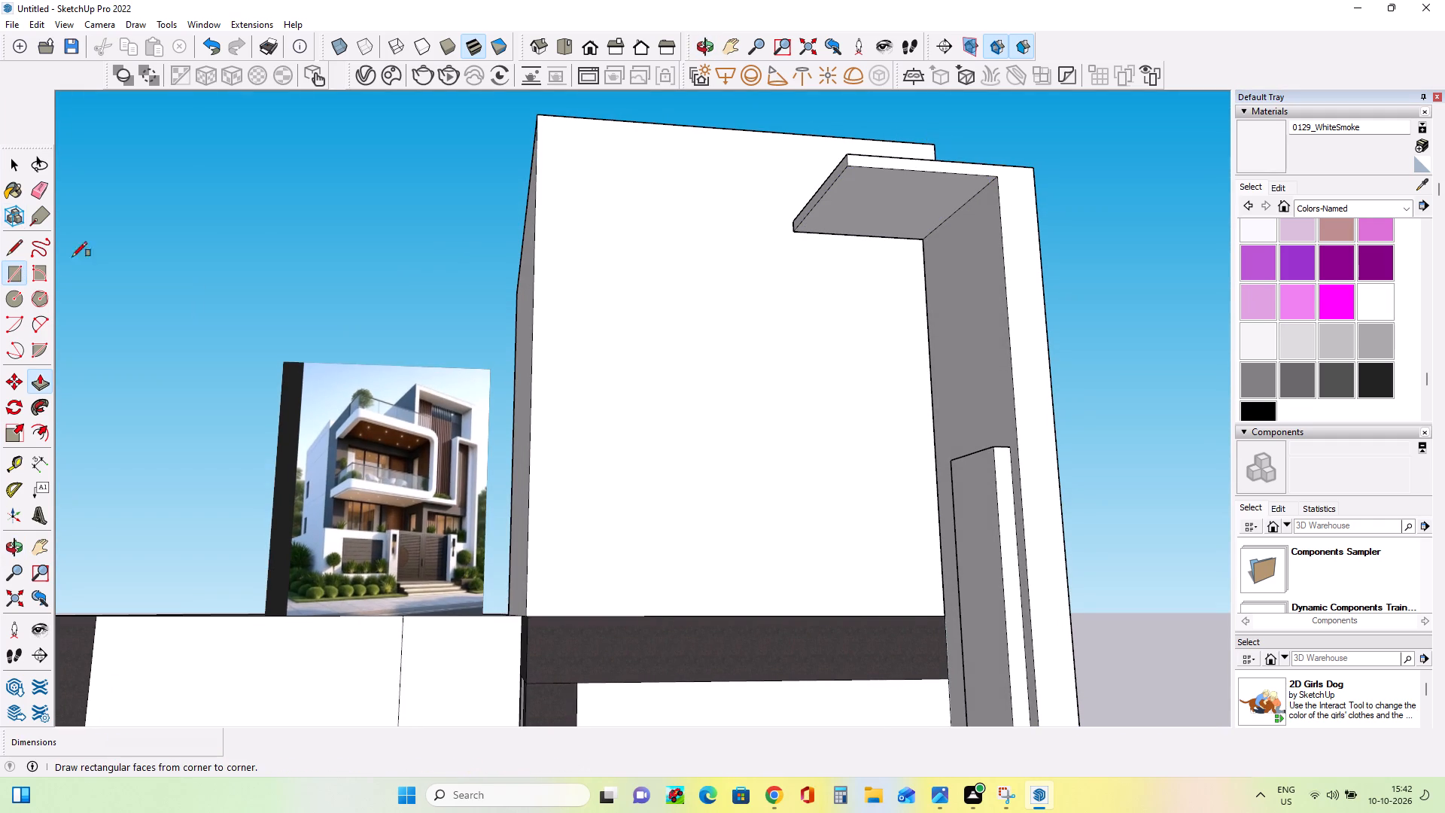
left_click(796, 227)
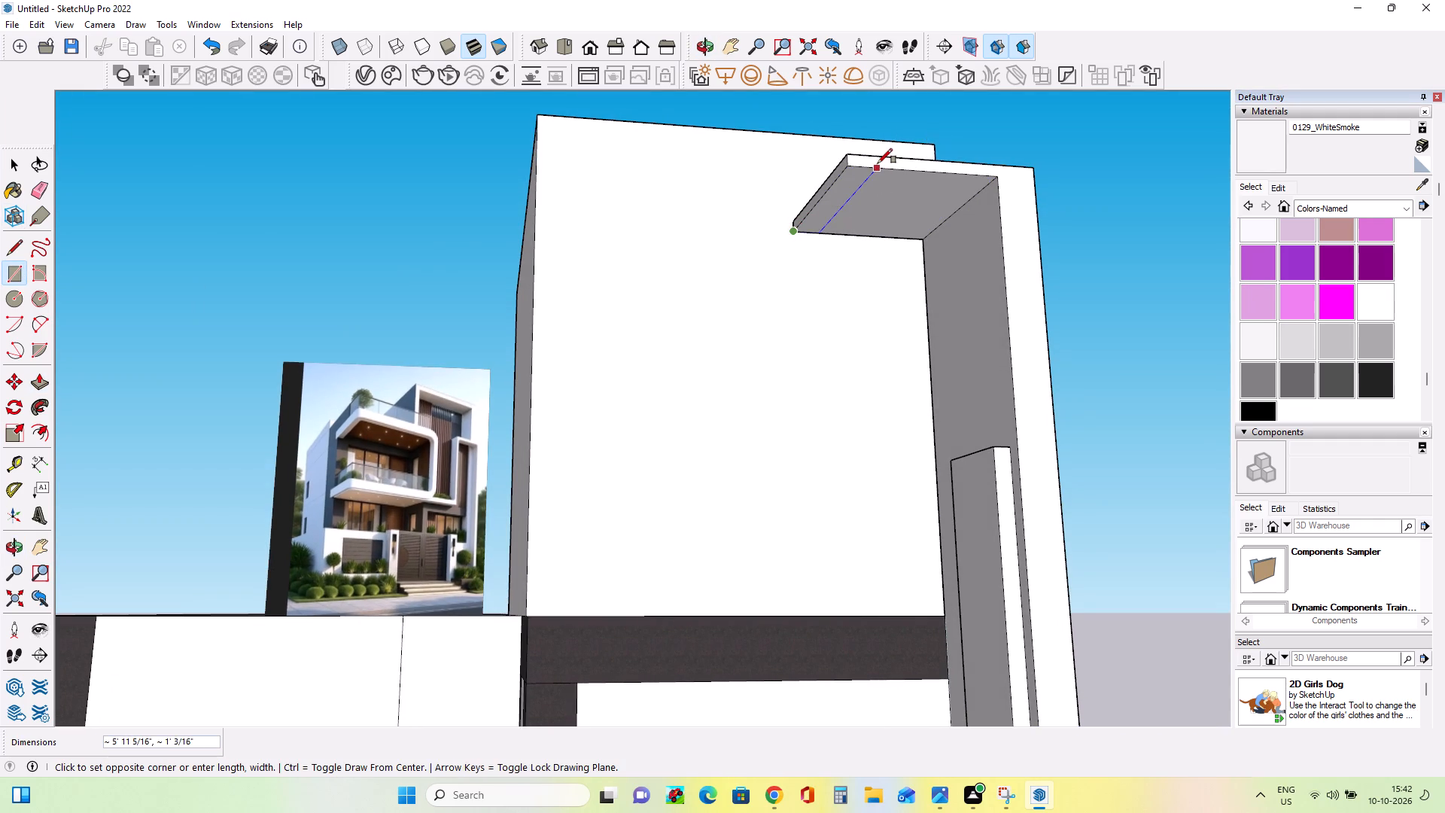
left_click(864, 163)
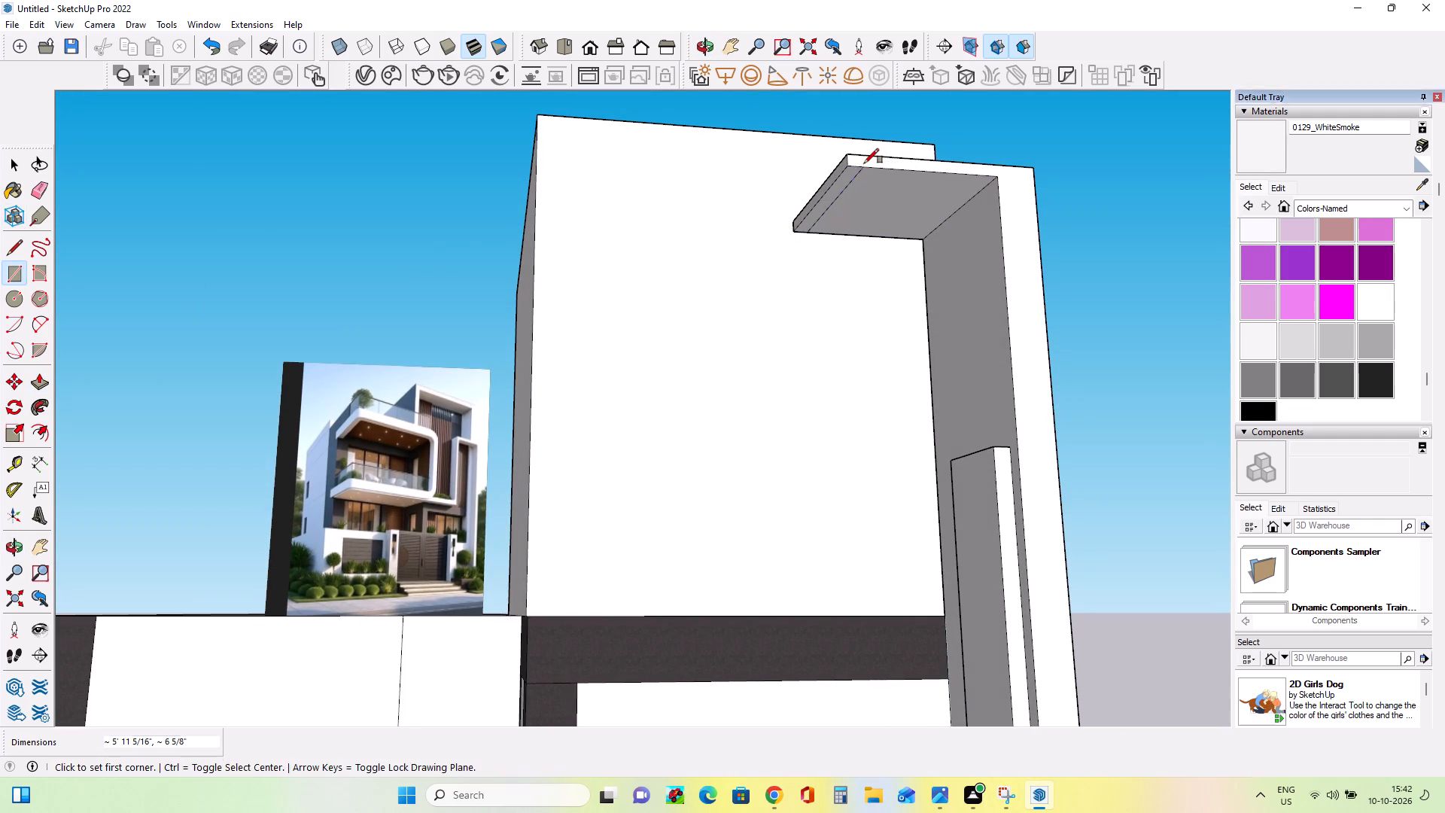
Push/Pull the strip down about 14' 3" as the frame's inner leg, ending near the dark beam.
middle_click_drag(971, 260, 980, 382)
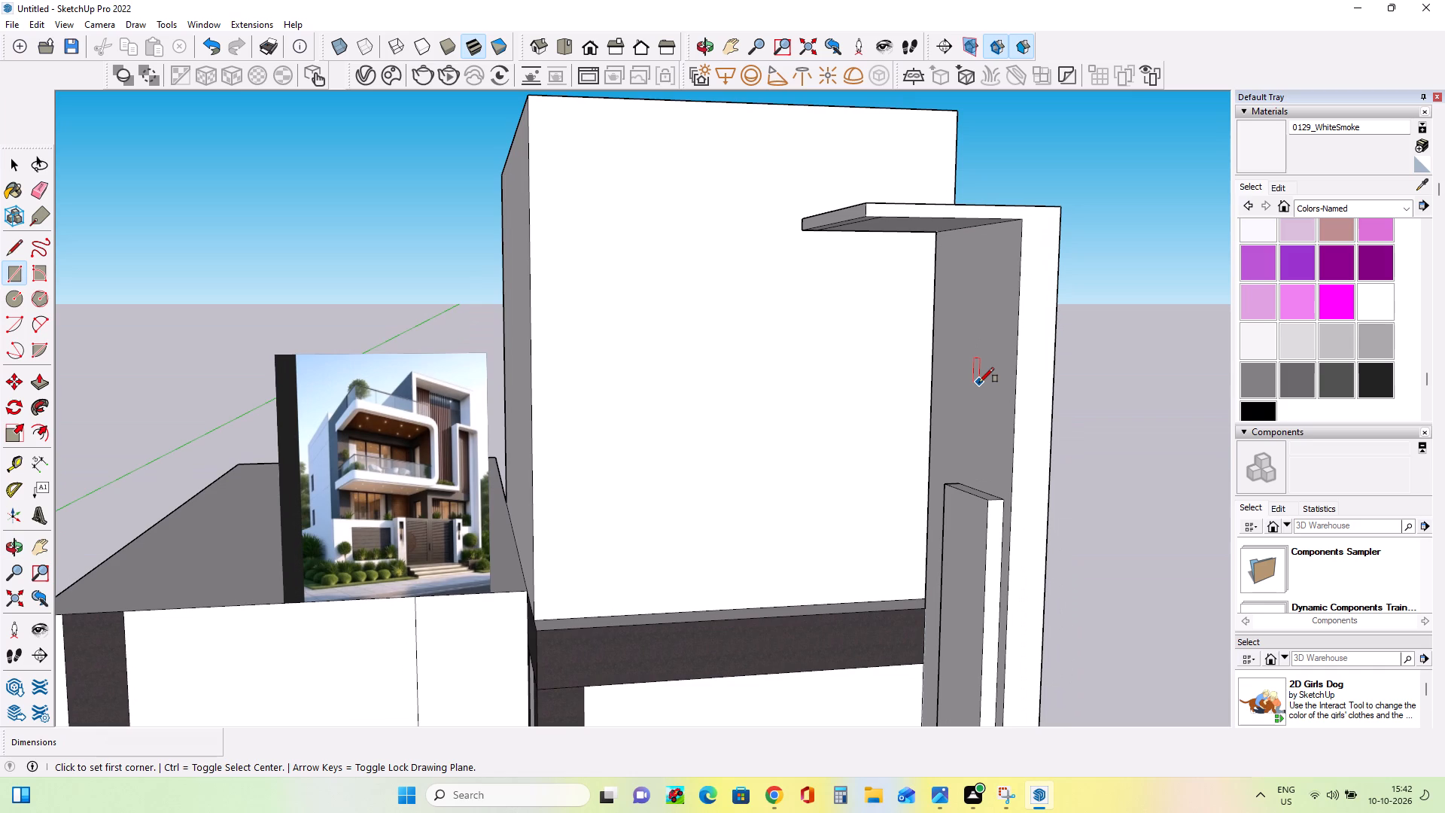
left_click(38, 388)
middle_click_drag(1057, 413, 1042, 284)
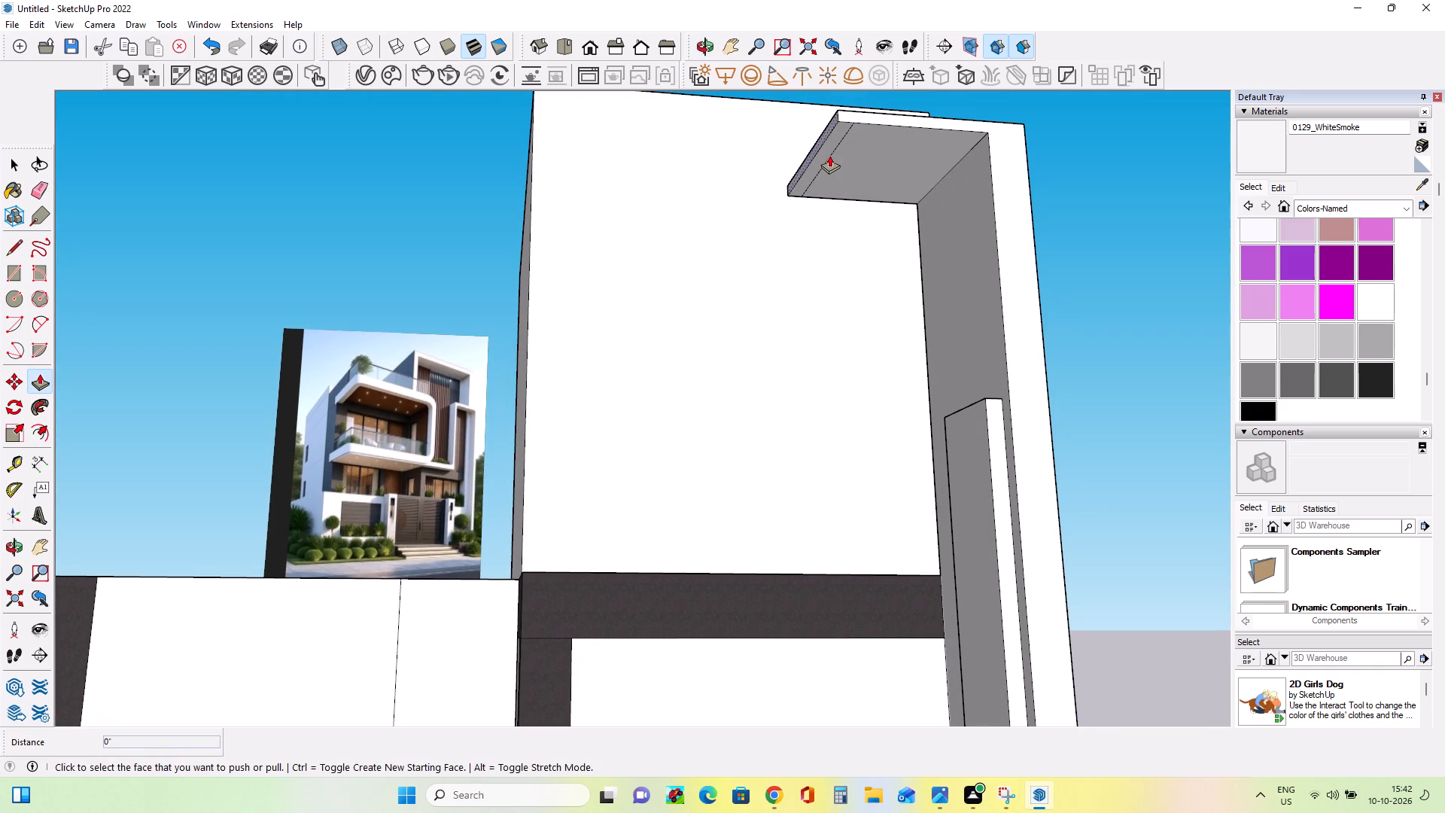
left_click(829, 155)
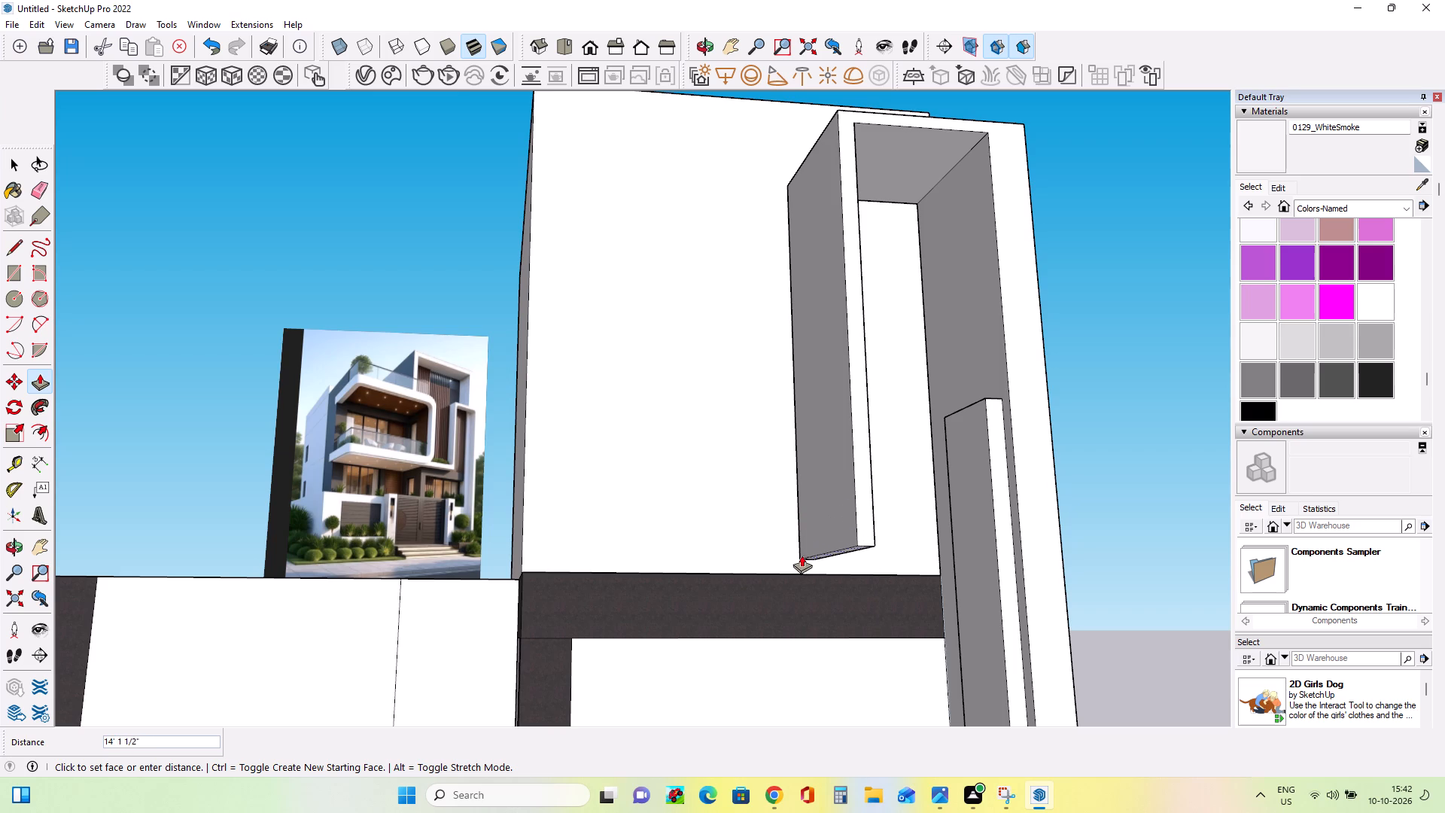
left_click(802, 559)
Push/Pull the dark beam's front face slightly outward beneath the tall block.
middle_click_drag(856, 546, 1078, 736)
scroll(722, 510, "up", 5)
middle_click_drag(809, 550, 943, 502)
scroll(798, 506, "up", 3)
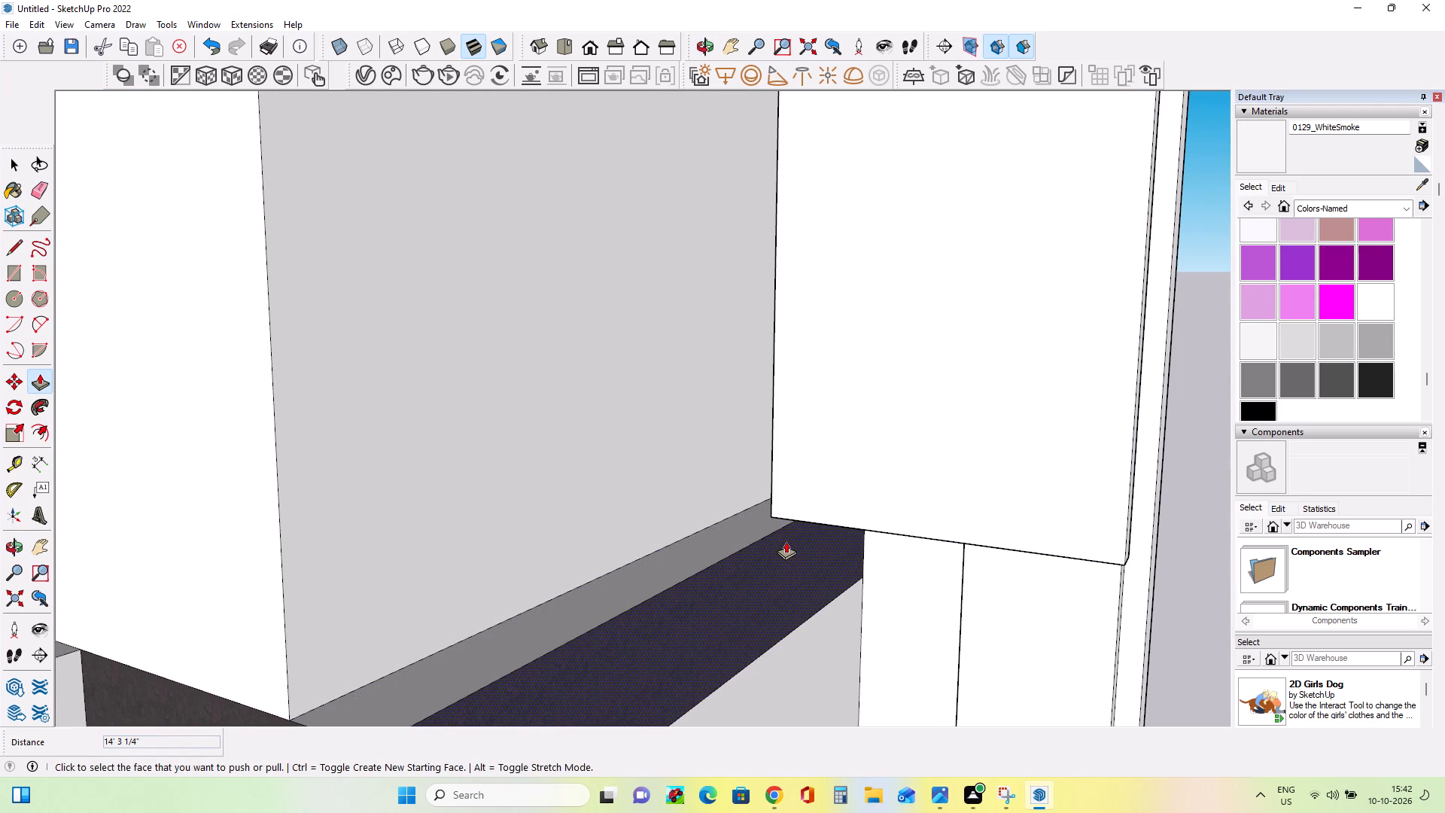
left_click(786, 541)
left_click(806, 553)
Raise the dark beam's top face about 4" to meet the inner leg's bottom rear corner.
middle_click_drag(970, 544, 882, 507)
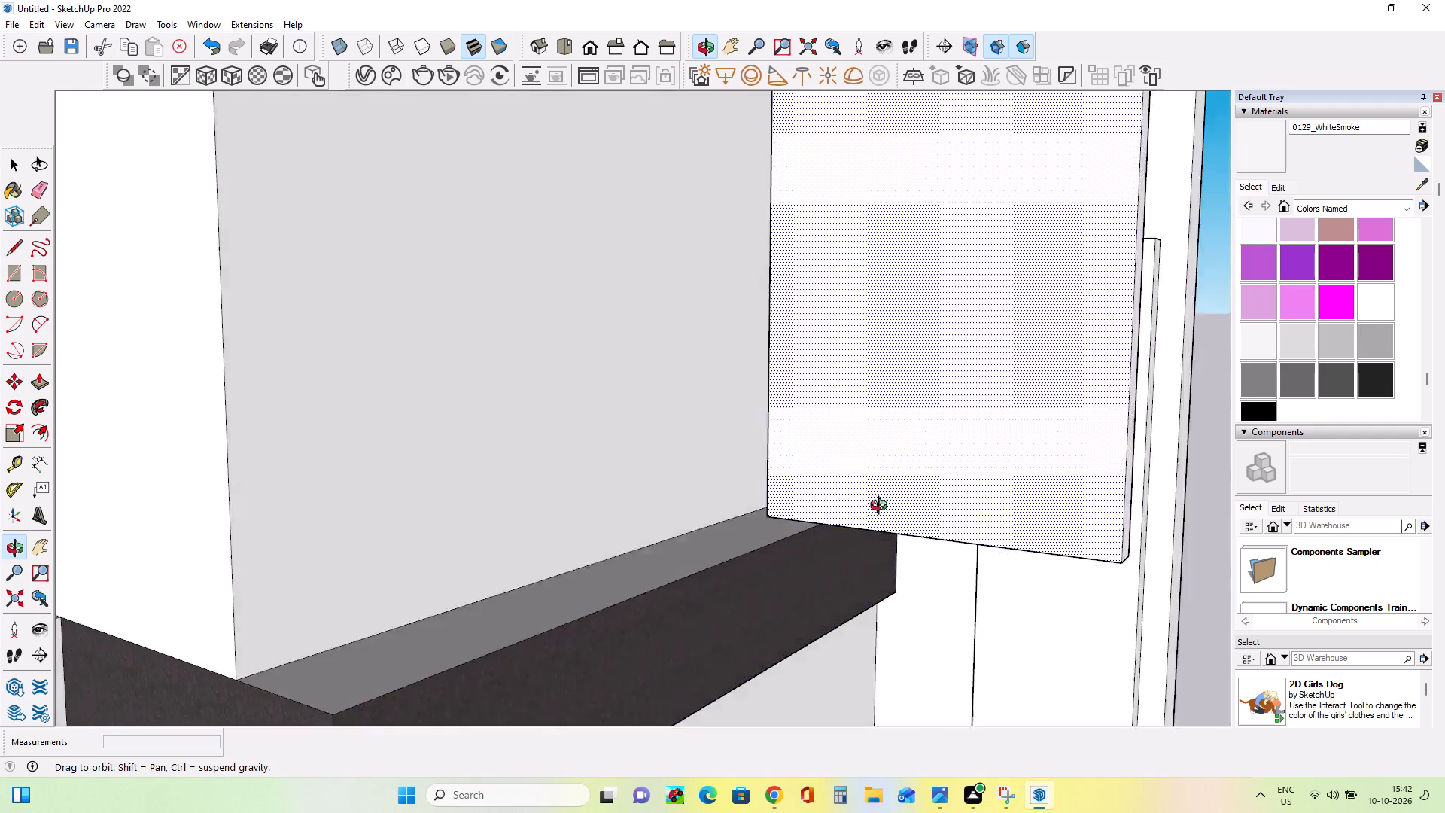
middle_click_drag(882, 507, 543, 524)
middle_click_drag(777, 552, 691, 510)
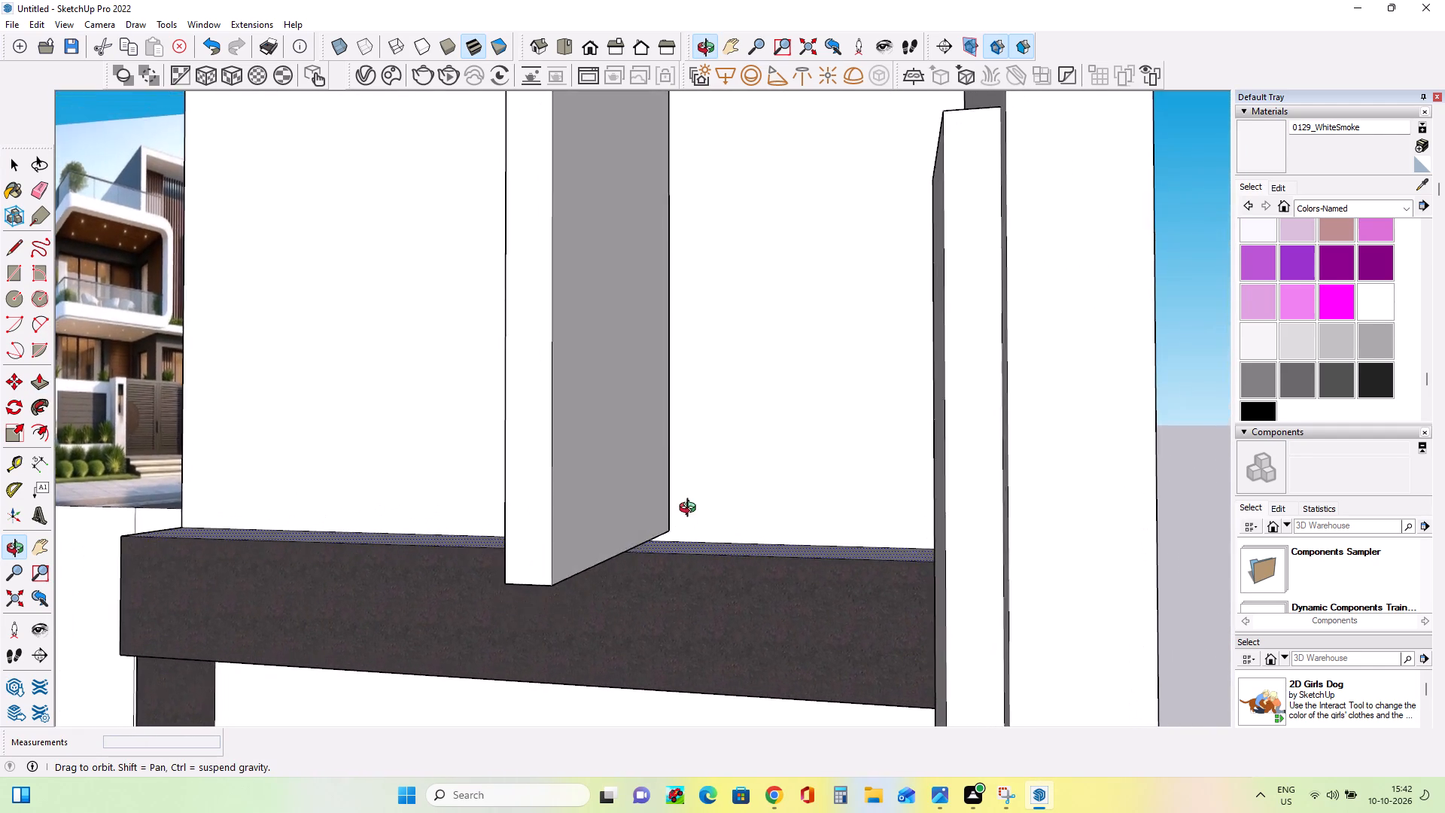
middle_click_drag(691, 510, 705, 537)
left_click(705, 549)
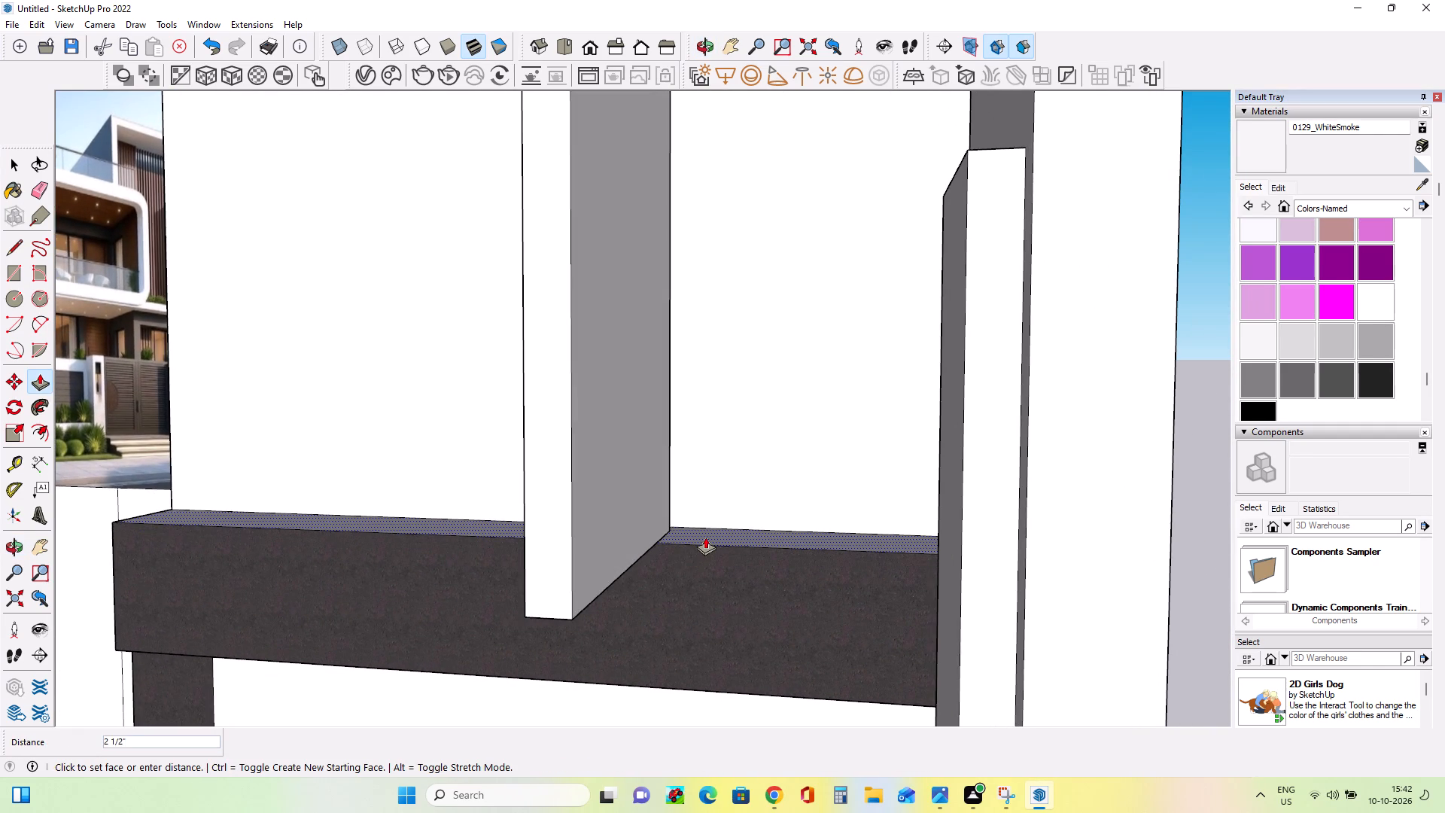
left_click(669, 531)
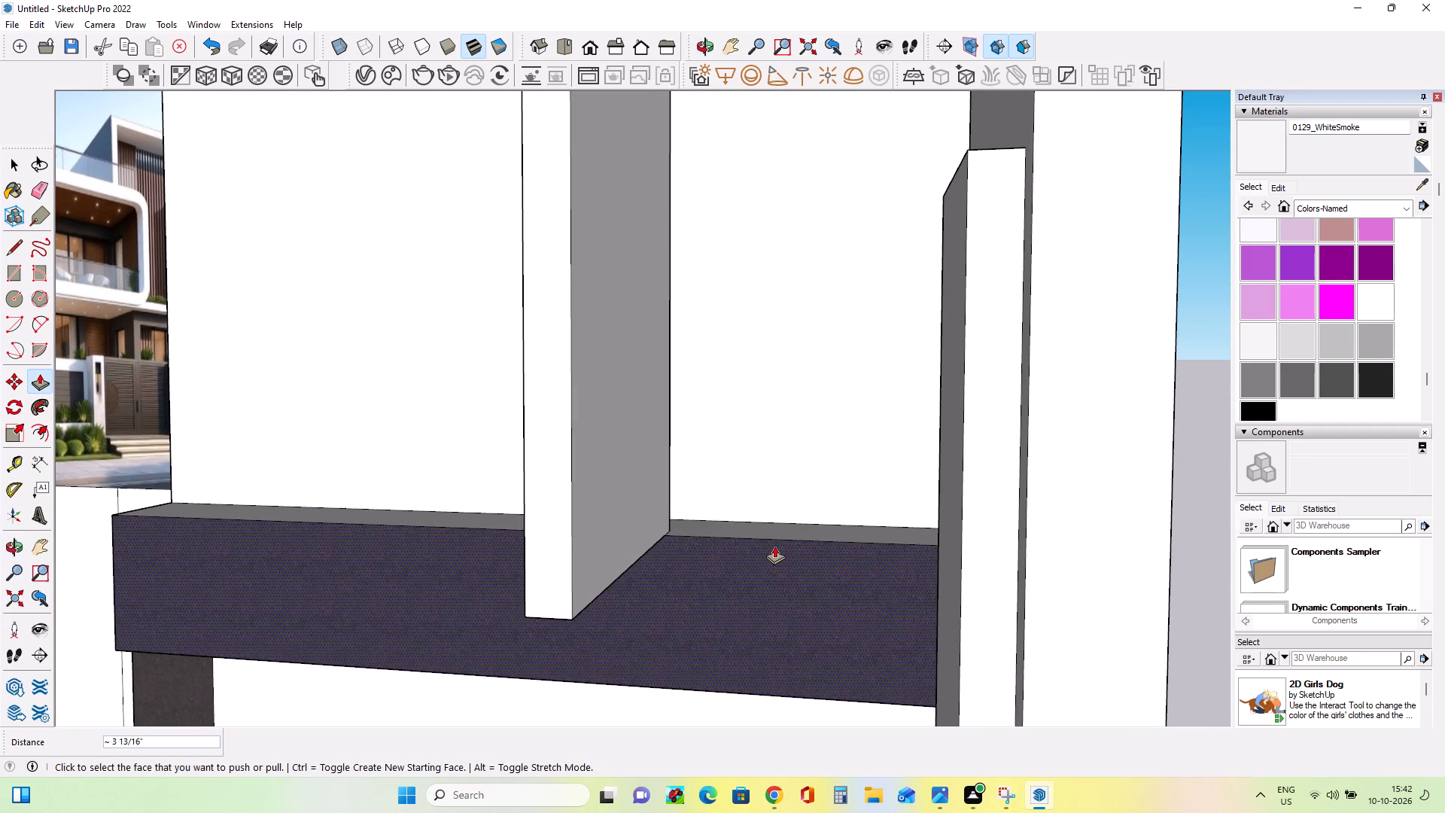
Push/Pull the dark beam's front face outward by about 1' 2" beneath the inner leg.
middle_click_drag(779, 548, 738, 565)
scroll(752, 553, "down", 6)
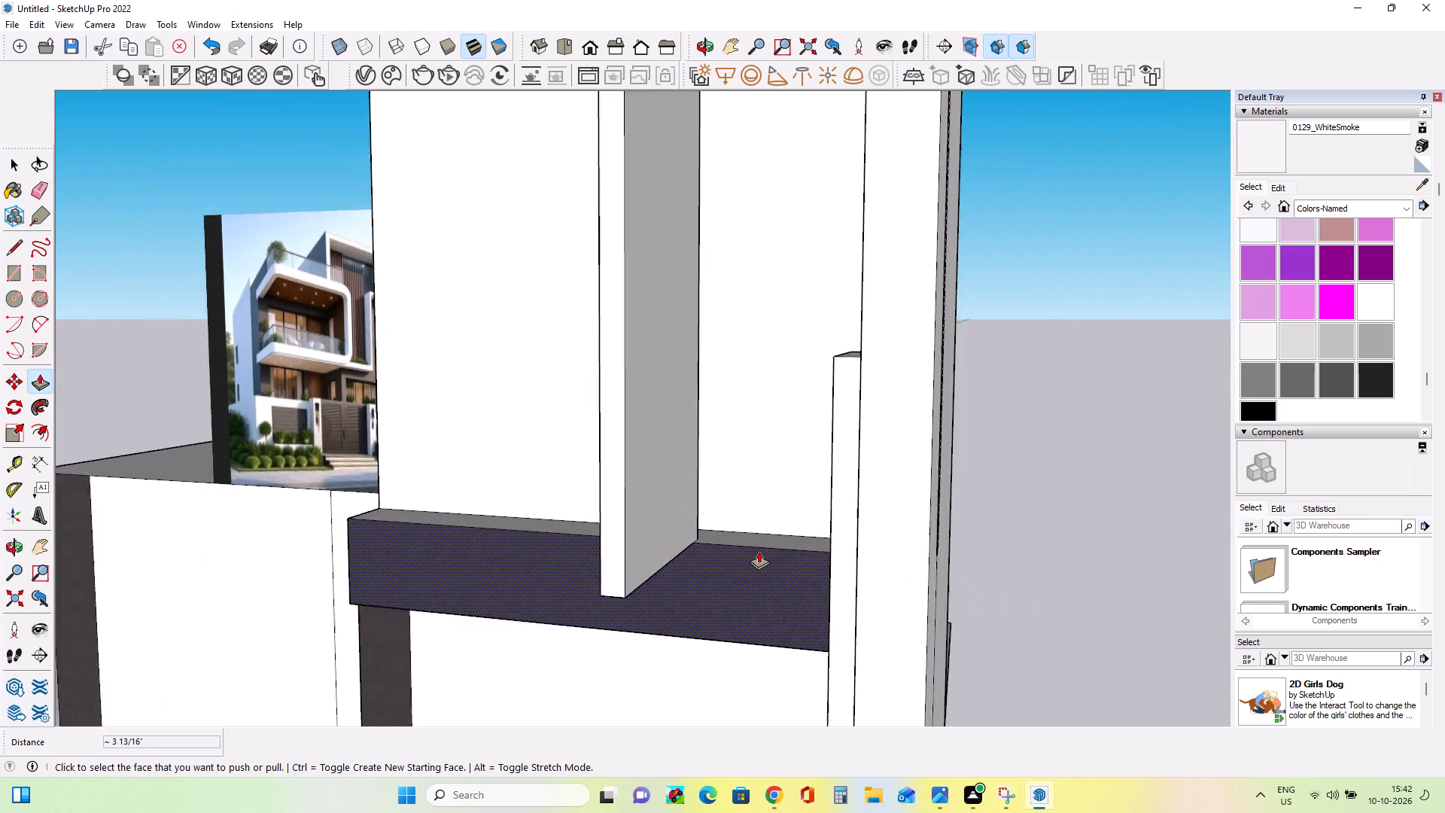
scroll(759, 551, "down", 2)
middle_click_drag(797, 582, 1210, 541)
scroll(711, 494, "up", 4)
middle_click_drag(815, 539, 1015, 606)
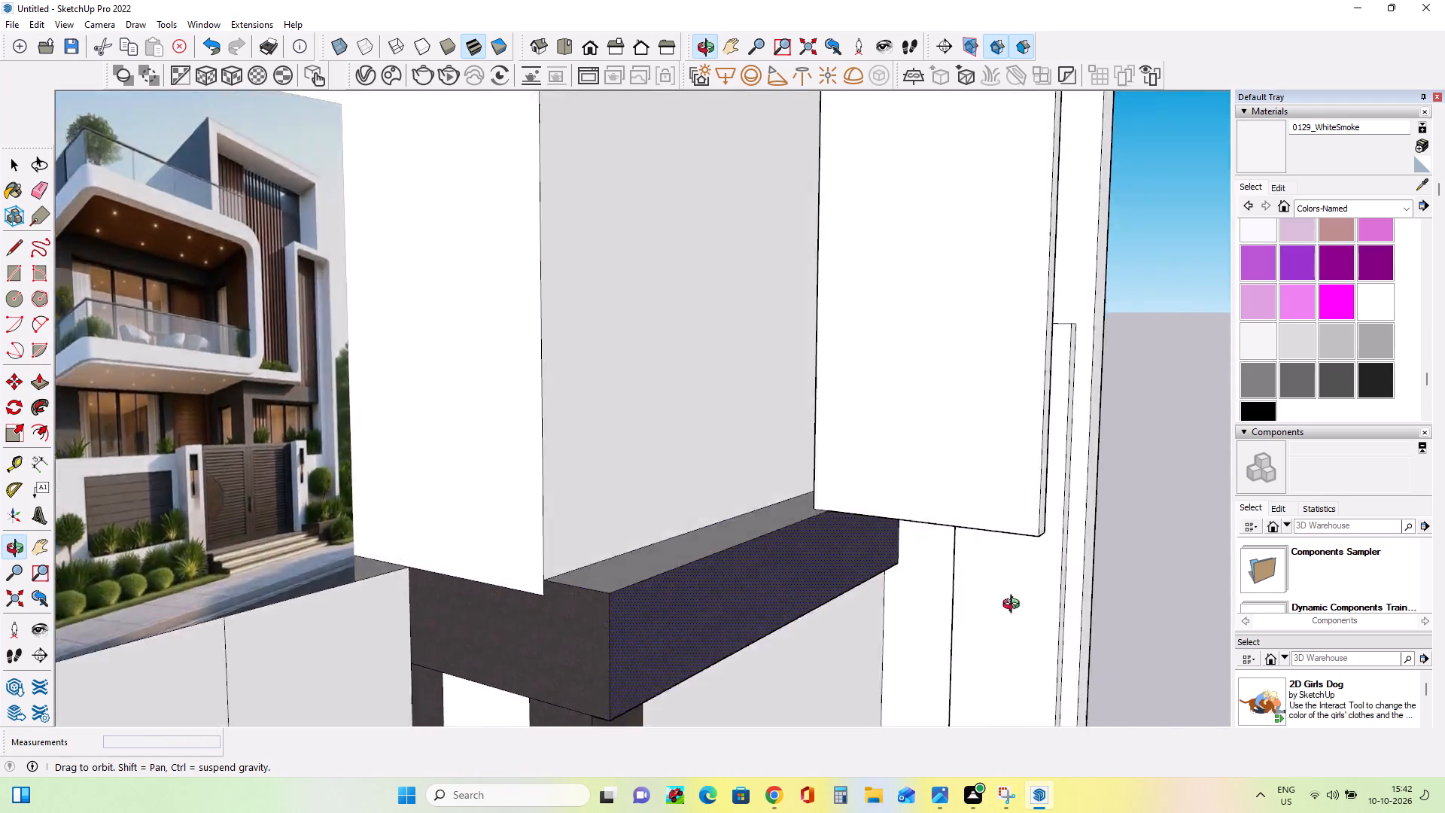
middle_click_drag(1015, 606, 552, 534)
middle_click_drag(769, 562, 765, 566)
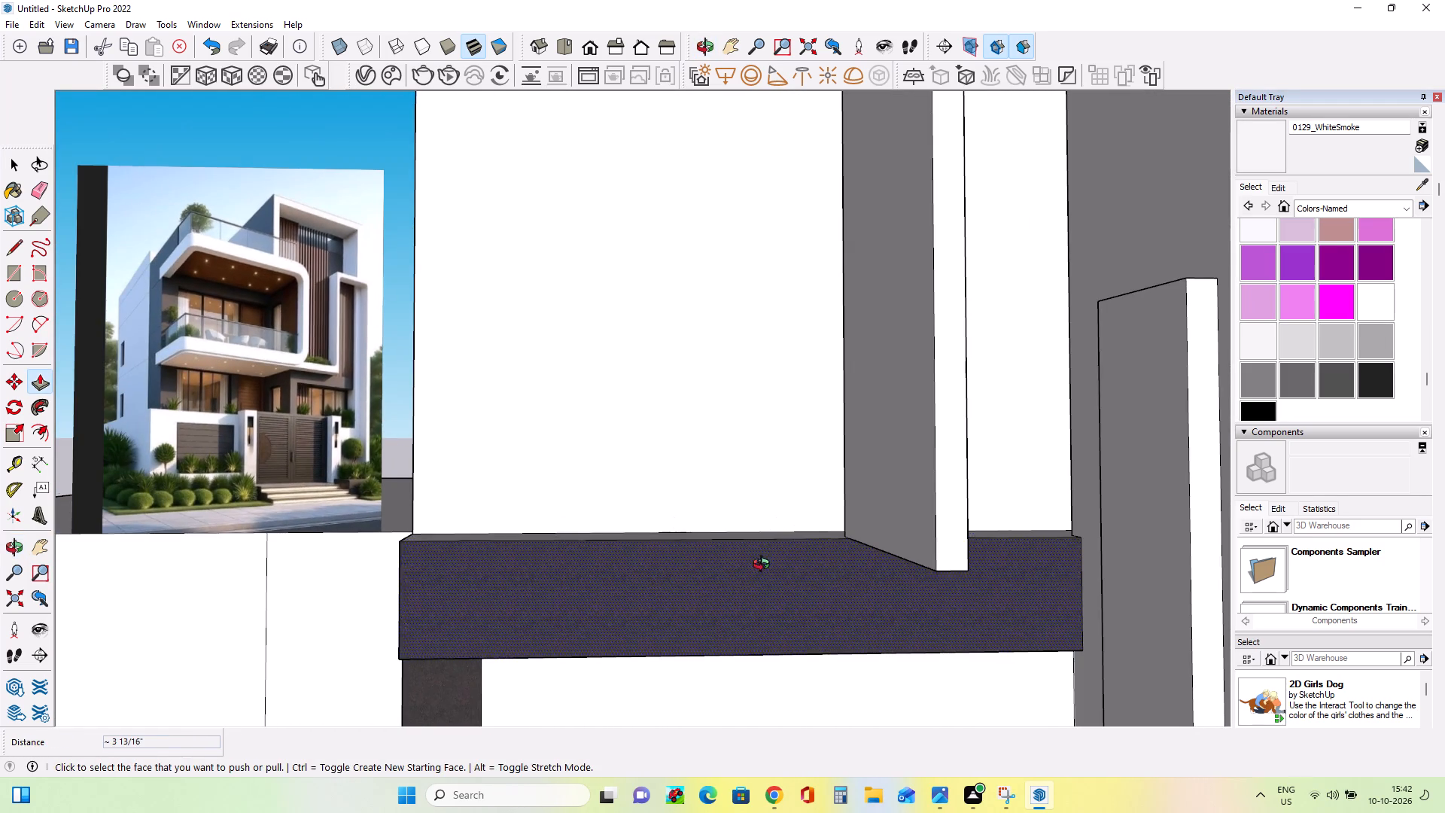
middle_click_drag(765, 566, 678, 610)
left_click(829, 586)
left_click(830, 601)
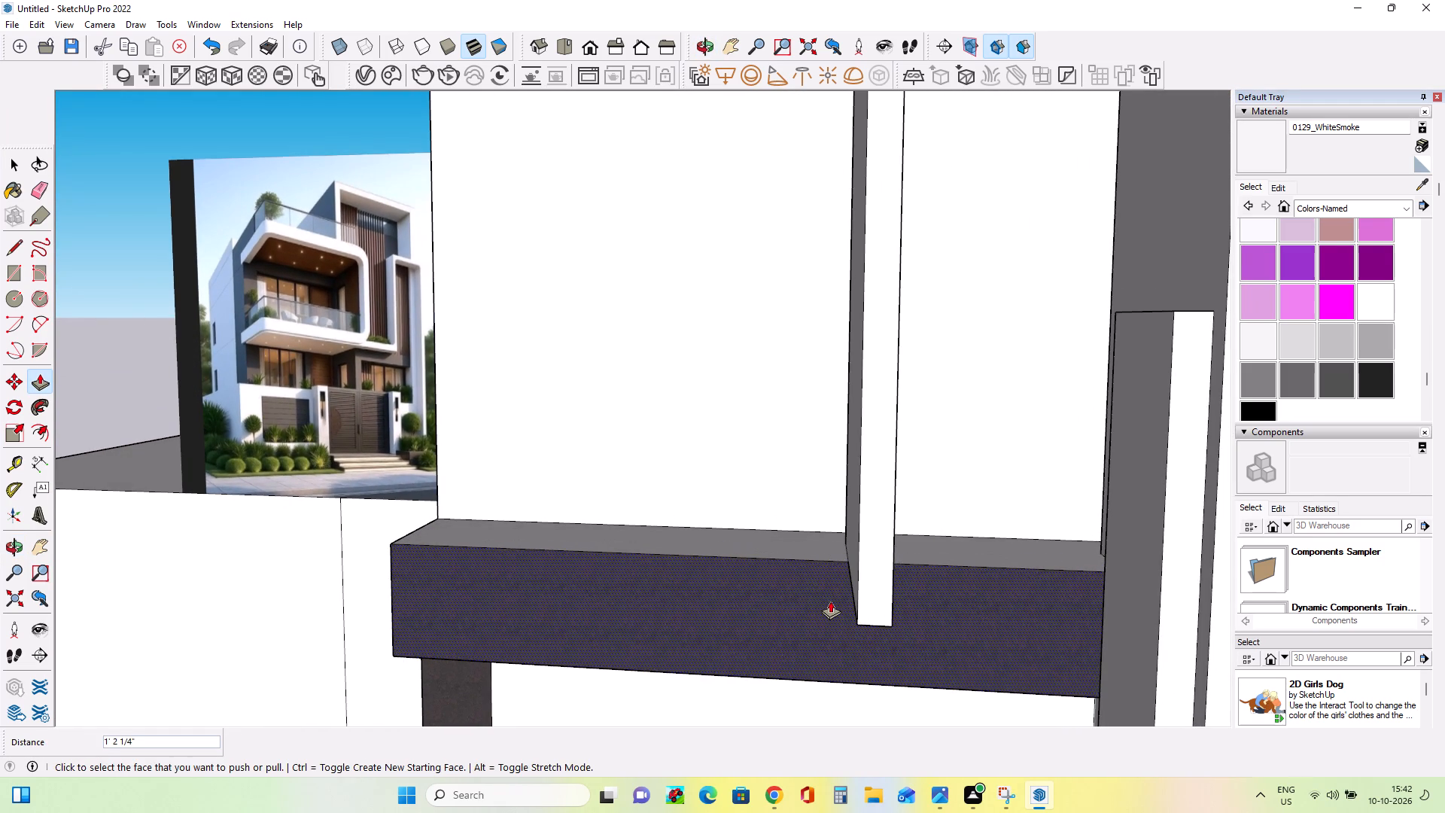
Push the tall post's inner face back about 6" to make the post thinner.
scroll(865, 540, "down", 9)
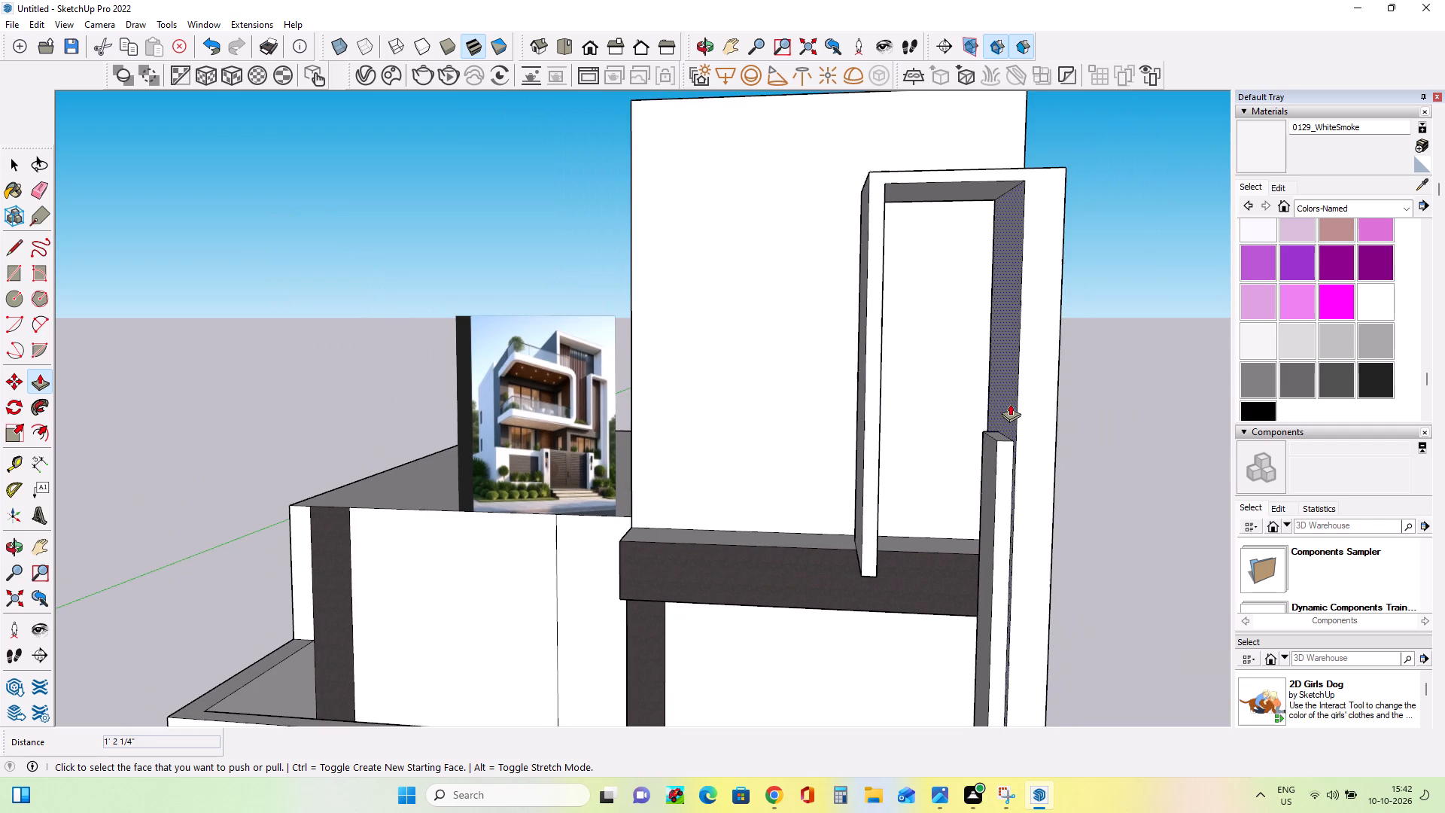
left_click(1008, 401)
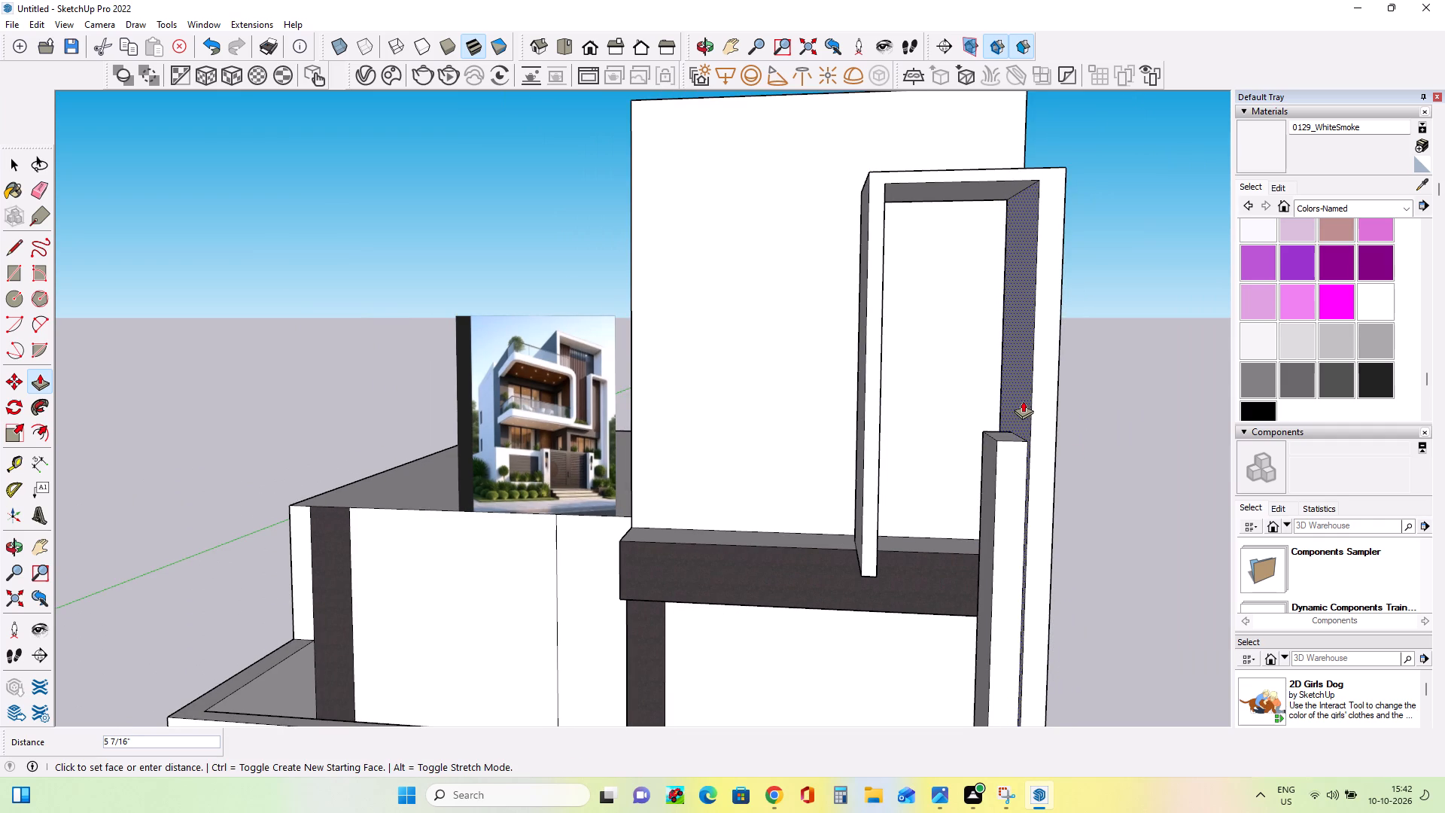
left_click(1023, 400)
Push/Pull the underside of the top arm down about 5' 11" to form a deep head panel between the legs.
middle_click_drag(884, 465, 905, 549)
scroll(894, 484, "down", 1)
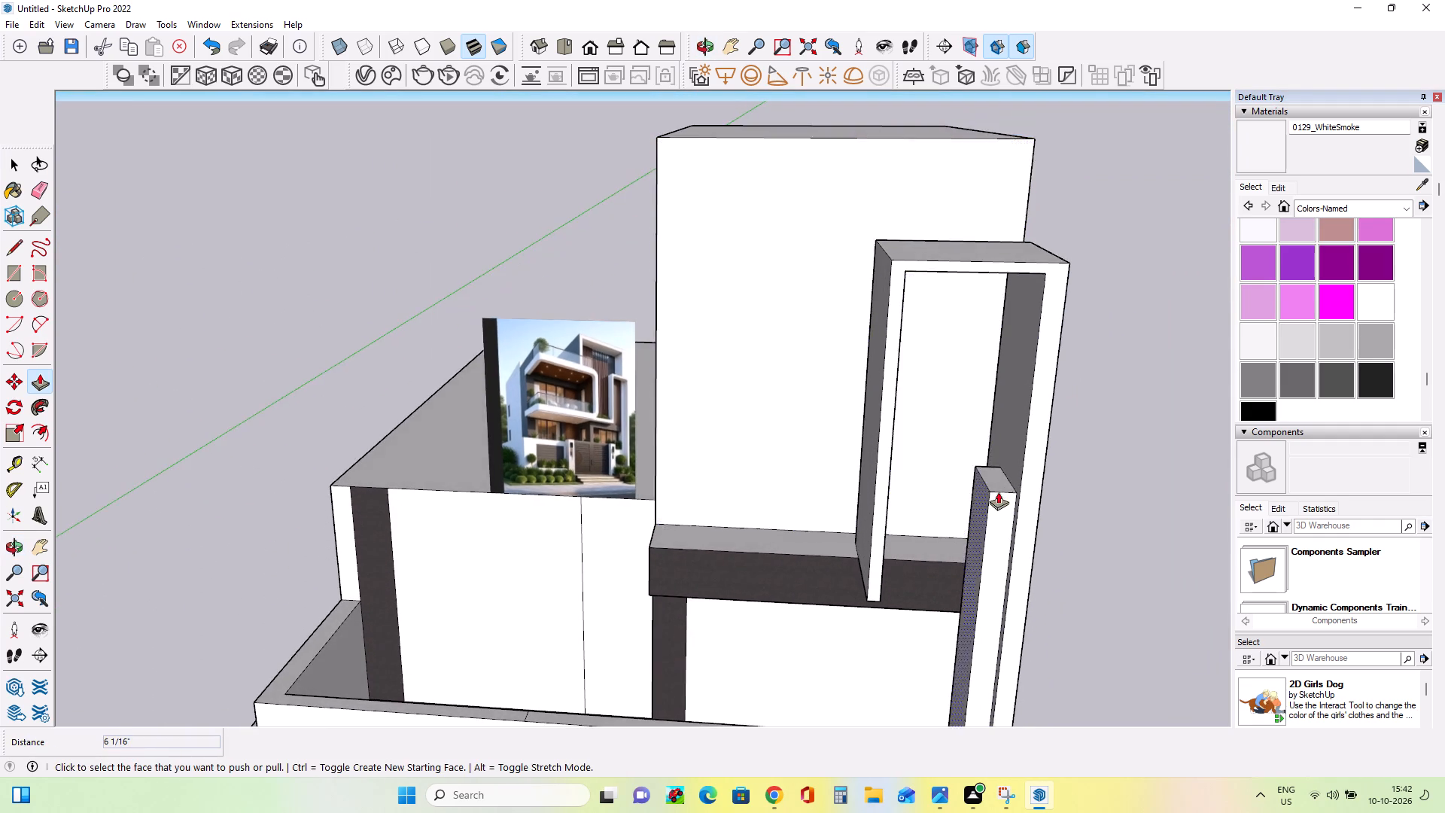
scroll(998, 492, "down", 3)
middle_click_drag(1074, 492, 1043, 489)
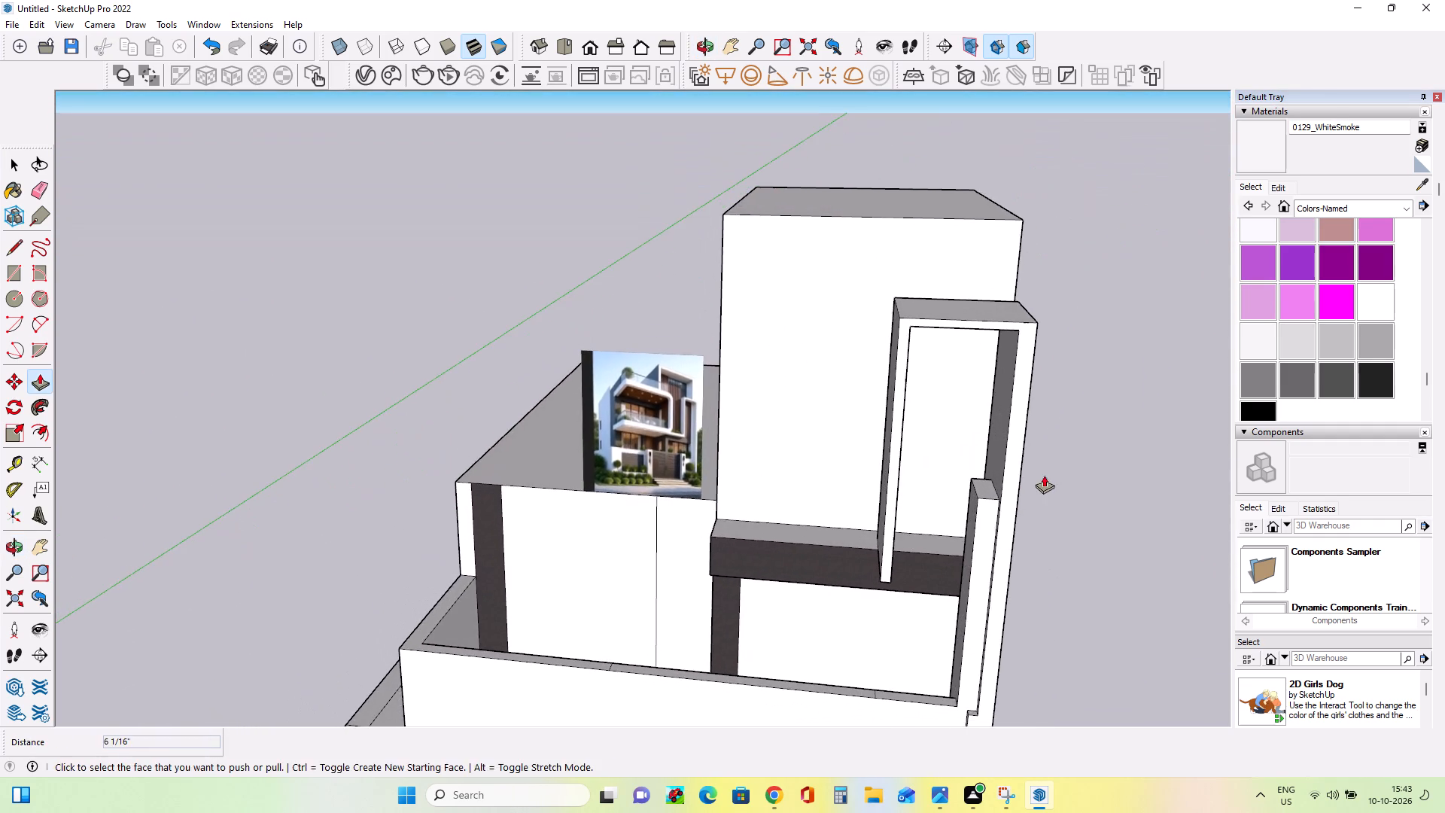
middle_click_drag(978, 422, 986, 248)
left_click(967, 229)
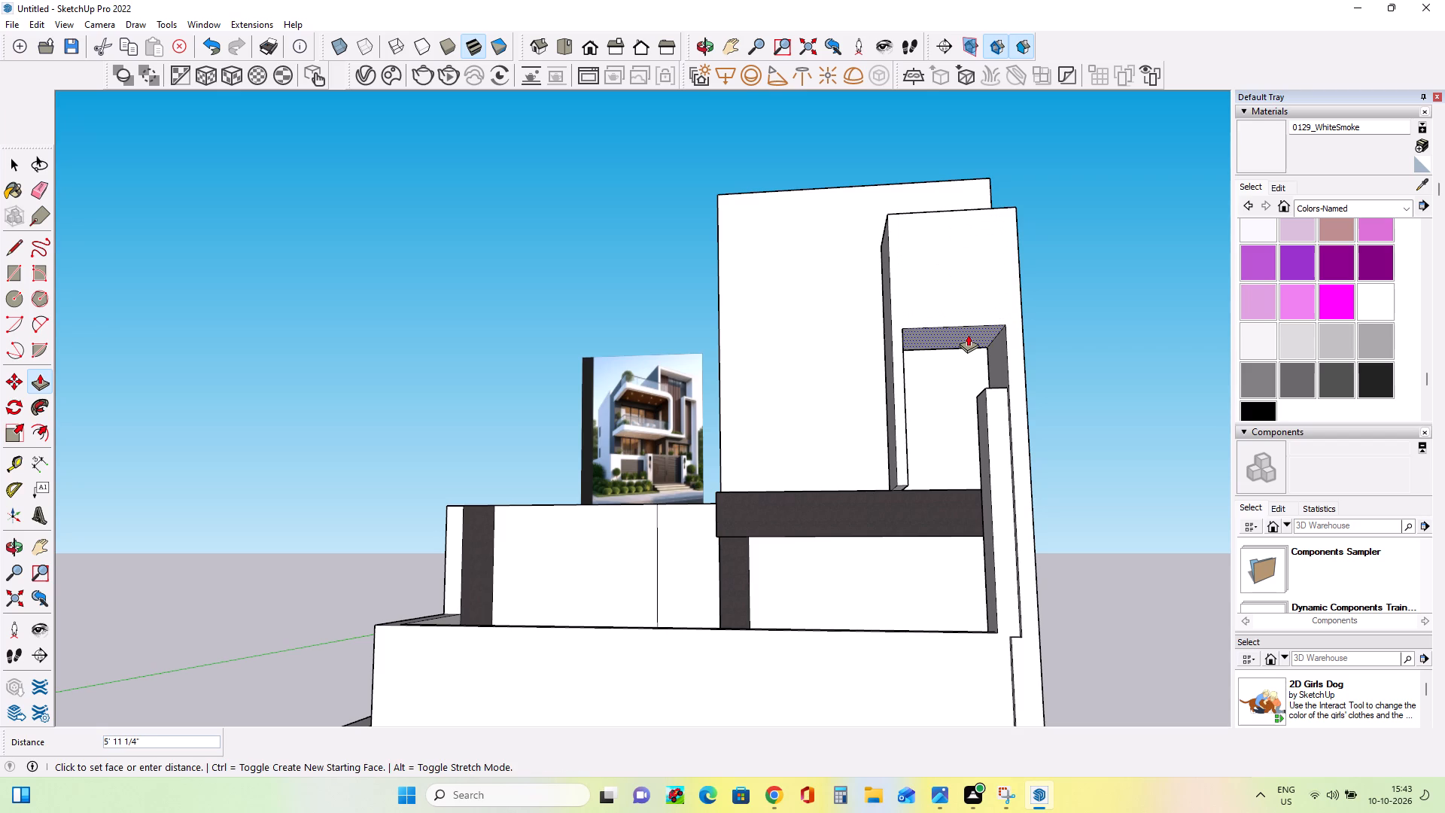
left_click(968, 334)
Draw a square about 4' 8" per side on the front of the frame's head panel.
middle_click_drag(998, 360, 1013, 470)
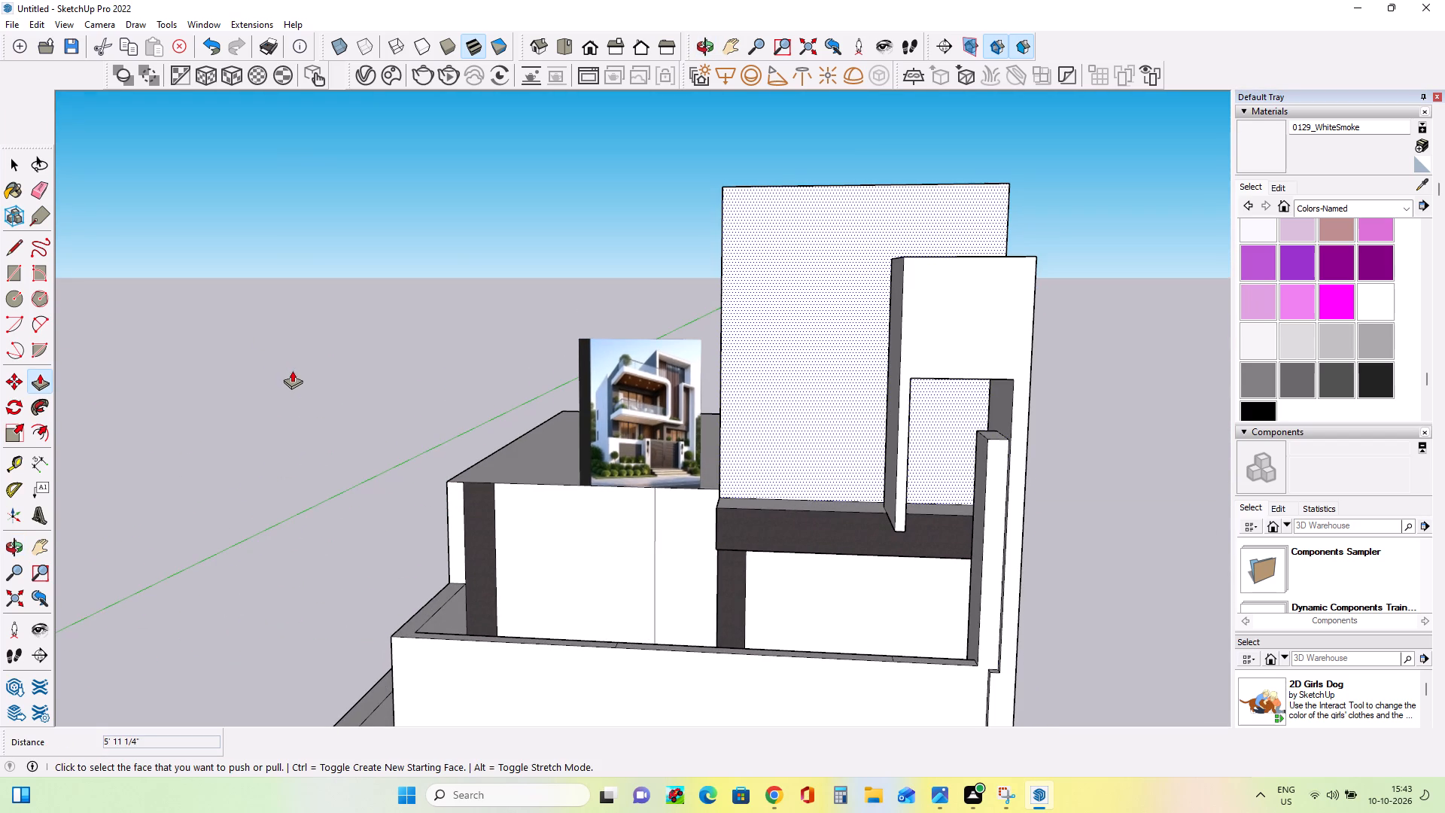
left_click(11, 276)
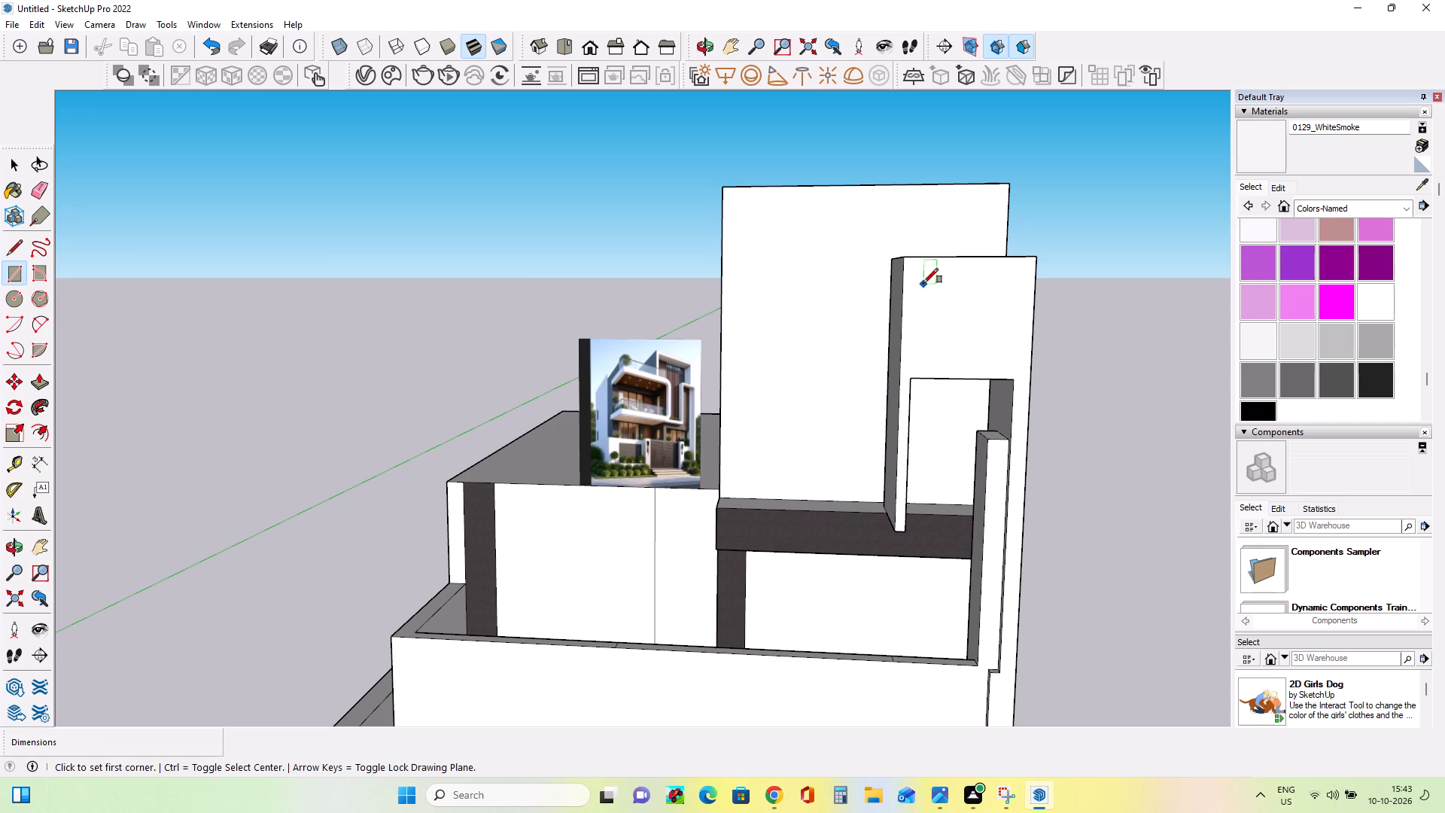
left_click(923, 282)
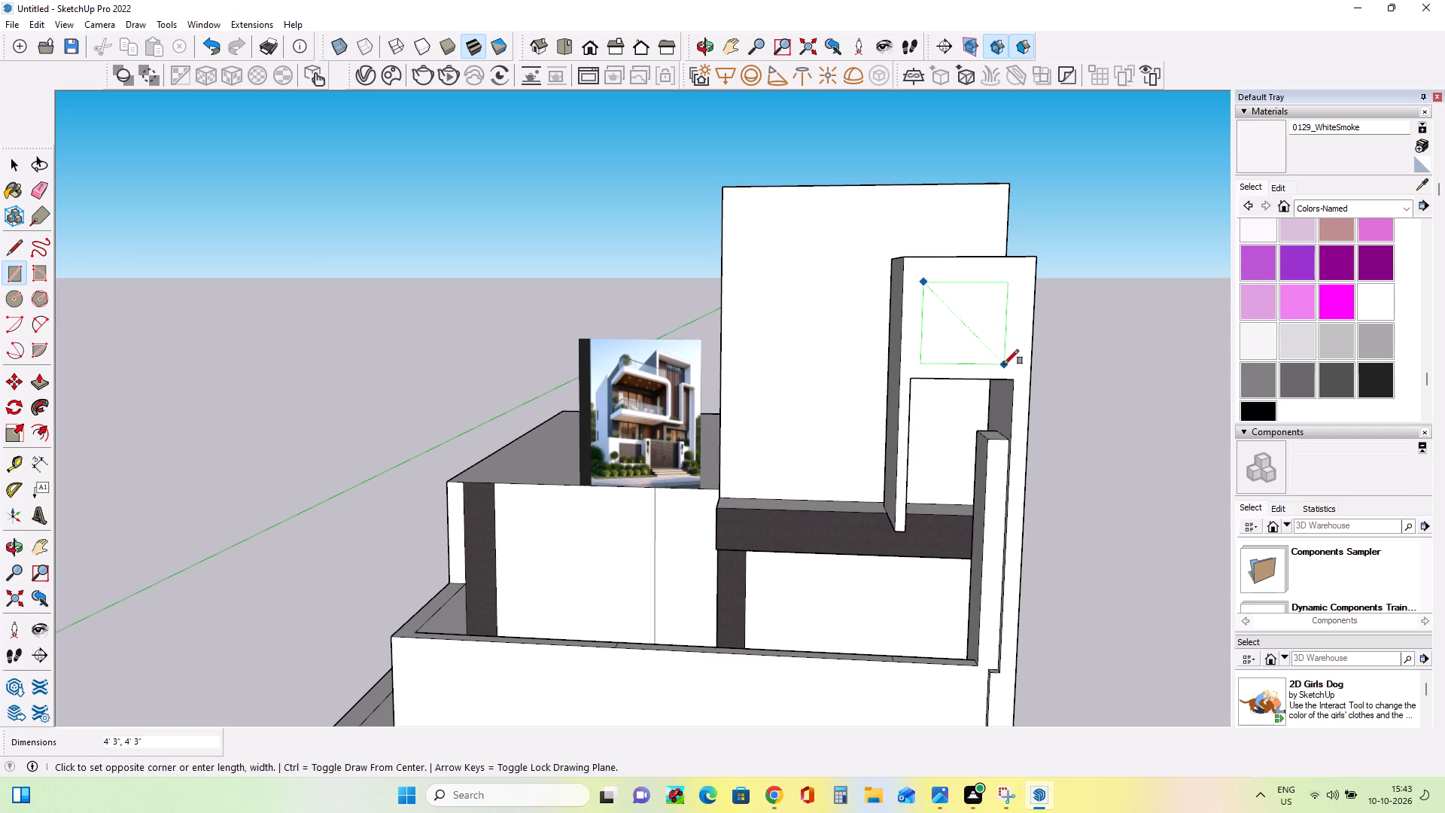
left_click(1011, 370)
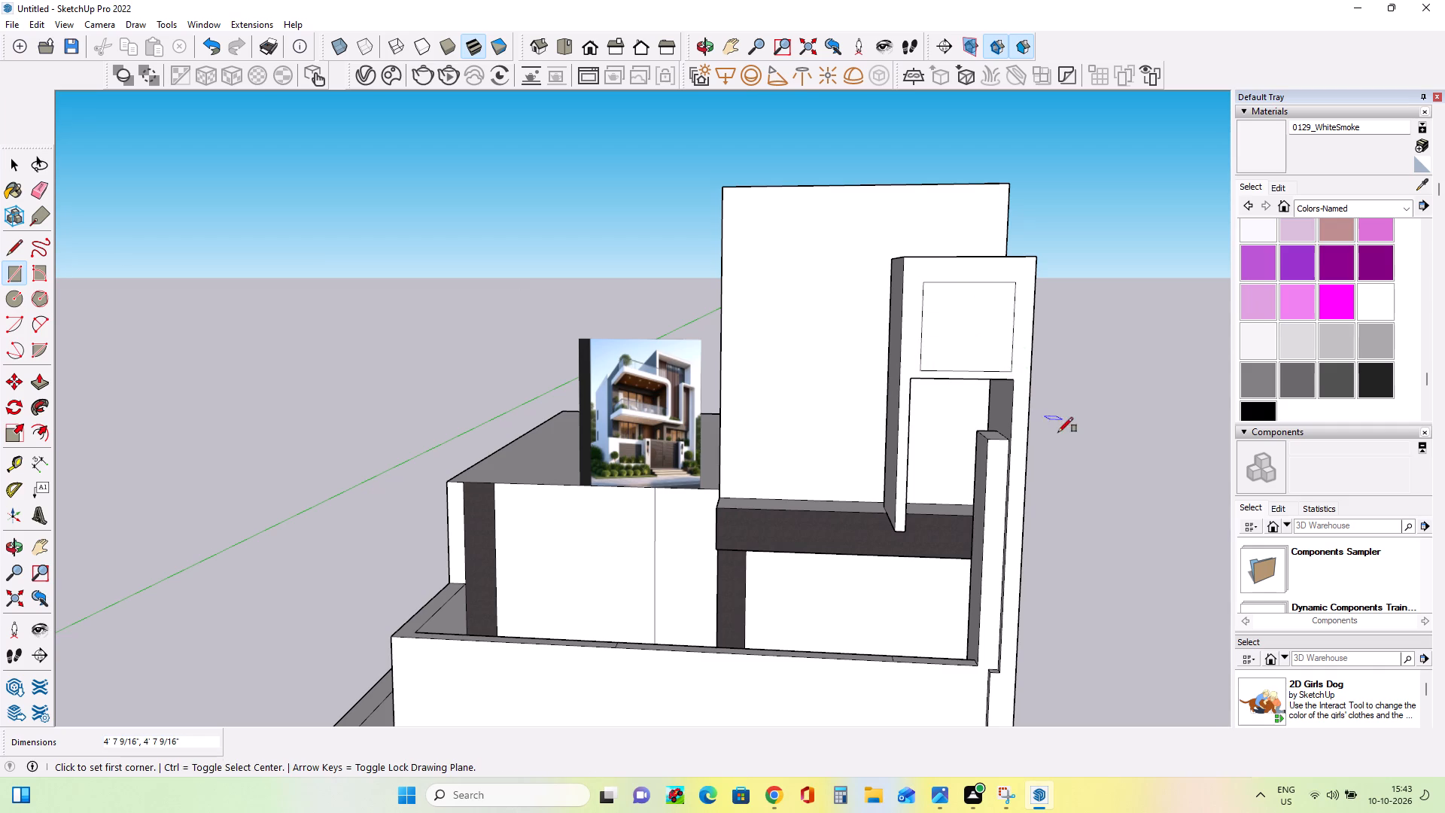
Draw an upward arc across the square's upper part between its vertical sides, about 4' 8" wide with a 1' 10" bulge.
middle_click_drag(1058, 432, 1054, 455)
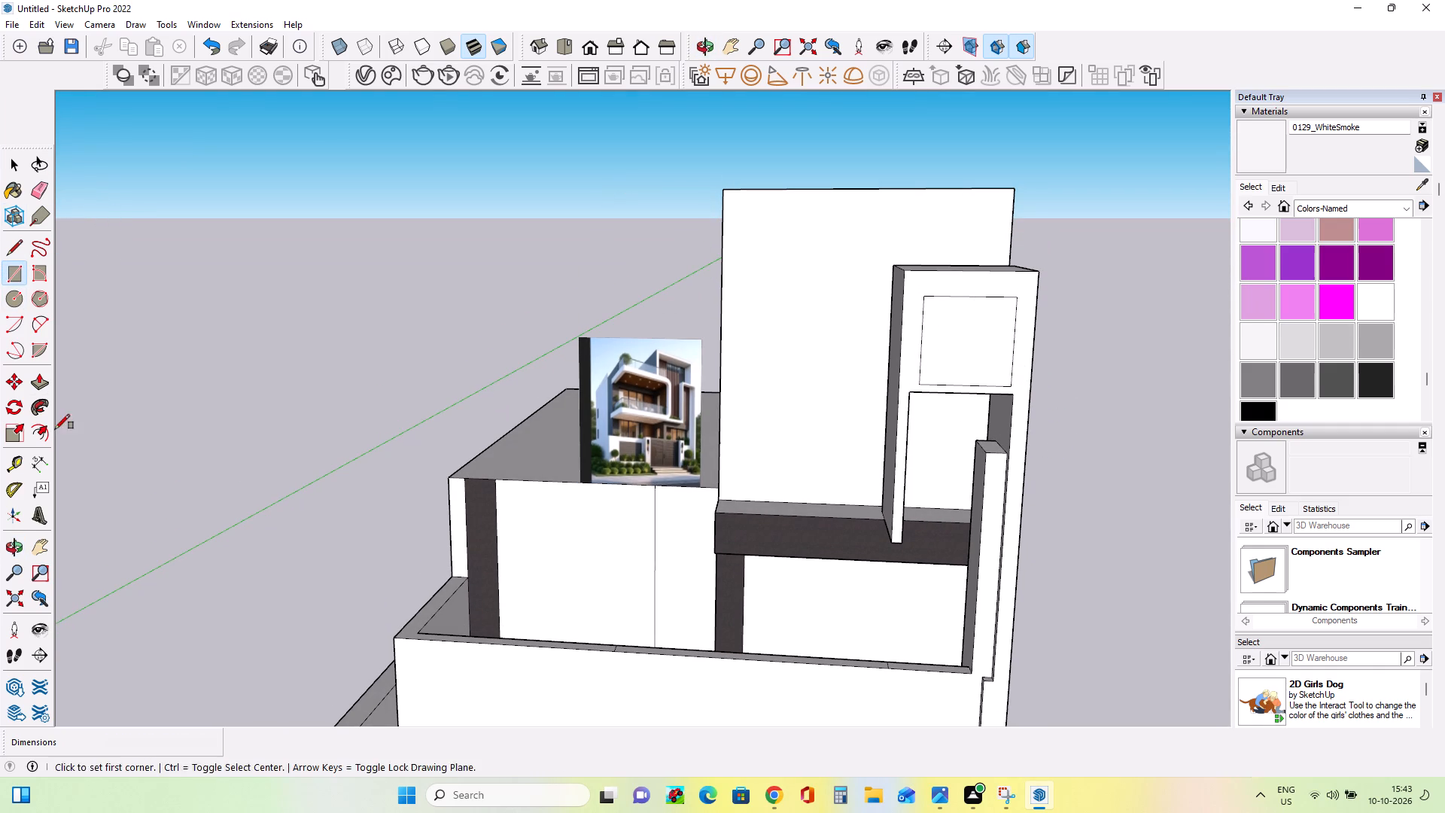
left_click(36, 324)
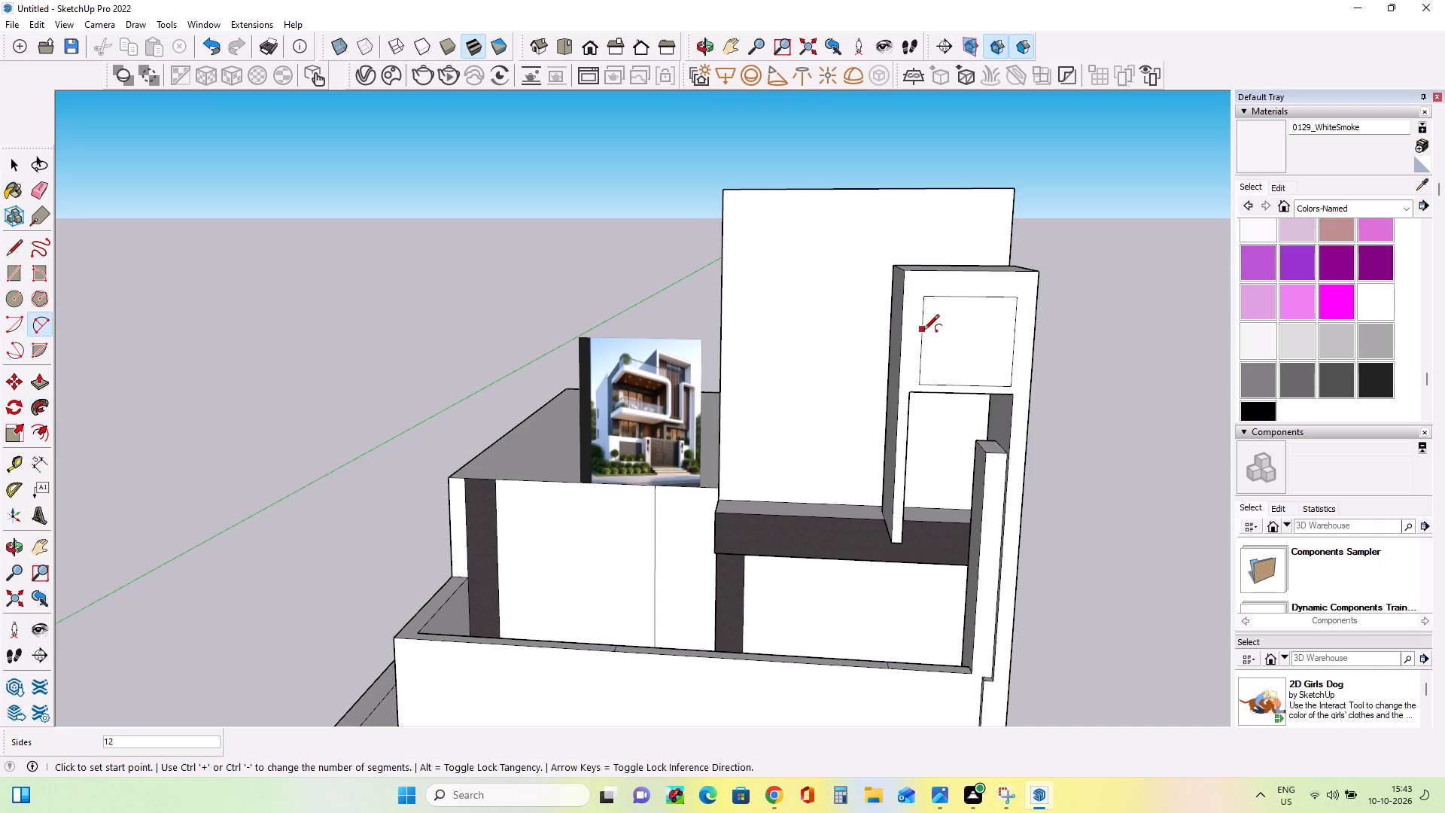
left_click(923, 331)
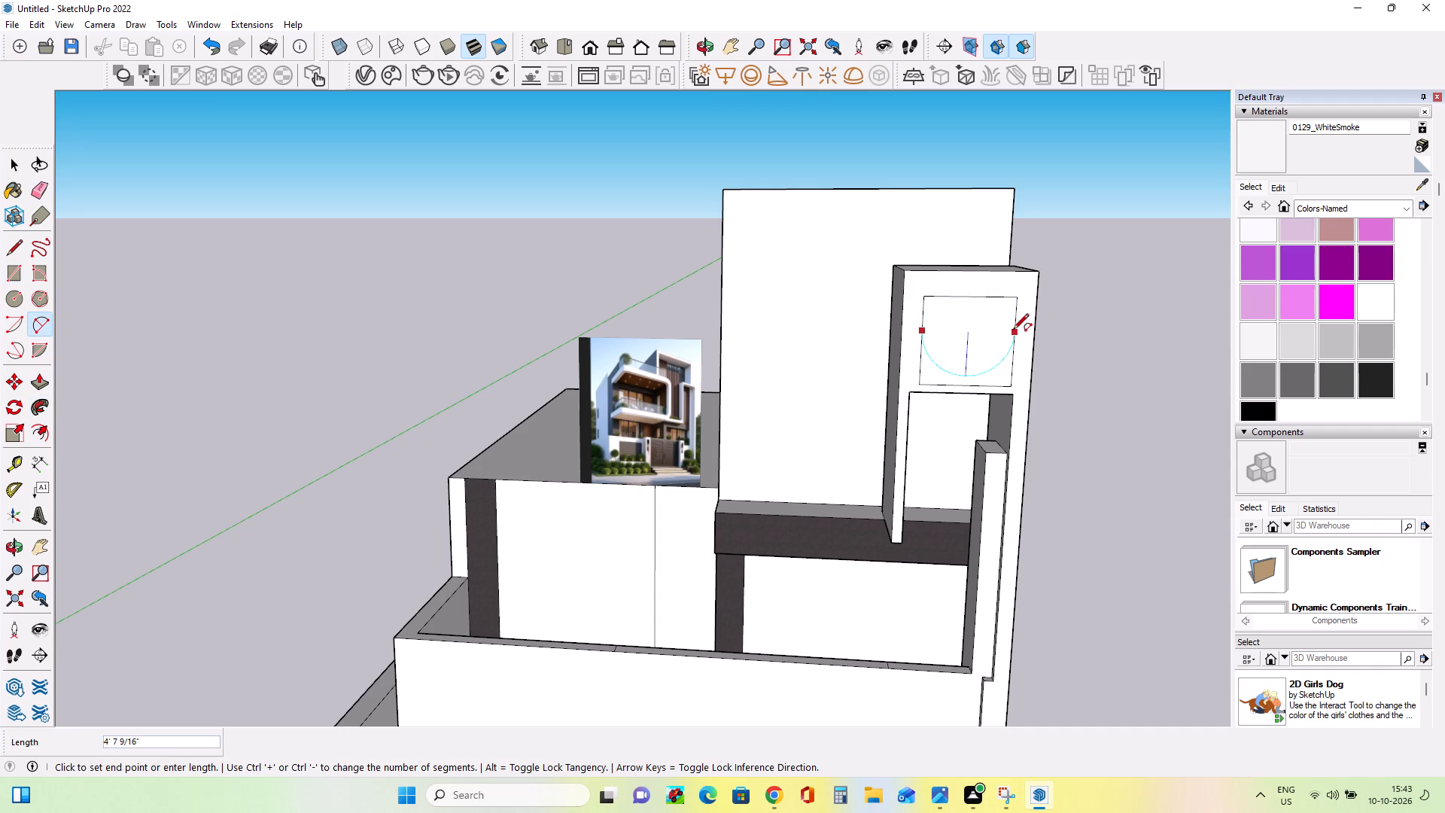
left_click(1013, 330)
left_click(1018, 305)
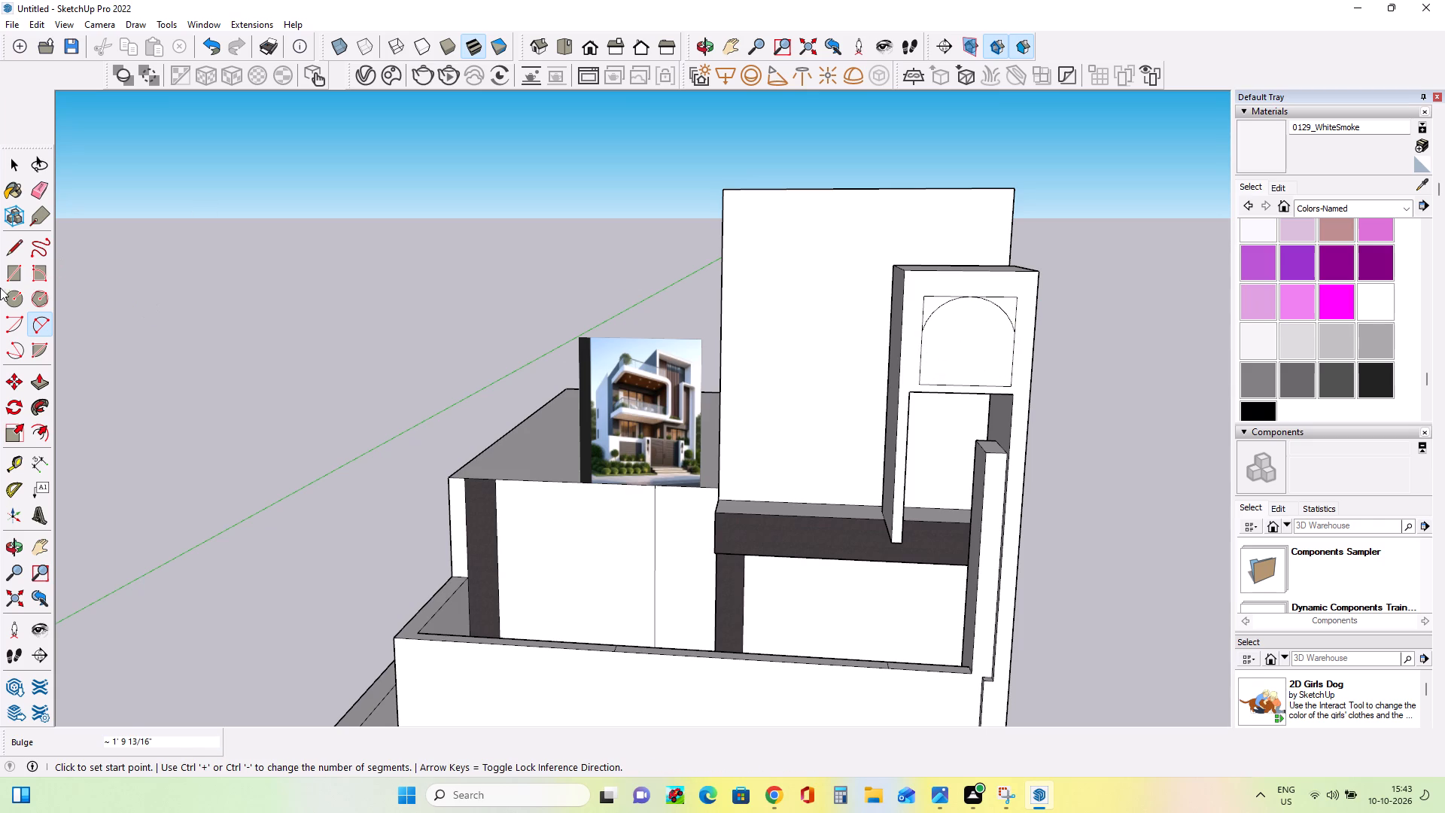
Erase the square's top edge and upper corners outside the arc, leaving an arched outline.
left_click(40, 186)
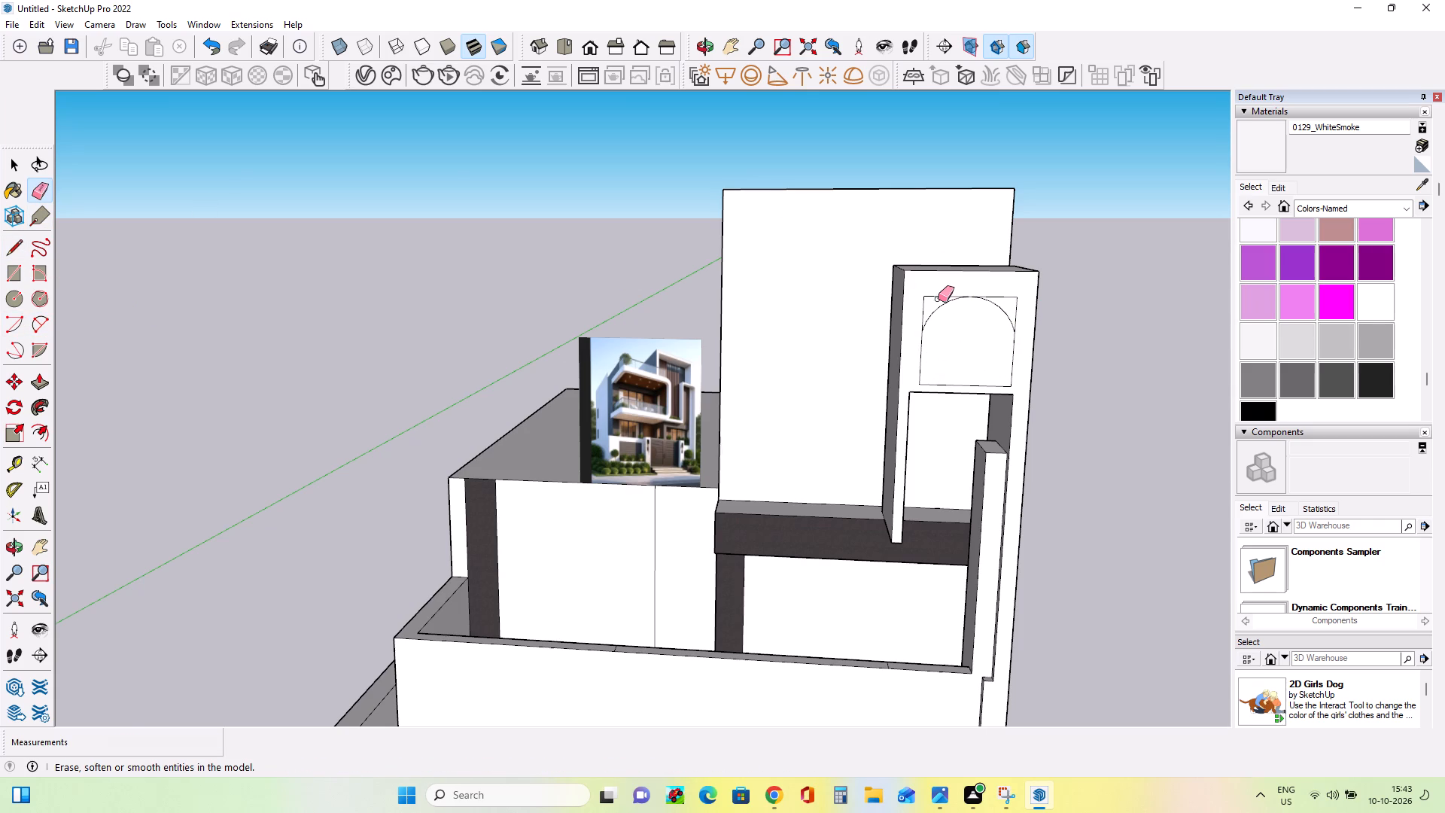
left_click_drag(942, 294, 920, 313)
left_click_drag(1005, 296, 1027, 316)
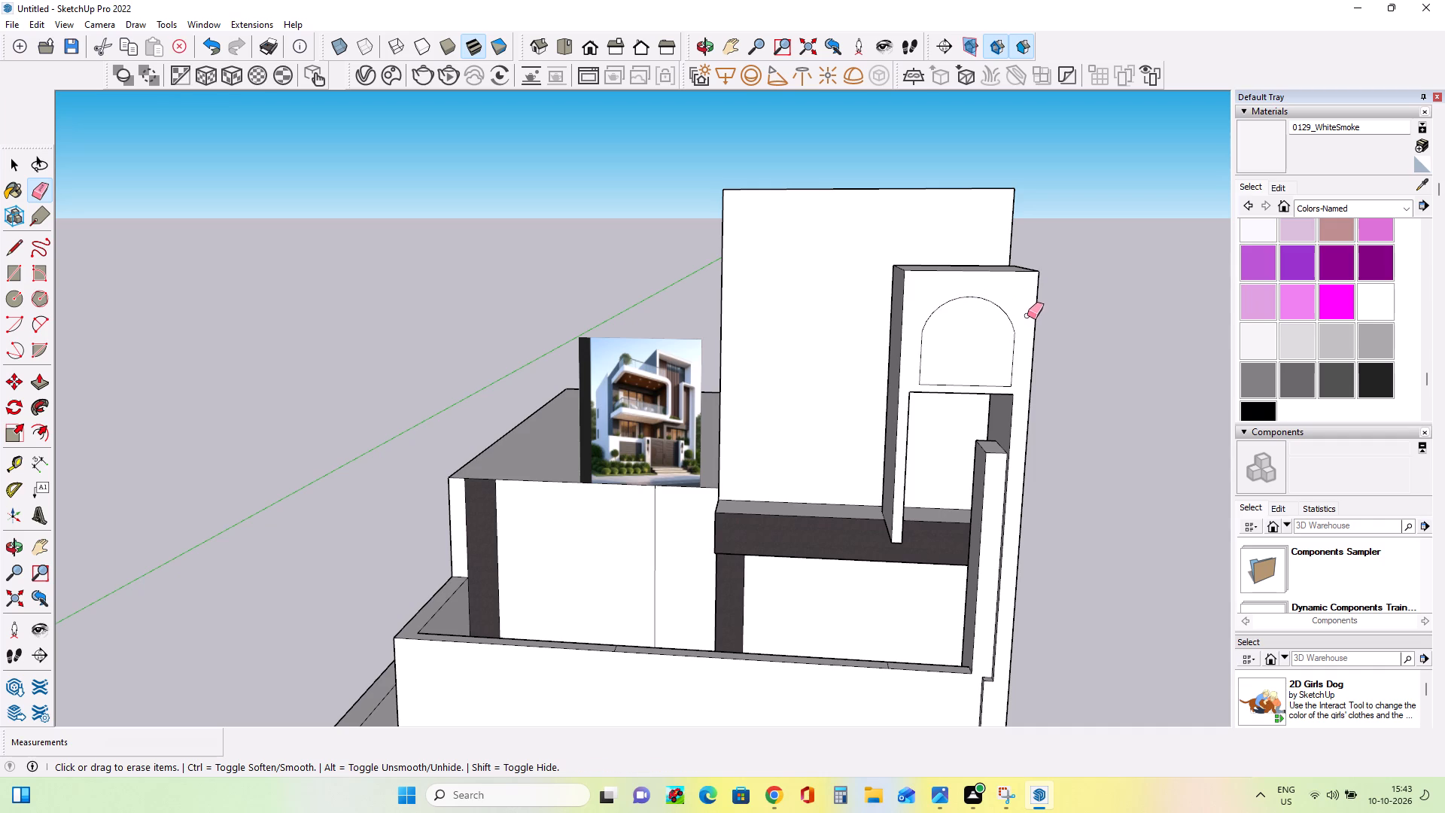
Push/Pull the arched face about 5' 3" into the head panel to form an arched recess.
left_click(47, 382)
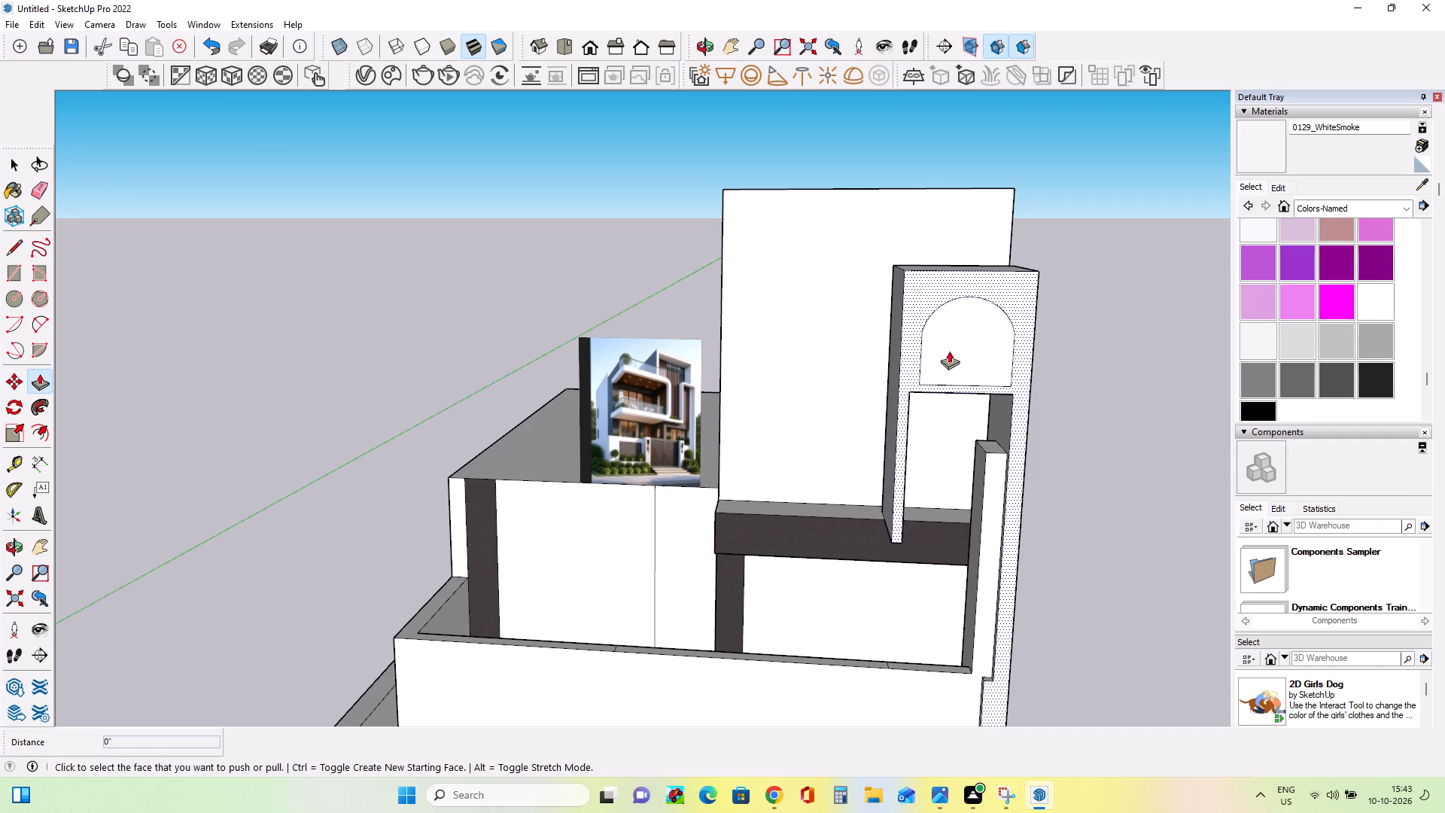
left_click(952, 350)
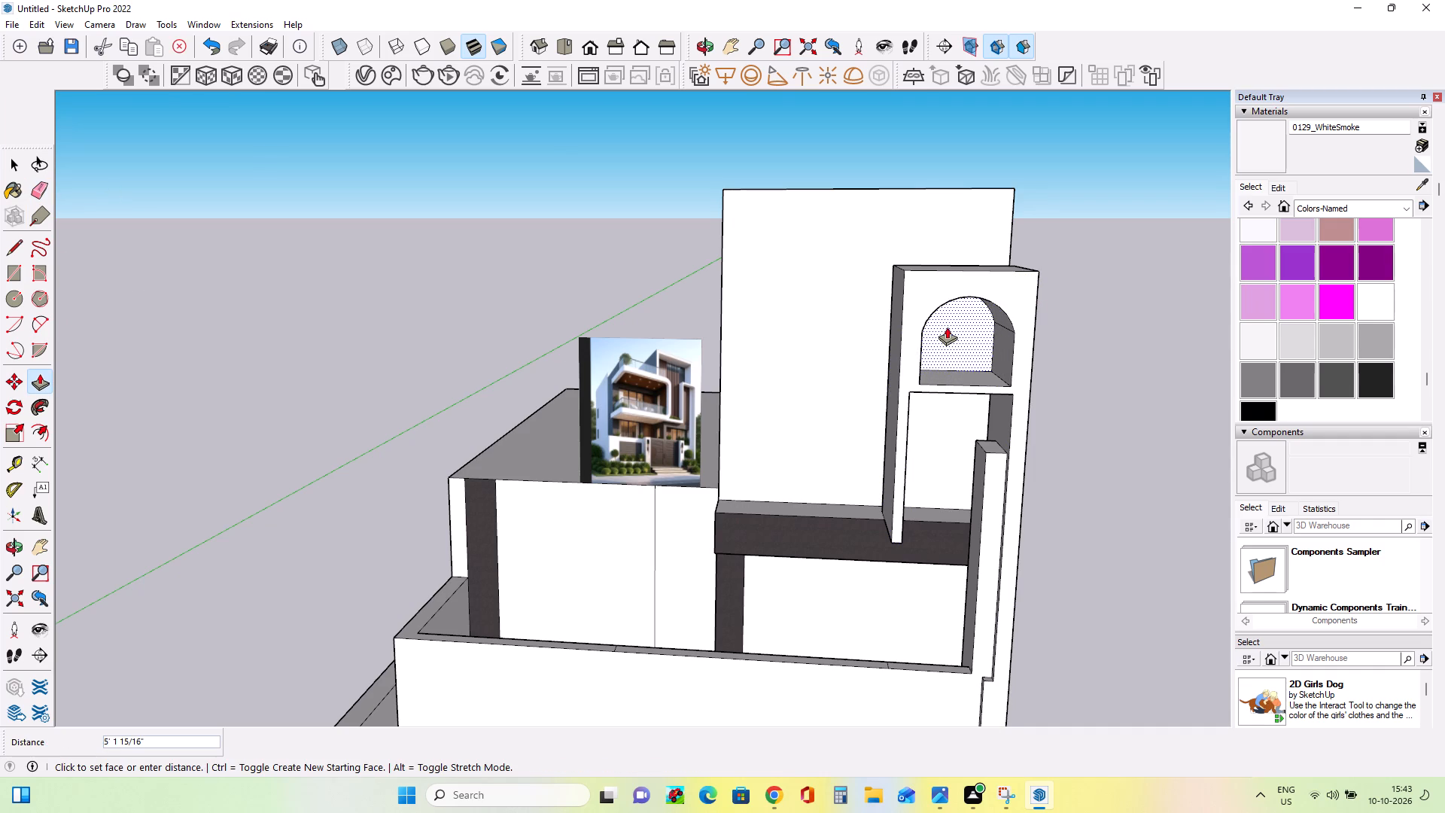
left_click(947, 327)
middle_click_drag(963, 346, 849, 304)
scroll(831, 313, "down", 9)
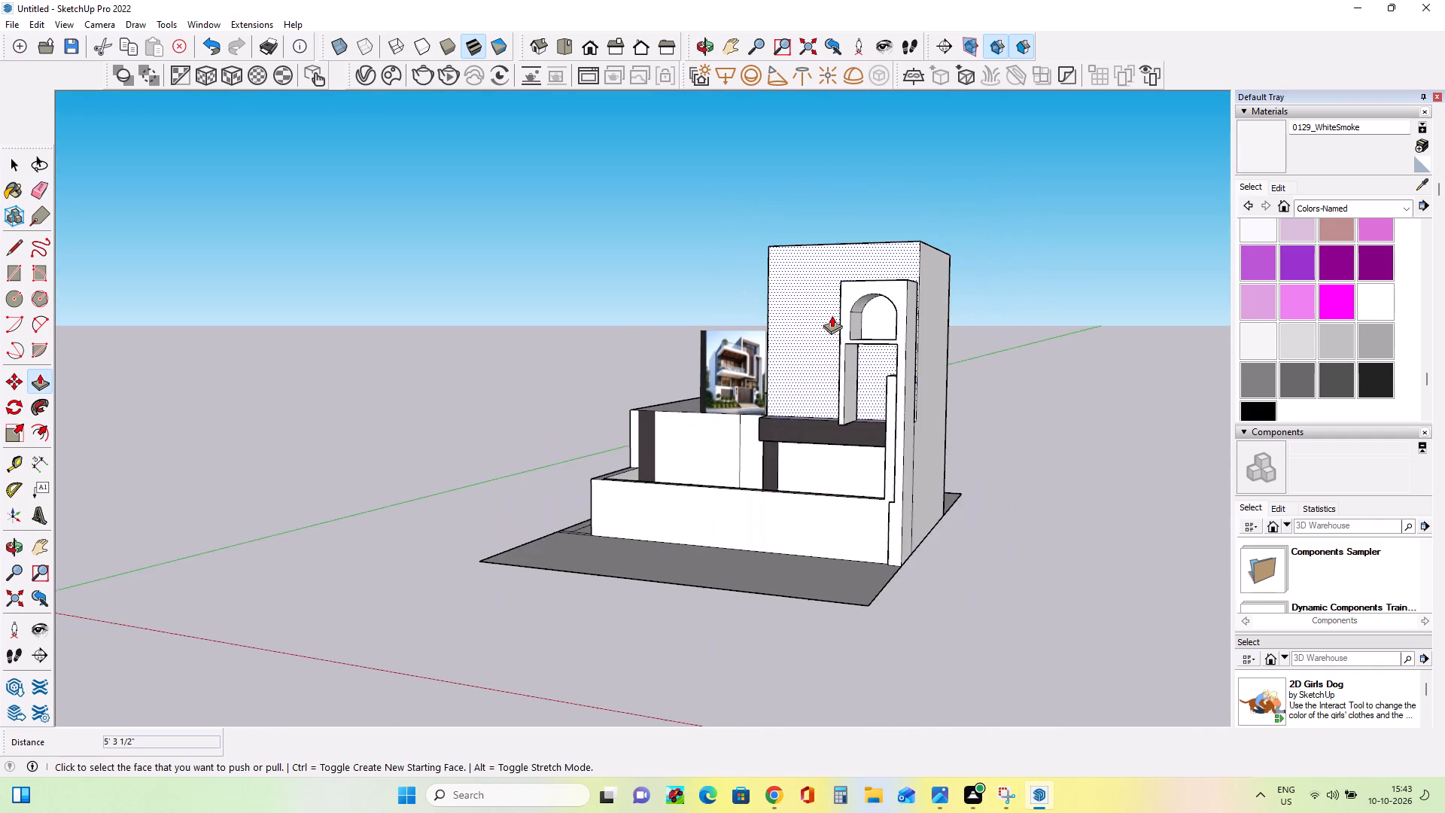
Examine the side frame's arched recess against the frame shown in the villa reference image.
scroll(832, 315, "down", 4)
middle_click_drag(943, 347, 1094, 407)
scroll(847, 333, "up", 3)
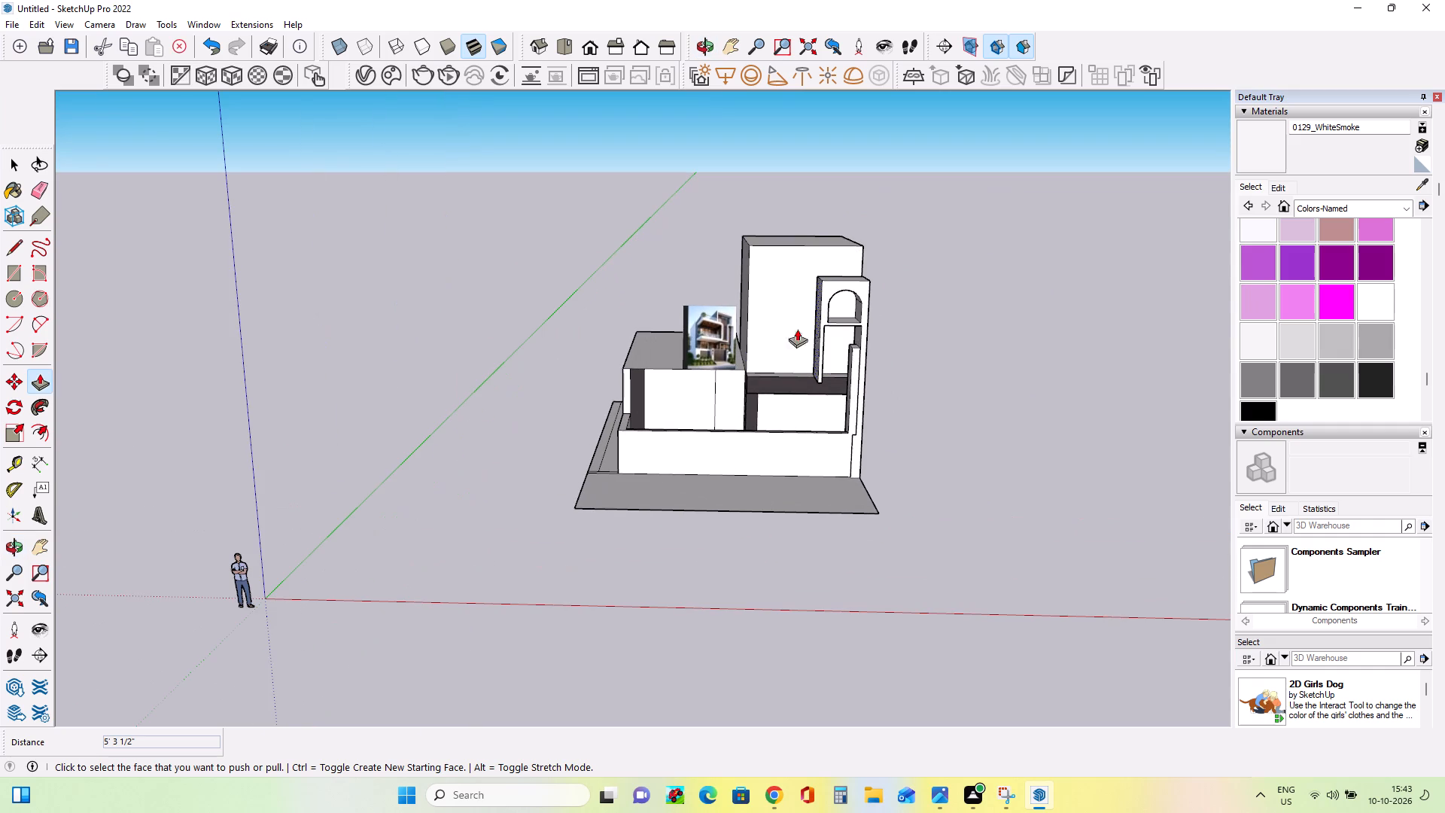
scroll(731, 312, "up", 6)
scroll(733, 329, "down", 1)
scroll(733, 329, "up", 10)
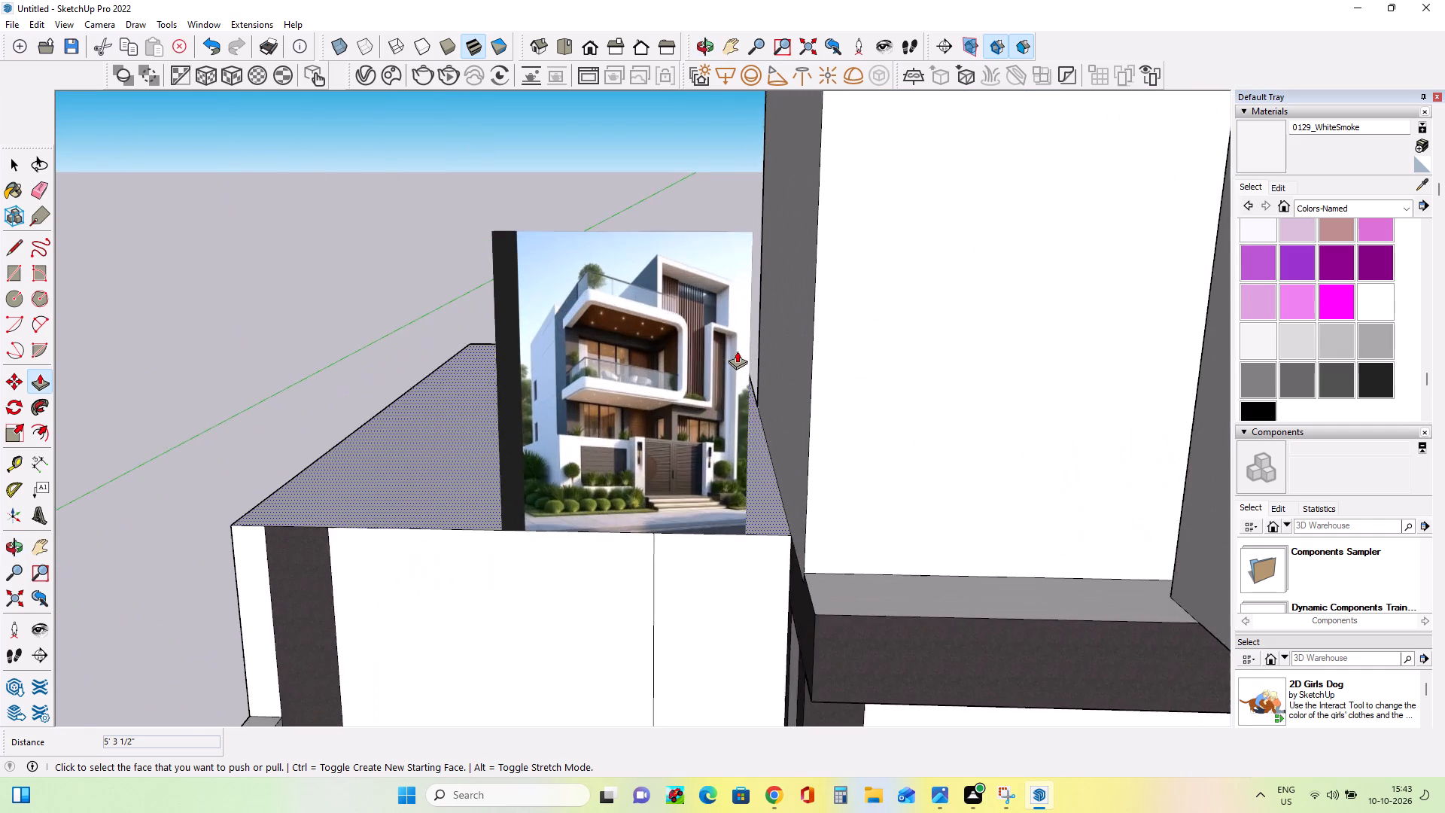
scroll(737, 351, "up", 5)
scroll(737, 351, "down", 17)
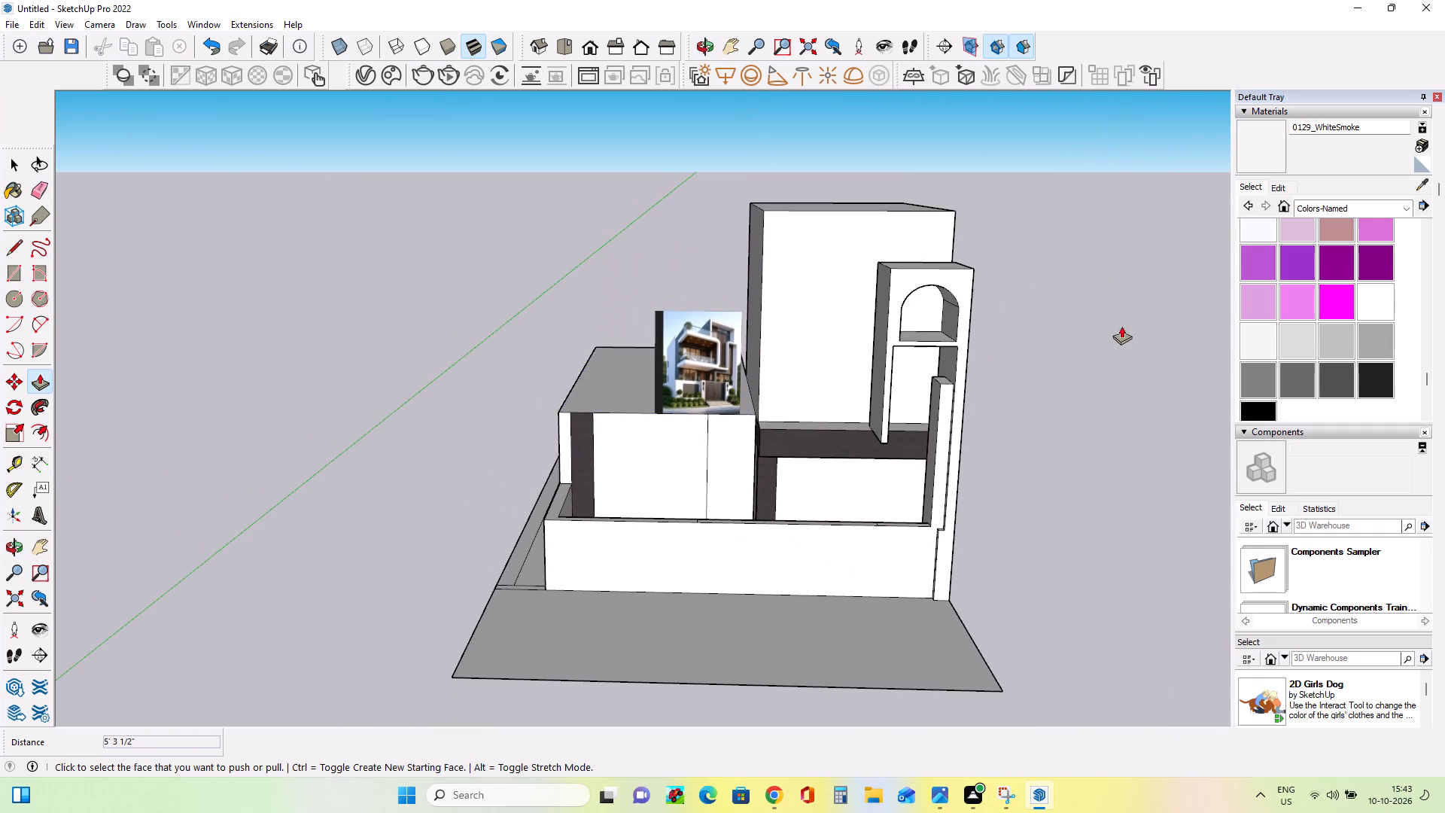
middle_click_drag(1088, 318, 1007, 306)
scroll(1007, 306, "down", 1)
Undo the arched recess and the corner erasures, back to the full square with its arc on the head panel.
key("ctrl+z")
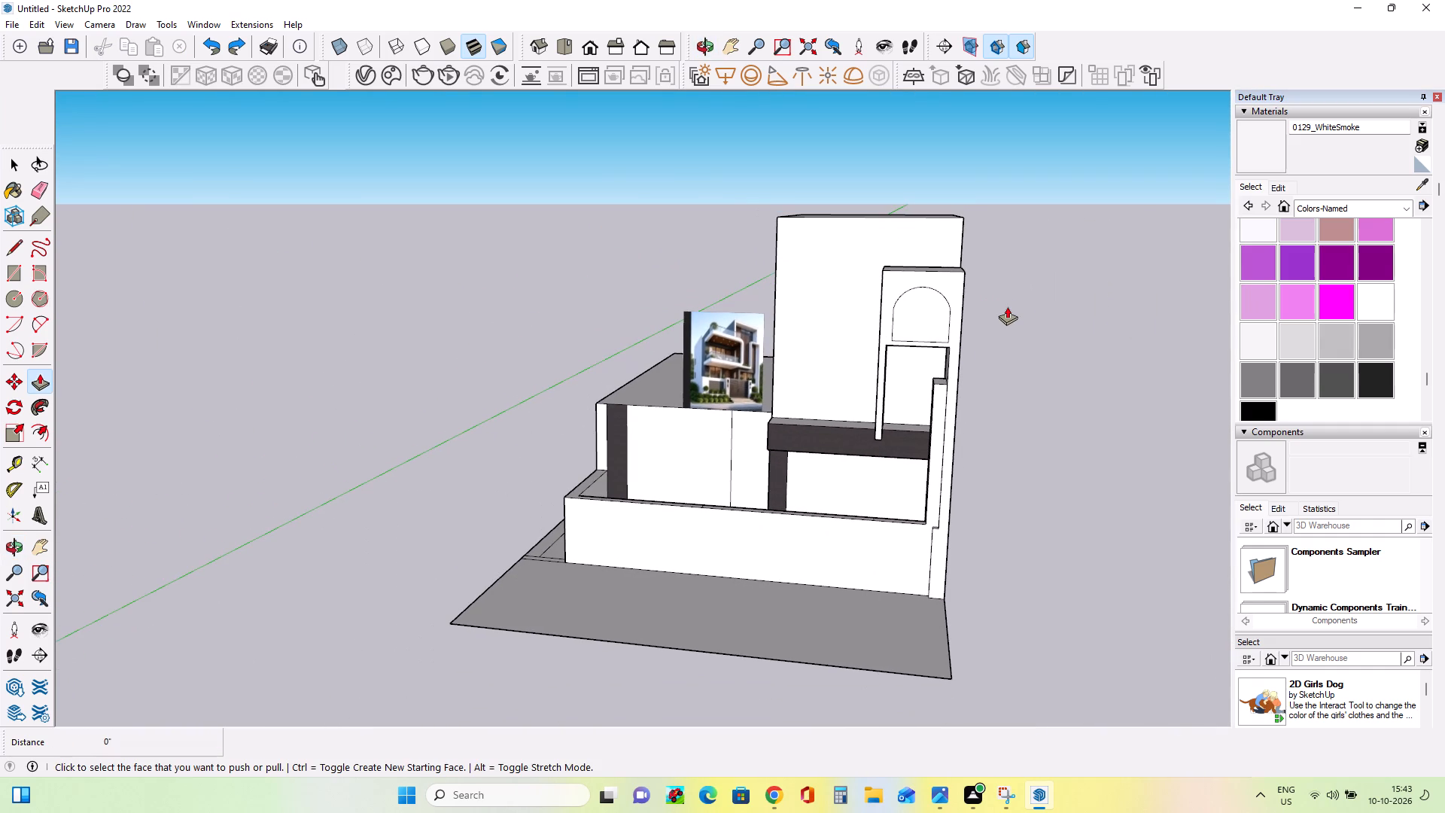
scroll(927, 282, "up", 2)
scroll(927, 282, "down", 1)
scroll(927, 282, "up", 6)
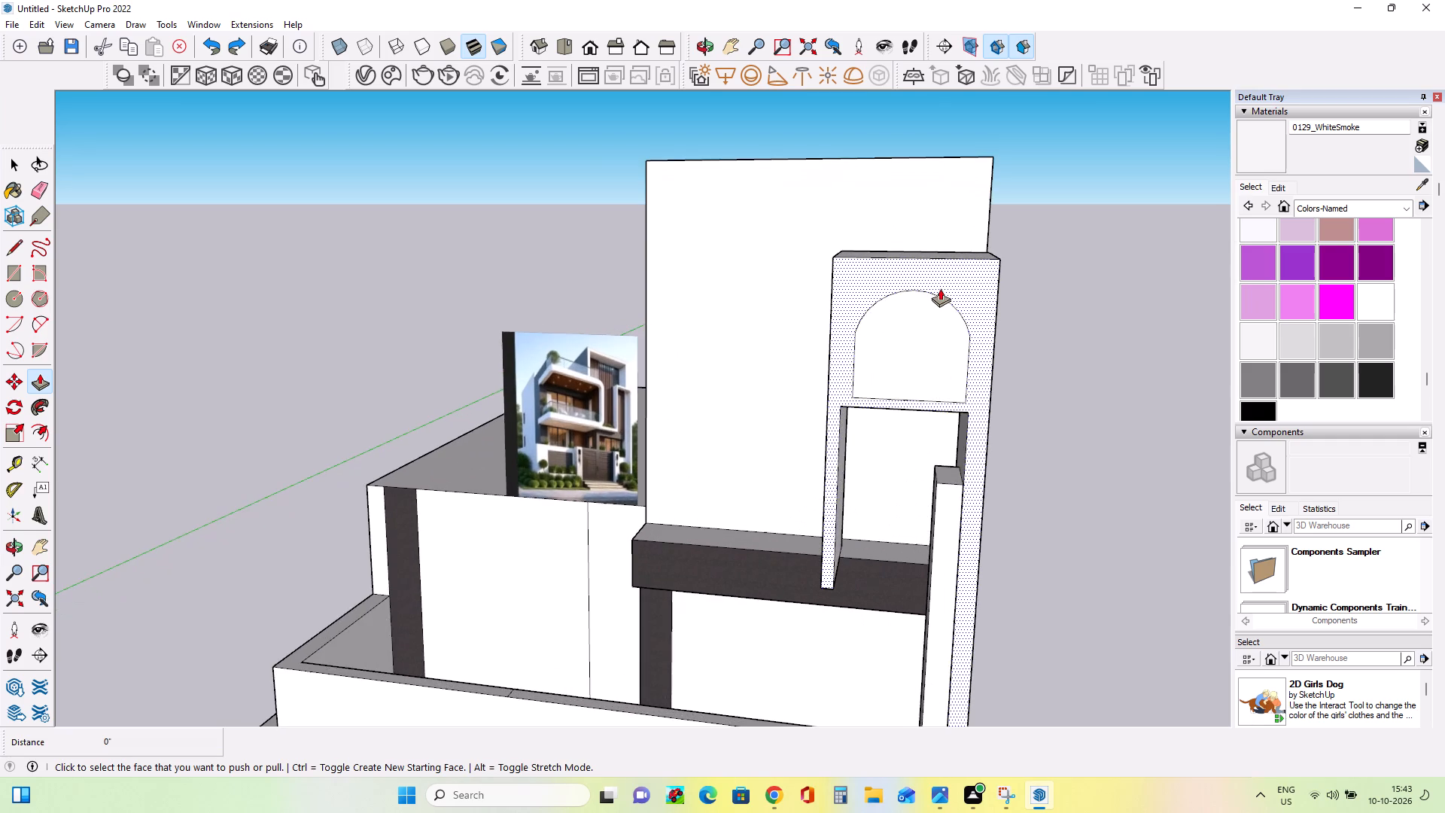
middle_click_drag(984, 299, 1021, 299)
key("ctrl+z")
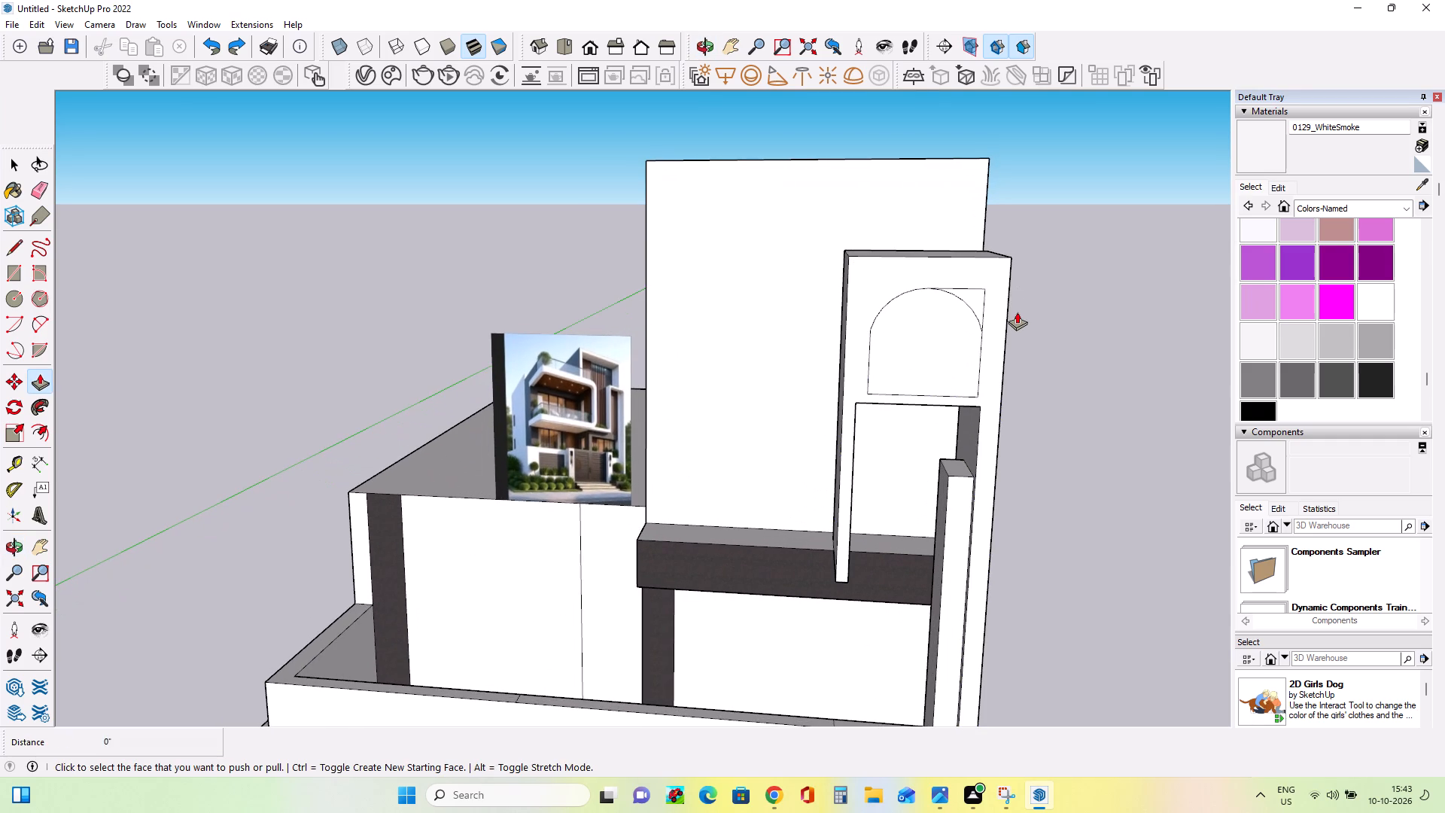
key("ctrl+z")
Draw a flatter upward arc between the square's vertical sides, about 4' 8" wide with an 11" bulge touching the top edge.
scroll(929, 307, "up", 7)
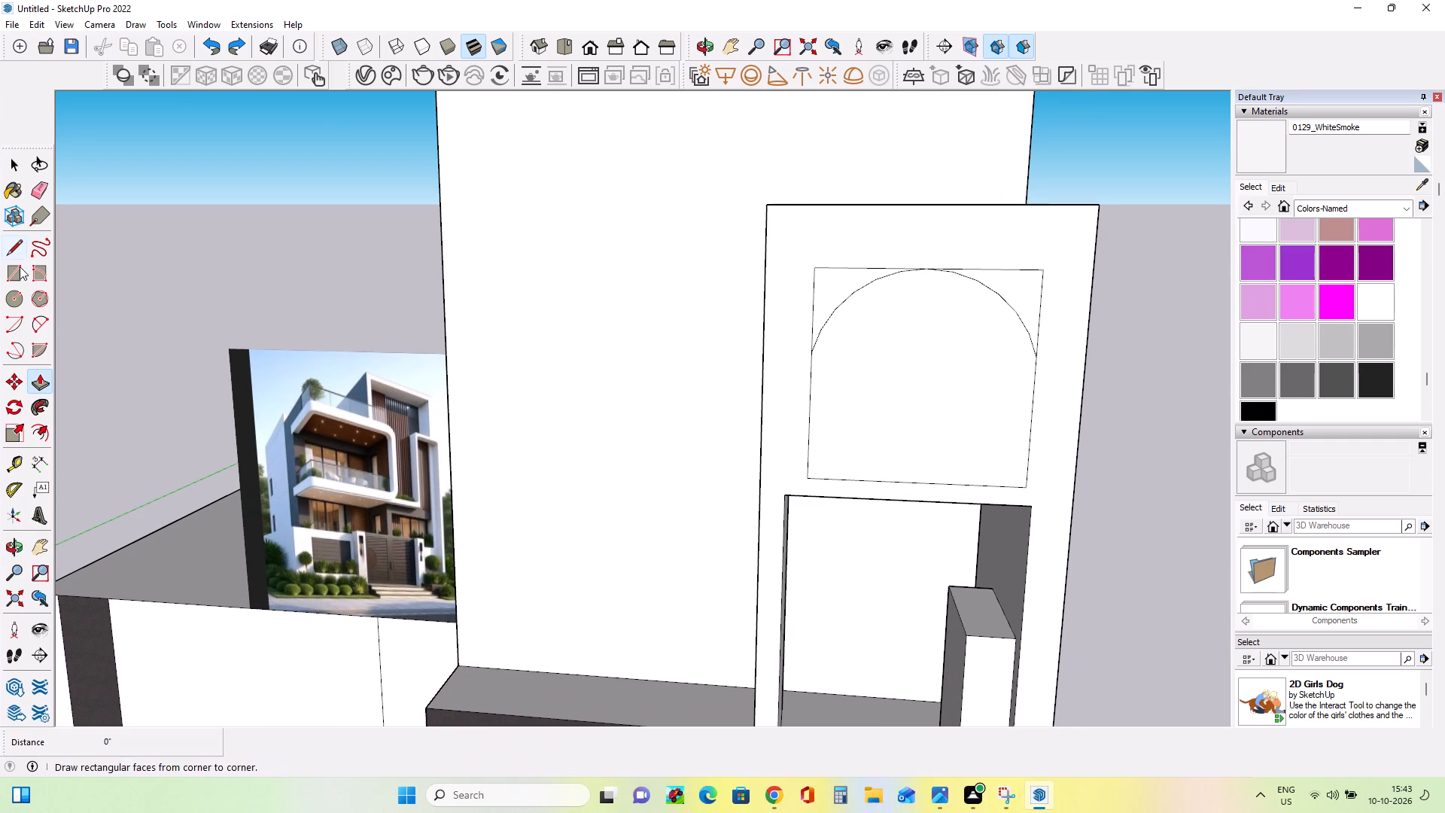
left_click(41, 345)
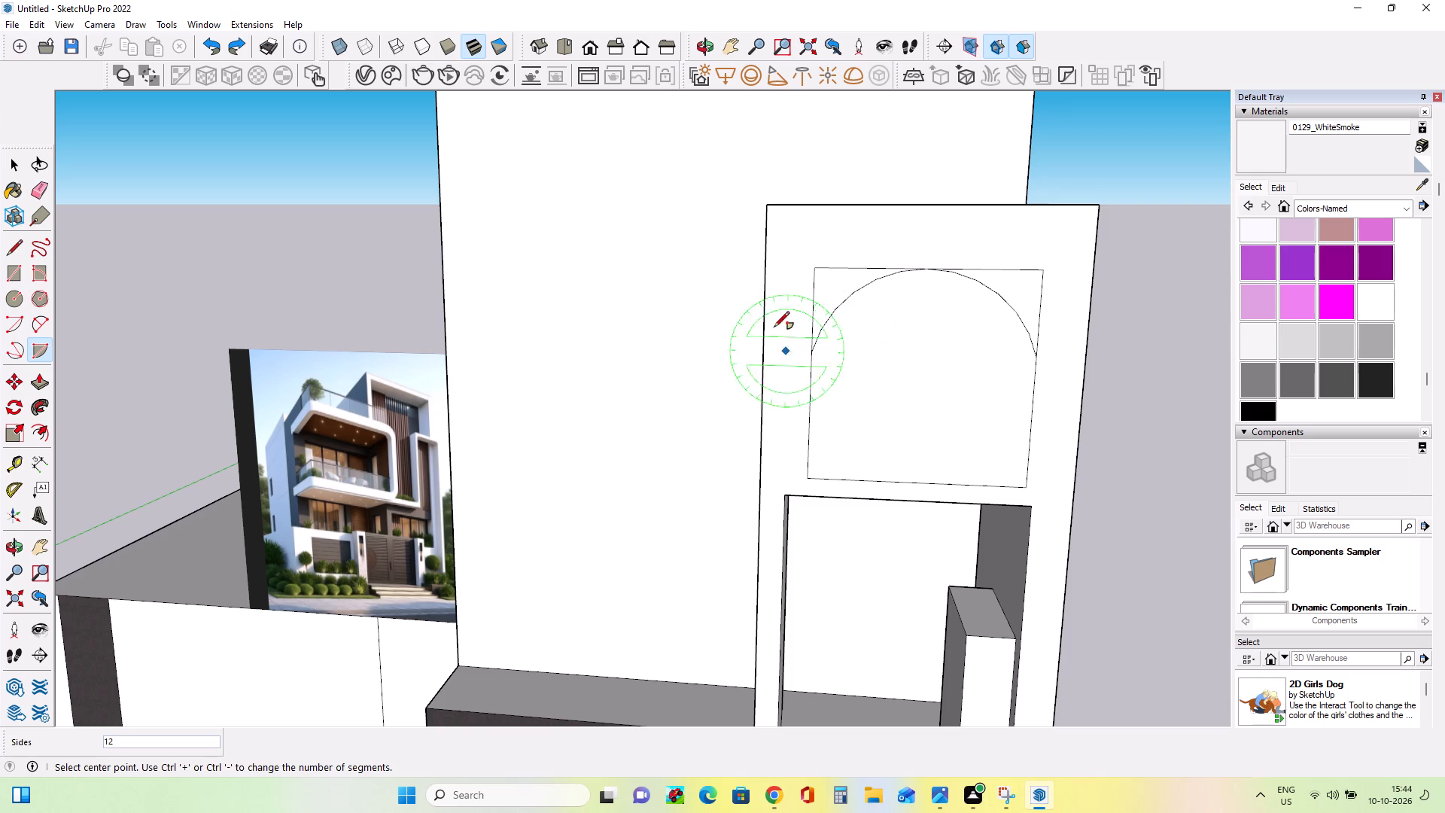
left_click(39, 327)
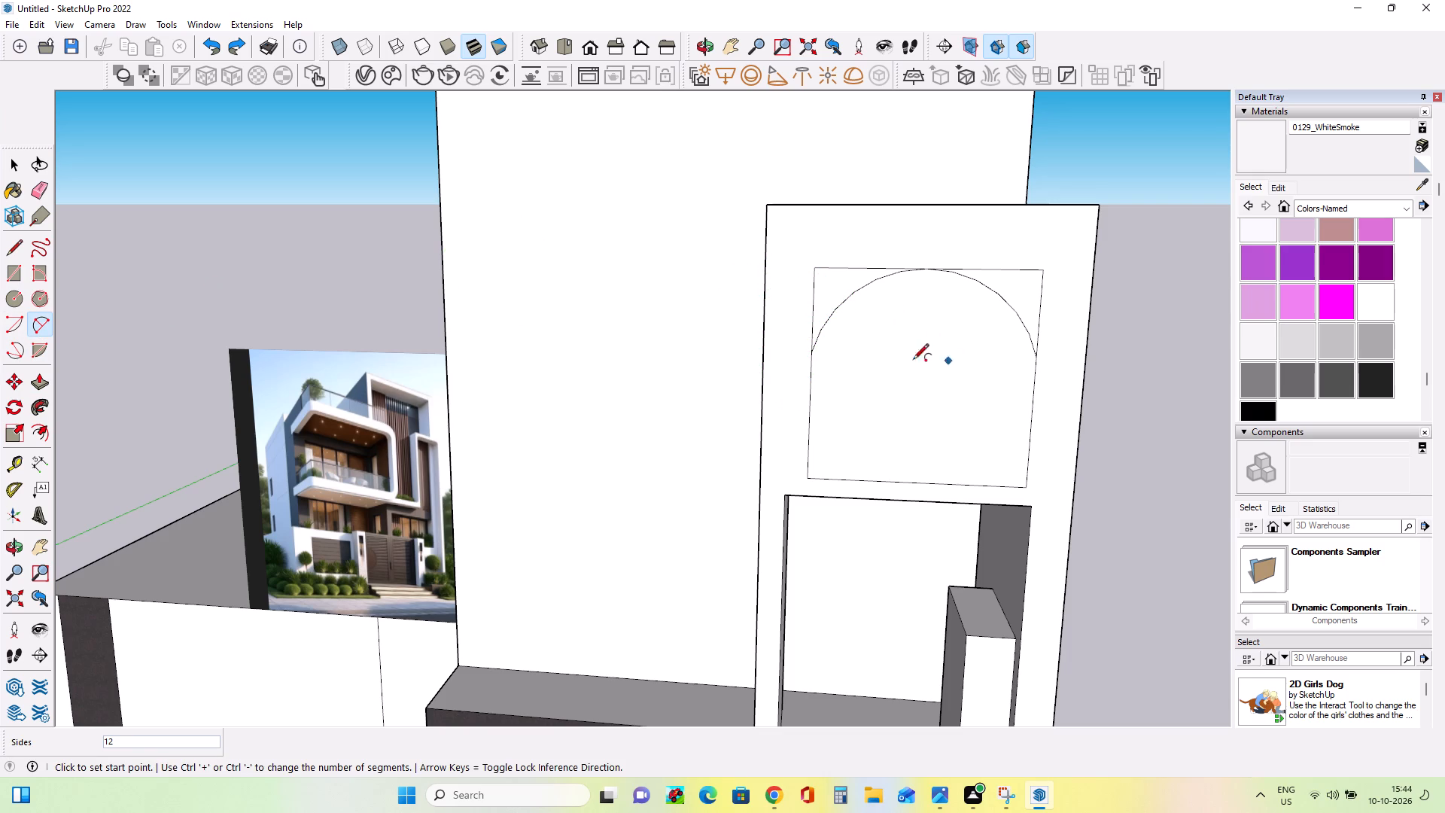
left_click(812, 320)
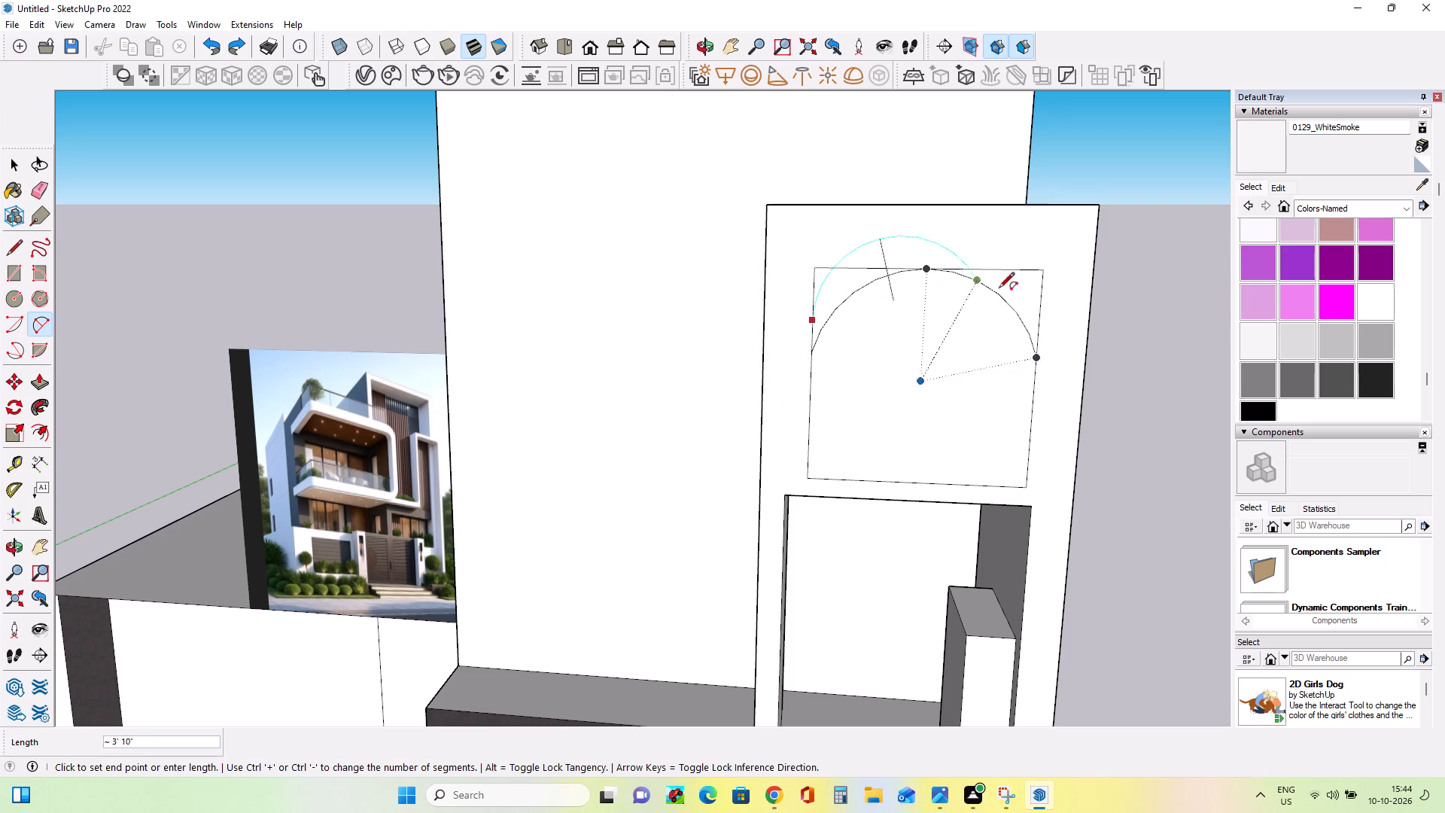
left_click(1042, 312)
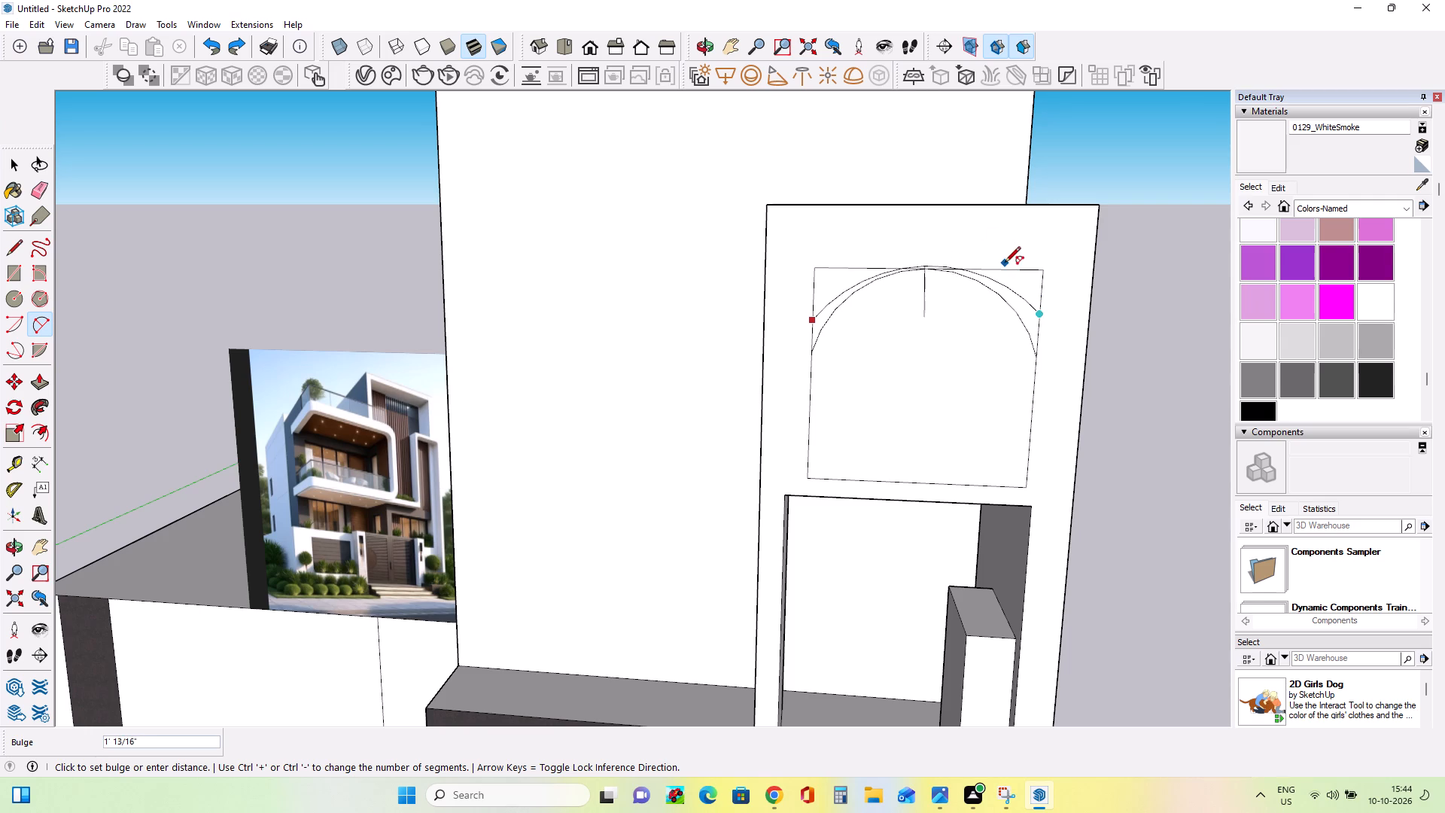
left_click(1005, 269)
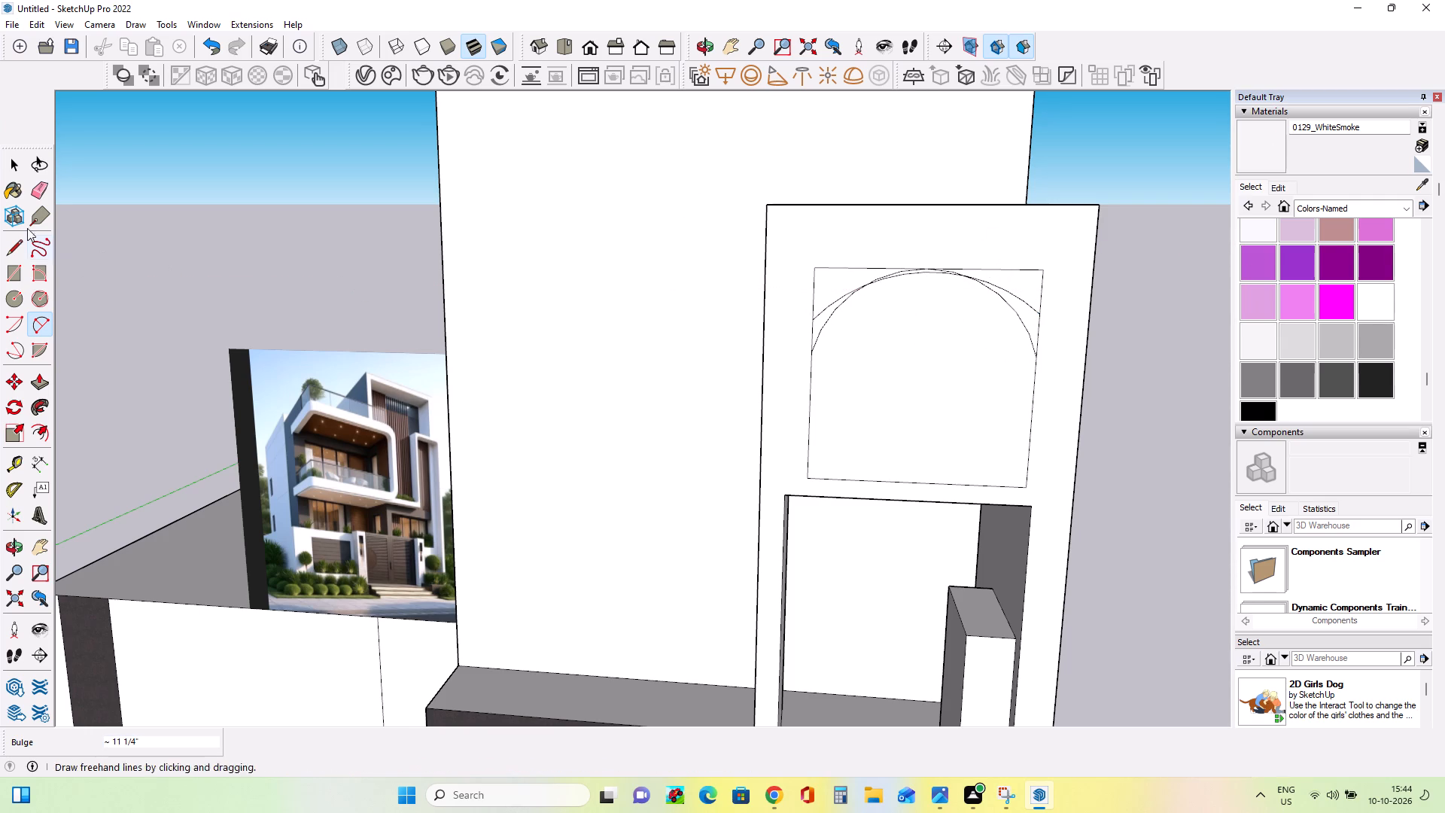
Erase the taller original arc on the head panel, keeping the flatter arc.
left_click(33, 190)
left_click_drag(833, 314, 838, 314)
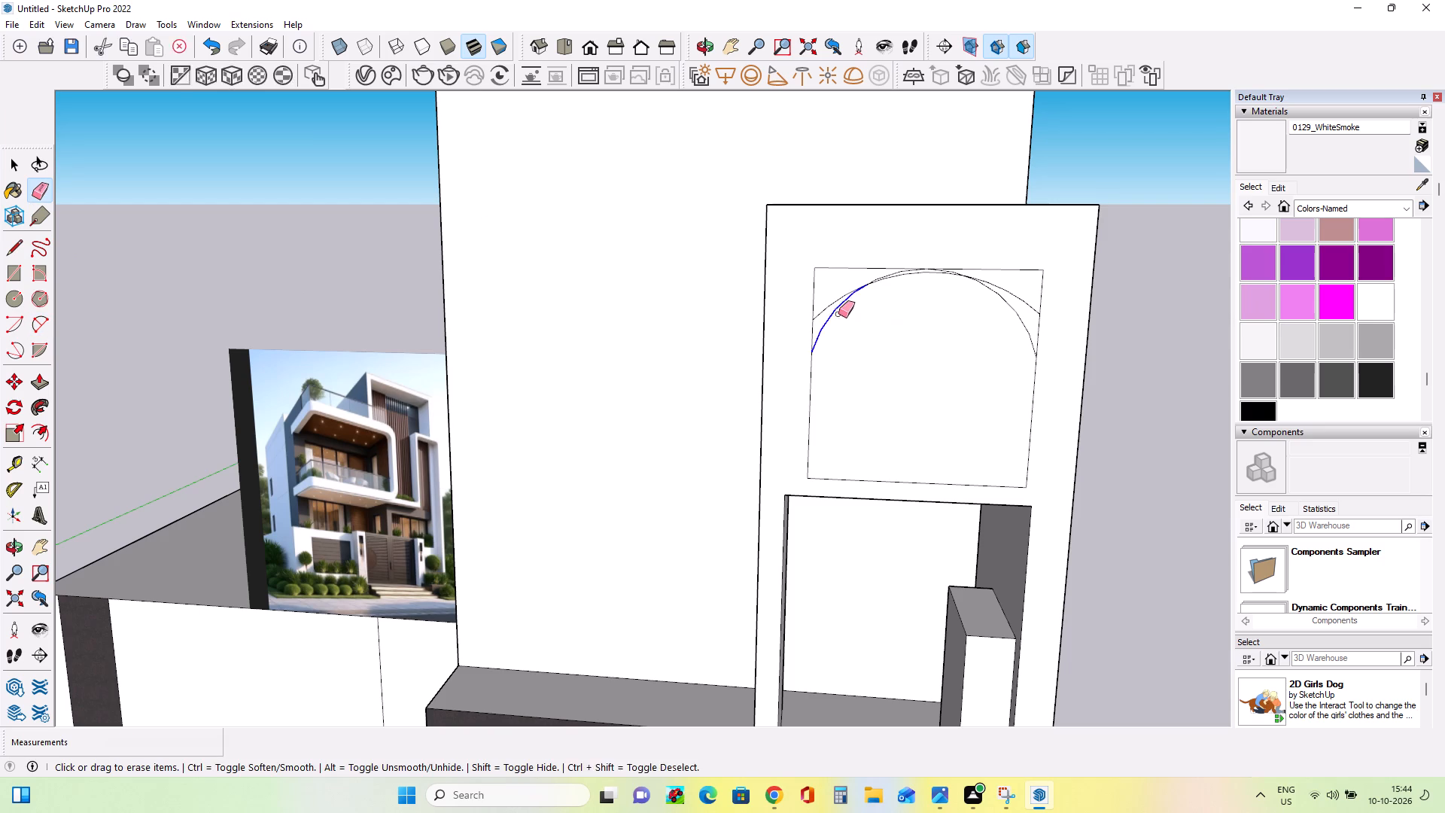
left_click_drag(838, 314, 841, 315)
left_click(914, 273)
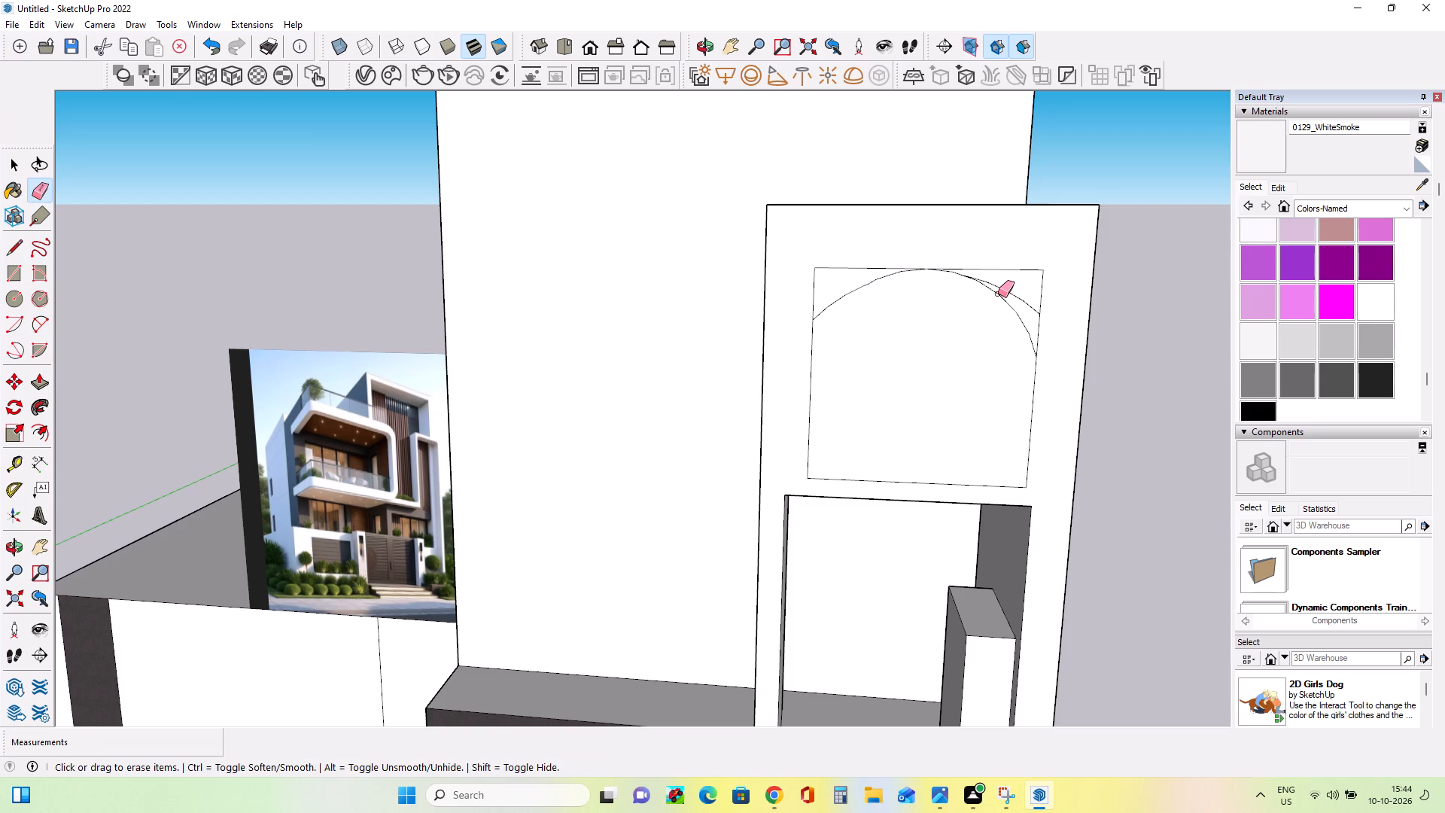
left_click(998, 294)
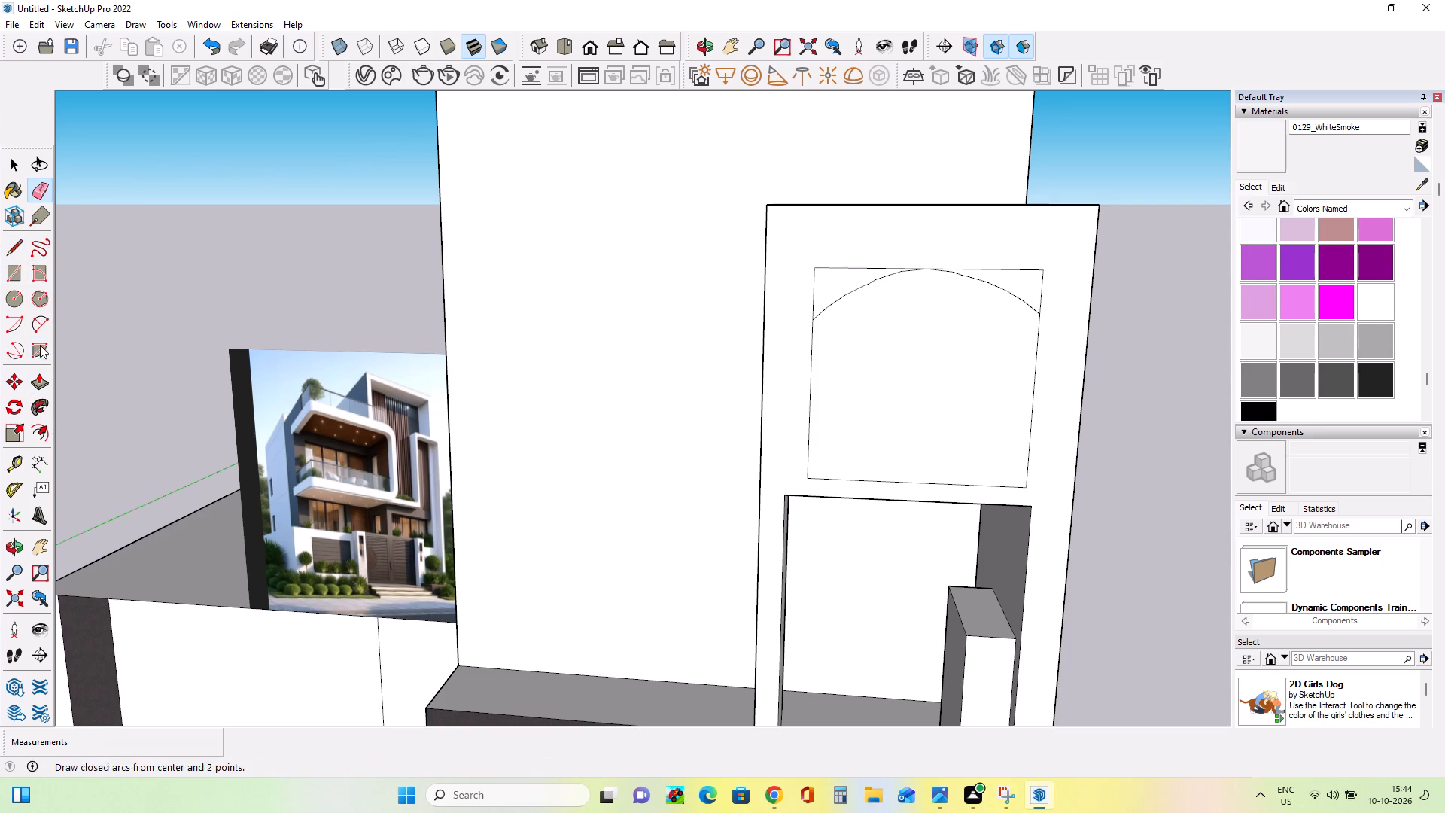
Draw an even flatter arc between the square's vertical sides, about 4' 8" wide with a 7" bulge.
left_click(40, 322)
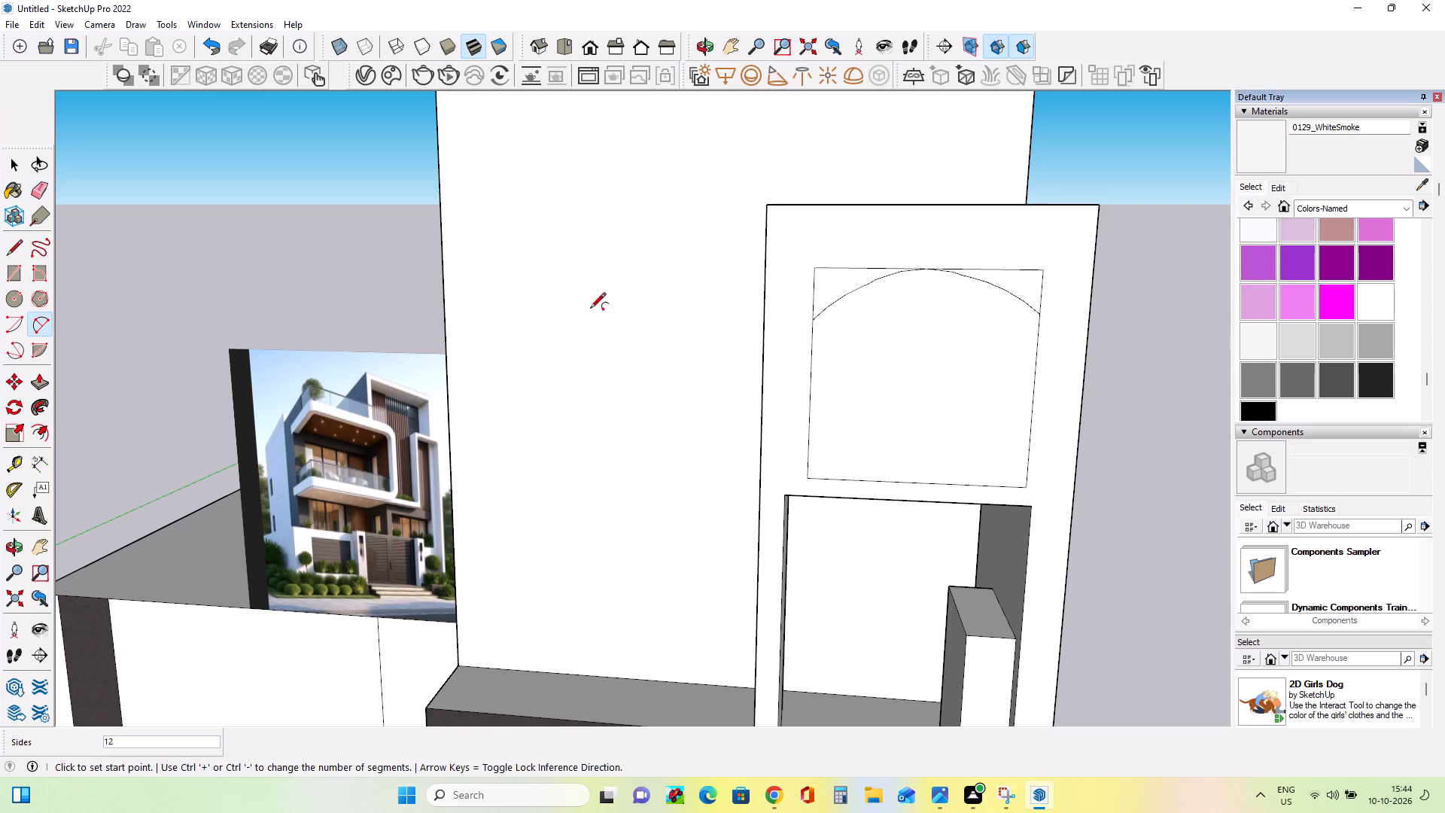
left_click(813, 289)
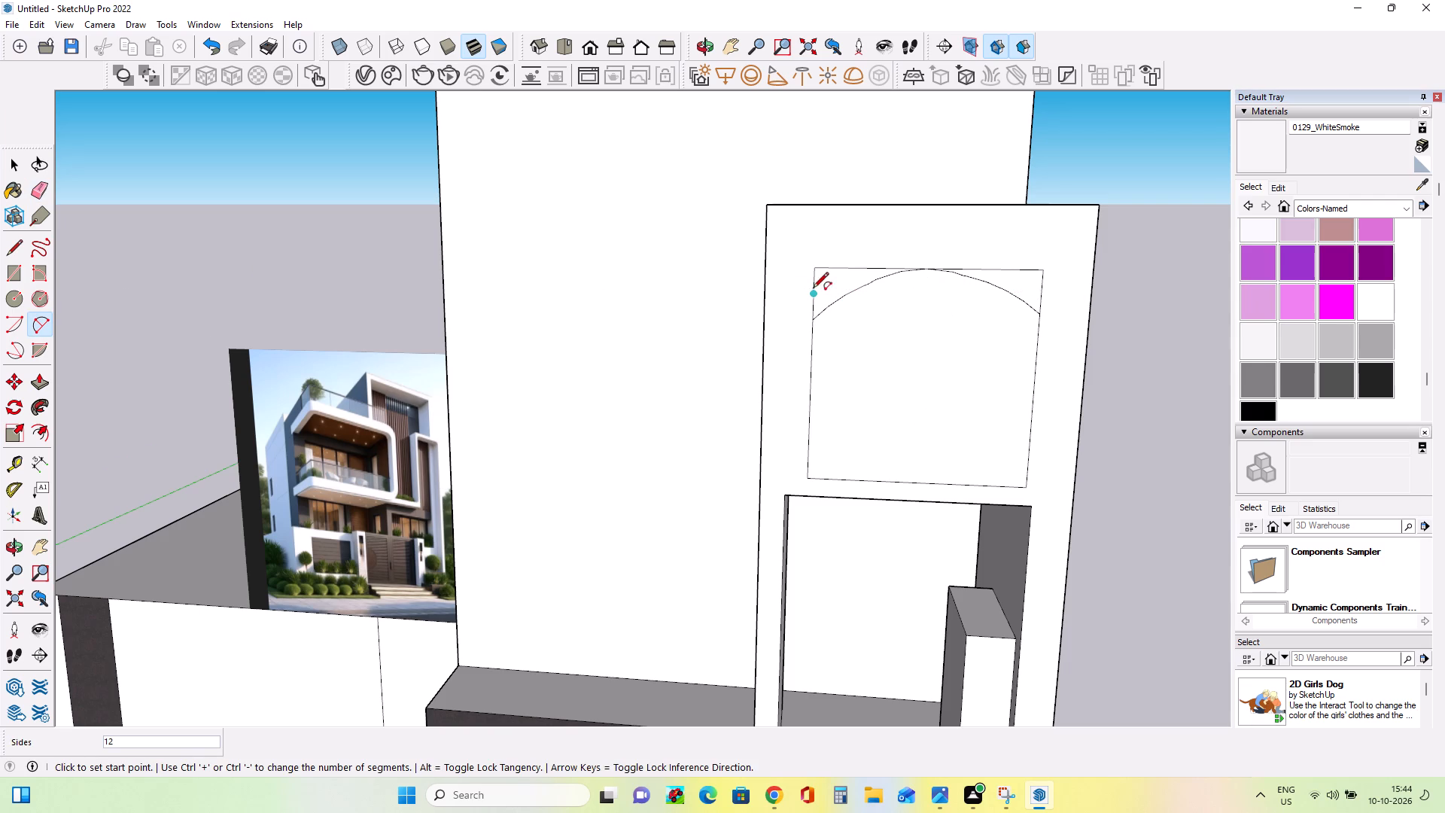
left_click(1042, 297)
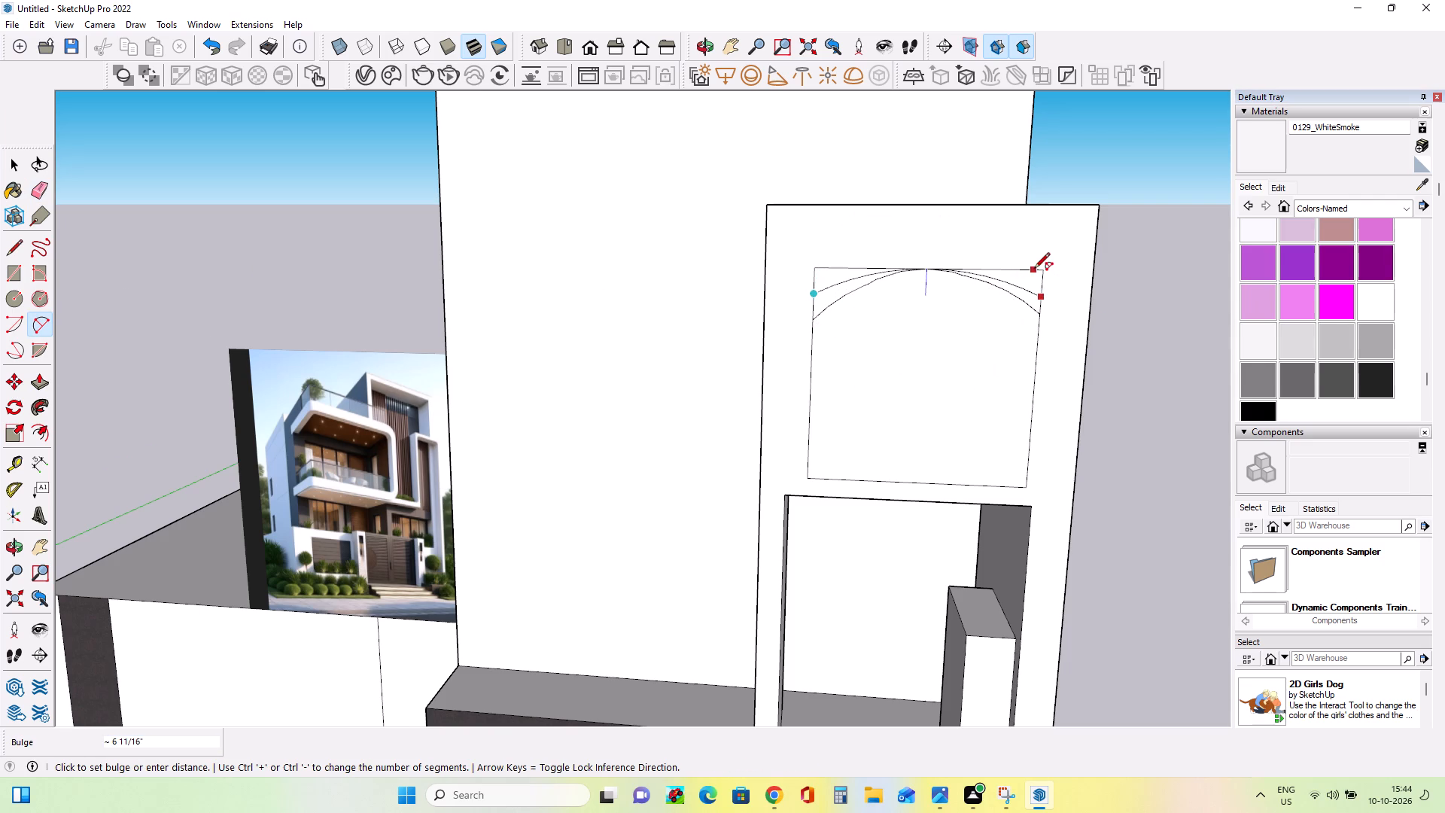
left_click(1034, 269)
middle_click_drag(1042, 308, 1060, 330)
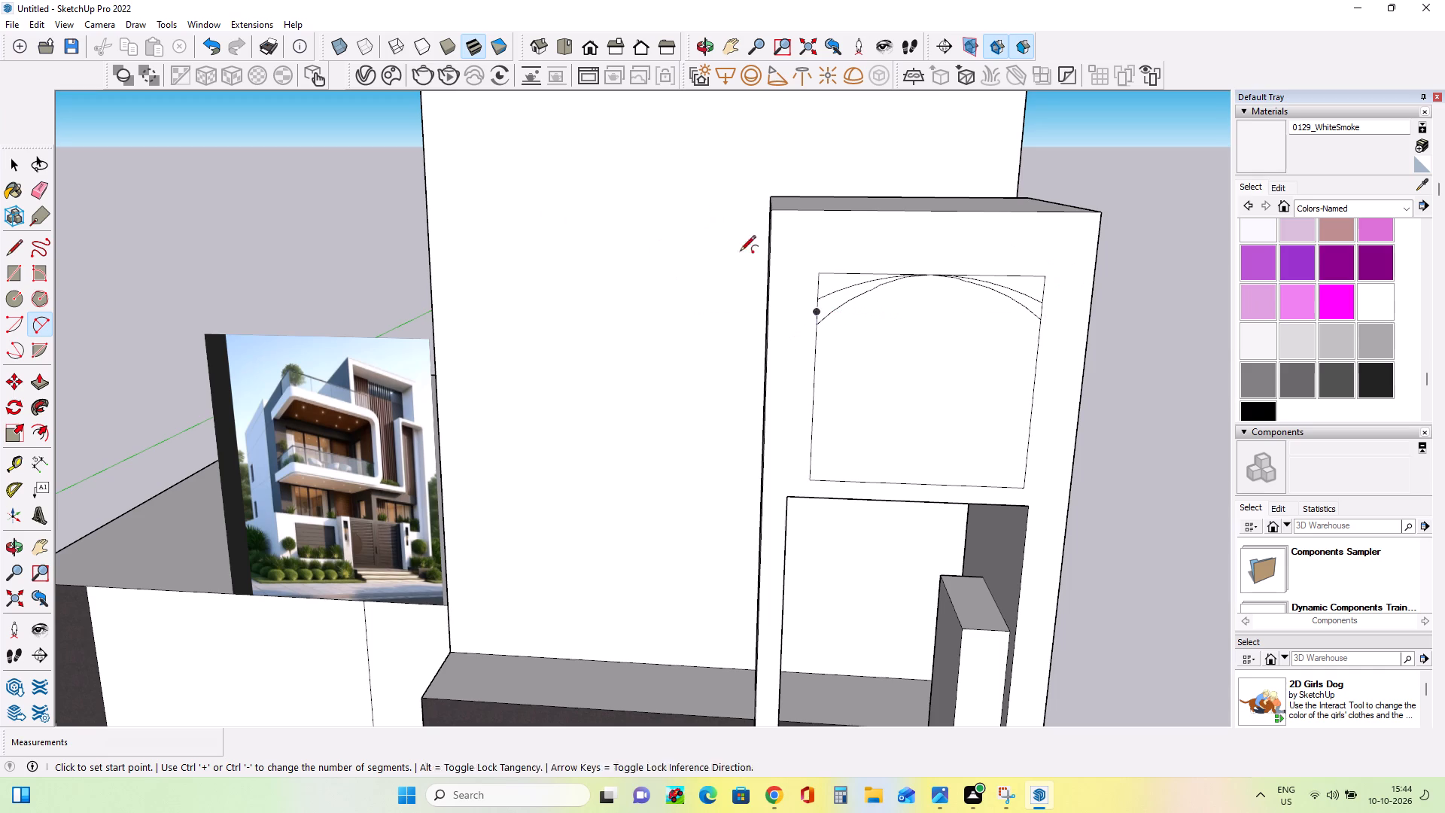
Erase the left half of the lower arc and the left half of the square's top edge.
left_click(41, 187)
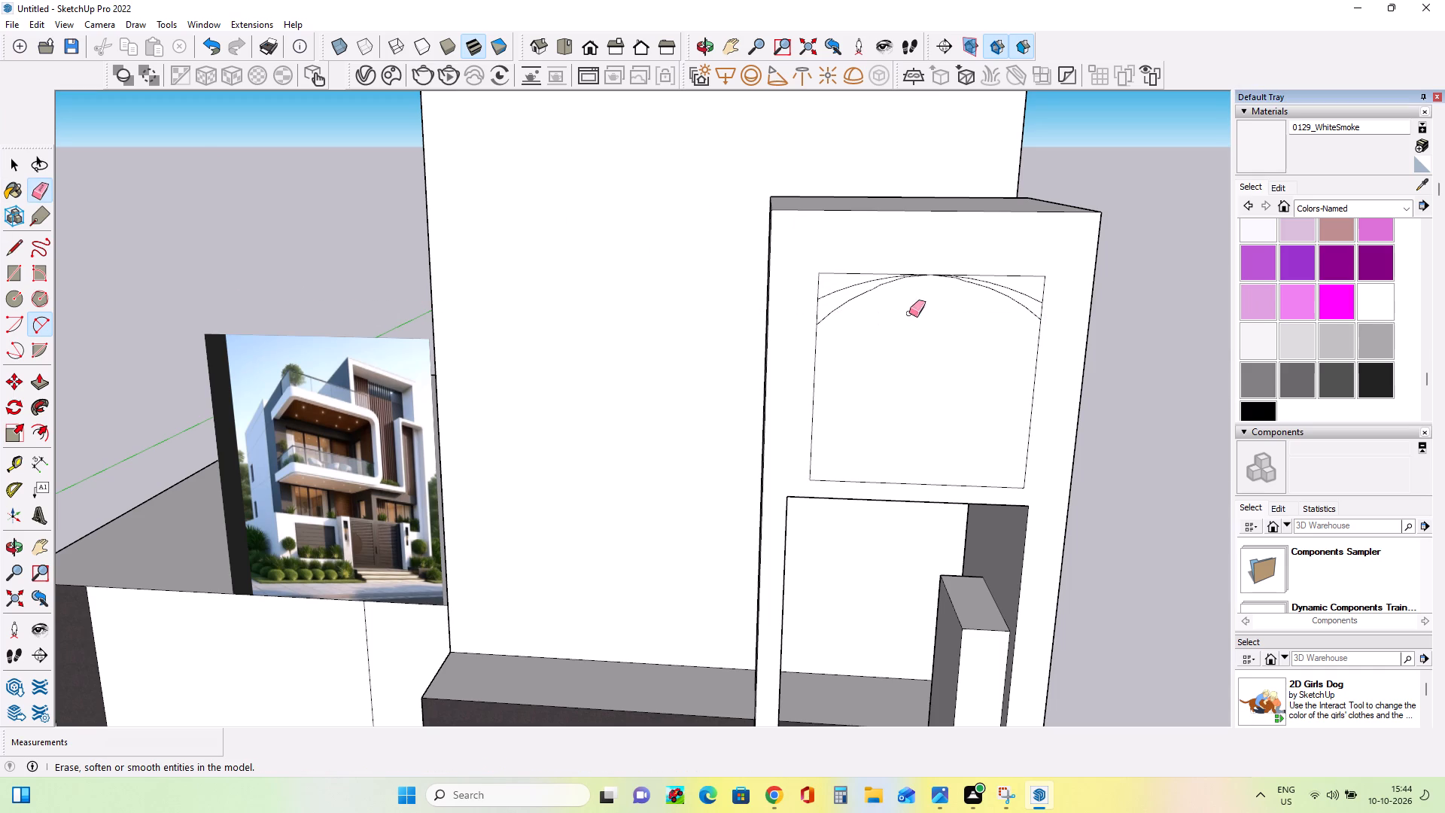
left_click(863, 291)
left_click(843, 273)
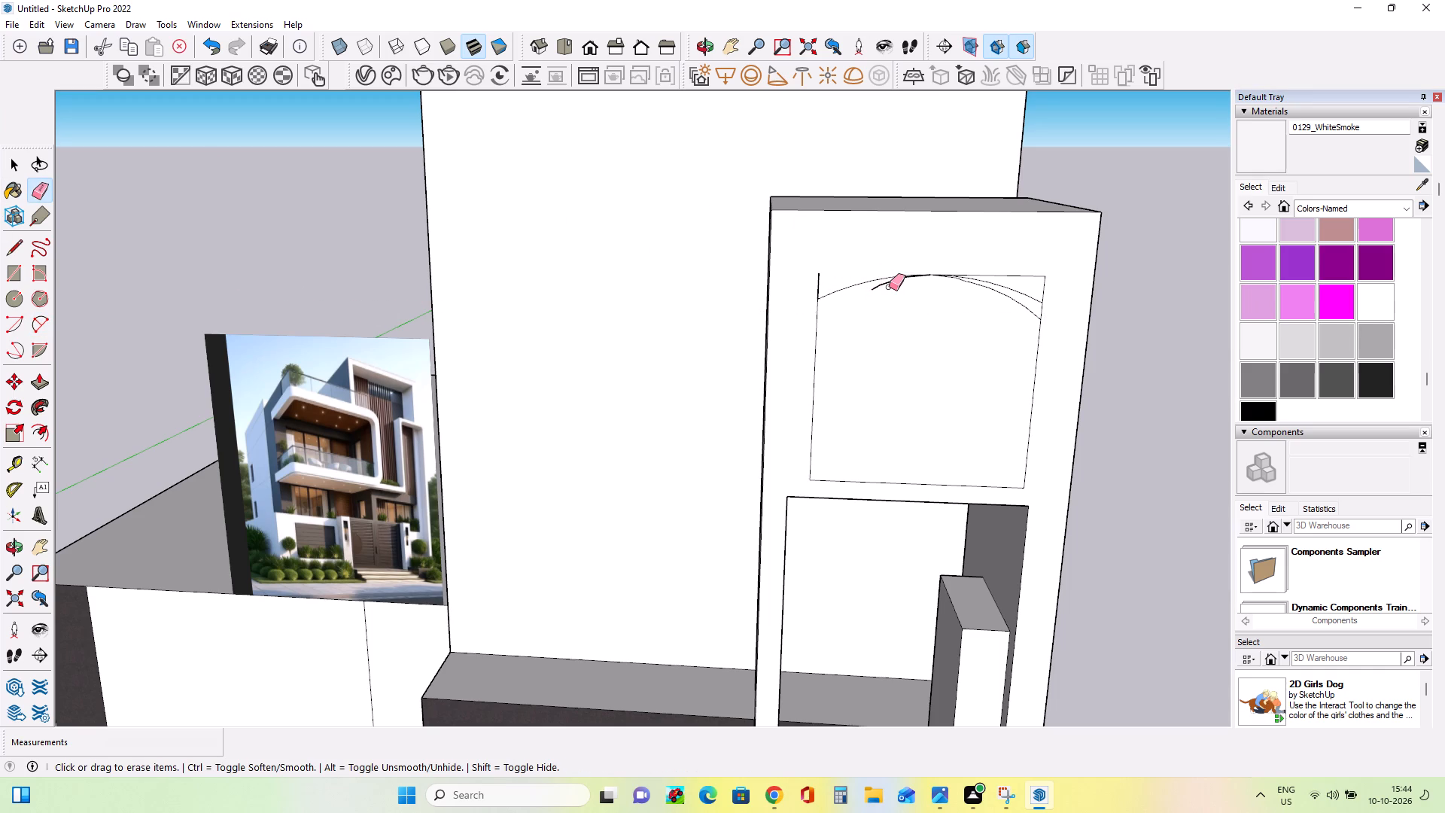
left_click(880, 285)
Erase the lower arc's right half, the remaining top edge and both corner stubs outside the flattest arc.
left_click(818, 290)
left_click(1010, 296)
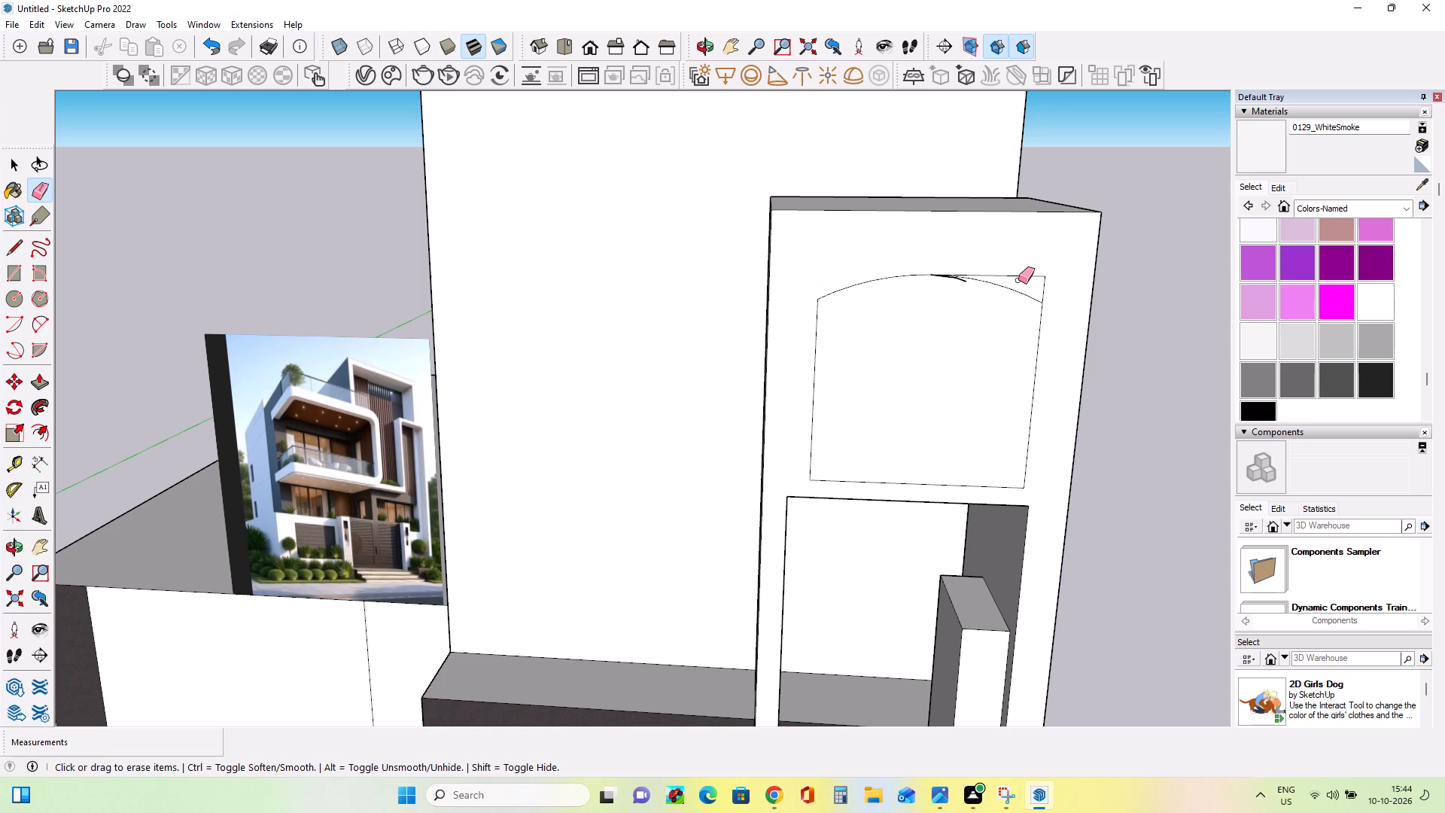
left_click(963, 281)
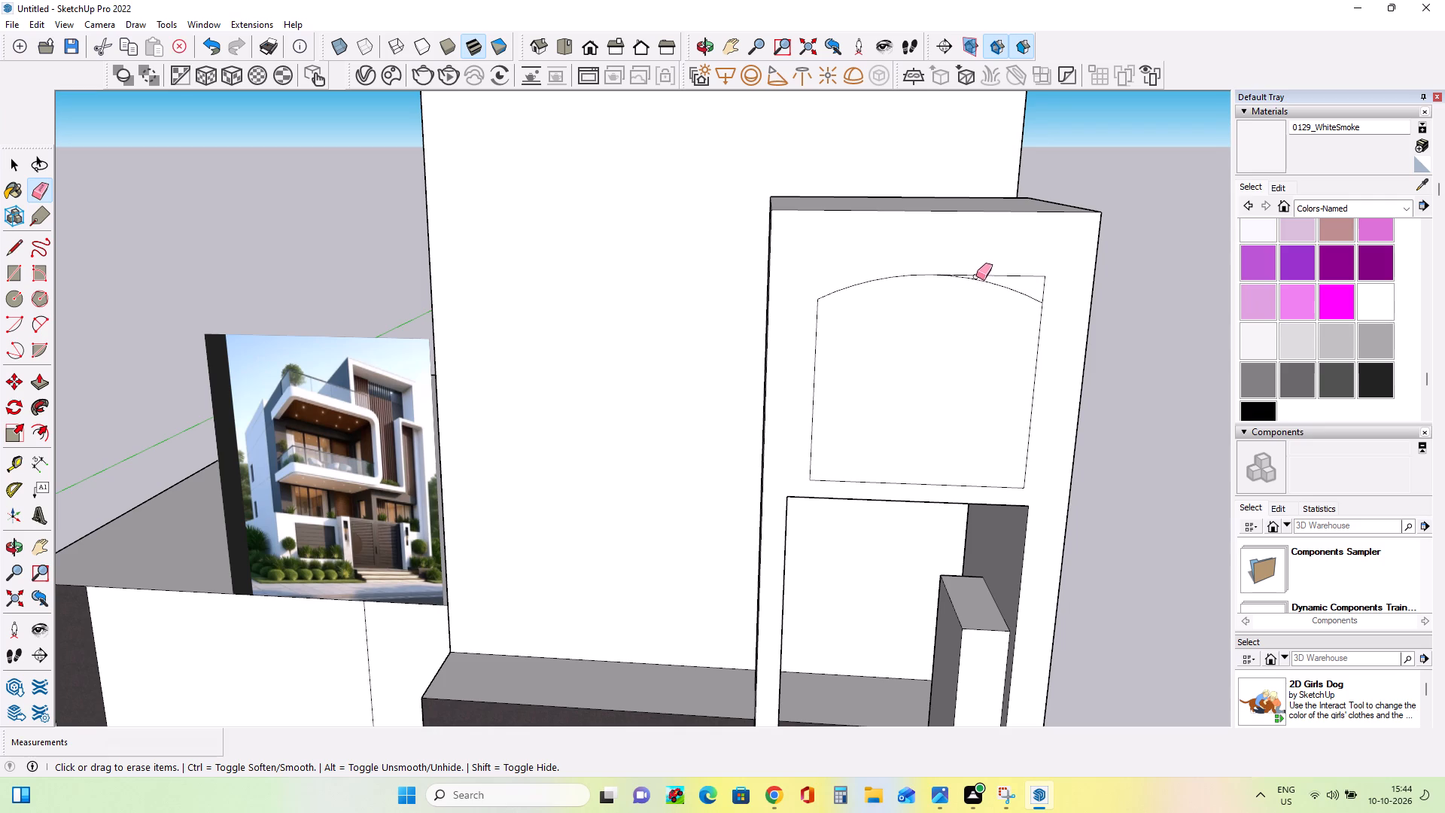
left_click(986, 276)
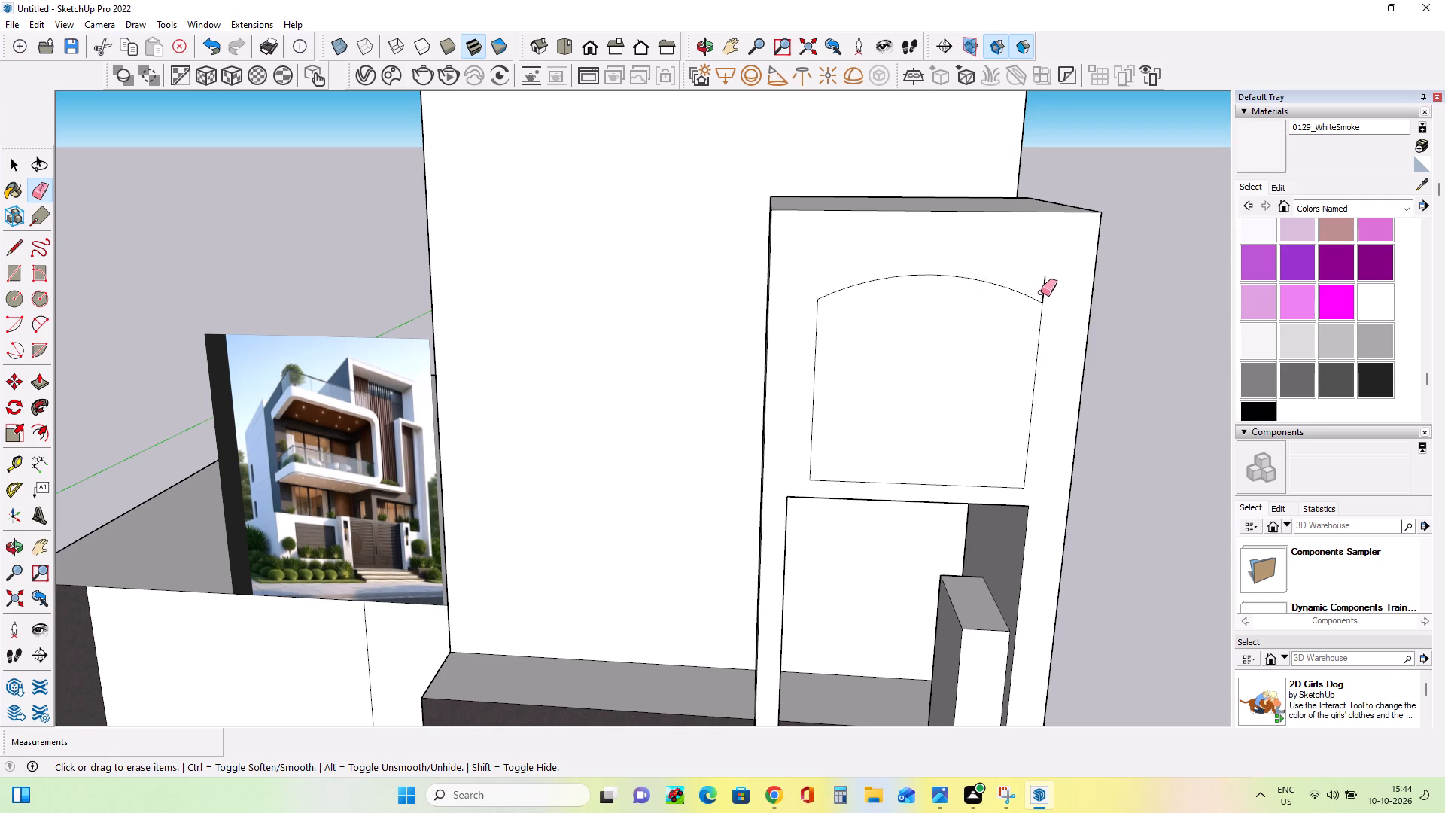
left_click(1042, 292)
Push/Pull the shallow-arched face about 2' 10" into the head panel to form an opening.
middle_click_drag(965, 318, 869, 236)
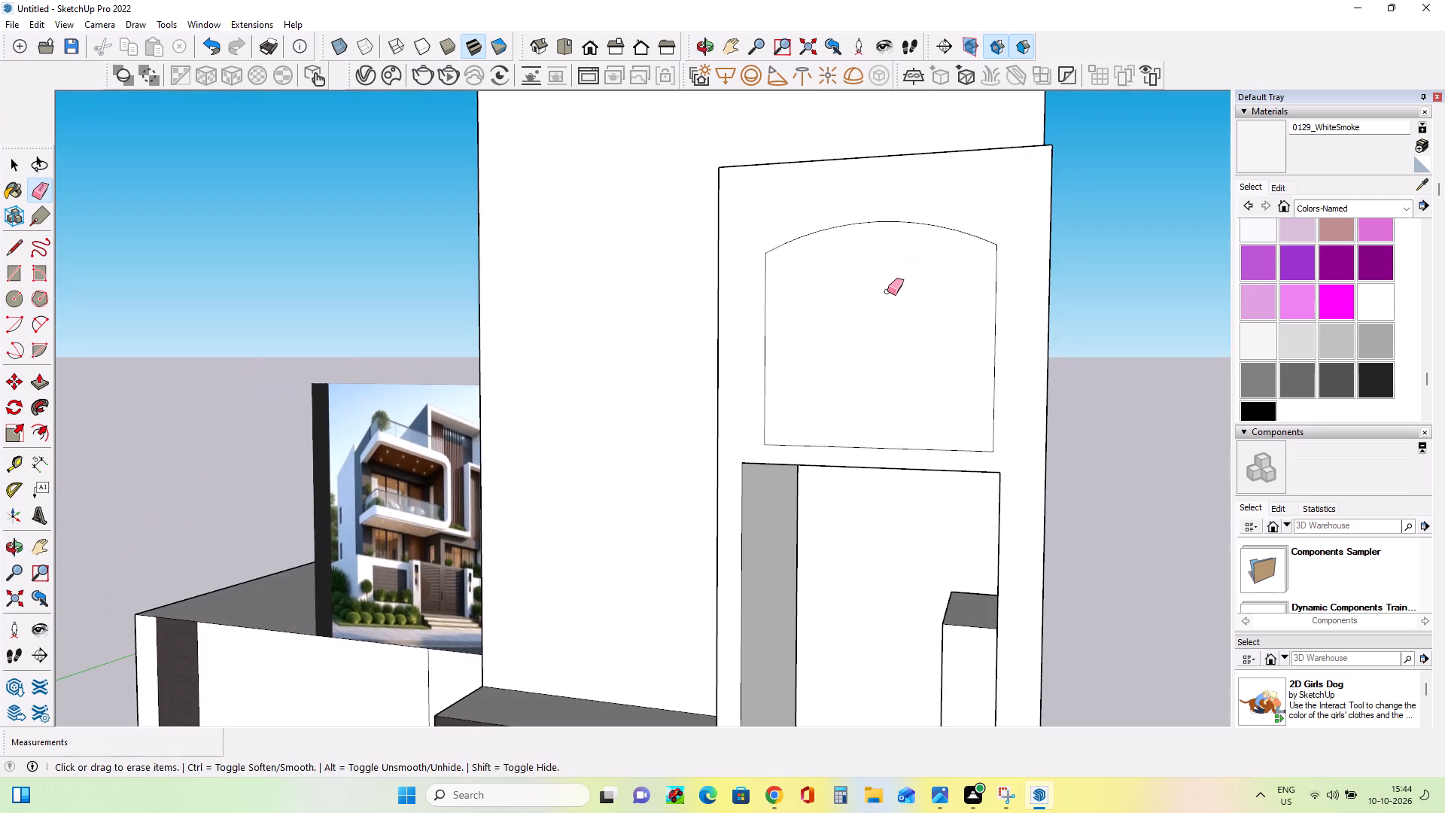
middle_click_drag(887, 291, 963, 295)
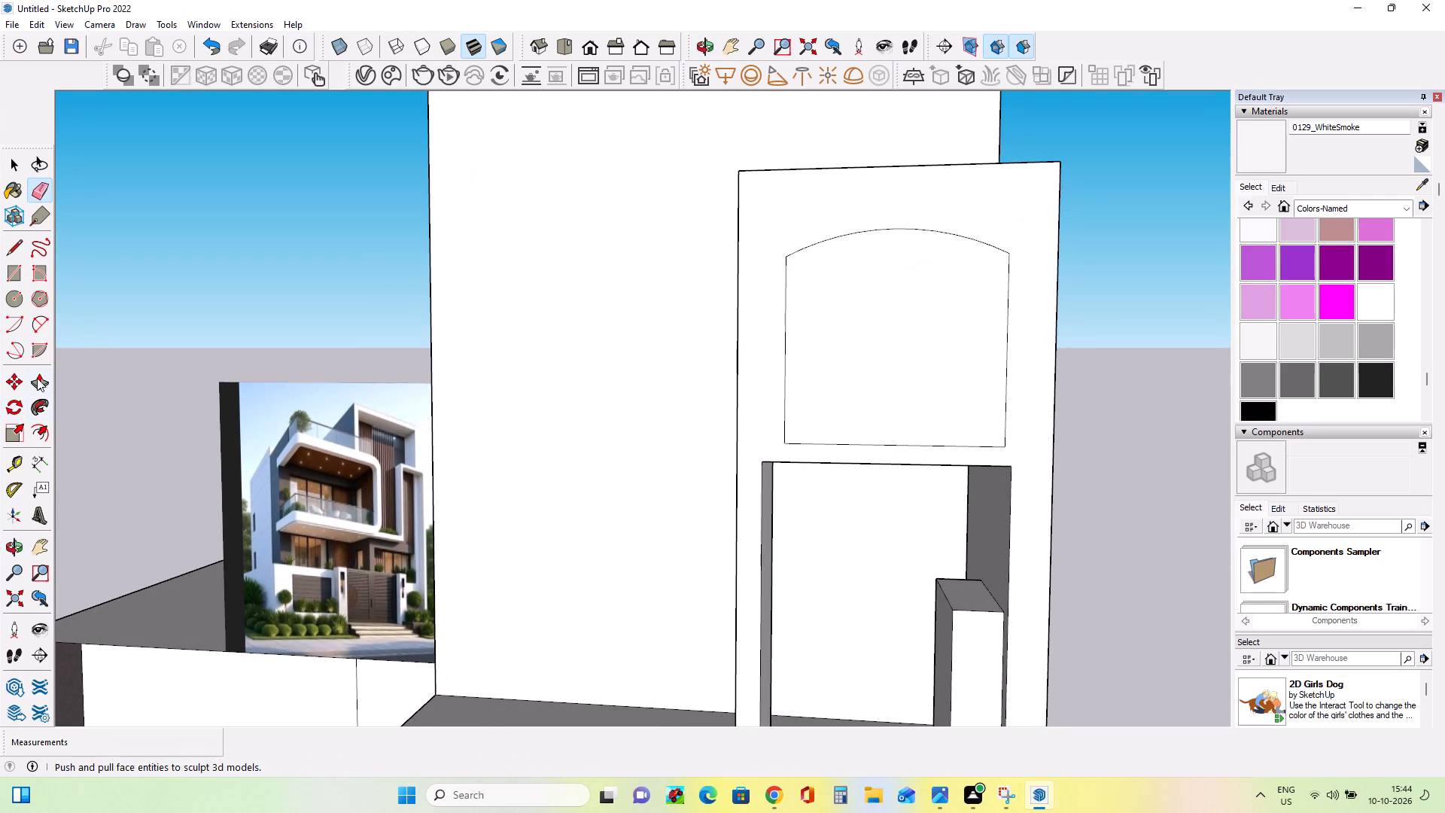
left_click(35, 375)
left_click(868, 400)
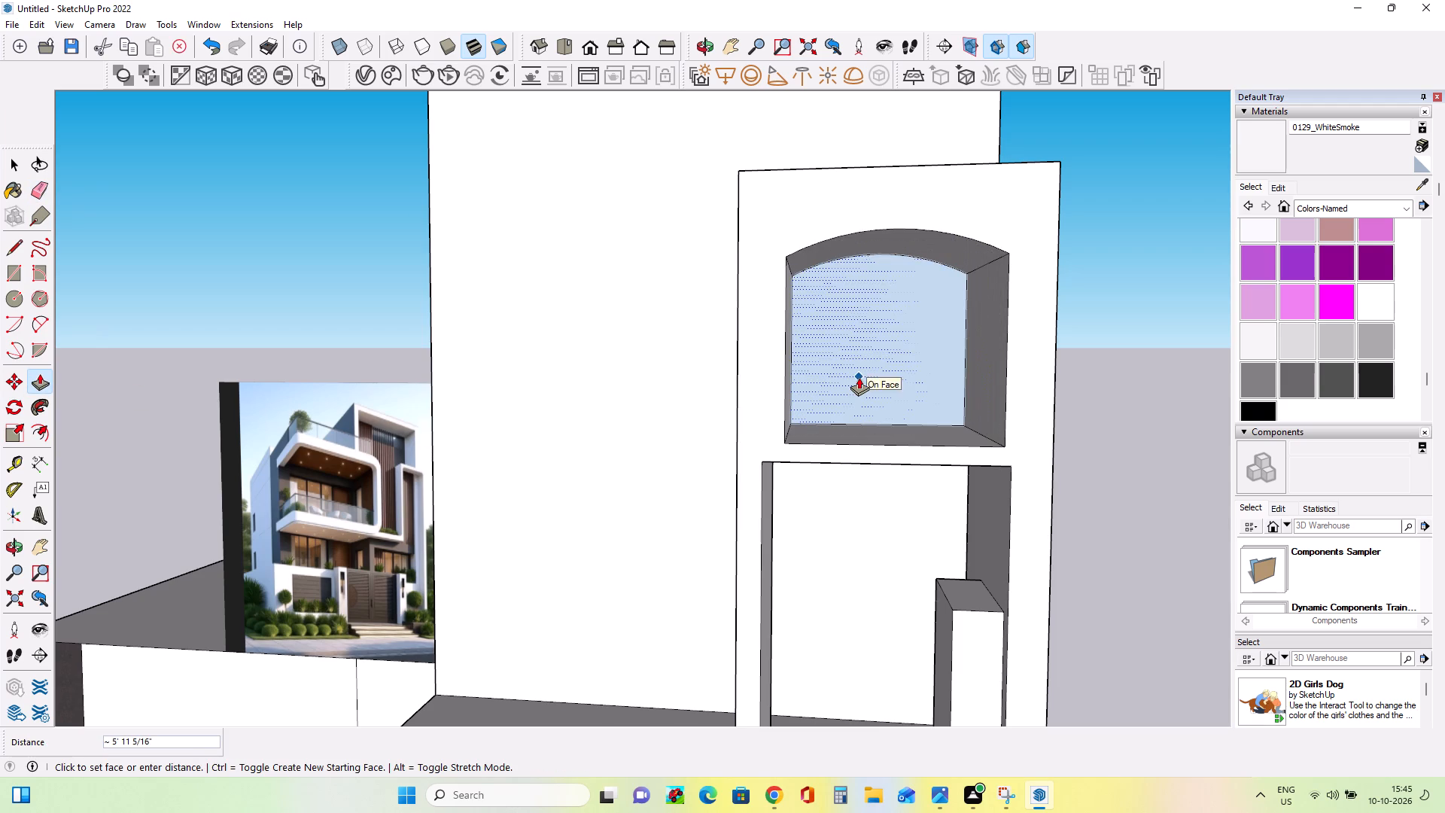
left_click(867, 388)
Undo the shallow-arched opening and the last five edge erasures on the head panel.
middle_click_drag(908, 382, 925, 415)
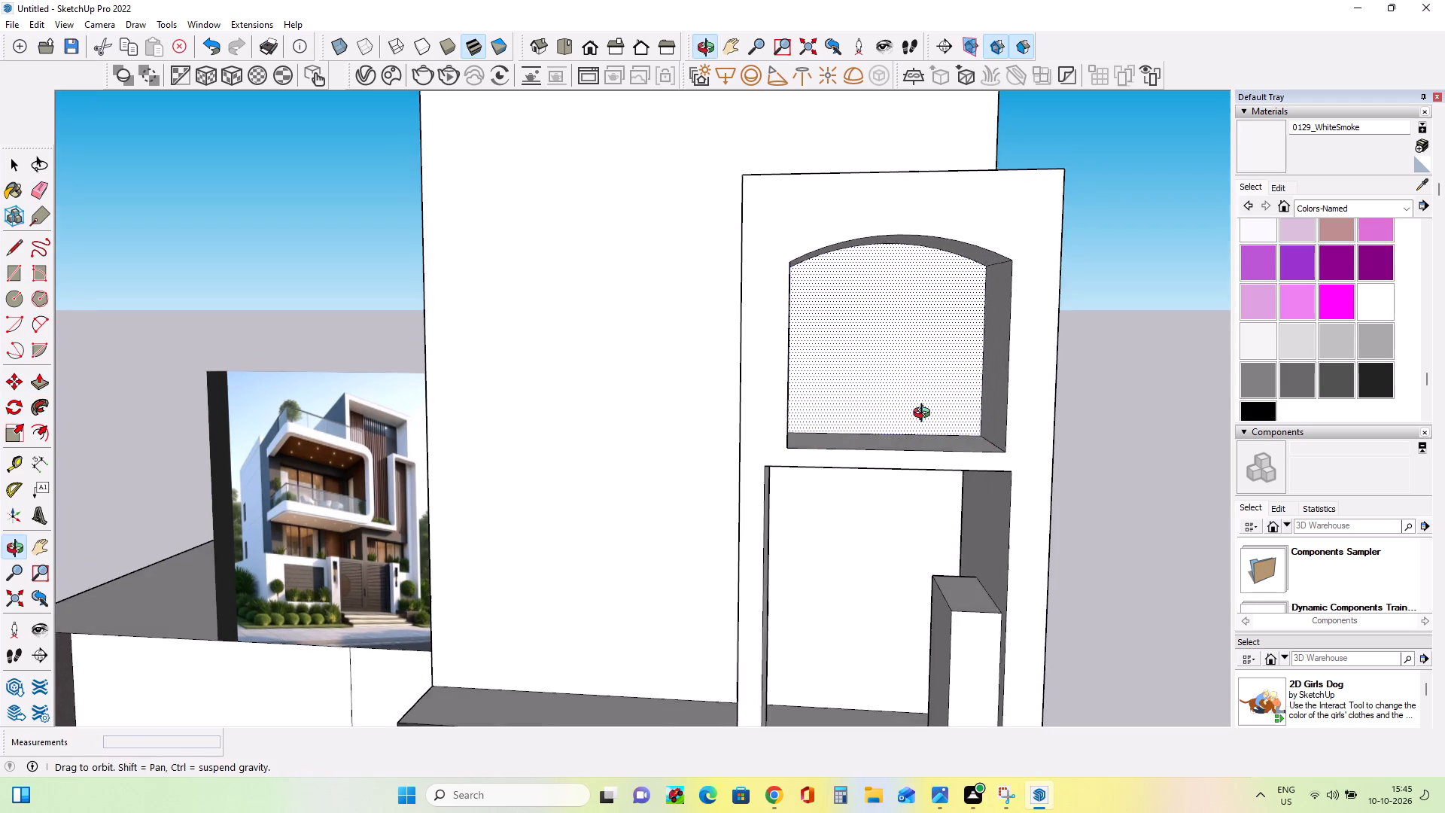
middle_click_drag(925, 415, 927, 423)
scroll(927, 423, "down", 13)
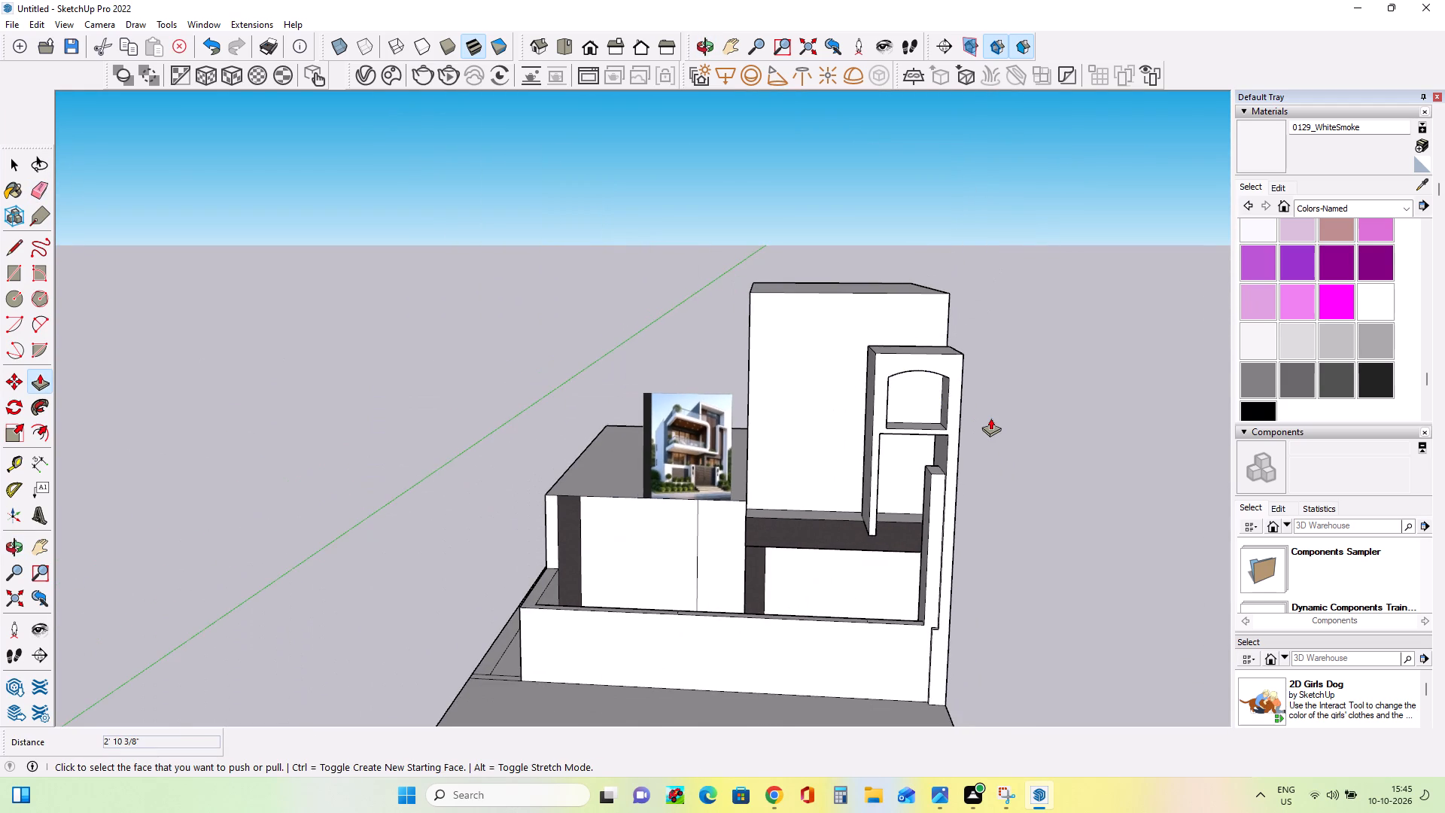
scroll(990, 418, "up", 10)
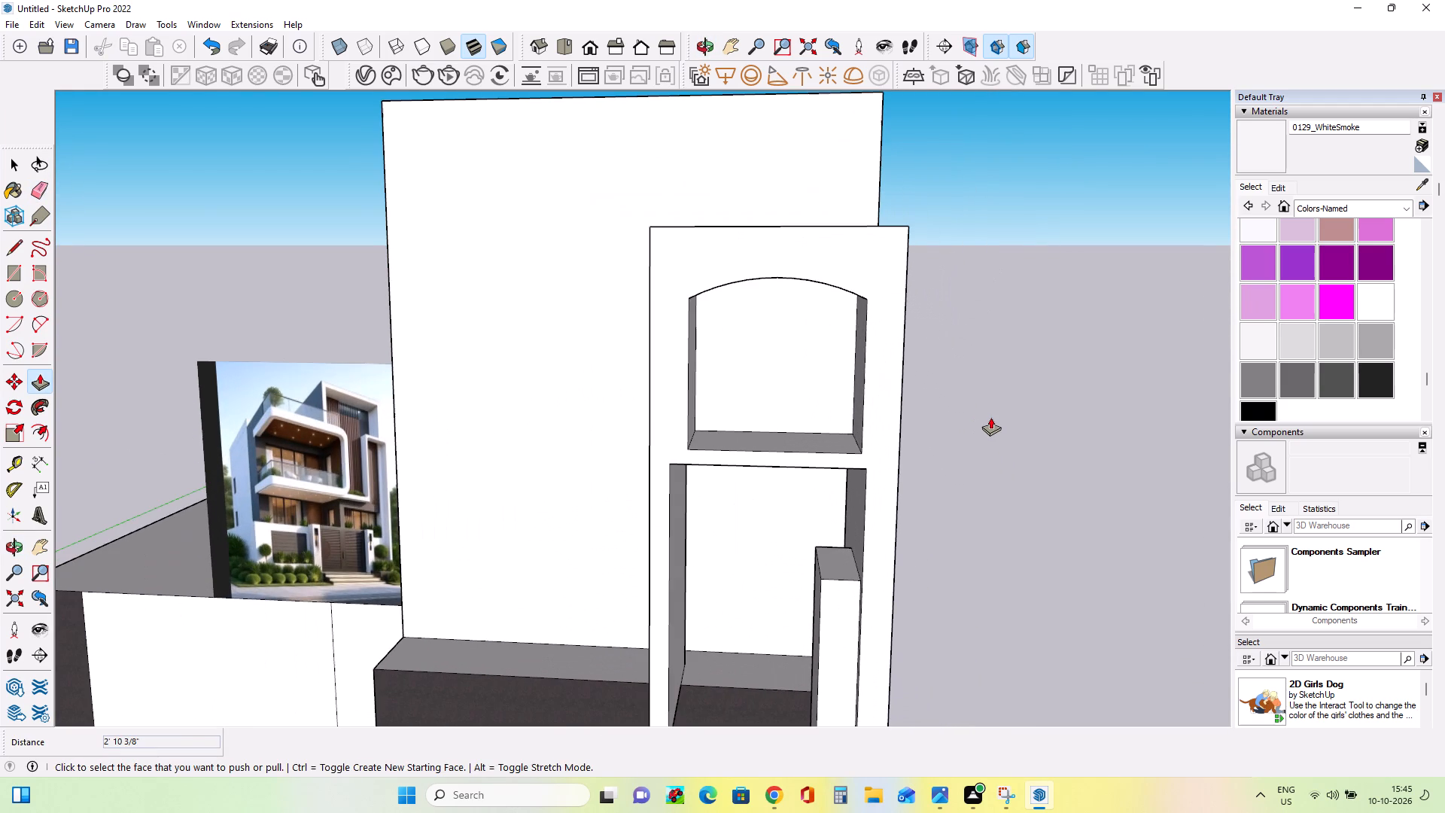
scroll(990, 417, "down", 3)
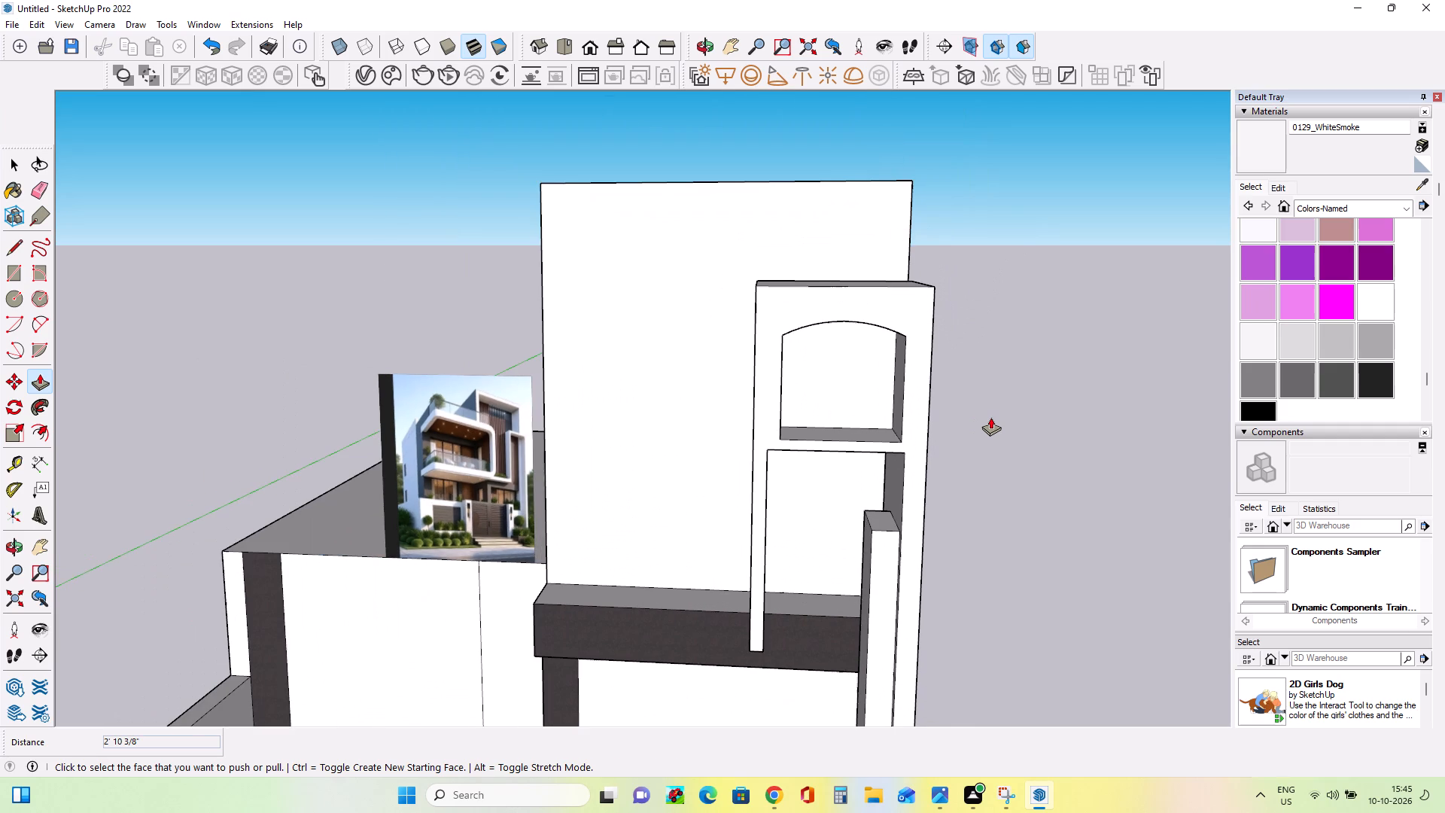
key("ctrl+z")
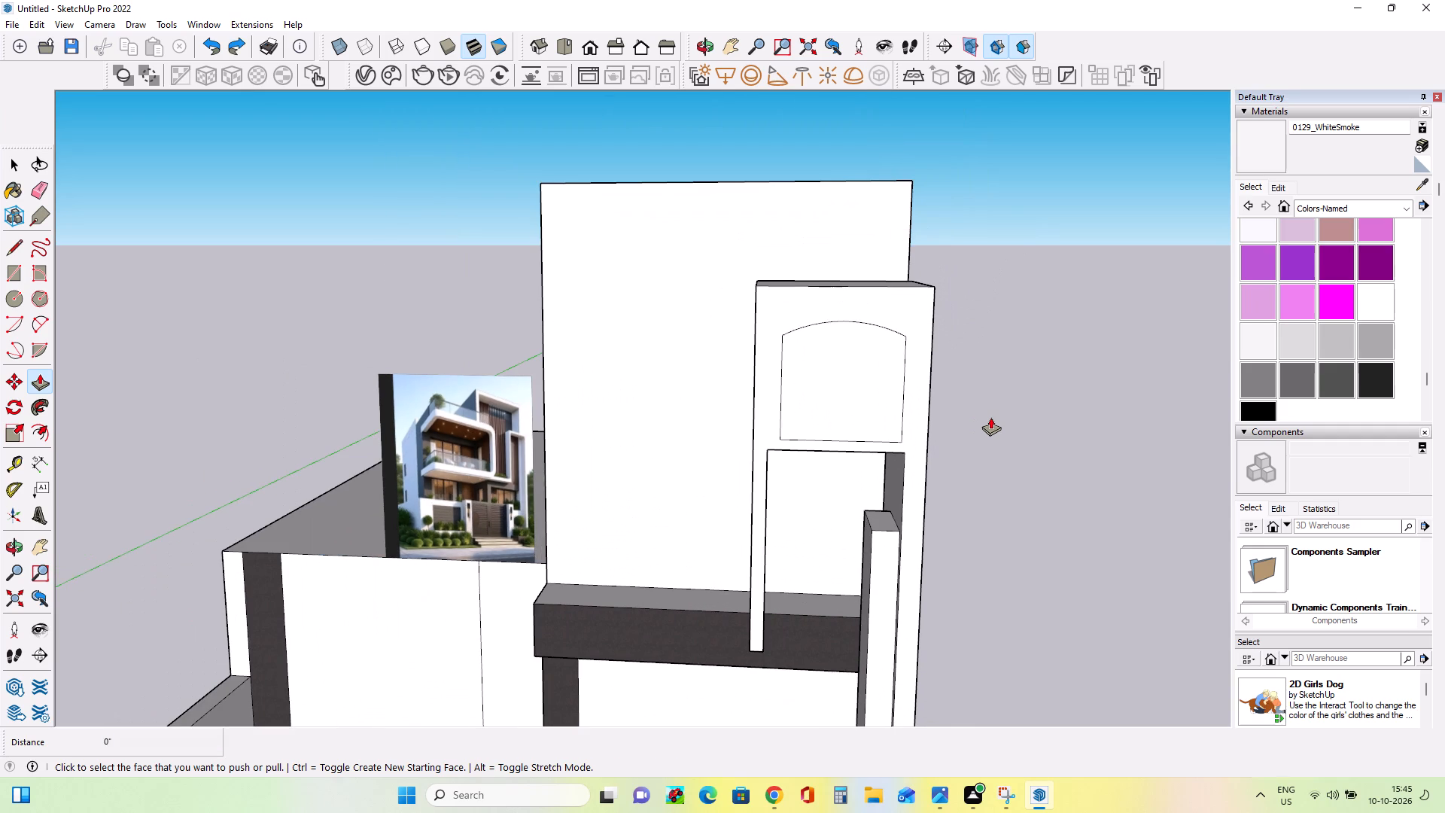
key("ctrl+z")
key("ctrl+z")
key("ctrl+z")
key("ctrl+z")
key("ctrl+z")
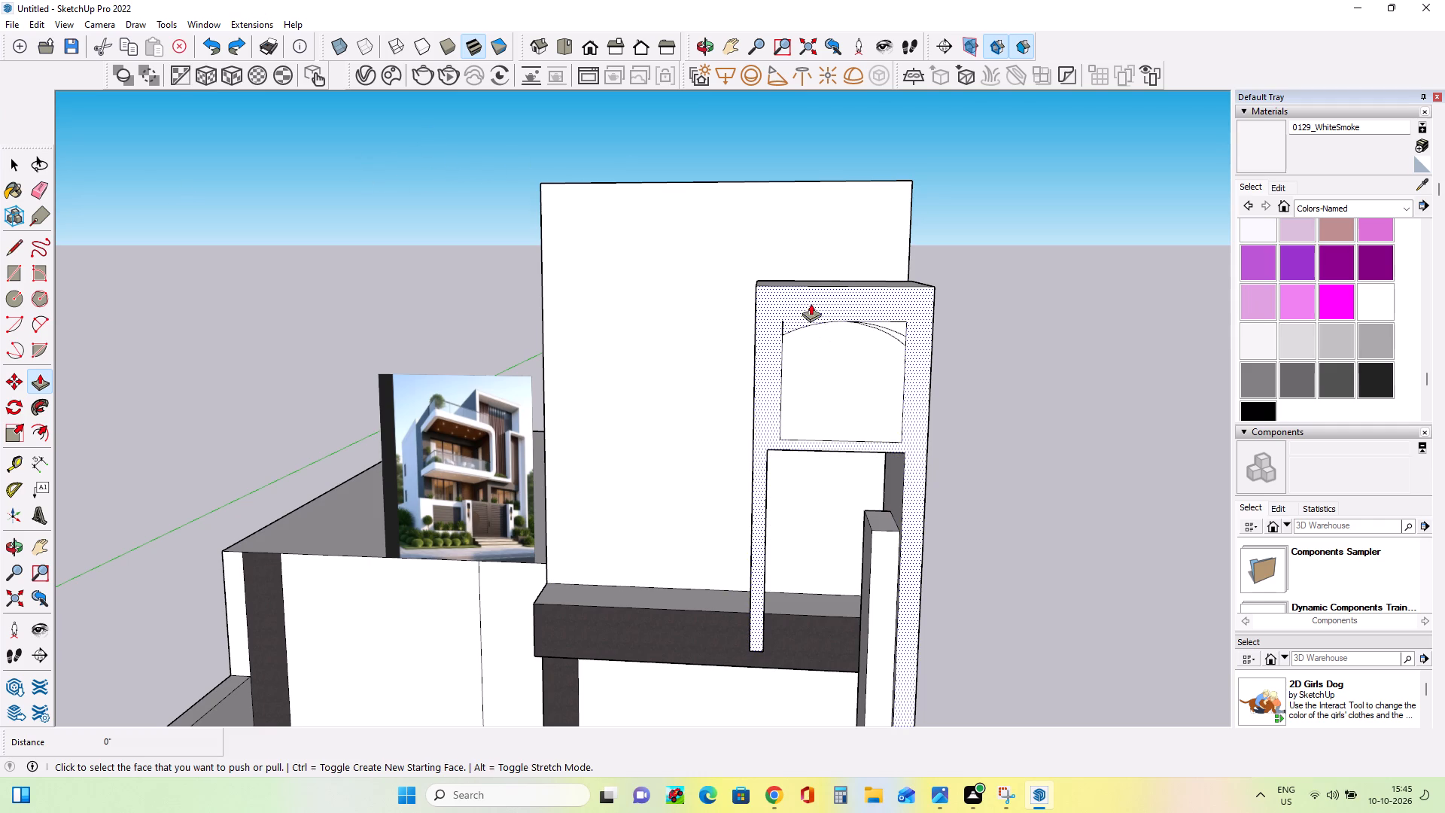
Erase all remaining square edges and arcs from the side frame's head panel, leaving its front face blank.
left_click(37, 191)
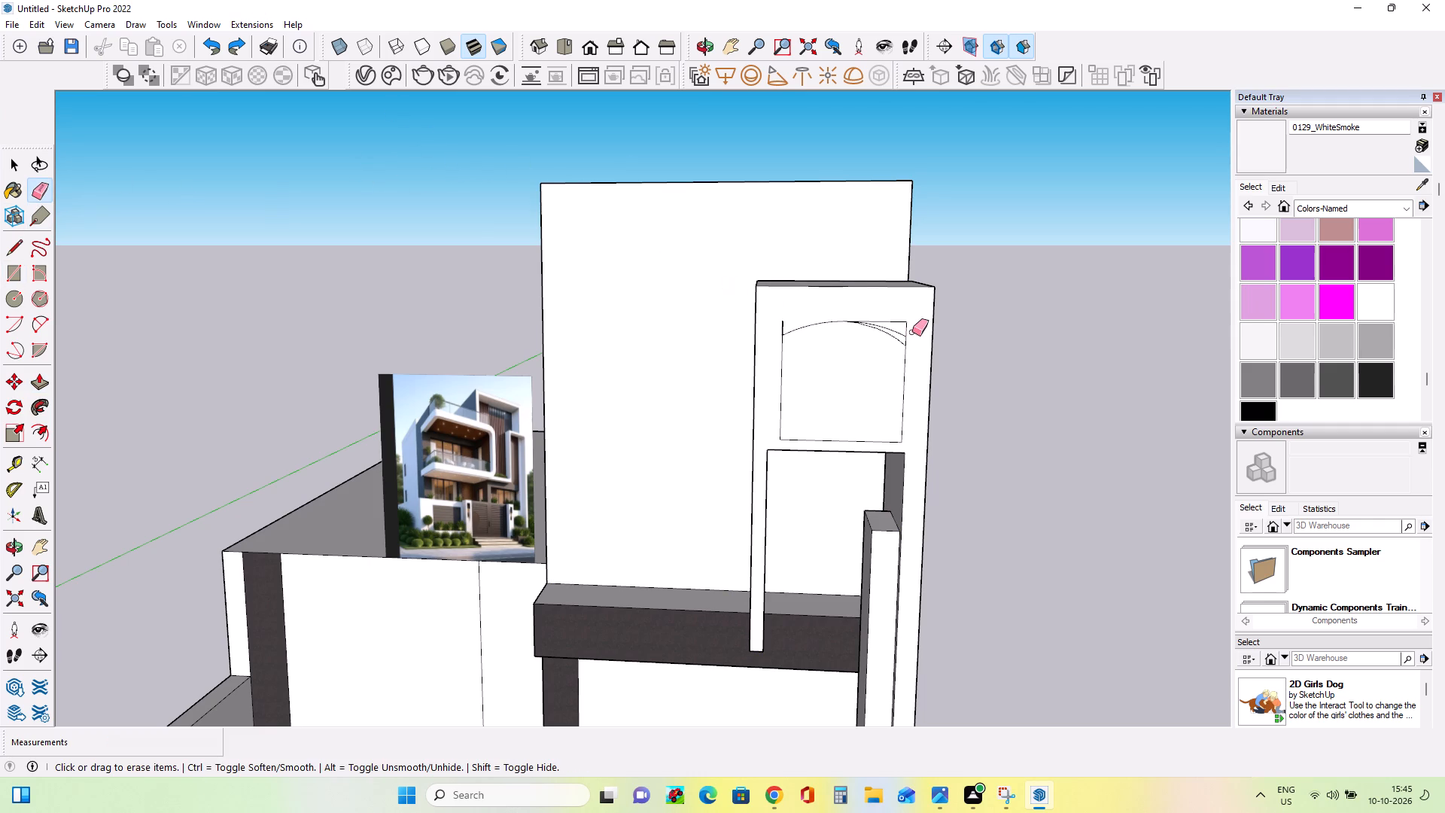
left_click_drag(905, 318, 897, 368)
left_click_drag(906, 330, 914, 346)
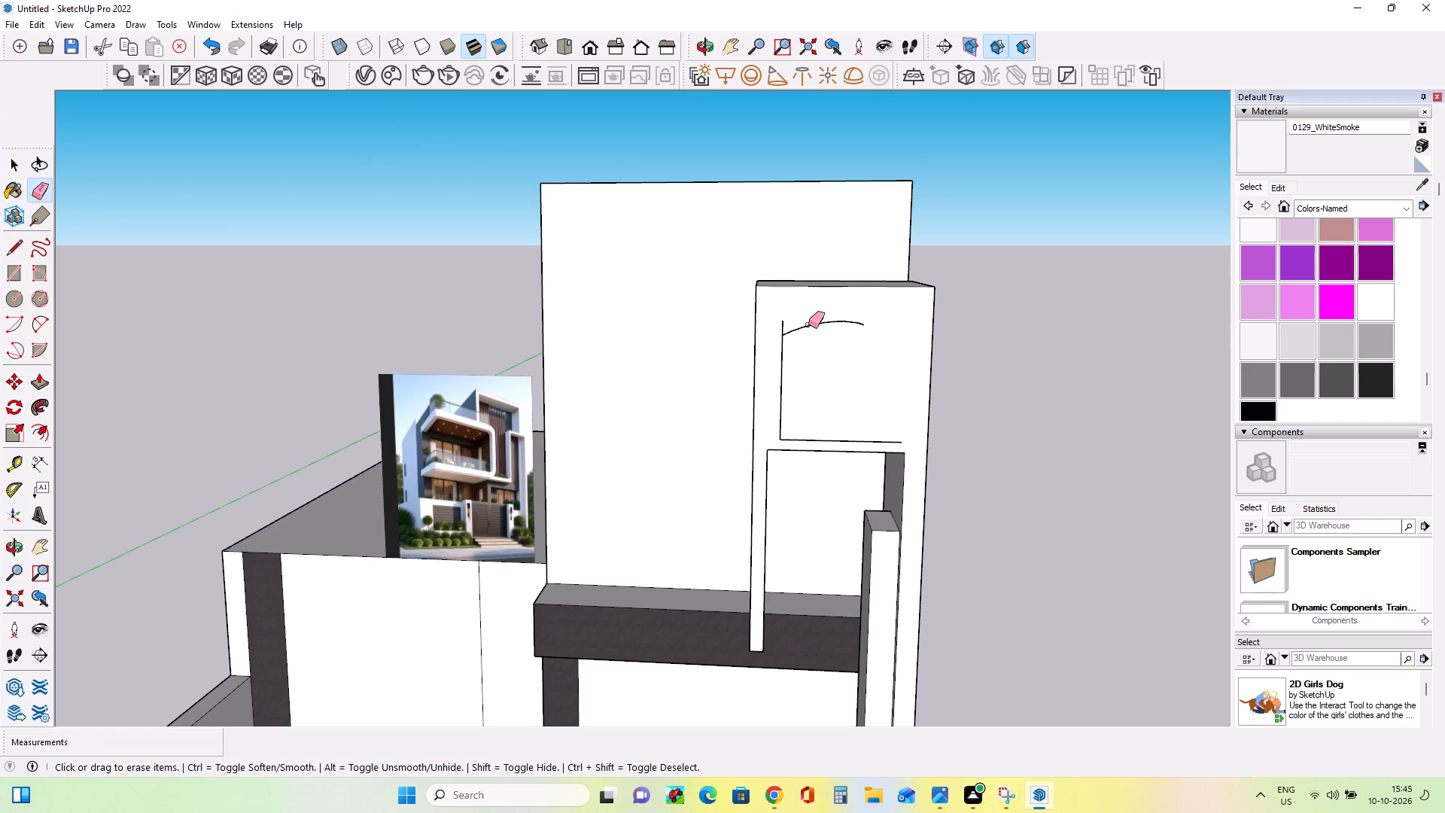
left_click_drag(814, 315, 809, 349)
left_click_drag(777, 333, 794, 336)
left_click_drag(851, 318, 862, 336)
left_click(875, 441)
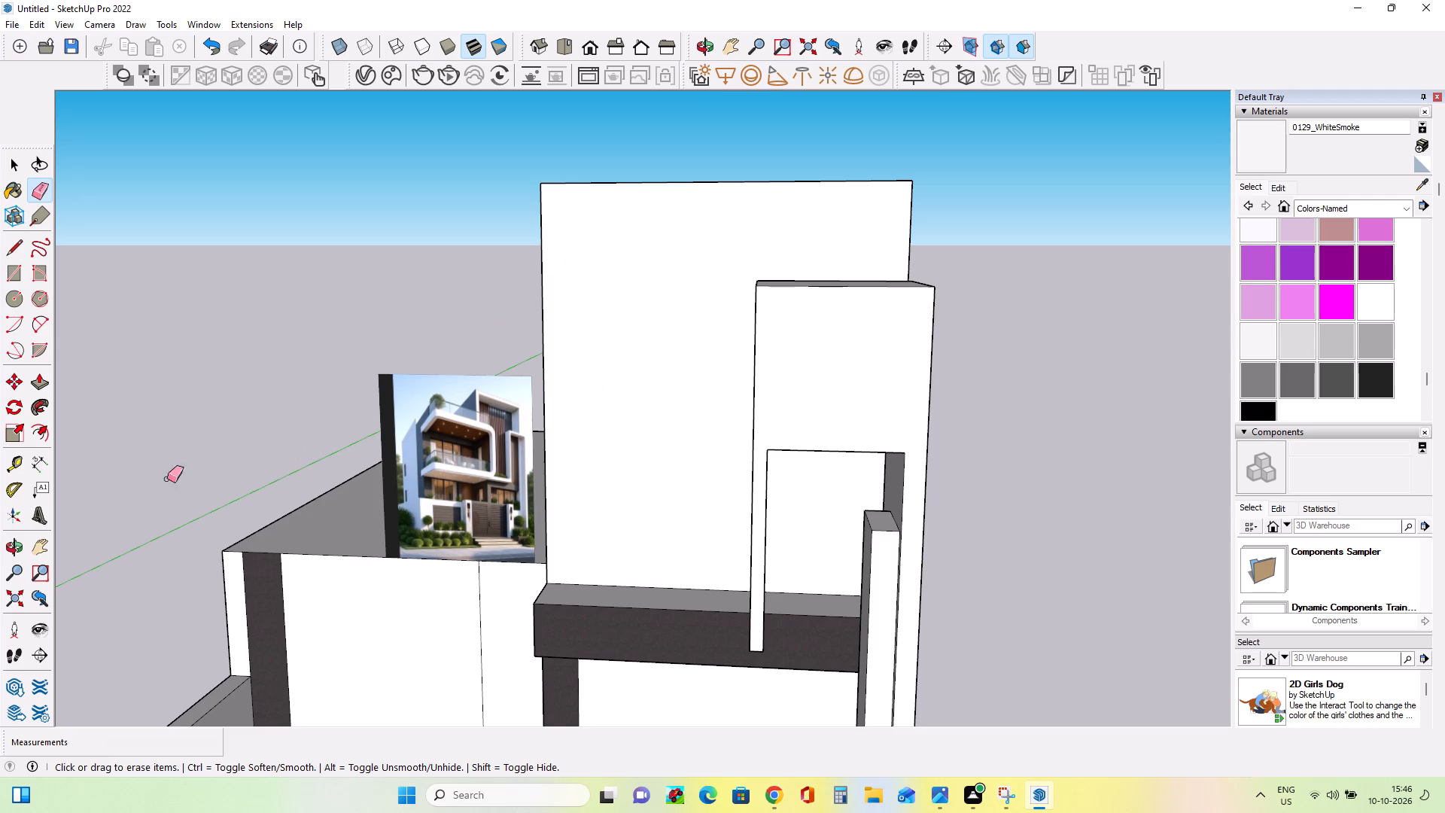
Draw edges on the head panel extending the side frame's opening upward into a rectangular outline just below the frame's top.
middle_click_drag(176, 504, 230, 507)
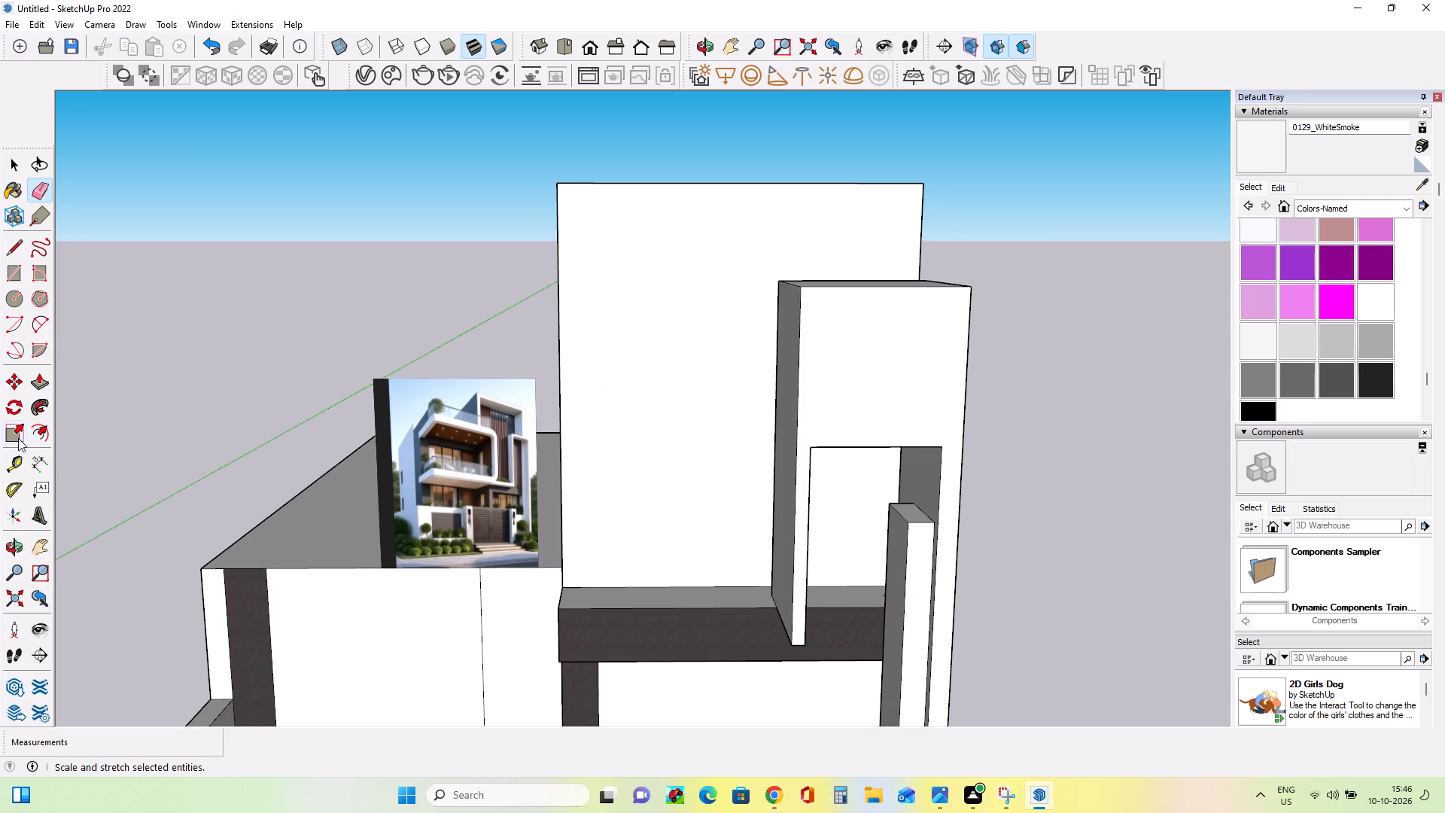
left_click(17, 273)
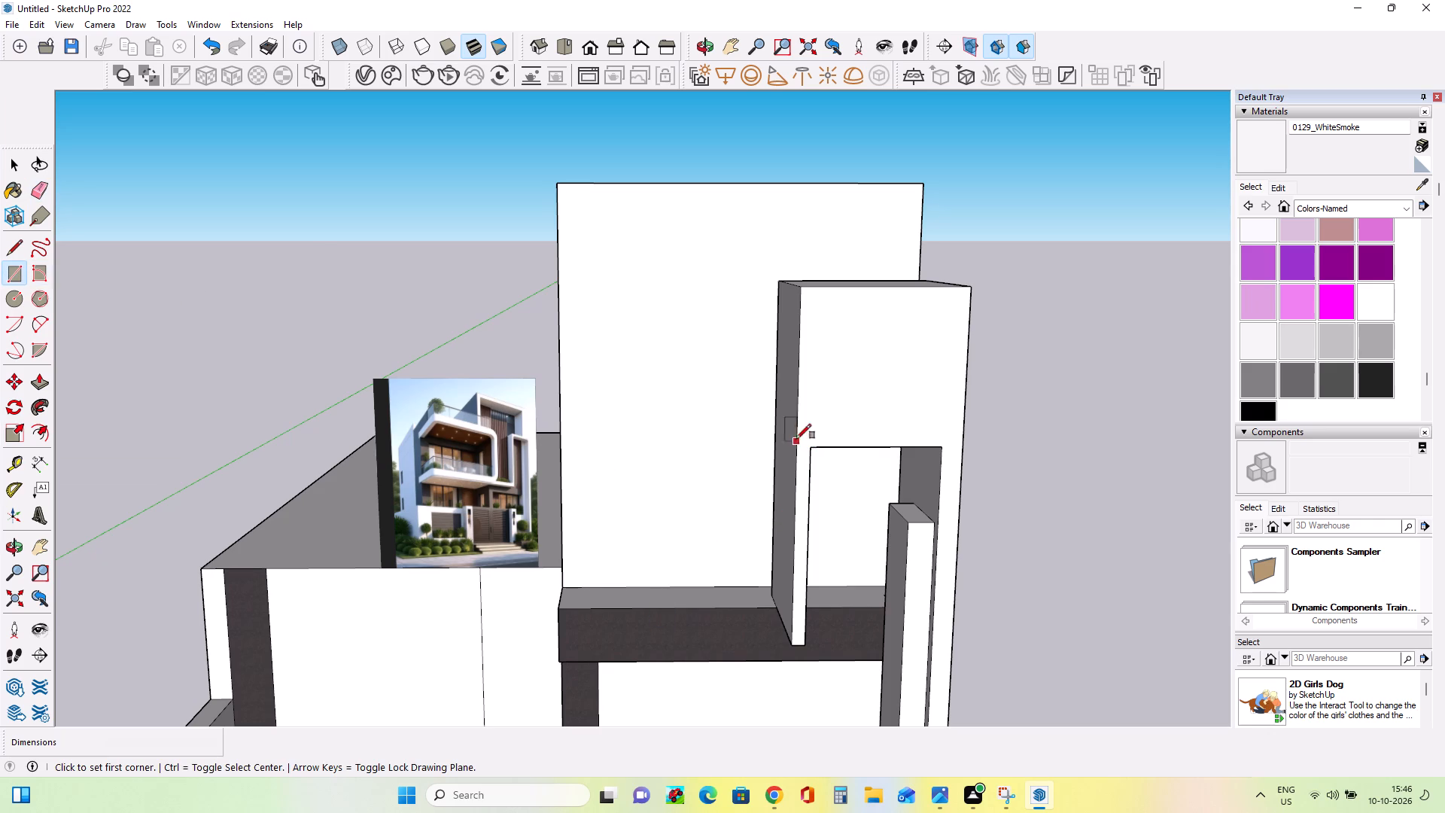
left_click(13, 248)
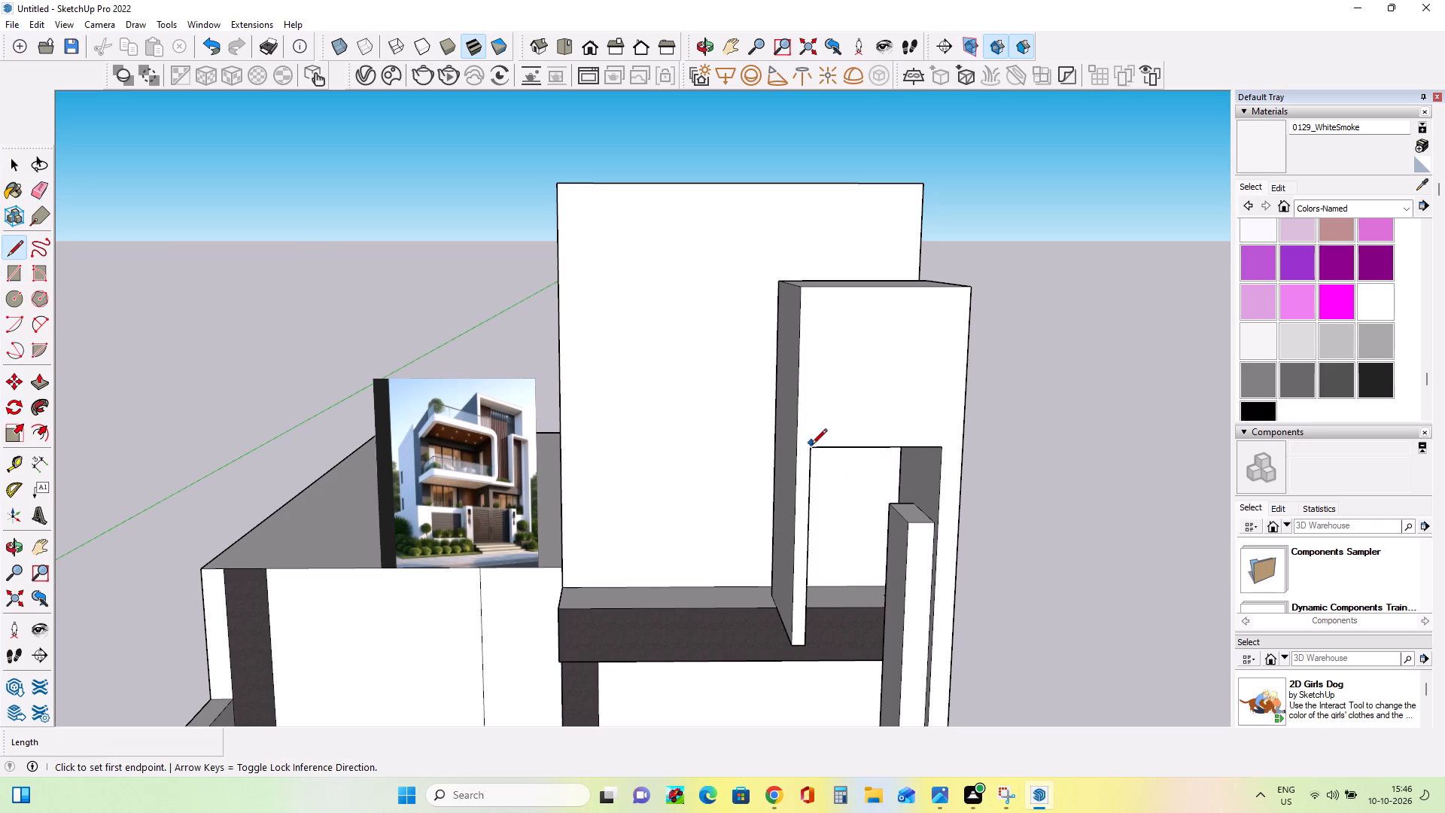
left_click(811, 449)
left_click(816, 308)
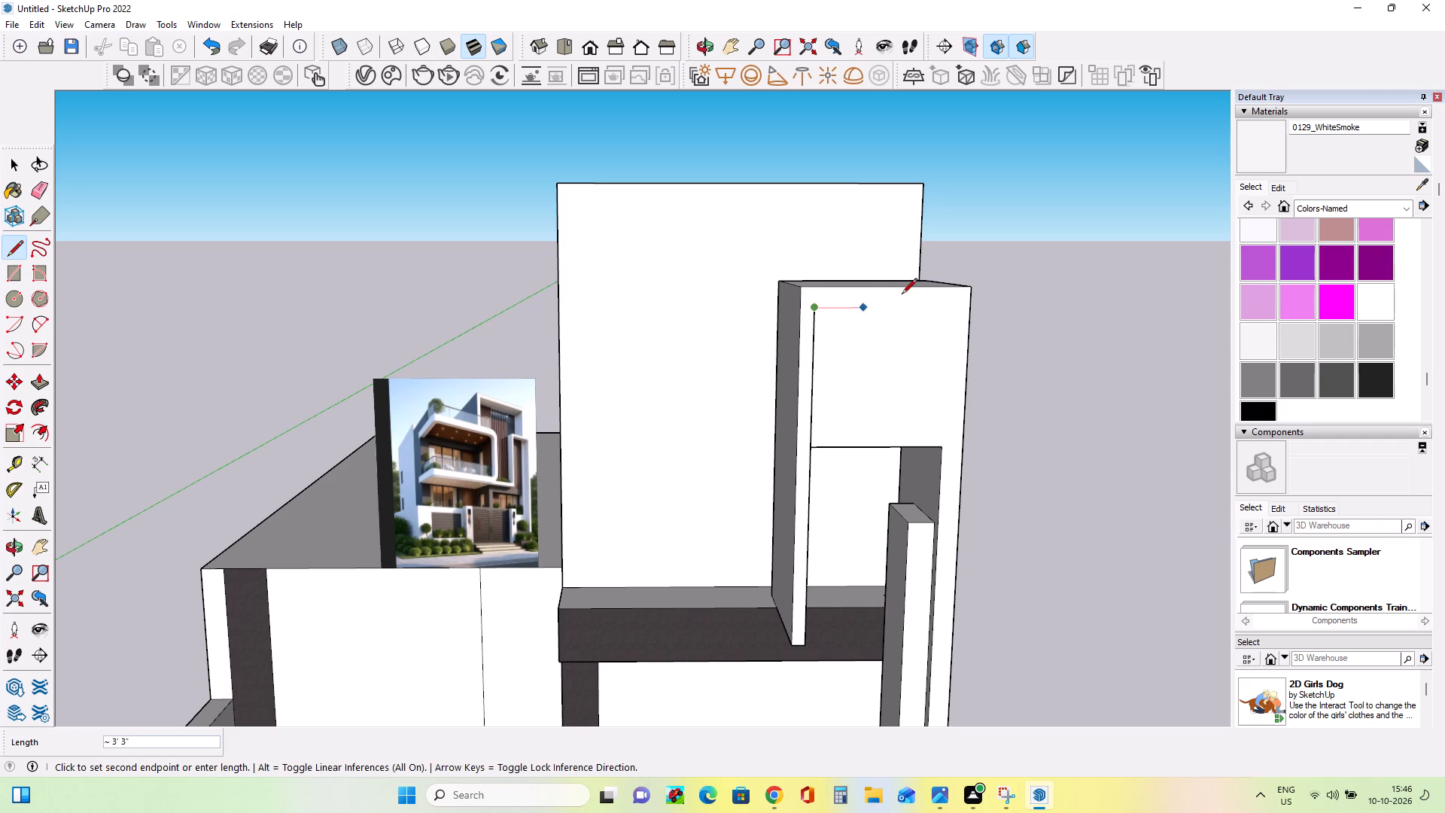
left_click_drag(959, 304, 959, 311)
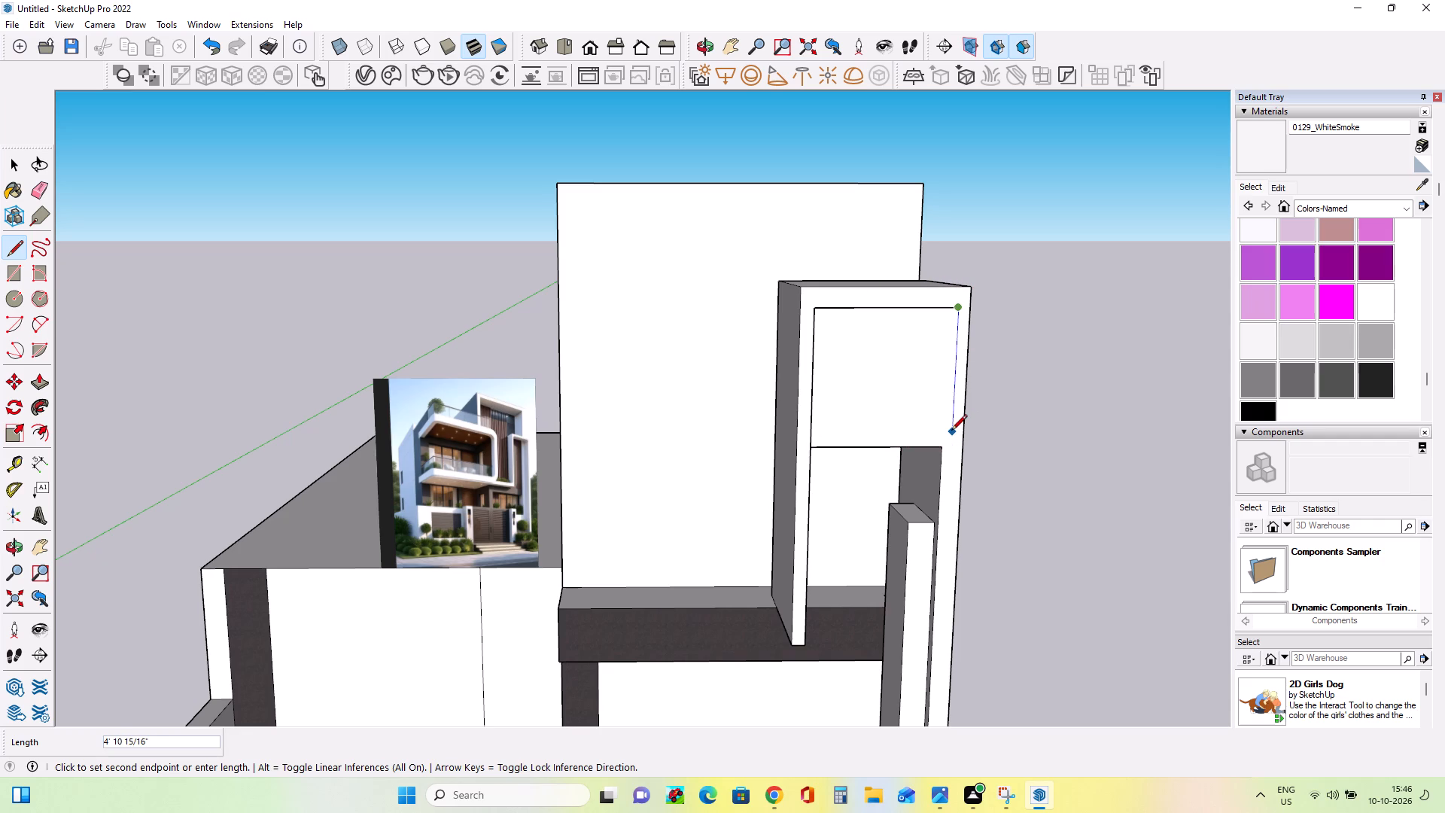
key("Escape")
left_click(940, 448)
left_click(944, 303)
Erase the short stub of the outline's top edge that overshoots its corner.
middle_click_drag(1072, 417, 967, 437)
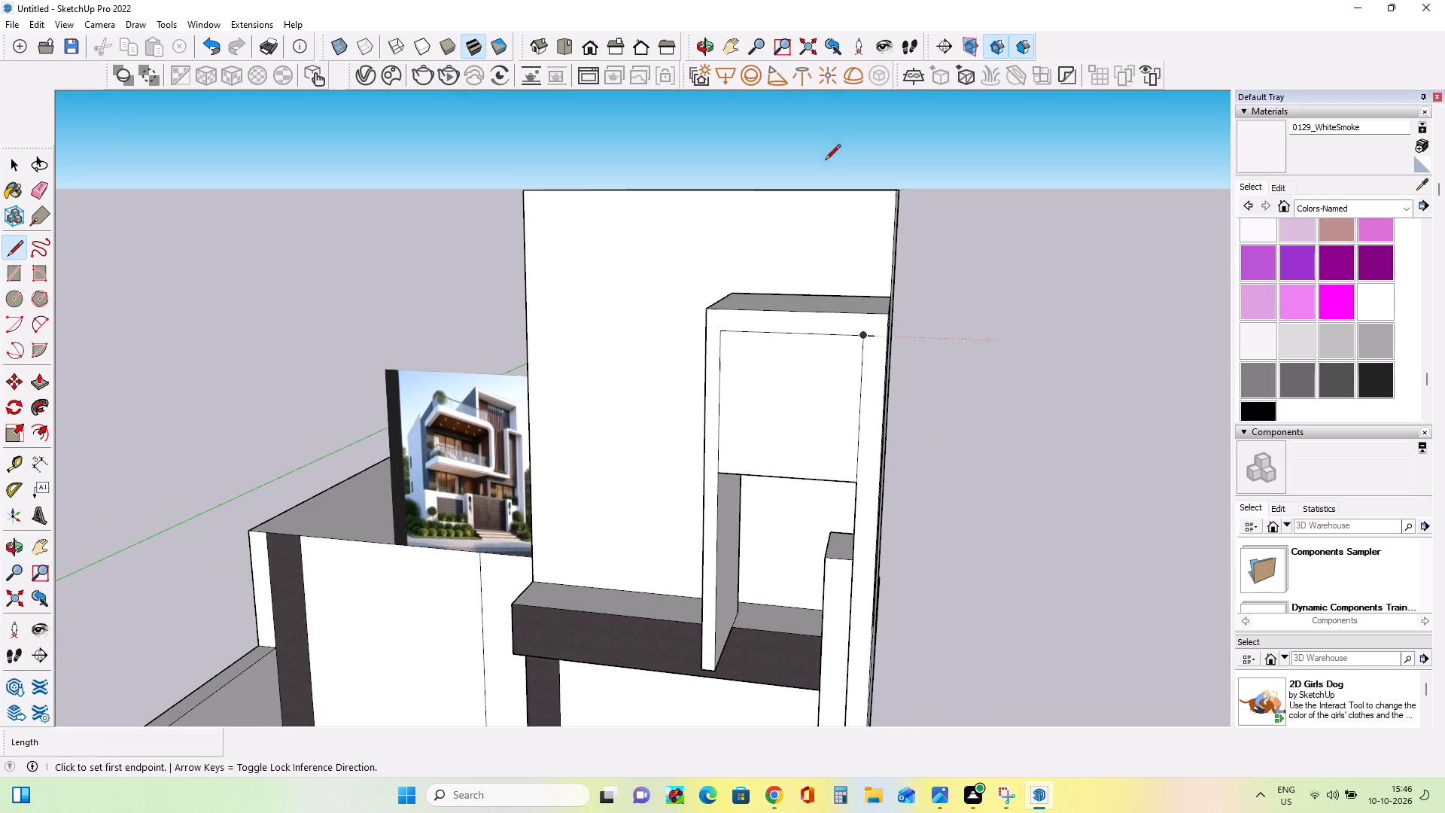
left_click(32, 185)
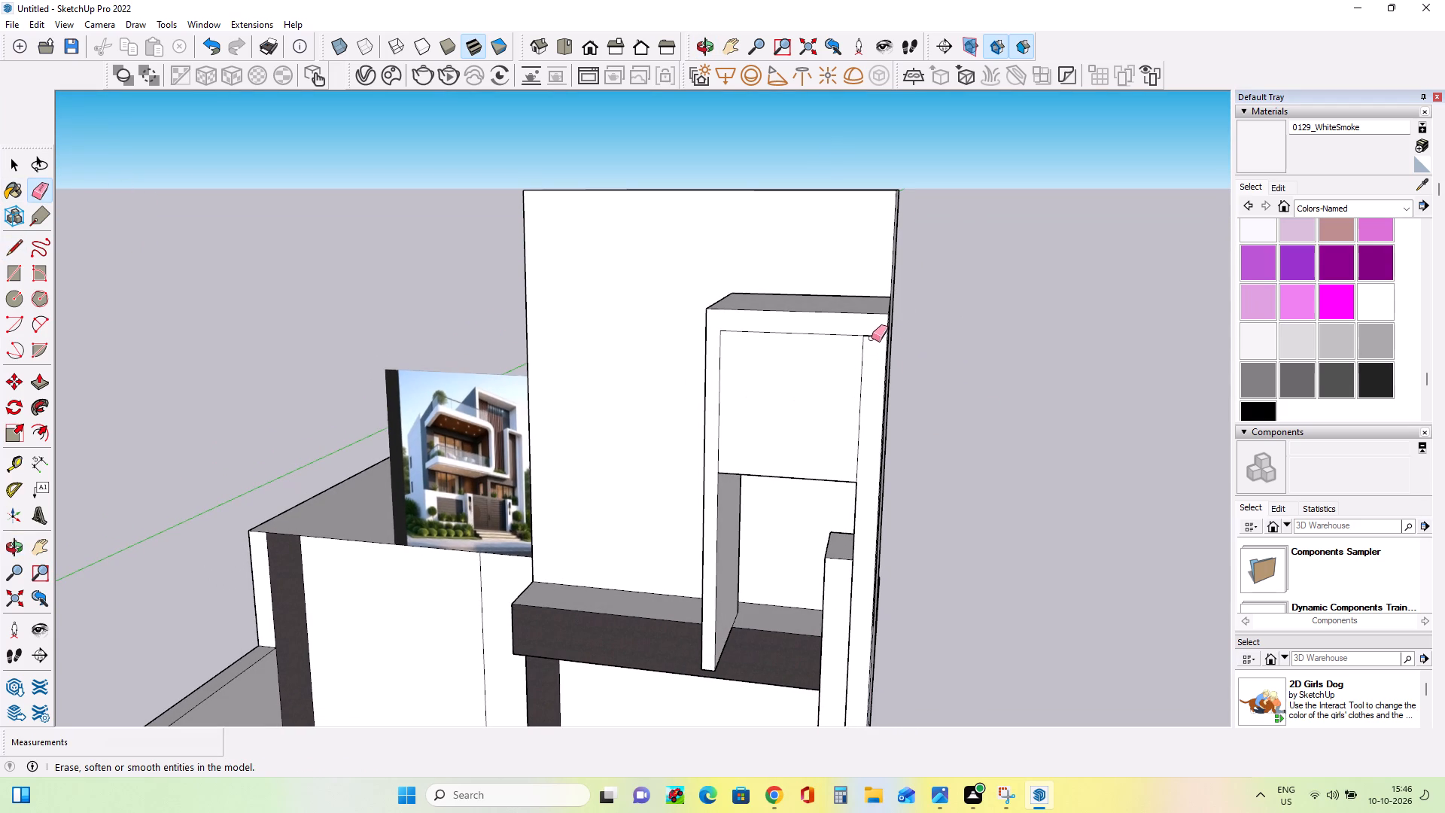
left_click(872, 335)
Draw a 2-point arc with a bulge of about 5 1/4" between the outline's vertical edges, starting just below the top corners.
middle_click_drag(889, 436, 918, 452)
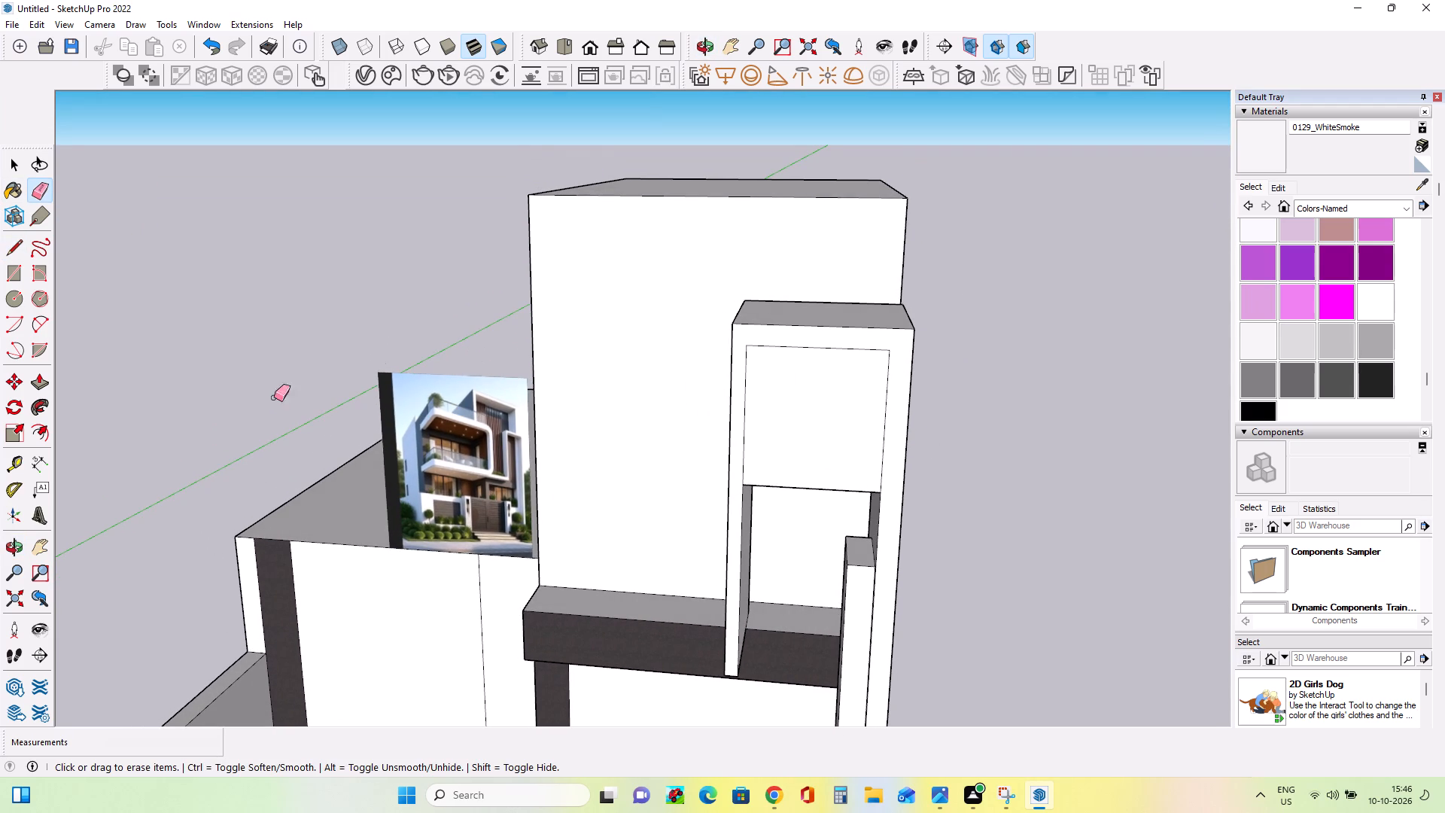
left_click(33, 327)
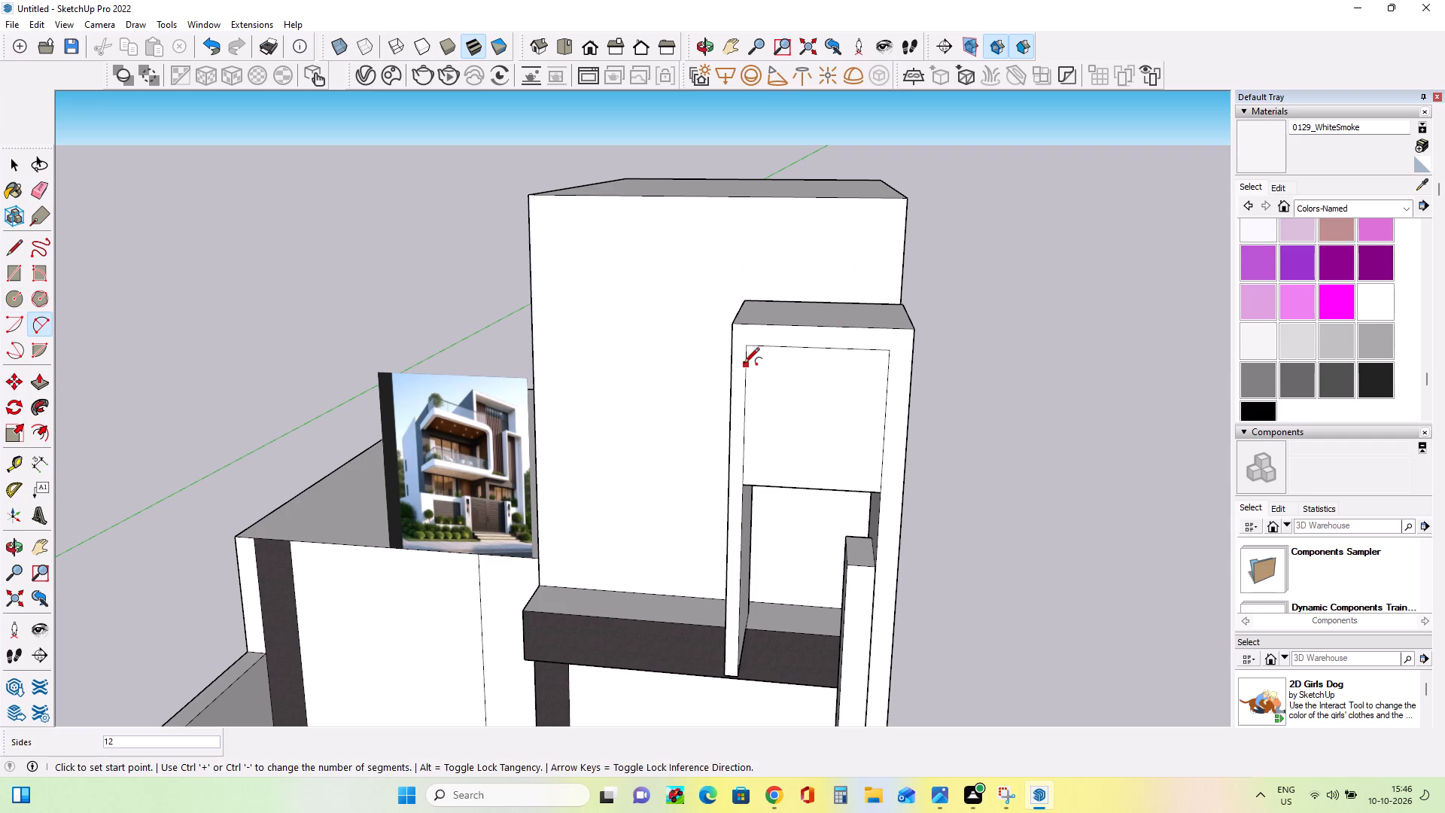
left_click(745, 357)
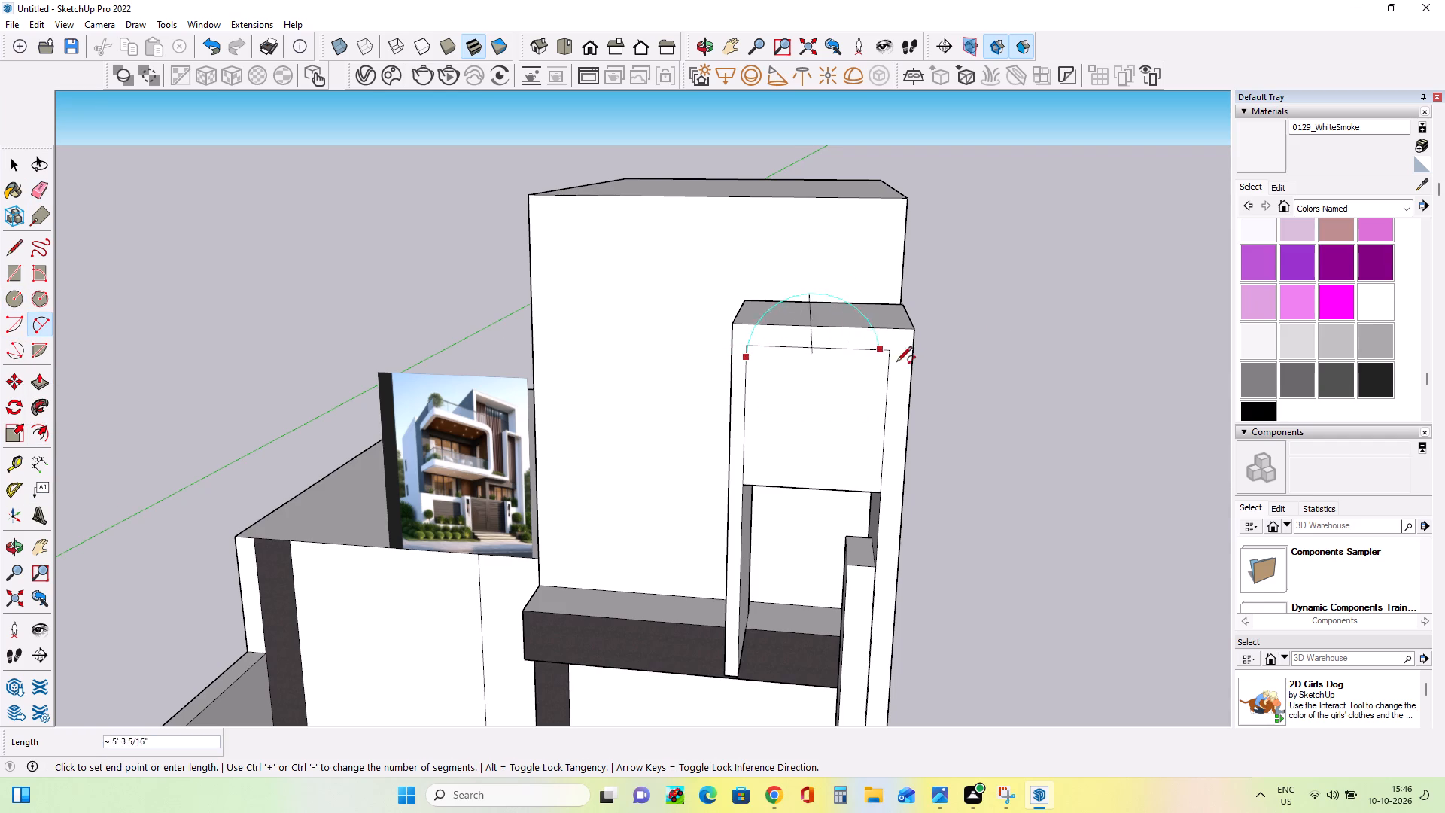
left_click(887, 360)
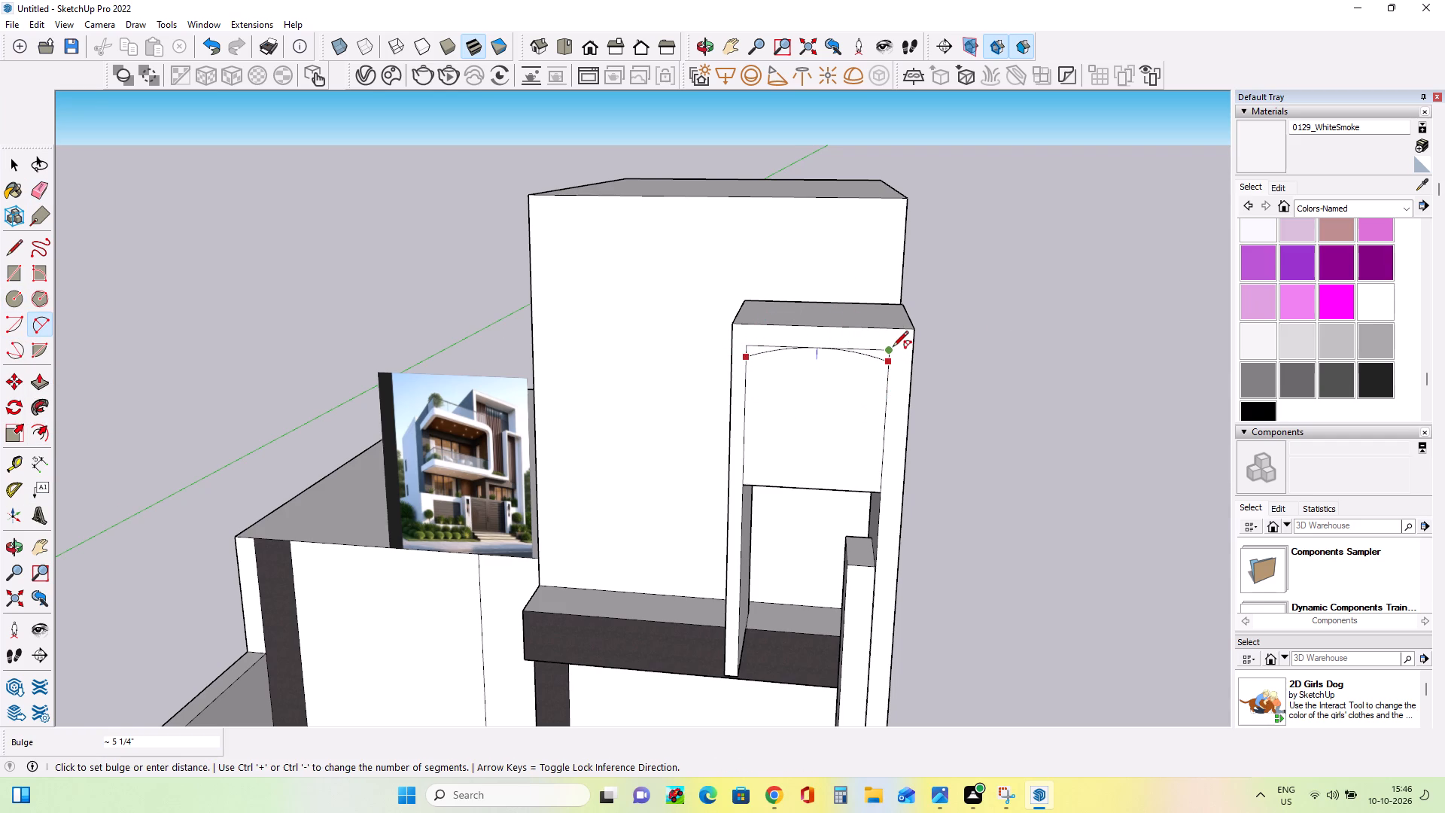
left_click(893, 348)
Erase the outline's straight top edge and both corner stubs outside the arc.
middle_click_drag(869, 428, 883, 428)
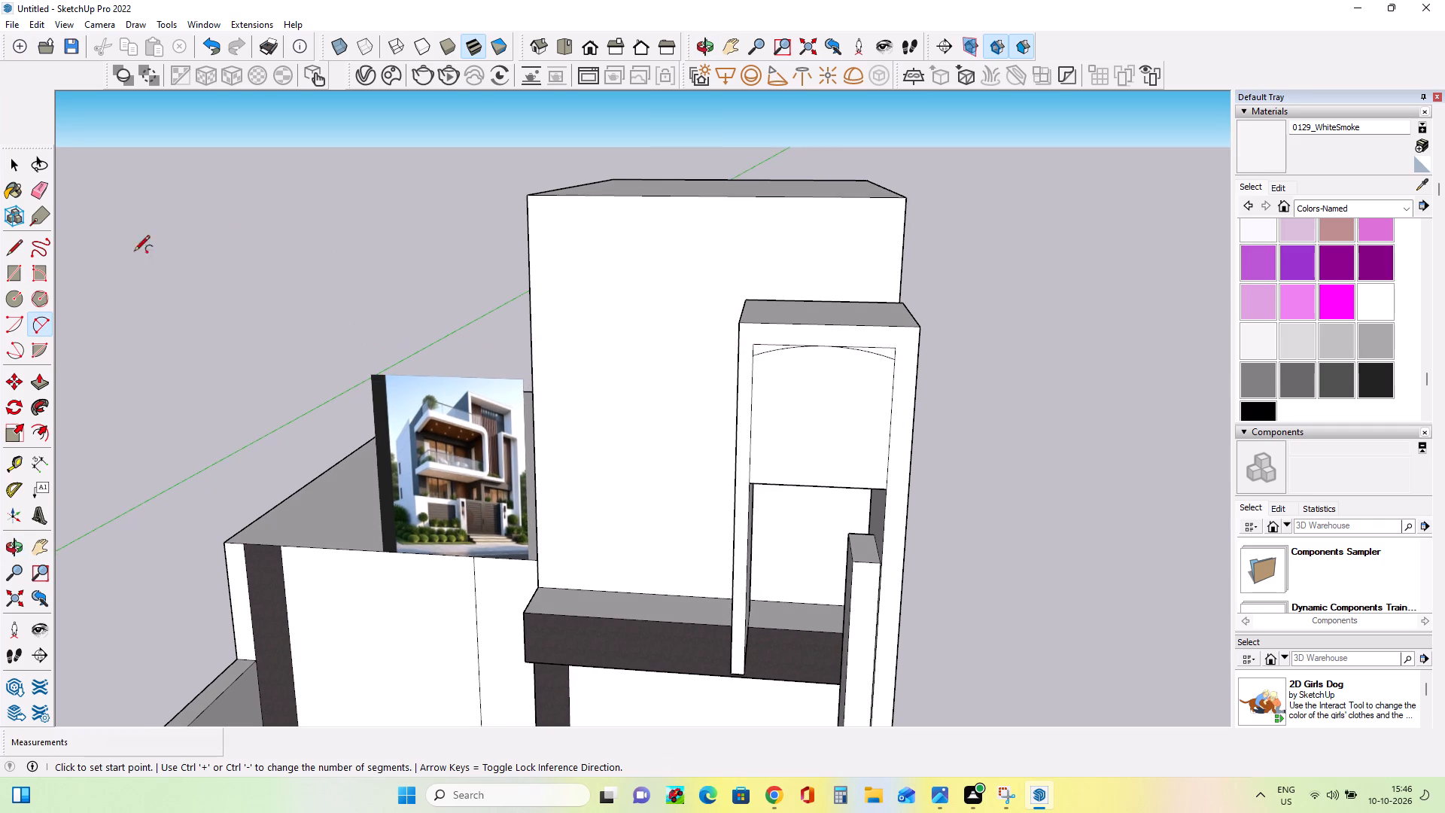
left_click(41, 193)
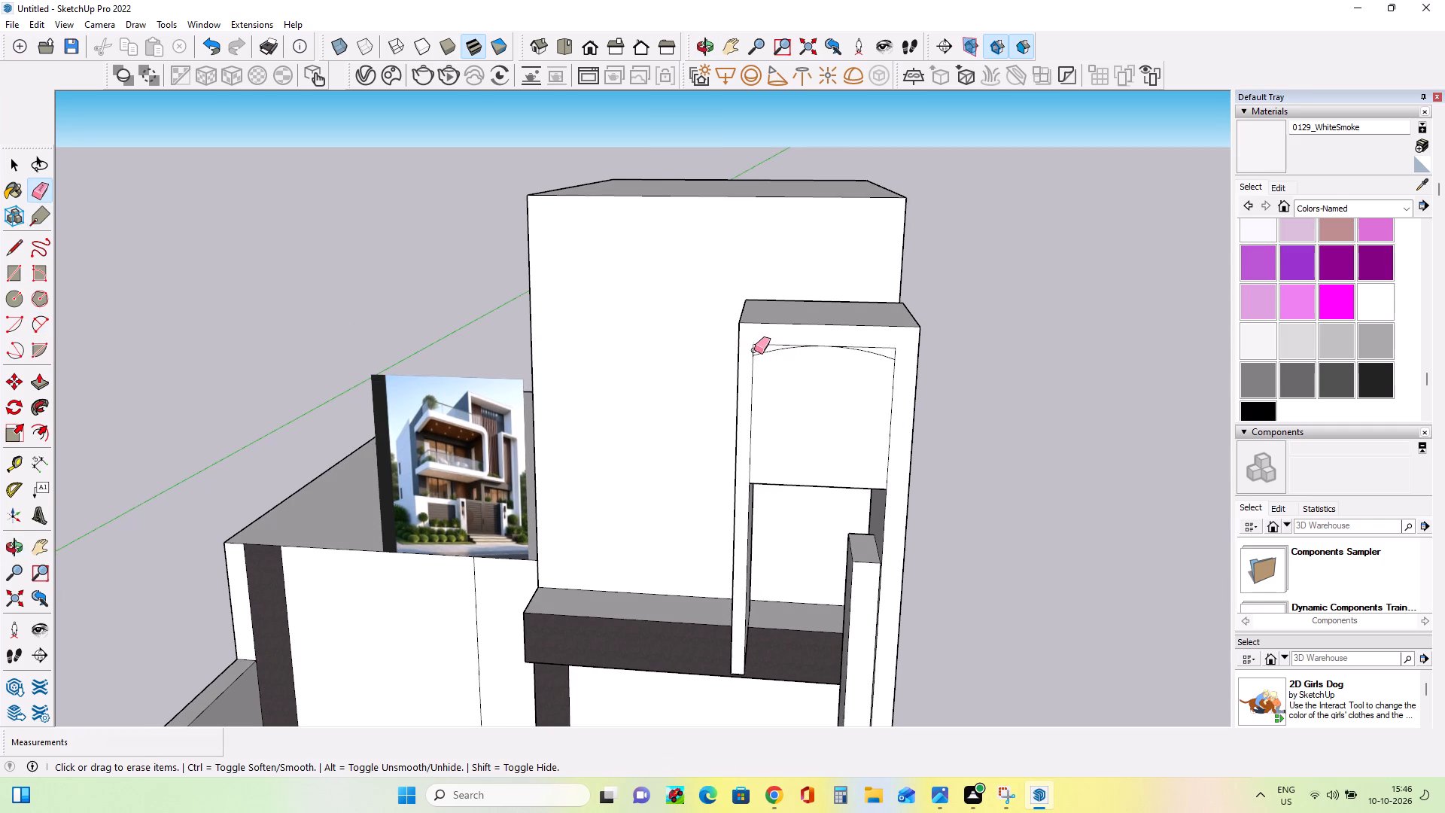
left_click_drag(754, 350, 770, 345)
left_click_drag(883, 349, 899, 352)
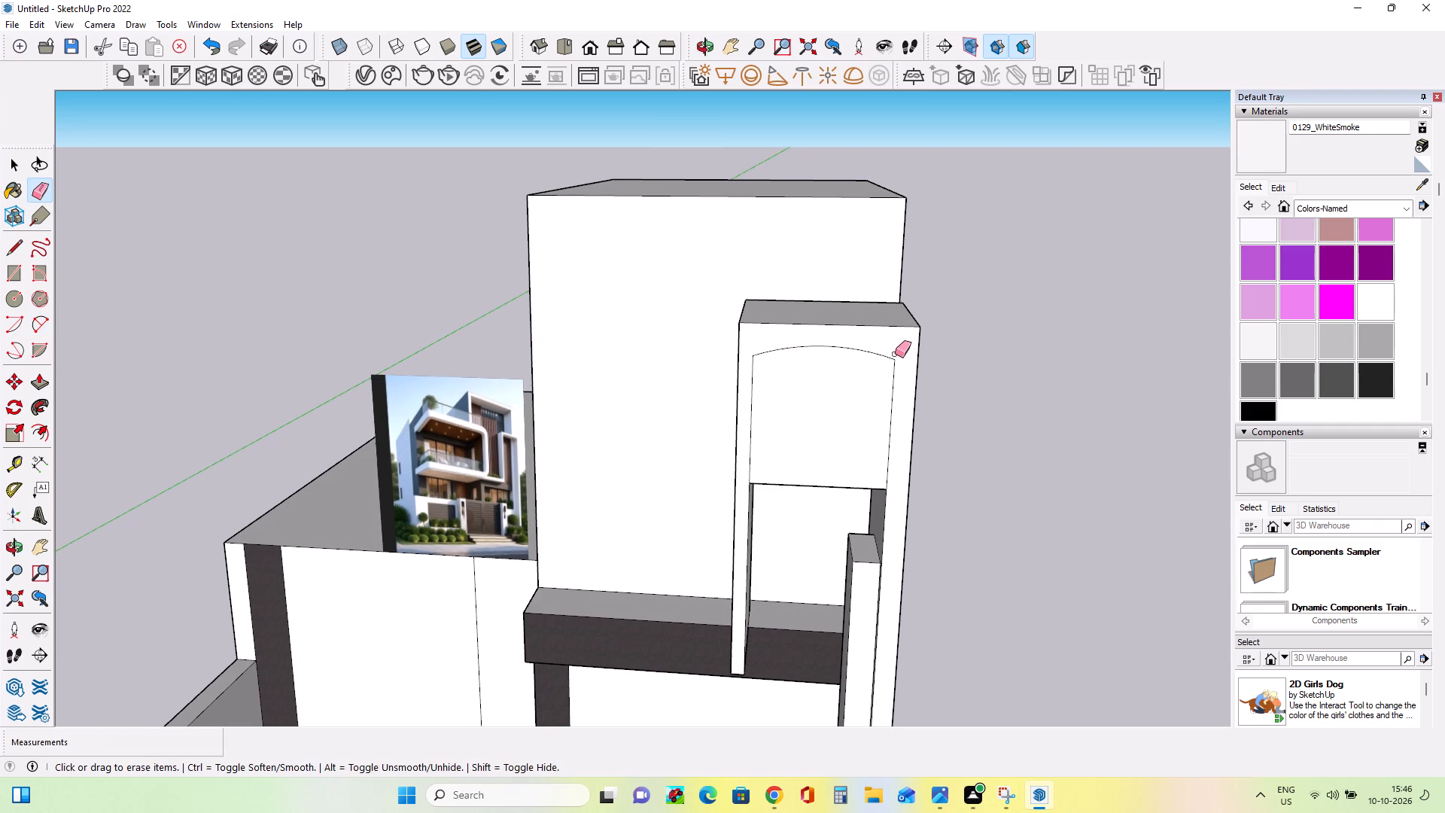
Push/Pull the arched face about 5' 6" inward through the head panel.
left_click(42, 382)
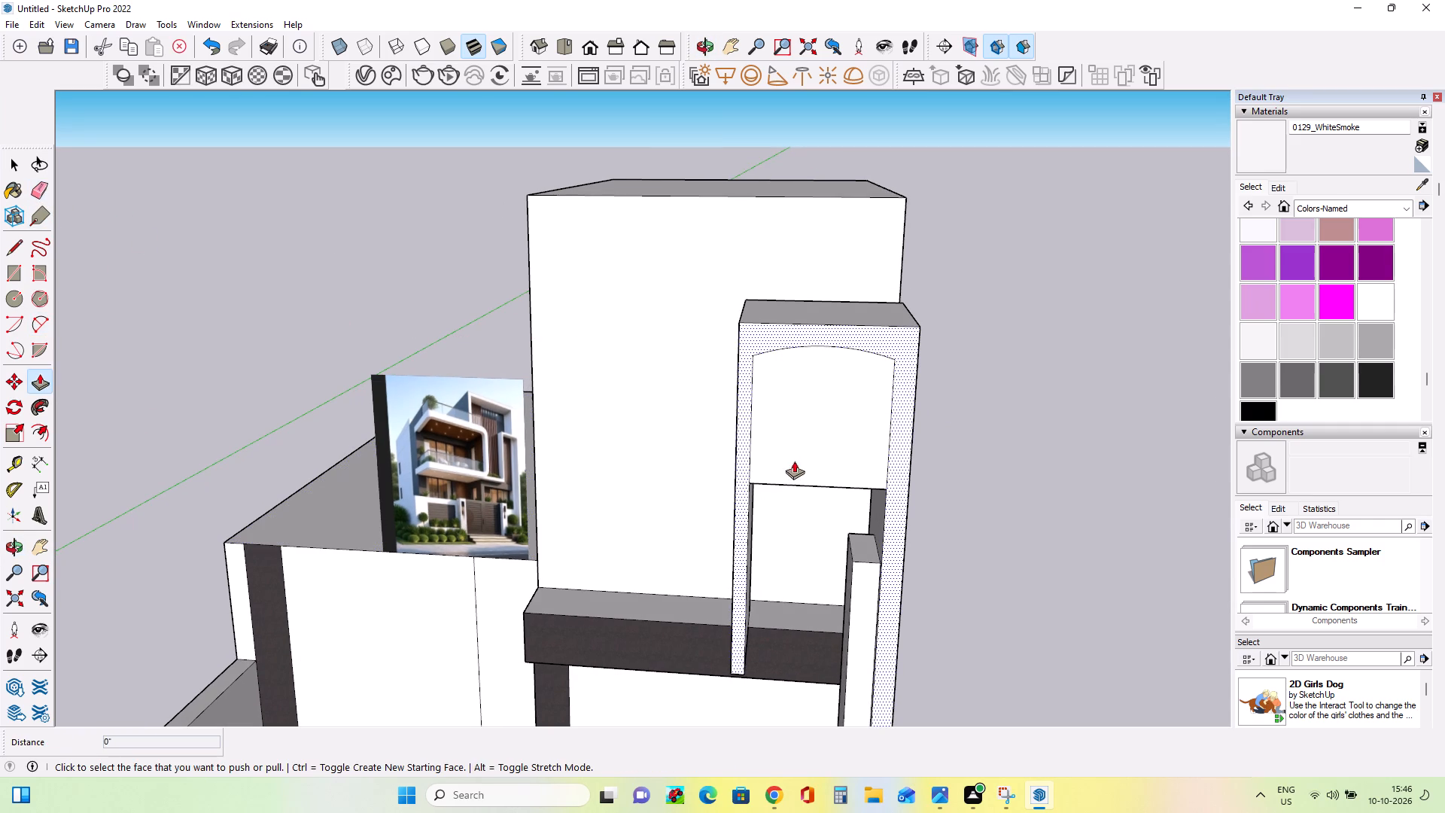
left_click(795, 456)
left_click(796, 419)
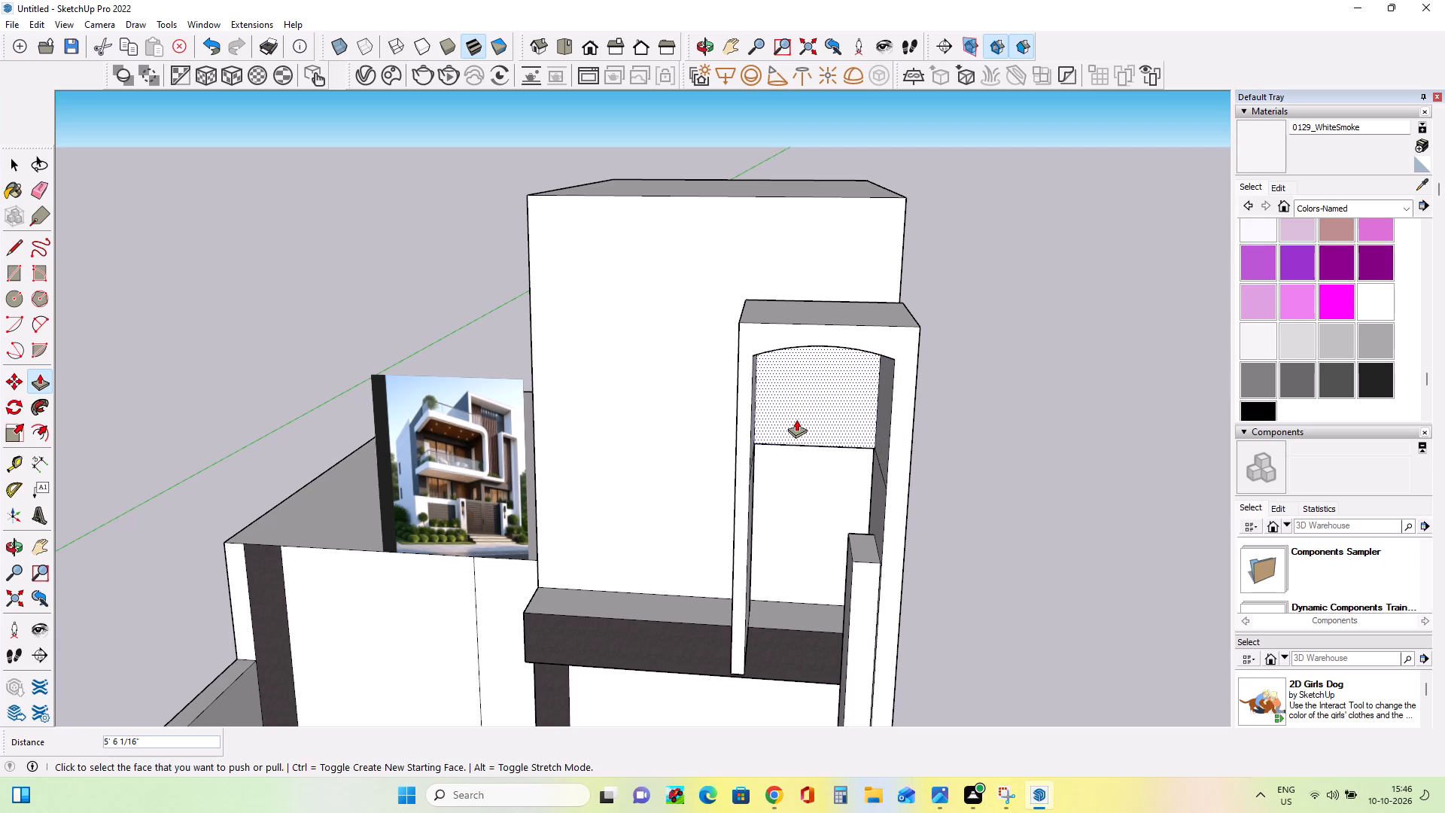
Delete the recessed arched face inside the side frame's head.
middle_click_drag(872, 484, 1004, 395)
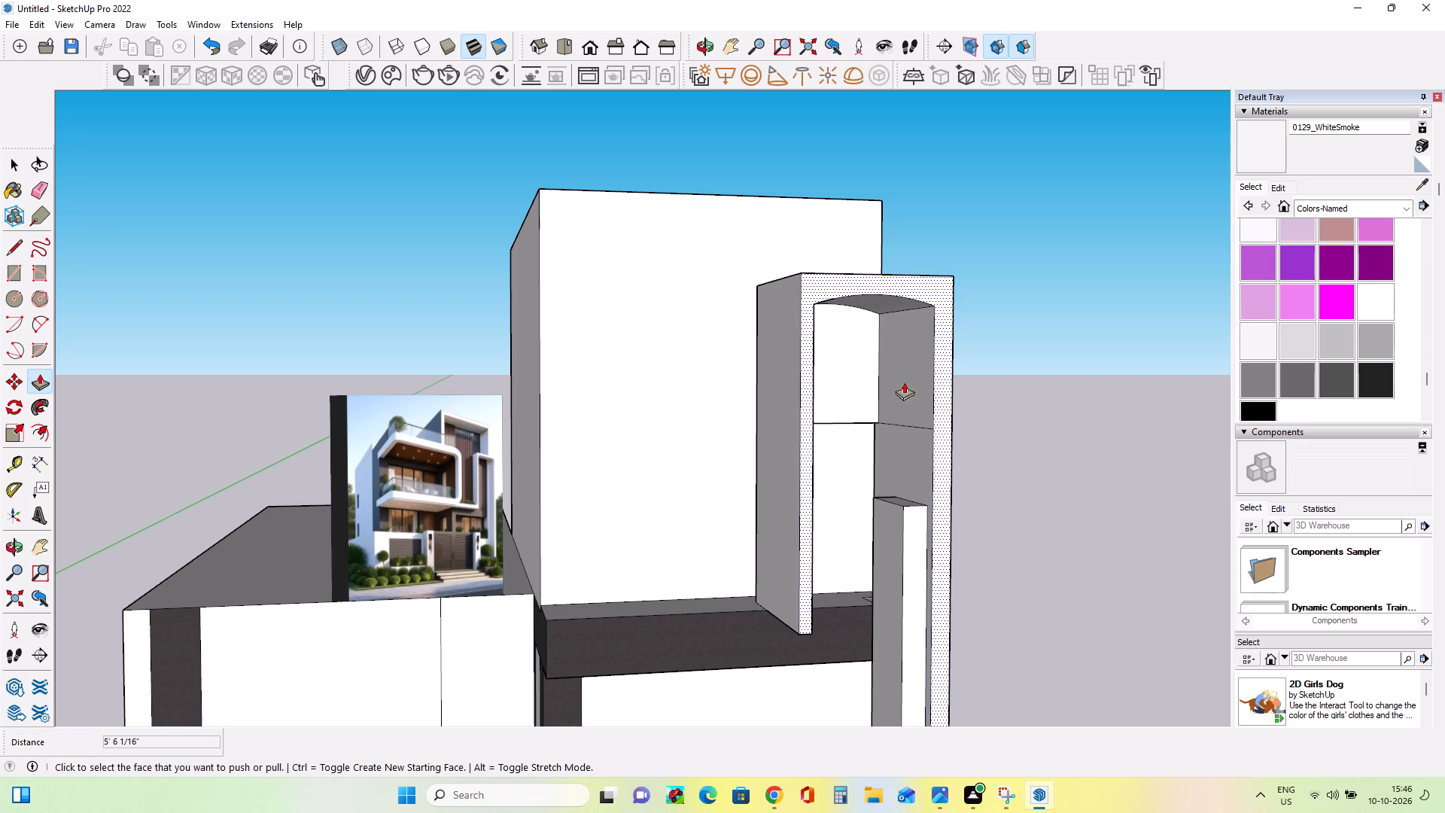
middle_click_drag(1085, 422, 796, 563)
middle_click_drag(854, 520, 1036, 454)
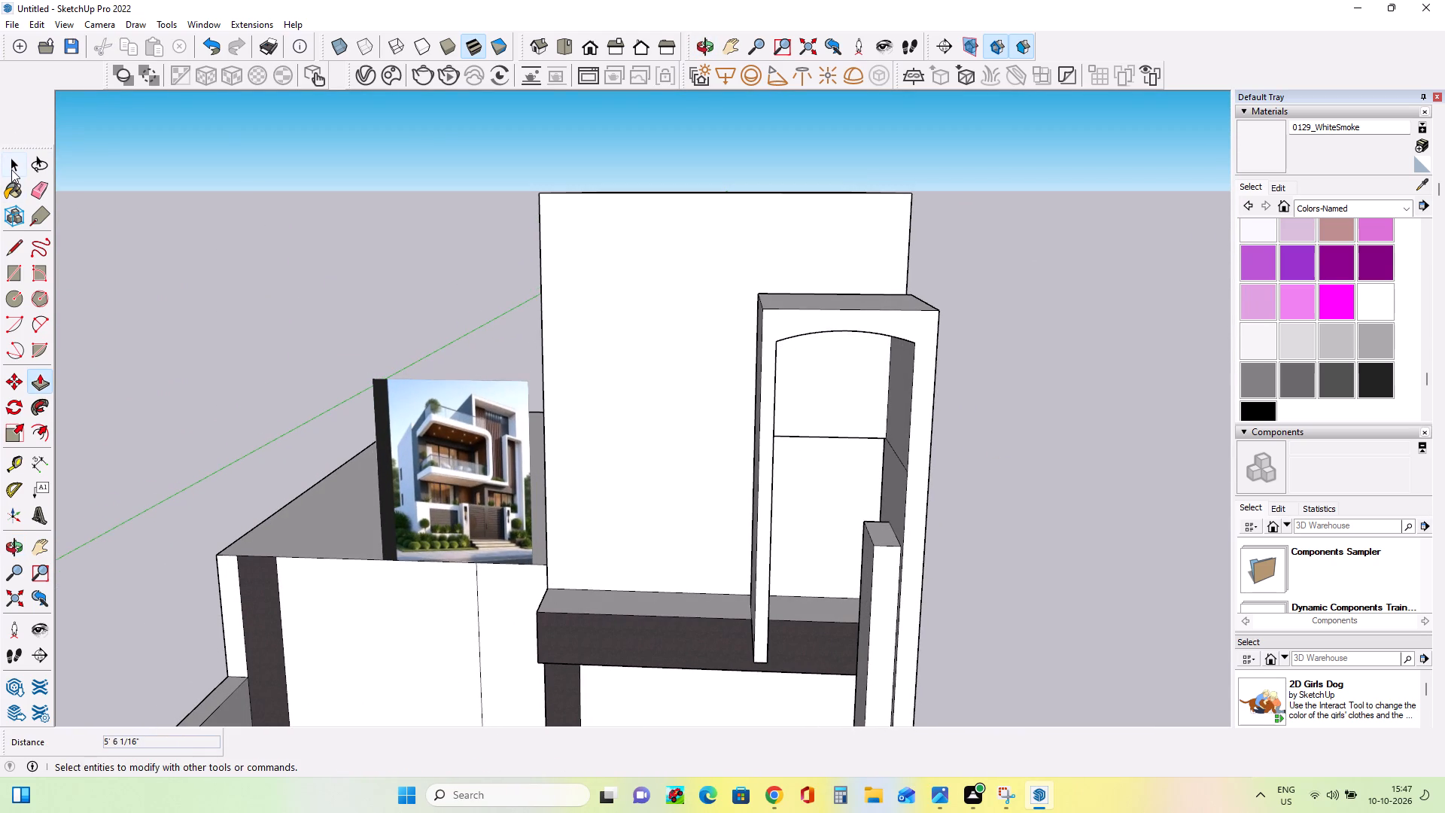
left_click(11, 169)
left_click(829, 389)
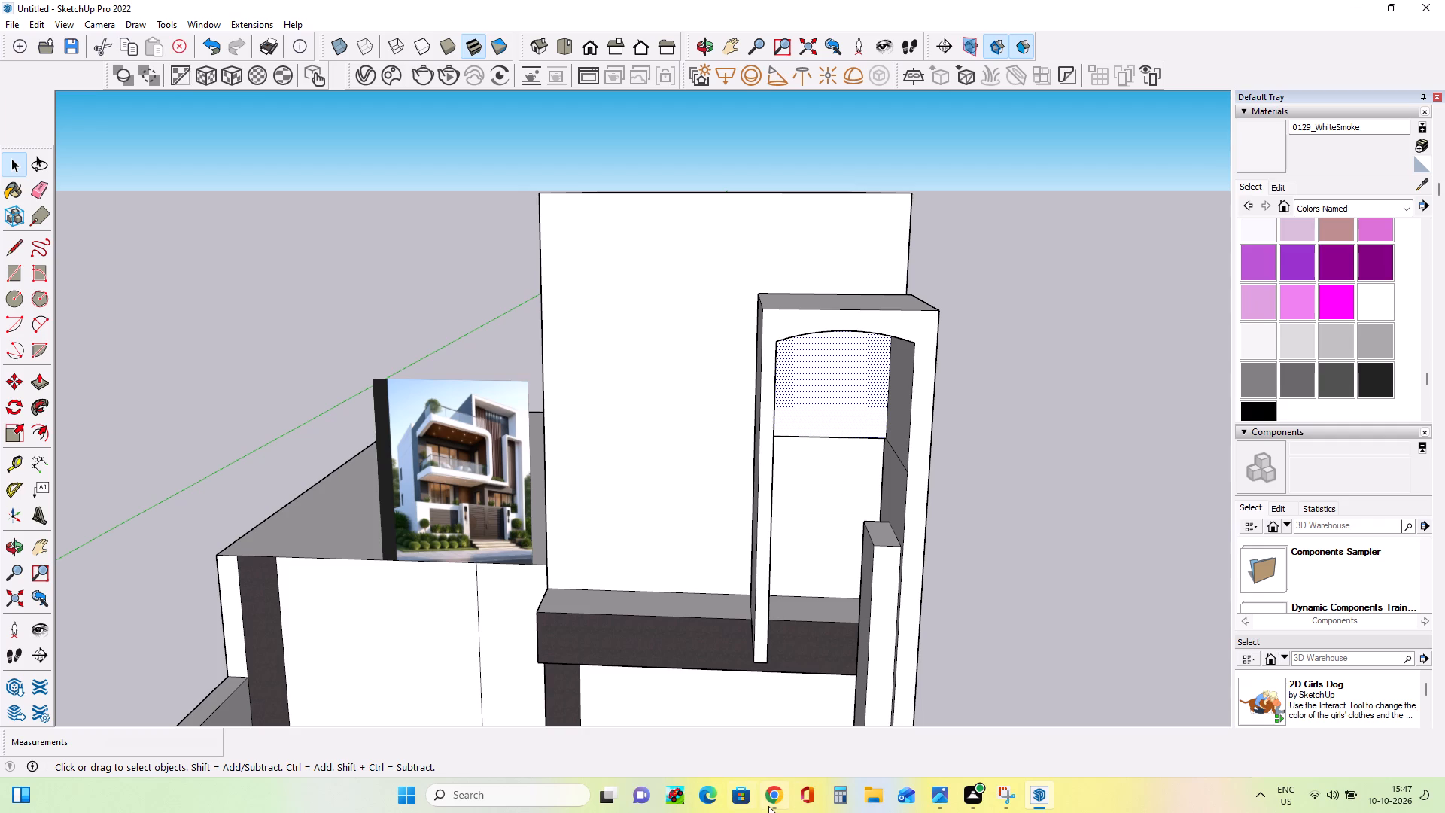
key("Delete")
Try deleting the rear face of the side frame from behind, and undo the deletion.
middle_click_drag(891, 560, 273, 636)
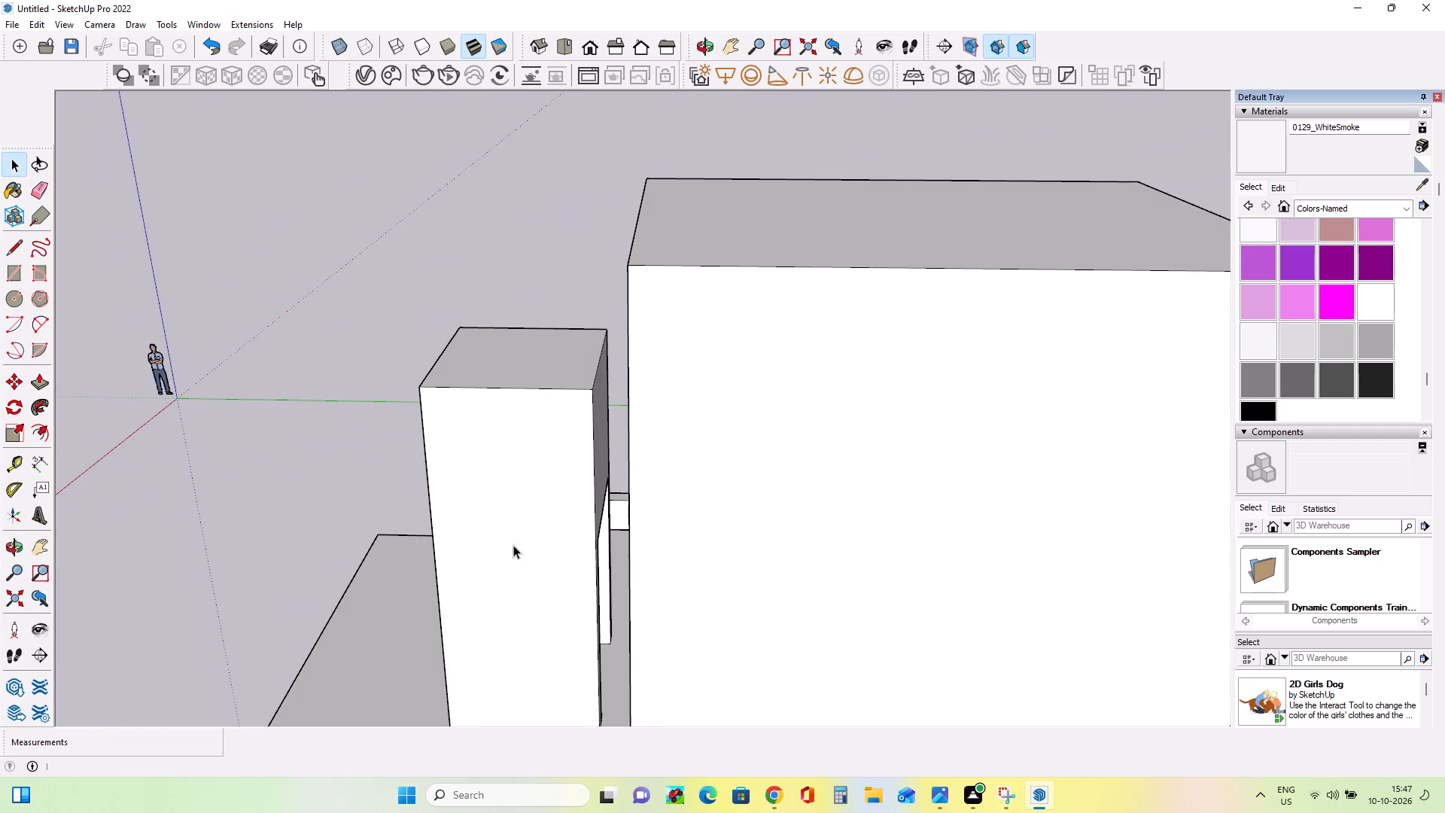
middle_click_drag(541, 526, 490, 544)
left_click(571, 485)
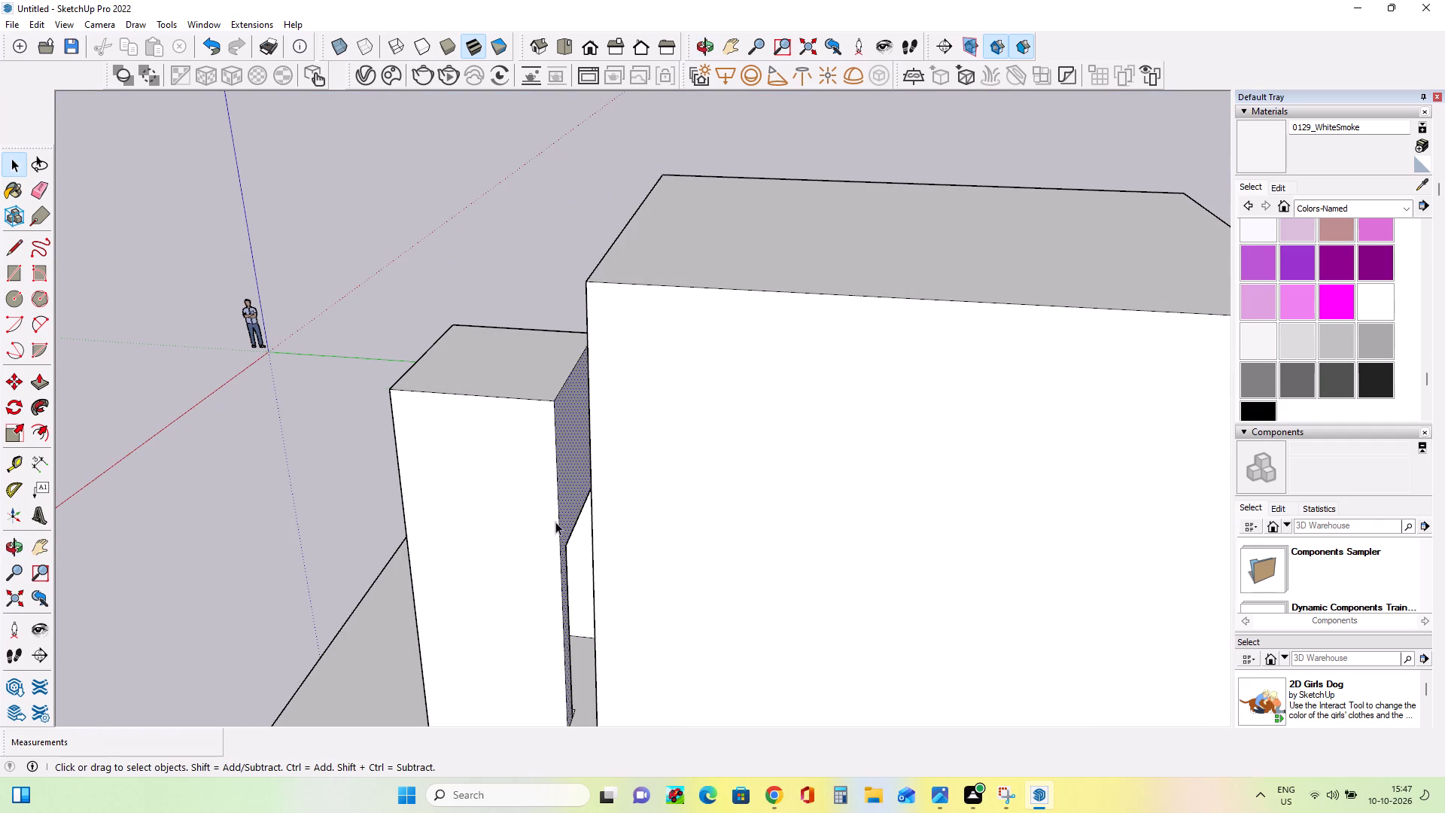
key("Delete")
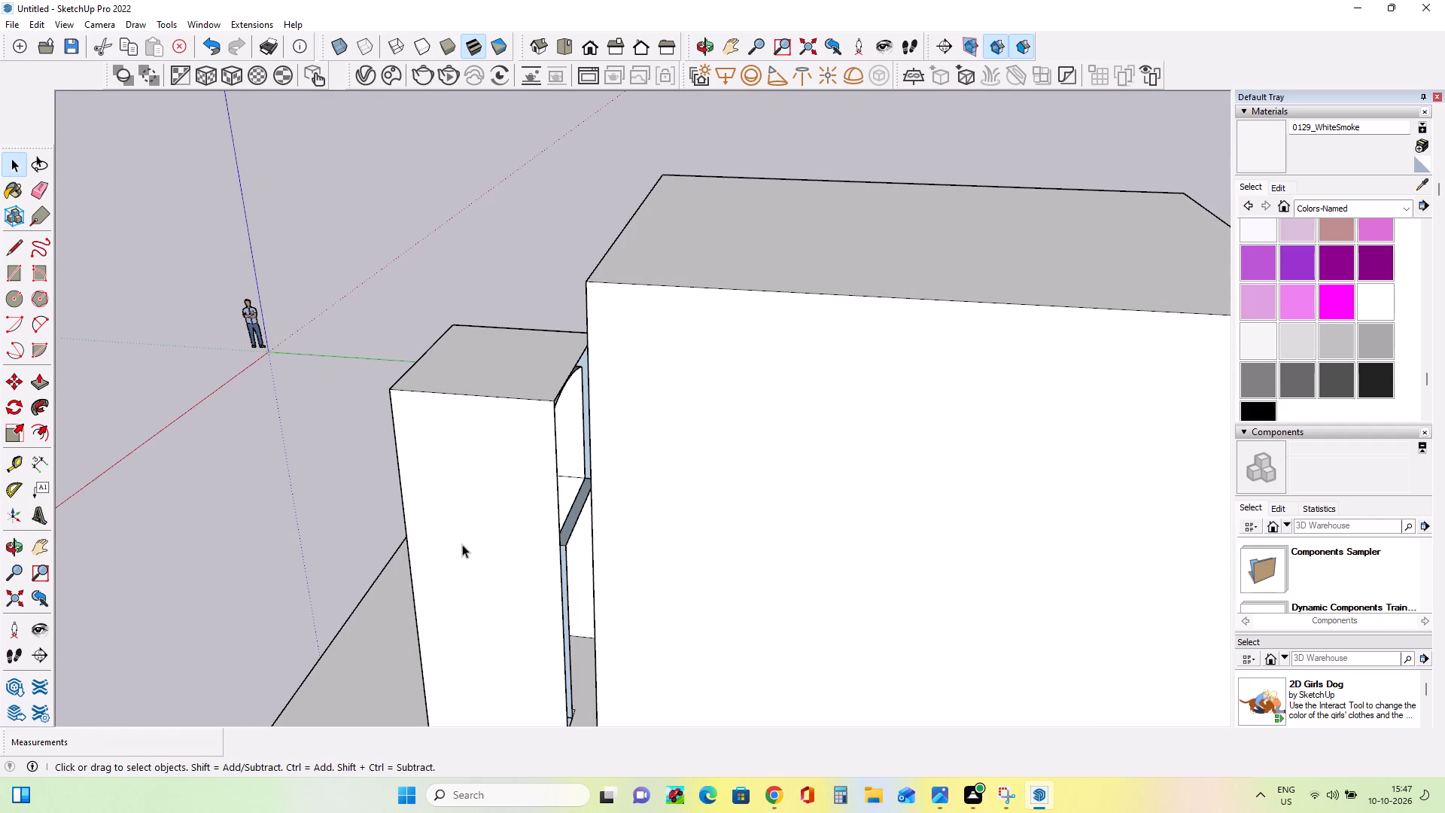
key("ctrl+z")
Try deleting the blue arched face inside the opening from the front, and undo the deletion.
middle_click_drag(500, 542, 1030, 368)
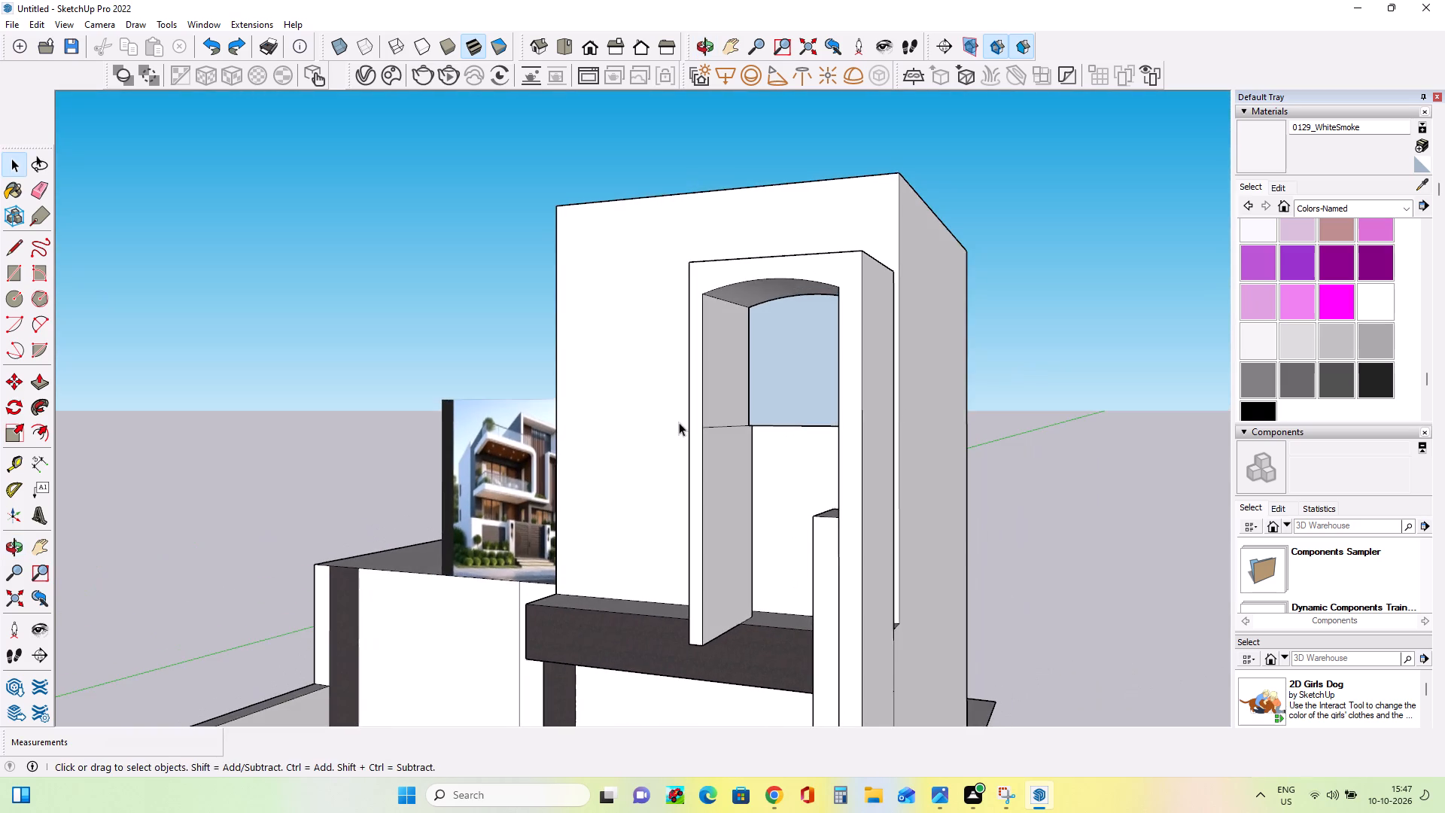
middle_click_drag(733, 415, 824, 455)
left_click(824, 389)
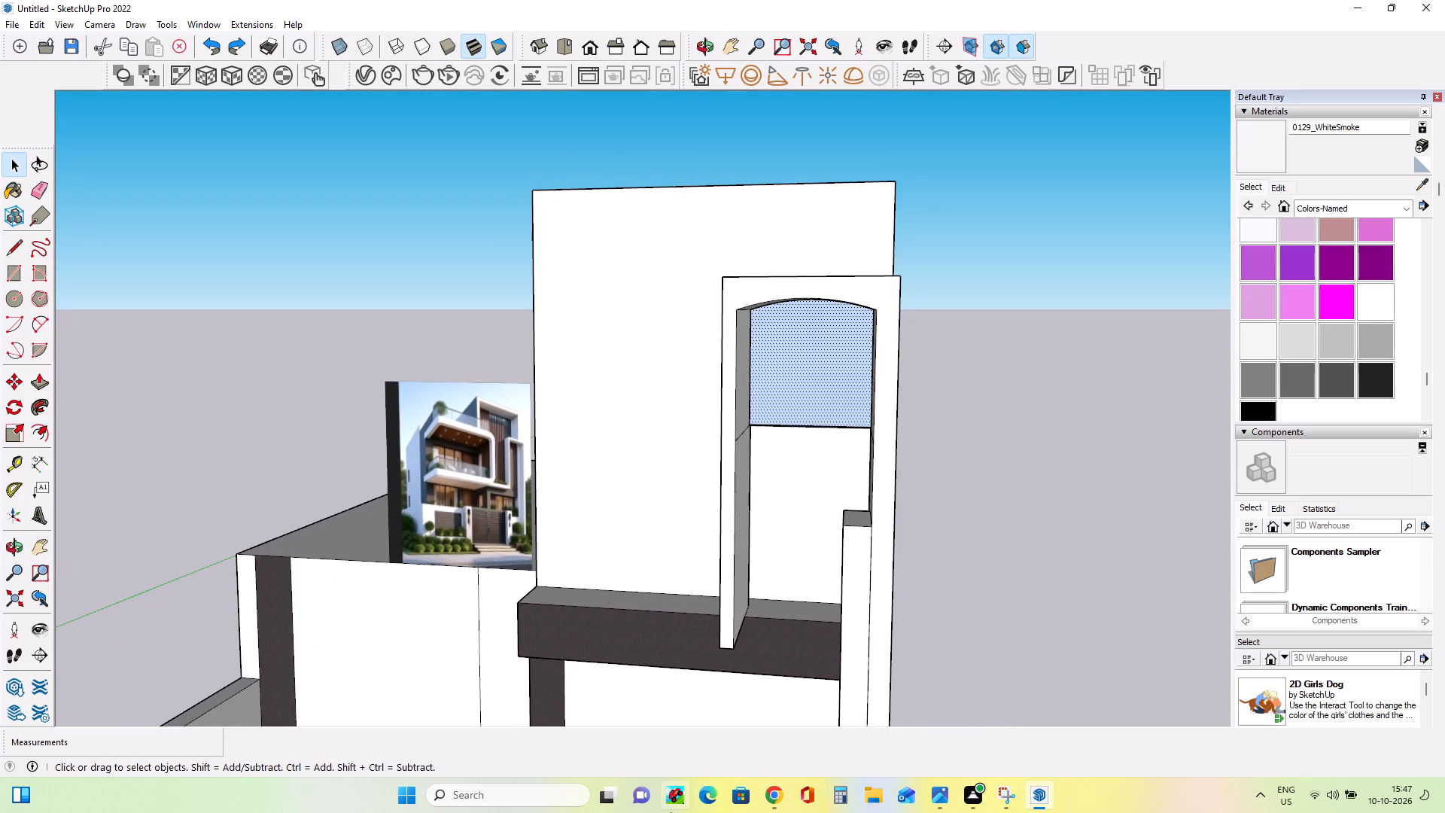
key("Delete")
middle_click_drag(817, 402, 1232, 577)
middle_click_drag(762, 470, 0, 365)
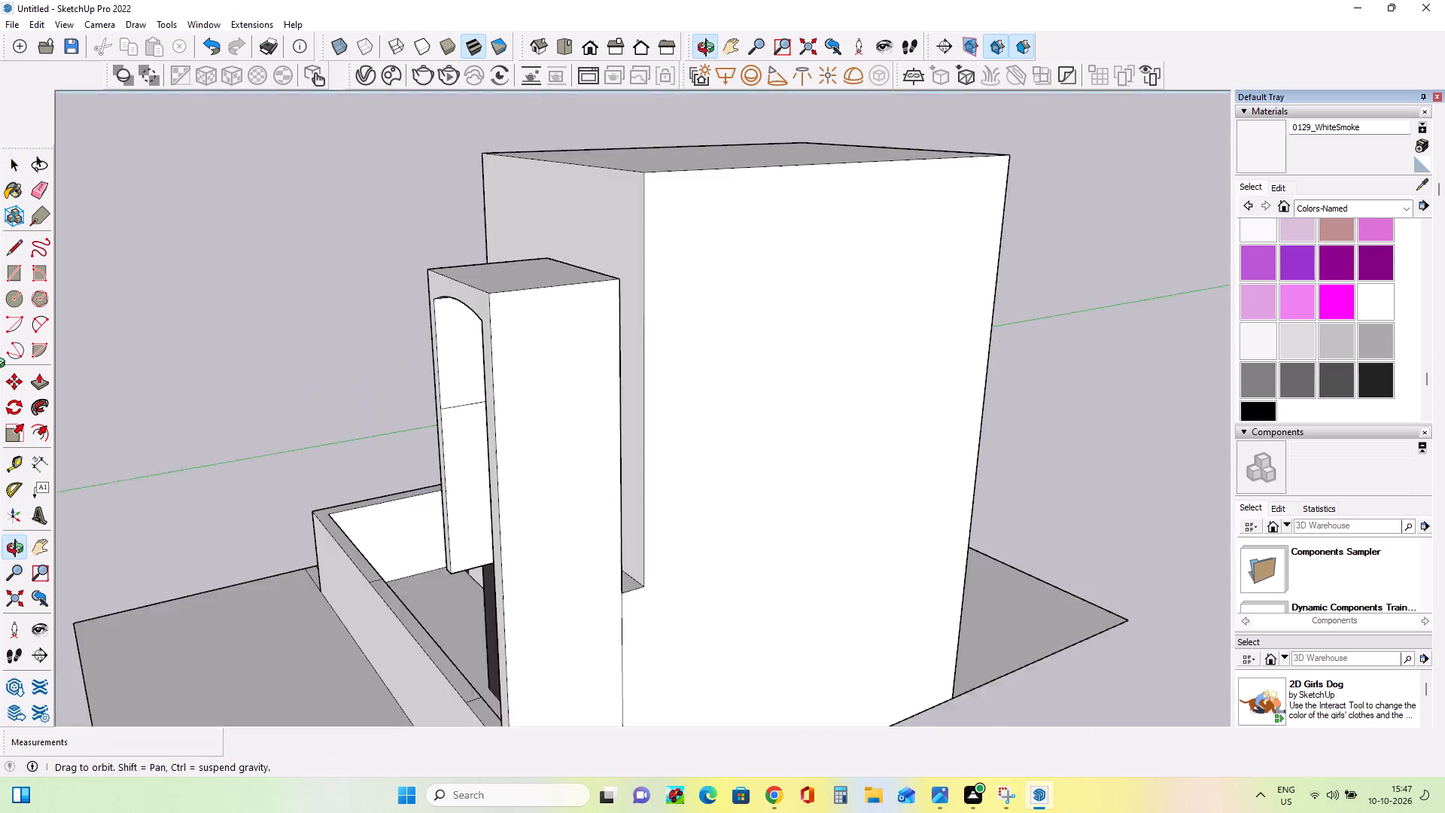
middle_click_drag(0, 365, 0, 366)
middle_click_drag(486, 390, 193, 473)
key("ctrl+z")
Examine the arched recess and the side frame's rear face from the front and from behind.
middle_click_drag(388, 531, 760, 547)
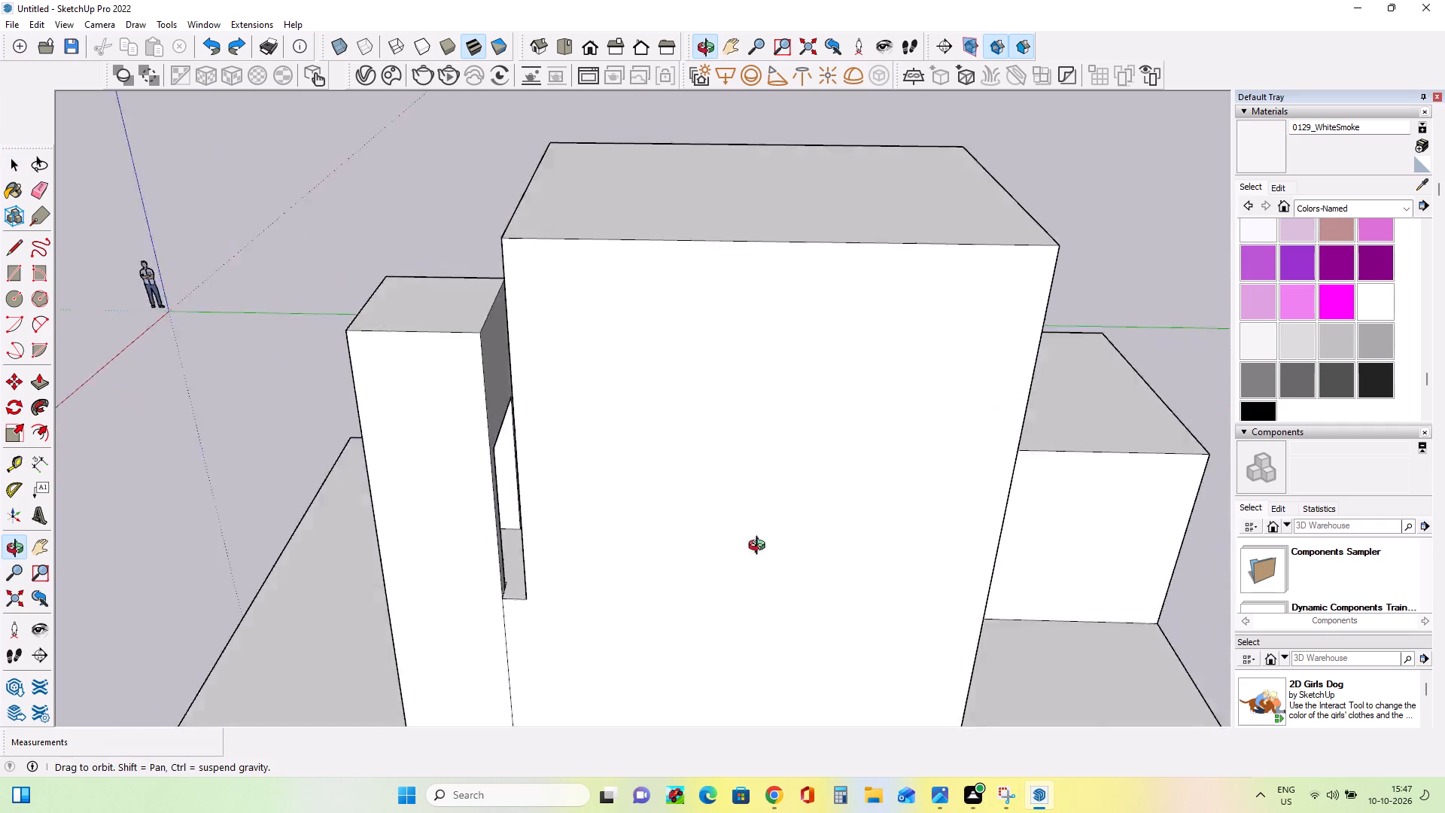
middle_click_drag(760, 547, 956, 467)
scroll(793, 263, "up", 3)
middle_click_drag(771, 399, 830, 330)
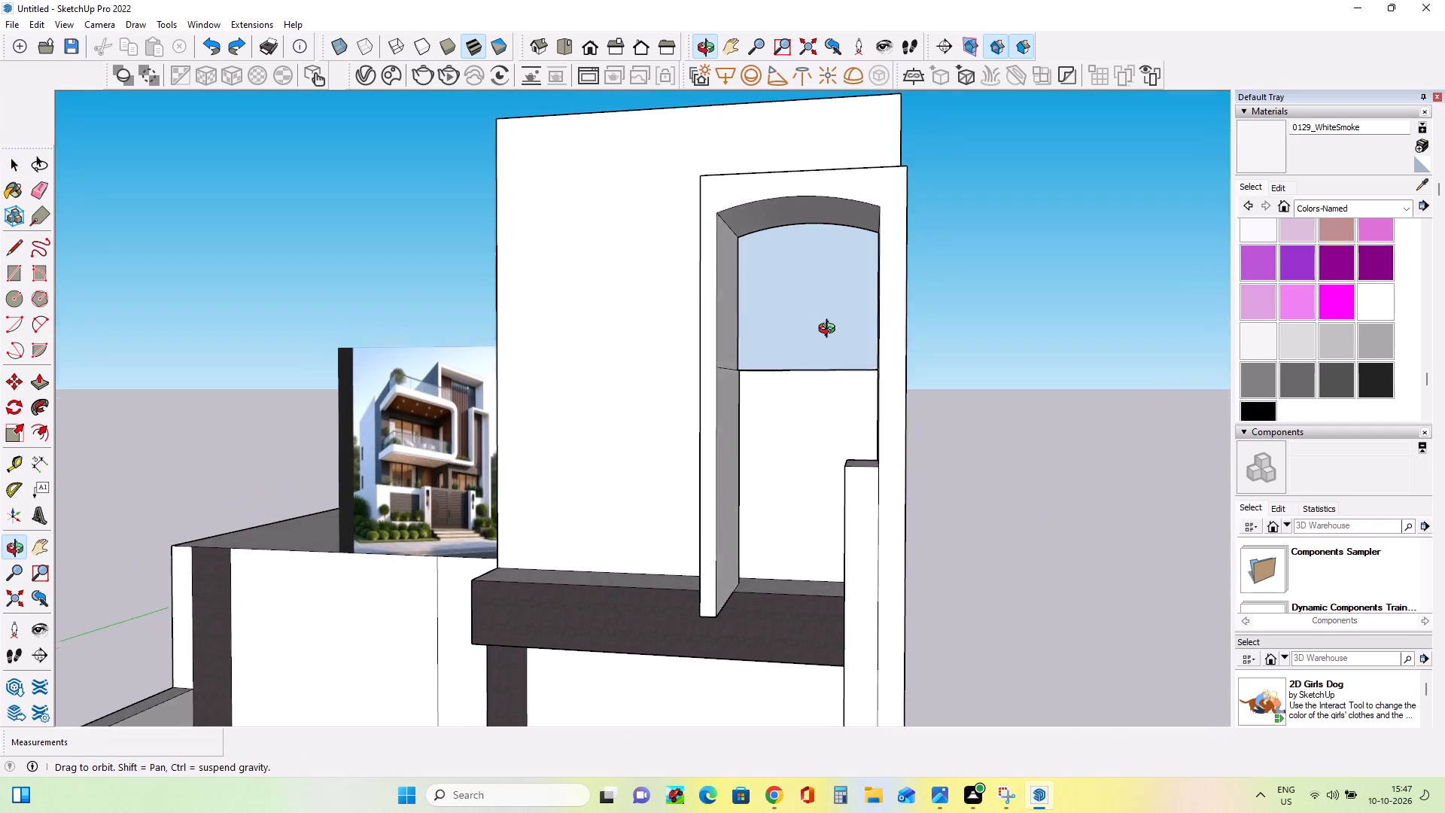
middle_click_drag(830, 330, 832, 332)
middle_click_drag(789, 390, 764, 430)
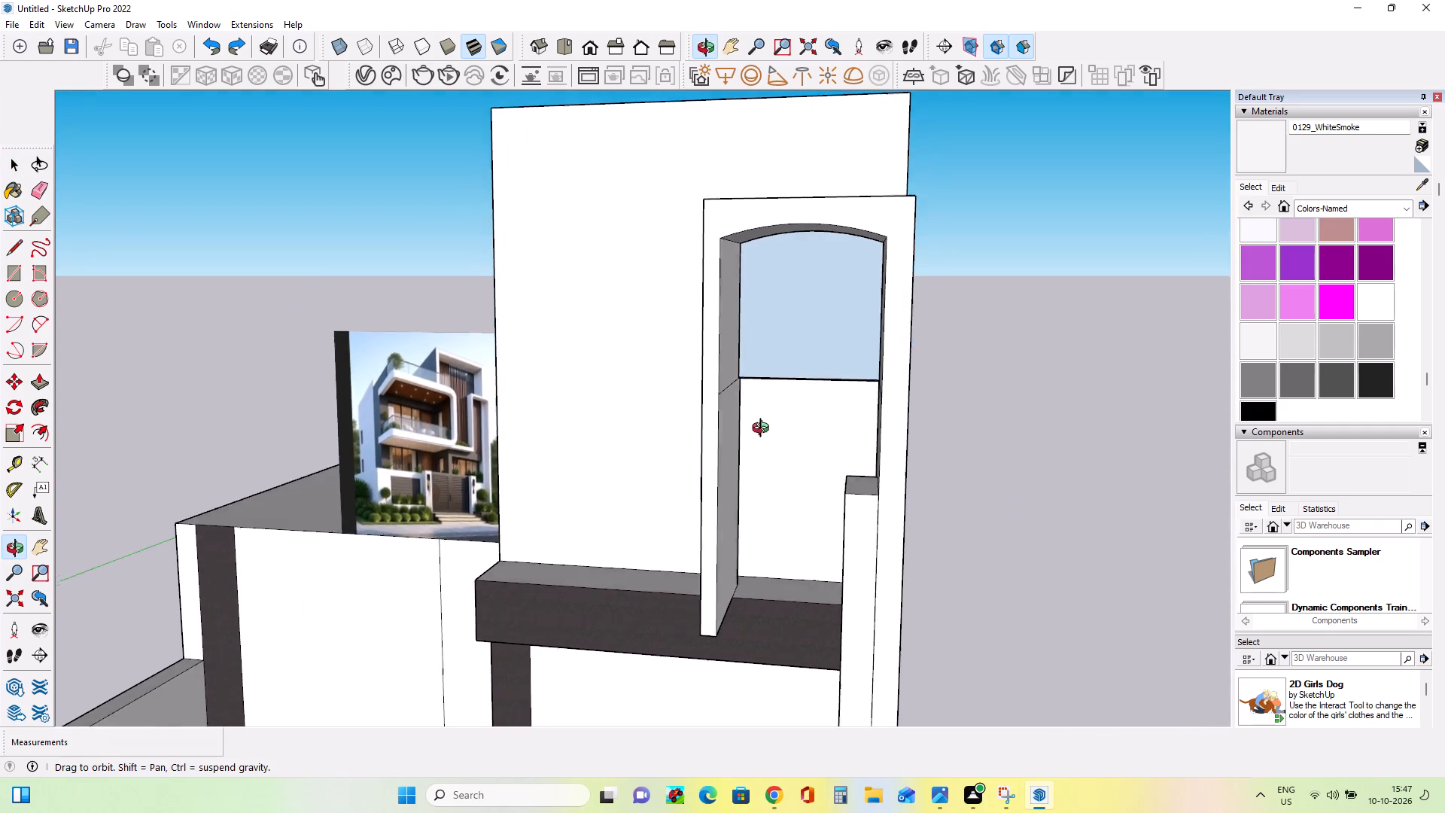
middle_click_drag(764, 430, 103, 449)
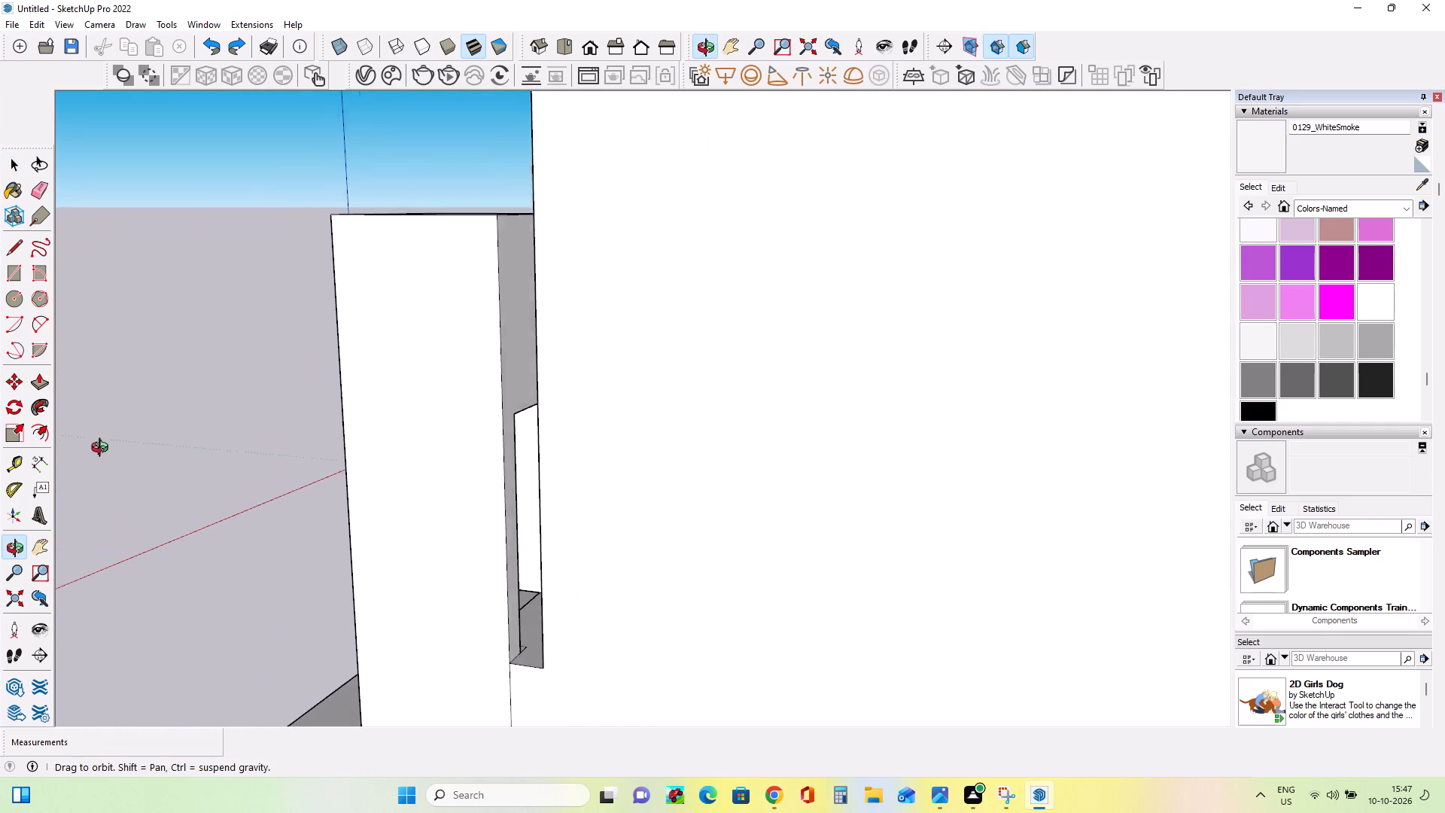
middle_click_drag(103, 449, 128, 446)
middle_click(128, 446)
middle_click_drag(175, 458, 392, 498)
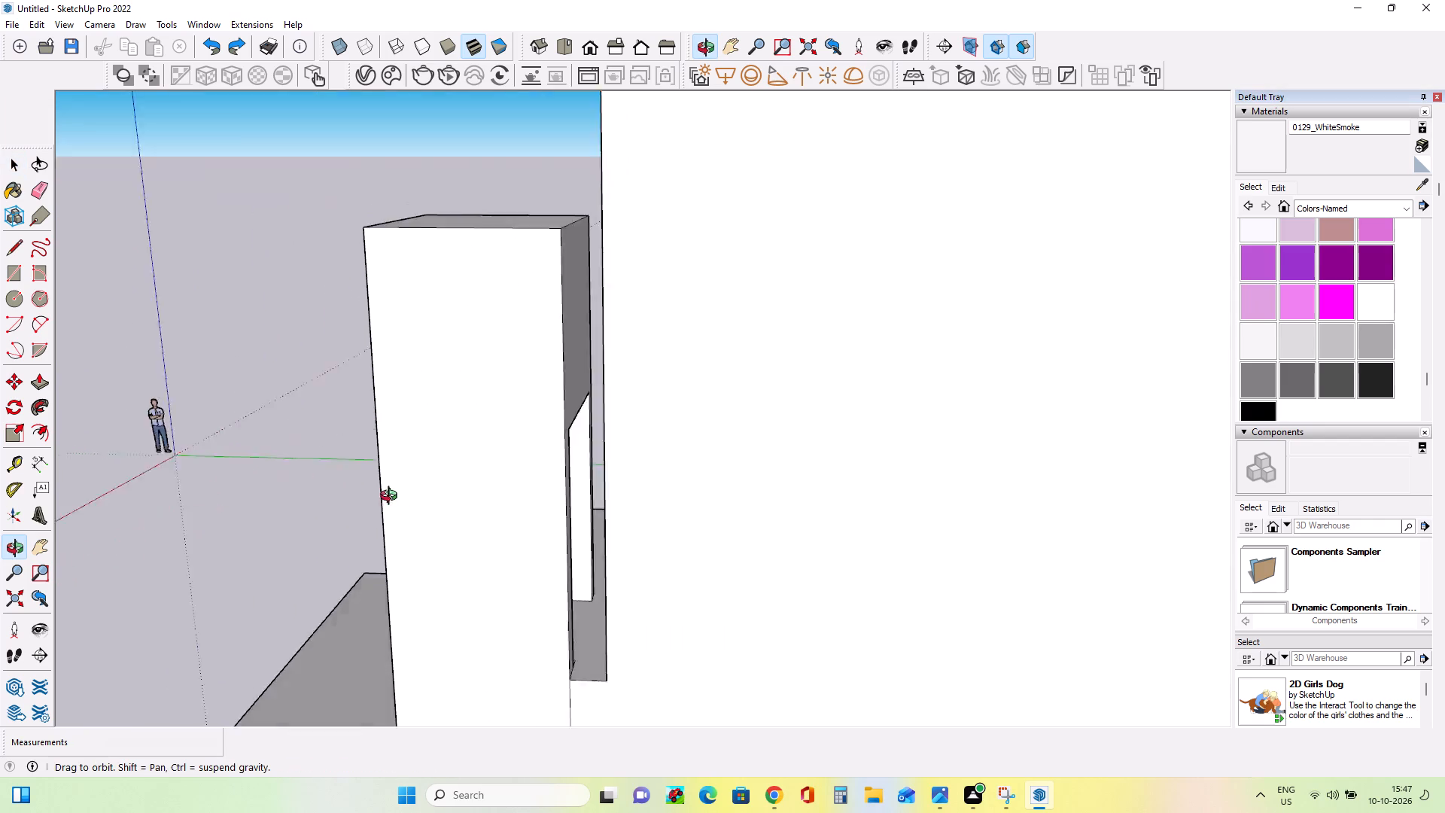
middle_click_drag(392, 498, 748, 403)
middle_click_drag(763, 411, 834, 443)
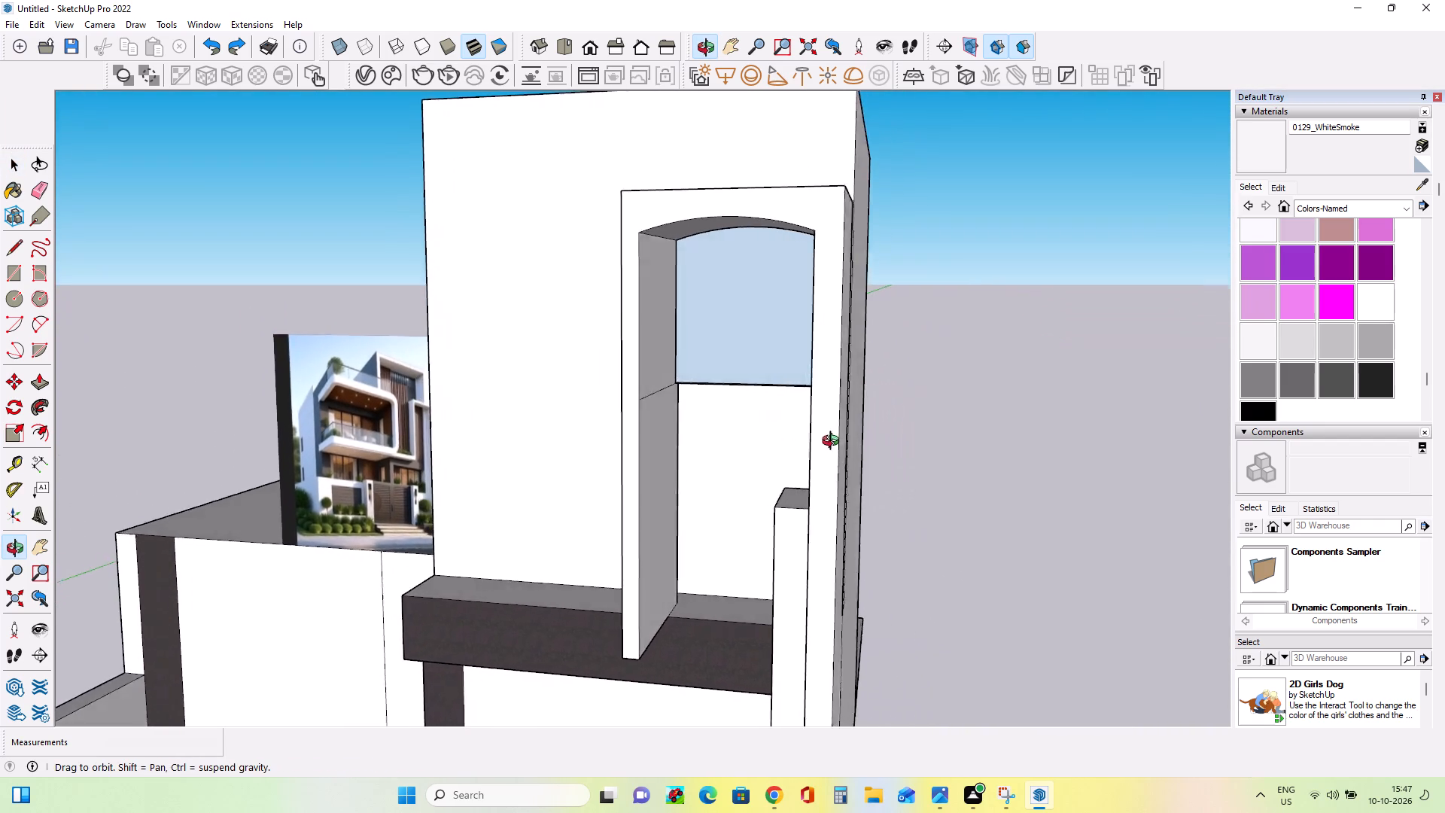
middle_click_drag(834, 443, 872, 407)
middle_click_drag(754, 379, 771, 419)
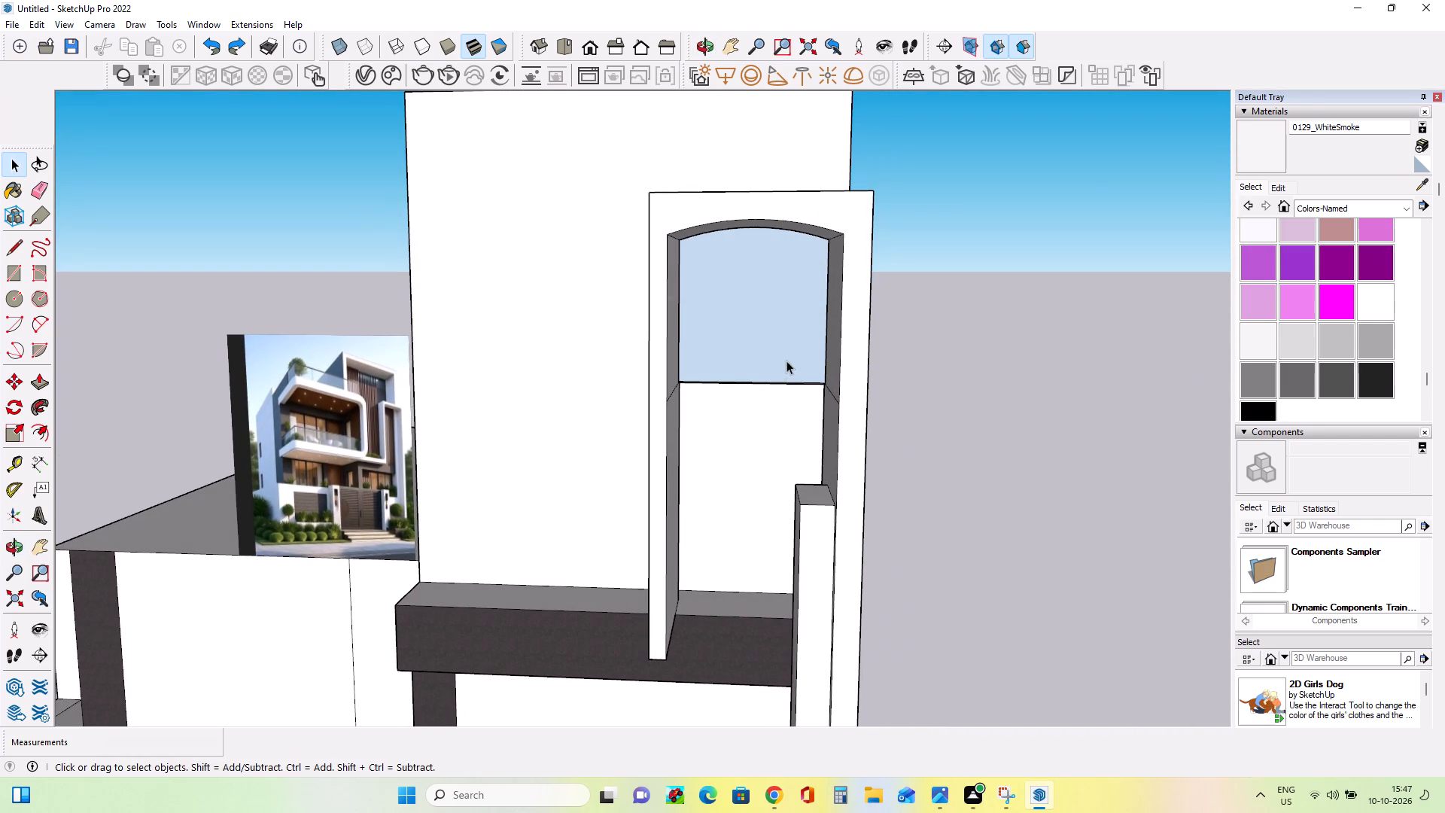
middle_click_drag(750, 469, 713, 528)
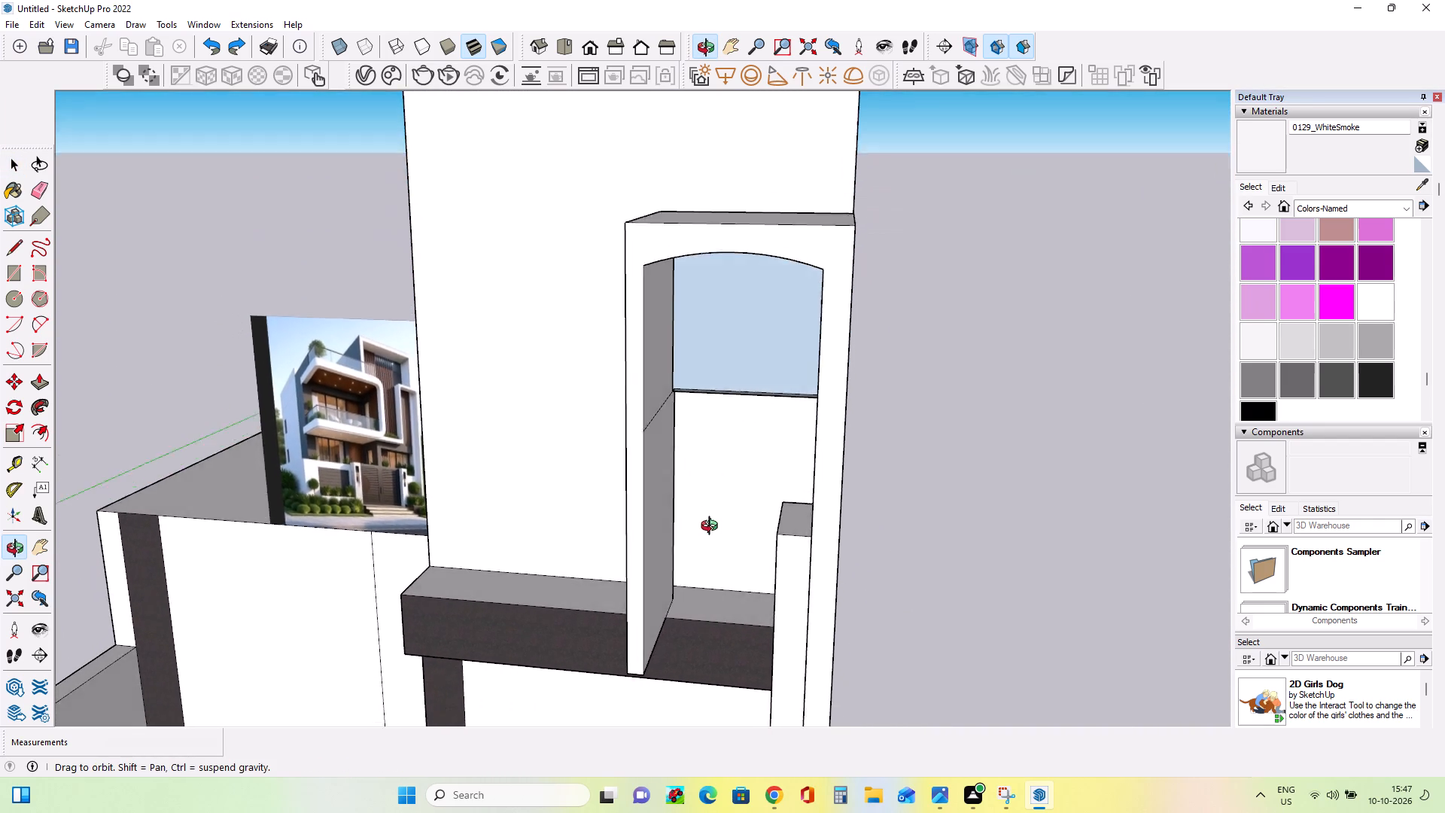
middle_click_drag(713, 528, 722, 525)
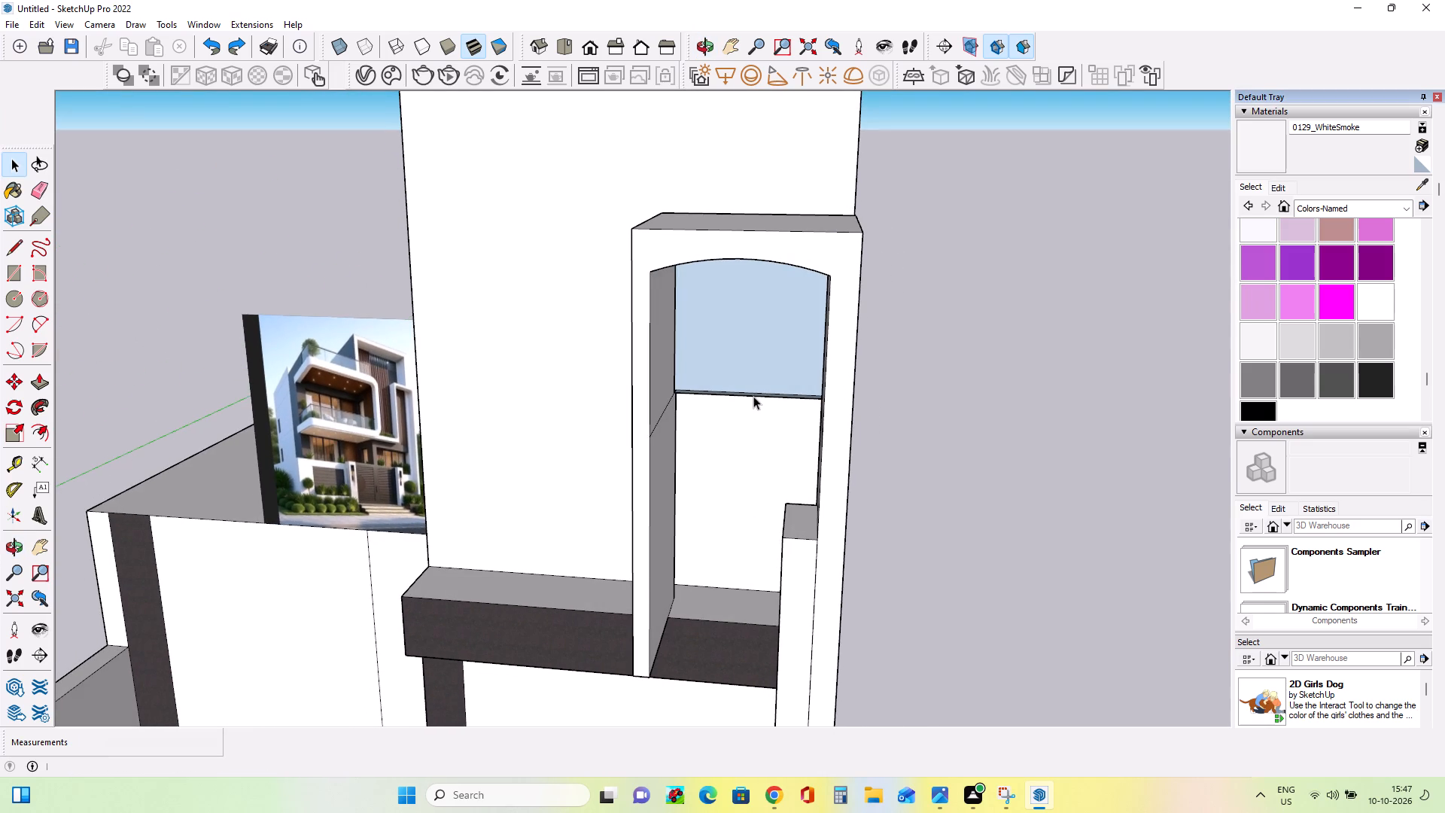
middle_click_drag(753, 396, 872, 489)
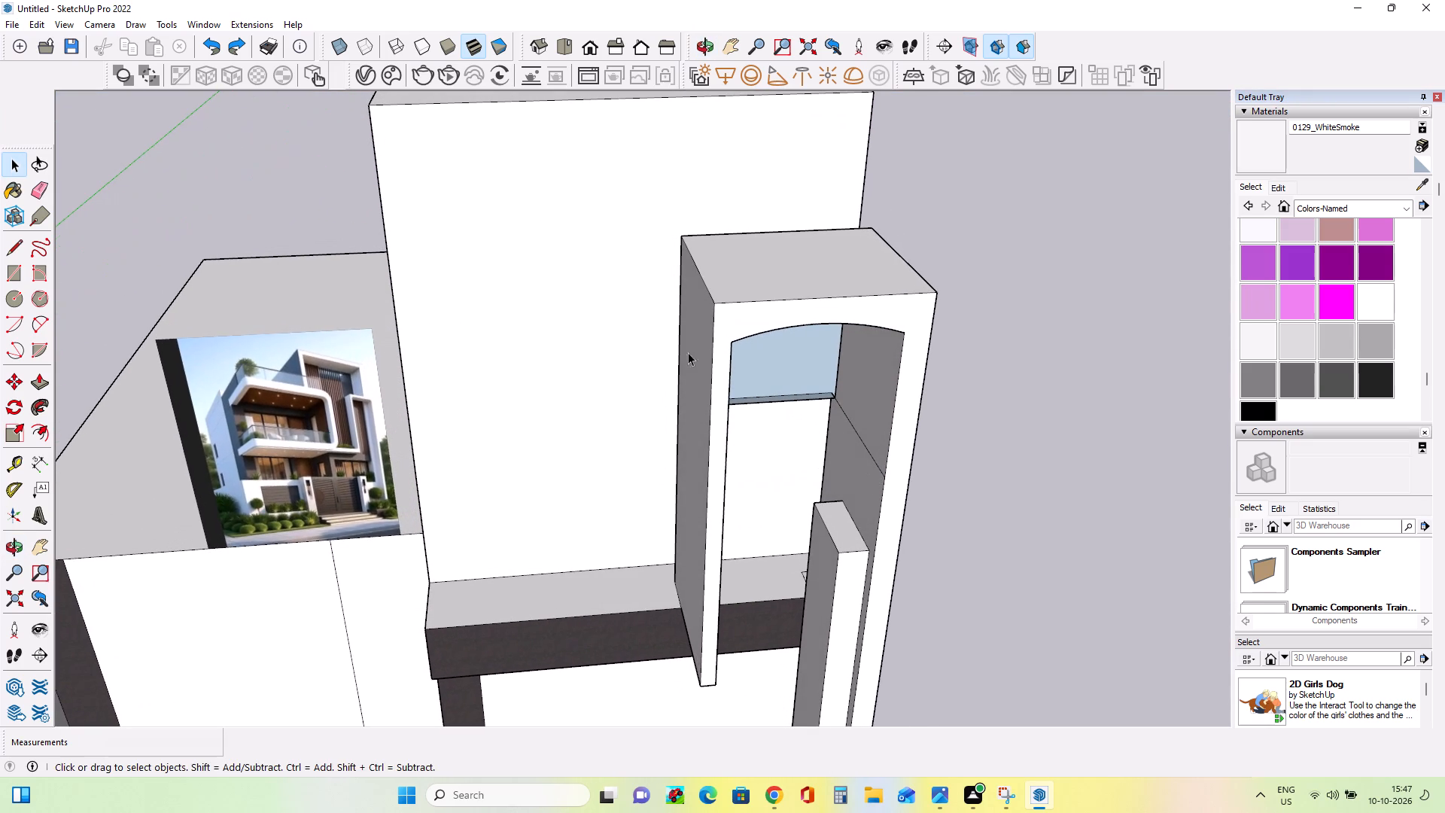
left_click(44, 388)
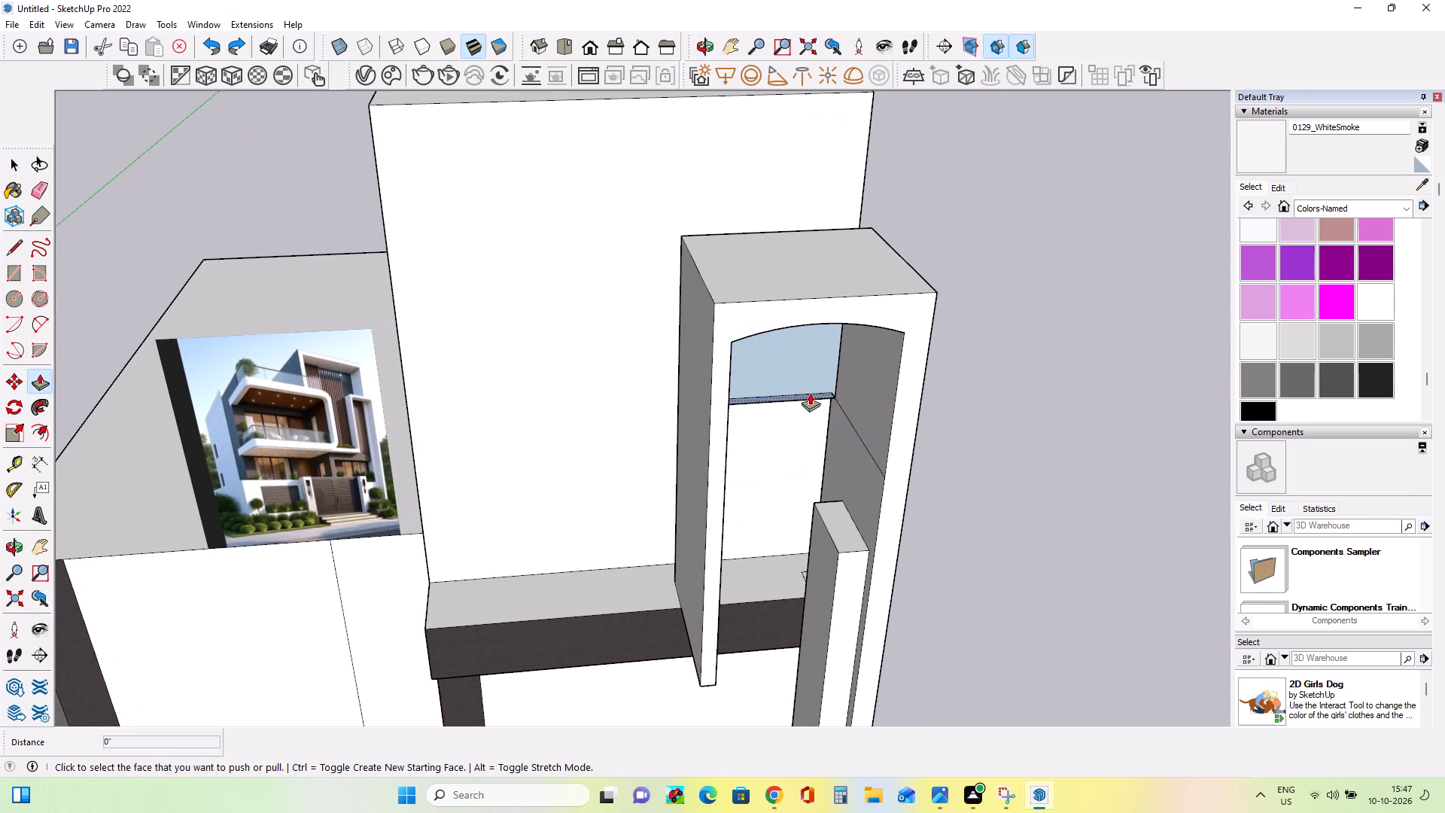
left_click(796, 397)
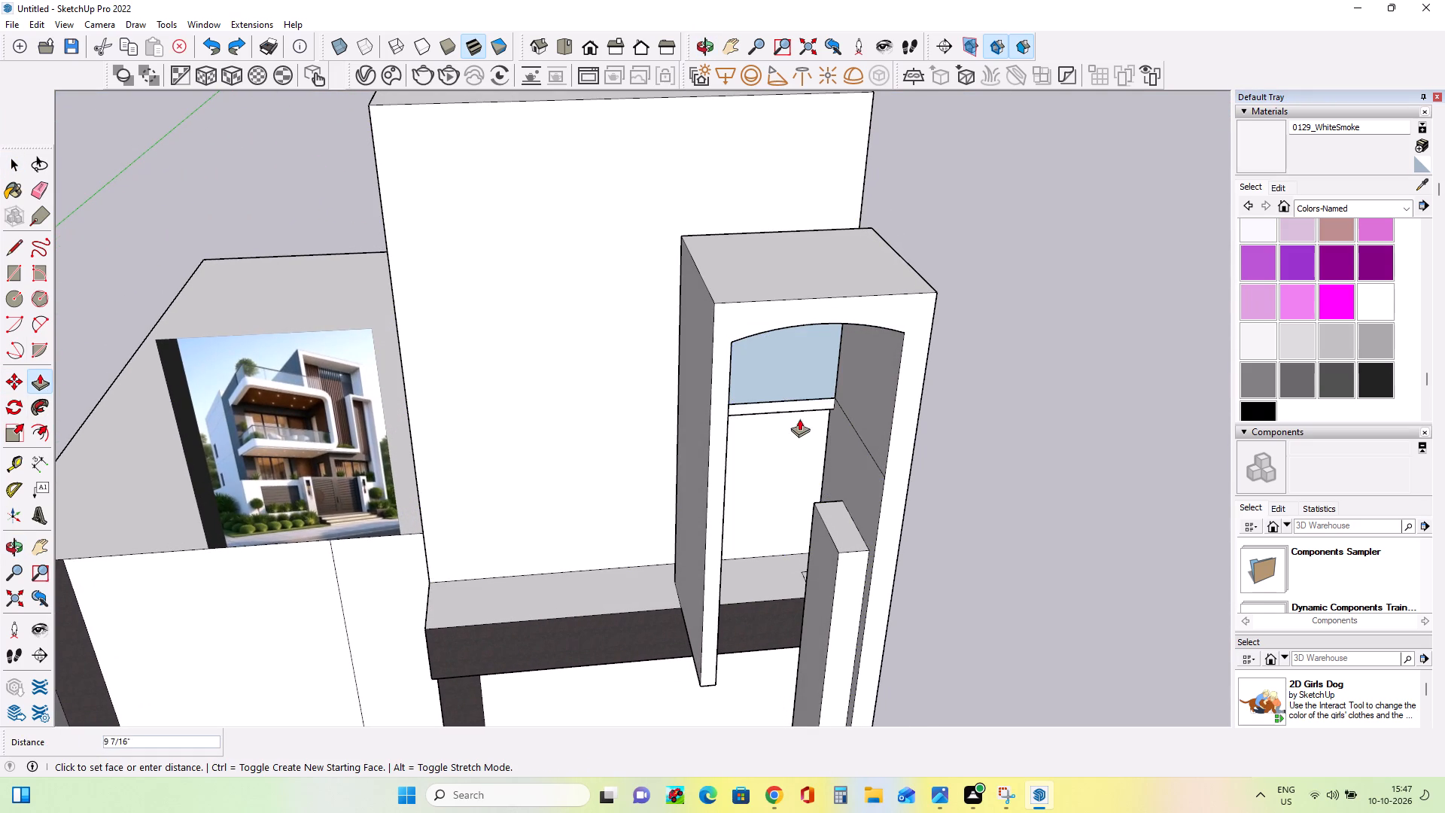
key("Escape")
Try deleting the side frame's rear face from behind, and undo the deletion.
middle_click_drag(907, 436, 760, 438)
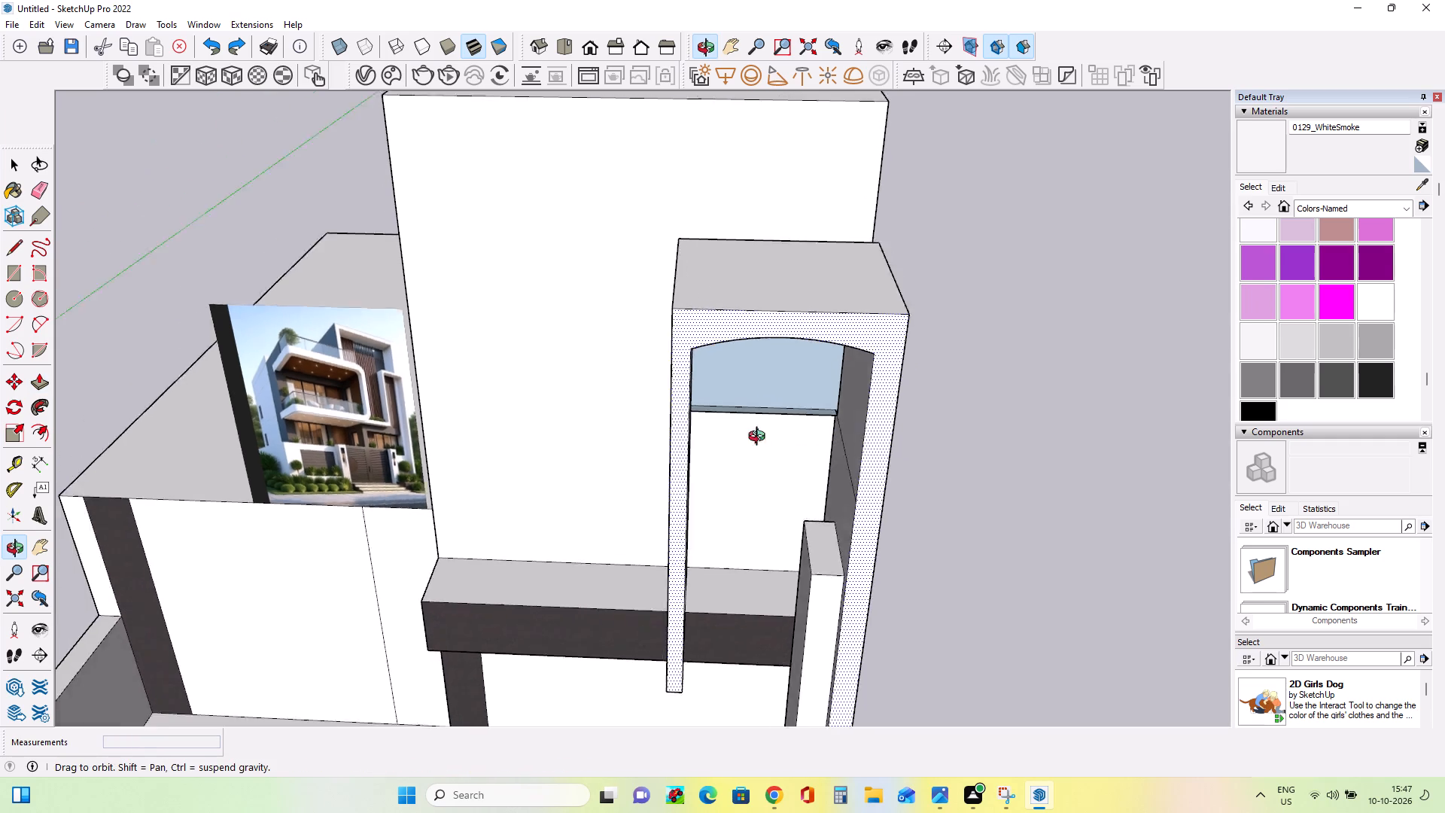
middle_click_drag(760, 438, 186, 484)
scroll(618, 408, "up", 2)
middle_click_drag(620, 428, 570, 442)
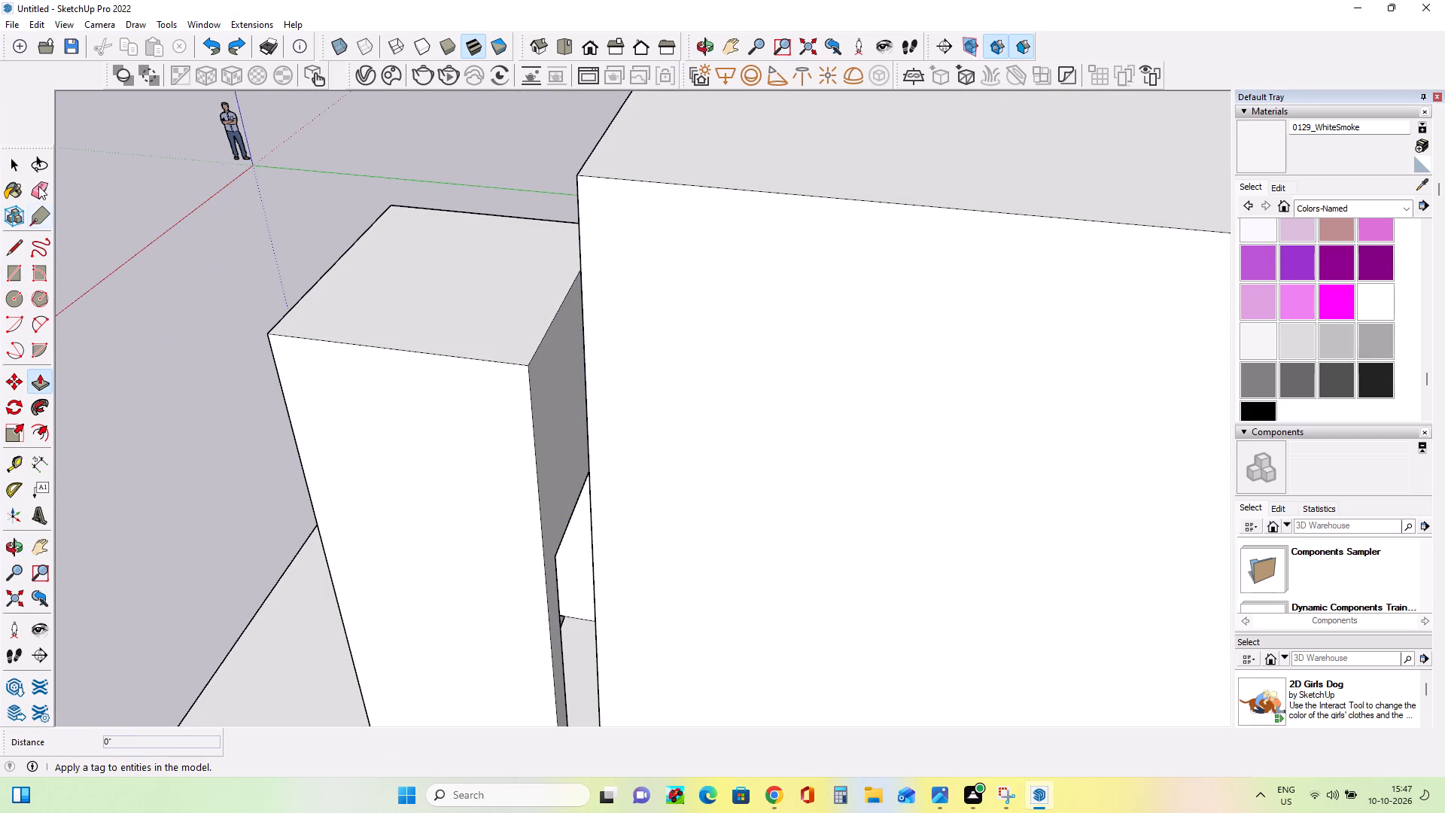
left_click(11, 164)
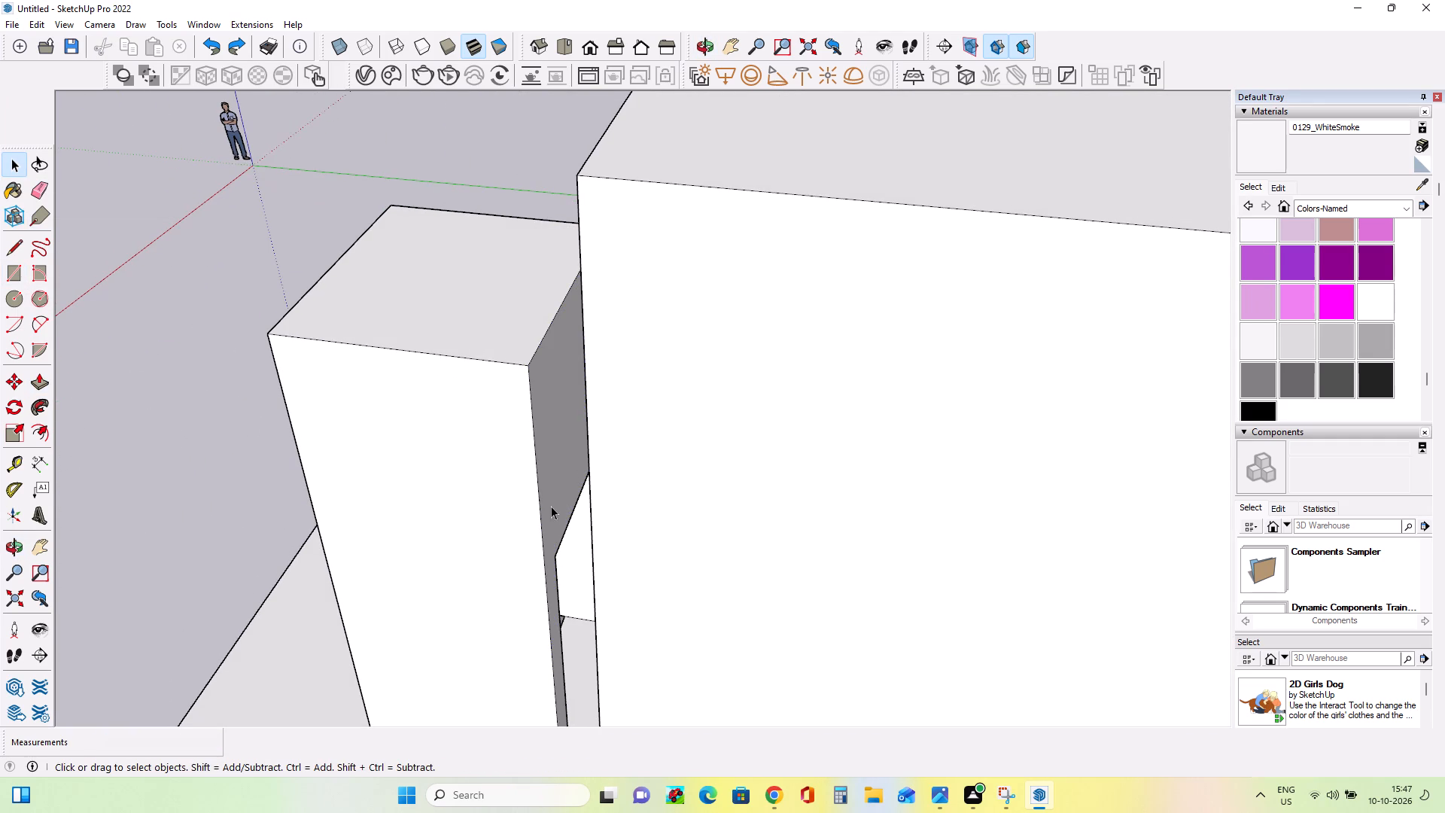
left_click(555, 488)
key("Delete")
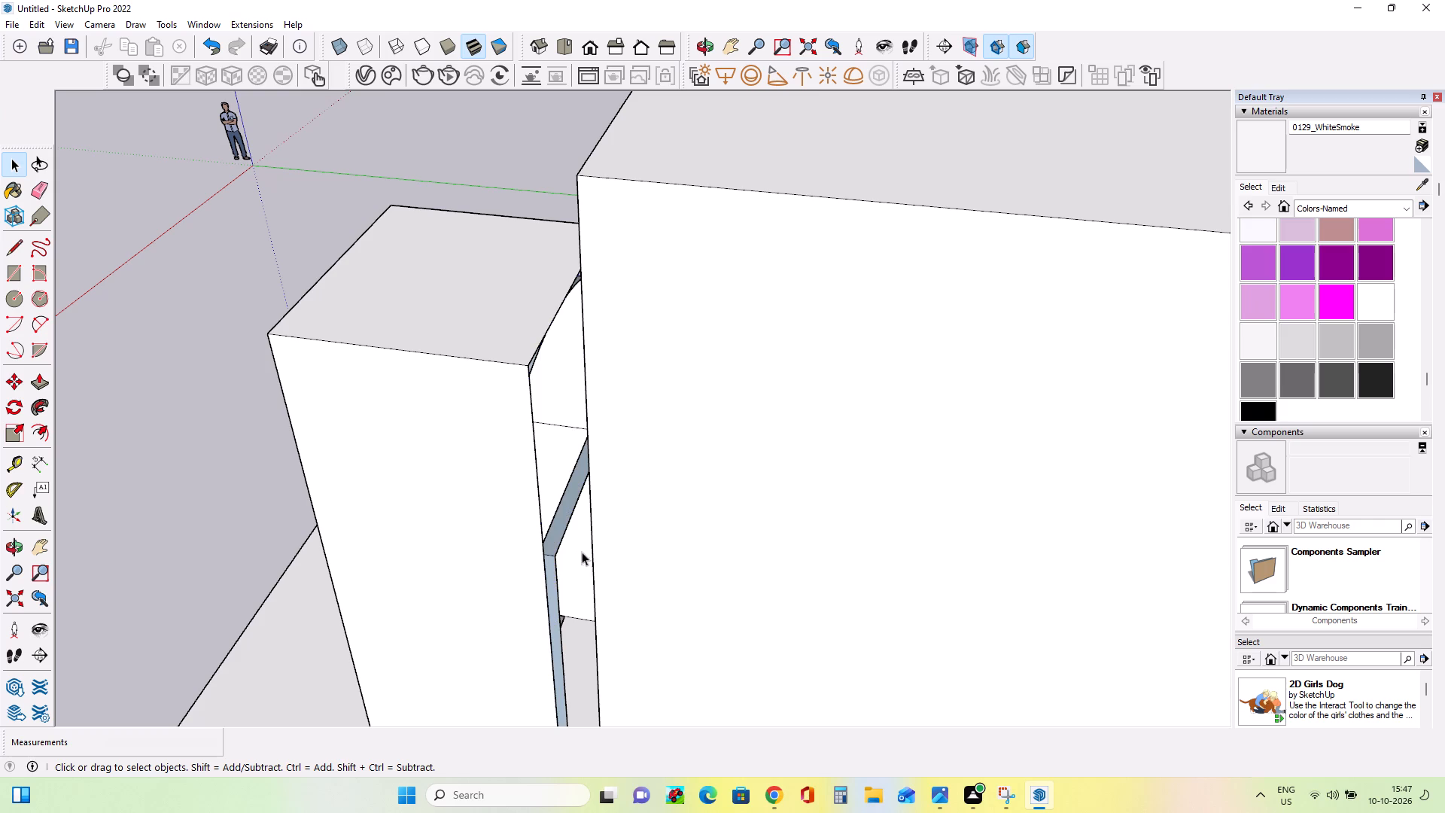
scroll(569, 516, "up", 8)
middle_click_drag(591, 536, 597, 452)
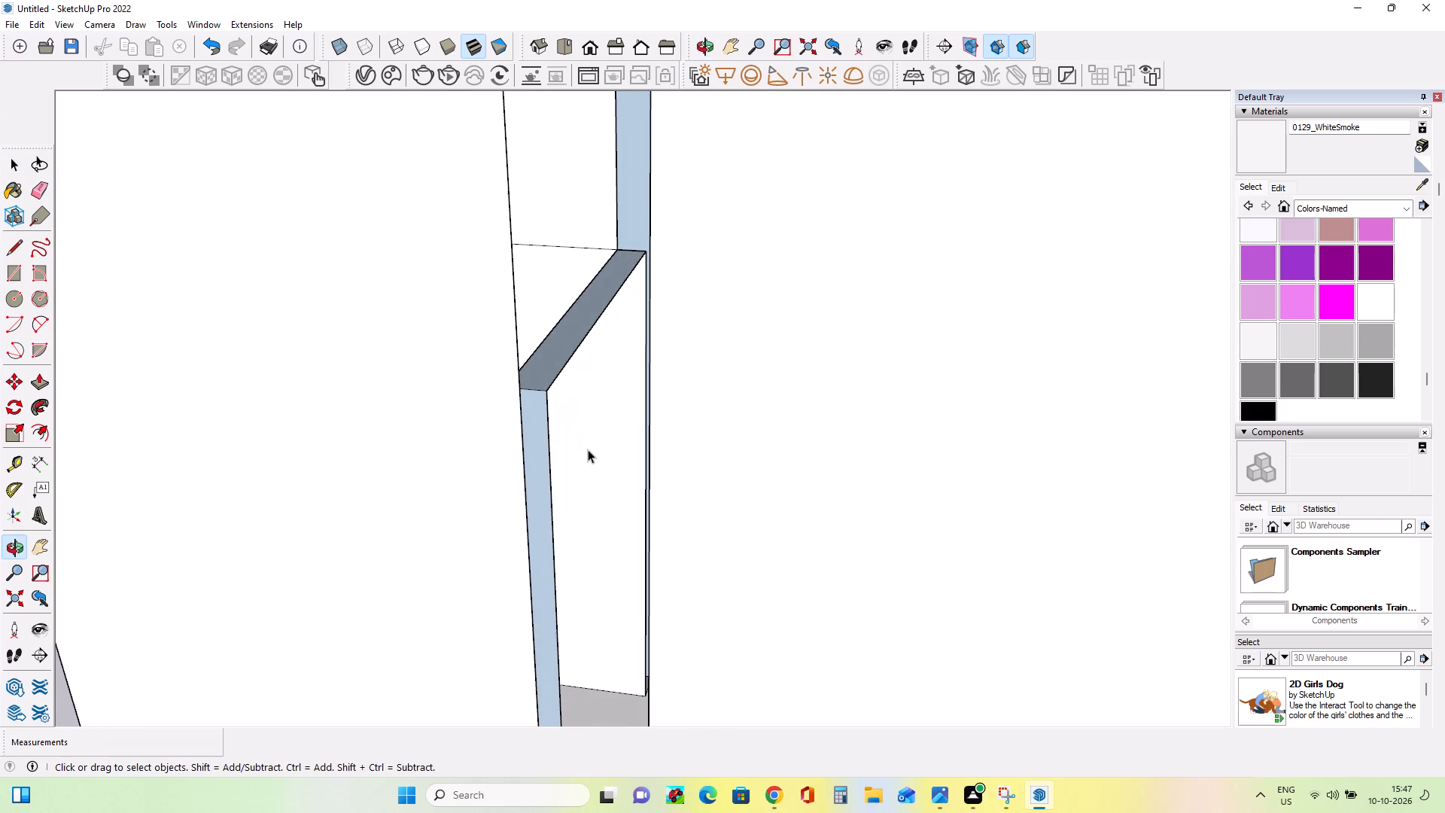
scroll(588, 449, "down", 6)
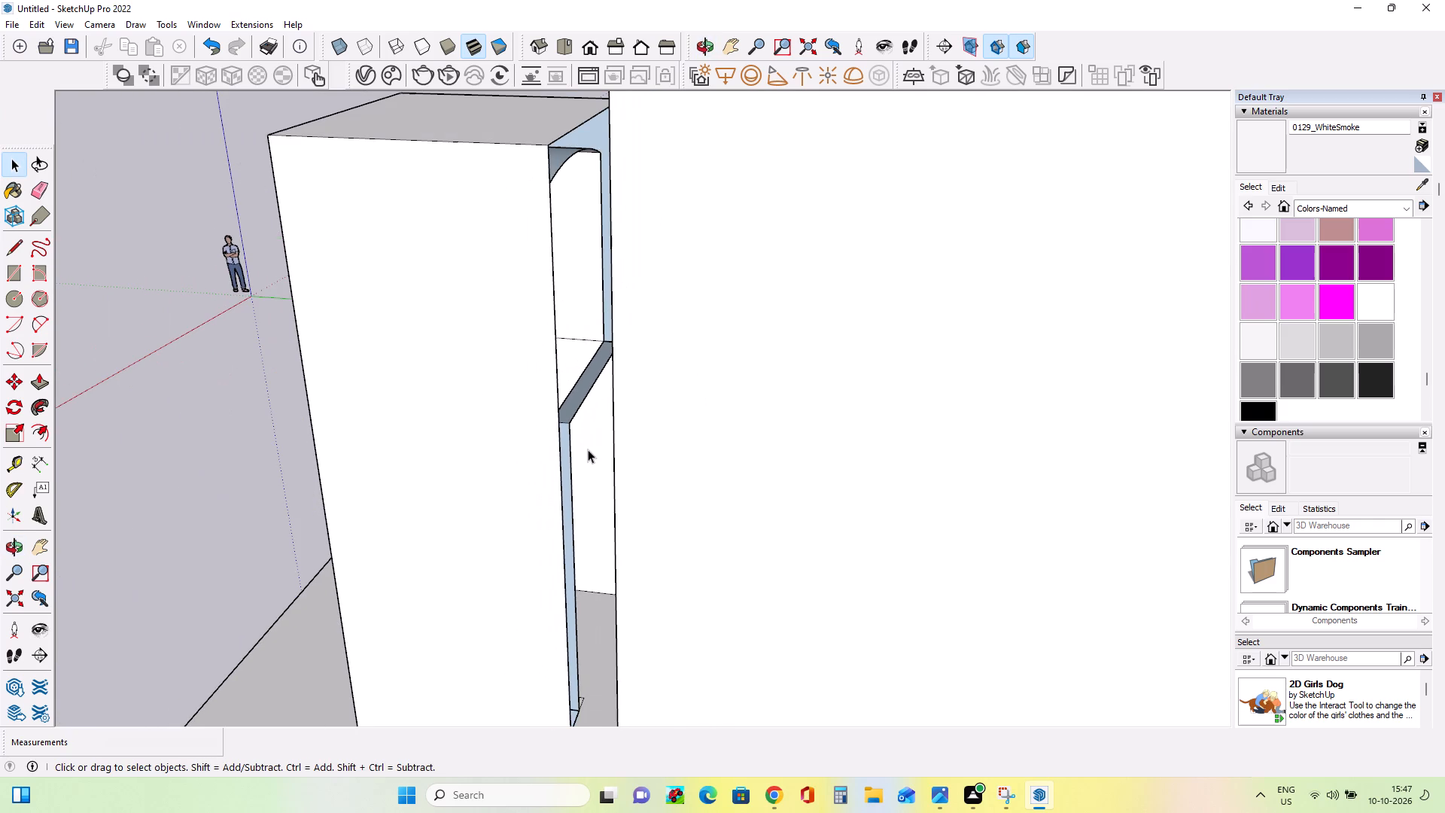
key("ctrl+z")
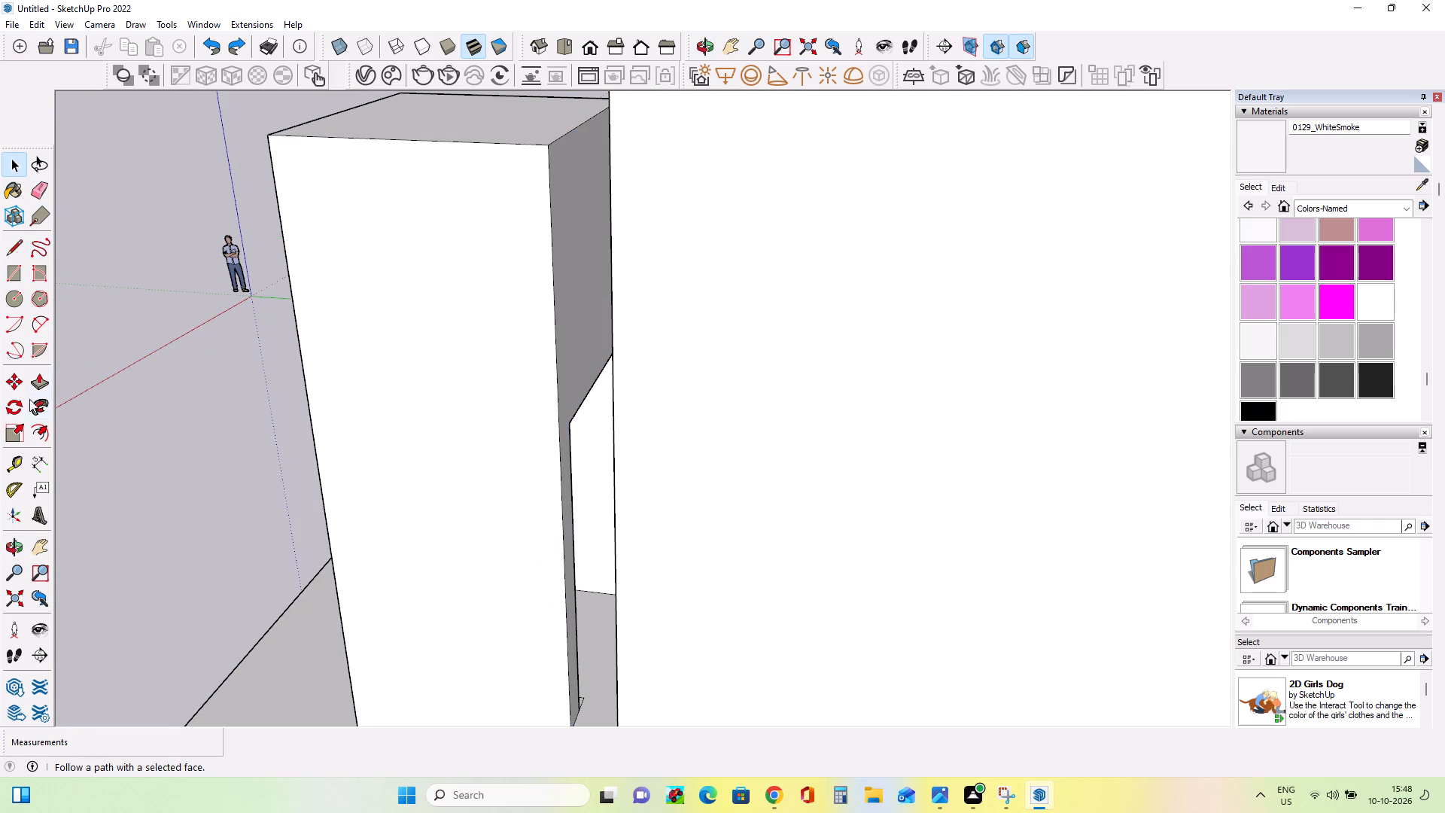
Push the side frame's rear face inward about 1' and pull it back out, leaving the arch outline on it.
left_click(39, 379)
left_click(573, 355)
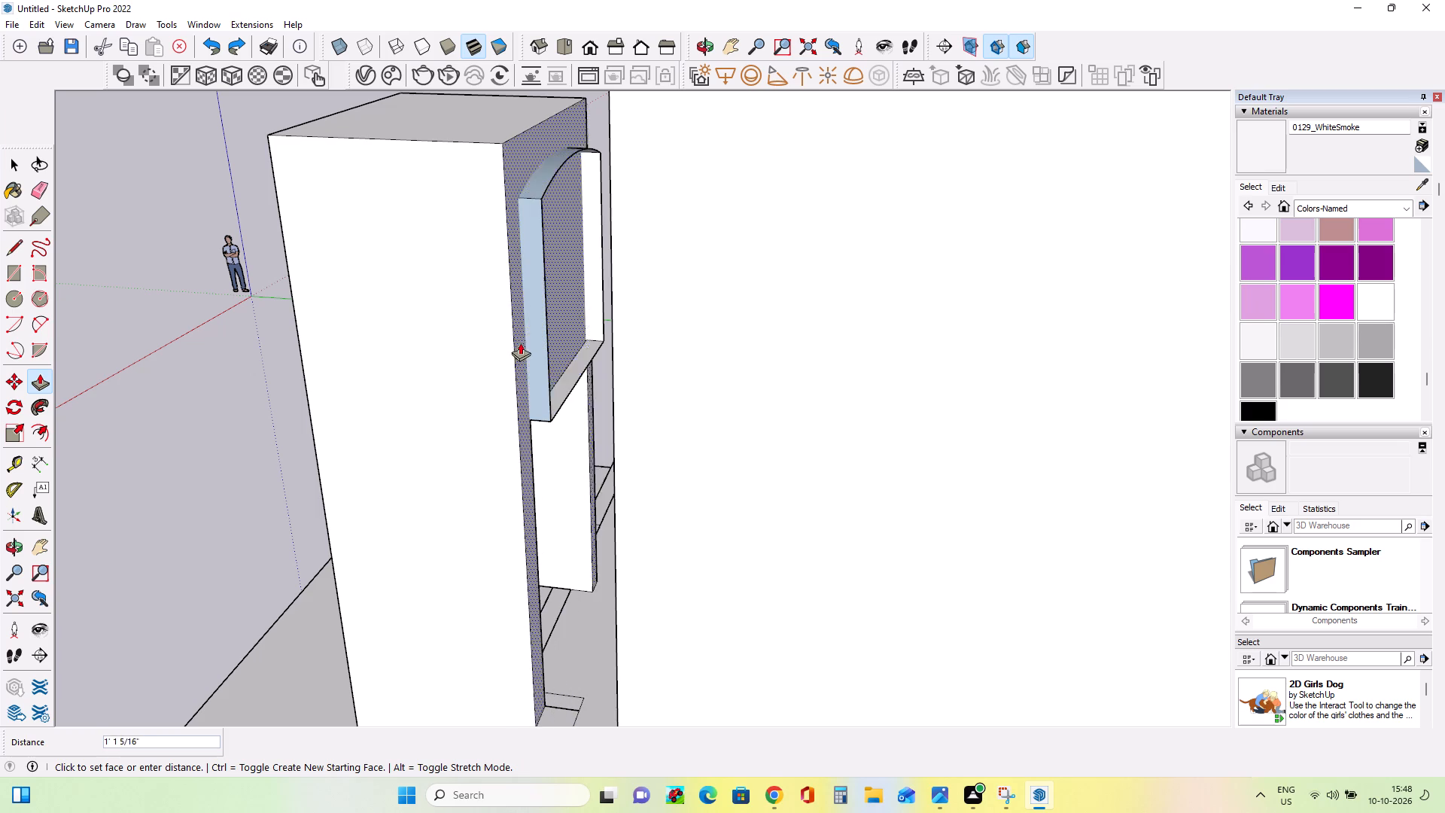
left_click(513, 340)
middle_click_drag(621, 415, 584, 436)
left_click(485, 385)
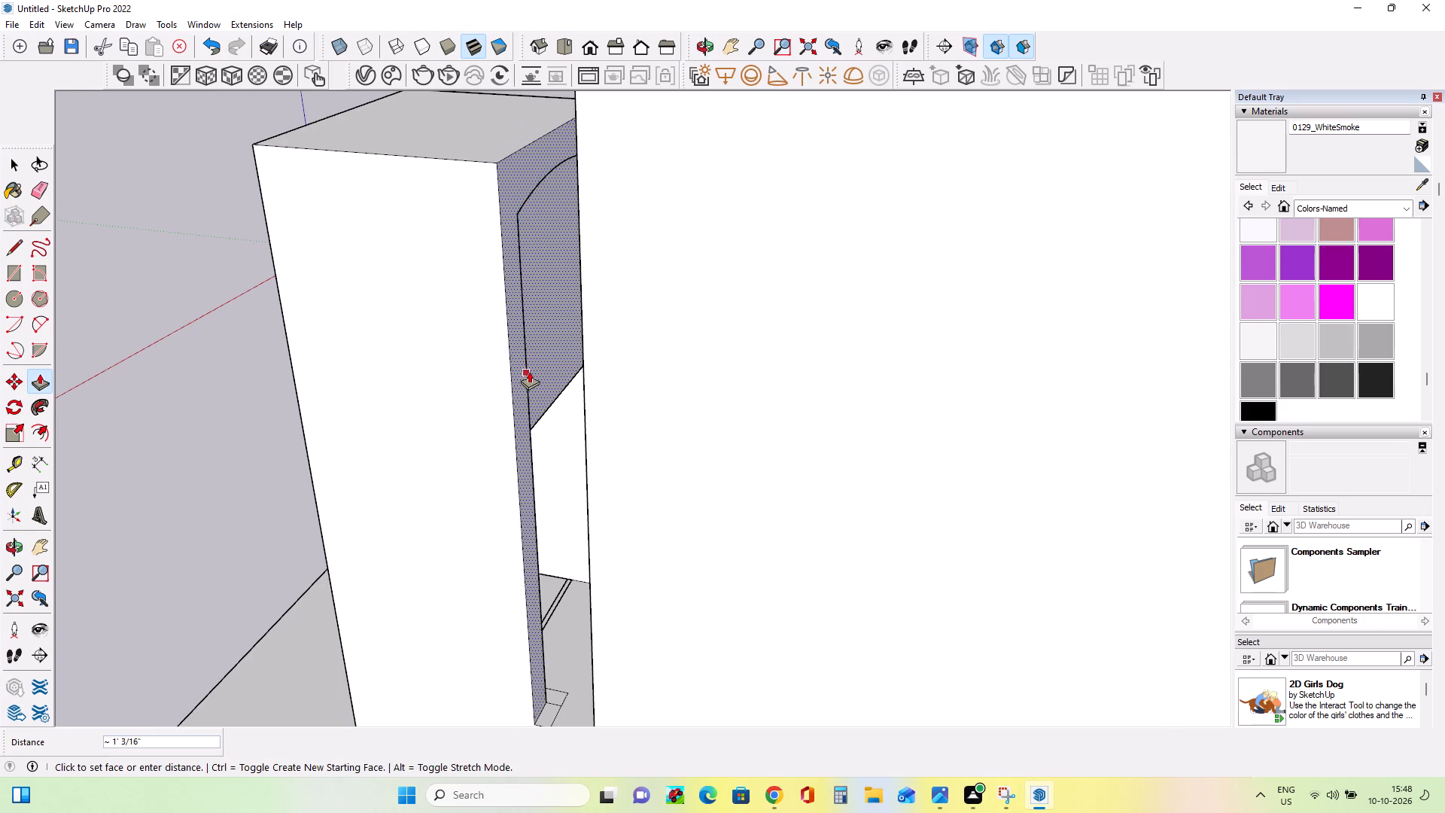
left_click(529, 371)
scroll(561, 421, "up", 3)
middle_click_drag(575, 435, 595, 451)
scroll(592, 434, "down", 2)
left_click(598, 370)
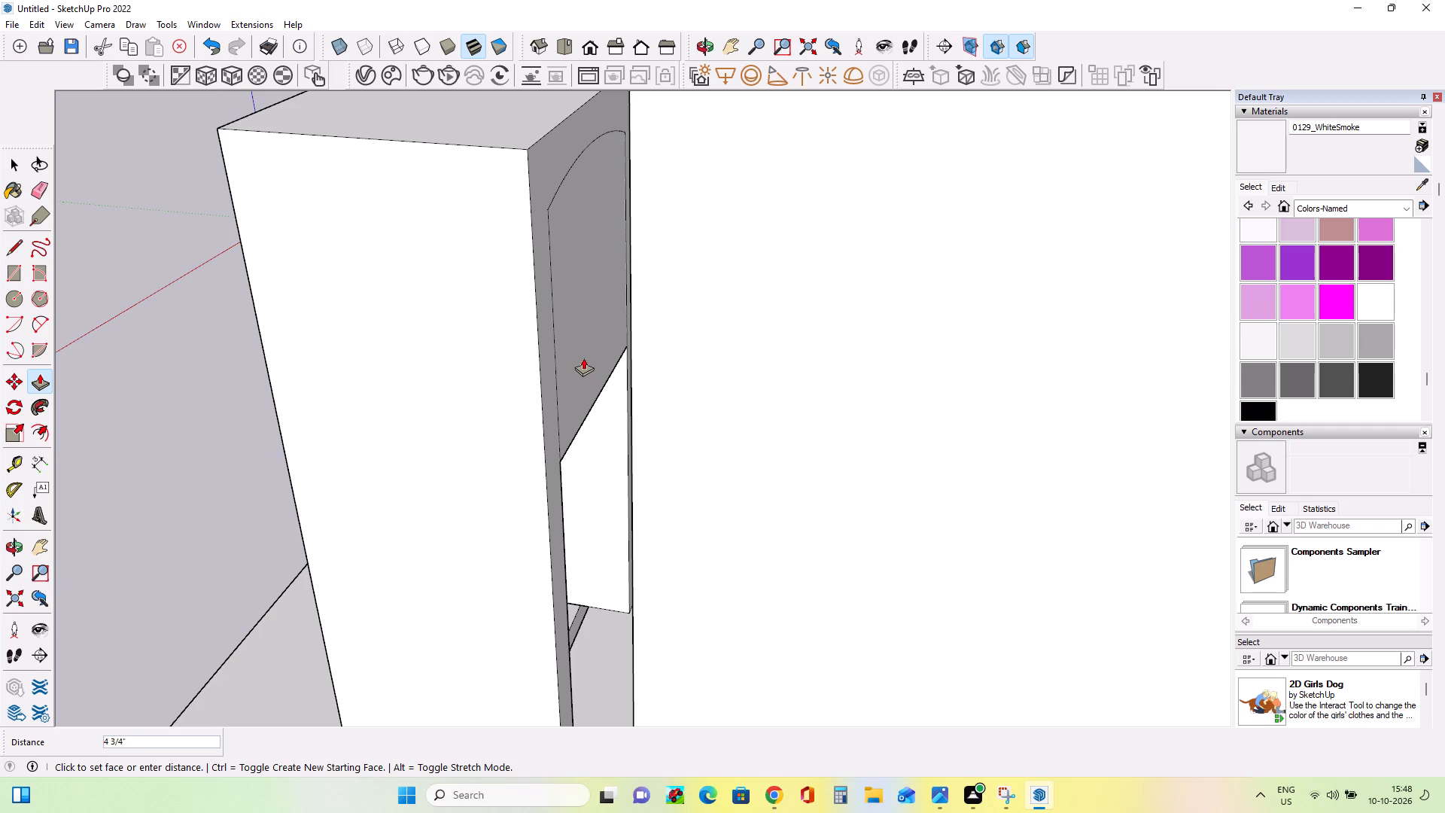
left_click(586, 359)
Push the arched face on the rear of the side frame 3 1/2" to cut the opening through.
left_click_drag(617, 349, 593, 336)
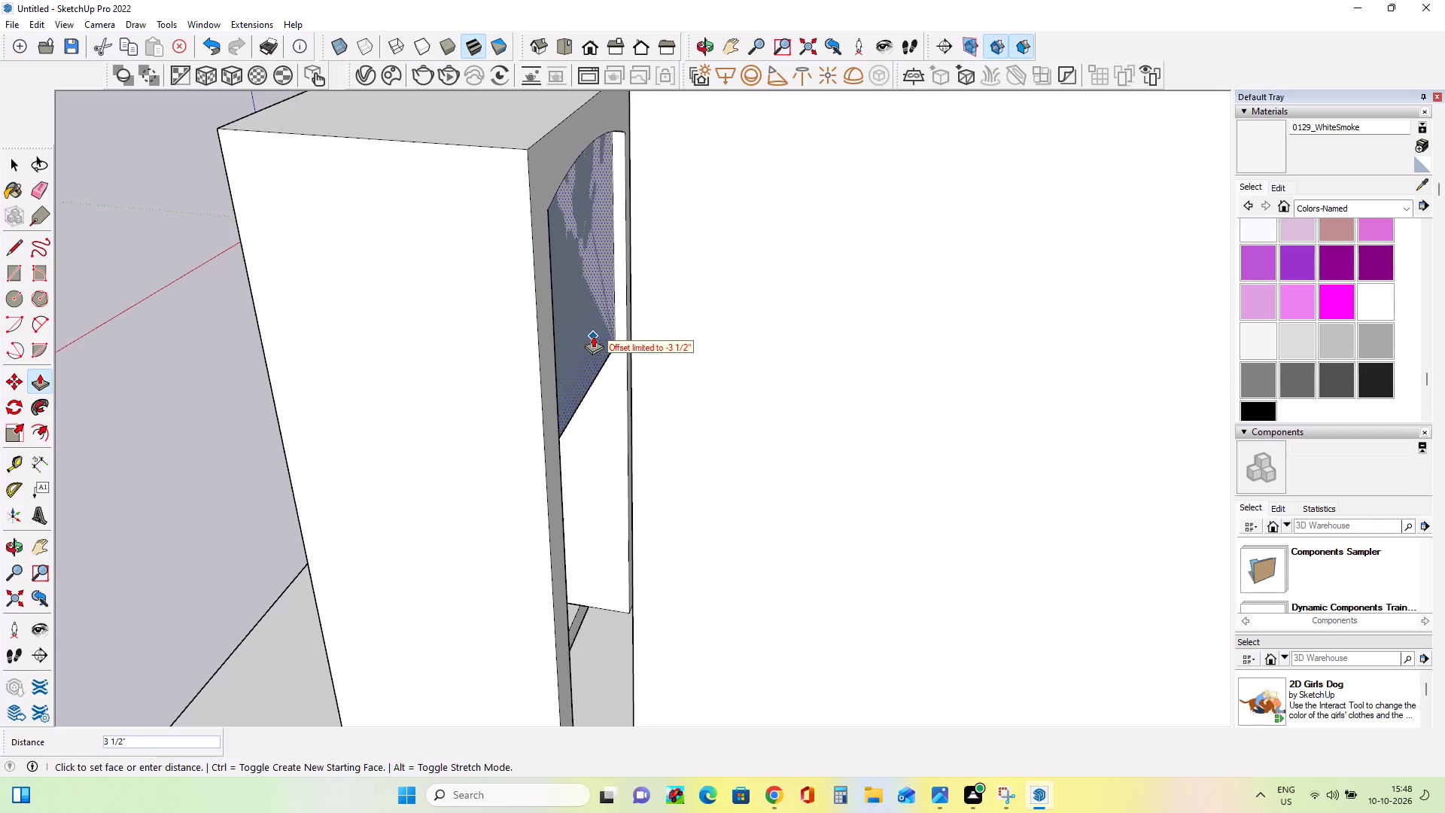
left_click_drag(593, 336, 568, 327)
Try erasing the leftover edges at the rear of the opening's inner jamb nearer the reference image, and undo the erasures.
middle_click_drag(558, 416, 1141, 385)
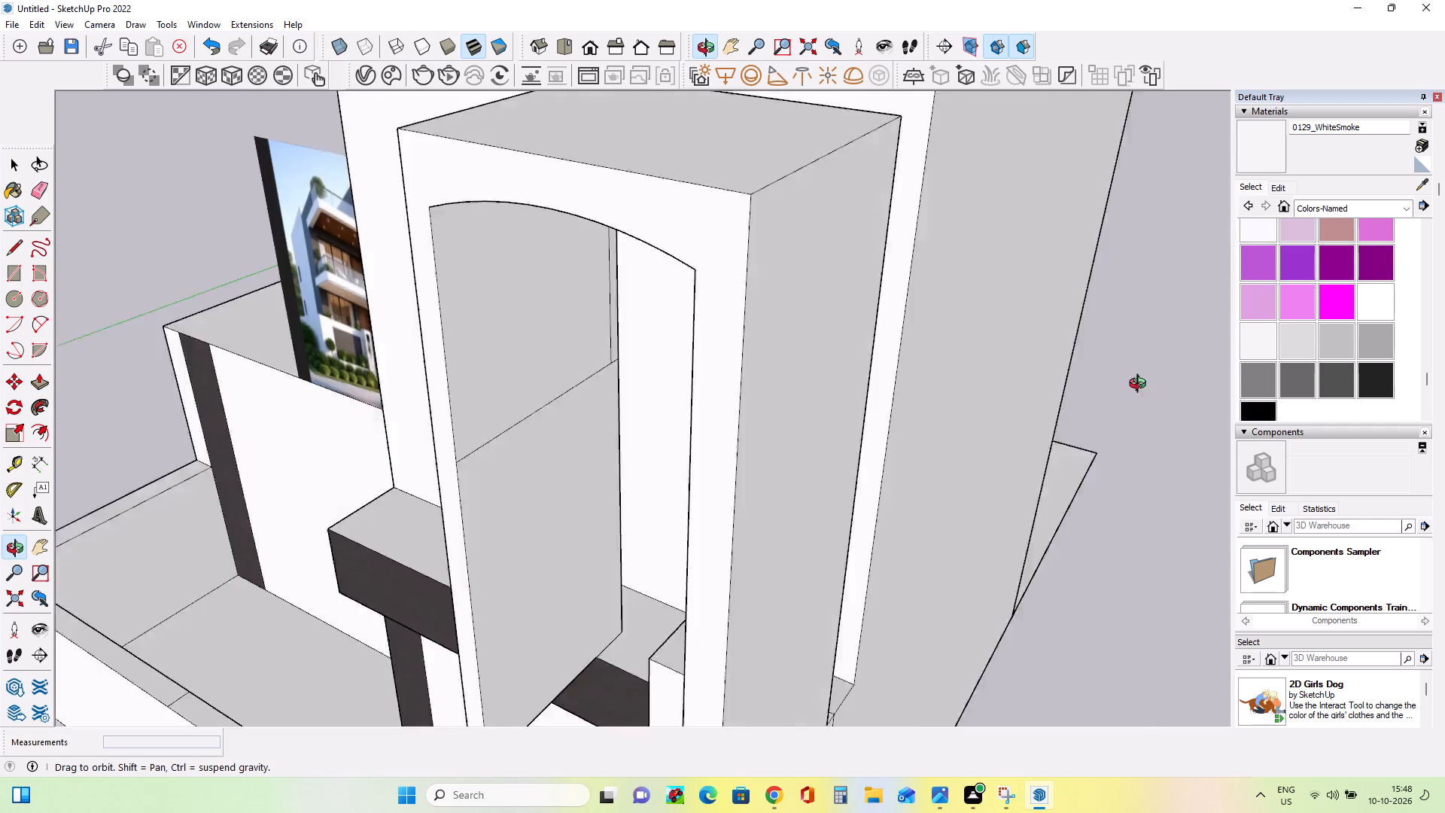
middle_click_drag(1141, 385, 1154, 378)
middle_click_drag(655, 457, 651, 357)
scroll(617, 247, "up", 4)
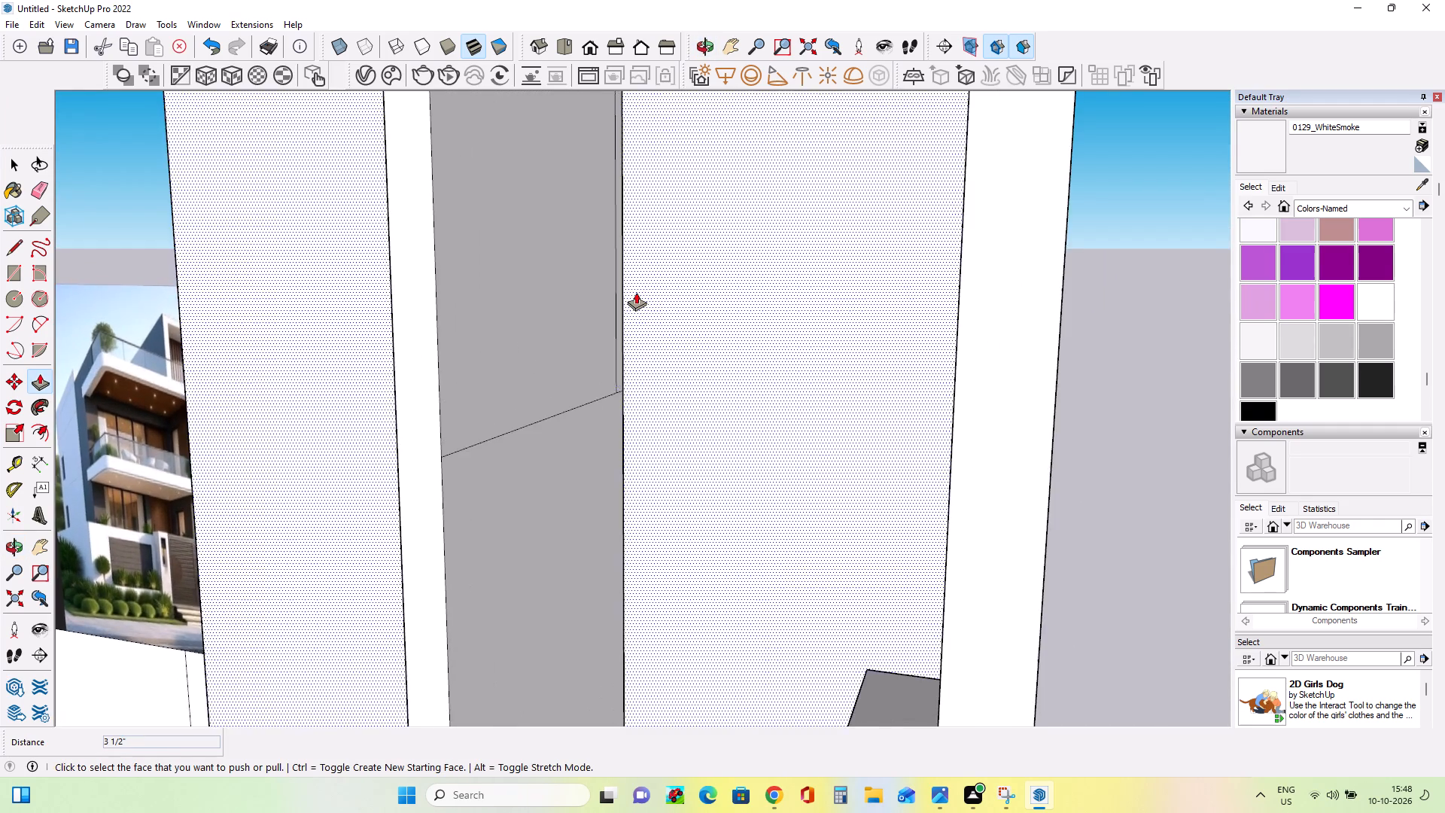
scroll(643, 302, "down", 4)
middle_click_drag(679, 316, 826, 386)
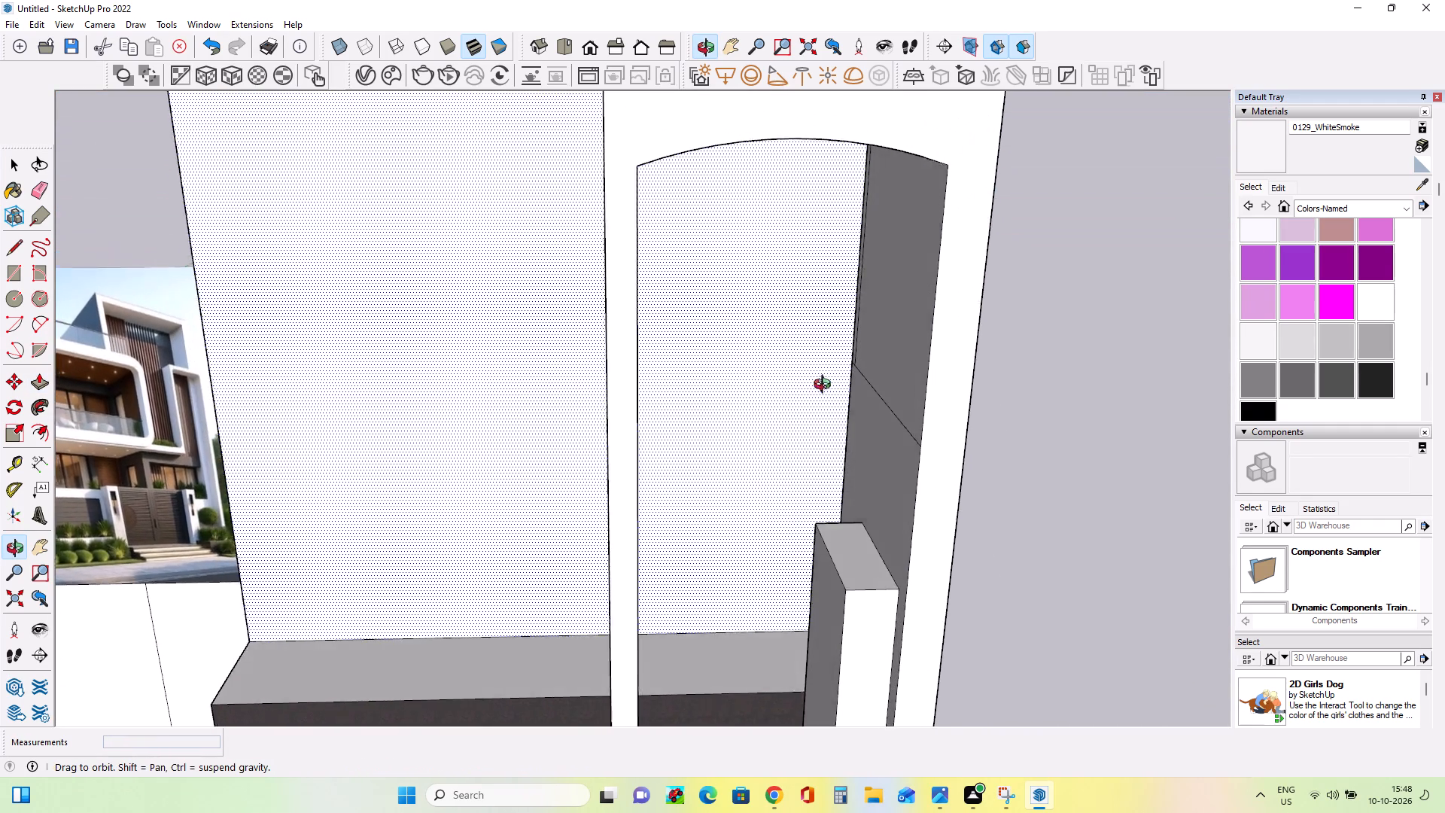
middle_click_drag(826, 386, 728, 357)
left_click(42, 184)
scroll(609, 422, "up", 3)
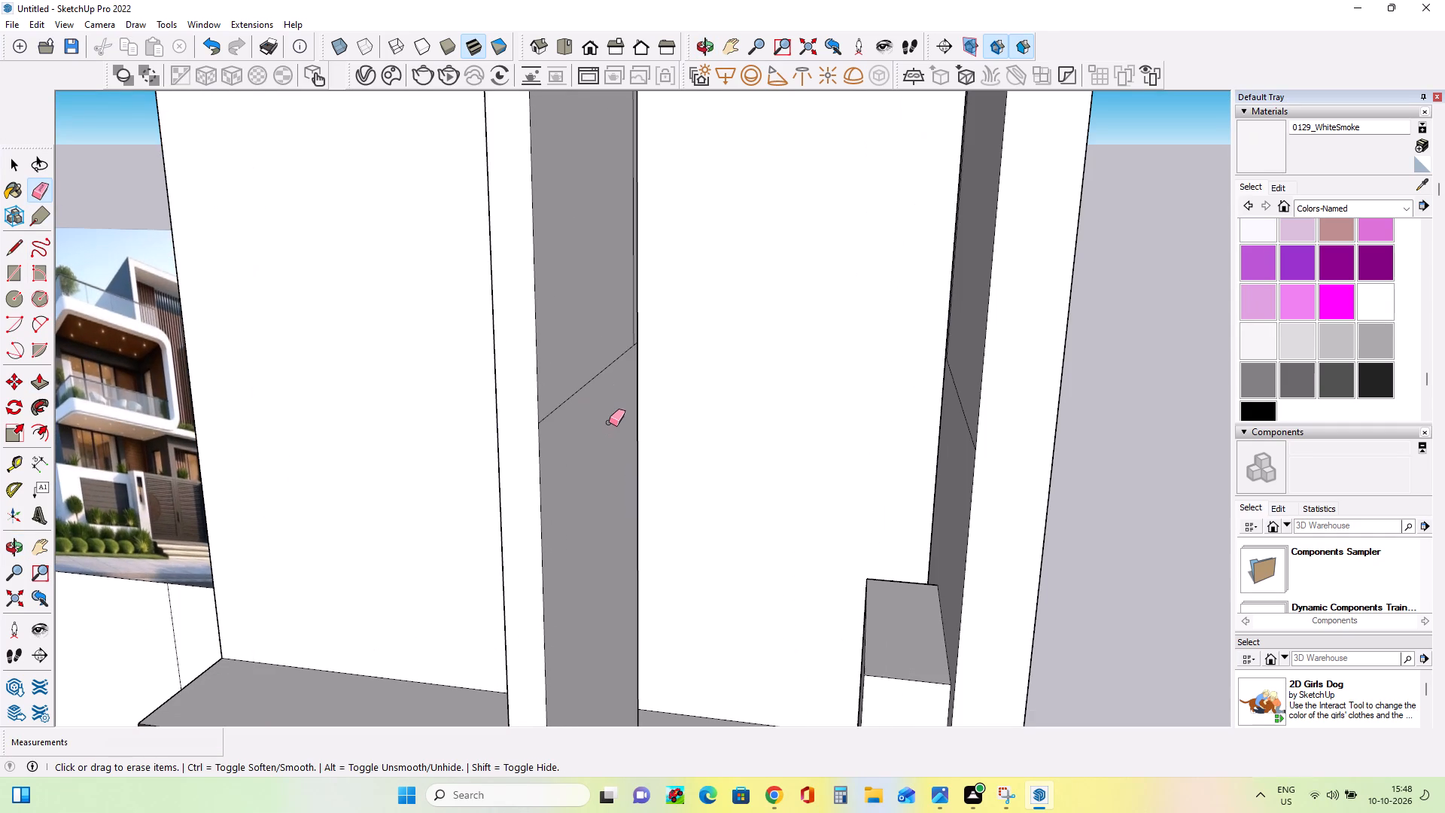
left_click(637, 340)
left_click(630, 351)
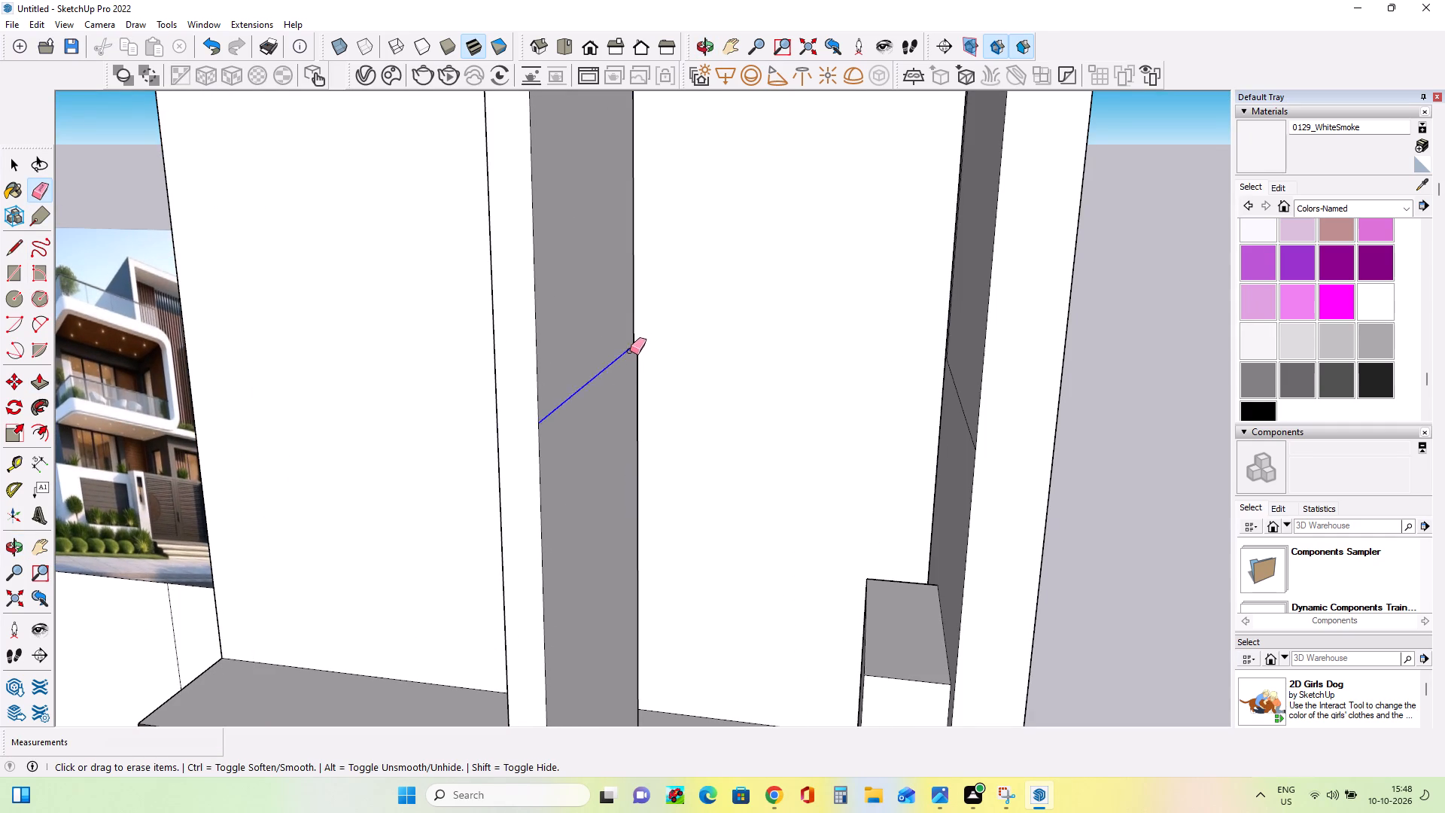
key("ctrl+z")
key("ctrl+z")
Erase the leftover seam edges on the opening's inner jamb nearer the reference image.
middle_click_drag(648, 365, 628, 377)
scroll(605, 384, "up", 7)
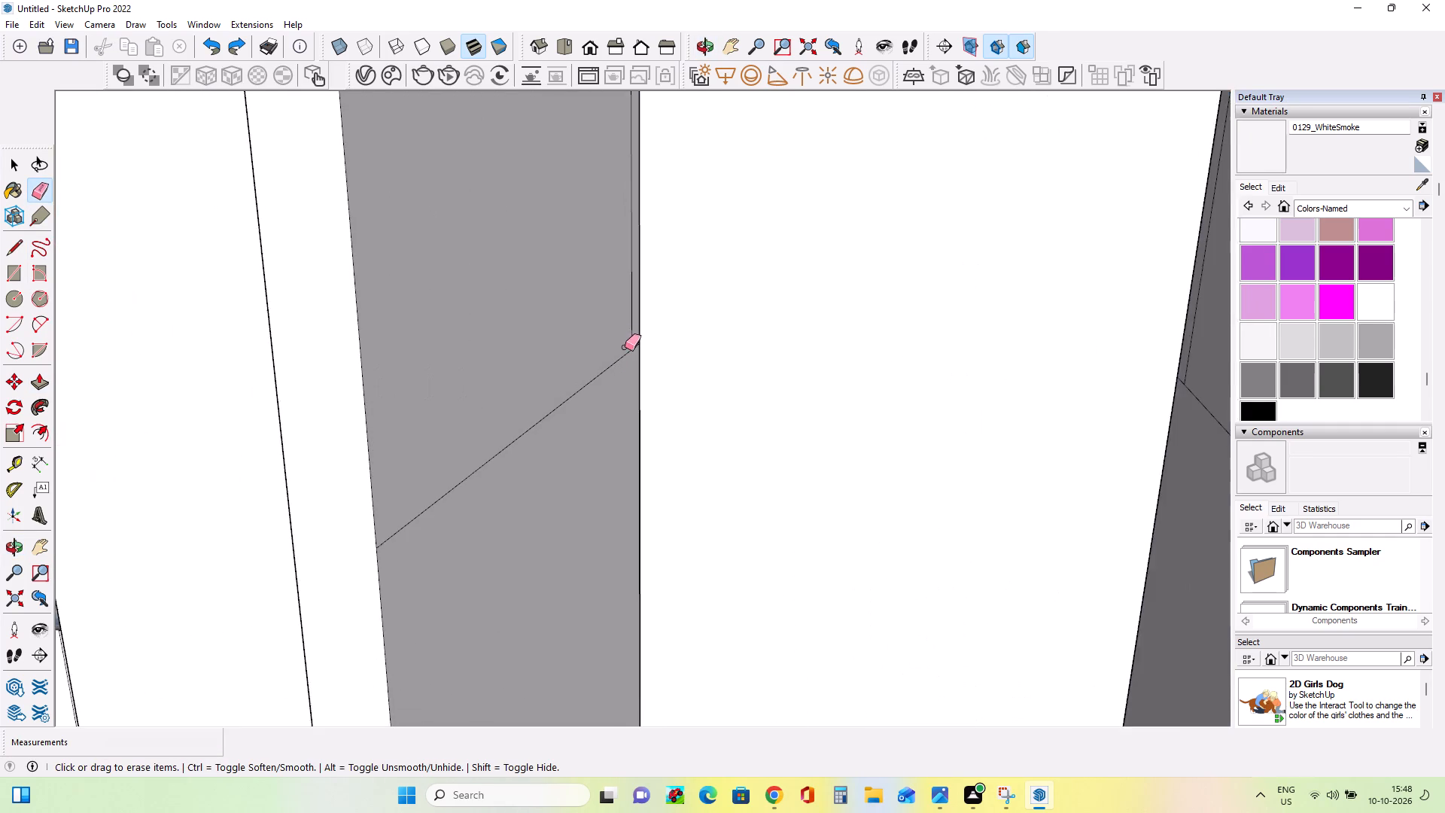
scroll(625, 347, "up", 5)
left_click(639, 333)
left_click(648, 345)
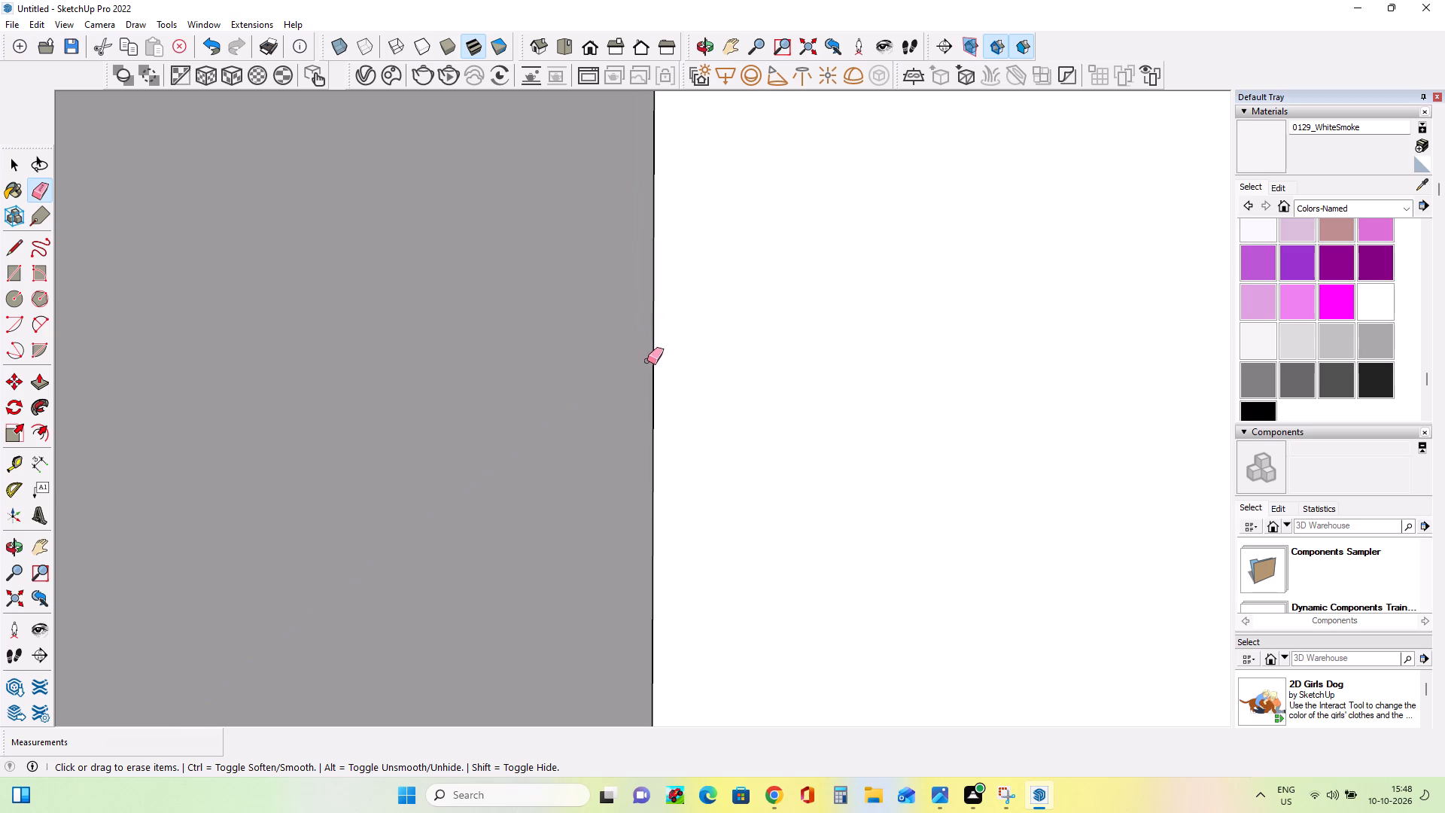
Erase the leftover vertical and short seam edges on the opening's opposite inner jamb.
scroll(458, 440, "down", 18)
middle_click_drag(461, 440, 612, 446)
scroll(598, 446, "down", 1)
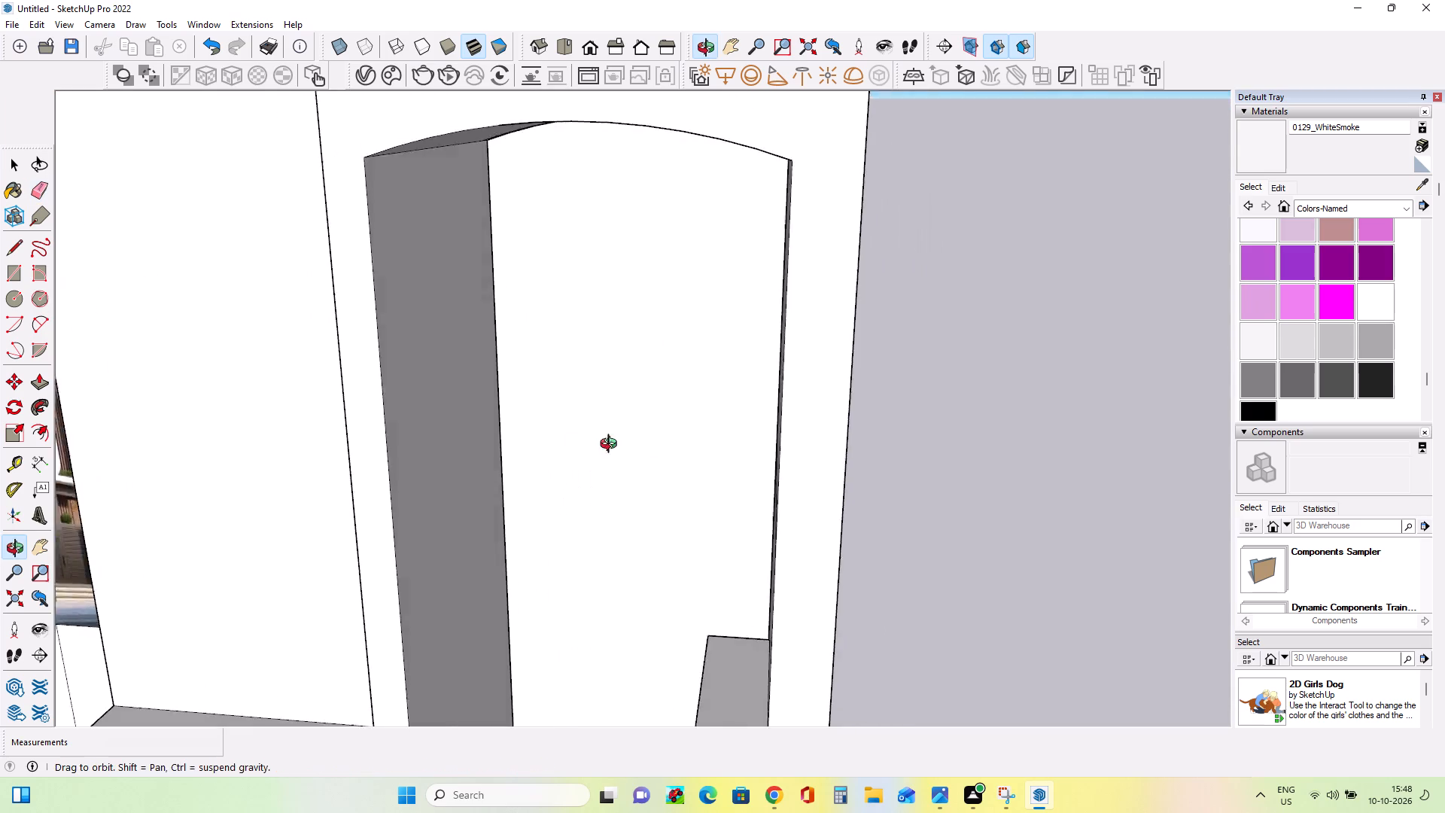
middle_click_drag(612, 446, 753, 434)
left_click(799, 455)
scroll(713, 392, "up", 5)
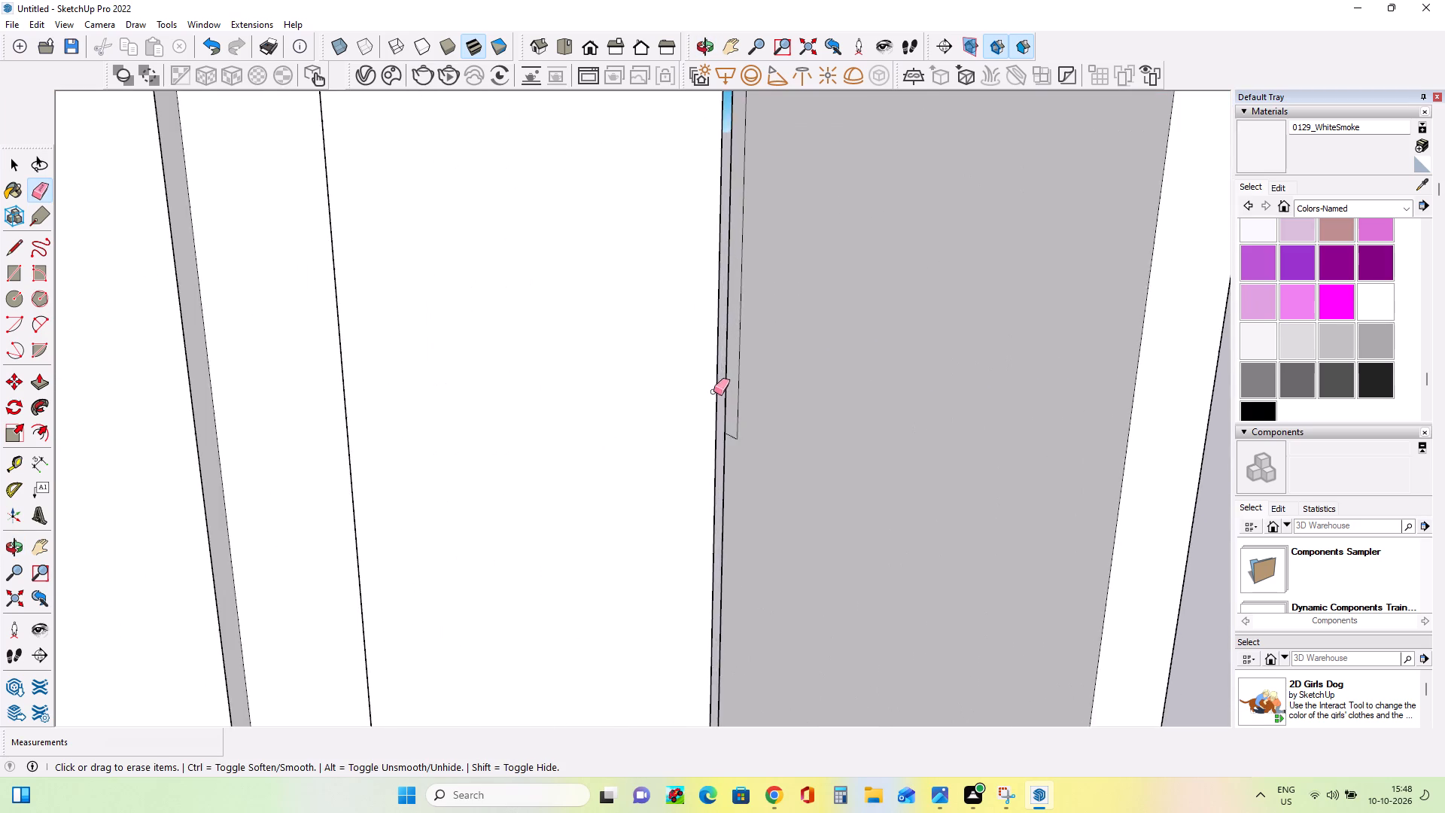
scroll(713, 391, "up", 5)
left_click(763, 421)
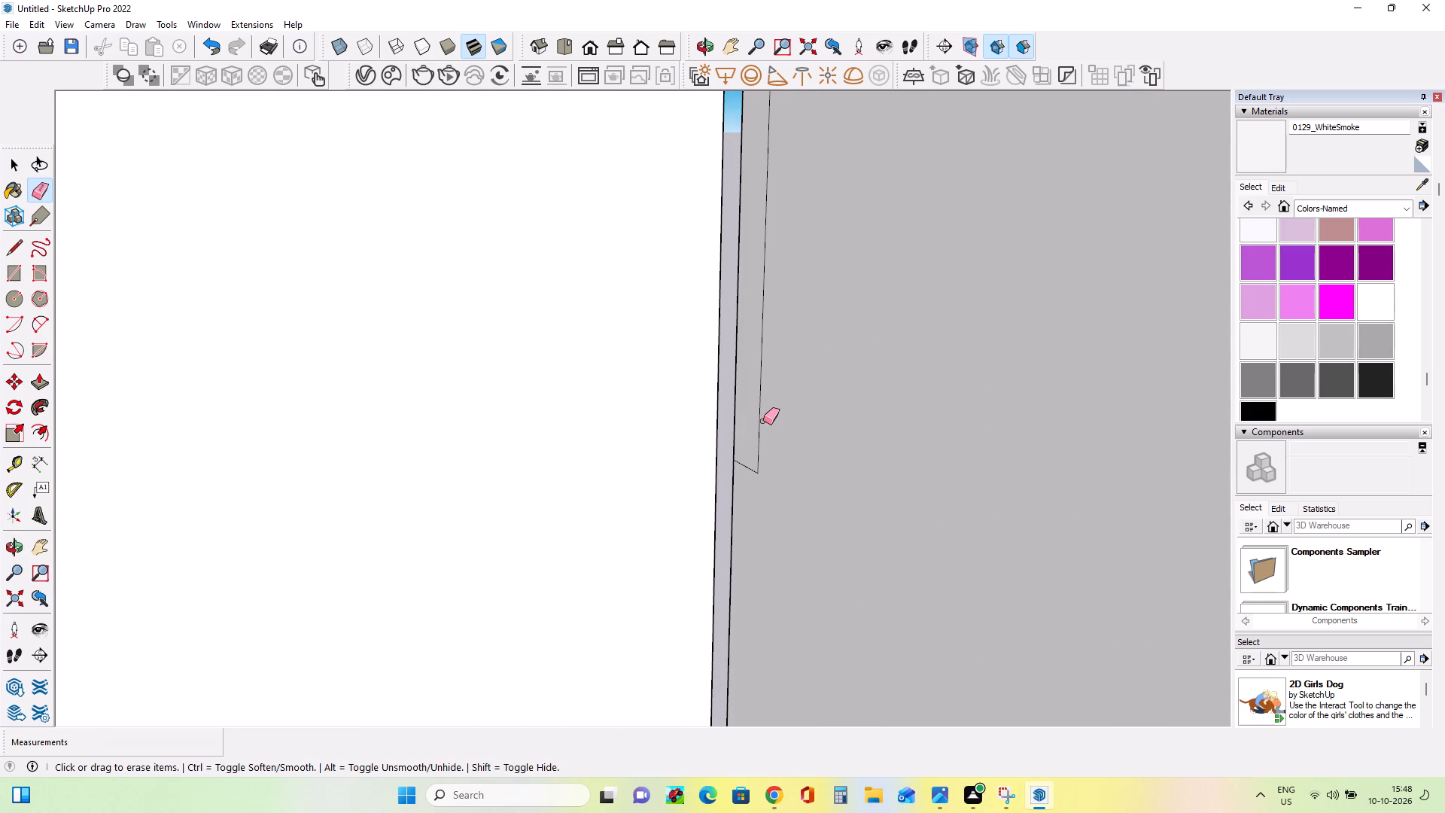
left_click(759, 428)
left_click(752, 469)
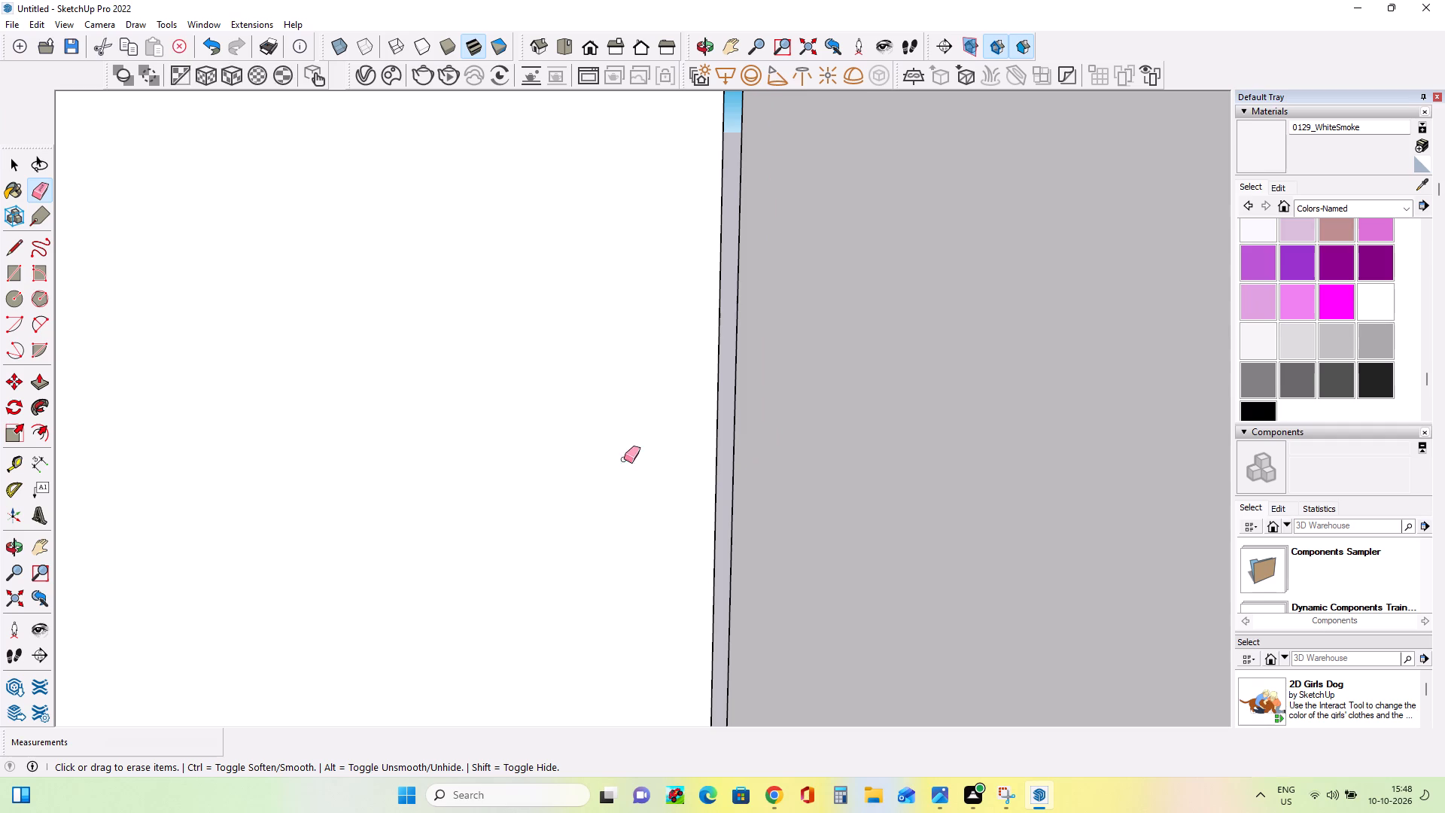
Extend the short post inside the side frame upward about 8' 4 5/16" to the arched head.
scroll(607, 448, "down", 16)
middle_click_drag(673, 519, 603, 477)
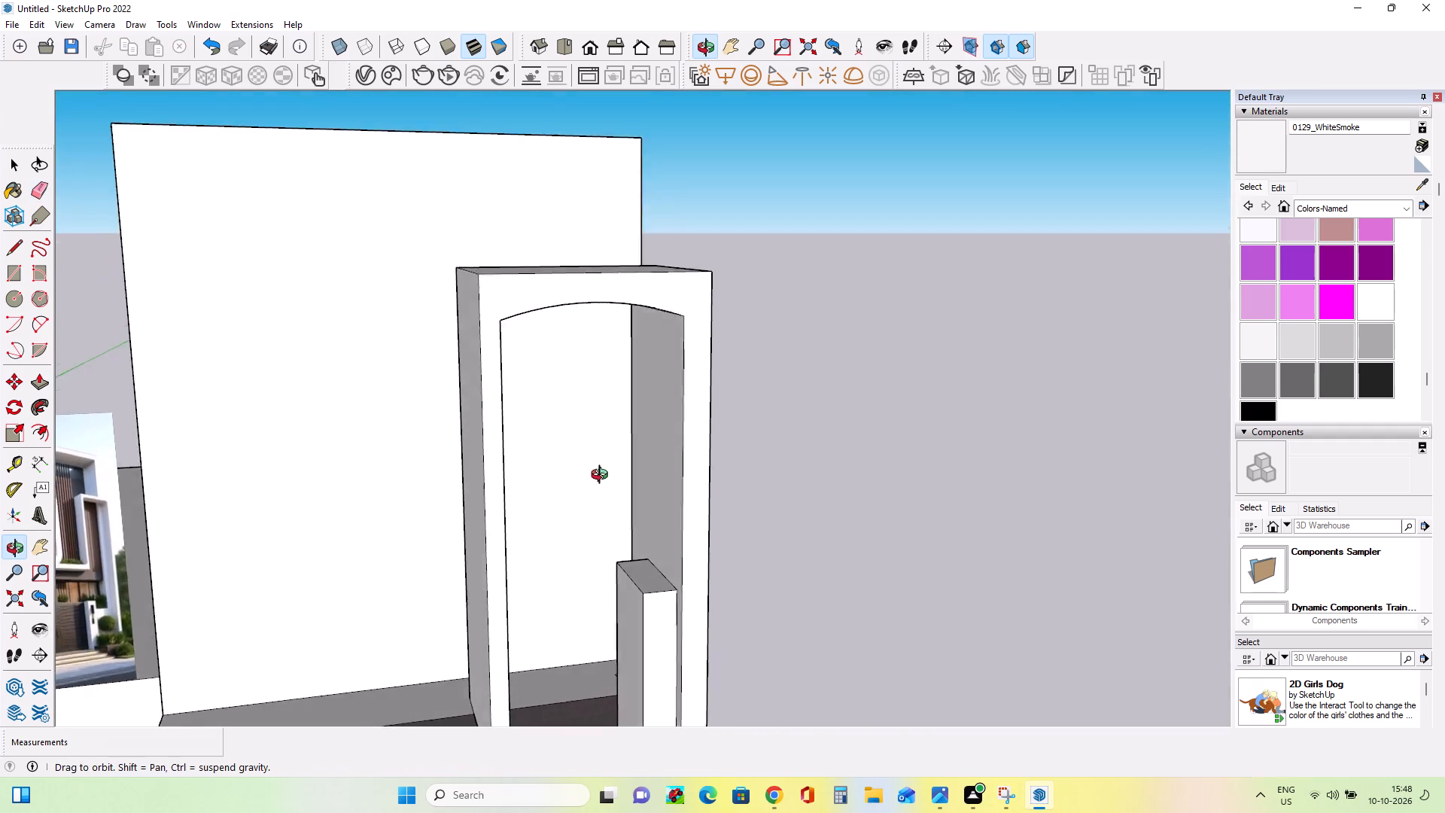
middle_click_drag(603, 477, 546, 513)
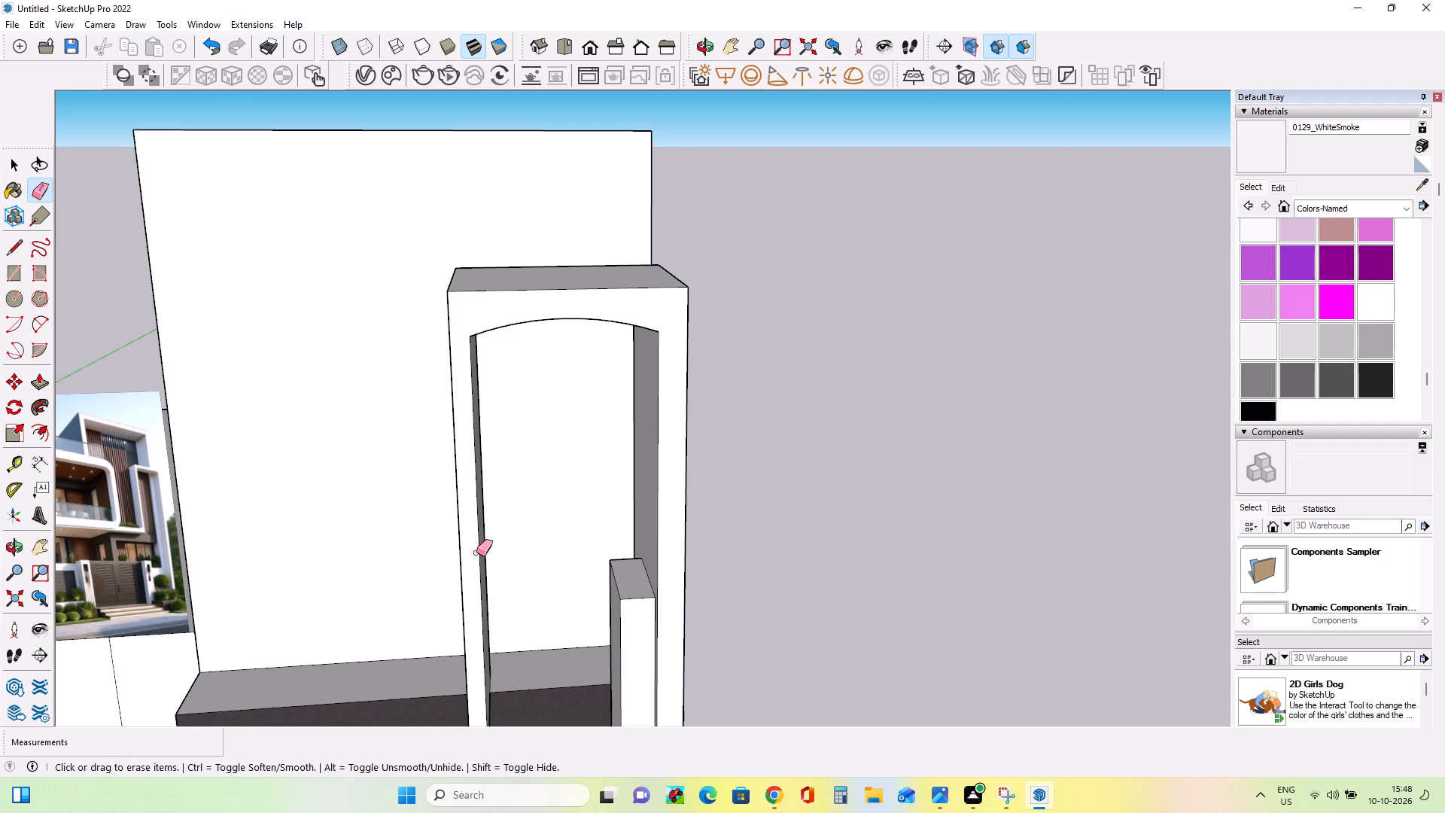
left_click(38, 382)
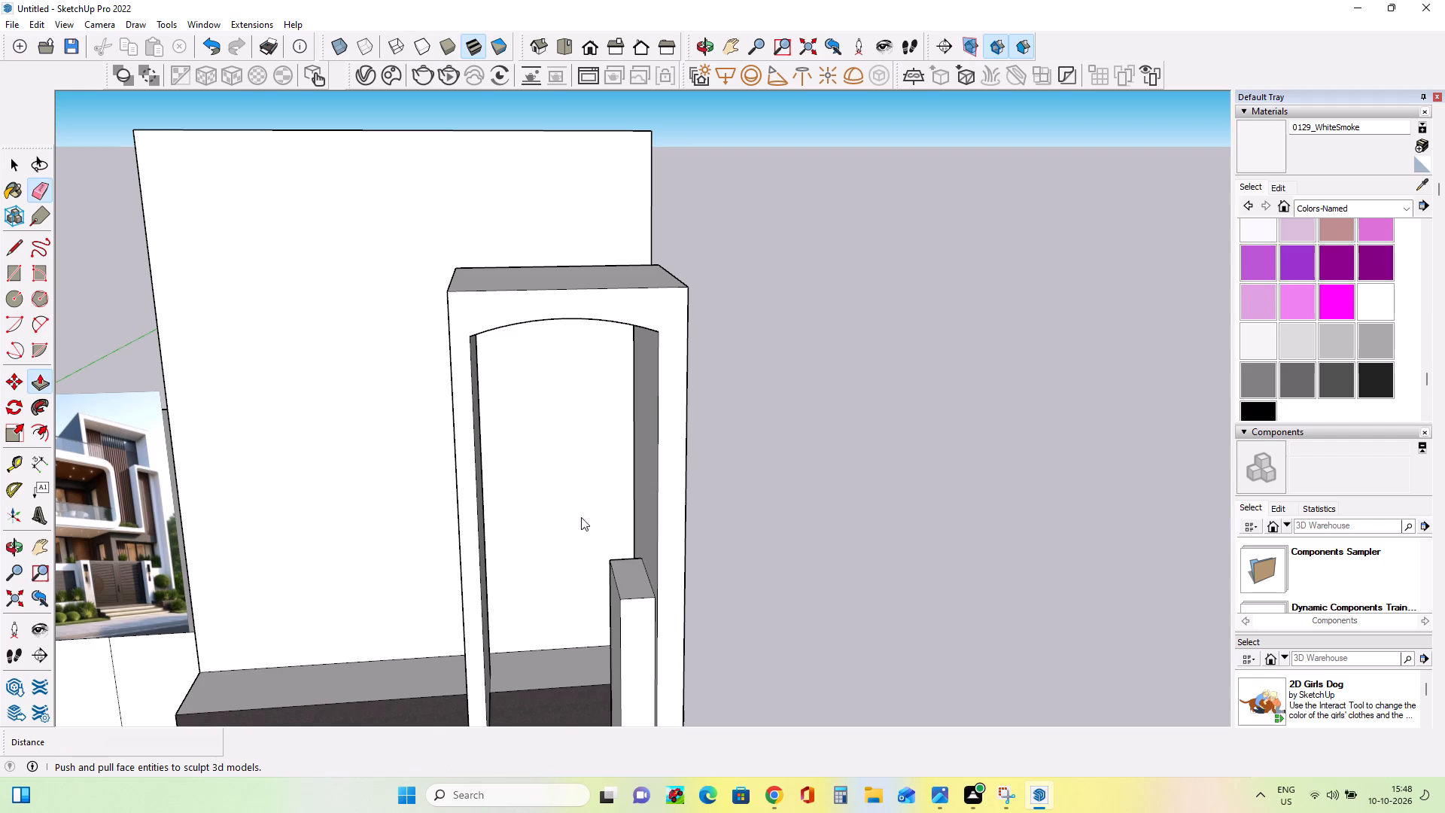
left_click(635, 588)
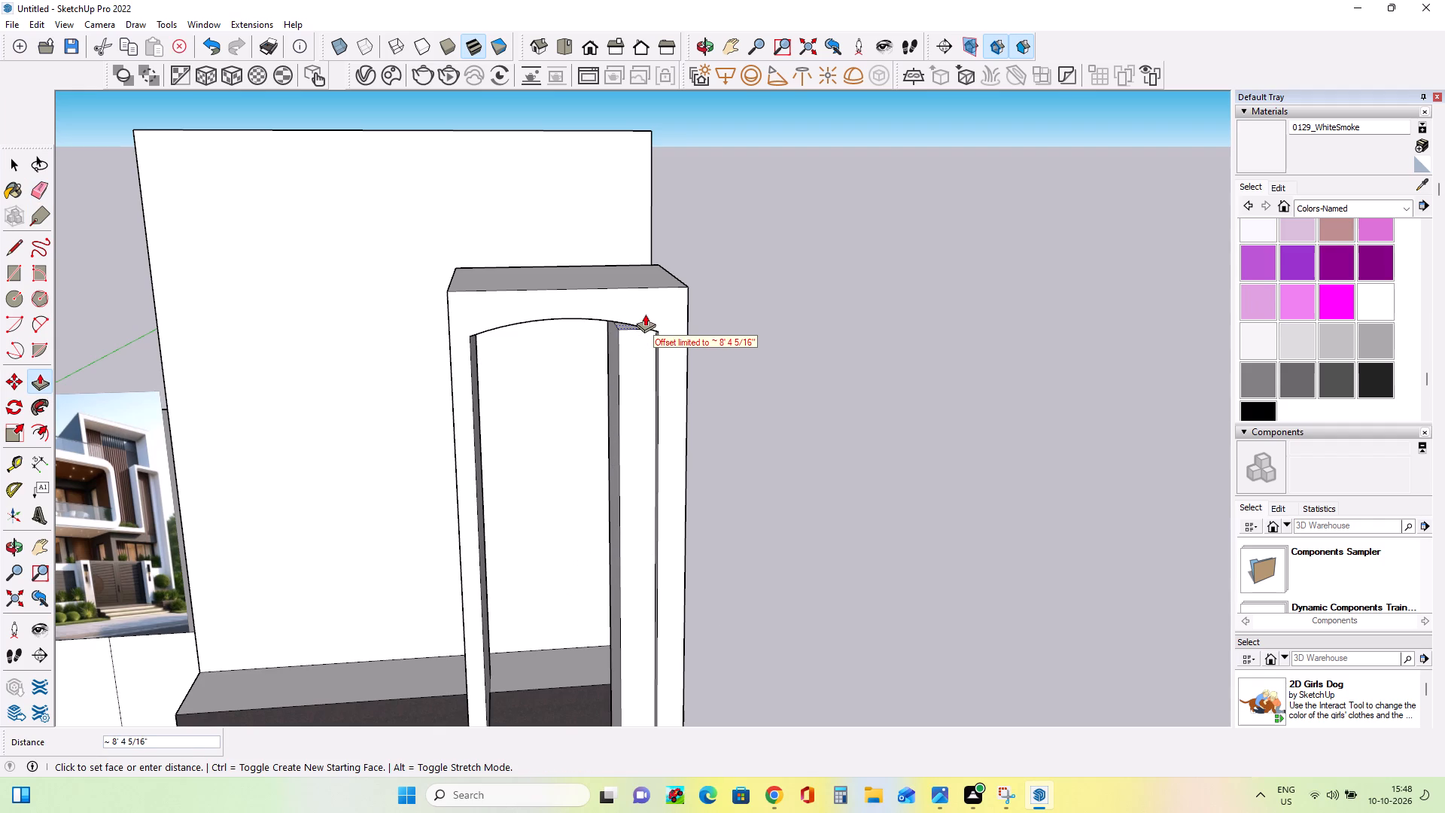
left_click(645, 314)
scroll(783, 414, "down", 10)
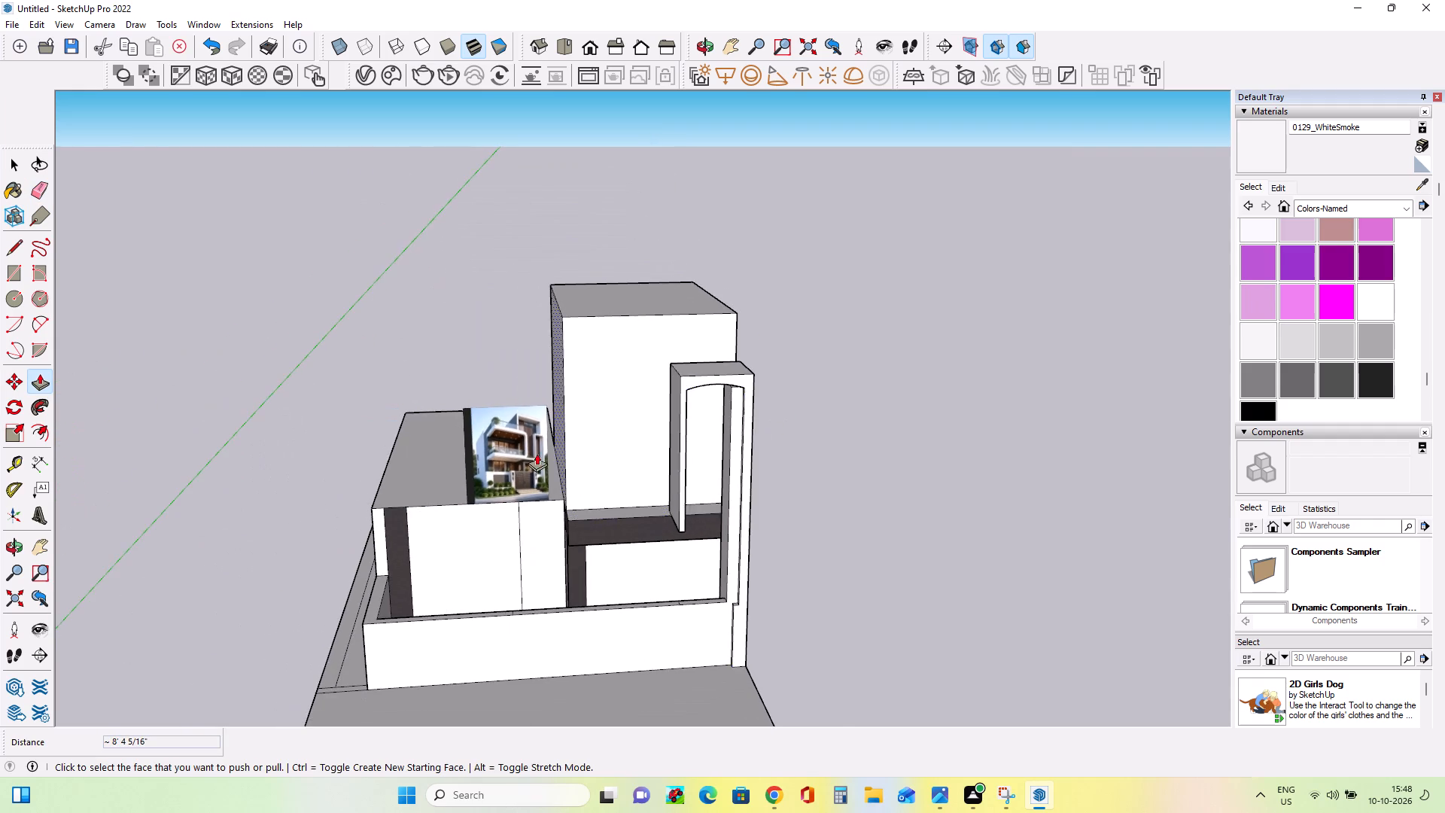
Examine the side frame's opening and its inner post in the reference image of the villa.
scroll(536, 449, "up", 17)
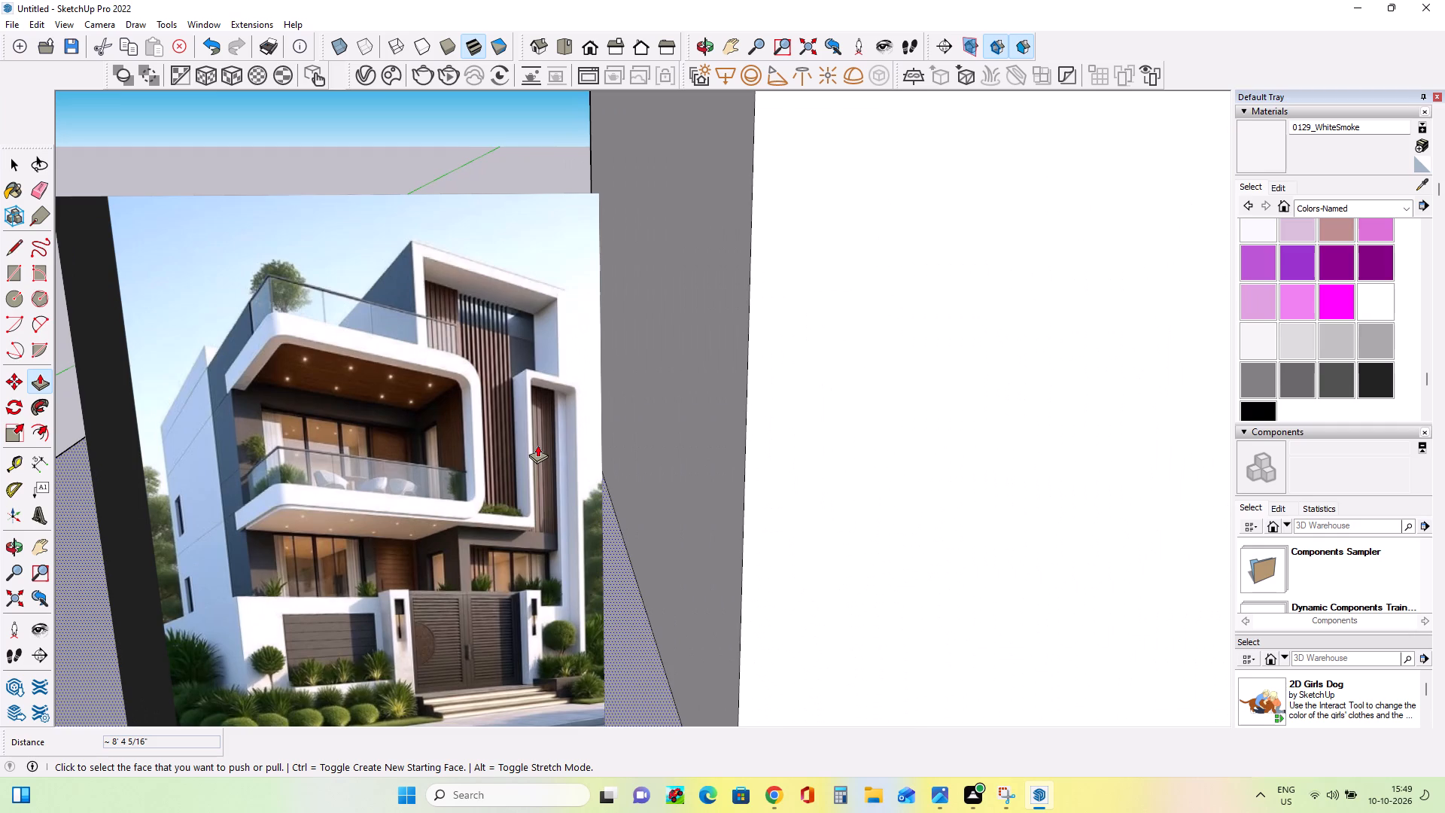
scroll(537, 445, "down", 11)
scroll(541, 429, "up", 3)
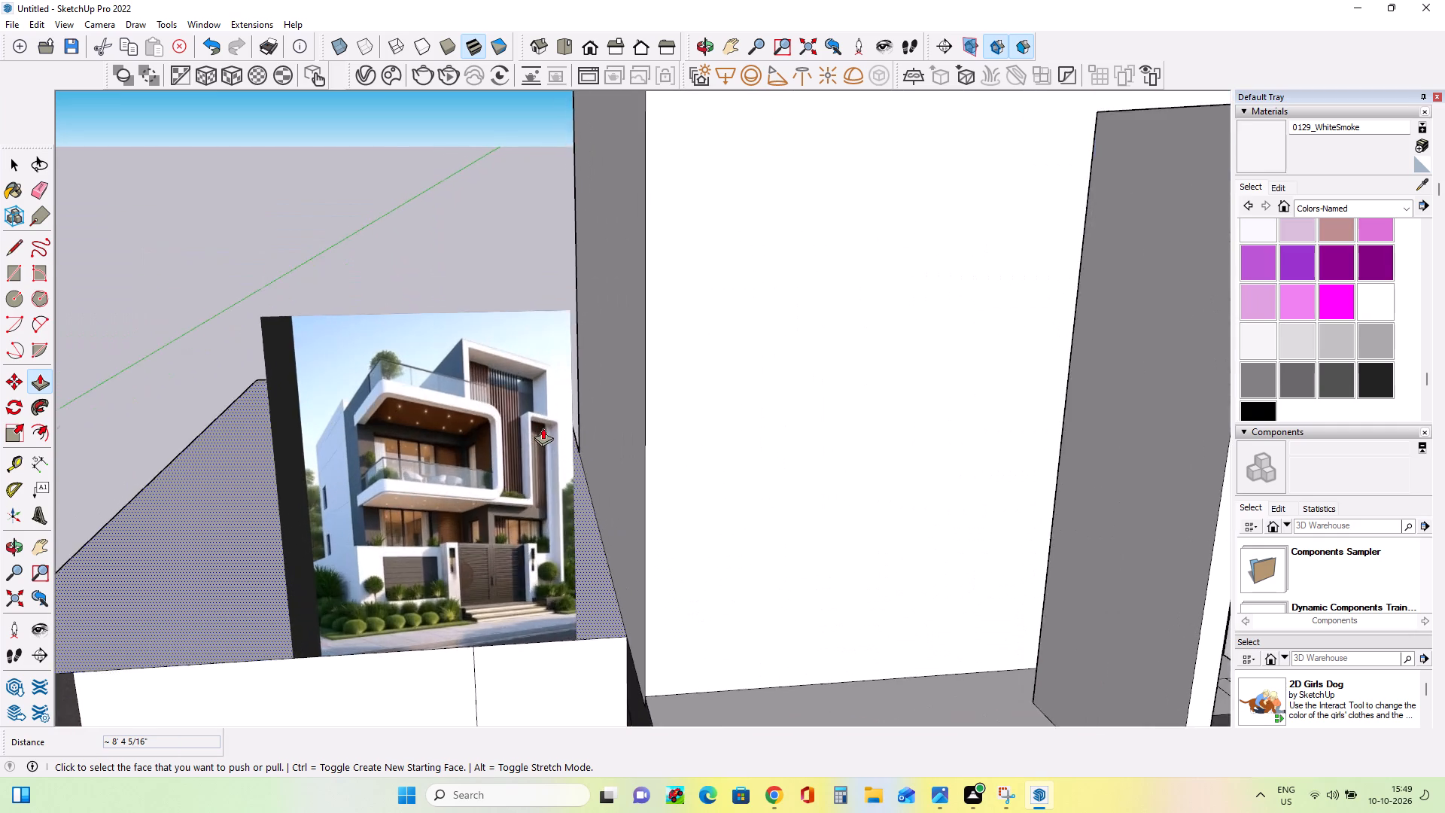
scroll(543, 428, "up", 18)
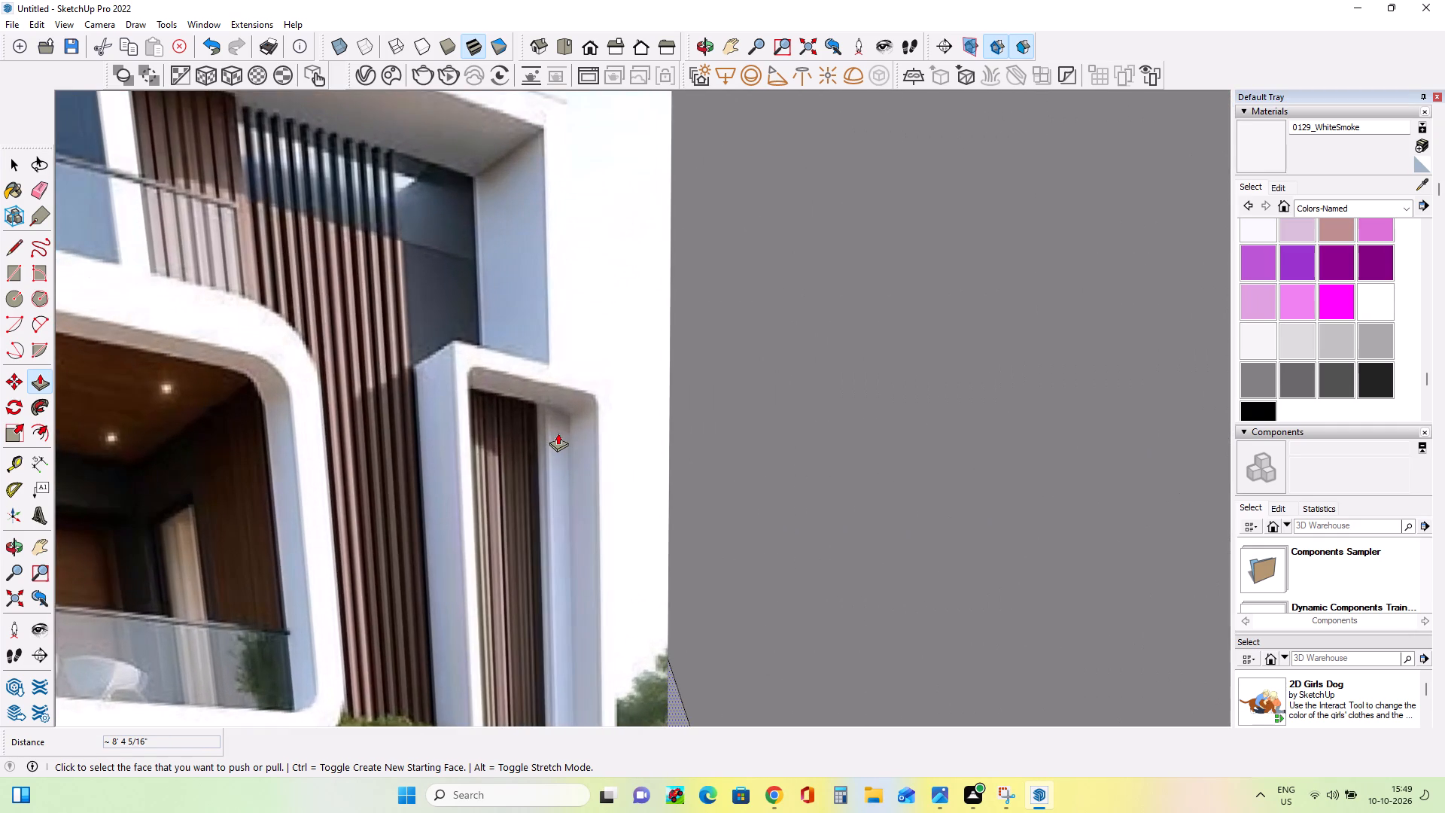
scroll(558, 433, "down", 9)
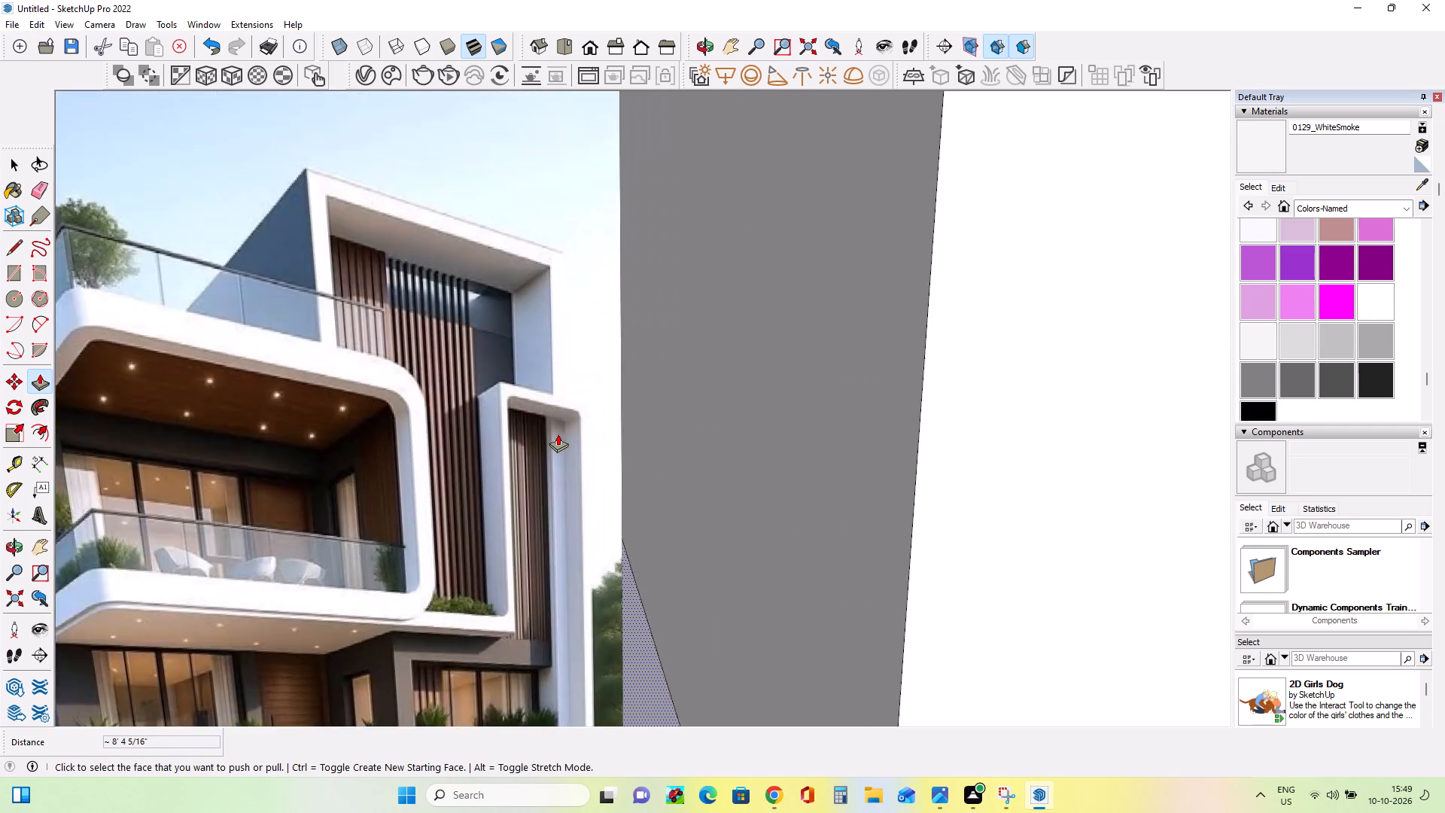
scroll(558, 434, "down", 19)
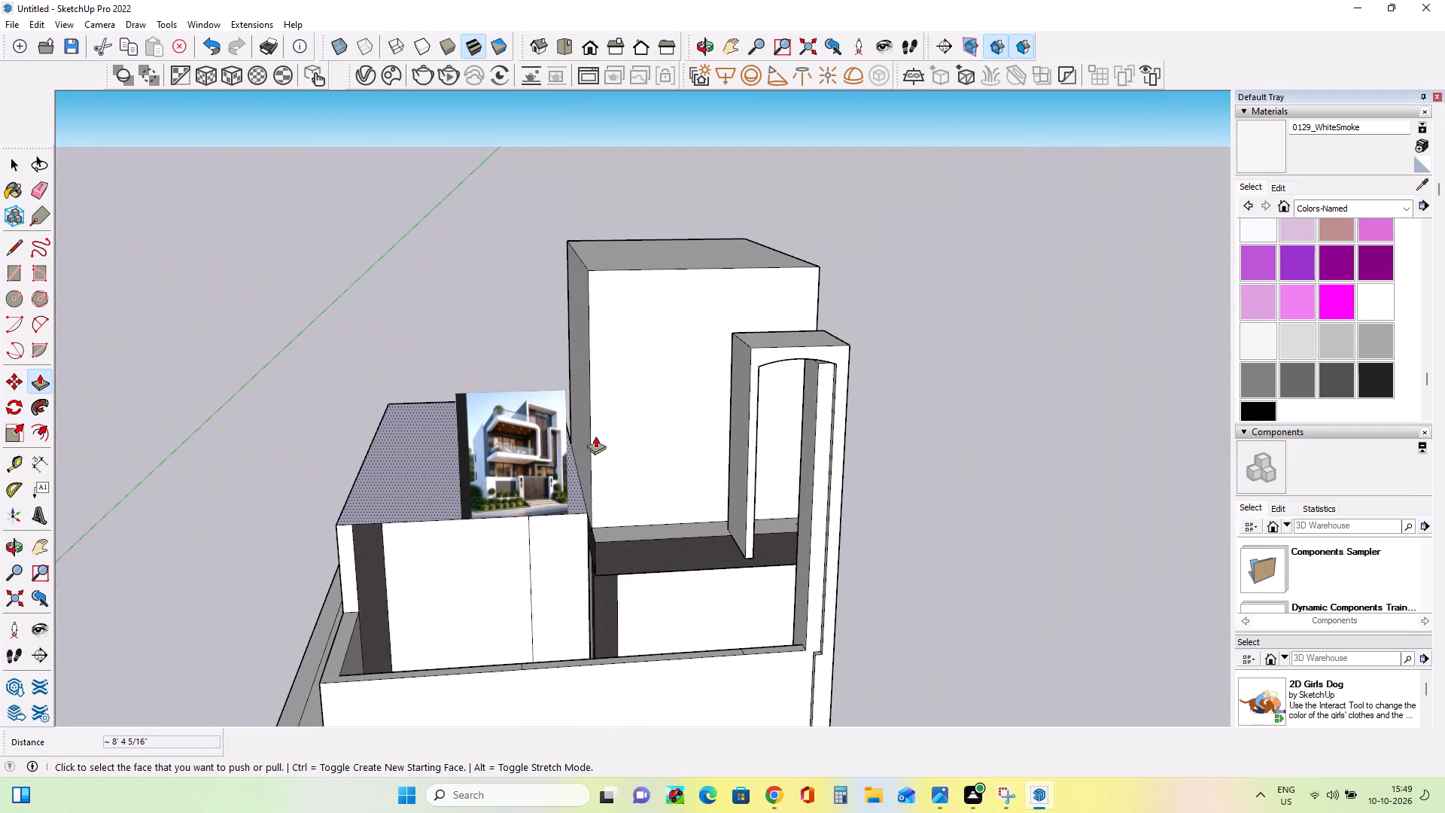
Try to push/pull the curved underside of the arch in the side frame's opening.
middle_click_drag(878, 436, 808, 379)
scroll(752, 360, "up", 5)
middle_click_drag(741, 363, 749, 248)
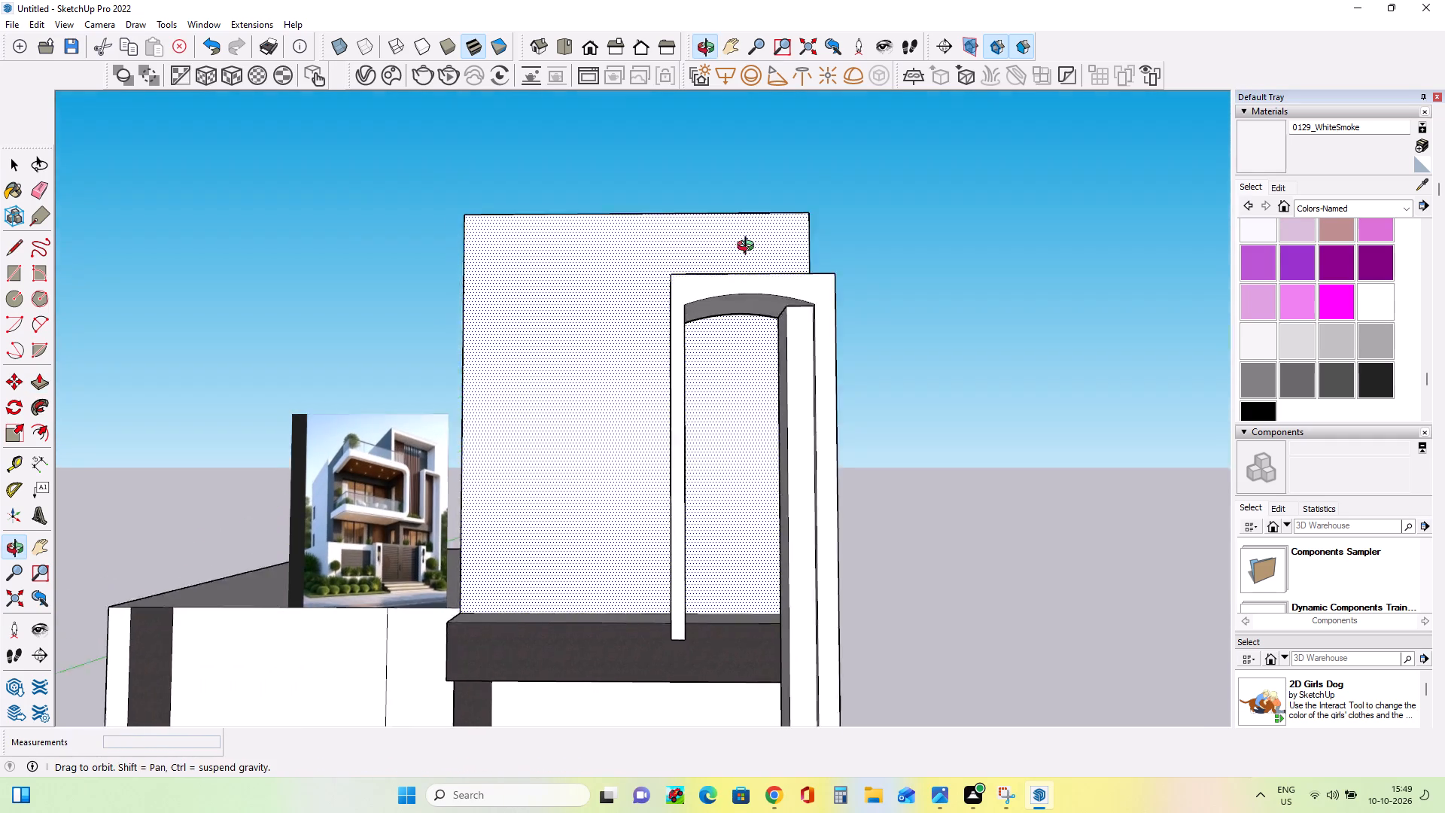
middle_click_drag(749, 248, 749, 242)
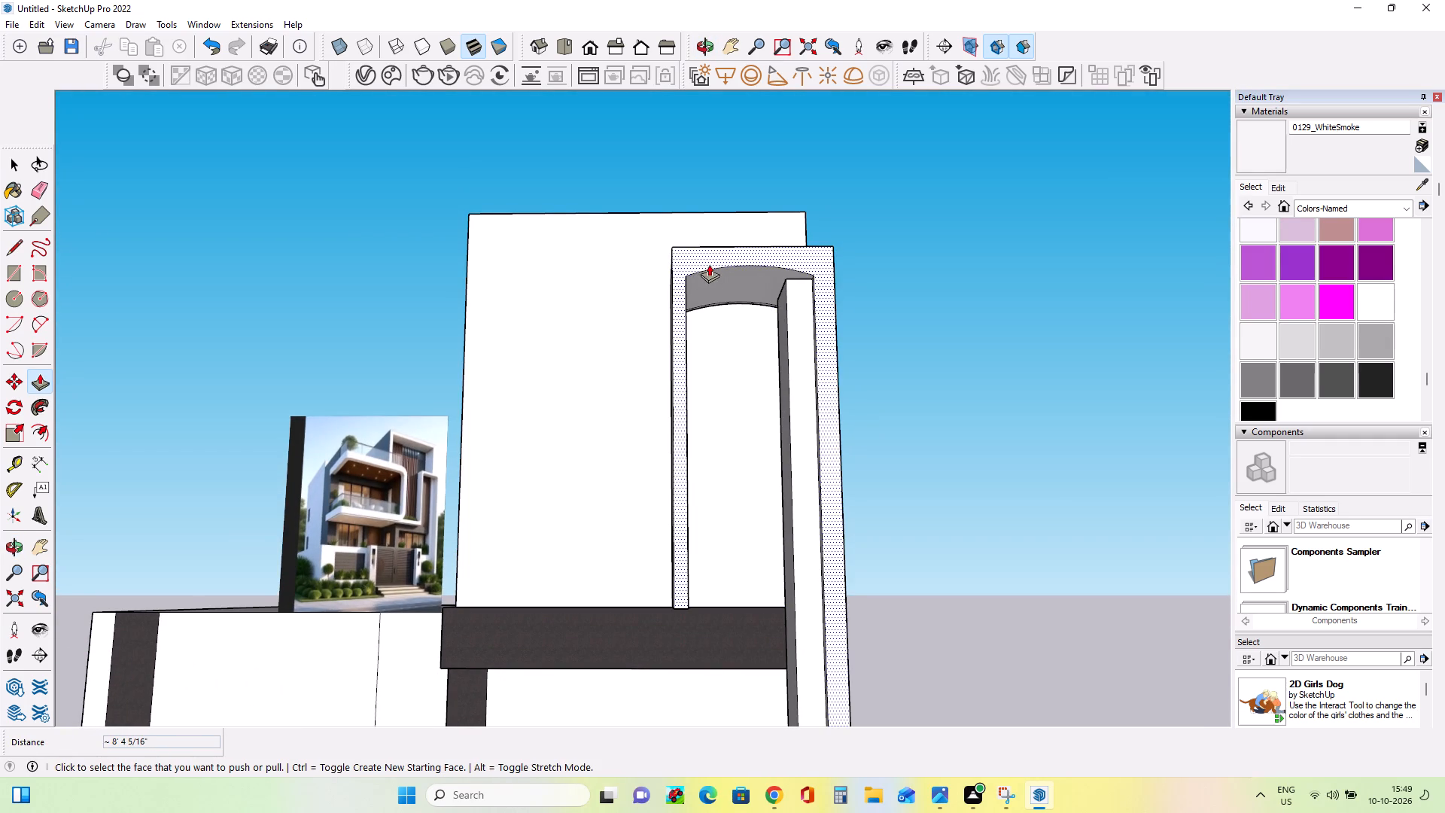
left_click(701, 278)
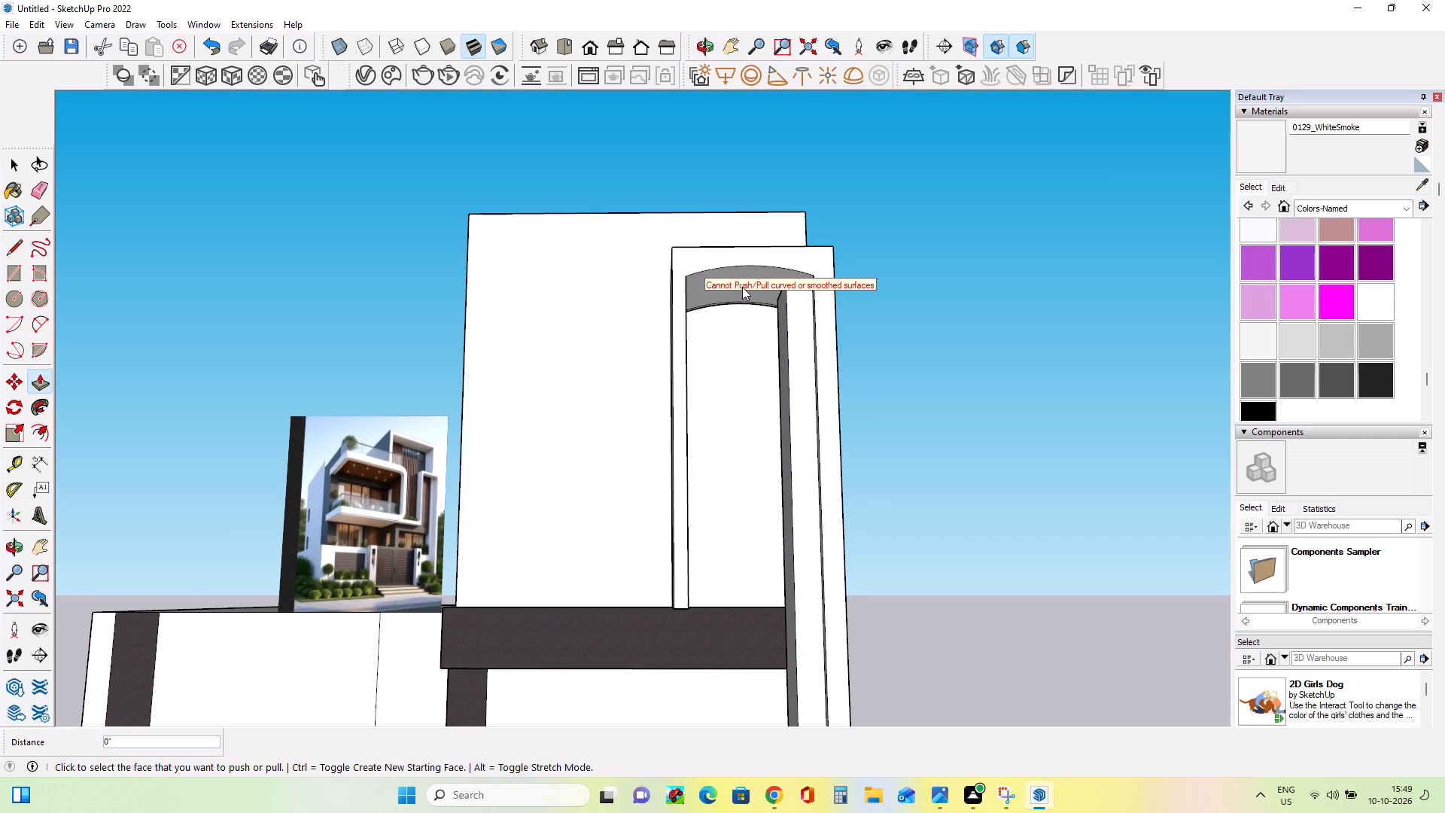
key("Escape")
Pull the front face of the arched side frame forward 1' 1 5/16".
middle_click_drag(775, 323, 821, 442)
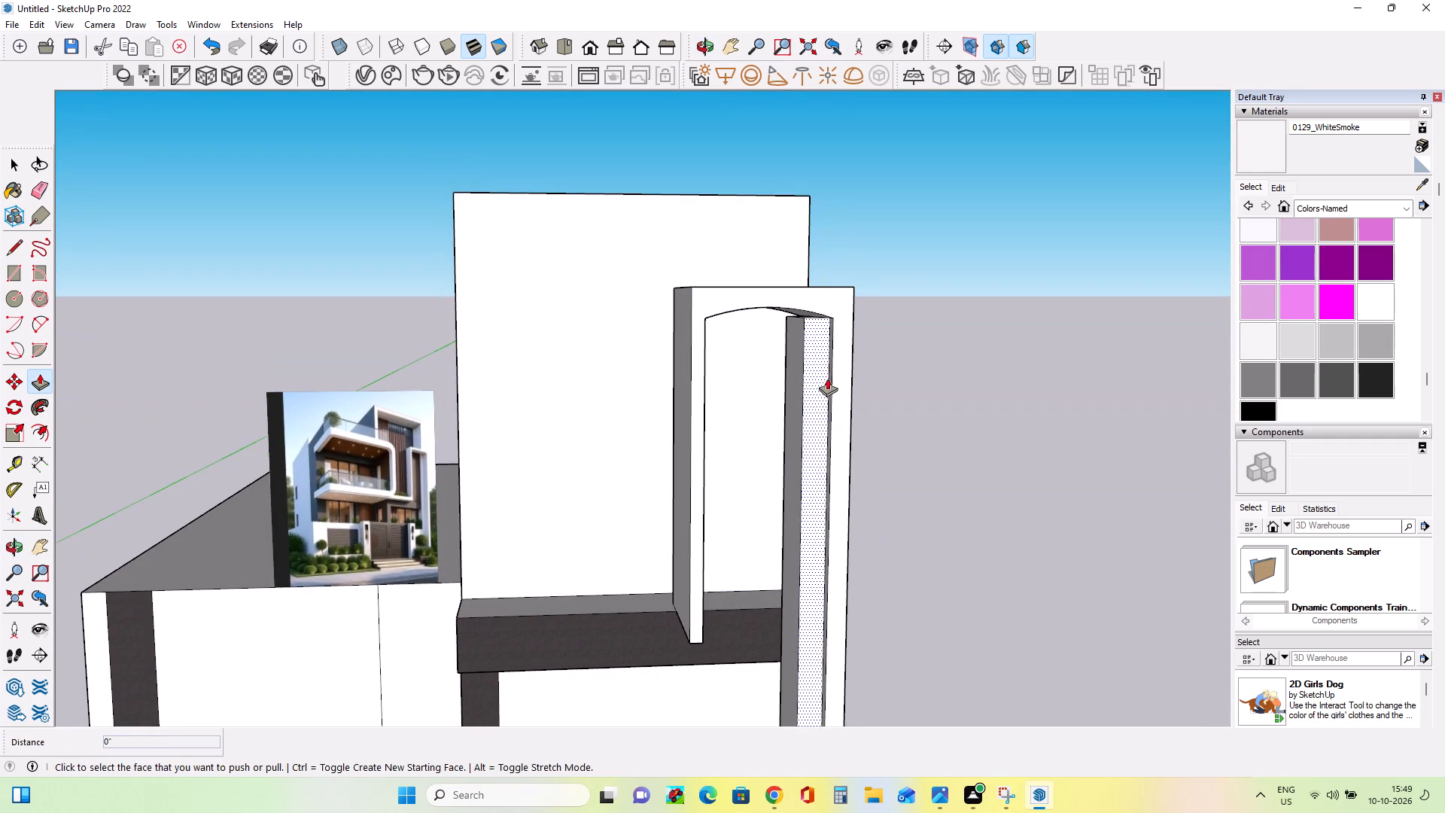
middle_click_drag(799, 372, 704, 429)
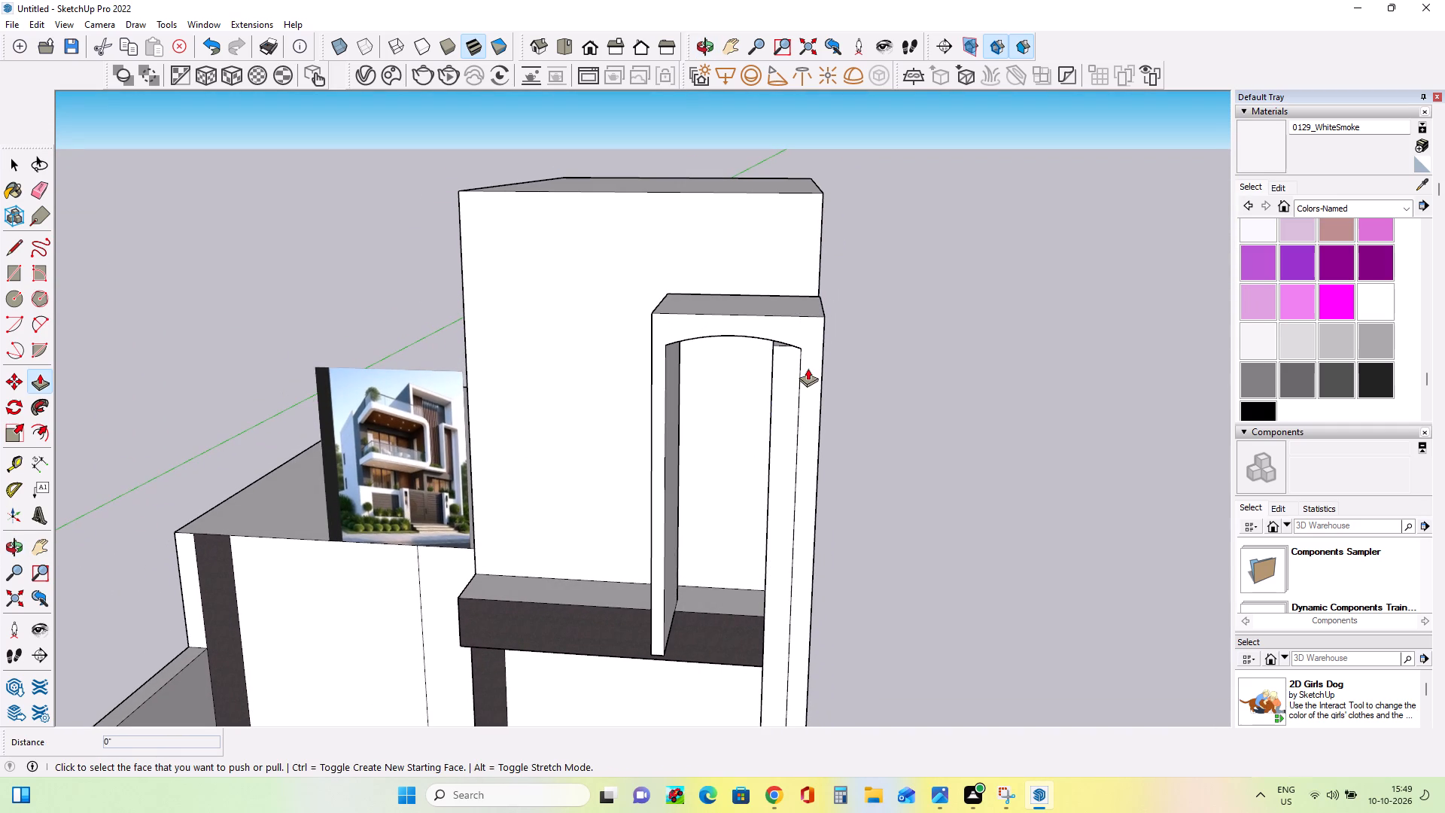
left_click(808, 367)
left_click(810, 373)
Push/pull the joined front face of the inner post and front boundary wall by 1 1/8", and adjust it slightly once more.
middle_click_drag(844, 405, 875, 373)
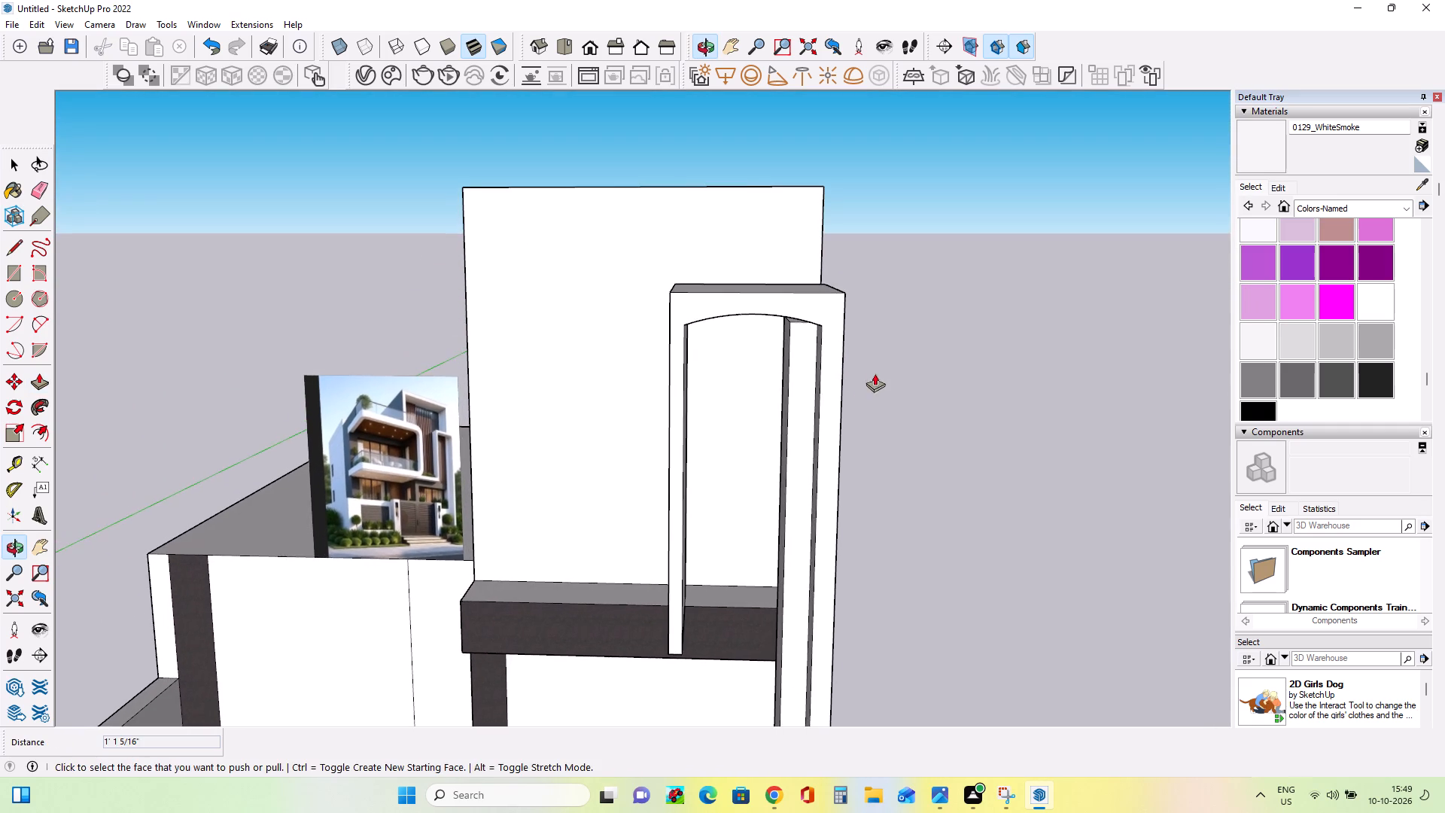
middle_click_drag(802, 427, 847, 448)
scroll(756, 419, "down", 4)
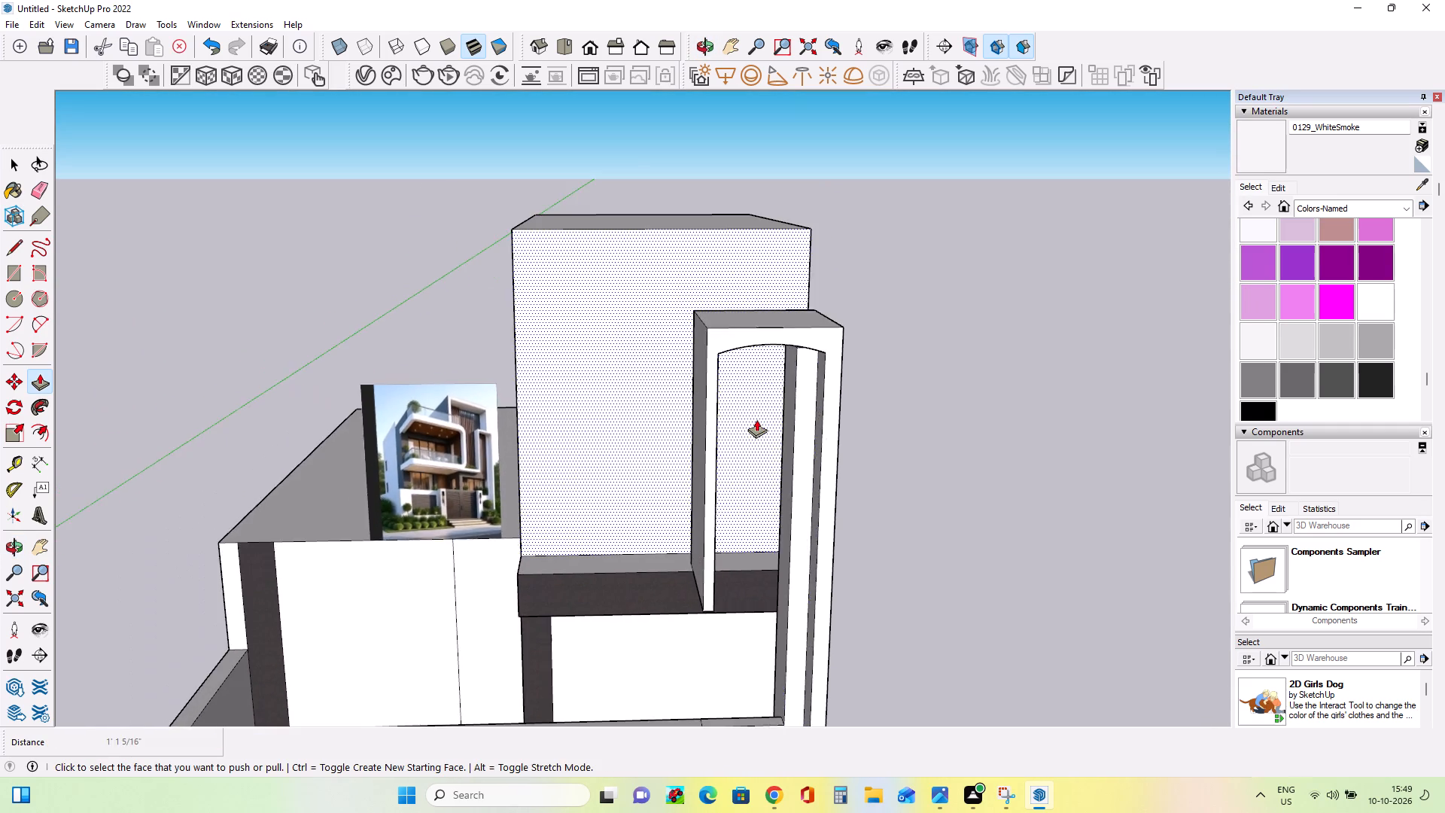
scroll(756, 419, "down", 3)
middle_click_drag(777, 554, 842, 574)
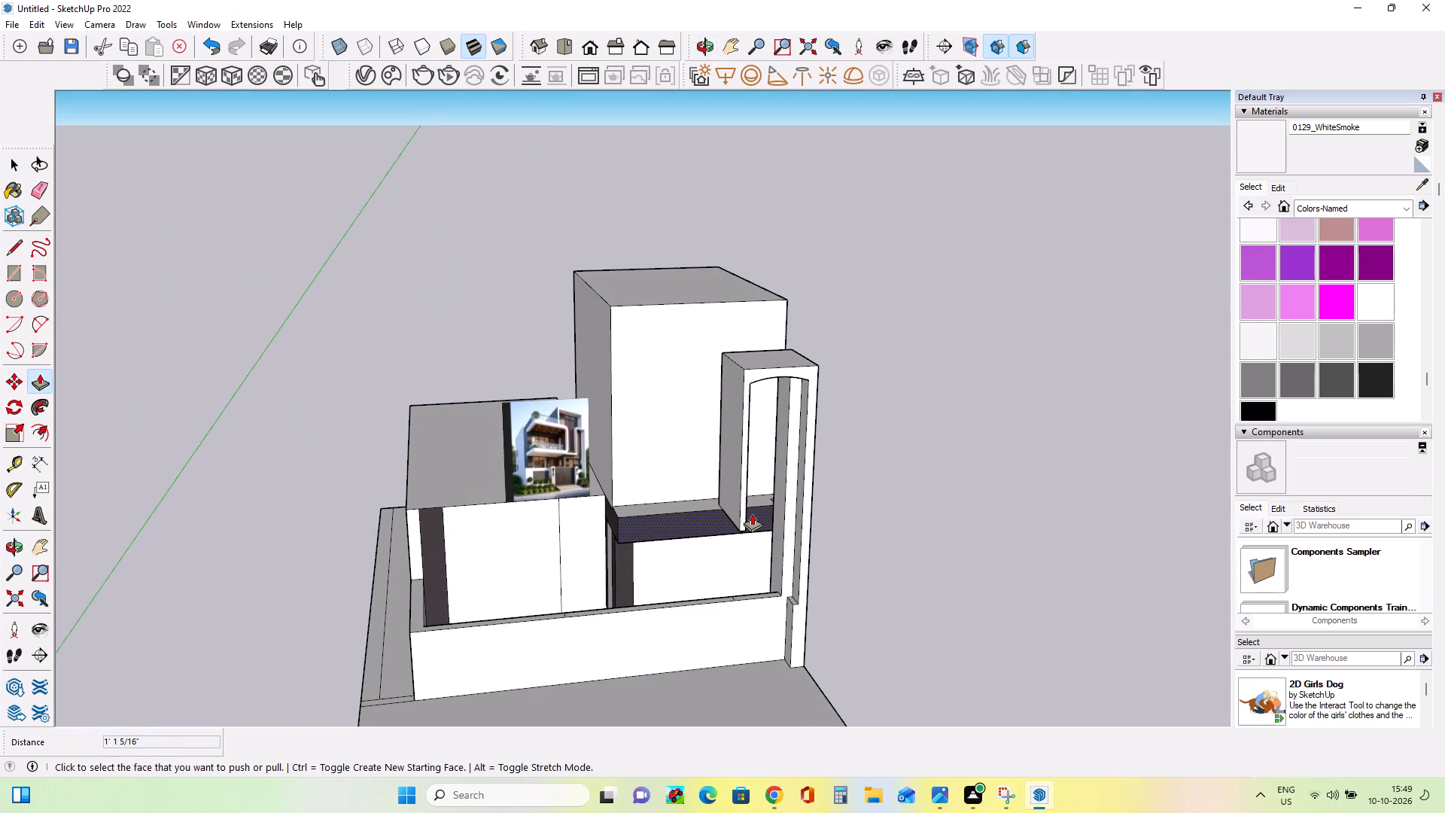
left_click(789, 501)
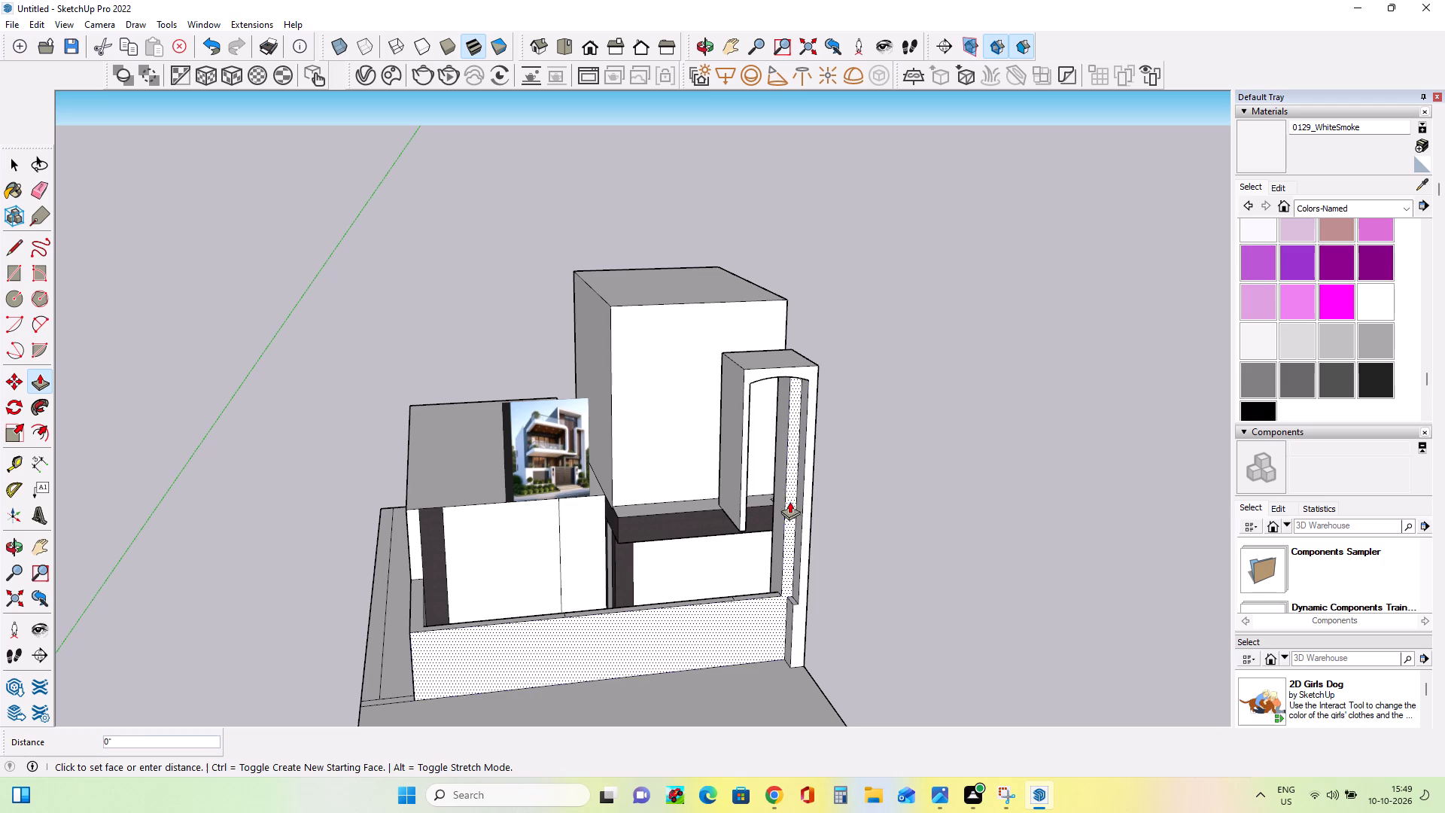
left_click(789, 501)
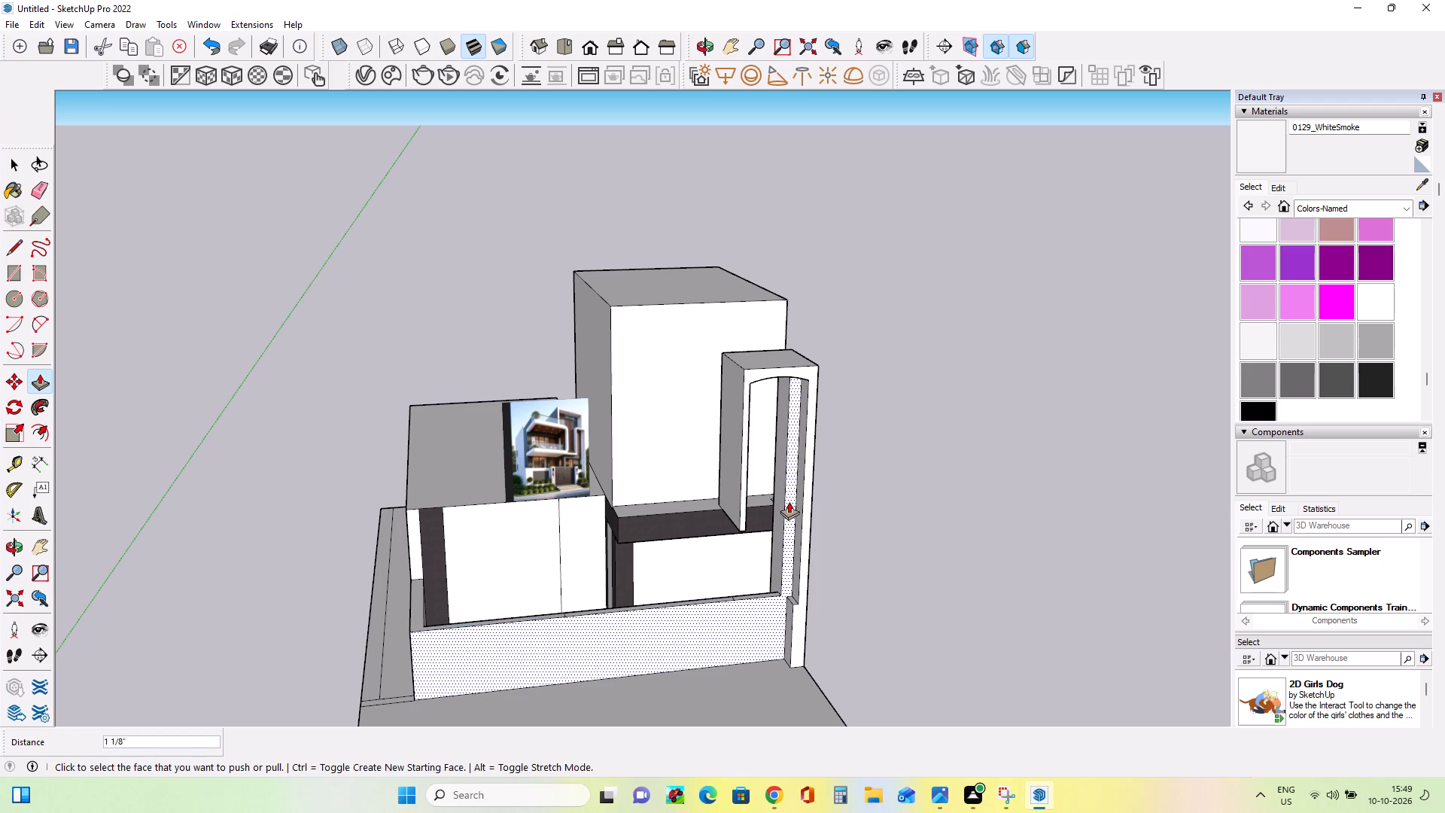
scroll(725, 622, "up", 1)
middle_click_drag(725, 622, 784, 706)
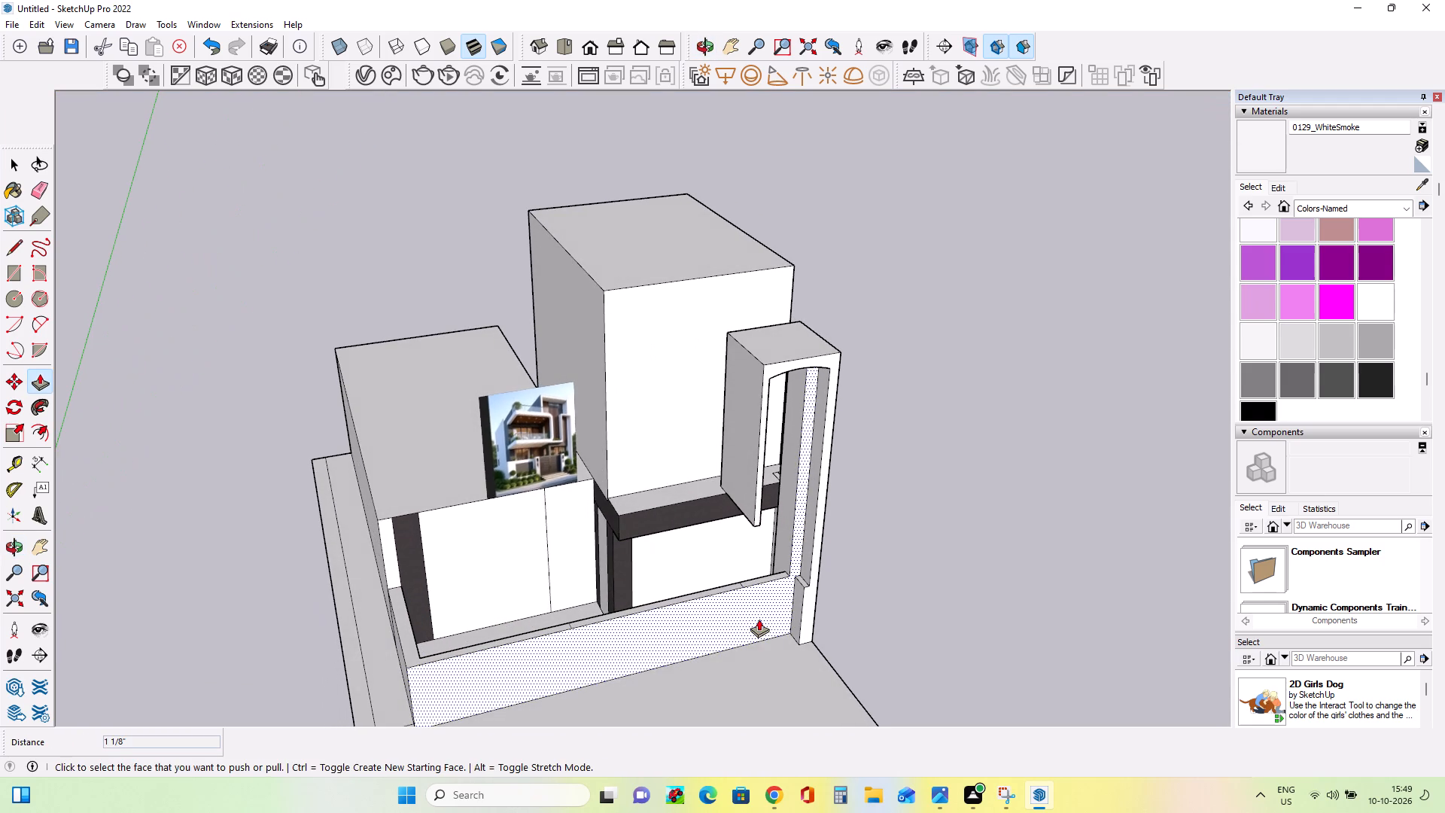
left_click(759, 619)
left_click(759, 617)
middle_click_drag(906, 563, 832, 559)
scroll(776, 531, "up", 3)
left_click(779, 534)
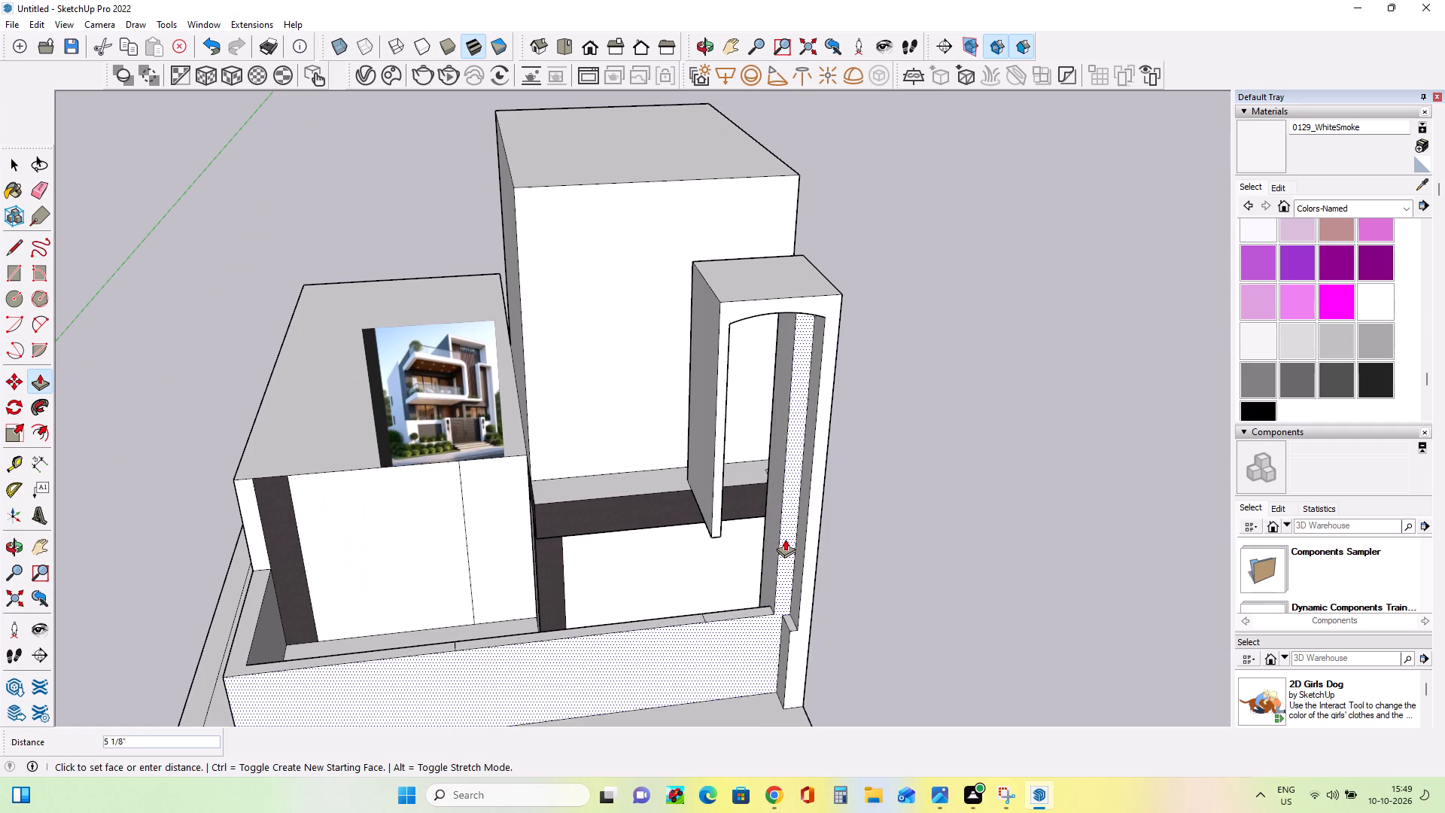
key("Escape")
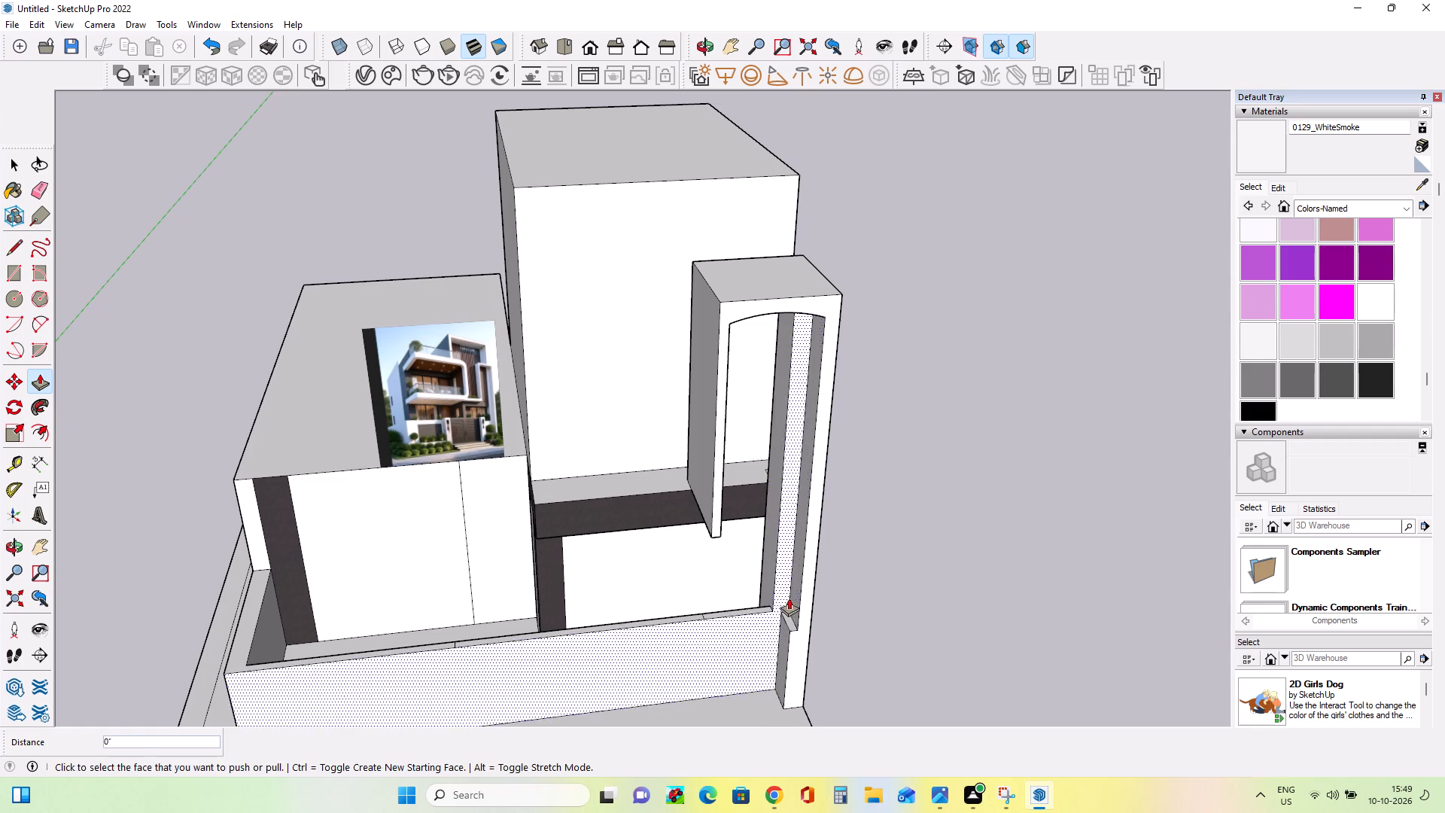
Draw an edge about 1' 15/16" long across the inner post's base, separating its front face from the boundary wall.
scroll(790, 601, "up", 1)
middle_click_drag(790, 601, 773, 571)
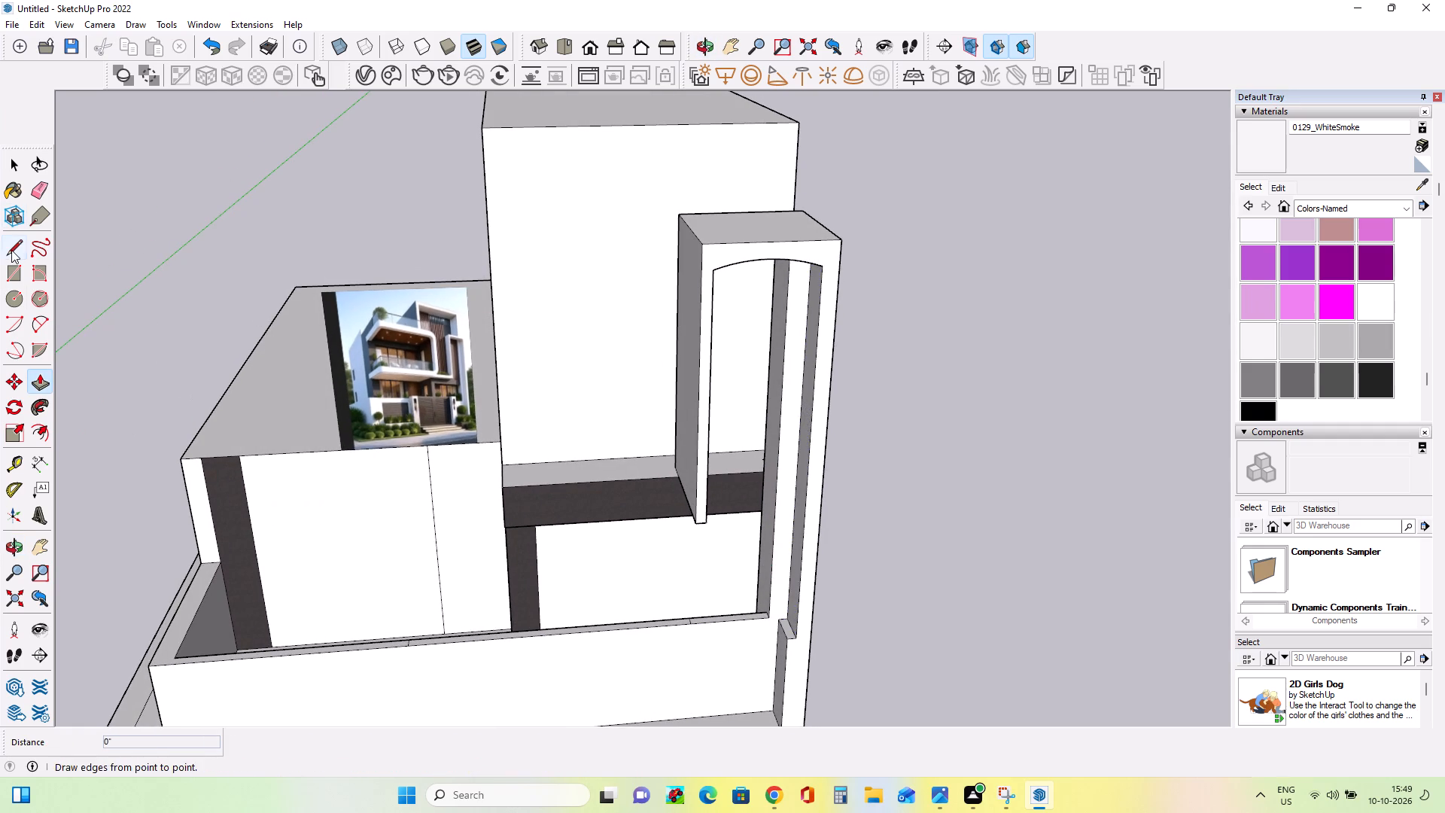
left_click(11, 250)
scroll(850, 593, "up", 7)
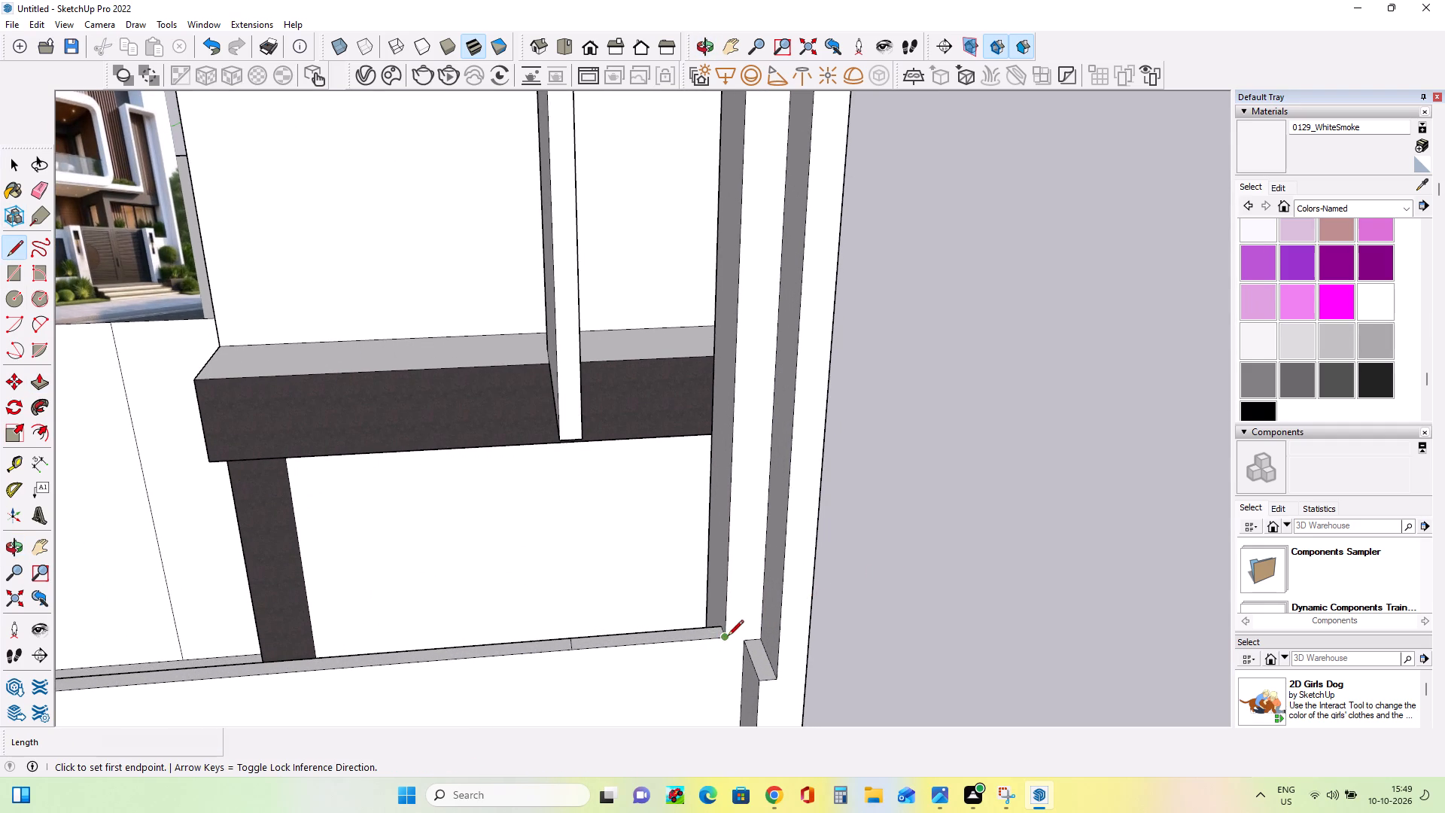
left_click(728, 637)
left_click(766, 632)
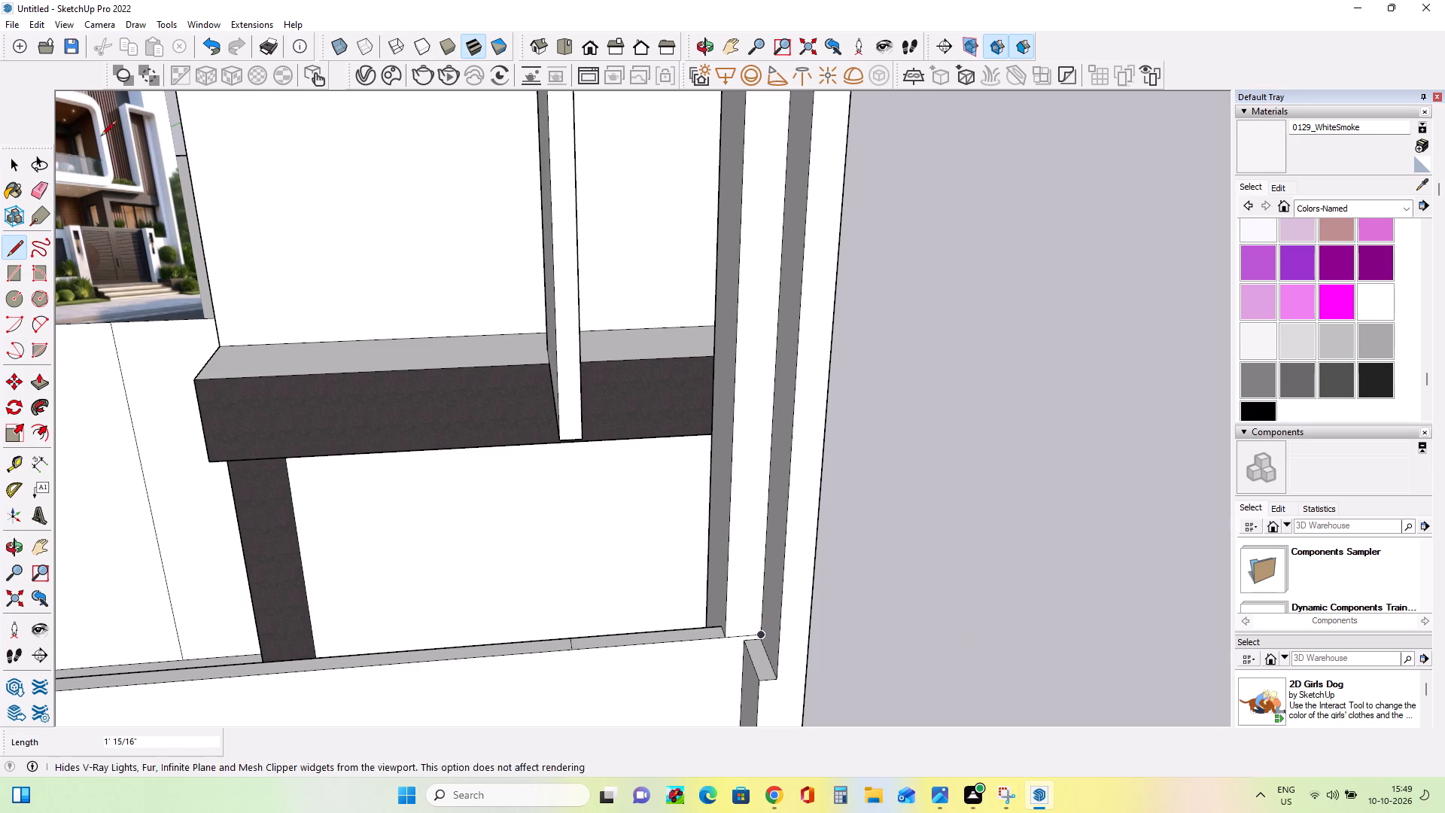
Push the inner post's separated front face back 3 13/16" inside the side frame.
left_click(43, 385)
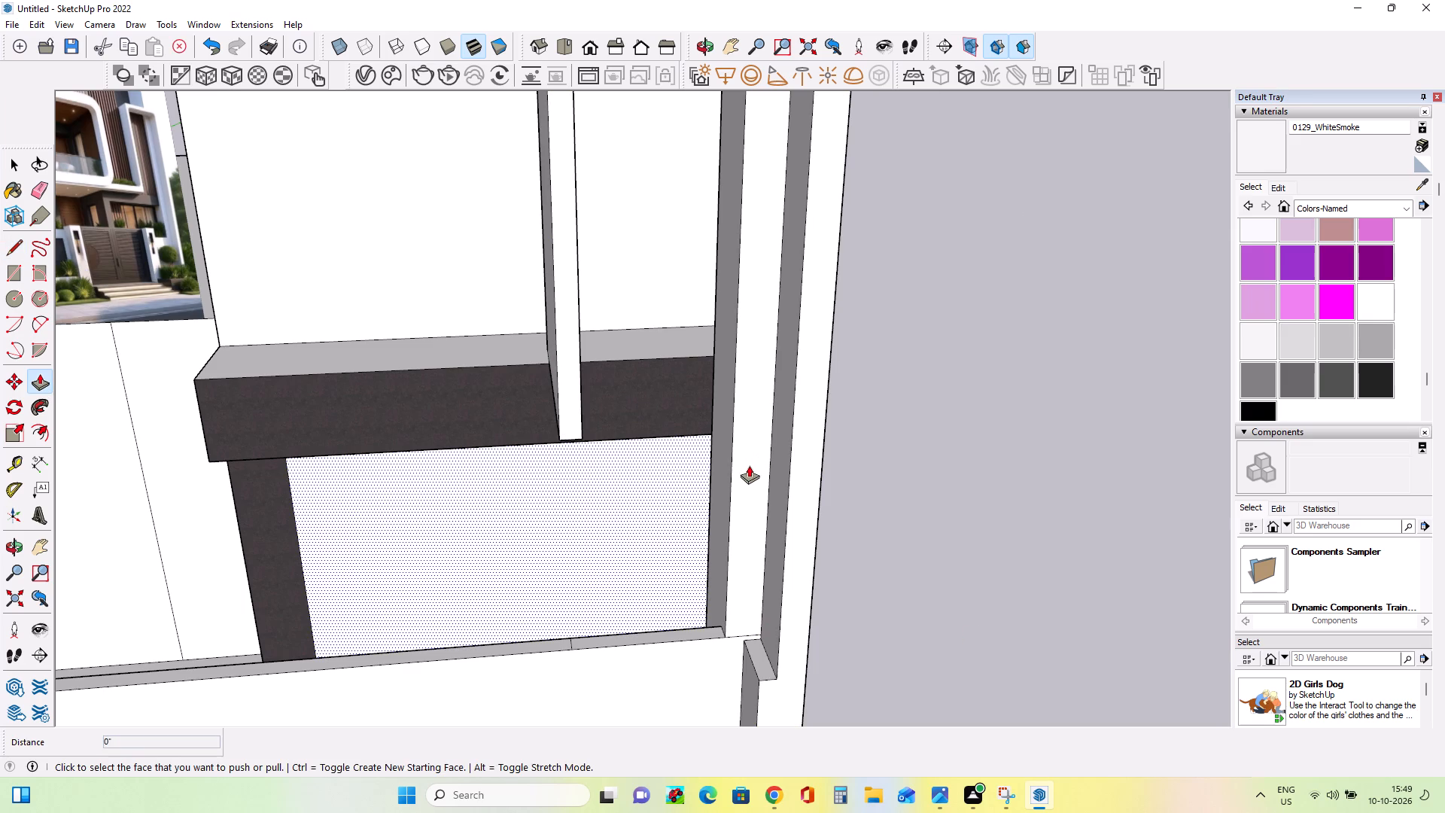
left_click(749, 465)
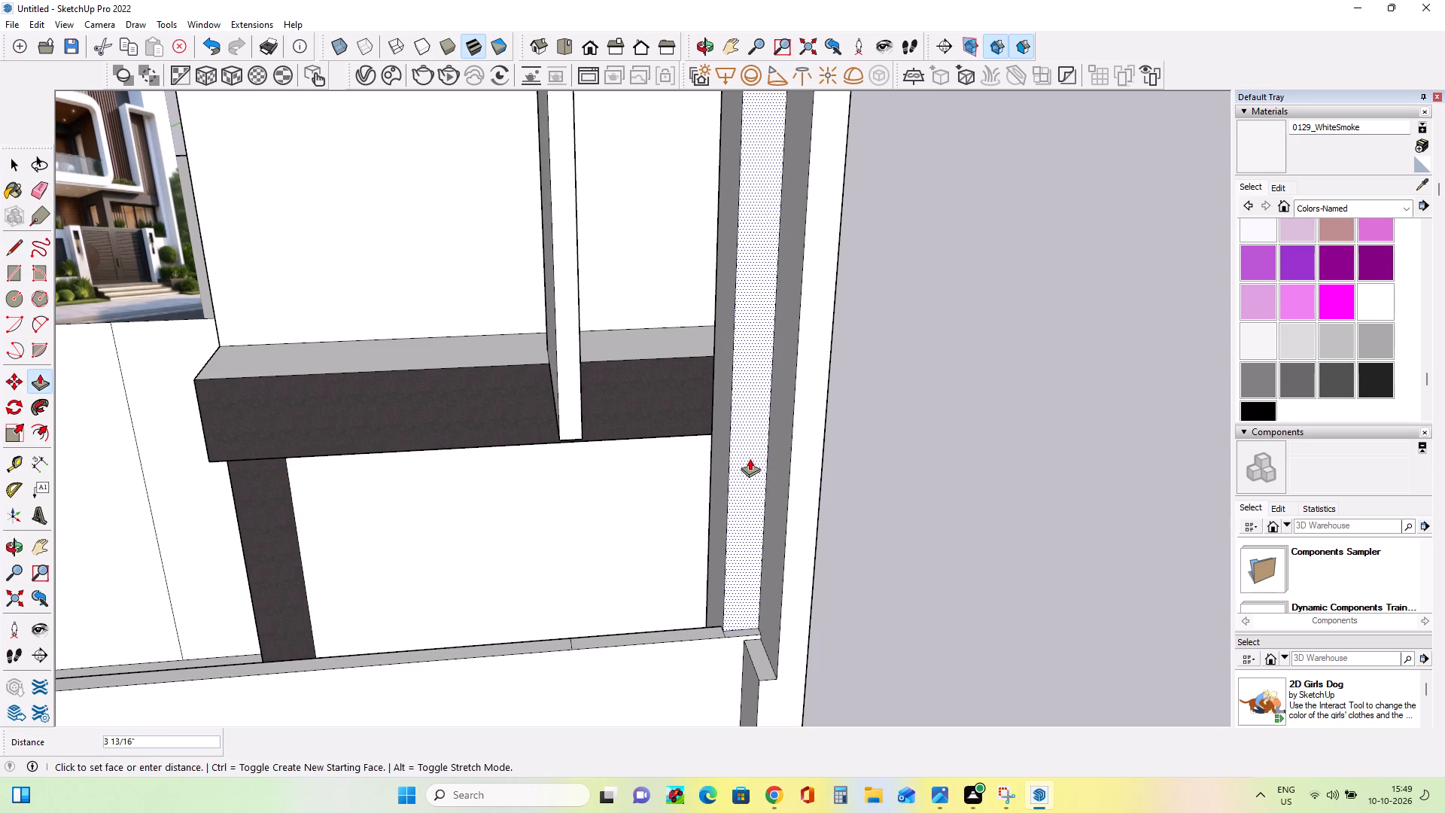
left_click(750, 458)
Narrow the inner post by pushing its side face toward the frame's outer jamb by 4 7/16".
scroll(756, 437, "down", 9)
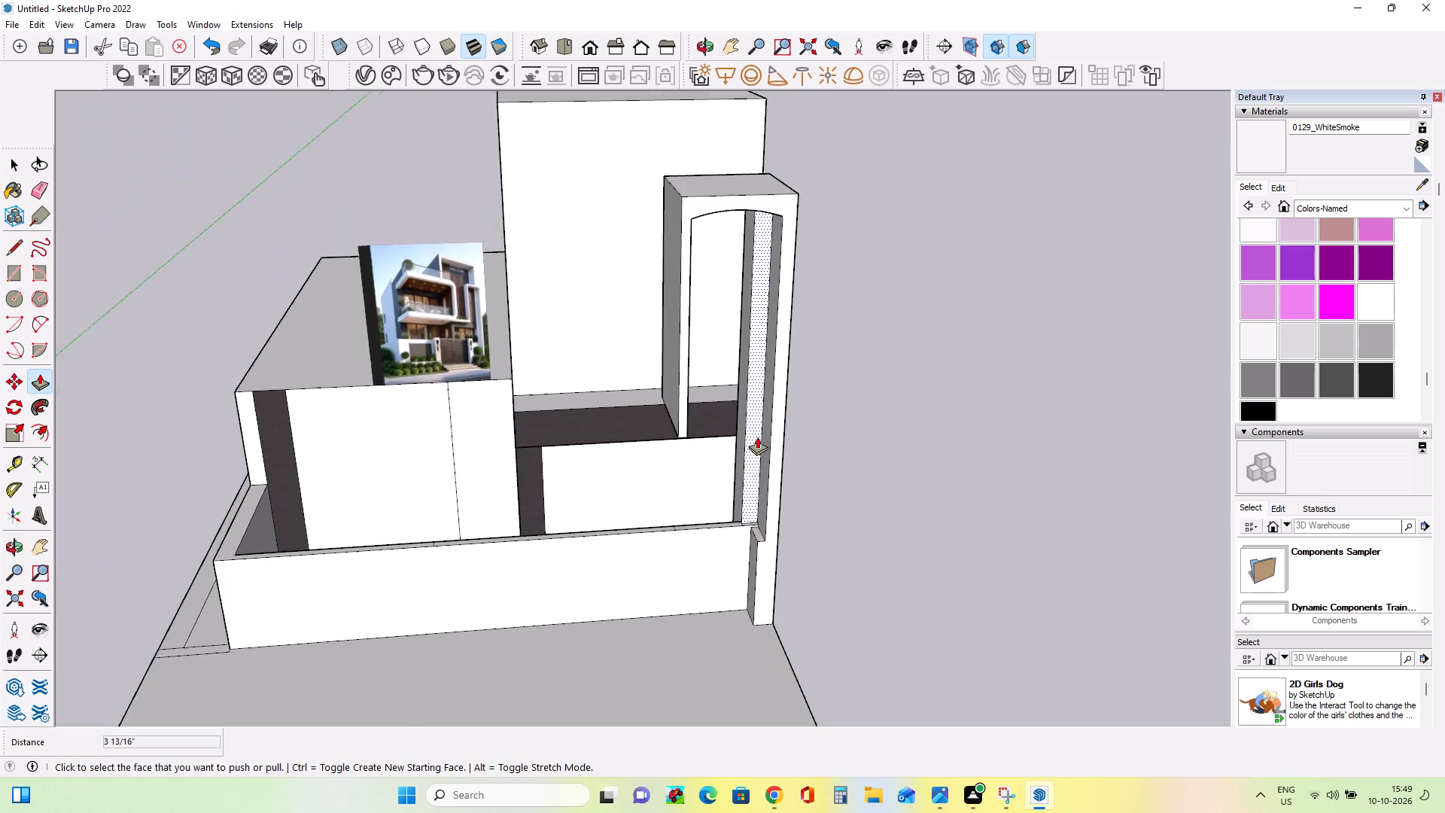
scroll(757, 437, "down", 1)
middle_click_drag(764, 406, 859, 393)
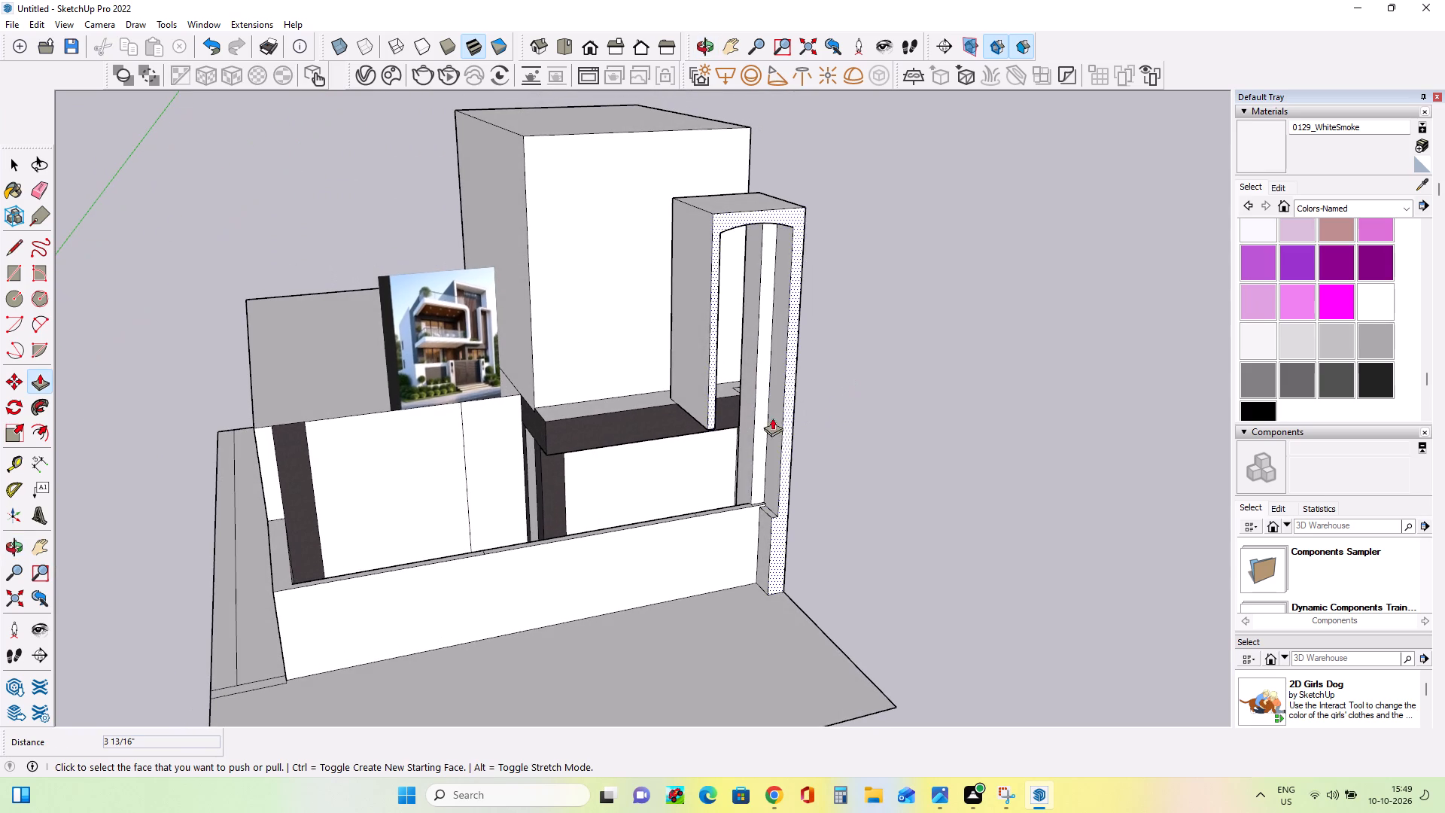
left_click(747, 425)
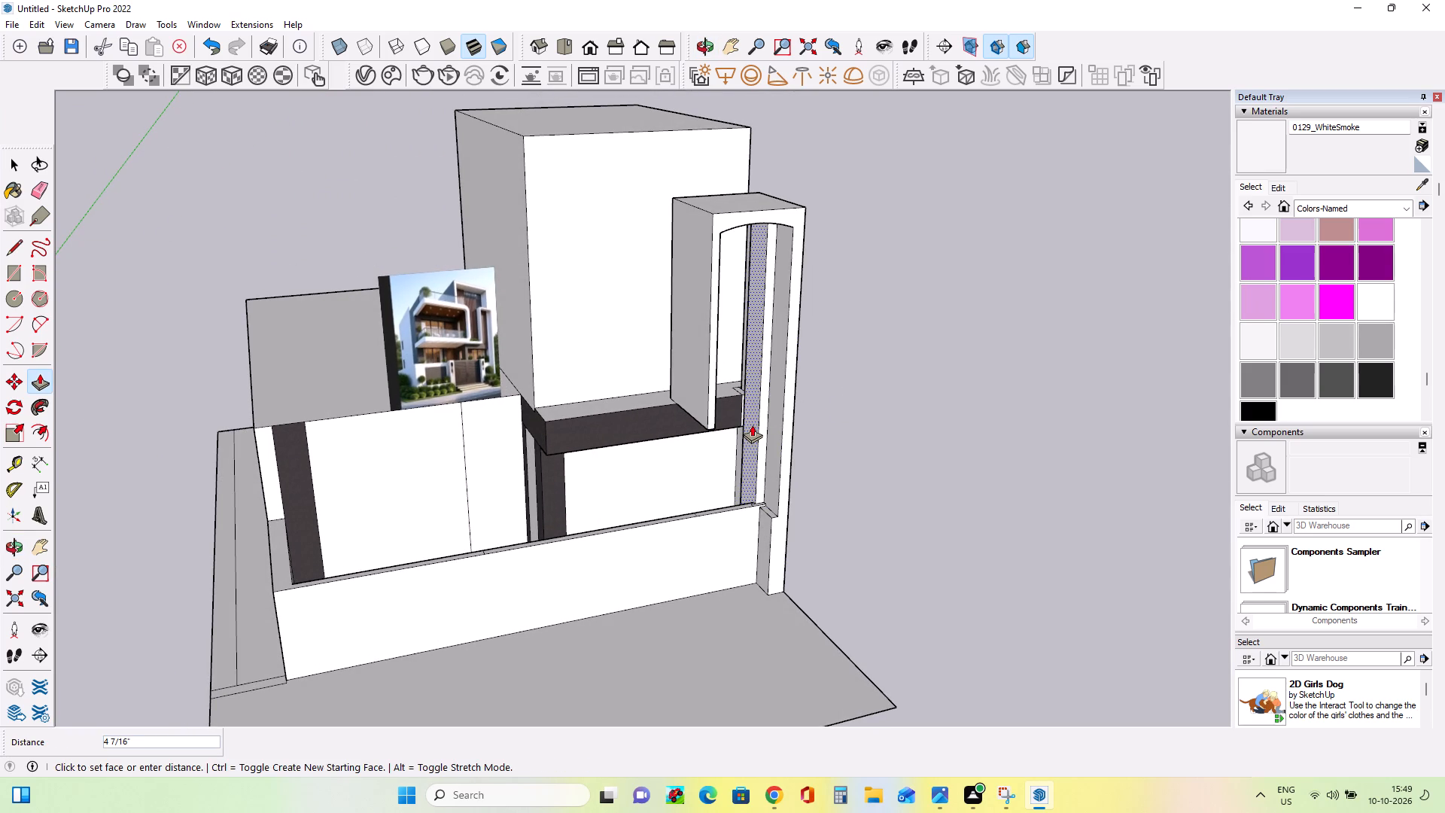
left_click(752, 425)
Examine the side frame and its recessed inner post from the front, outer side and base.
scroll(783, 507, "up", 6)
middle_click_drag(855, 489, 791, 497)
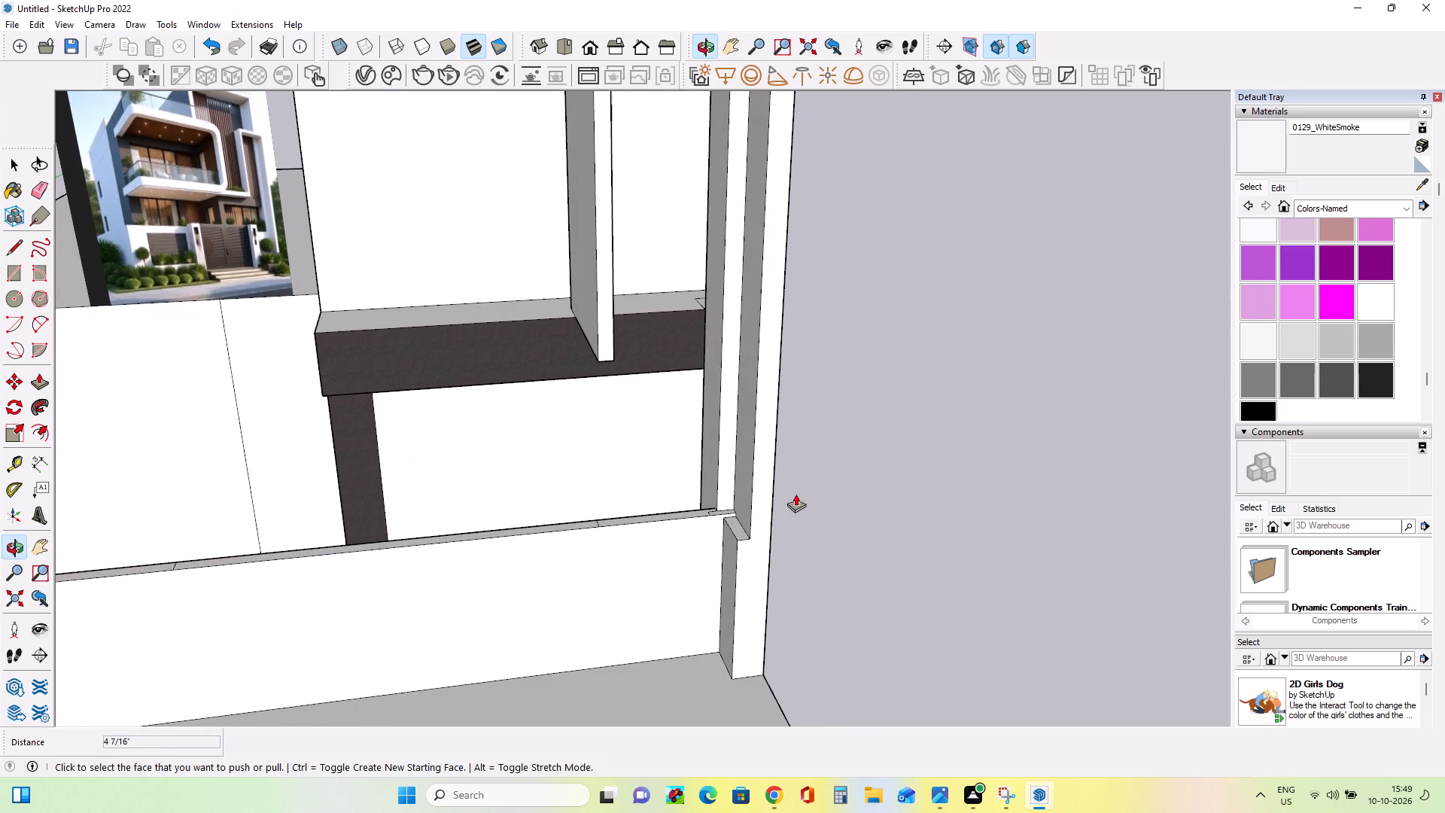
middle_click_drag(729, 482, 637, 472)
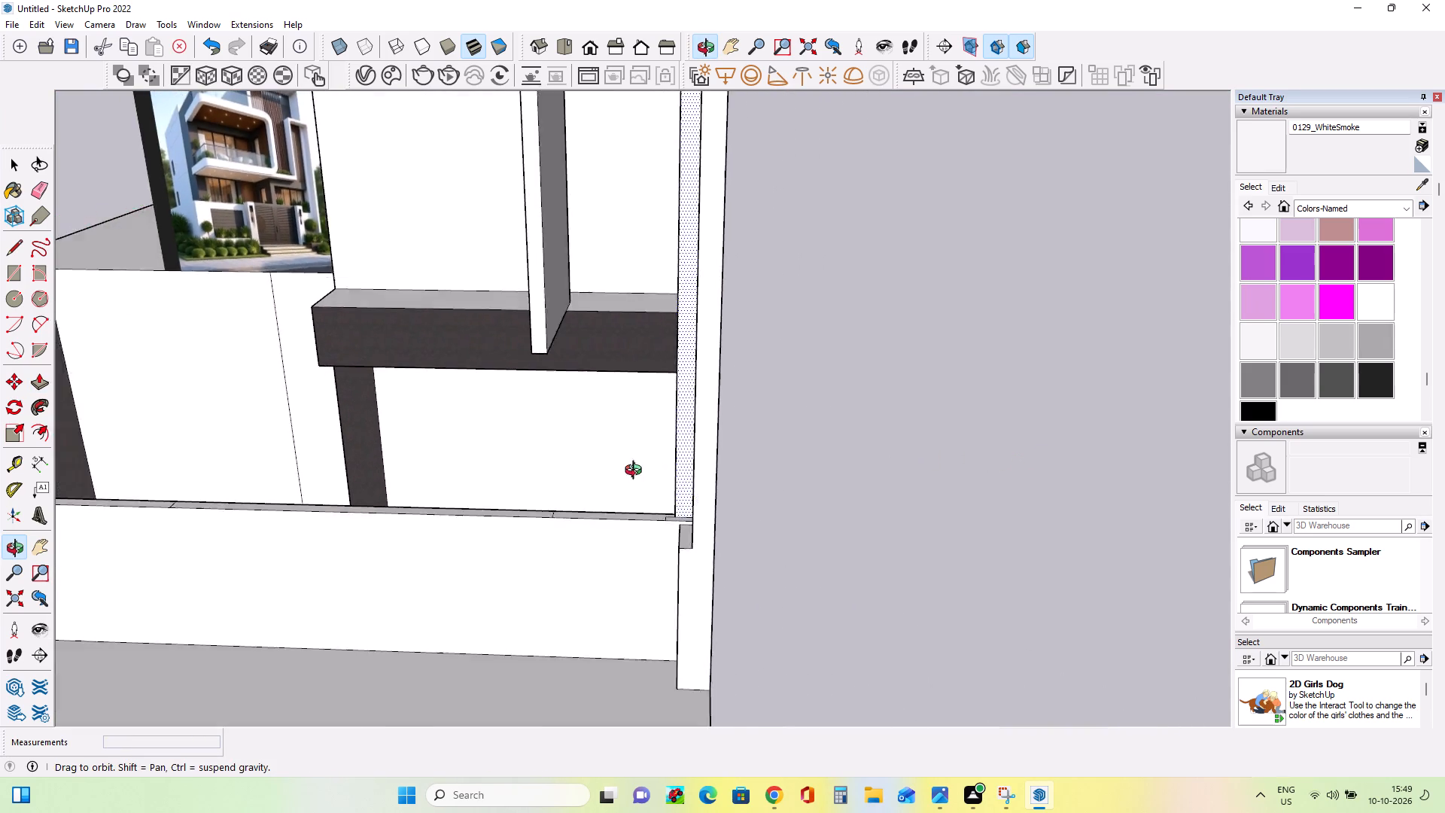
middle_click_drag(637, 472, 679, 468)
scroll(691, 488, "down", 7)
middle_click_drag(698, 492, 823, 480)
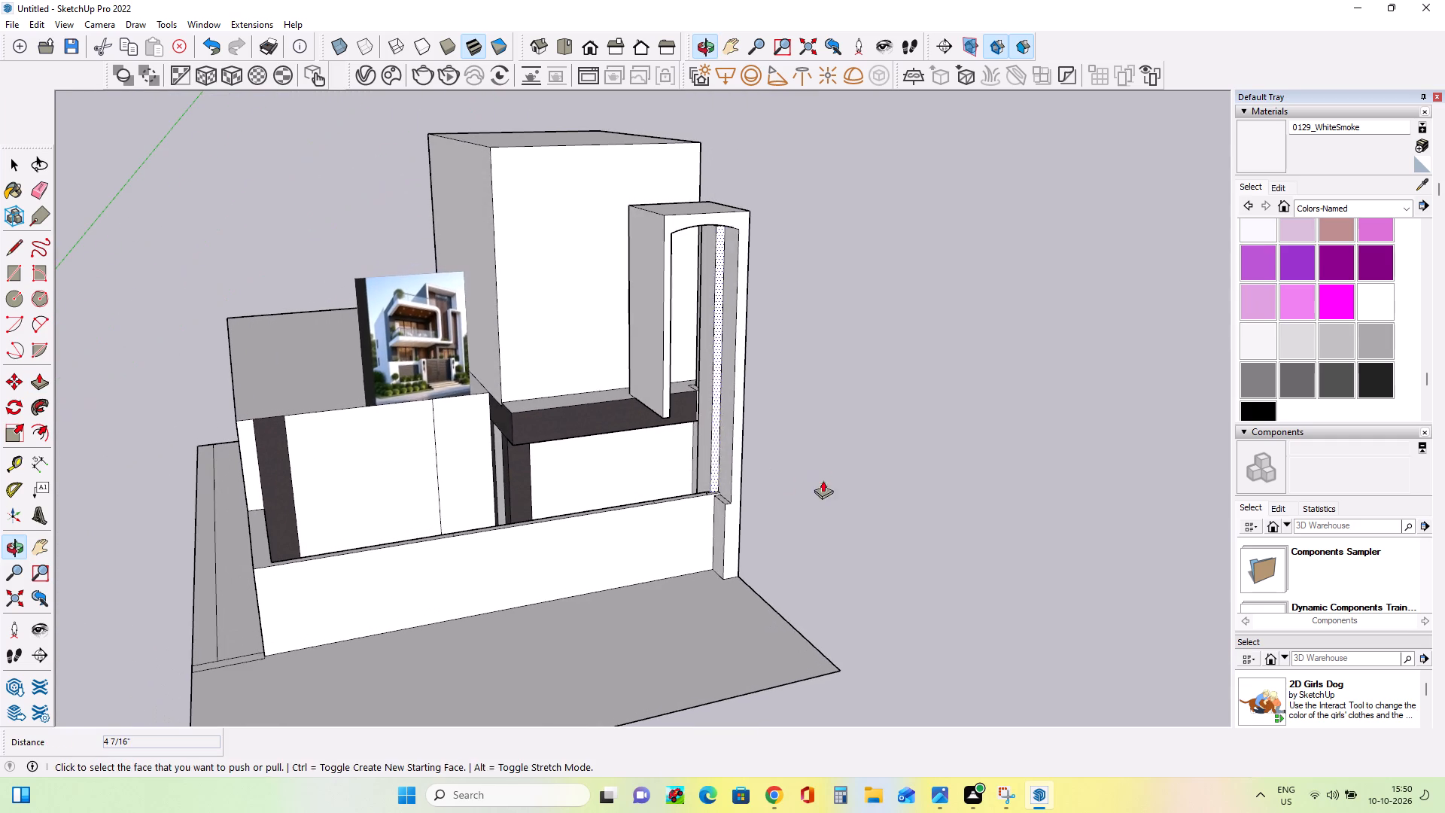
middle_click_drag(666, 451, 574, 473)
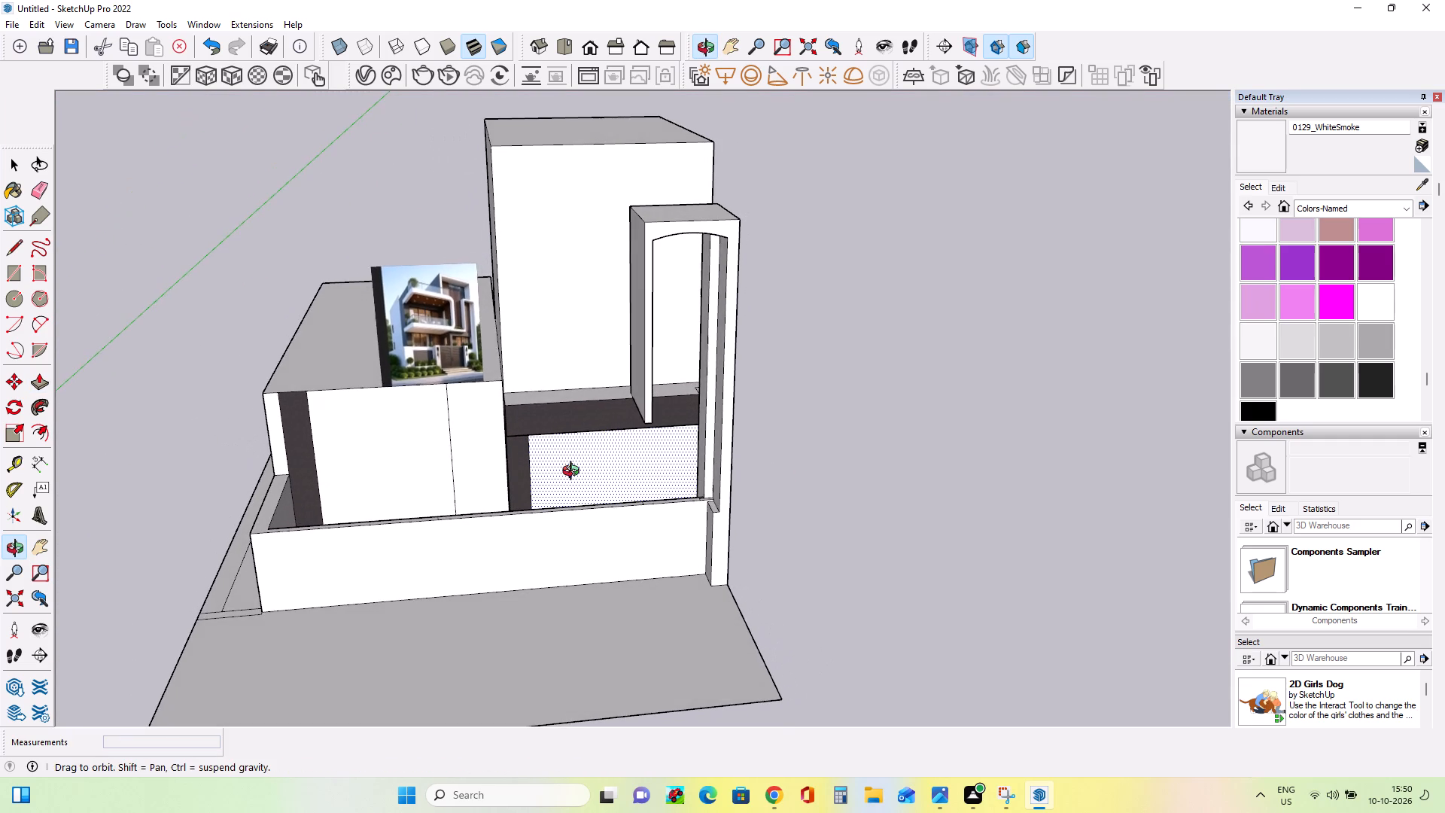
middle_click_drag(574, 473, 573, 472)
middle_click(573, 472)
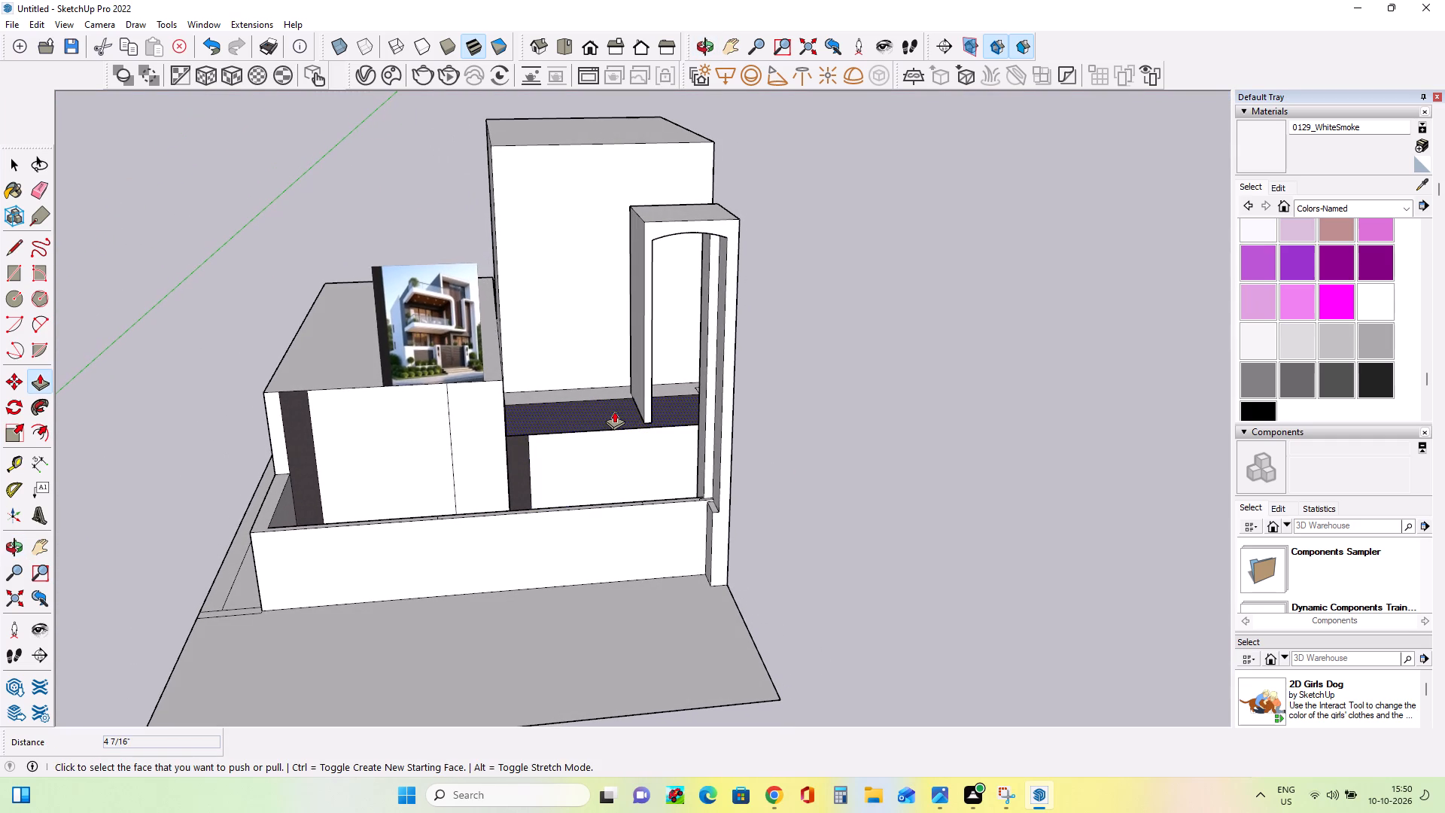
scroll(650, 389, "up", 1)
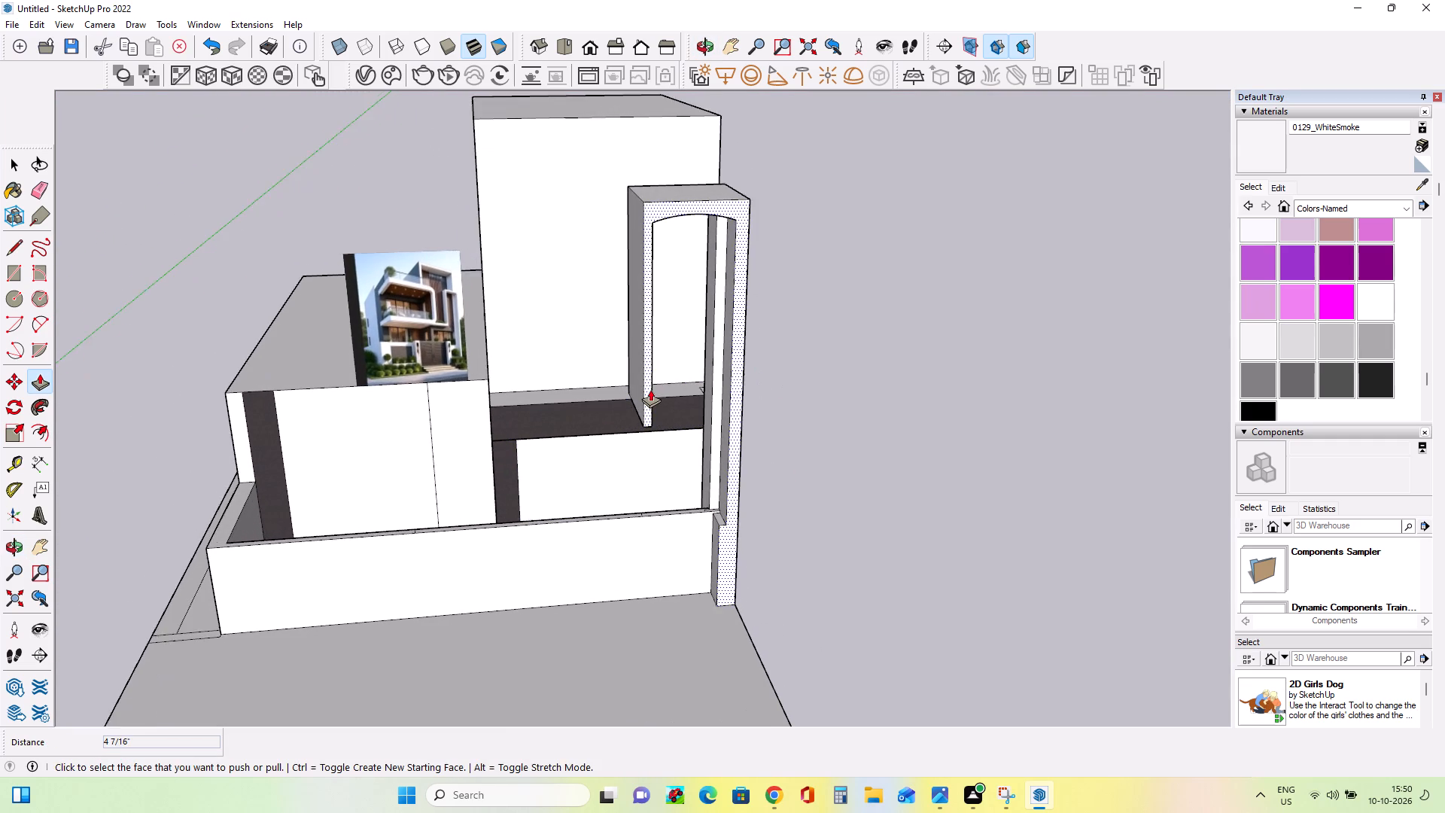
scroll(650, 389, "up", 1)
middle_click_drag(655, 366, 552, 427)
middle_click_drag(554, 425, 68, 525)
middle_click_drag(642, 479, 603, 516)
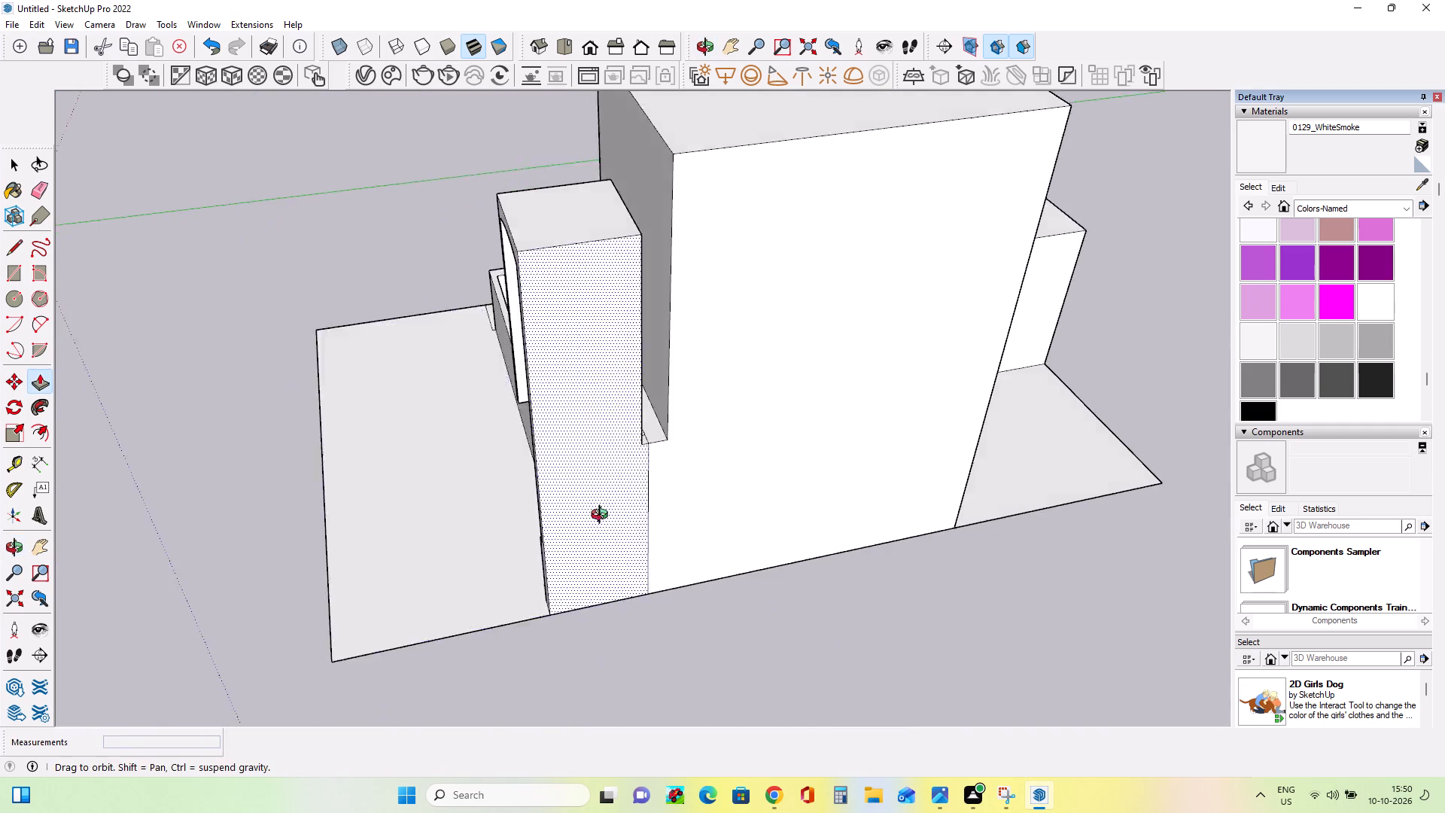
middle_click_drag(603, 516, 466, 565)
scroll(600, 431, "up", 7)
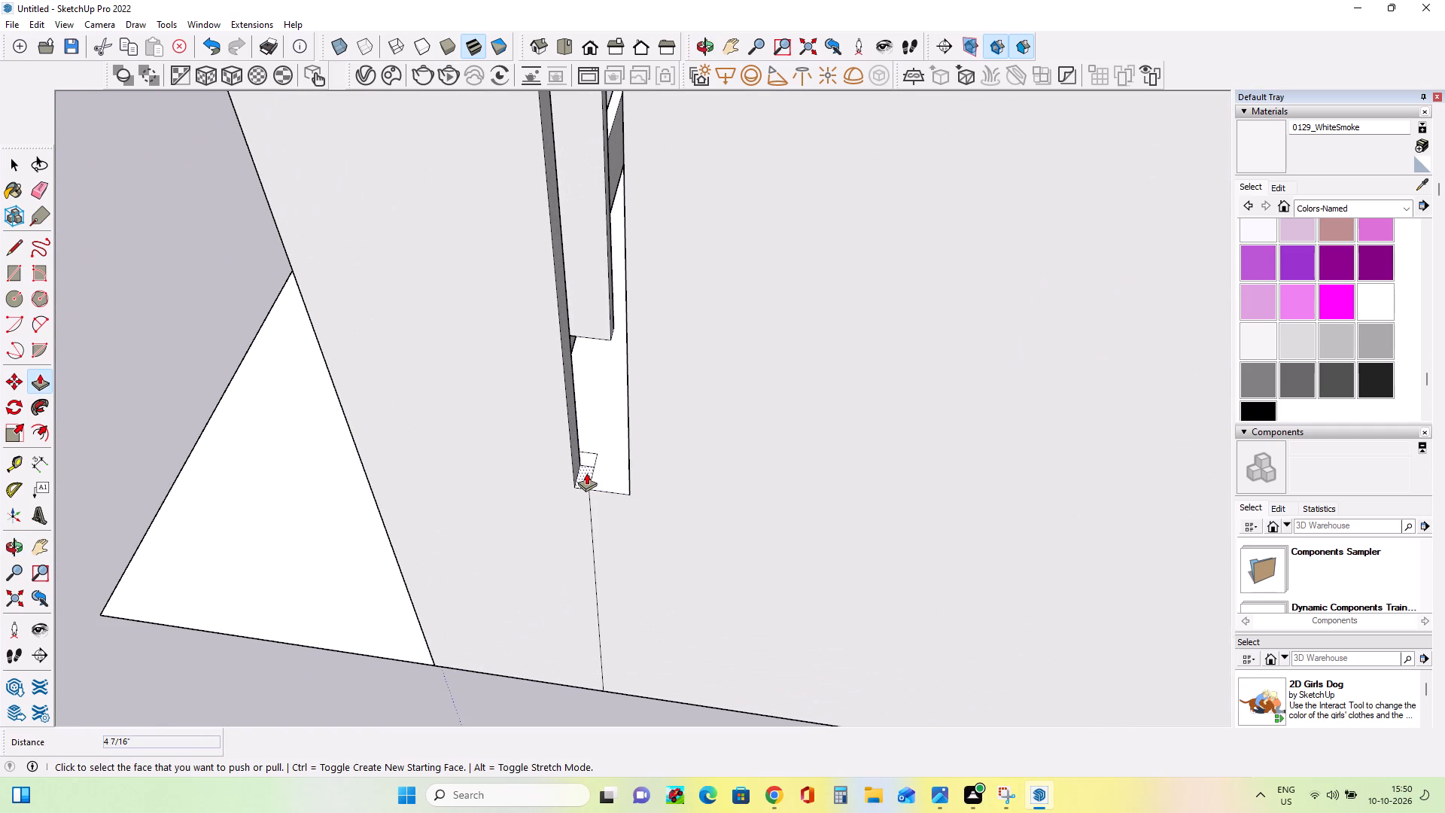
middle_click_drag(545, 497, 999, 423)
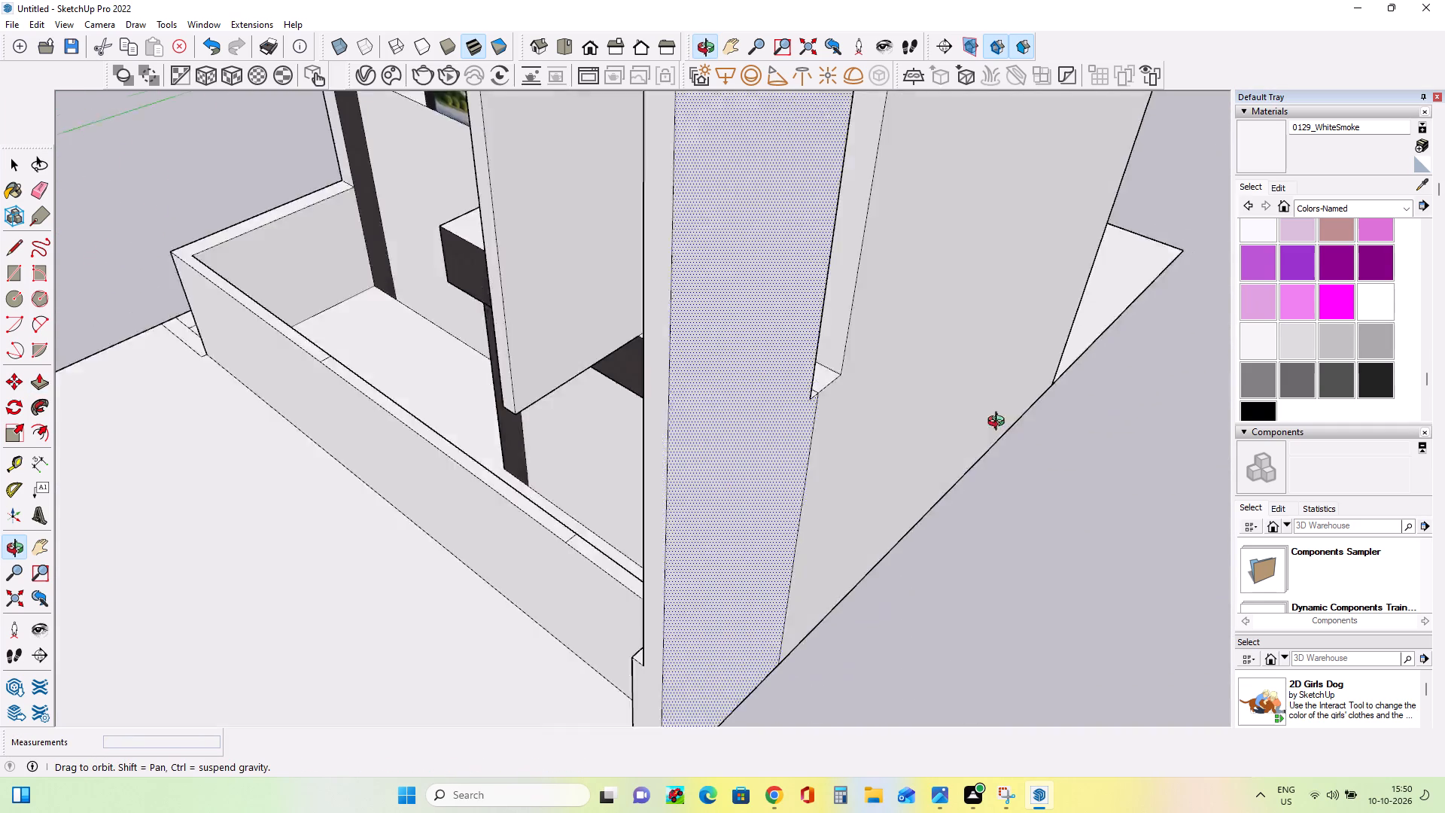
middle_click_drag(999, 423, 1276, 394)
middle_click_drag(751, 423, 858, 408)
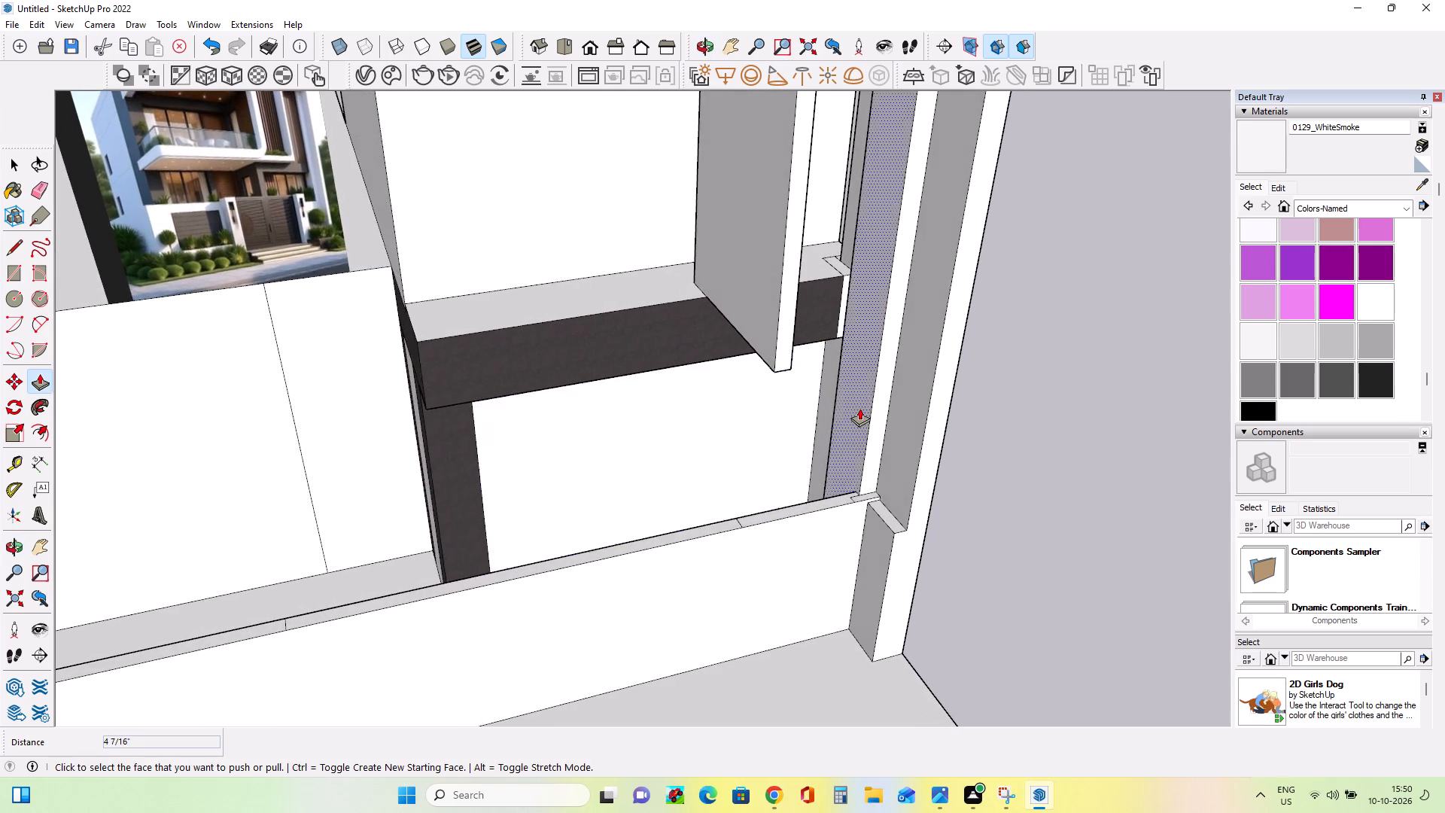
Push the side frame's front face back 8 1/4".
scroll(859, 408, "down", 3)
left_click(805, 361)
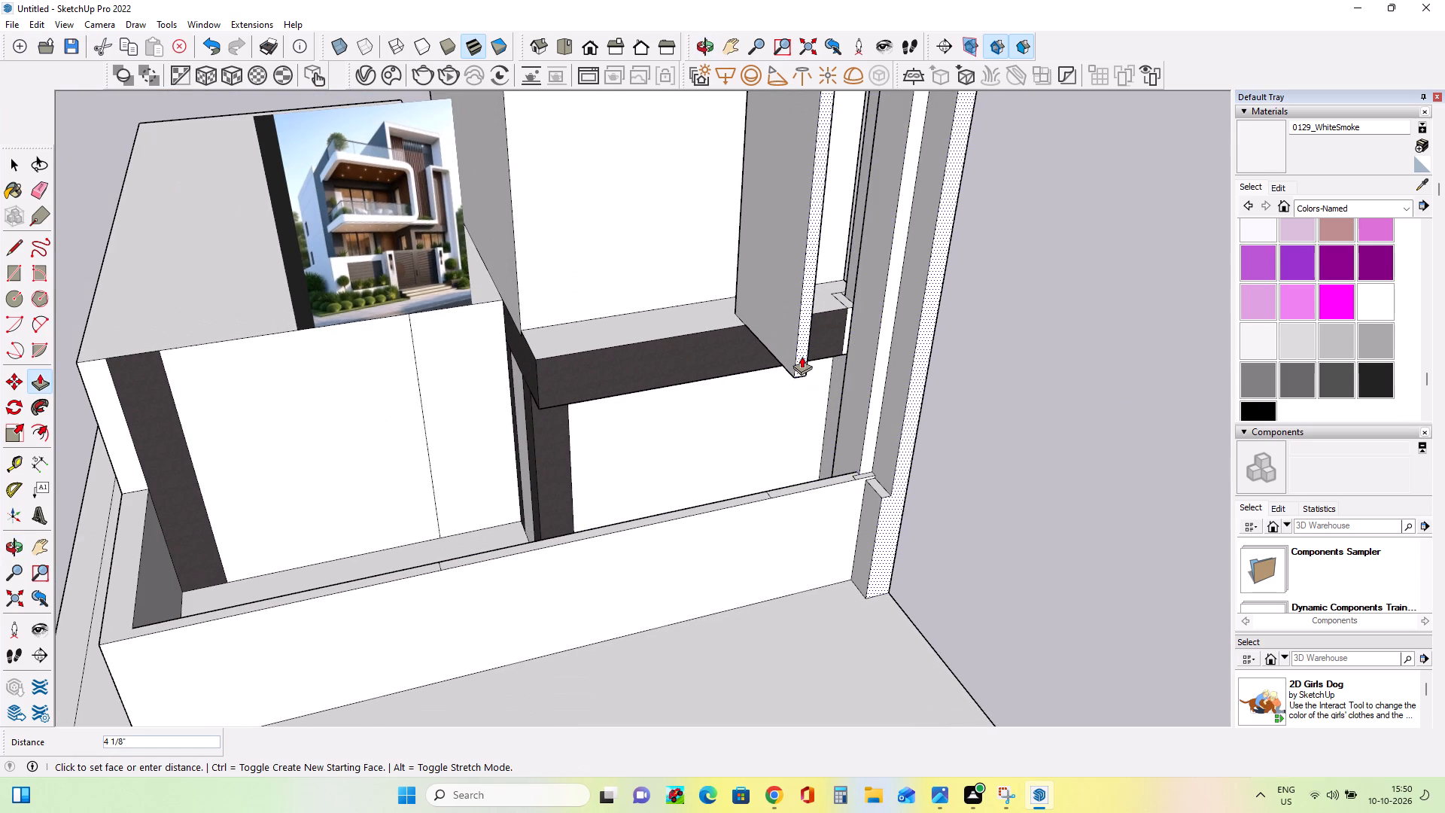
left_click(799, 352)
Erase the leftover edges on the top of the dark beam beside the inner post.
middle_click_drag(920, 412, 889, 411)
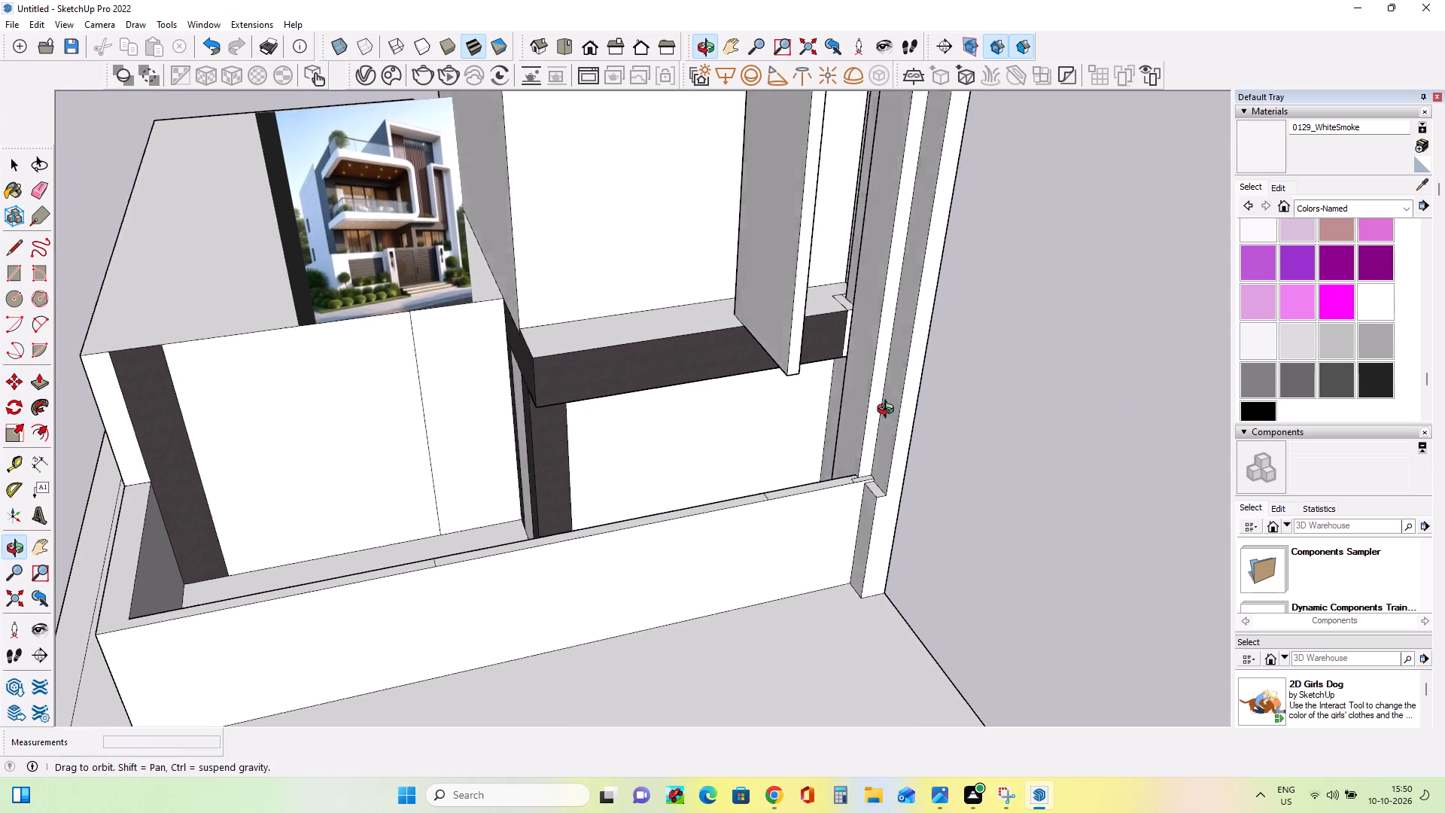
middle_click_drag(889, 411, 850, 411)
scroll(850, 411, "down", 4)
middle_click_drag(864, 406, 861, 361)
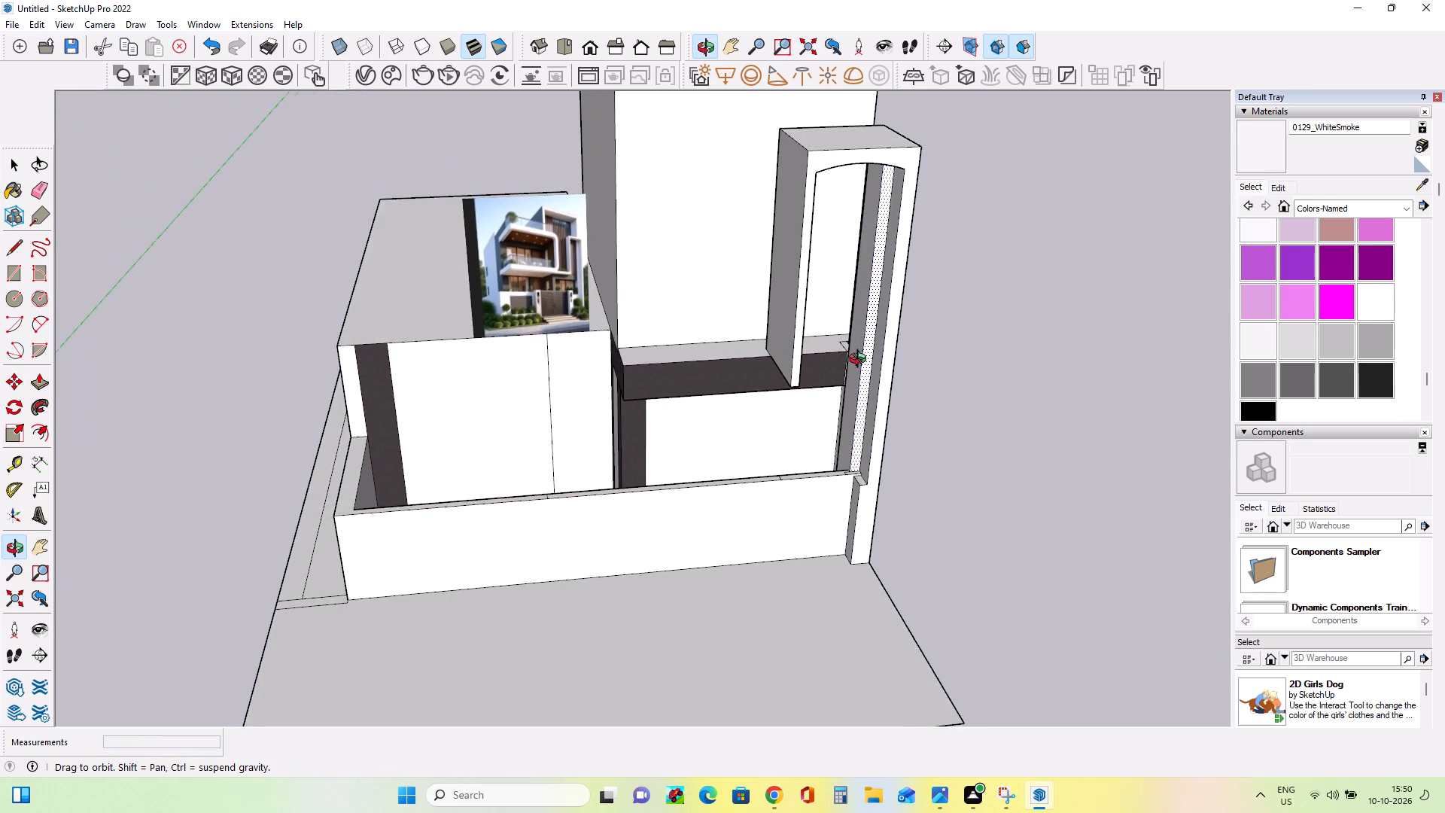
middle_click_drag(861, 361, 862, 353)
scroll(820, 372, "up", 3)
middle_click_drag(826, 372, 860, 510)
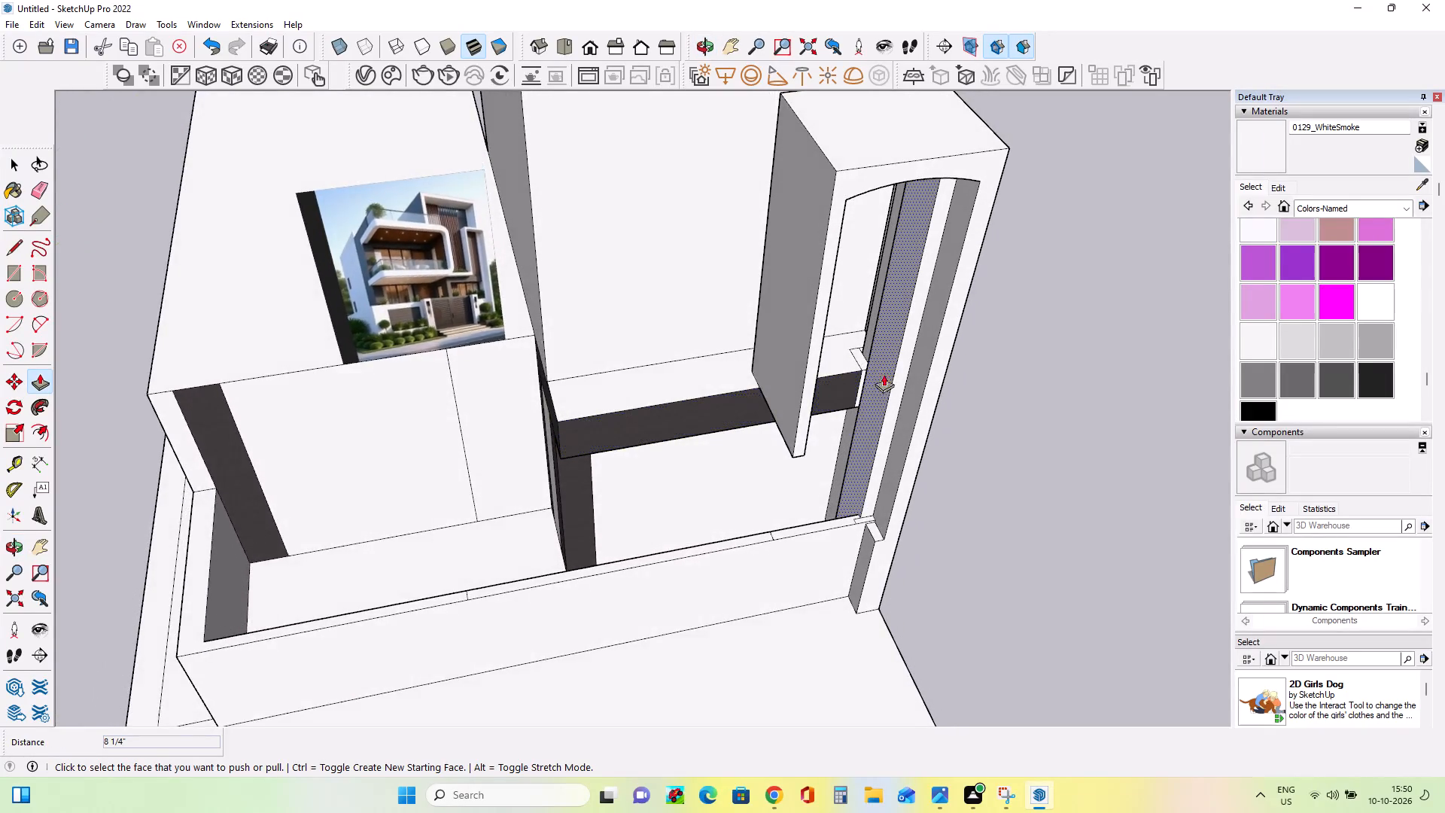
scroll(875, 358, "up", 1)
scroll(875, 358, "down", 1)
scroll(875, 358, "up", 10)
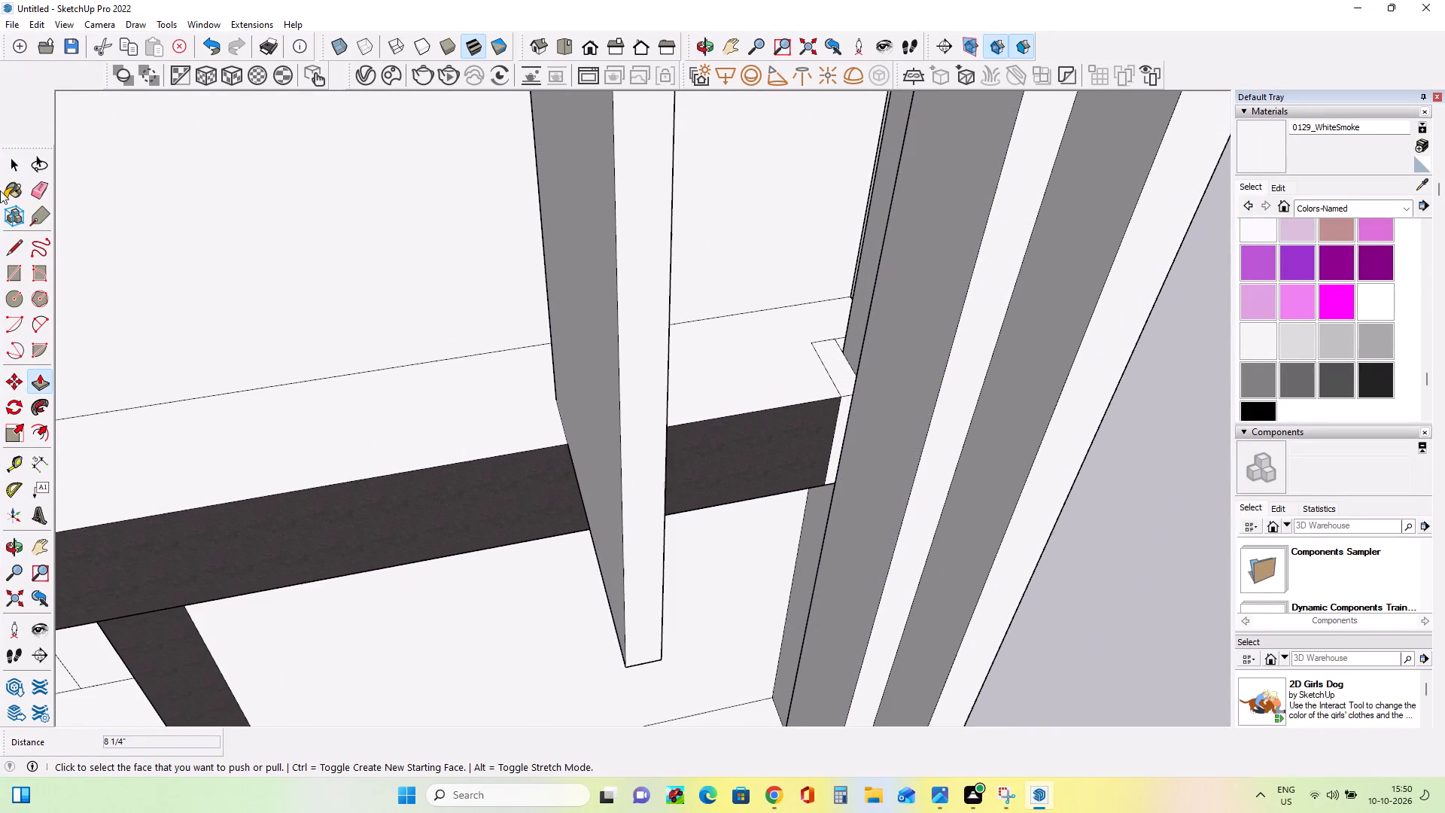
left_click(35, 189)
left_click(832, 384)
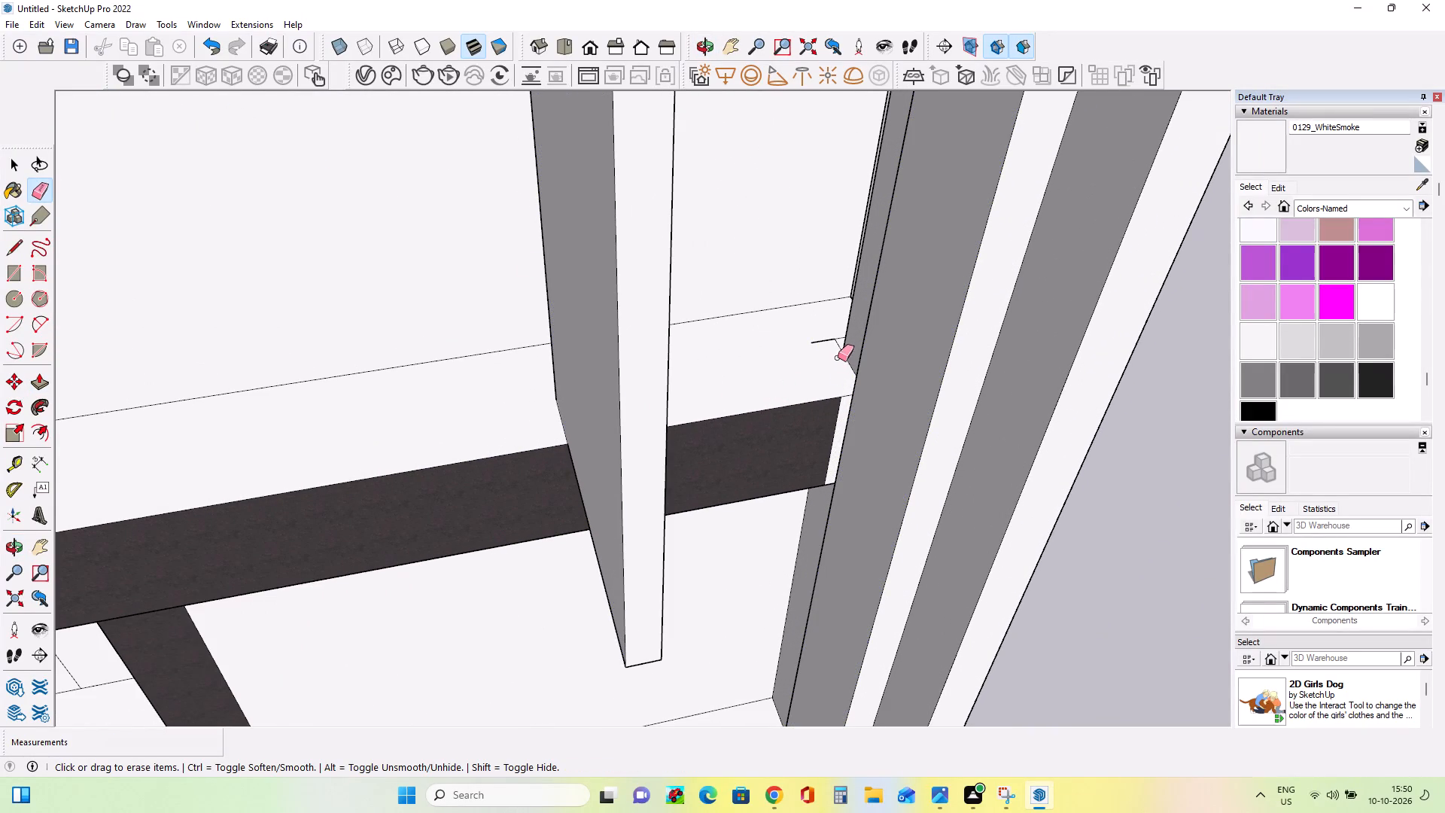
left_click_drag(836, 339, 840, 358)
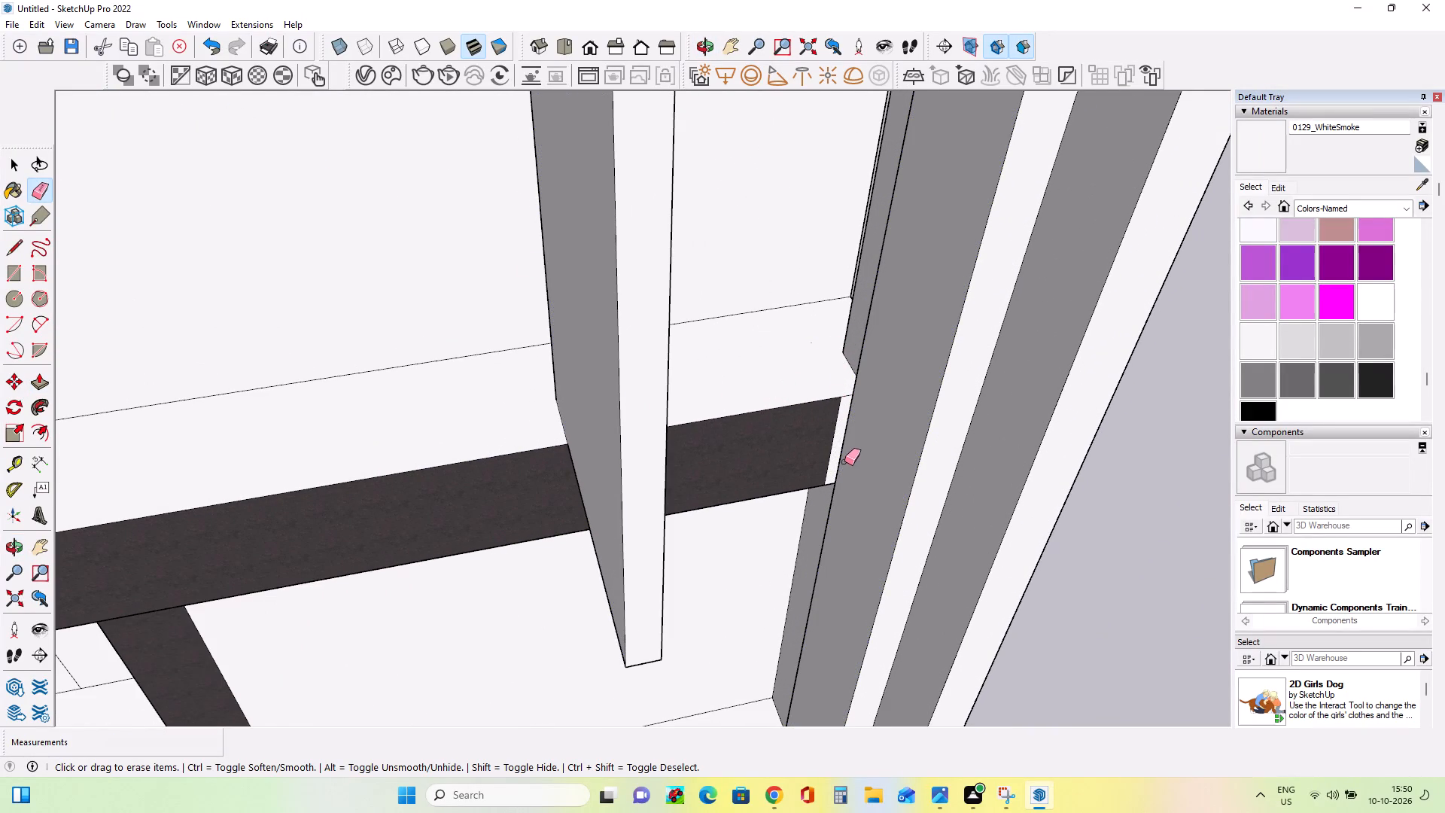
Erase the vertical edge separating the narrow white strip from the dark beam's front face beside the inner post.
middle_click_drag(844, 459, 841, 397)
middle_click_drag(849, 408, 931, 409)
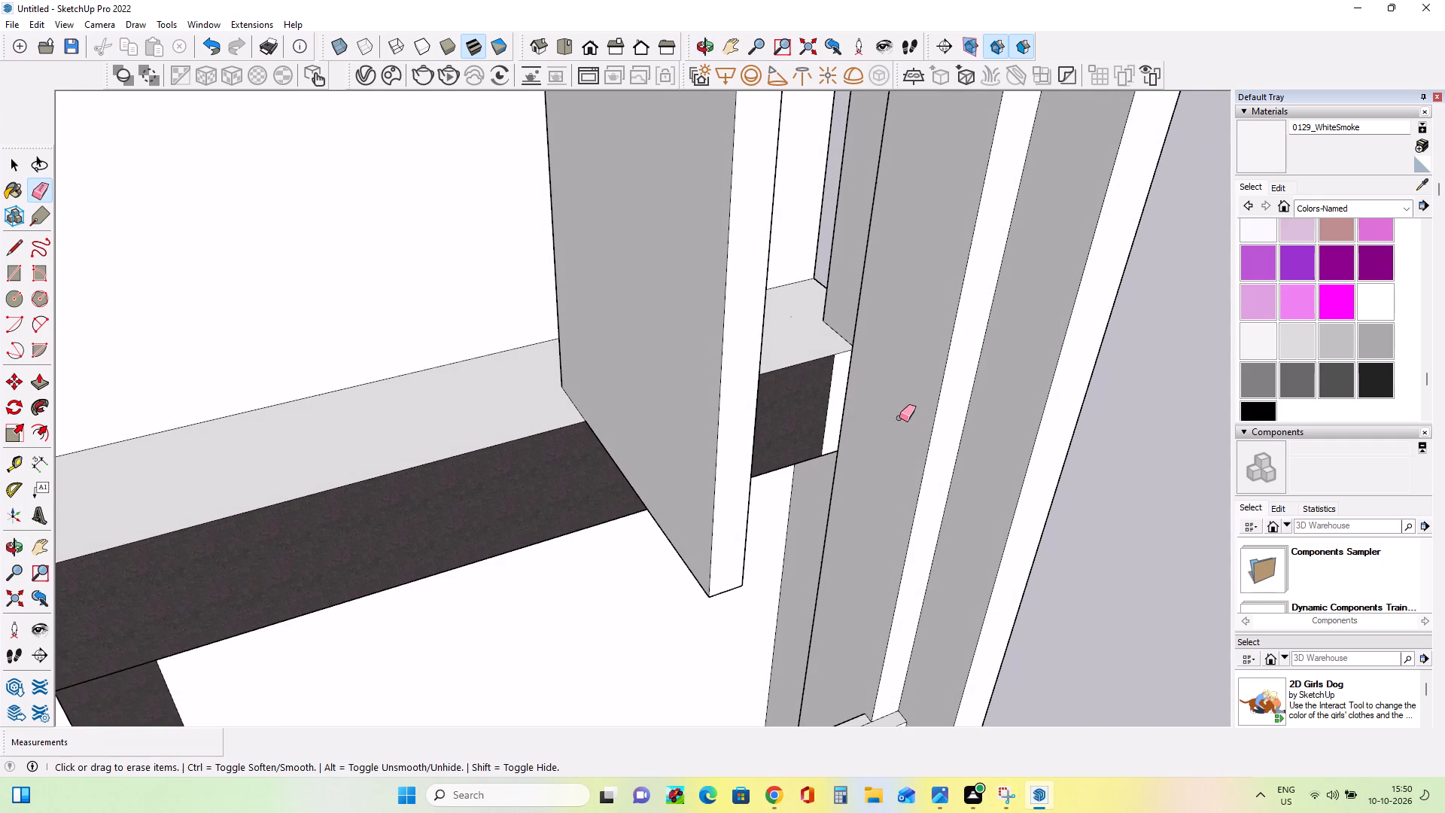
left_click(832, 396)
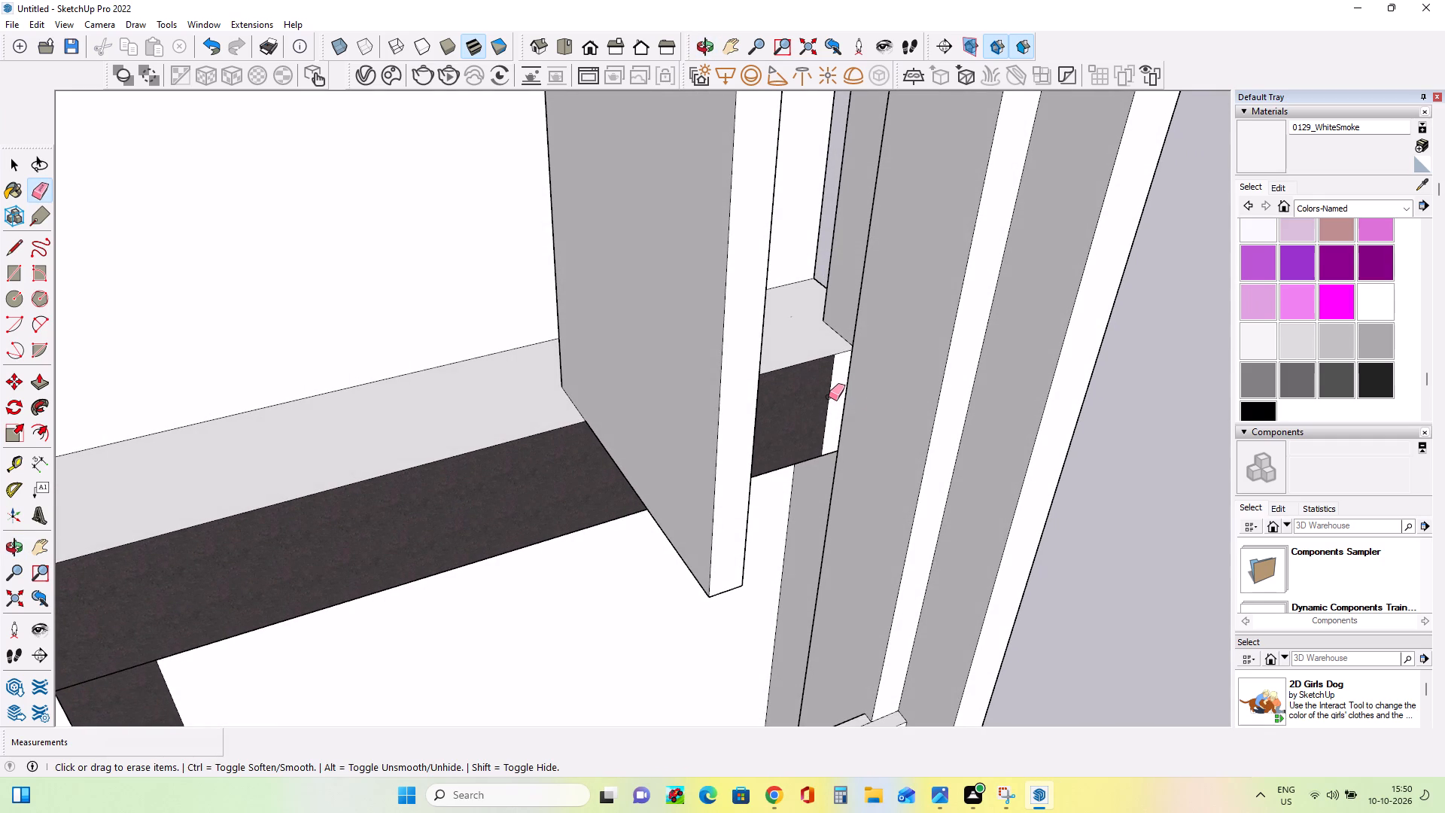
left_click(829, 397)
Draw a rectangle about 5' 11 1/8" by 10 1/4" along the bottom of the side frame's short jamb, on its outward side face.
middle_click_drag(801, 415, 677, 415)
scroll(701, 419, "down", 10)
middle_click_drag(709, 419, 968, 385)
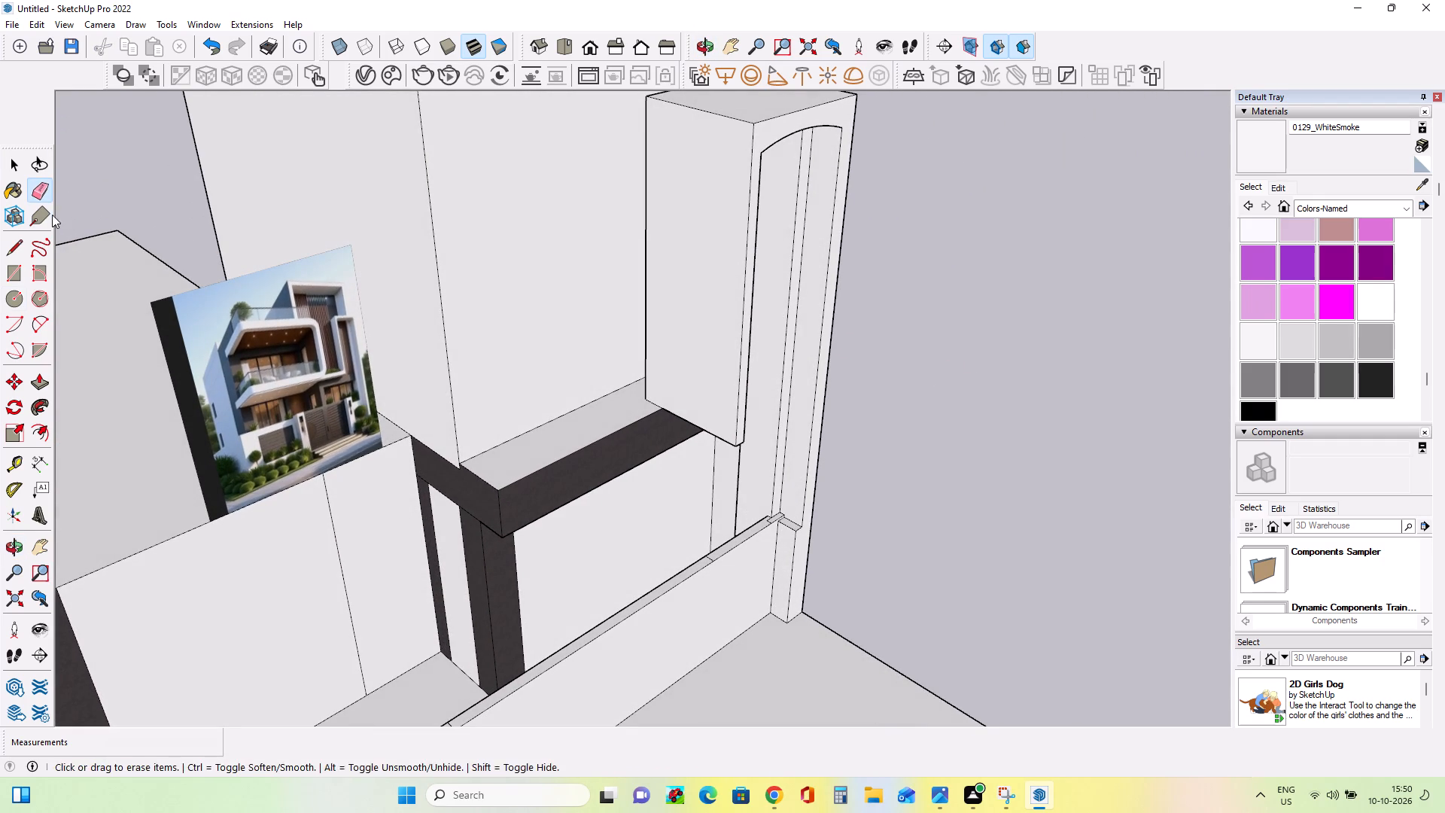
left_click(14, 276)
left_click(646, 398)
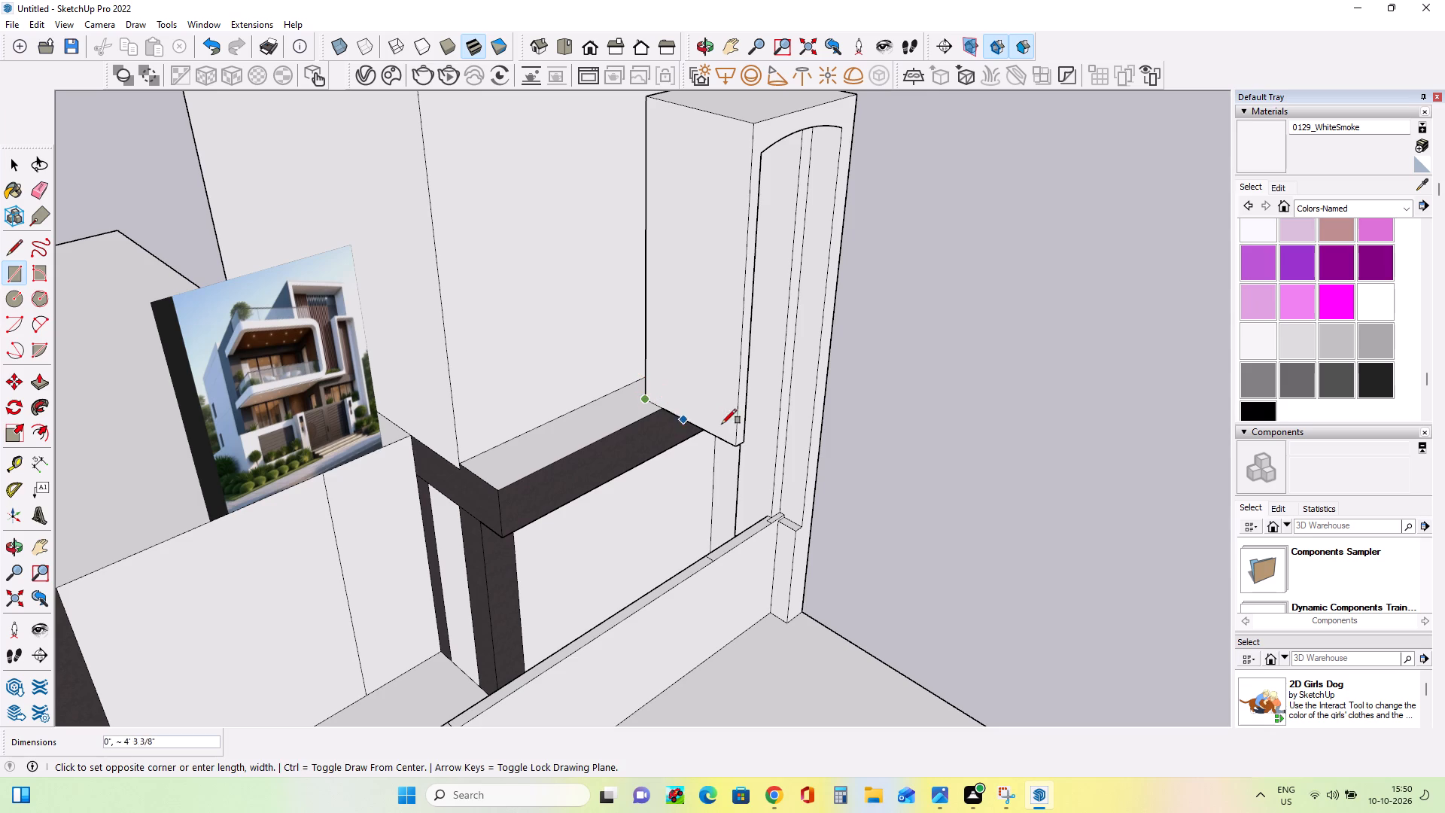
left_click(735, 431)
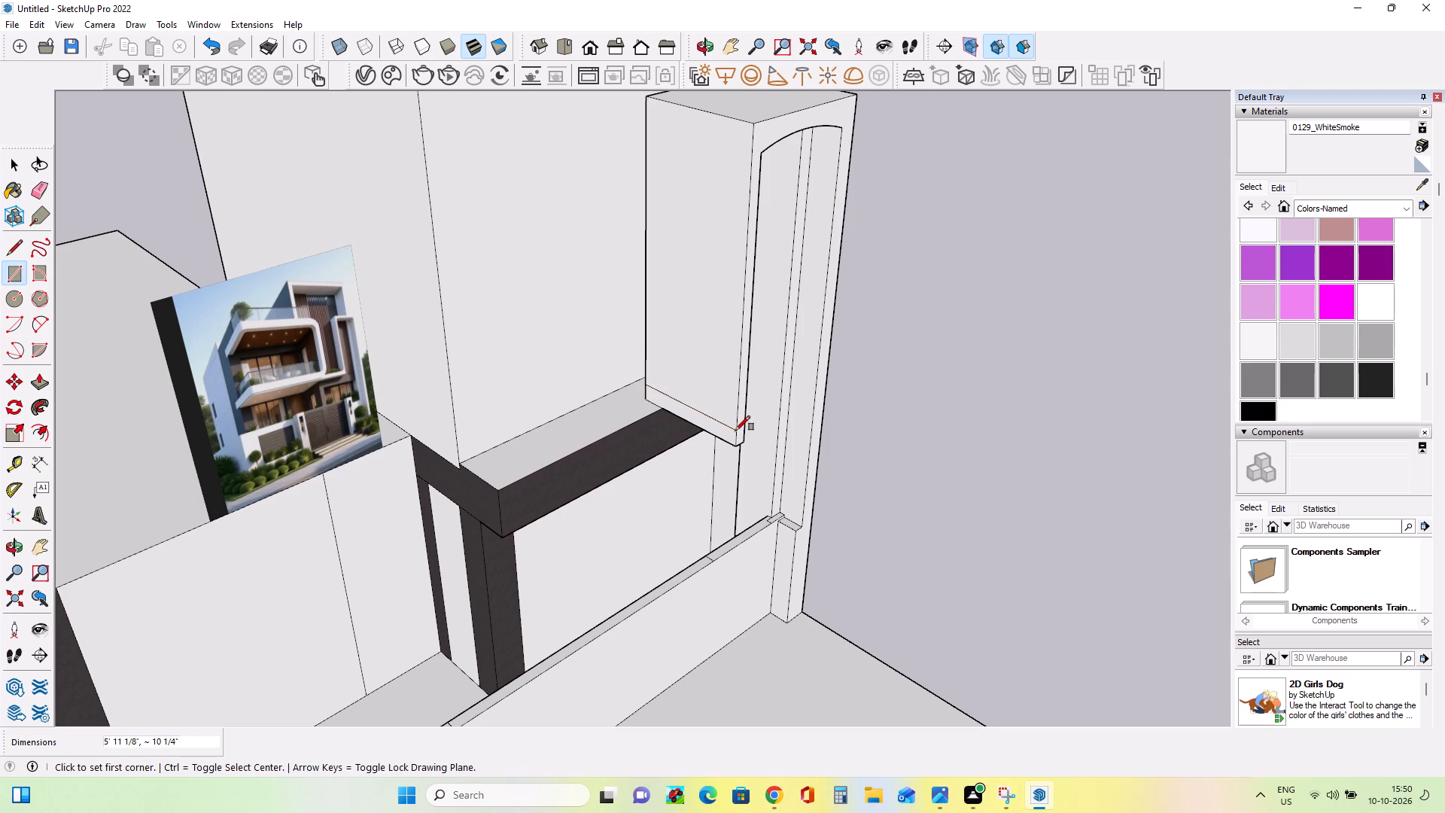
Extrude the rectangle 4' 2 3/4" outward from the short jamb as a horizontal slab over the dark beam.
scroll(799, 458, "down", 5)
middle_click_drag(793, 459, 659, 419)
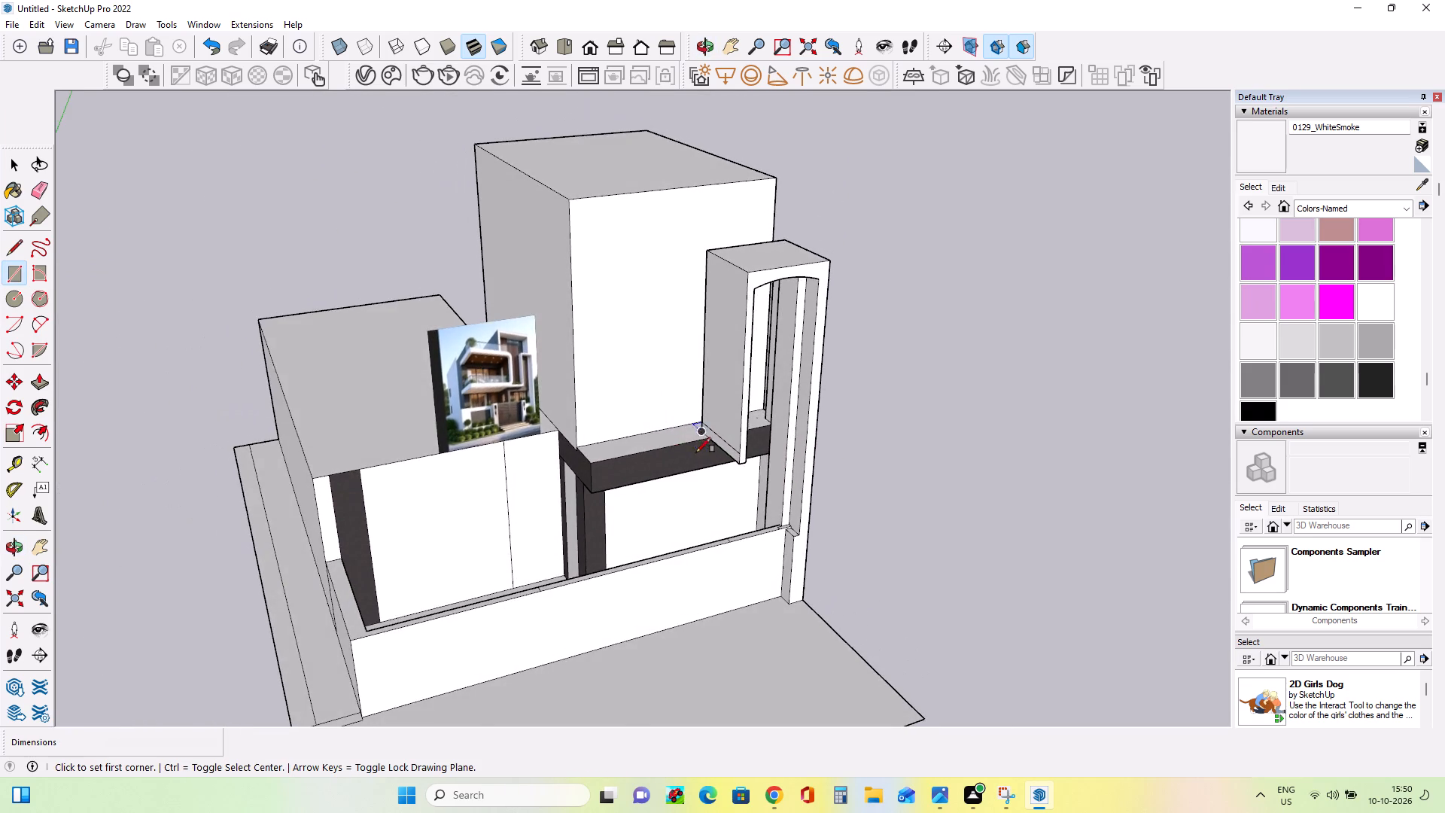
scroll(698, 455, "up", 7)
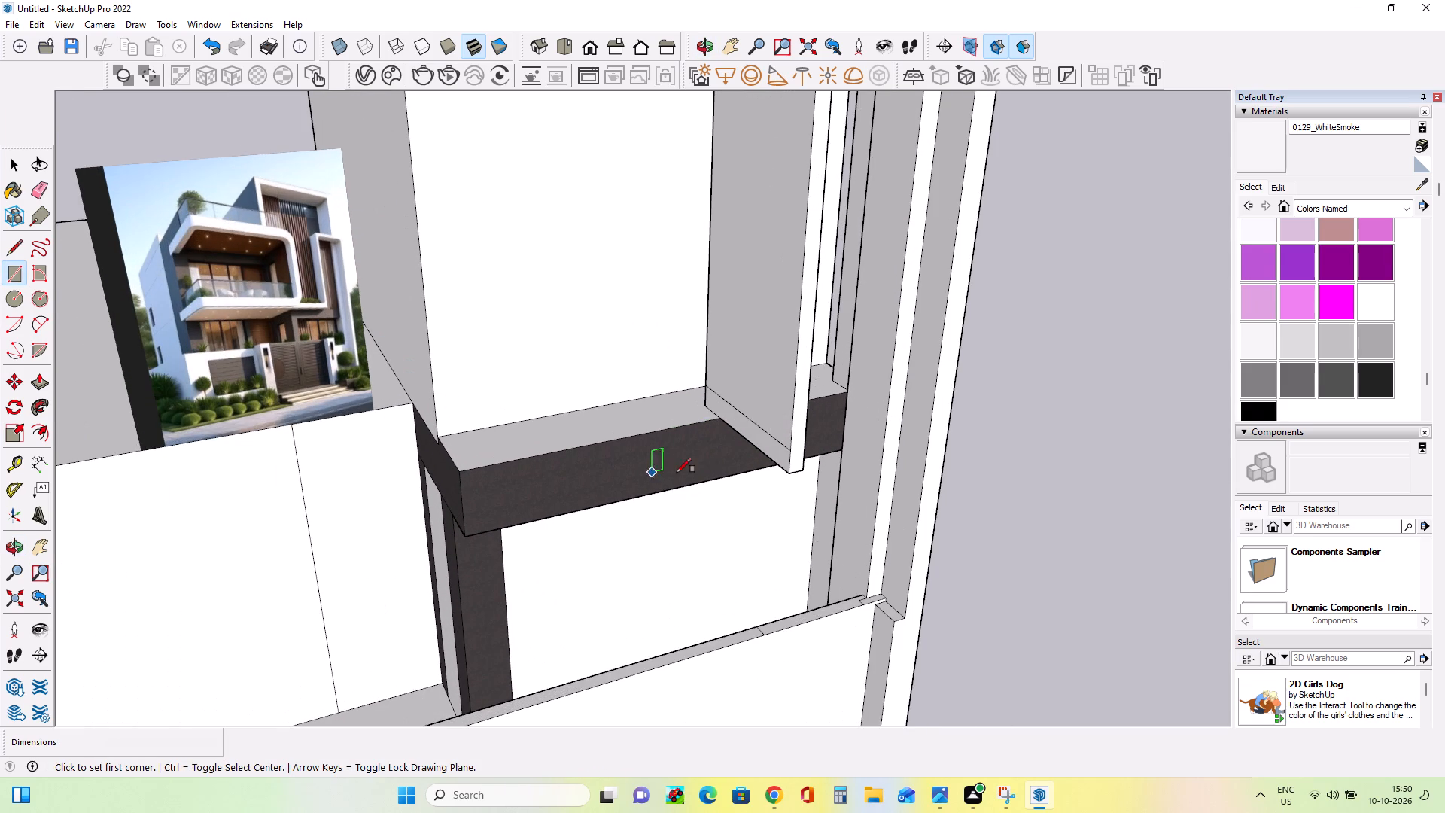
left_click(46, 386)
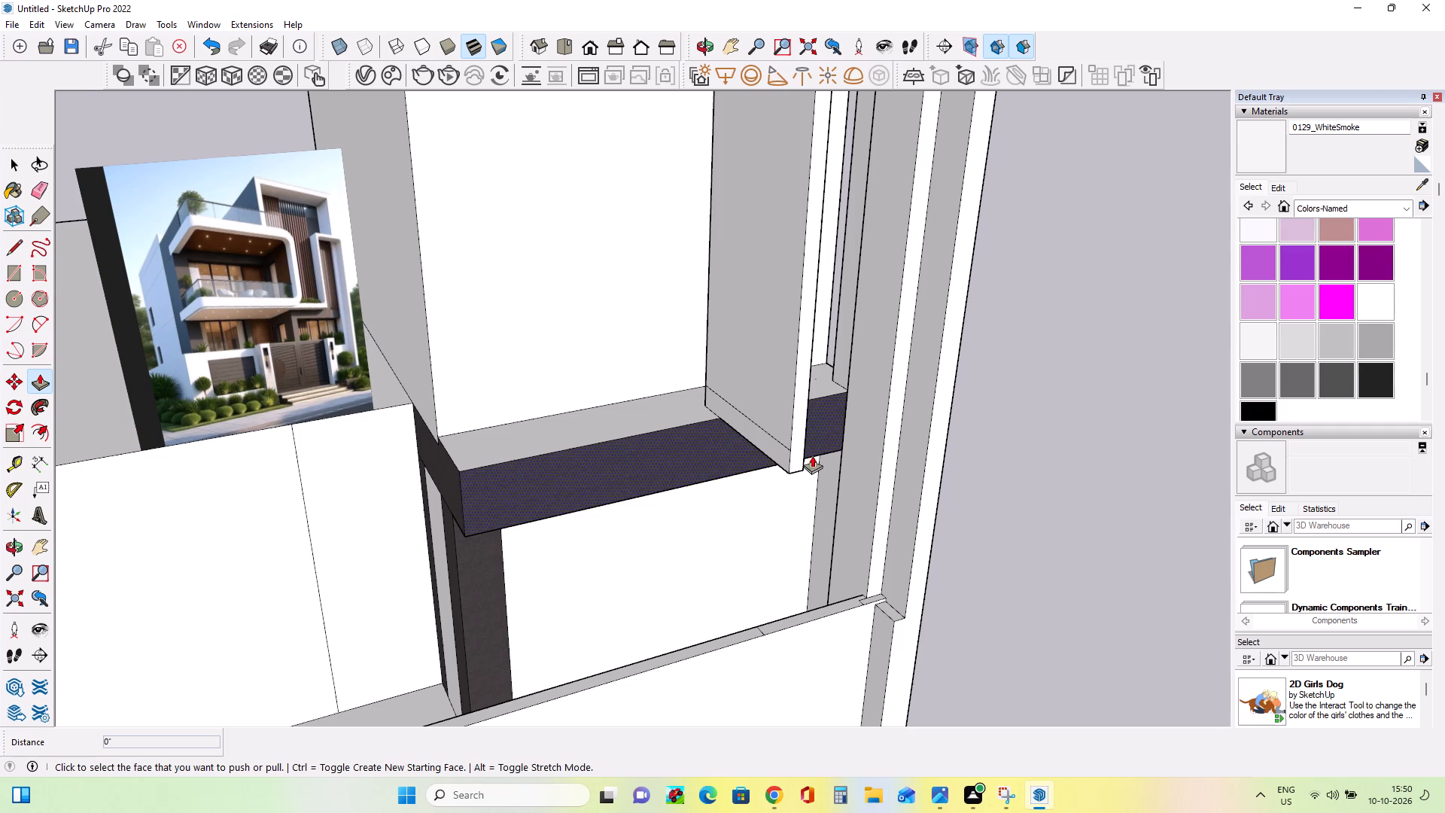
left_click(778, 452)
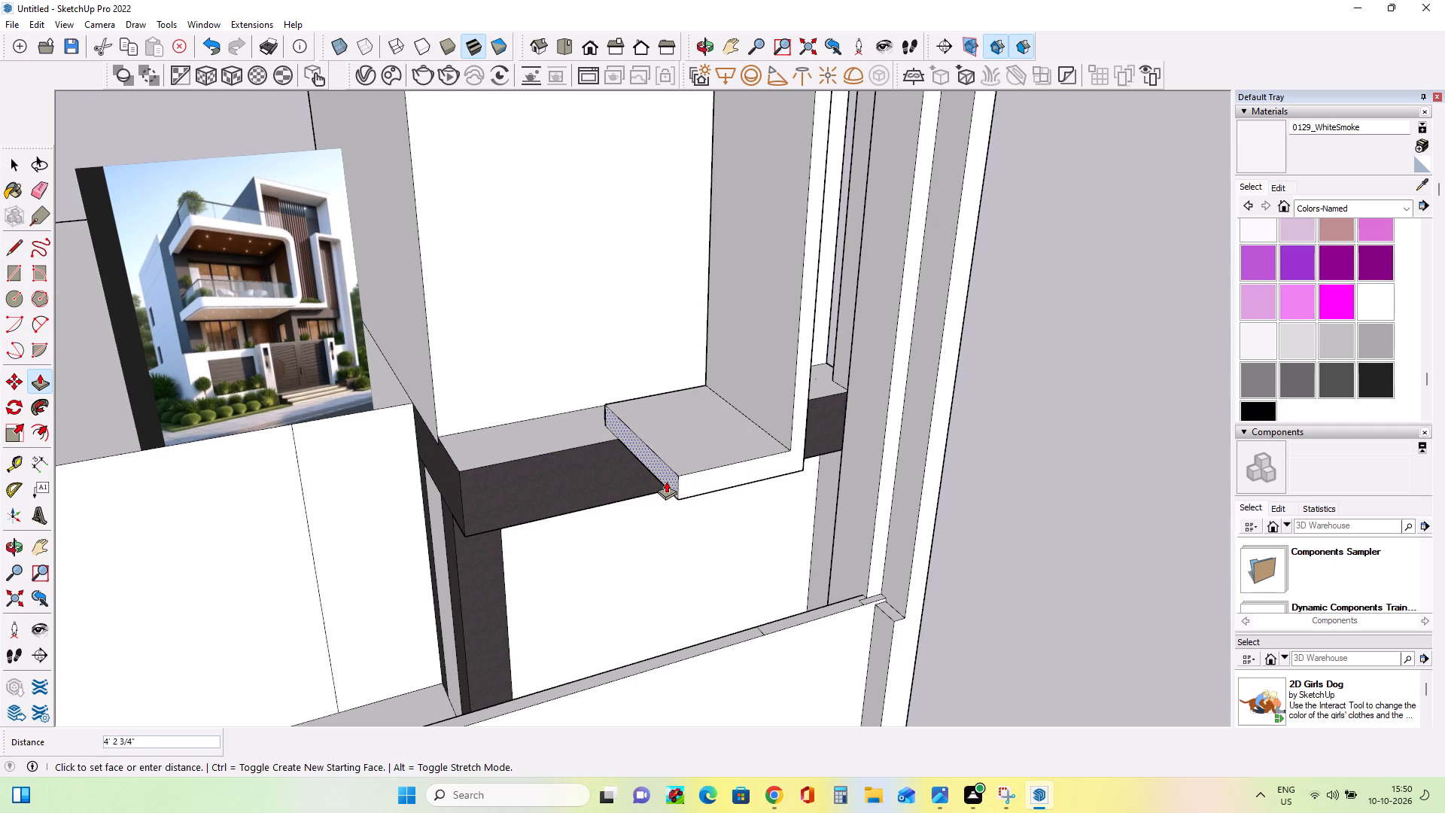
left_click(666, 481)
Draw a two-point arc with a chord of about 1' 1/2" across the inner corner between the slab's and jamb's front faces.
middle_click_drag(852, 501, 730, 451)
scroll(704, 430, "up", 8)
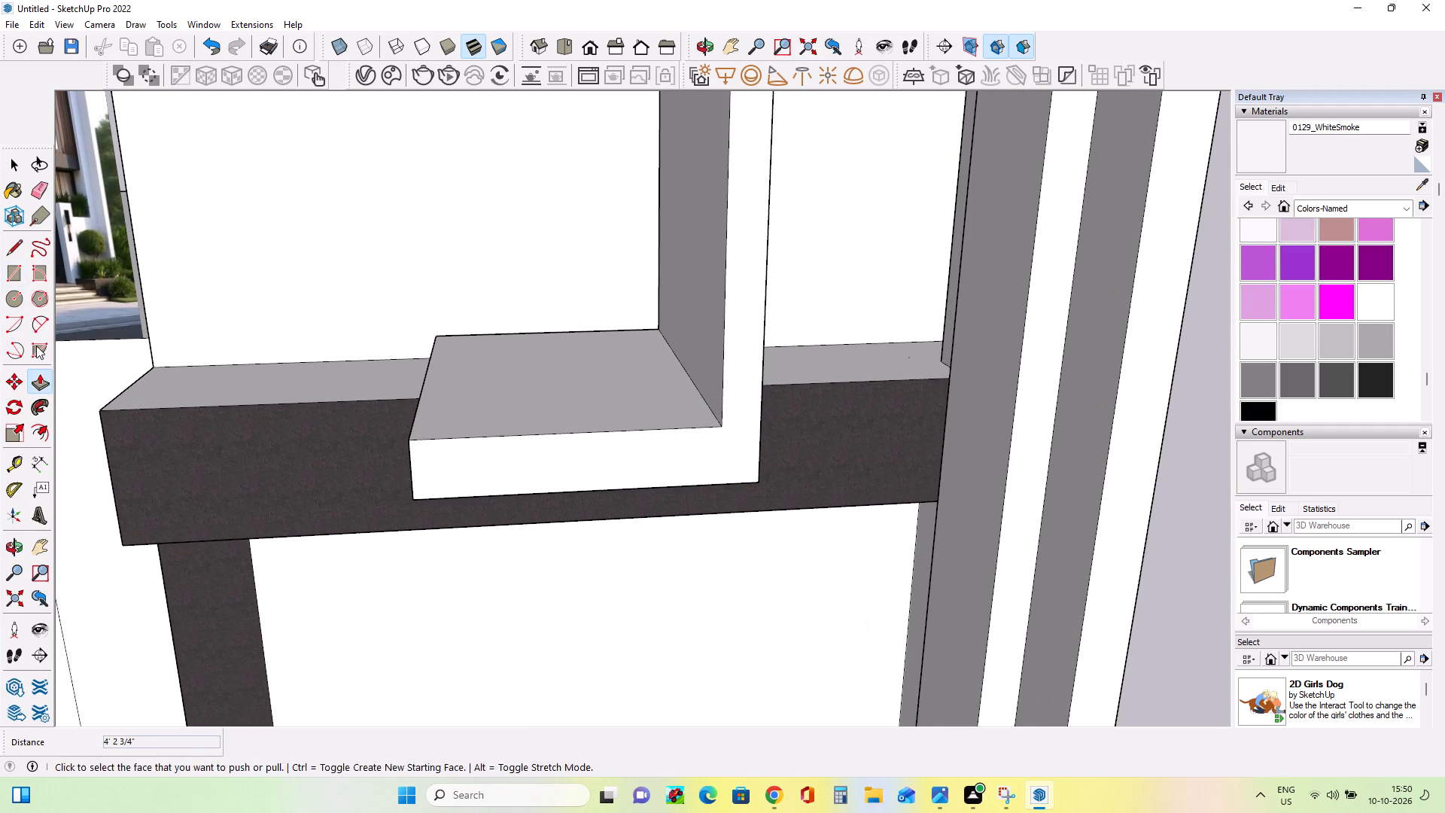
left_click(38, 318)
left_click(666, 434)
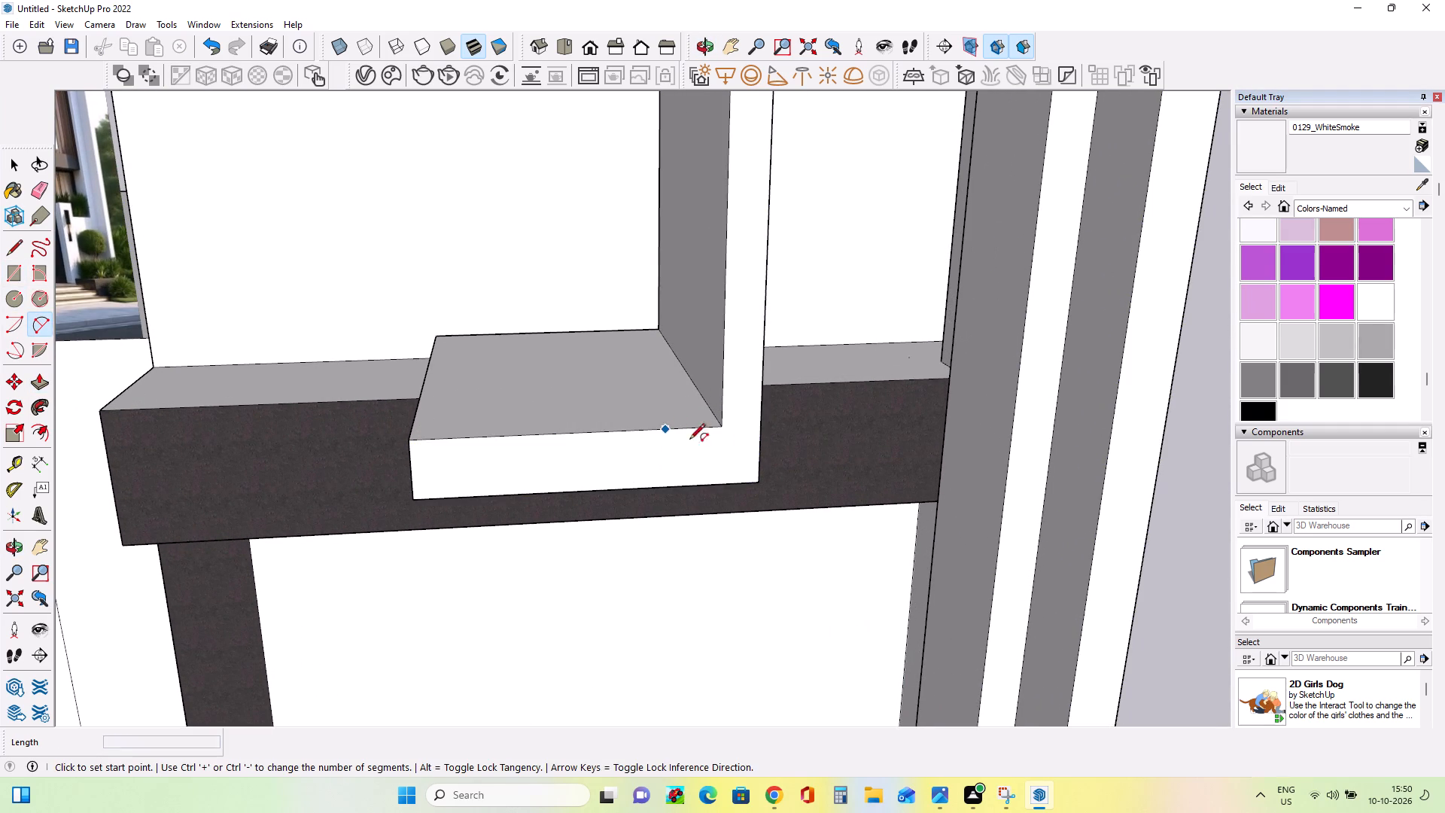
left_click(726, 384)
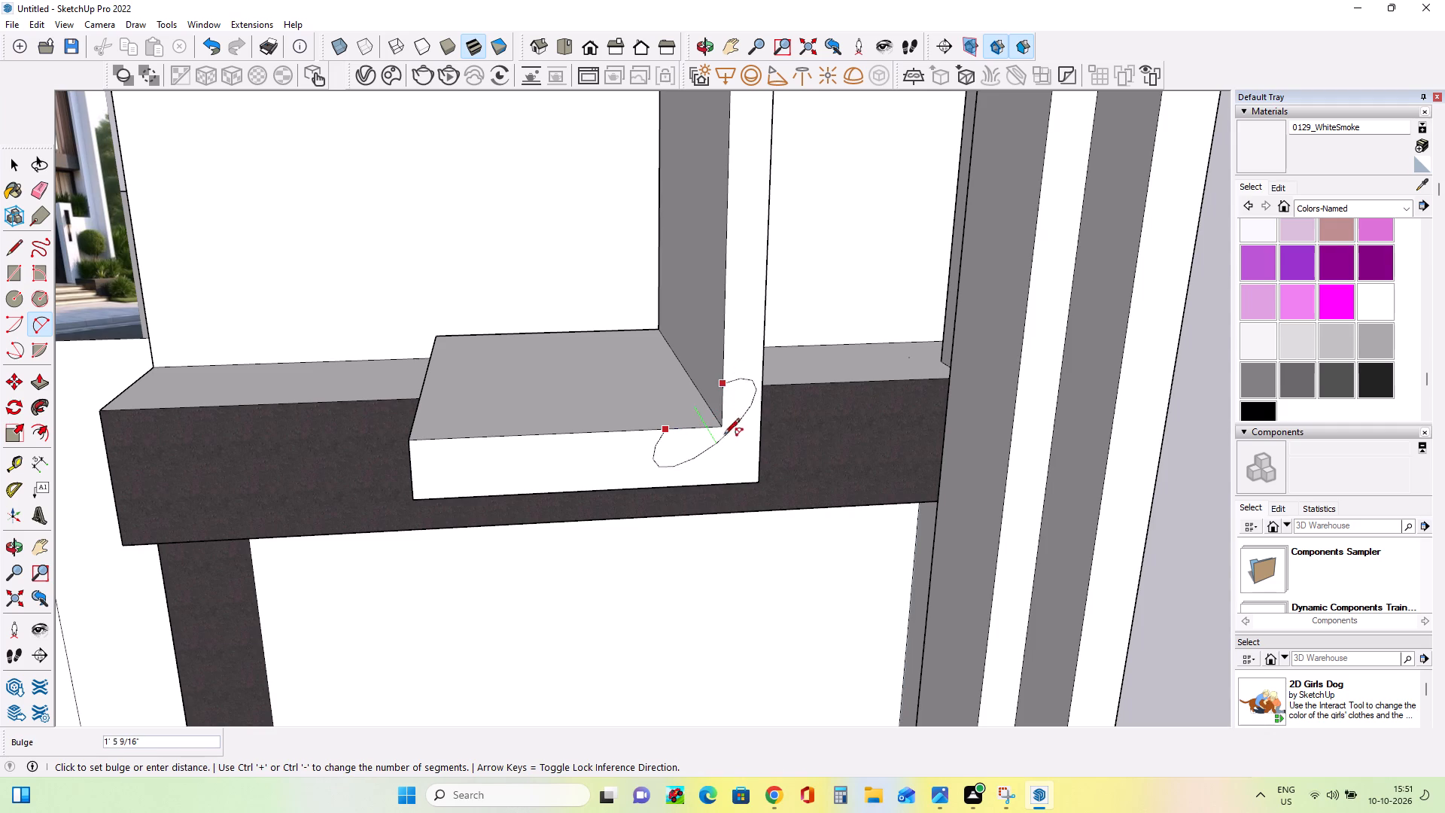
left_click(713, 403)
Erase the two straight edge segments left outside the arc at the inner corner of the slab and jamb.
scroll(719, 443, "up", 2)
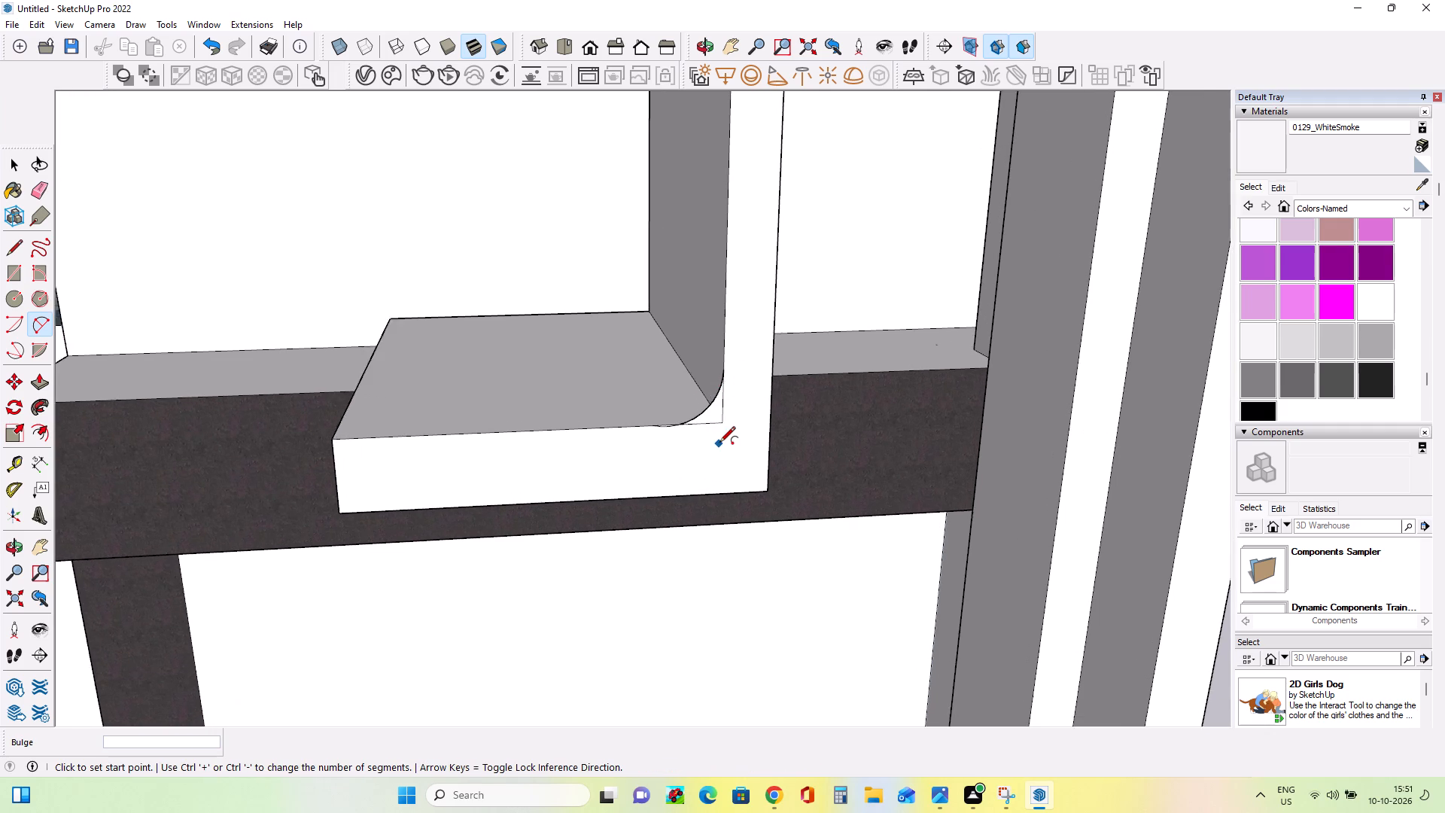
scroll(719, 443, "up", 3)
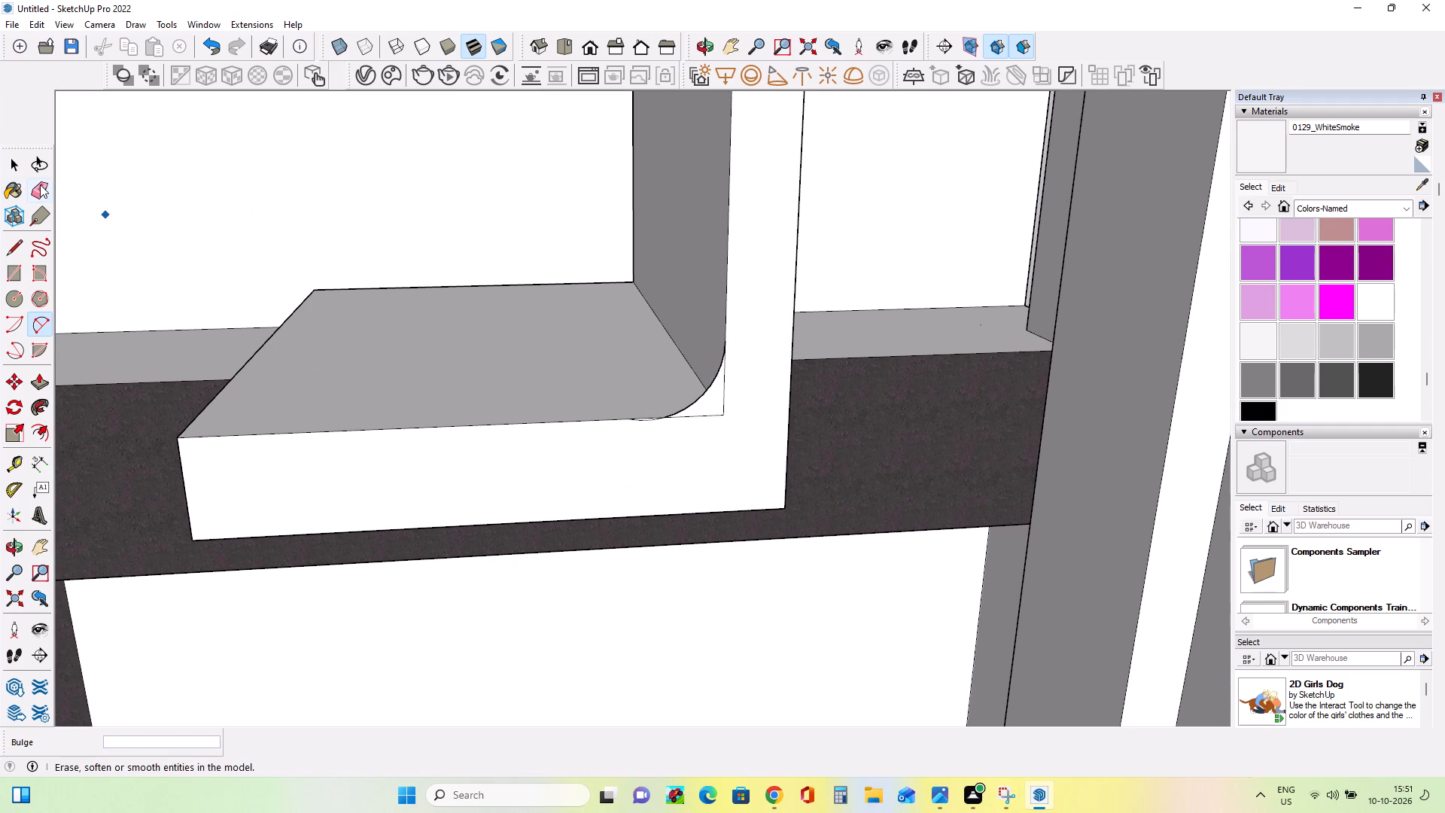
left_click(40, 184)
left_click(725, 393)
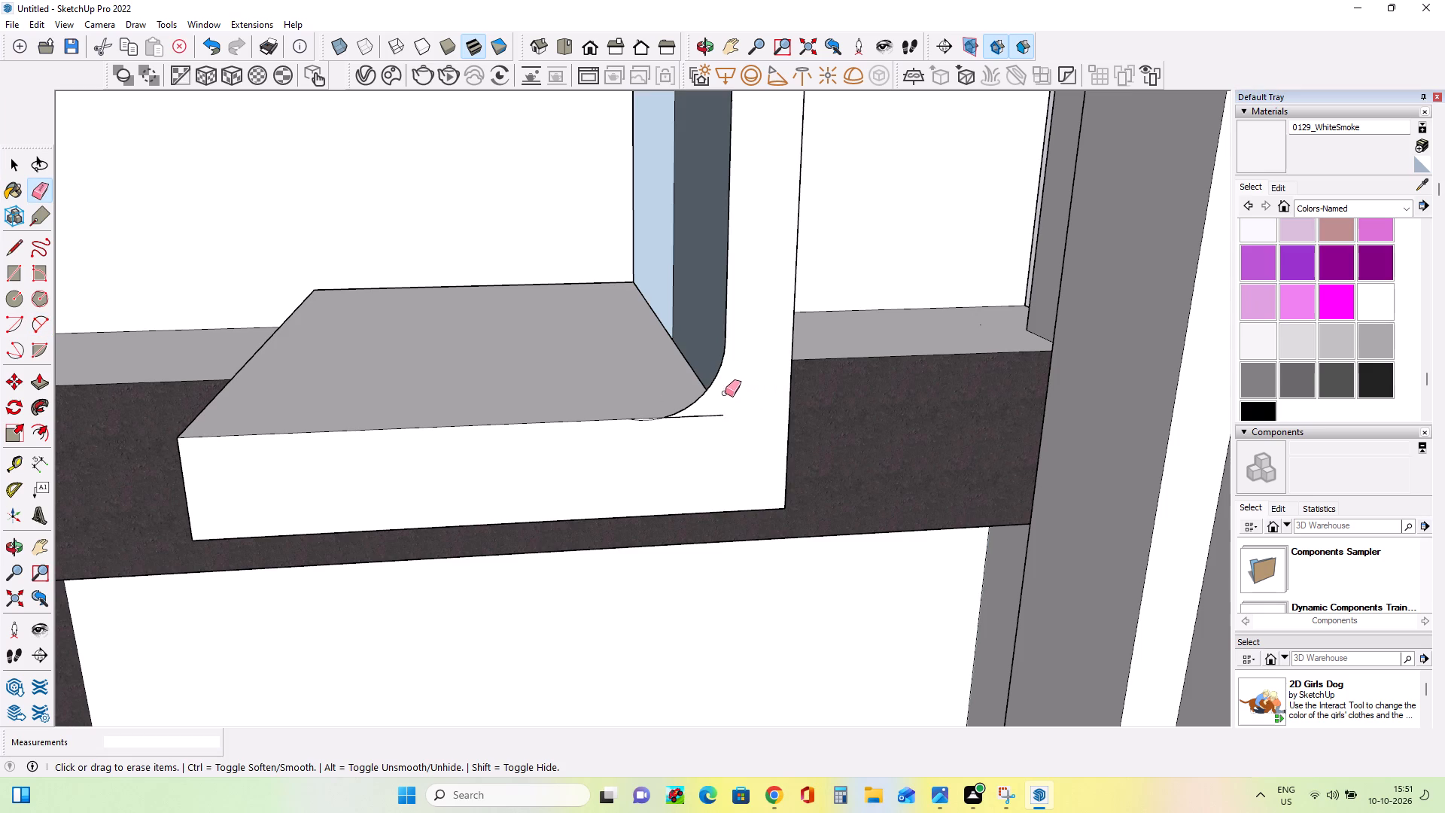
left_click(713, 416)
middle_click_drag(736, 421, 764, 469)
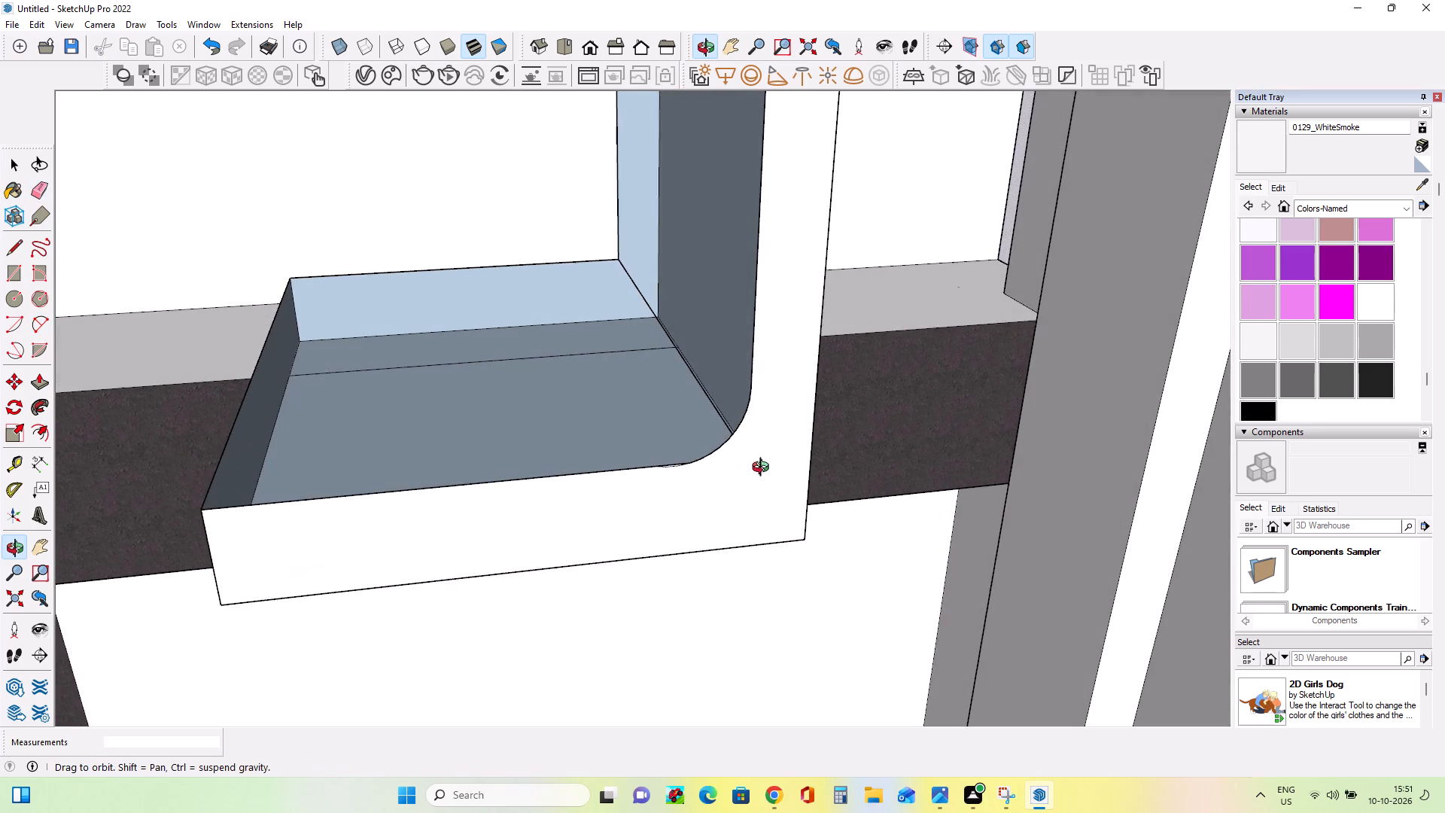
middle_click_drag(764, 469, 763, 468)
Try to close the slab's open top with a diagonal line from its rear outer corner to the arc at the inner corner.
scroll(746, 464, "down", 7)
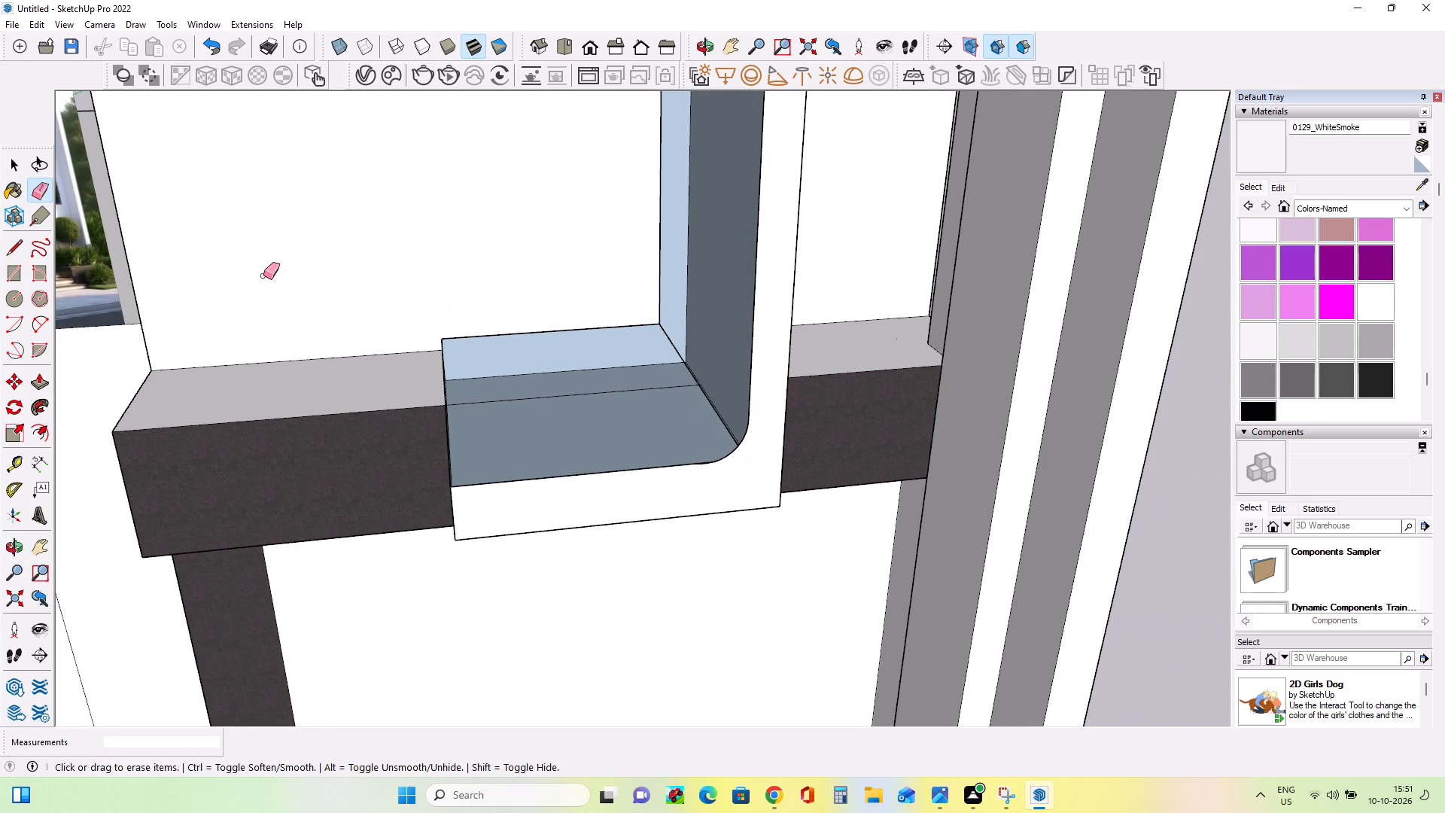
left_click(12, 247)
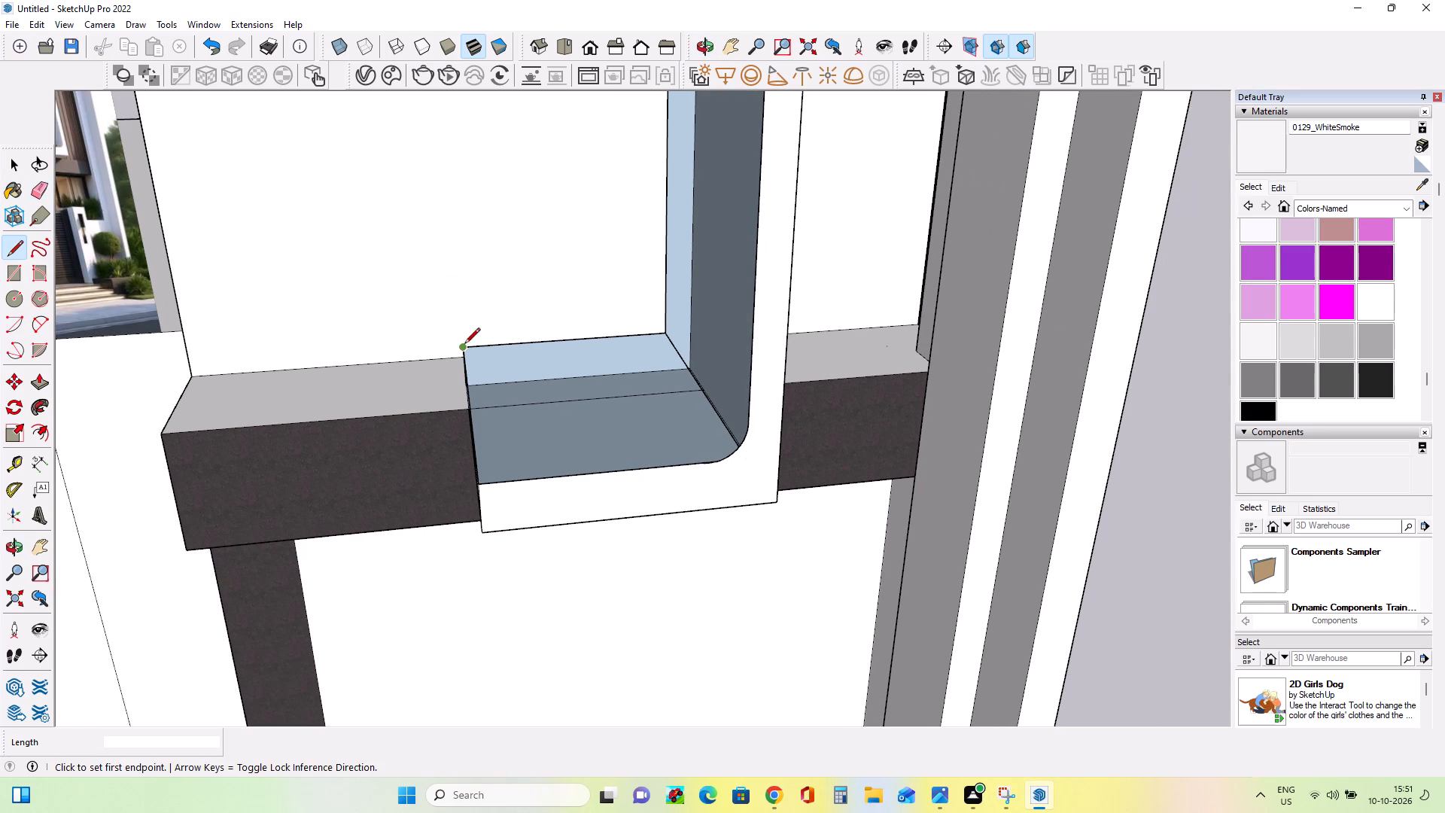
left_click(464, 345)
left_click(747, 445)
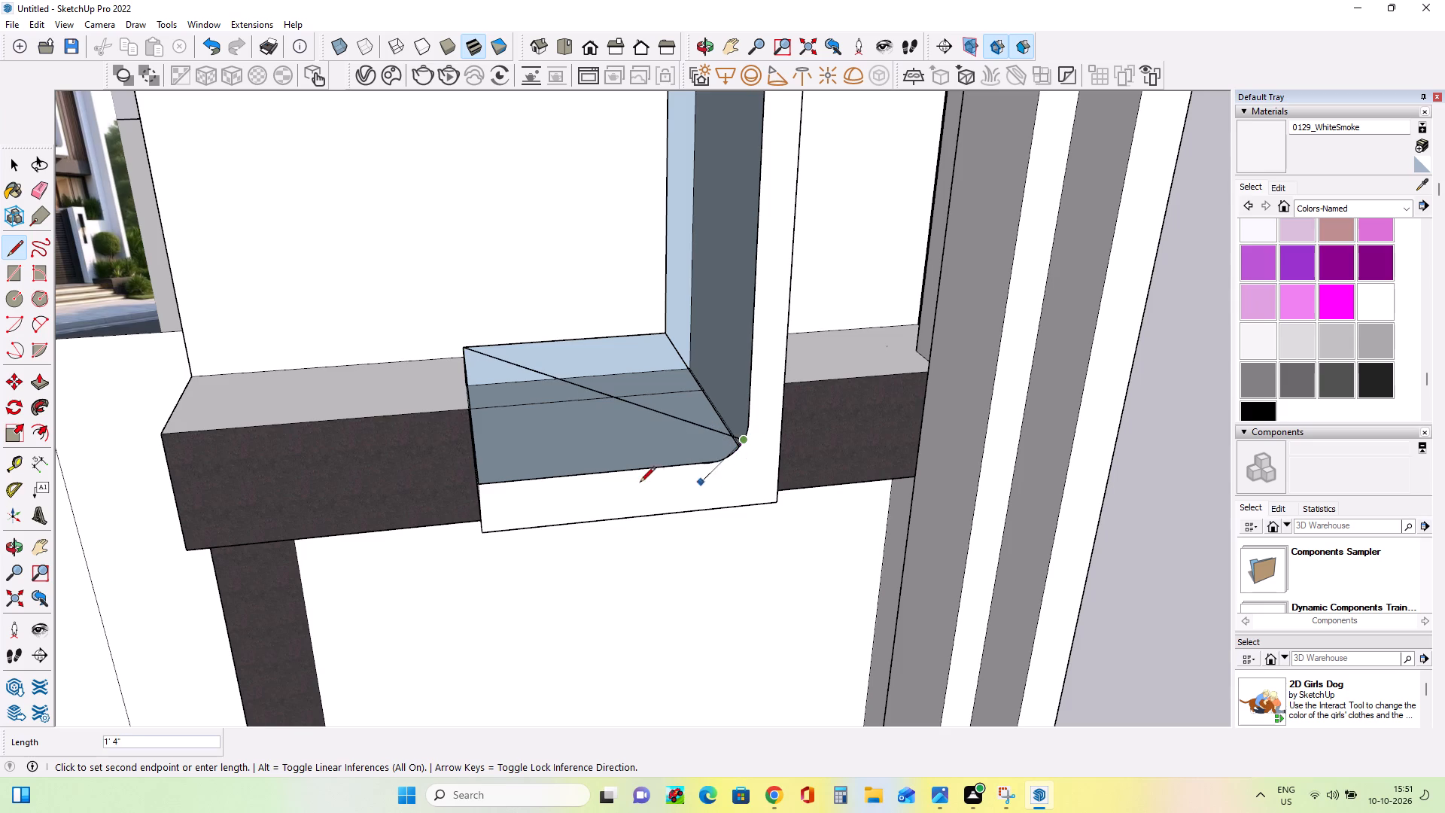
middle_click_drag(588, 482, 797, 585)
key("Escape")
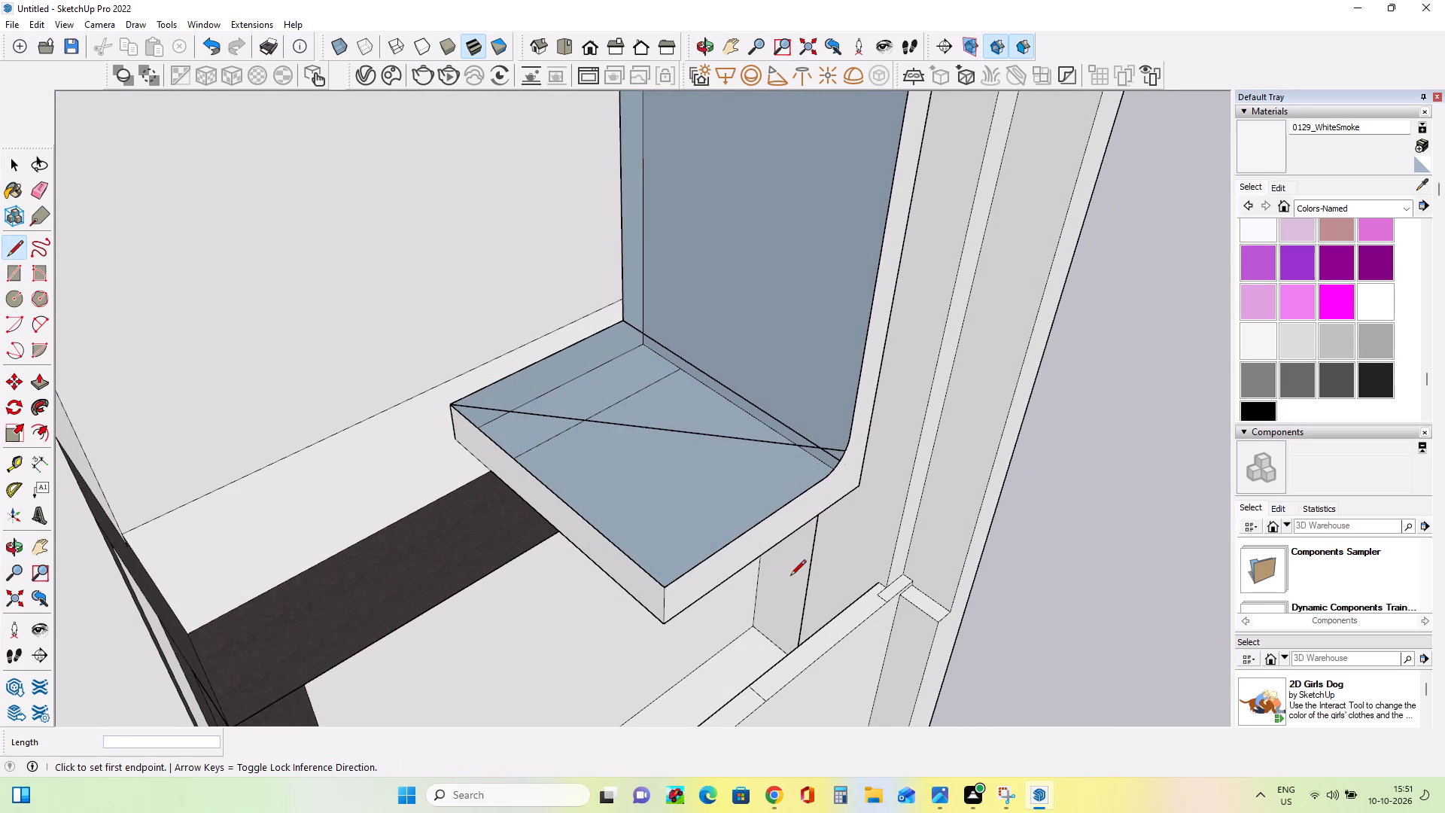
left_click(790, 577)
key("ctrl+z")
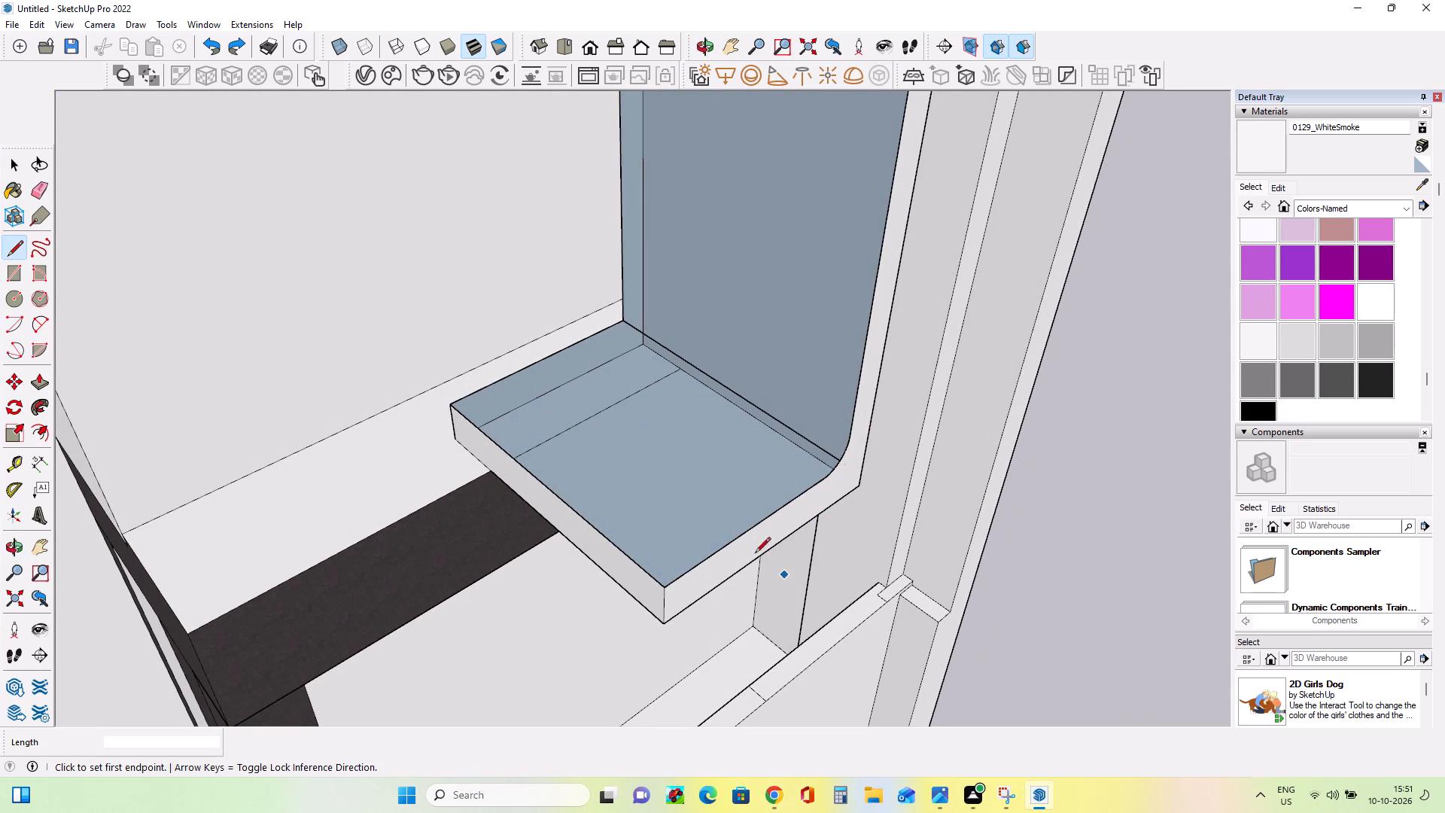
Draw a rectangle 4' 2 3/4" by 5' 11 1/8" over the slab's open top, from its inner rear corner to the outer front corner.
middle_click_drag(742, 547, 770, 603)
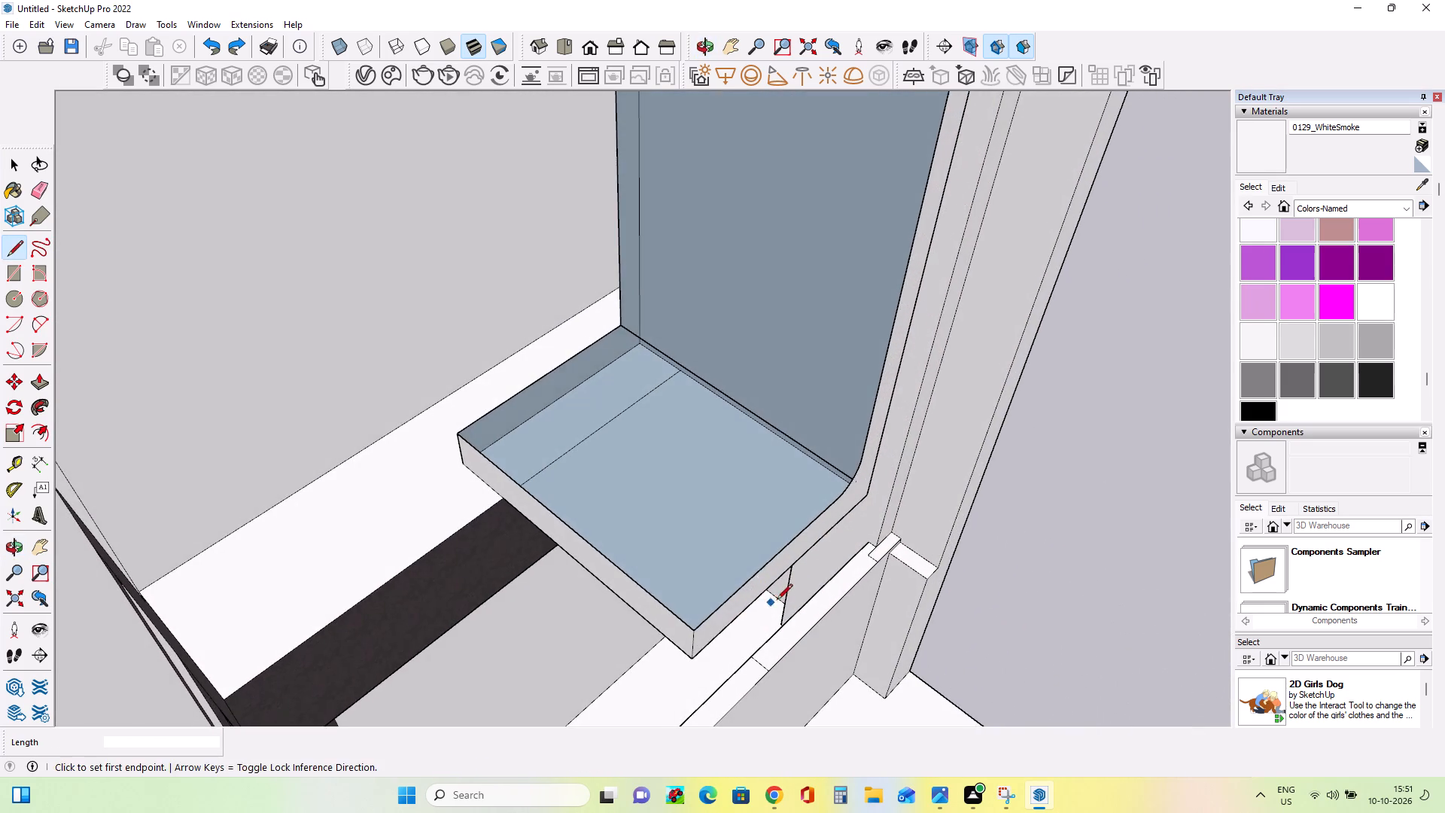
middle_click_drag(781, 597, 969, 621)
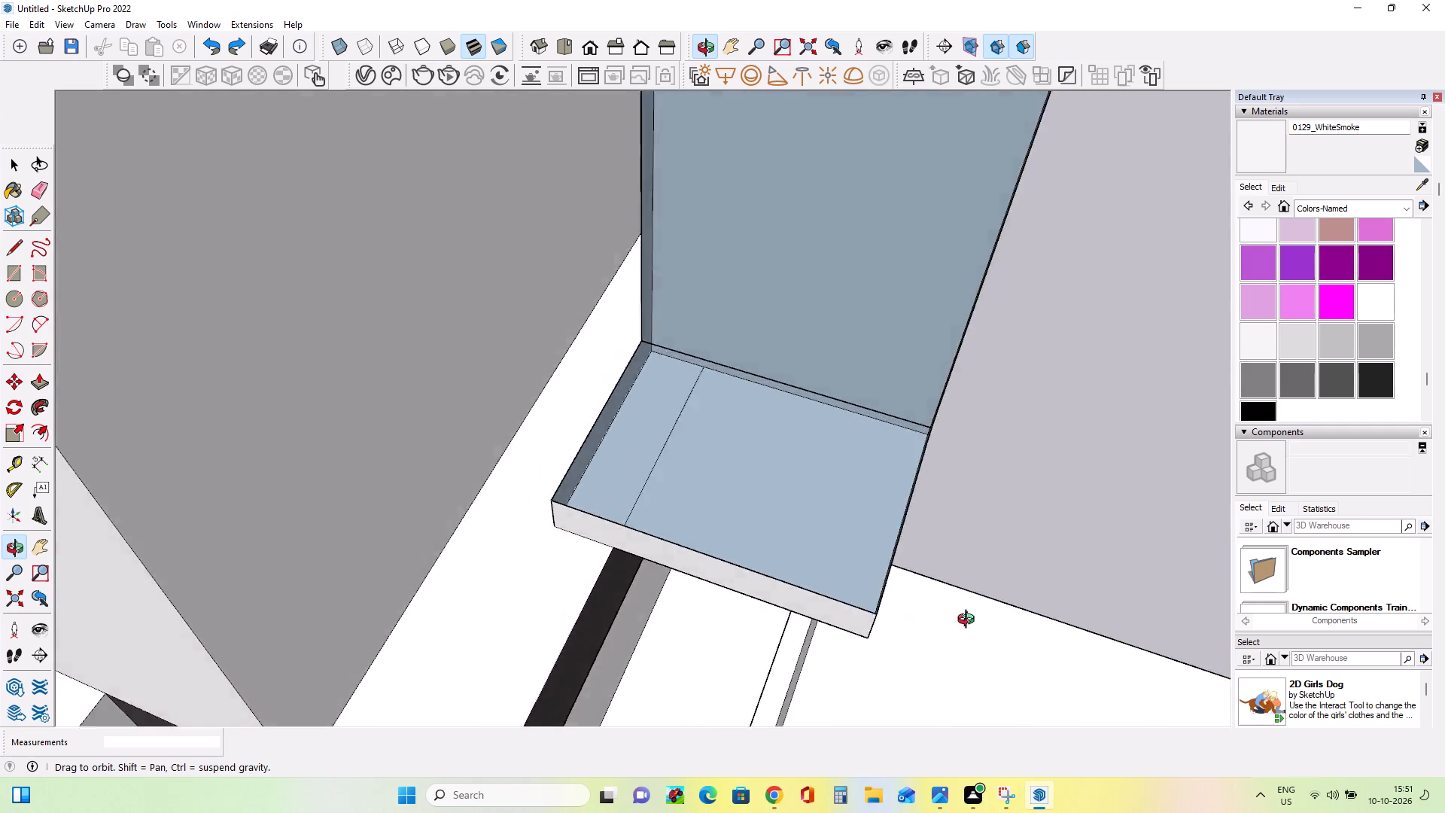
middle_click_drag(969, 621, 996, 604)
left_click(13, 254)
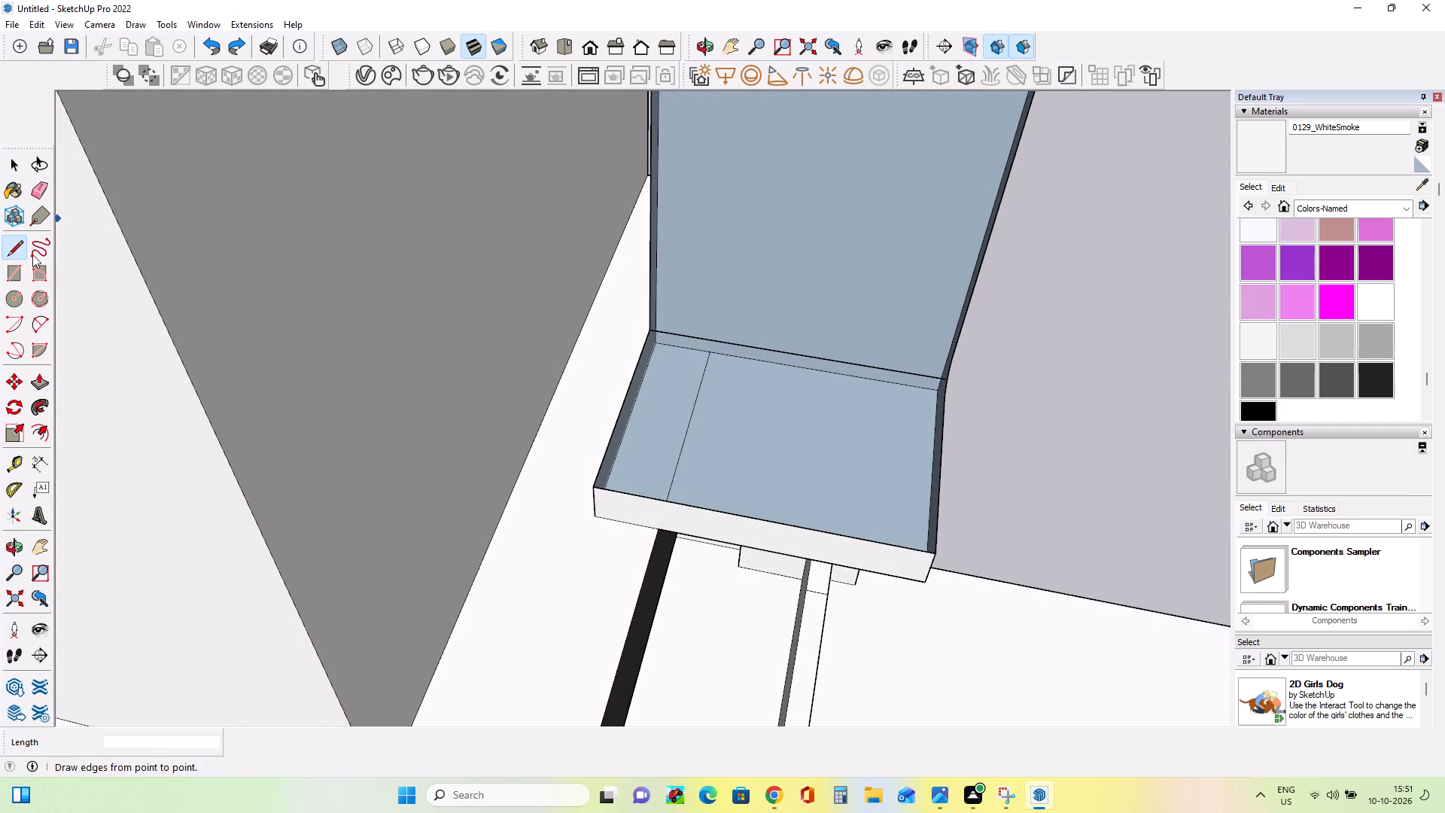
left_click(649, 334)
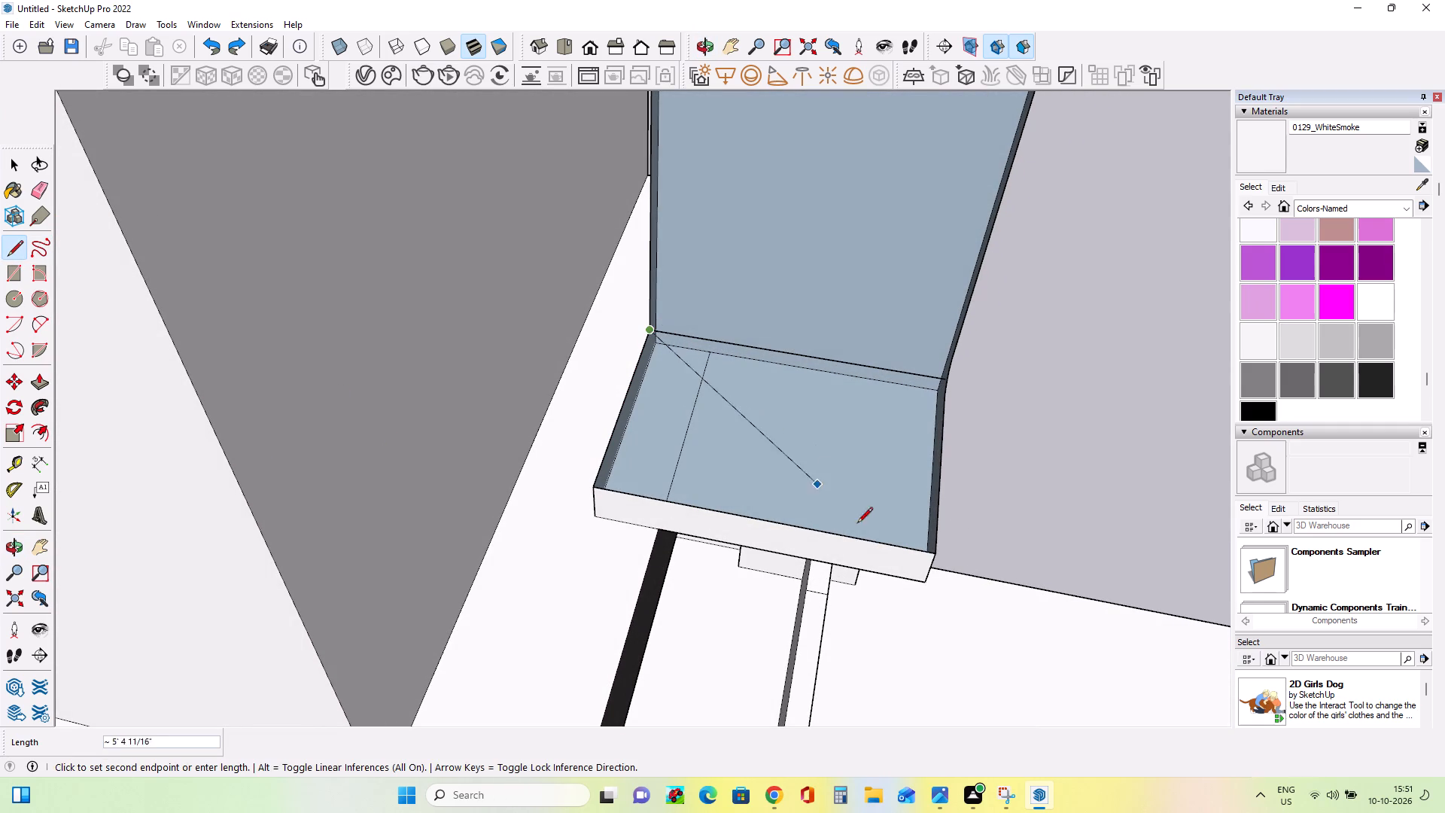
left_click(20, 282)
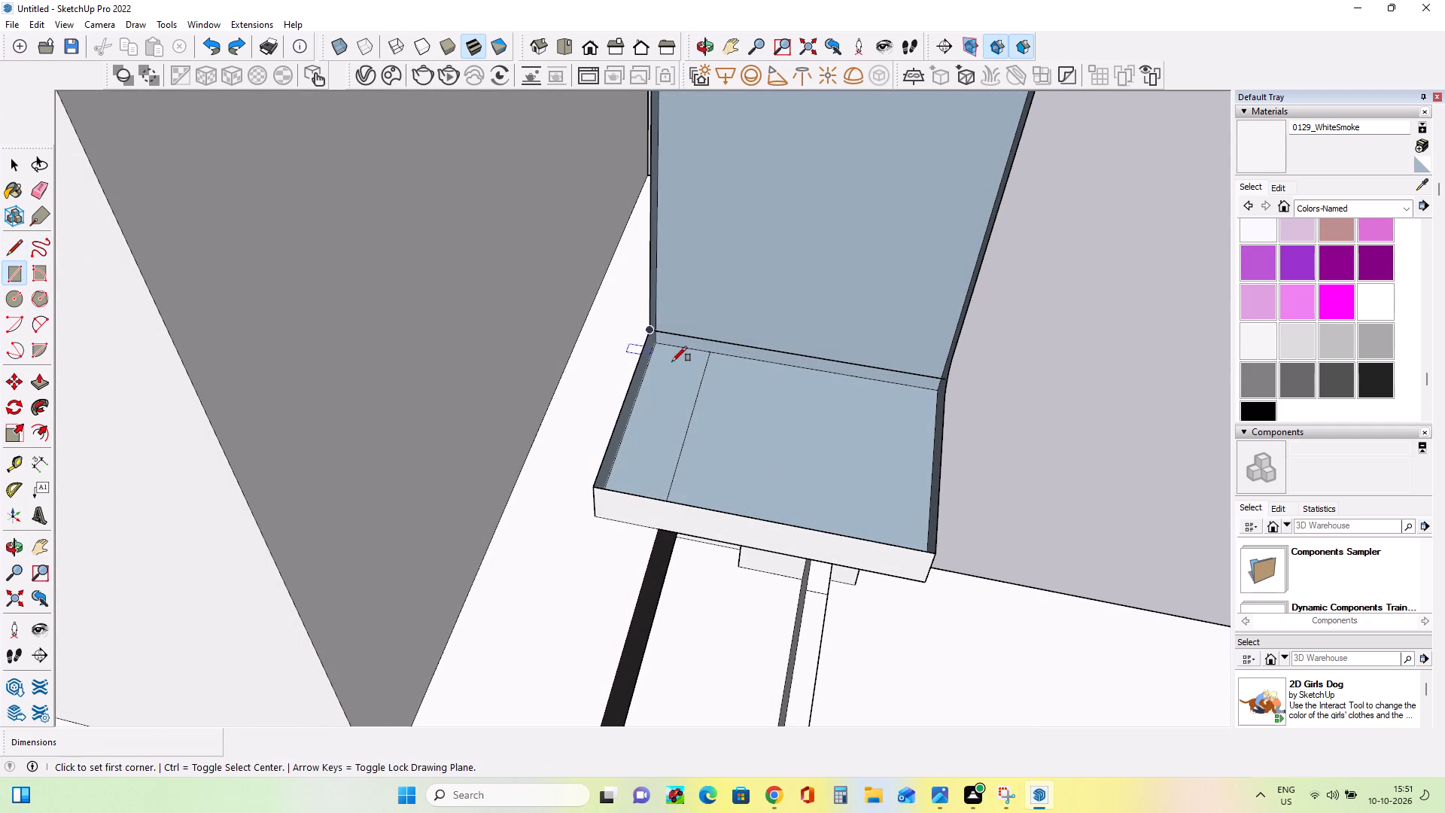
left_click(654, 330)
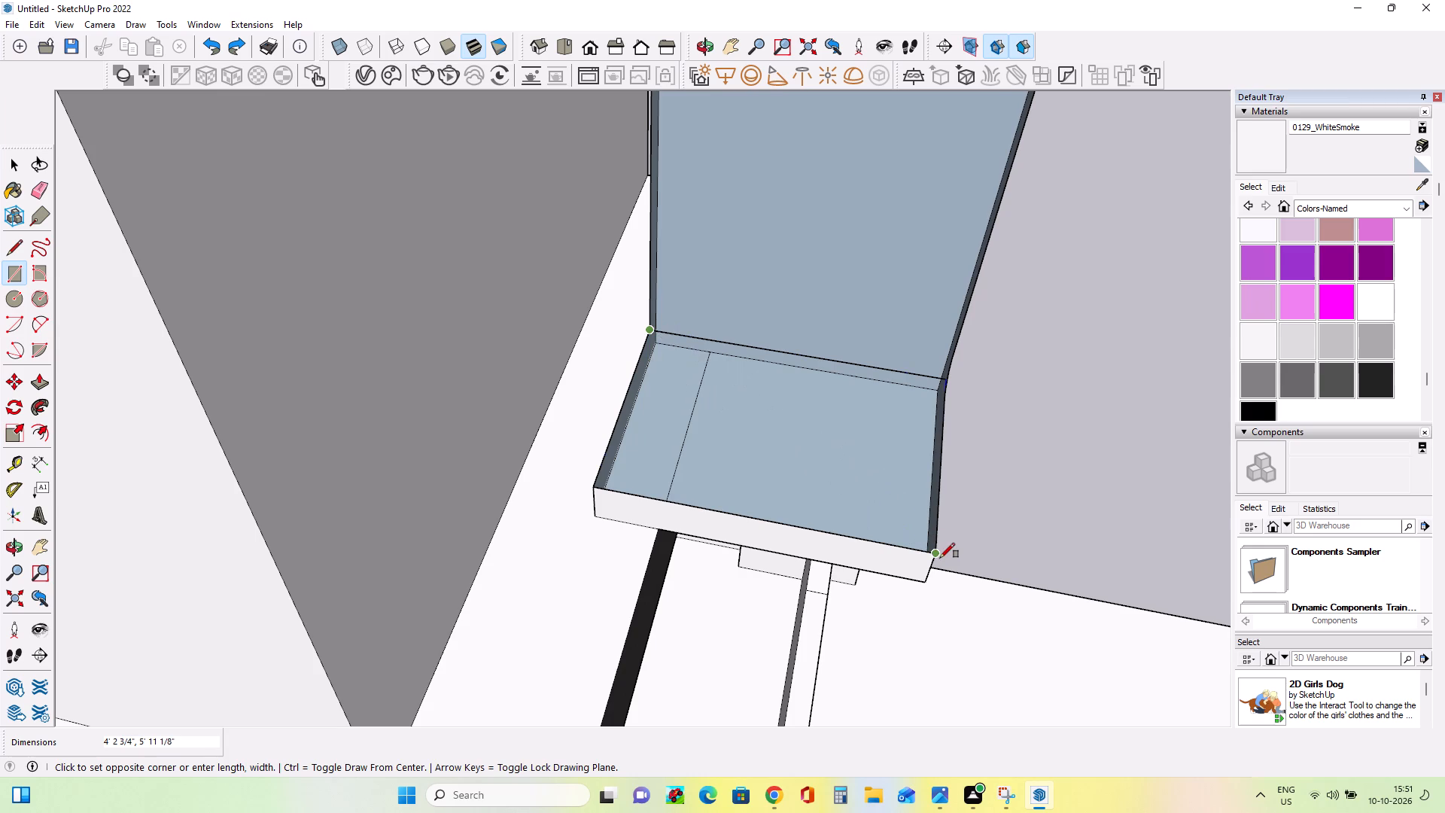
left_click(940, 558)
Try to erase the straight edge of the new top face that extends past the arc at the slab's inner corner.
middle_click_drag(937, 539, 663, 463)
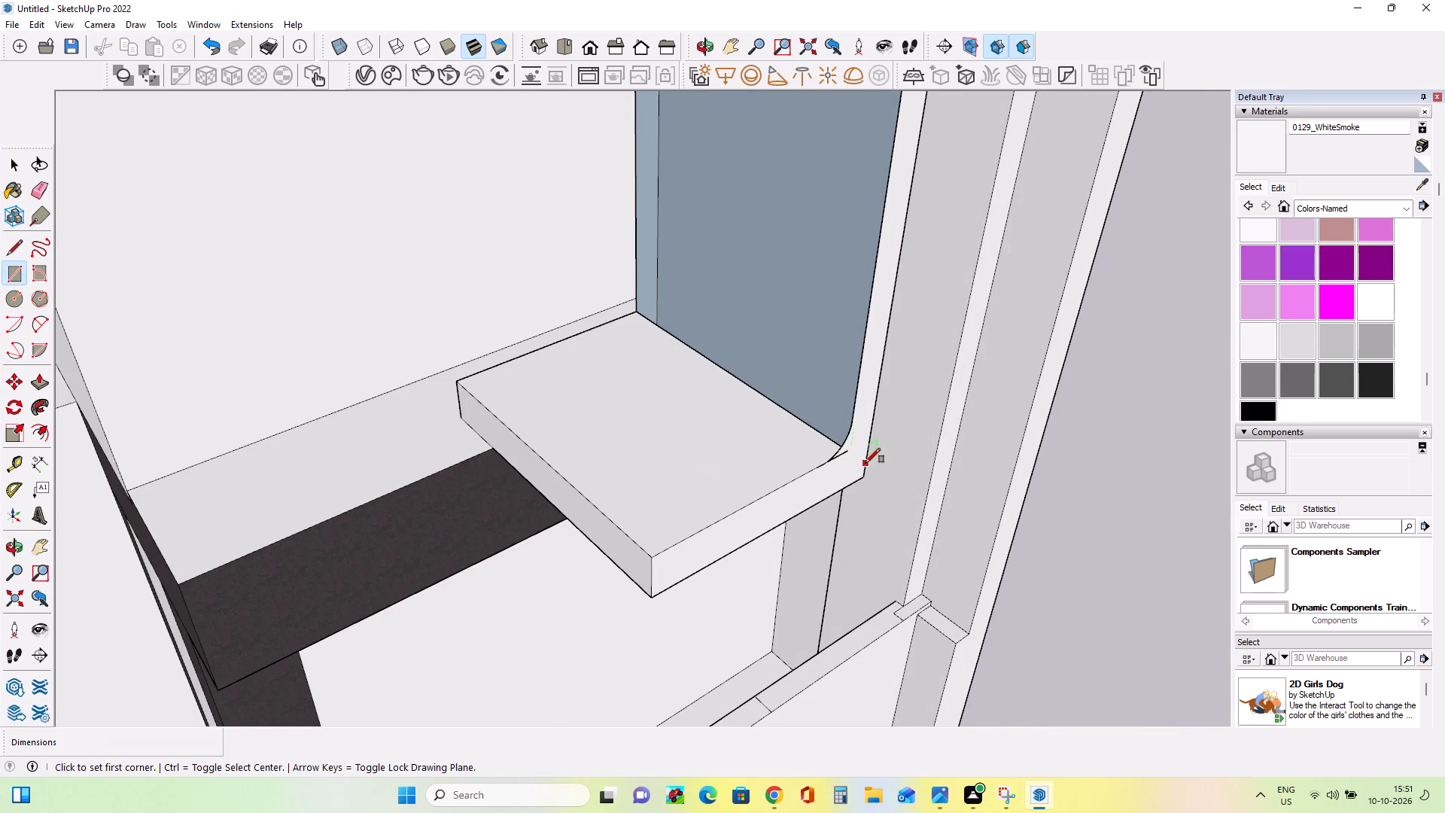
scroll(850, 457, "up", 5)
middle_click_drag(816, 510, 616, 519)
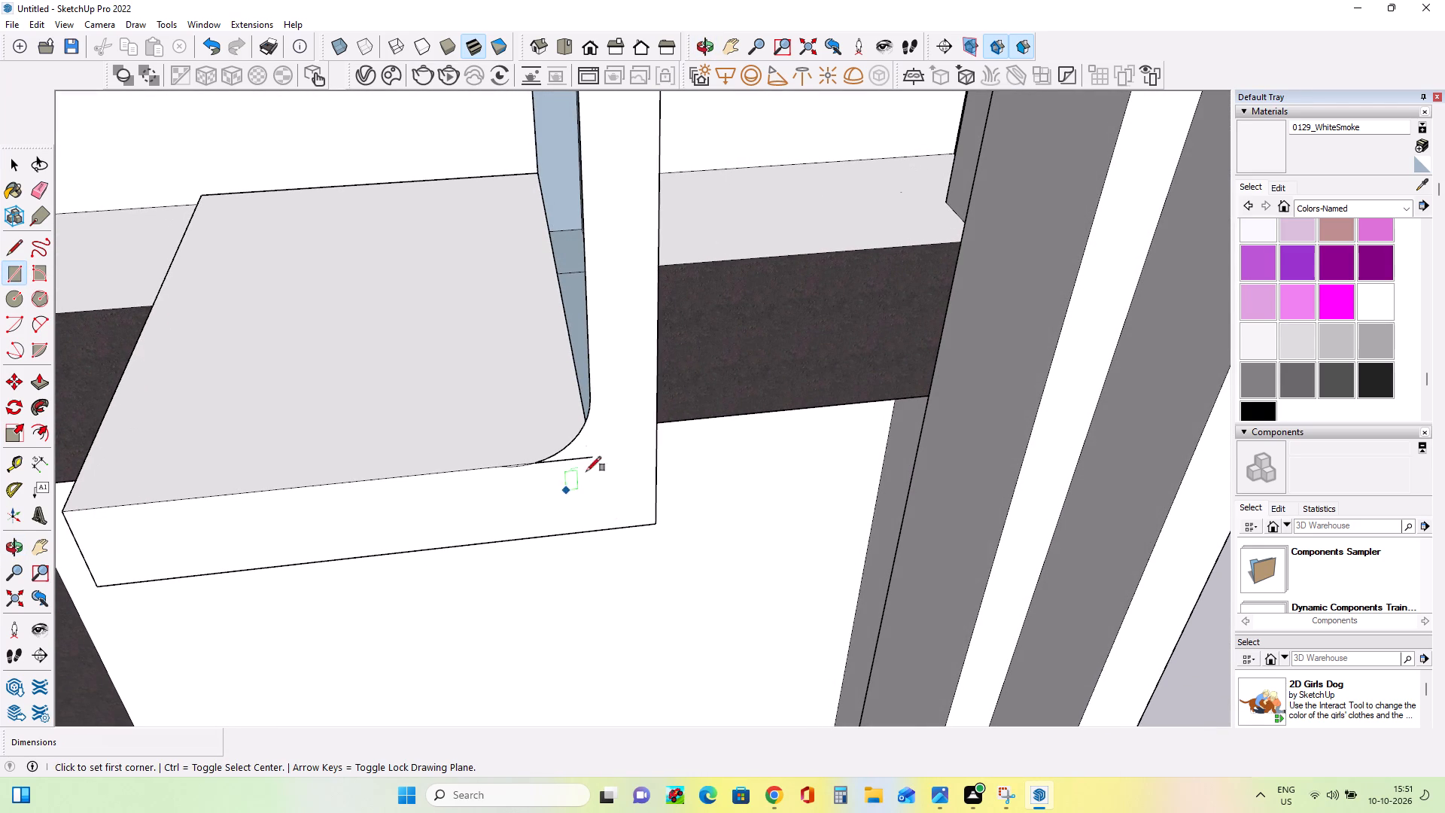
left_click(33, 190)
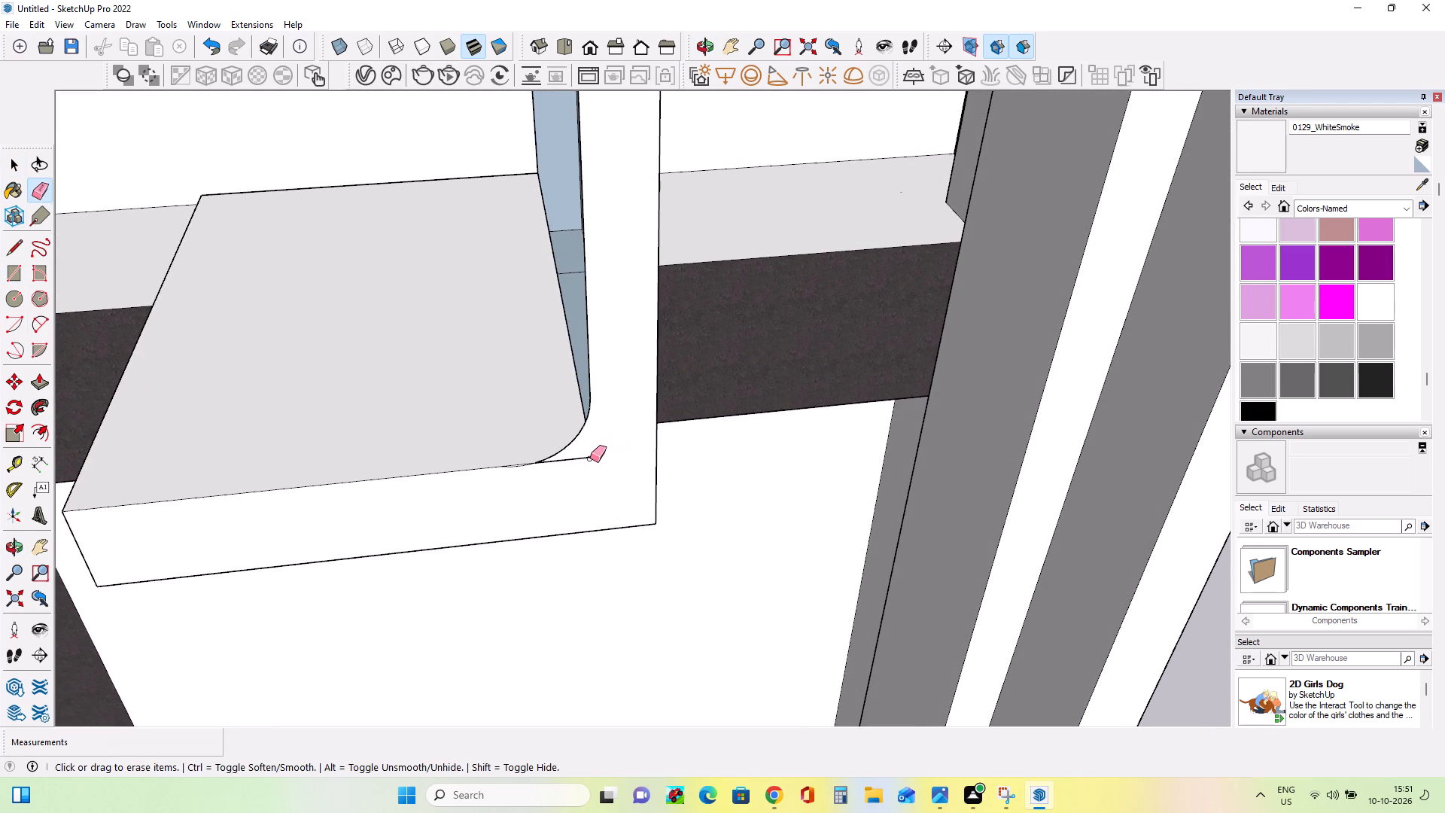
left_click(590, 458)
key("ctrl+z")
Erase the stray arc segment below the slab's front top edge and the straight edge extending outside the arc.
middle_click_drag(607, 467, 651, 365)
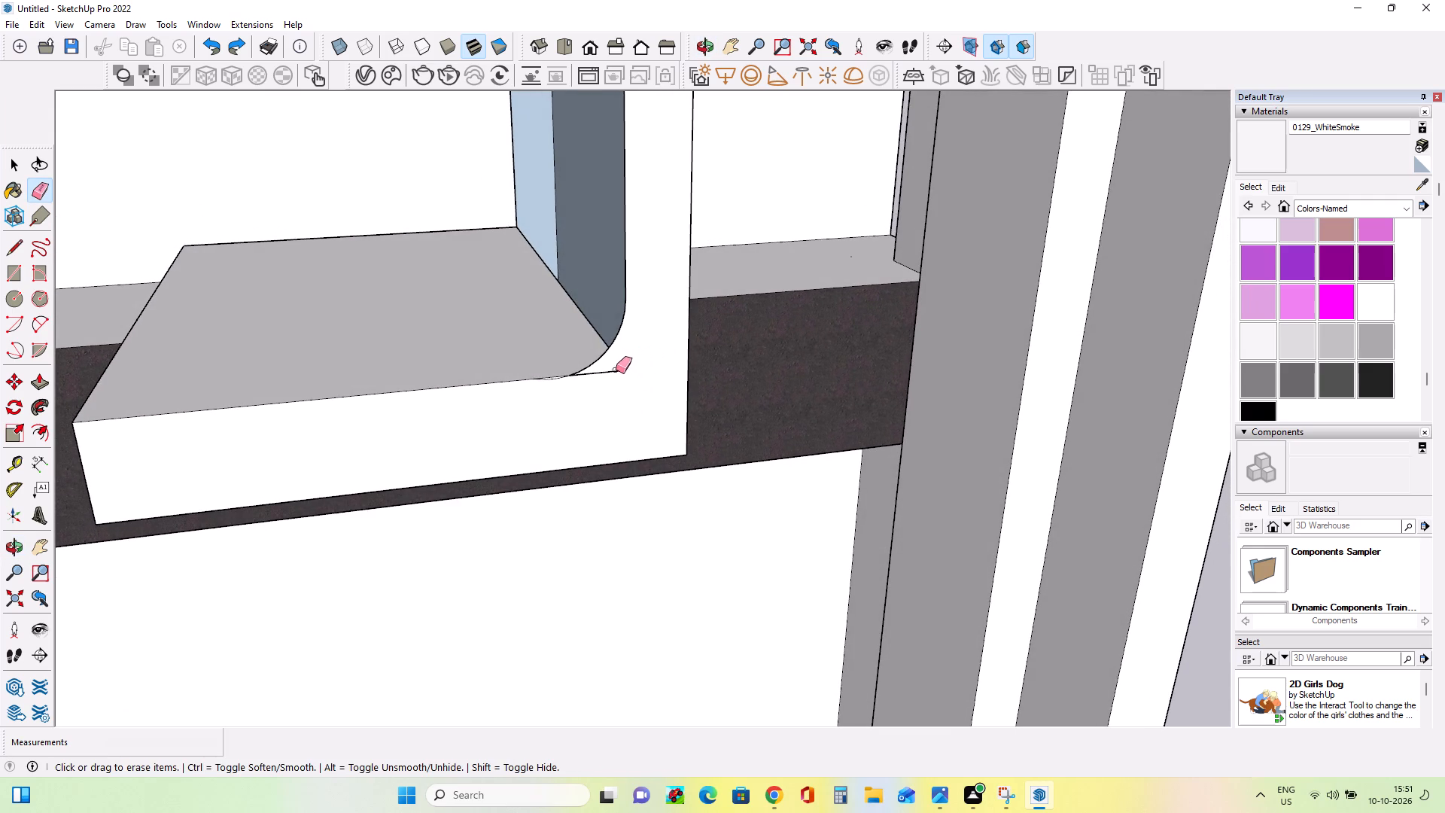
scroll(549, 380, "up", 12)
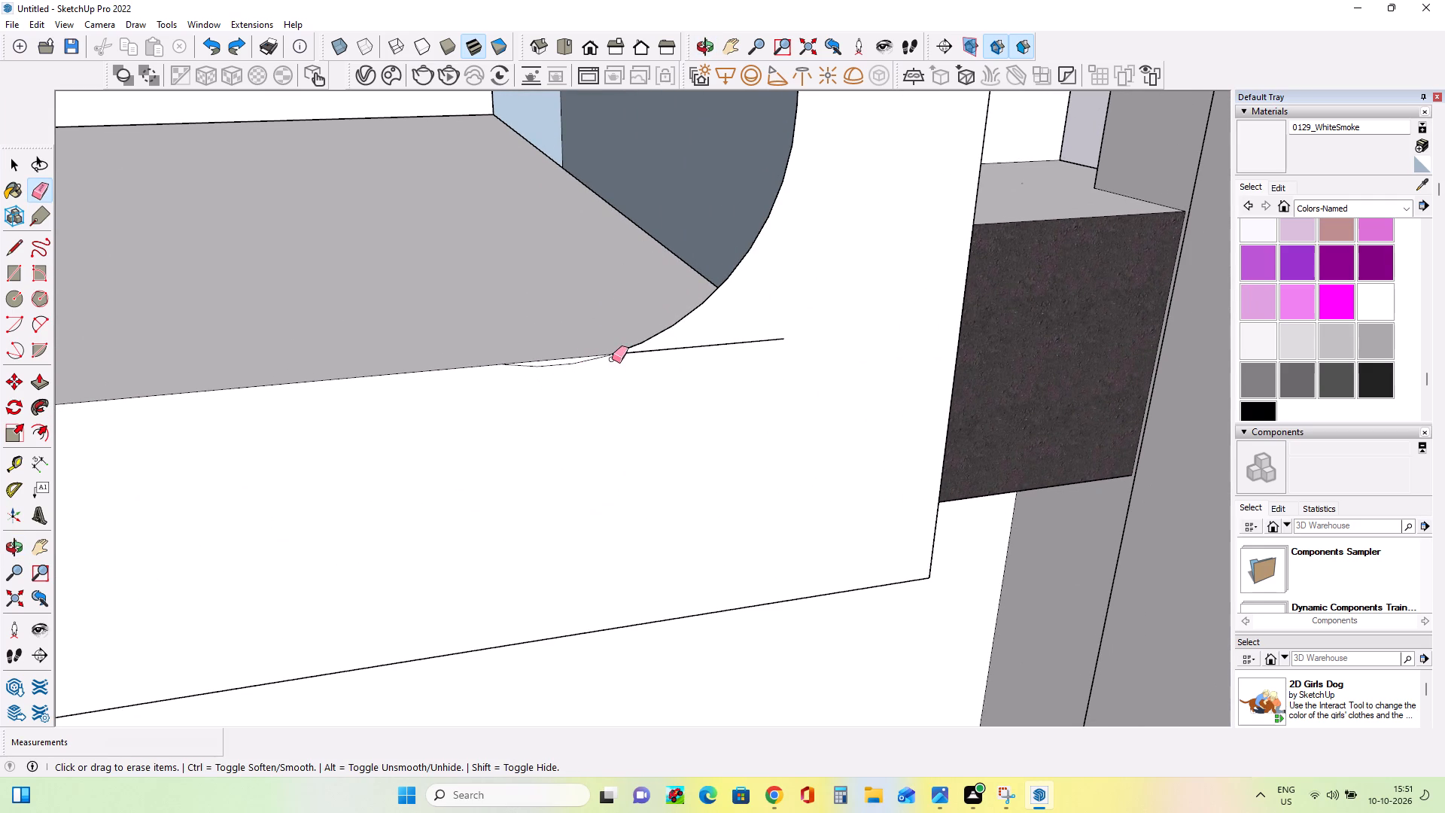
left_click(595, 355)
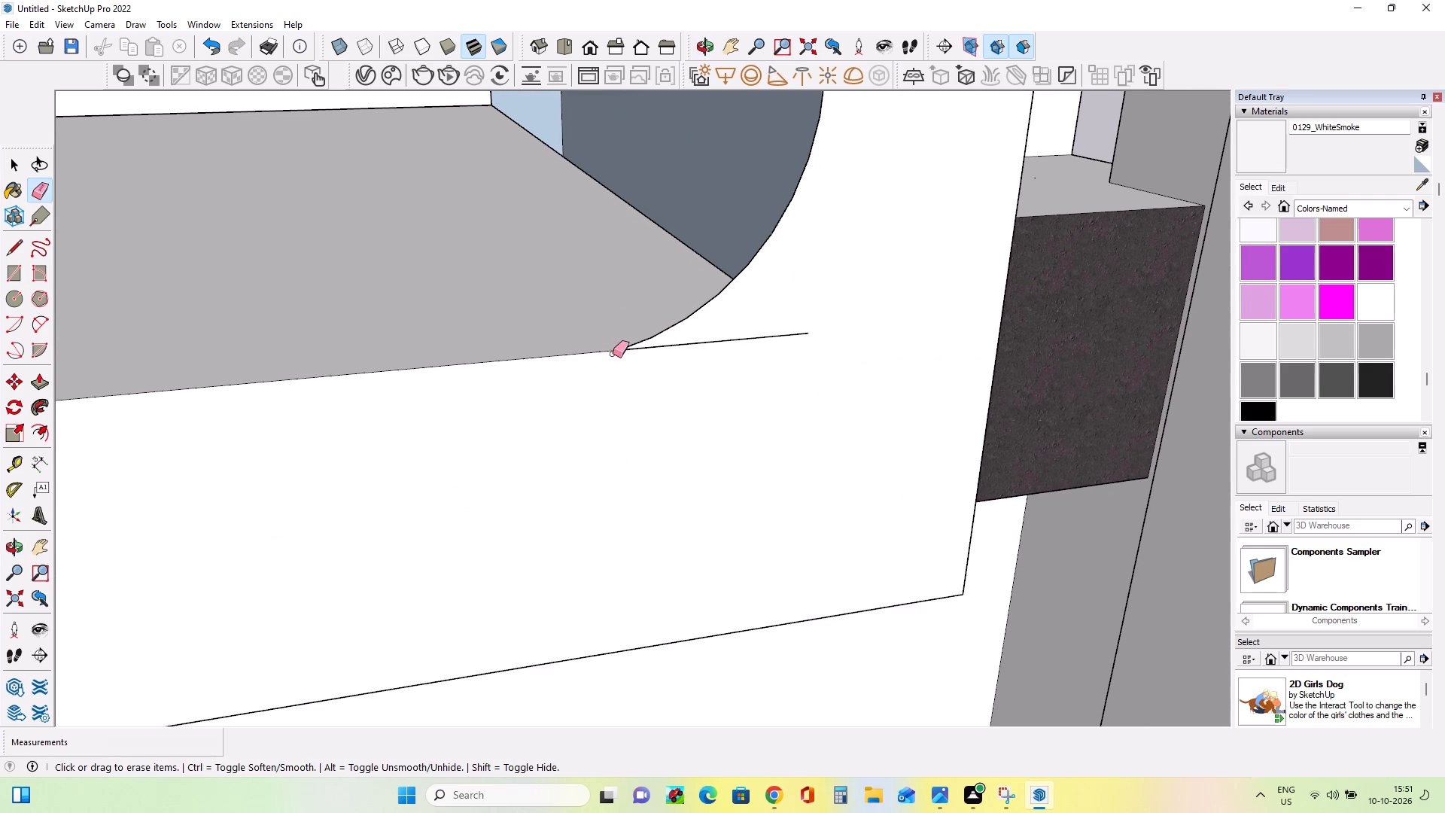
left_click(698, 345)
middle_click_drag(802, 385, 811, 404)
key("ctrl+z")
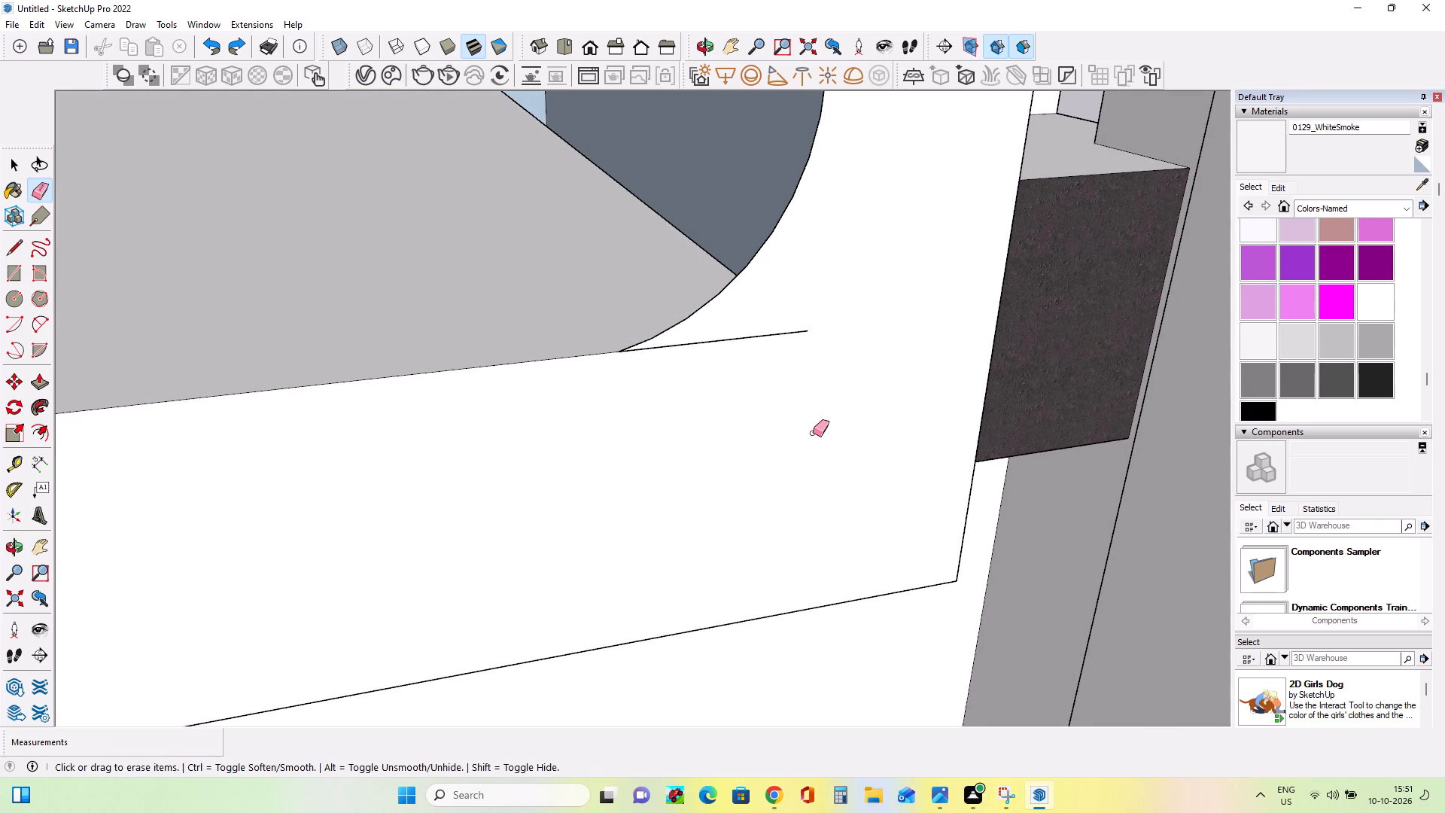
scroll(690, 346, "up", 4)
scroll(608, 357, "up", 2)
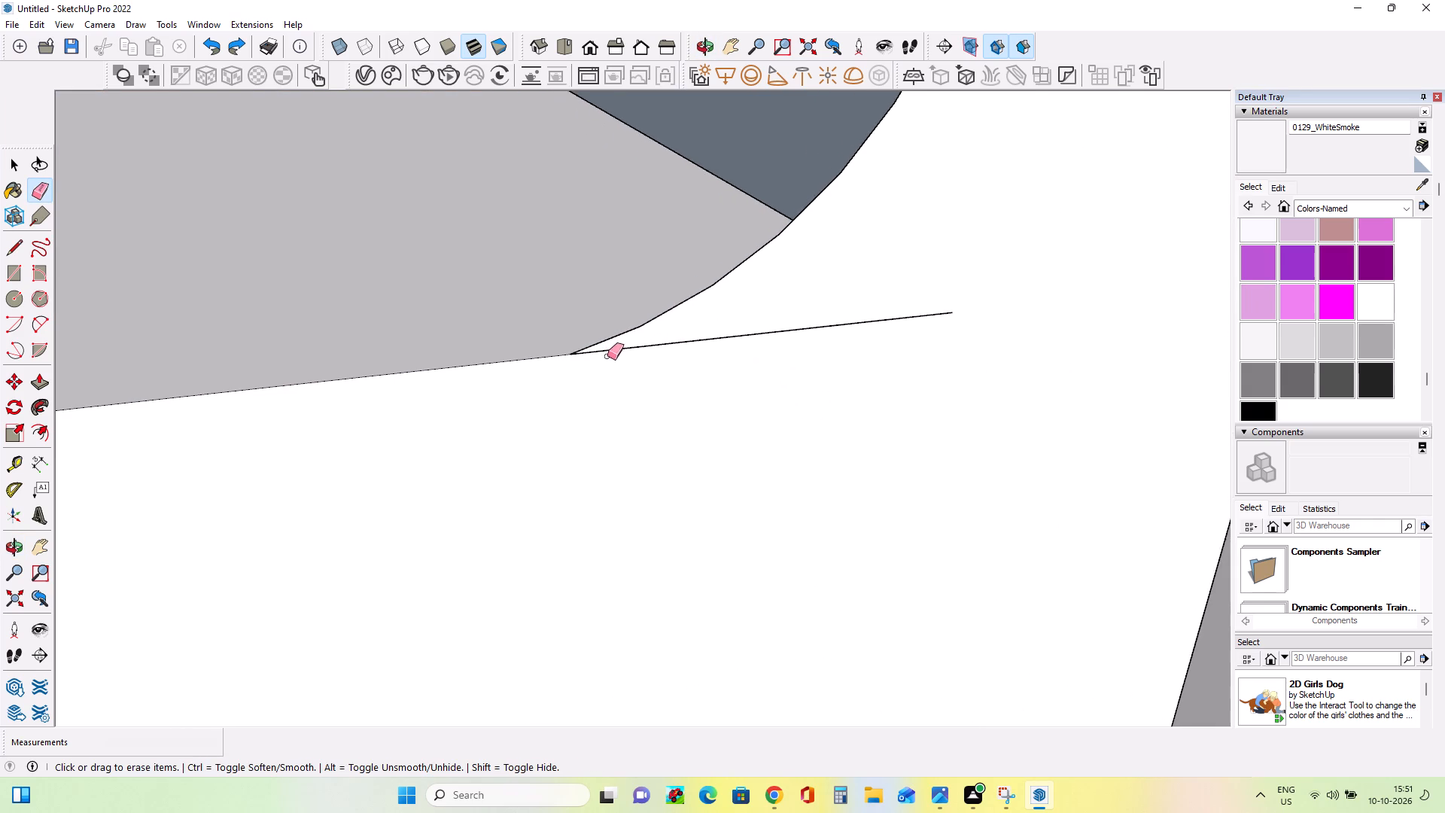
scroll(607, 356, "up", 3)
left_click(613, 349)
middle_click_drag(724, 370, 738, 449)
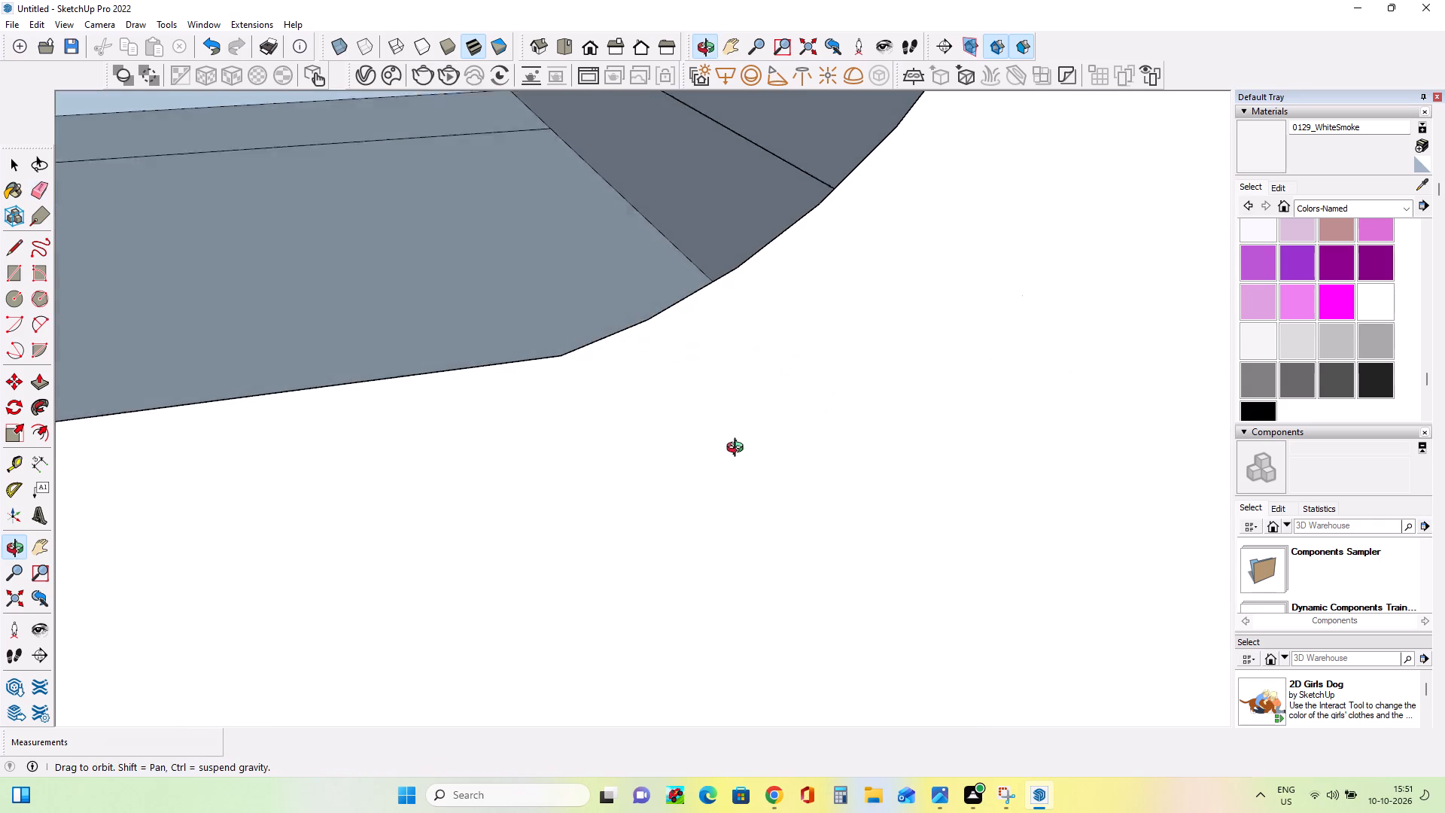
middle_click_drag(738, 449, 739, 467)
left_click(741, 467)
Draw a rectangle about 5' 11 1/8" by 13' 5 15/16" over the open outward side of the short jamb, from the frame's top to the slab.
scroll(745, 462, "down", 20)
scroll(745, 462, "down", 2)
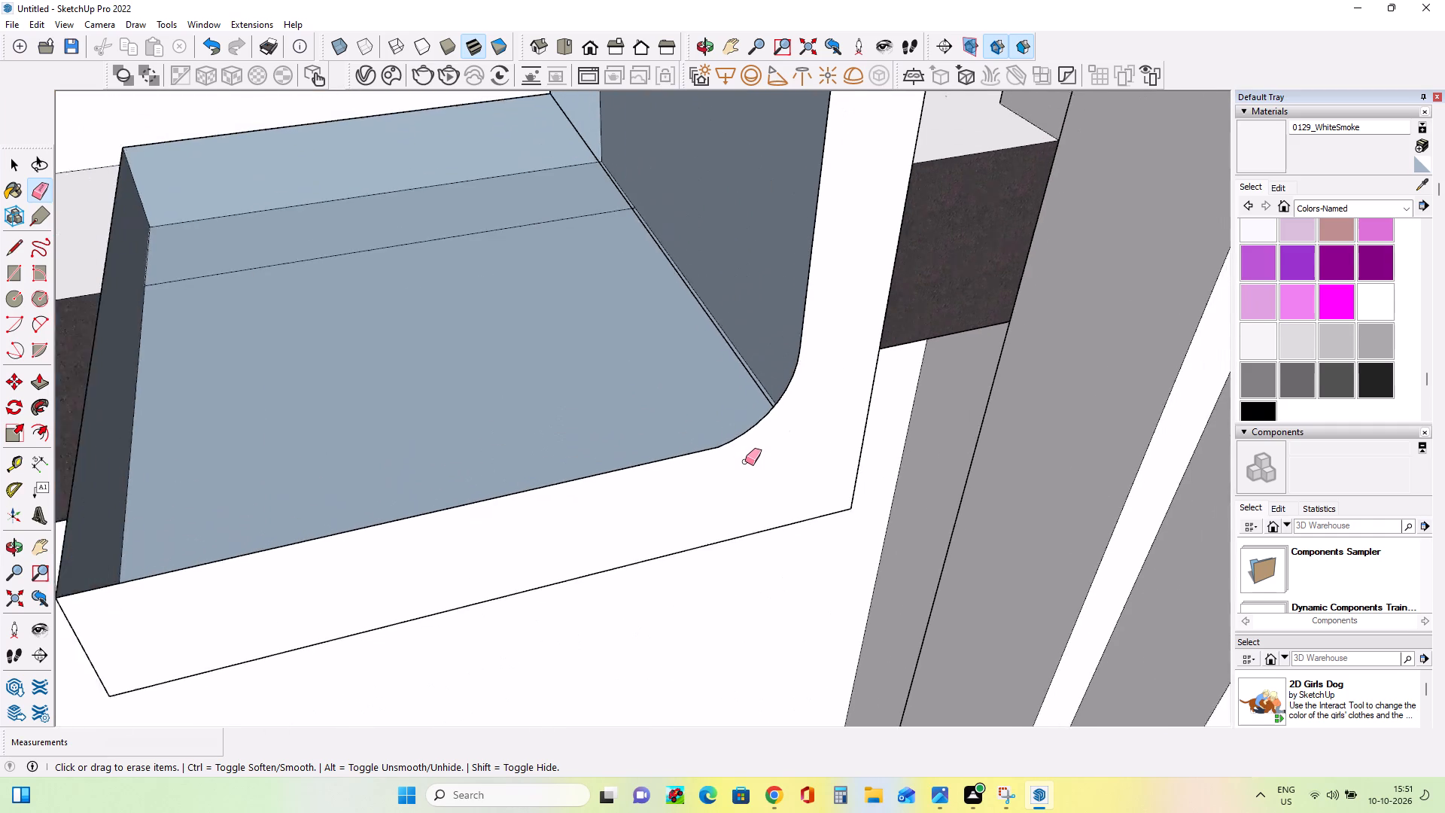
scroll(745, 461, "down", 10)
middle_click_drag(732, 483, 736, 465)
scroll(736, 465, "down", 7)
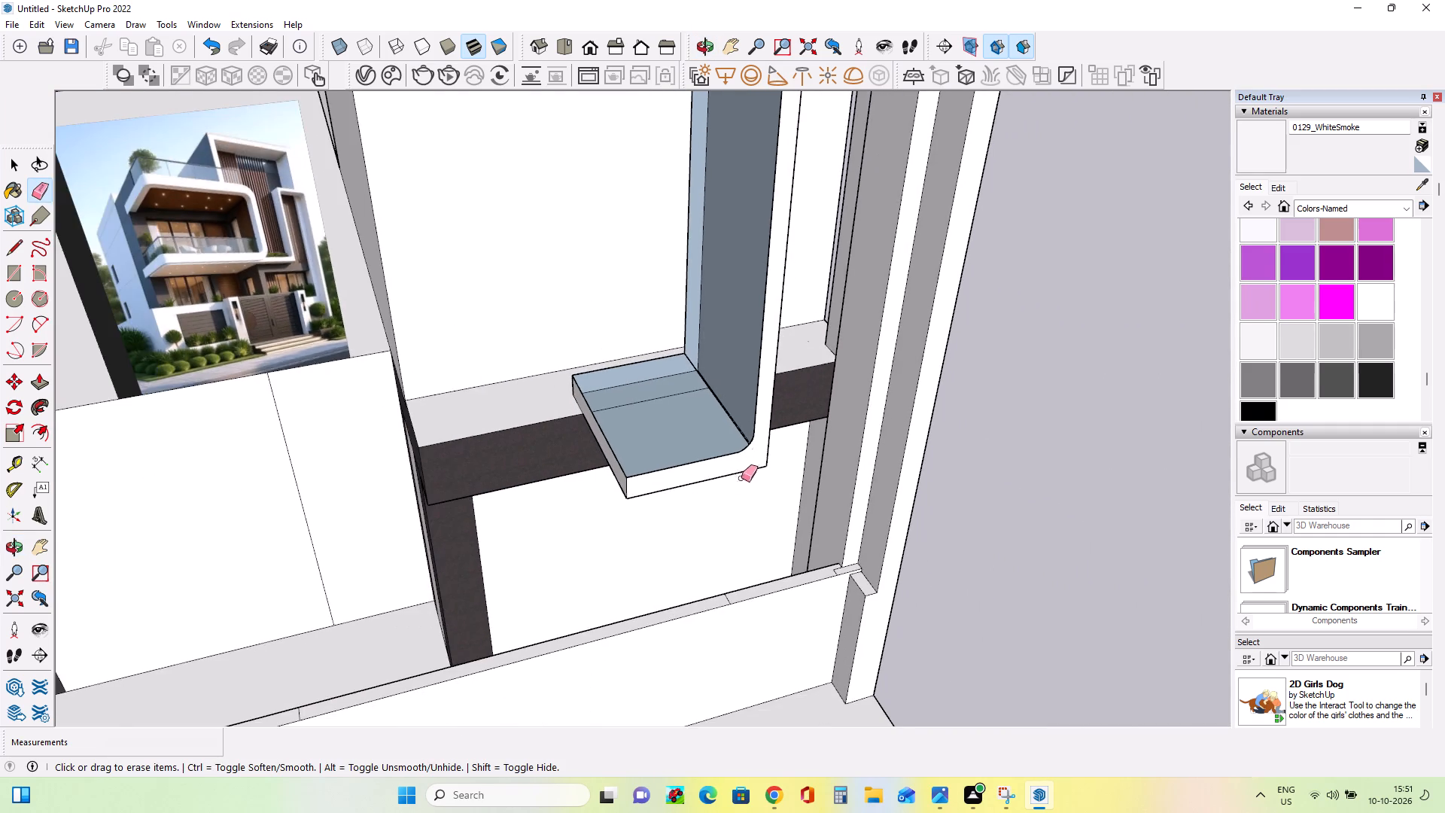
scroll(686, 487, "down", 5)
middle_click_drag(692, 489, 1002, 383)
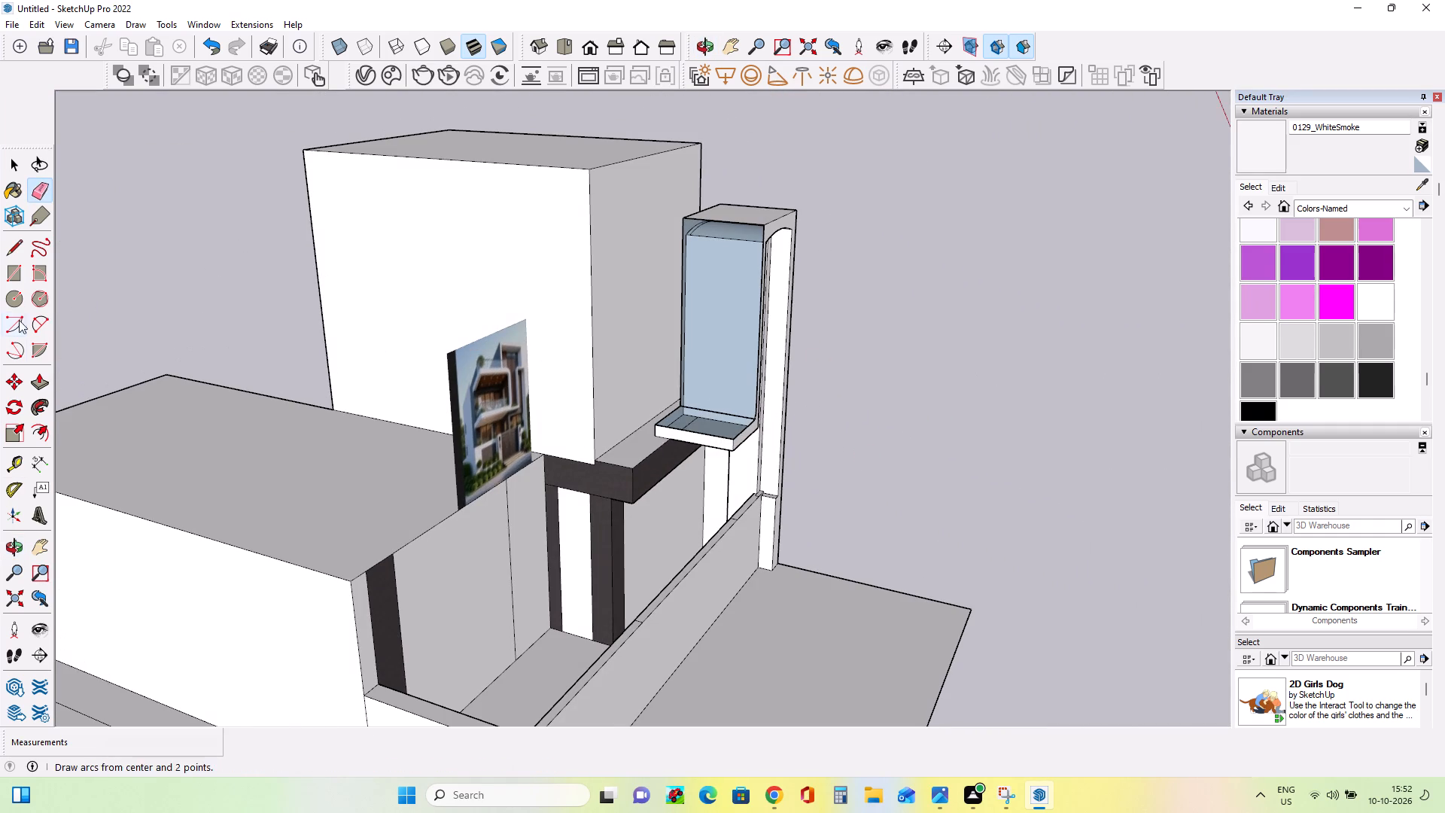
left_click(17, 276)
left_click(684, 215)
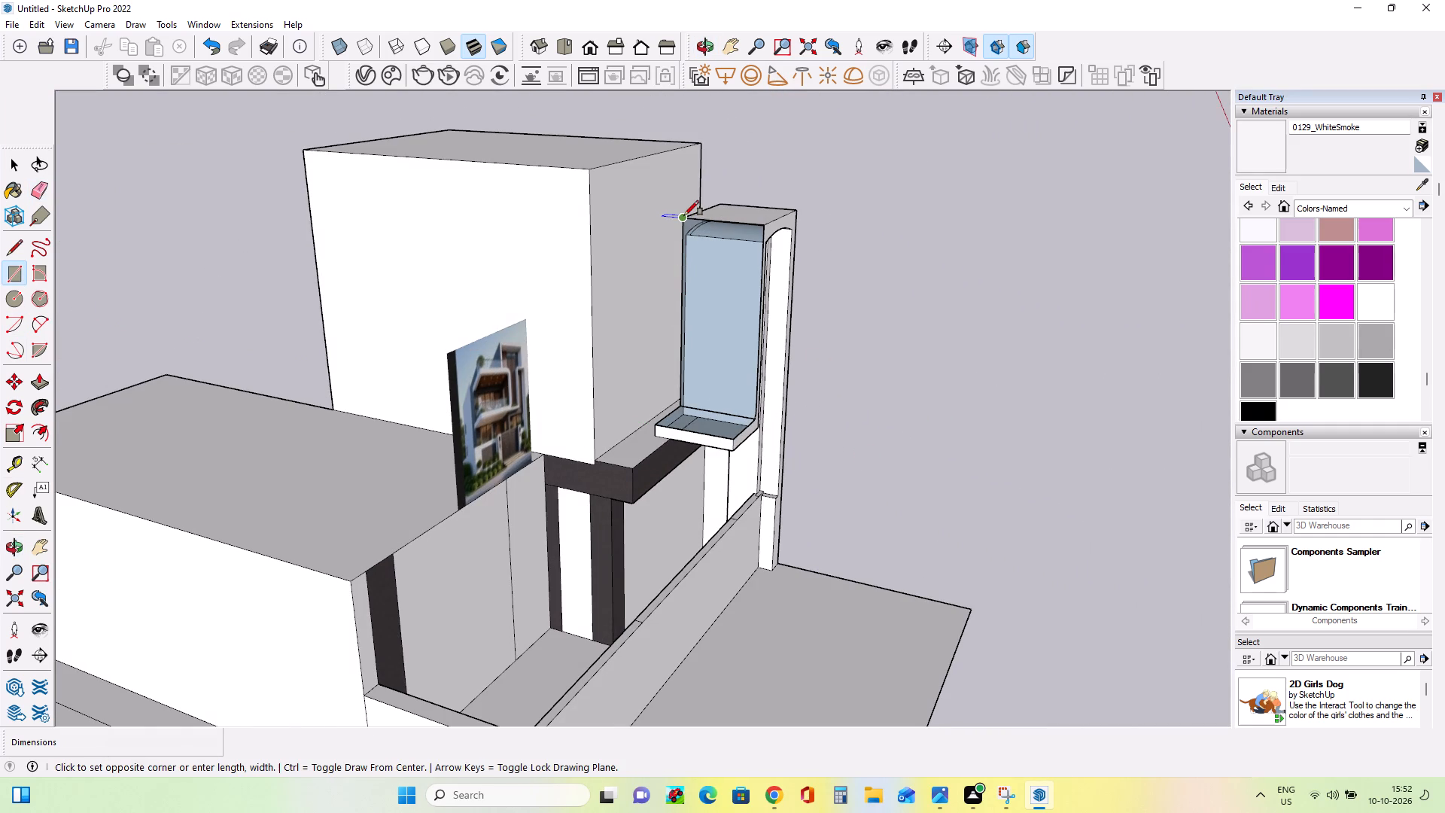
left_click(759, 418)
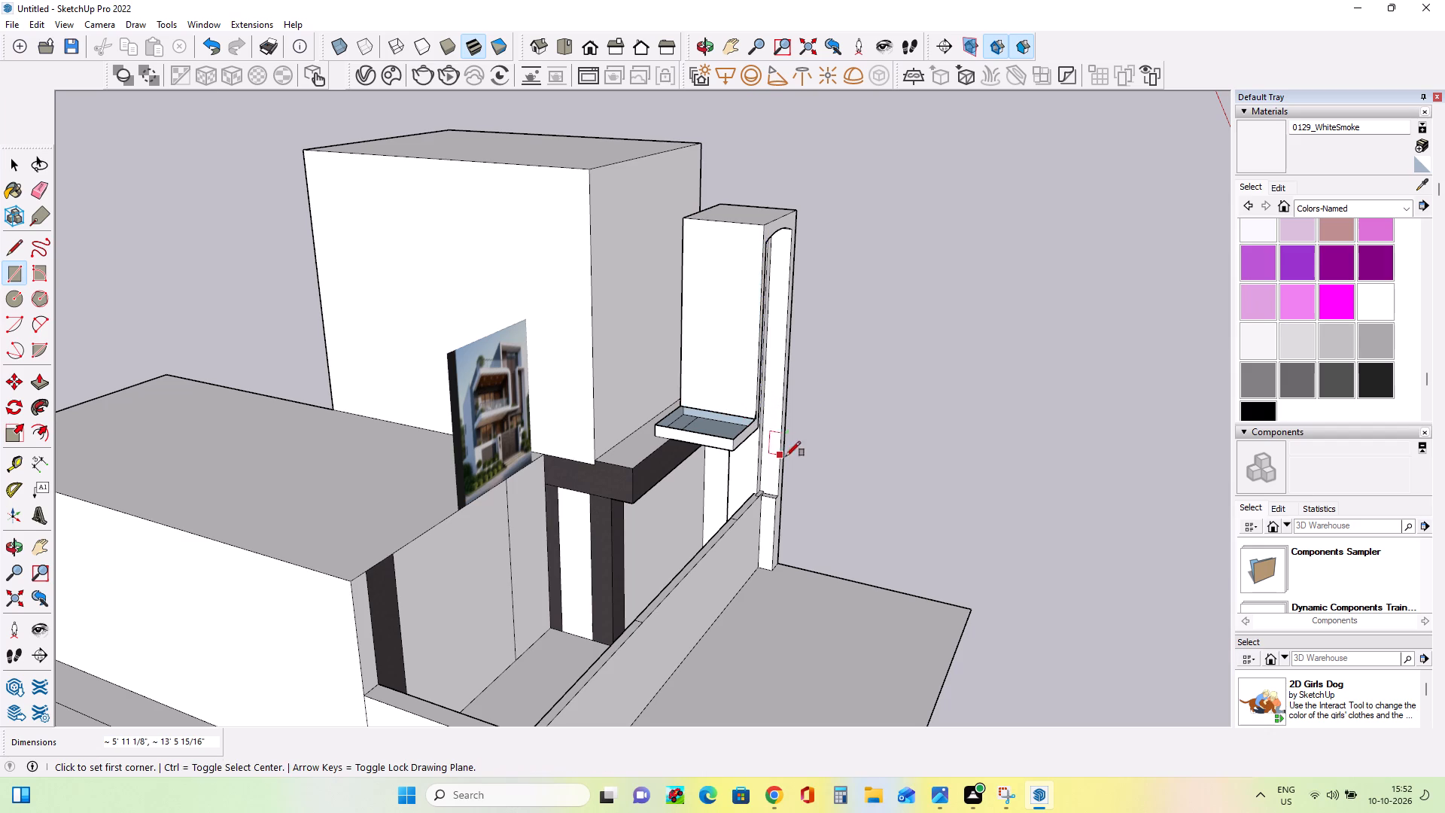
Draw a rectangle 4' 2 3/4" by 5' 11 1/8" across the slab's open top, from its inner rear corner to the outer front corner.
middle_click_drag(786, 456, 437, 444)
scroll(773, 446, "up", 11)
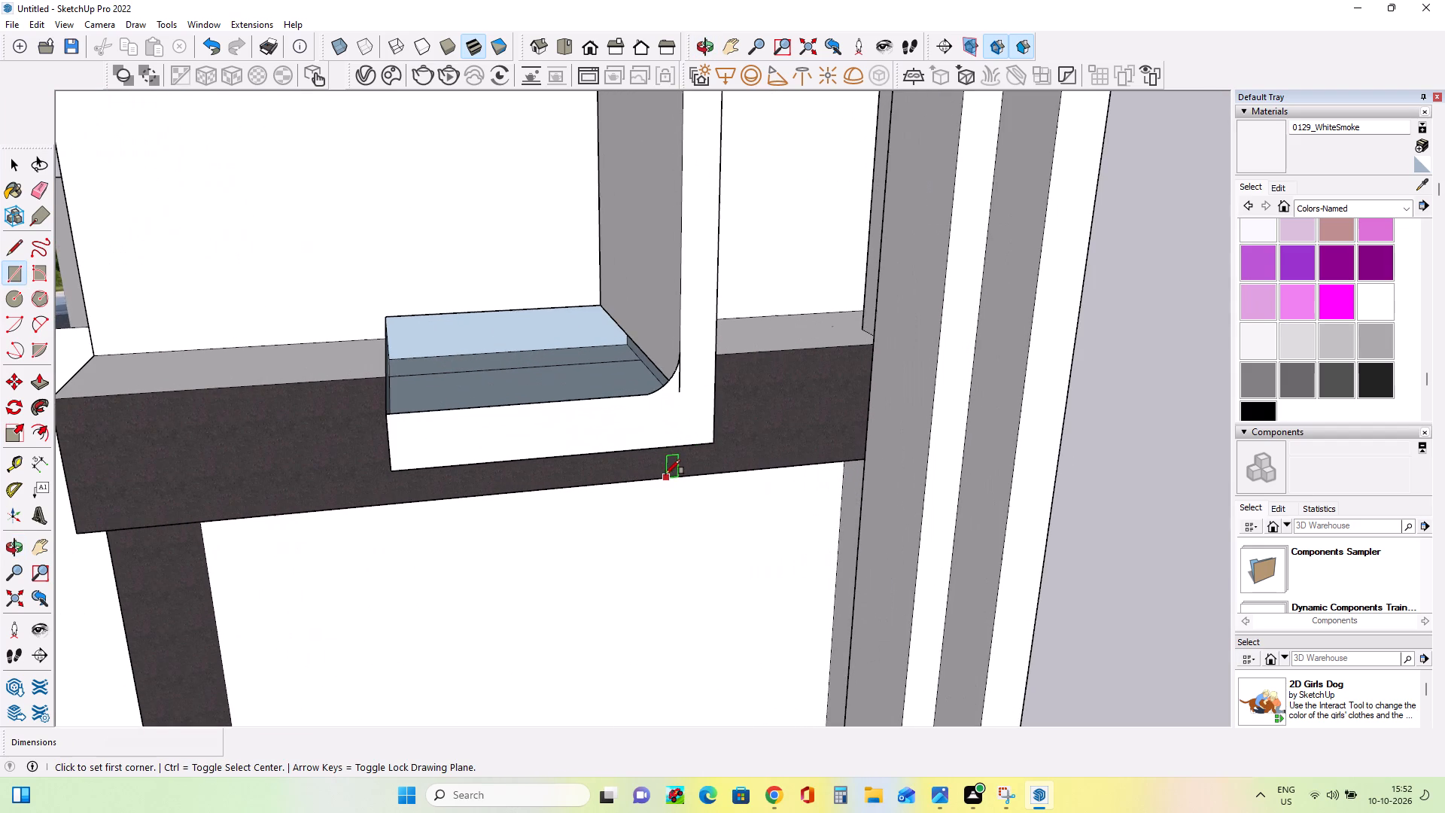
scroll(665, 474, "up", 1)
middle_click_drag(665, 474, 681, 482)
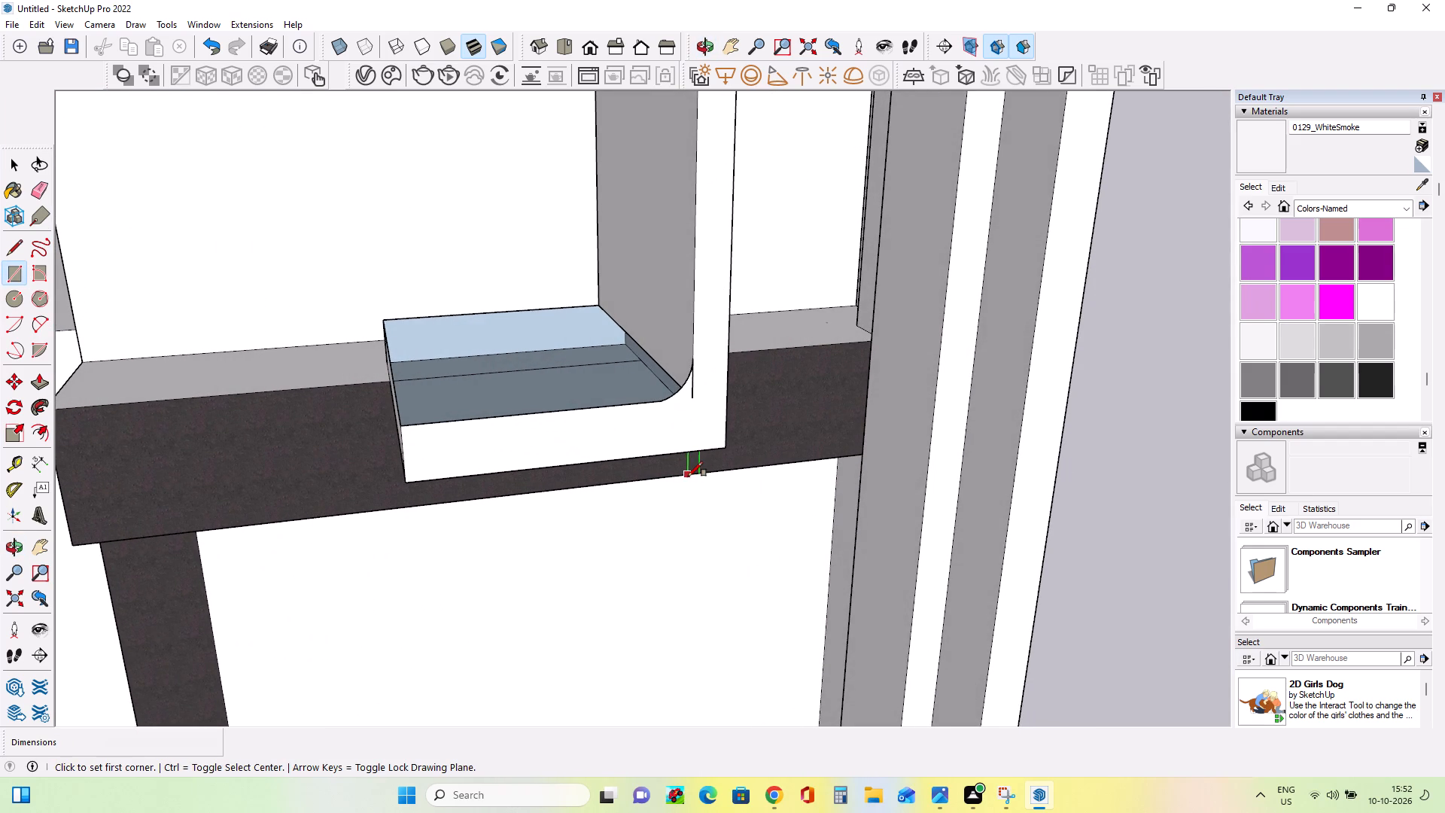
middle_click_drag(708, 472, 713, 477)
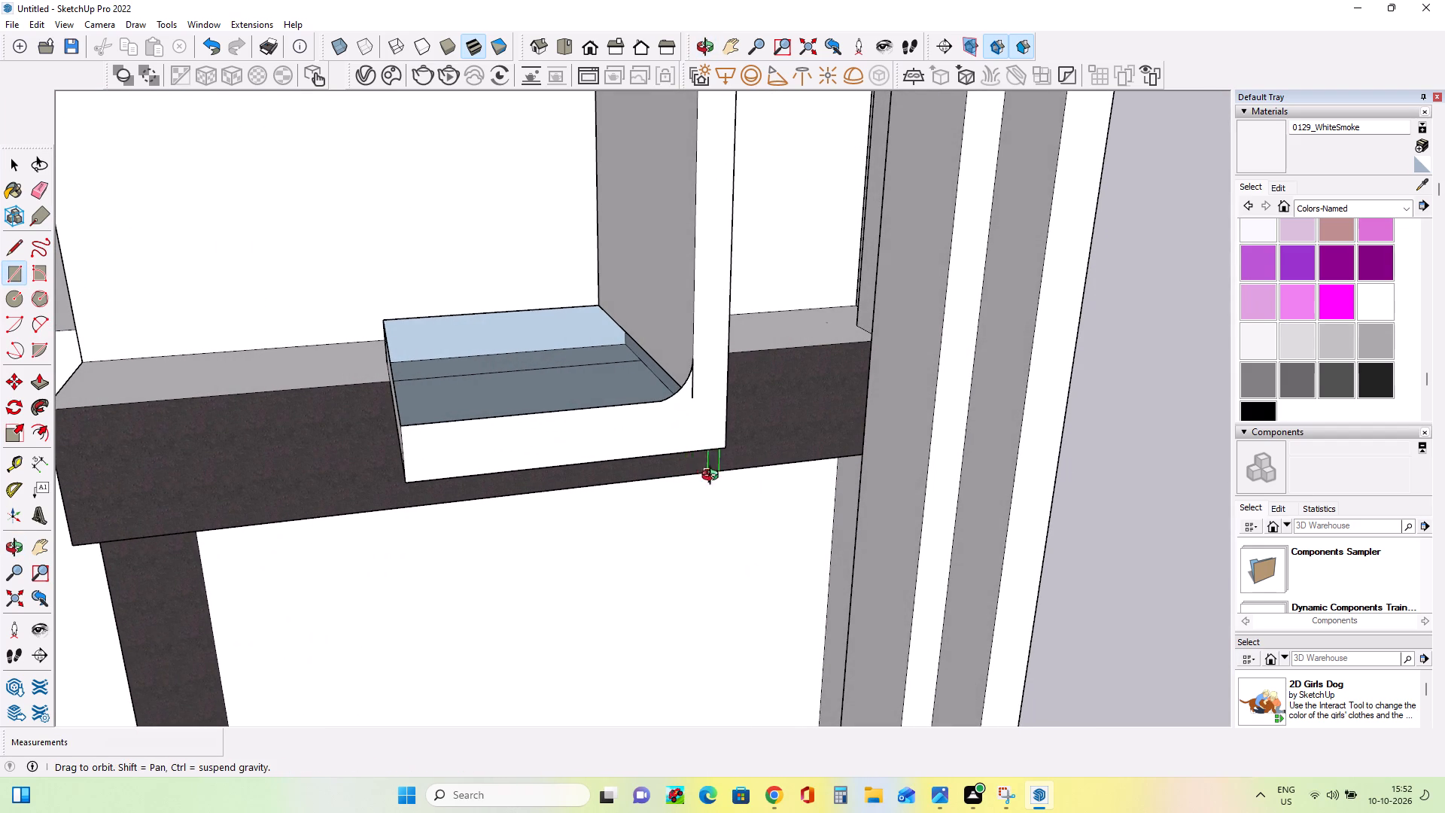
middle_click_drag(713, 477, 733, 504)
middle_click_drag(679, 467, 732, 546)
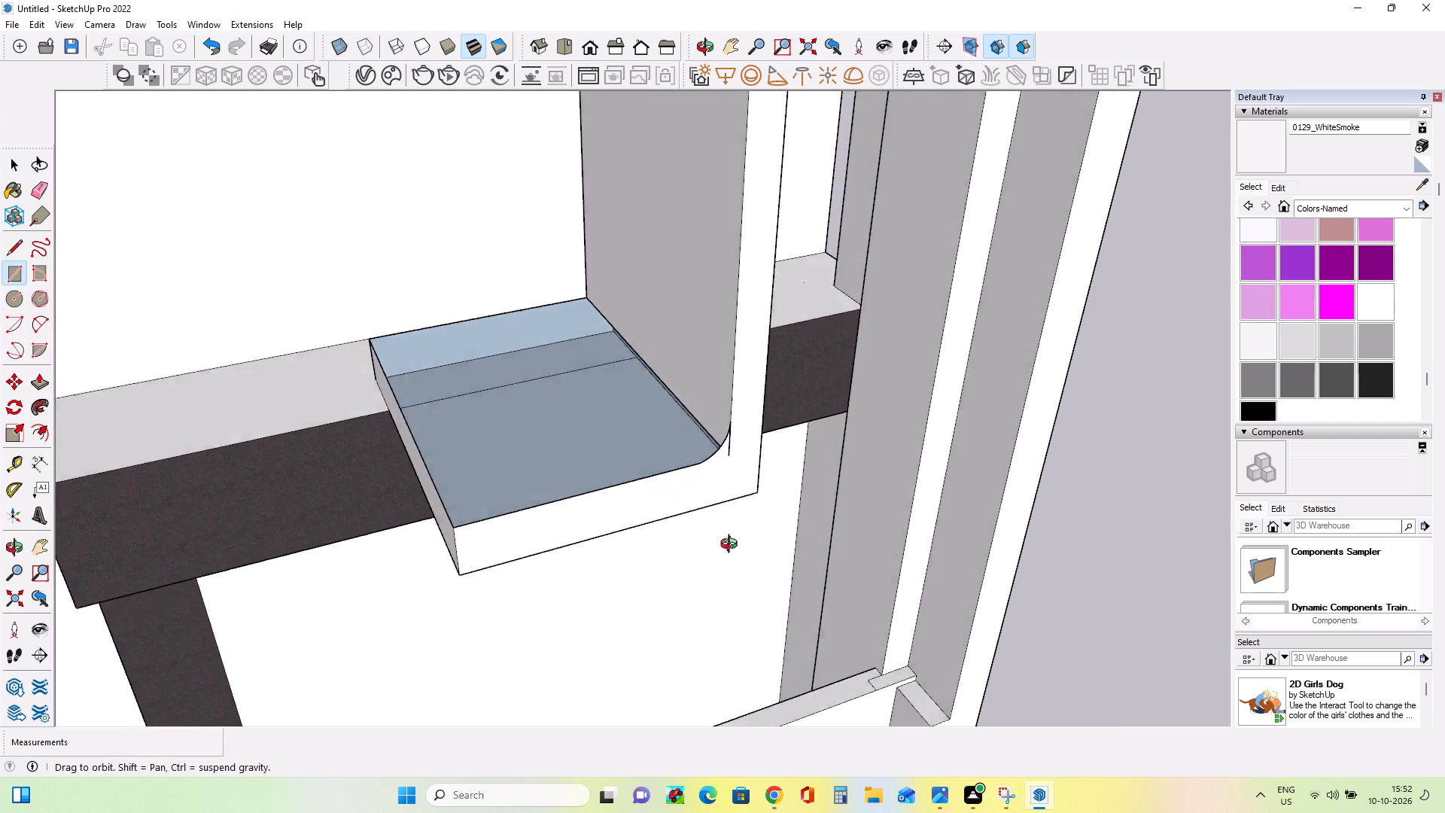
middle_click_drag(732, 546, 799, 542)
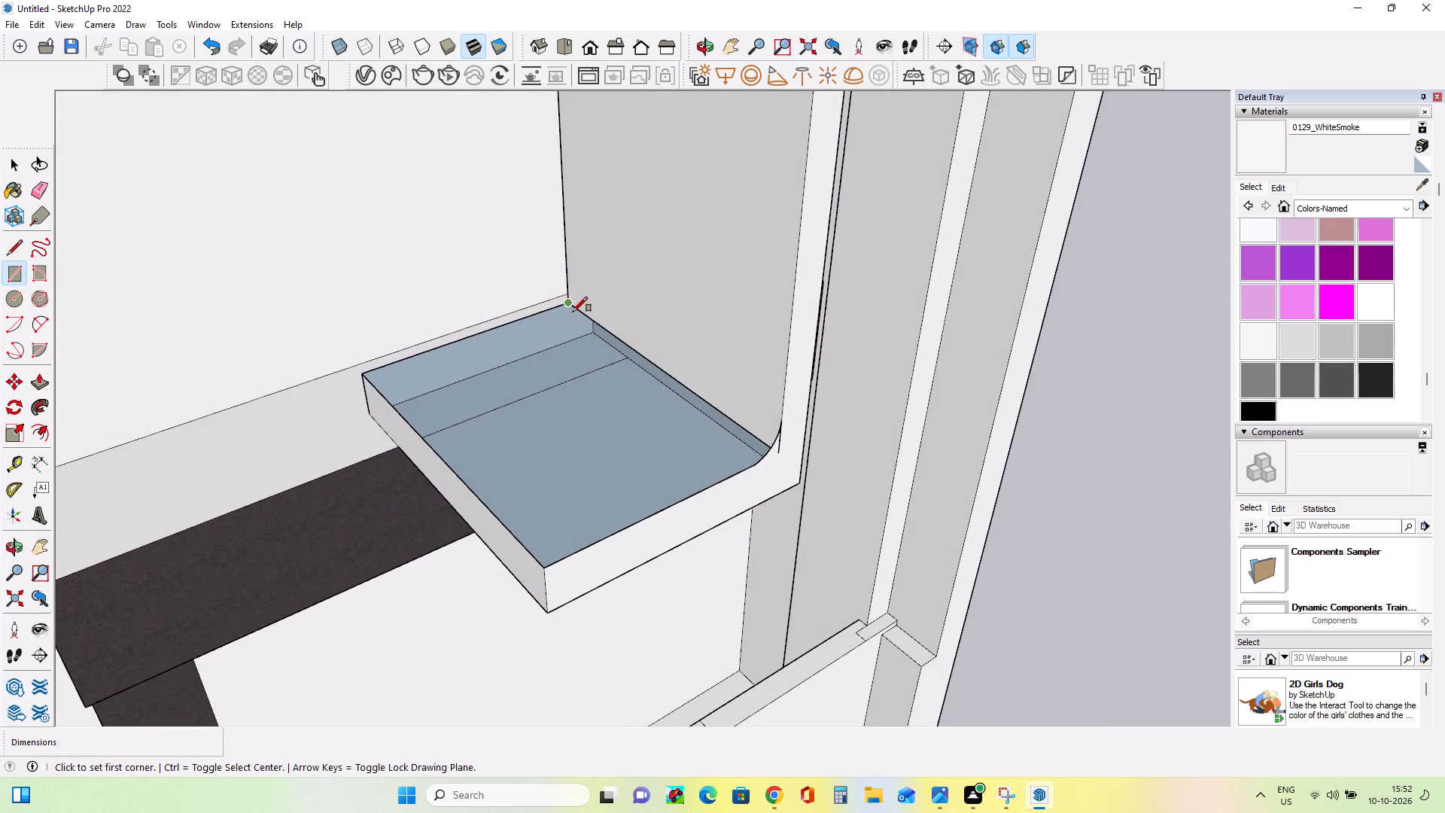
left_click(569, 301)
left_click(548, 570)
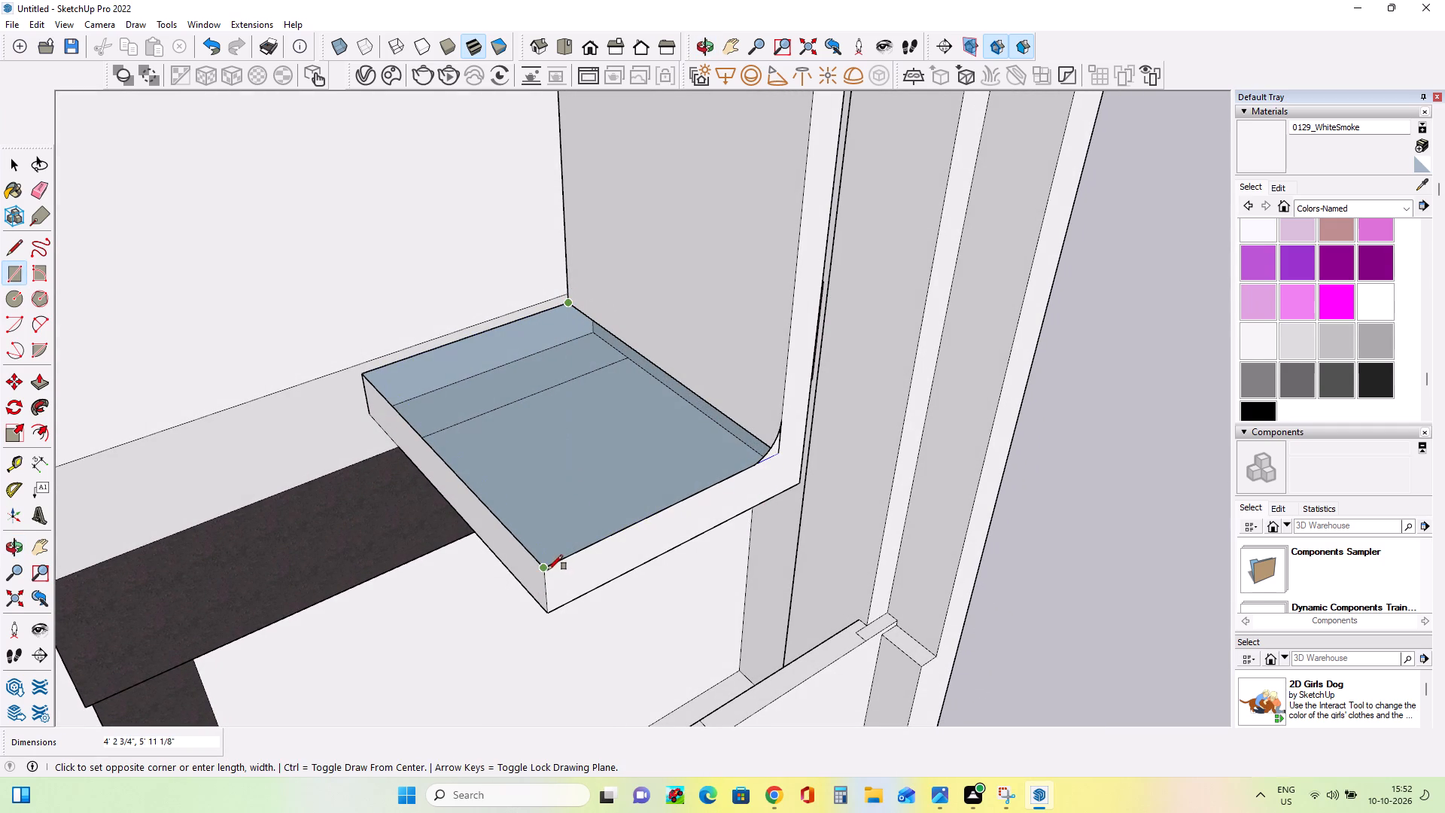
middle_click_drag(630, 558, 392, 436)
middle_click_drag(598, 454, 671, 484)
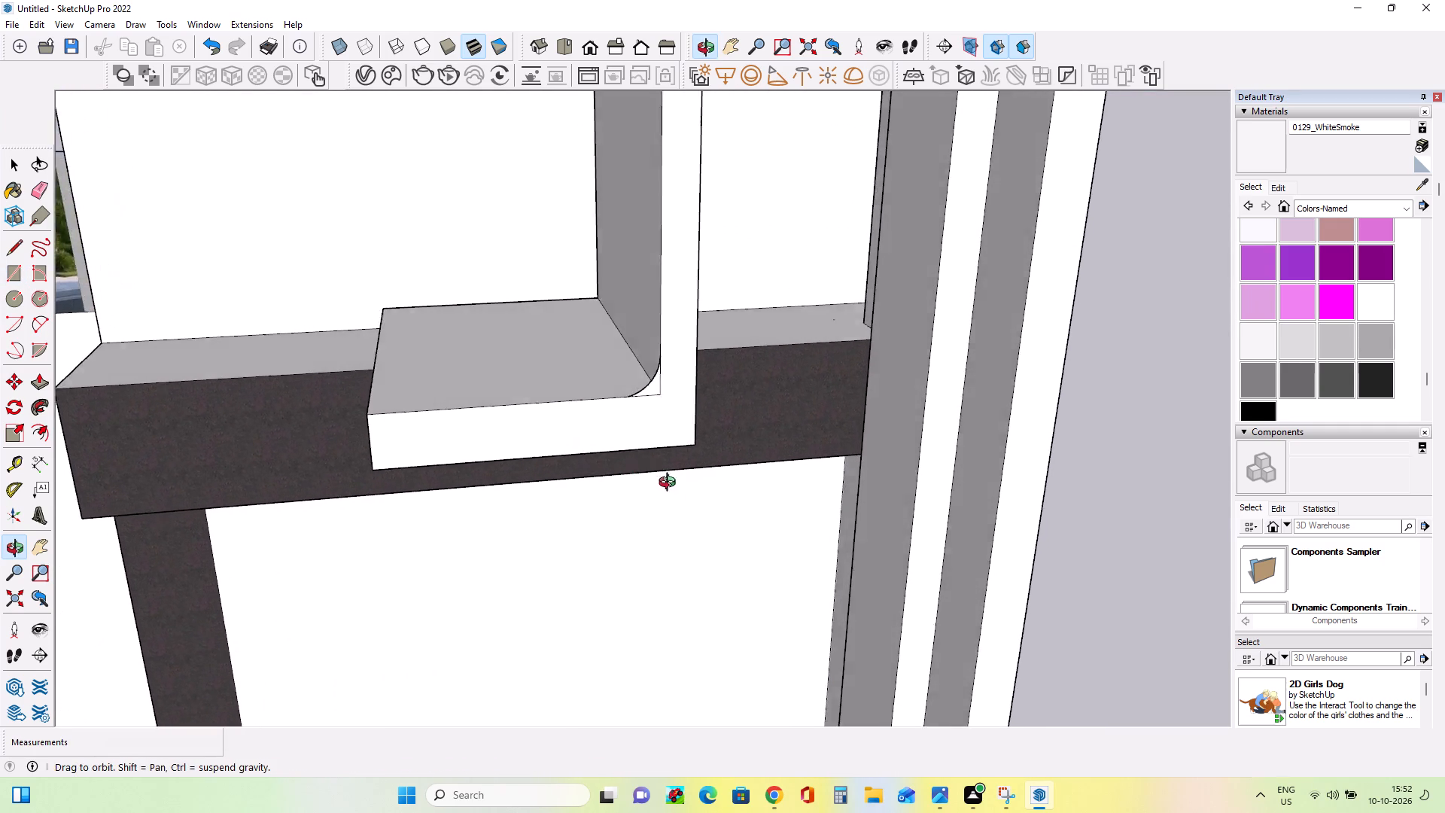
middle_click_drag(671, 484, 680, 492)
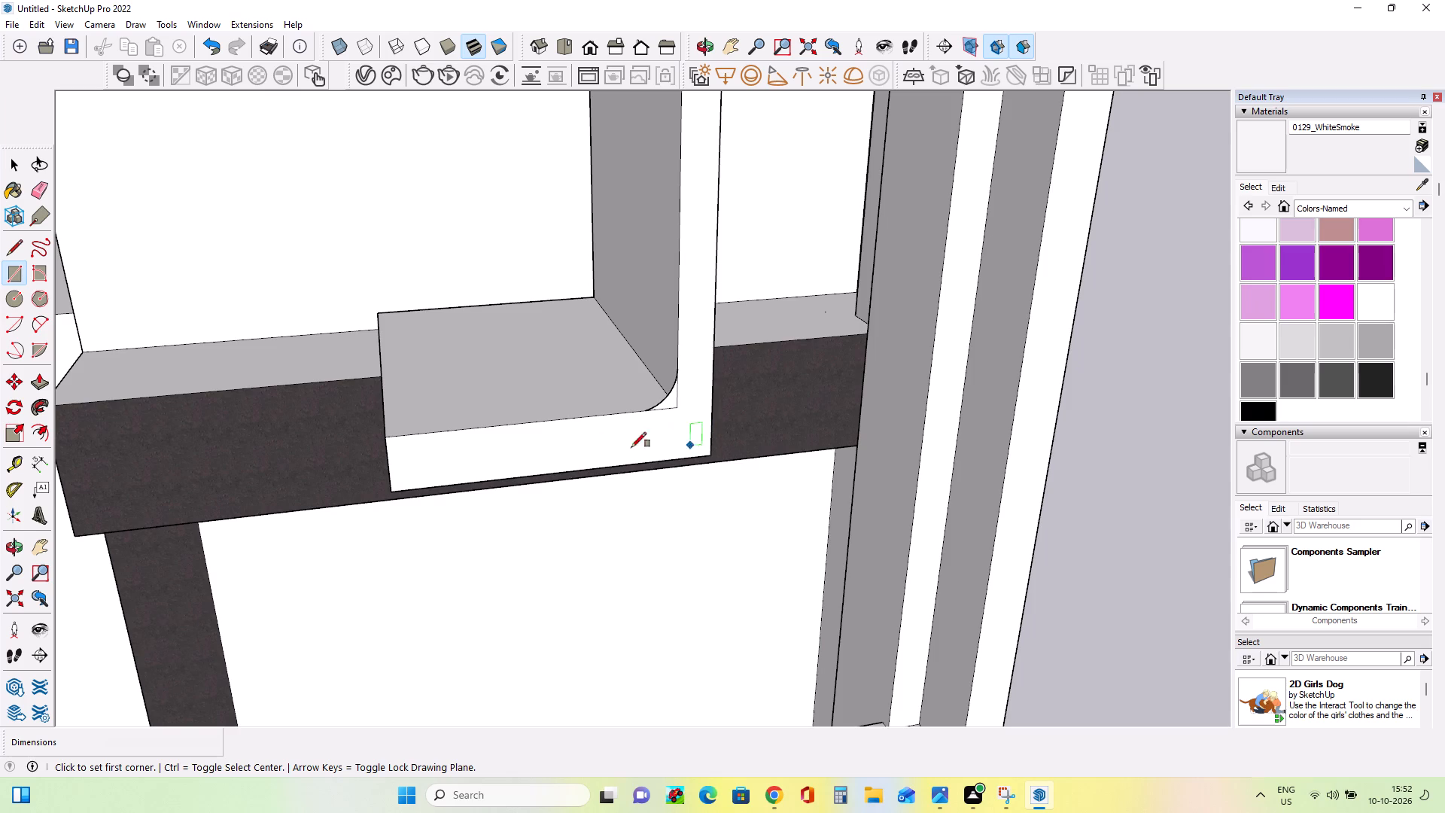
middle_click_drag(580, 447, 1155, 527)
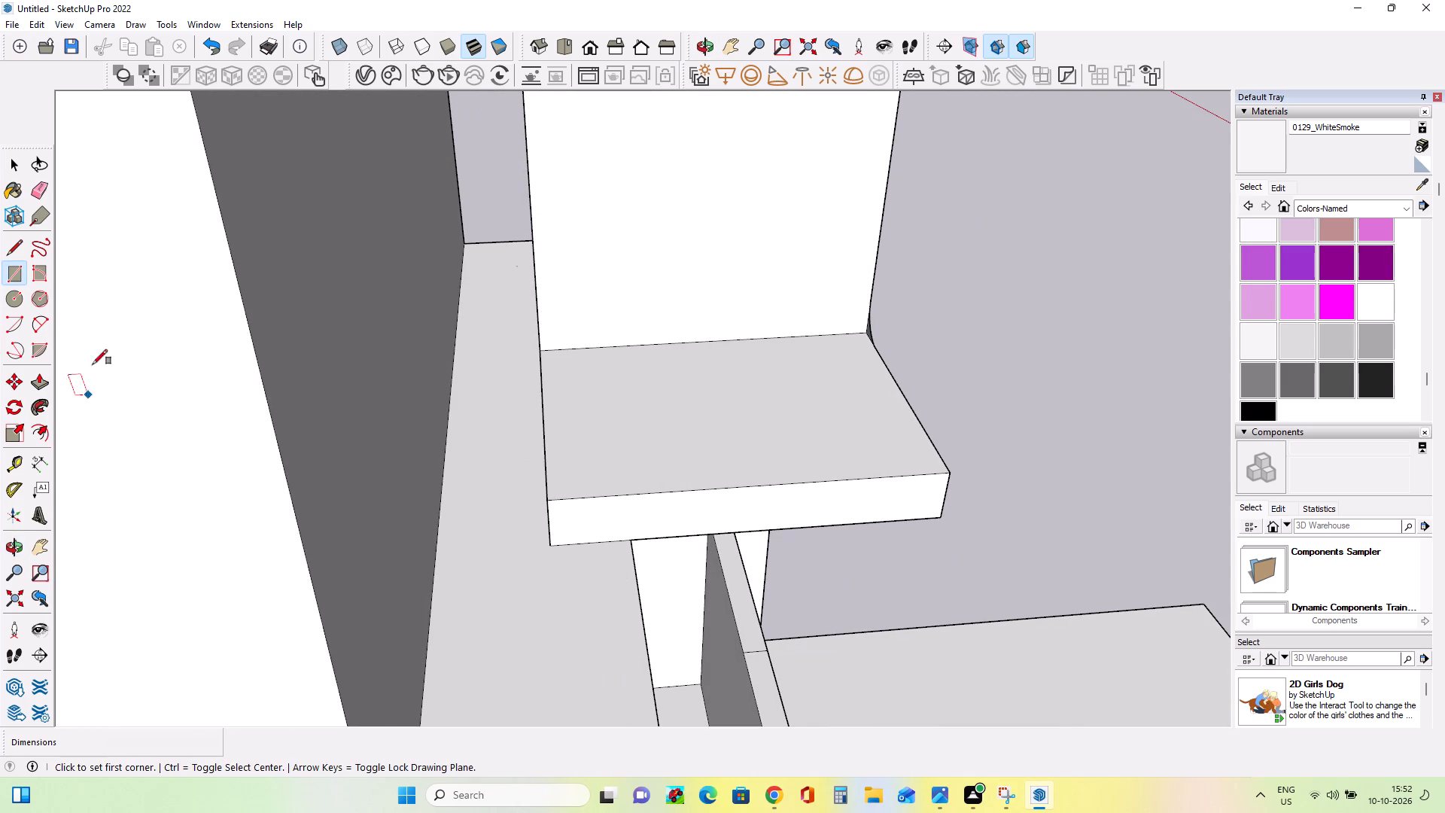
Push/Pull the small curved corner face about 5' 11 1/16" along the junction of the slab and short jamb.
left_click(47, 370)
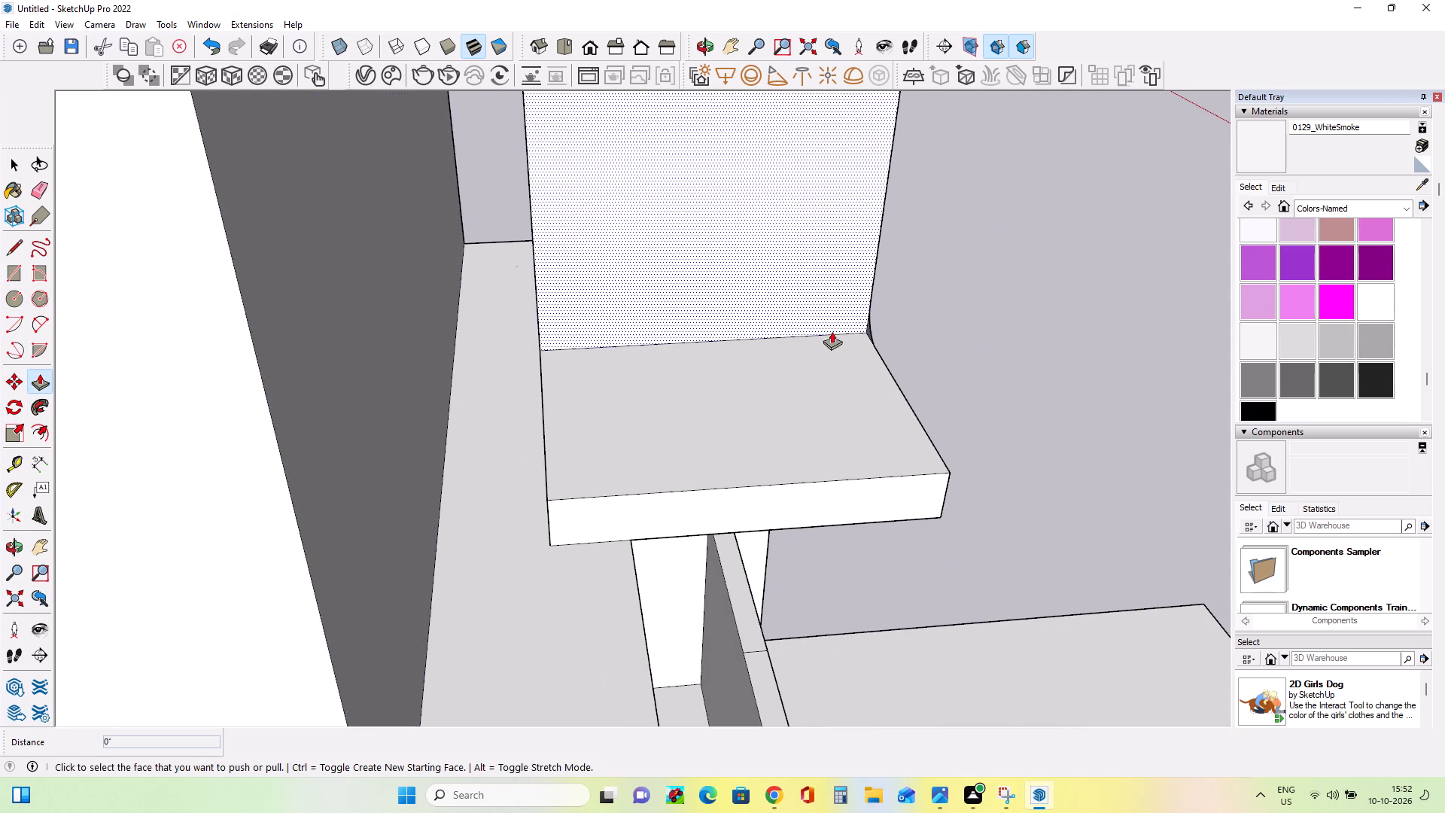
scroll(833, 331, "up", 7)
left_click(891, 329)
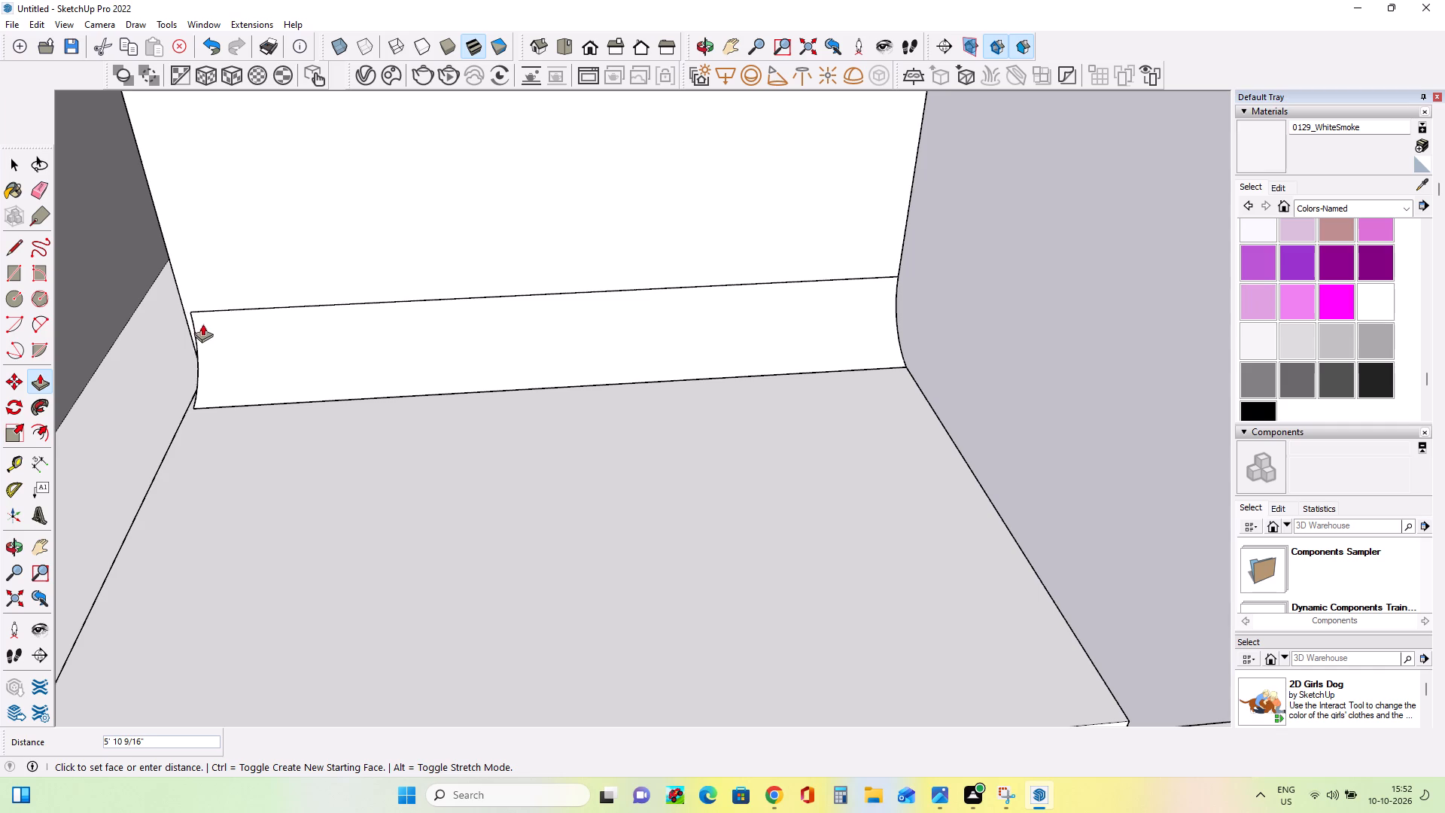
left_click(189, 273)
Erase the two leftover straight edges outside the arc at the opposite end of the slab's rounded corner.
middle_click_drag(867, 465, 674, 397)
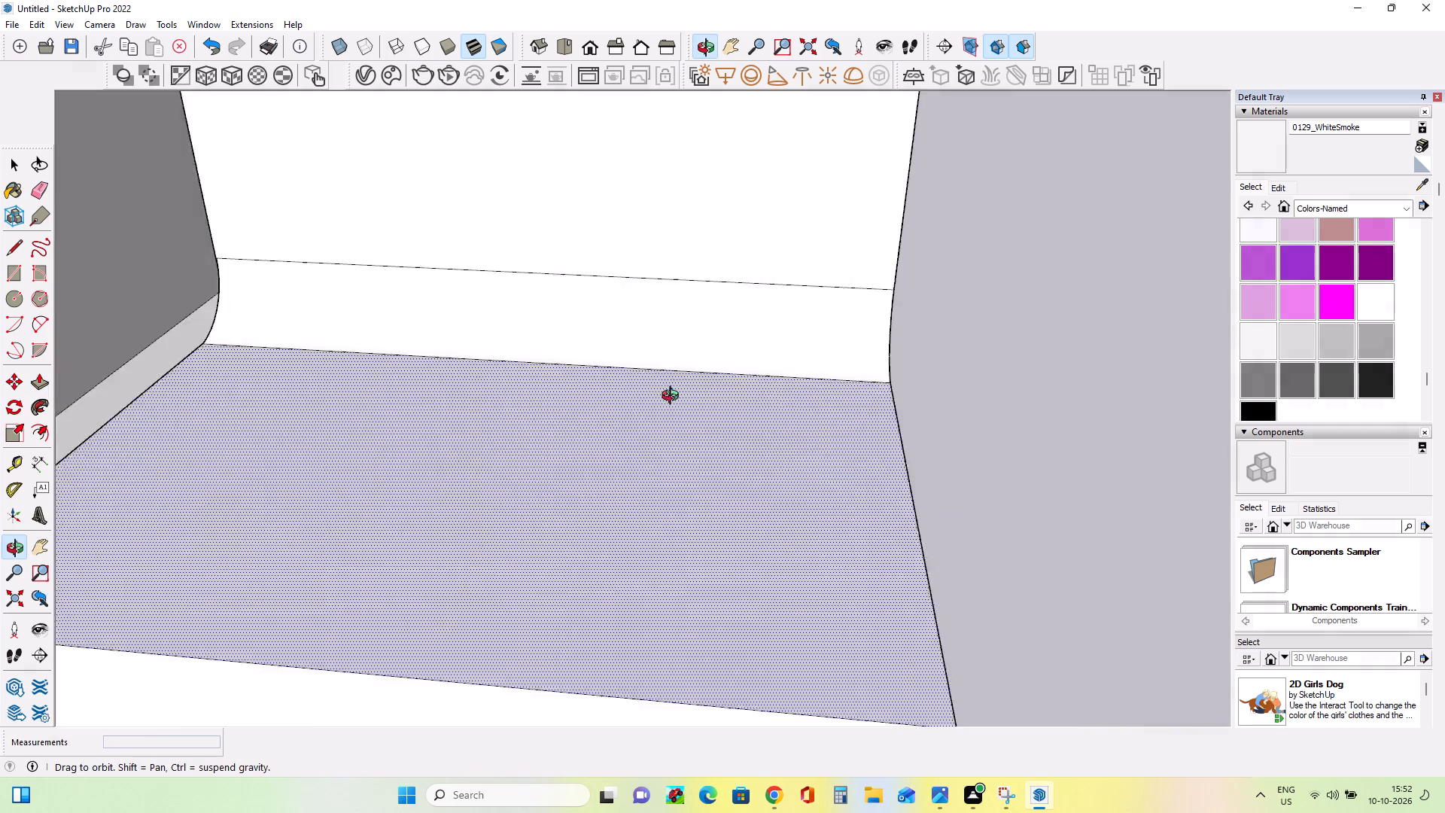
middle_click_drag(674, 397, 427, 373)
middle_click_drag(826, 444, 711, 455)
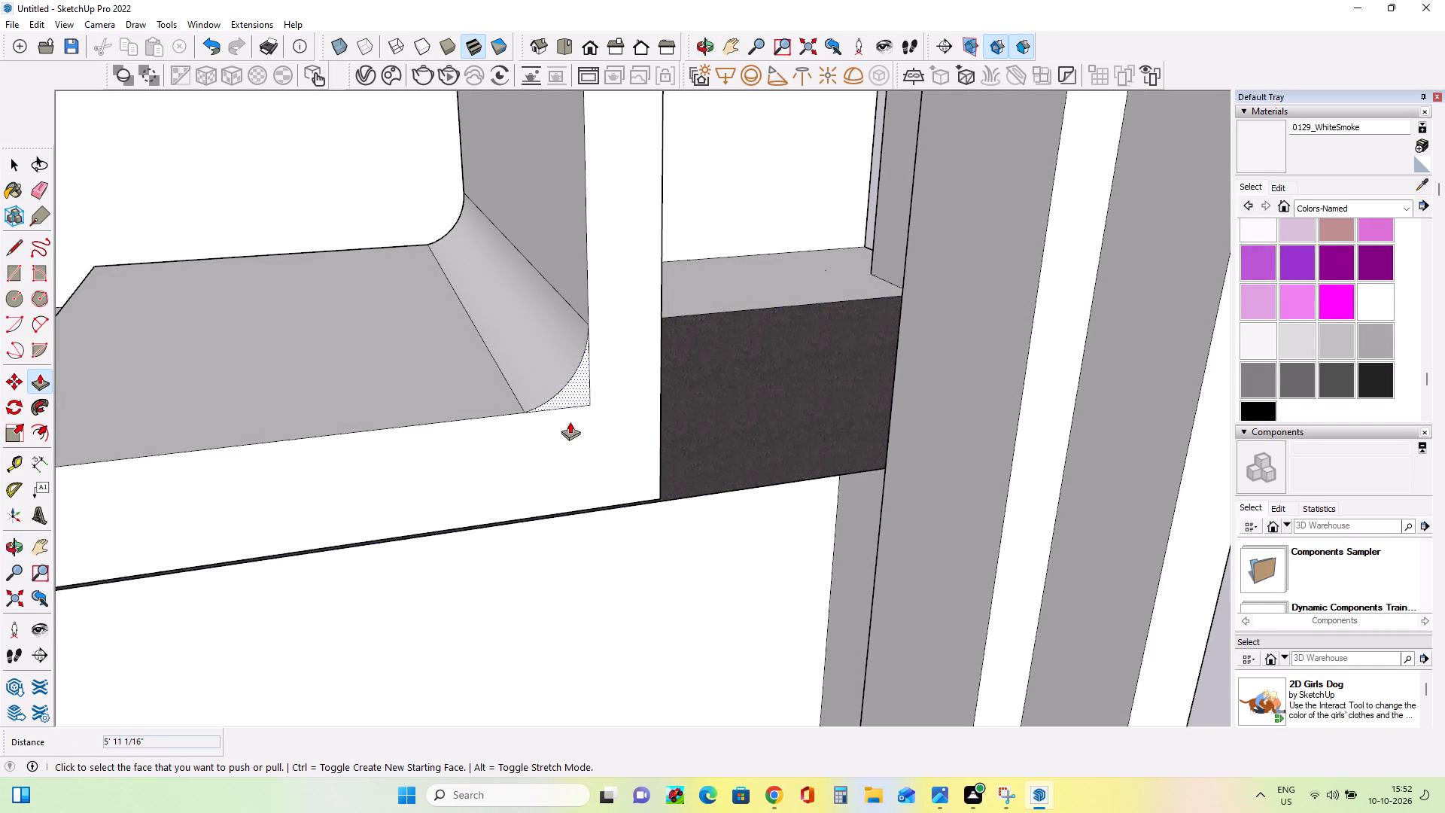
left_click(20, 172)
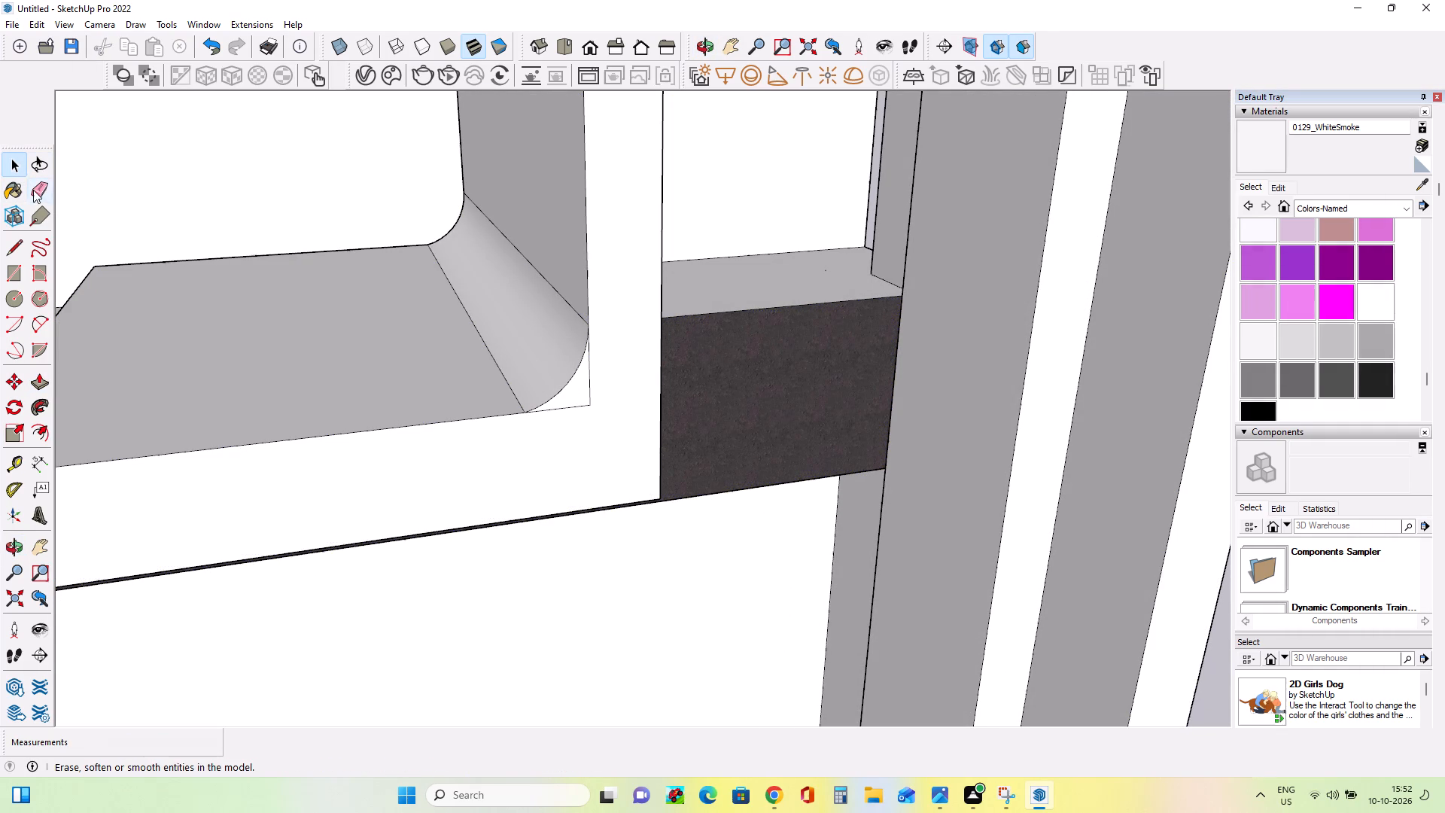
left_click(33, 190)
left_click(589, 395)
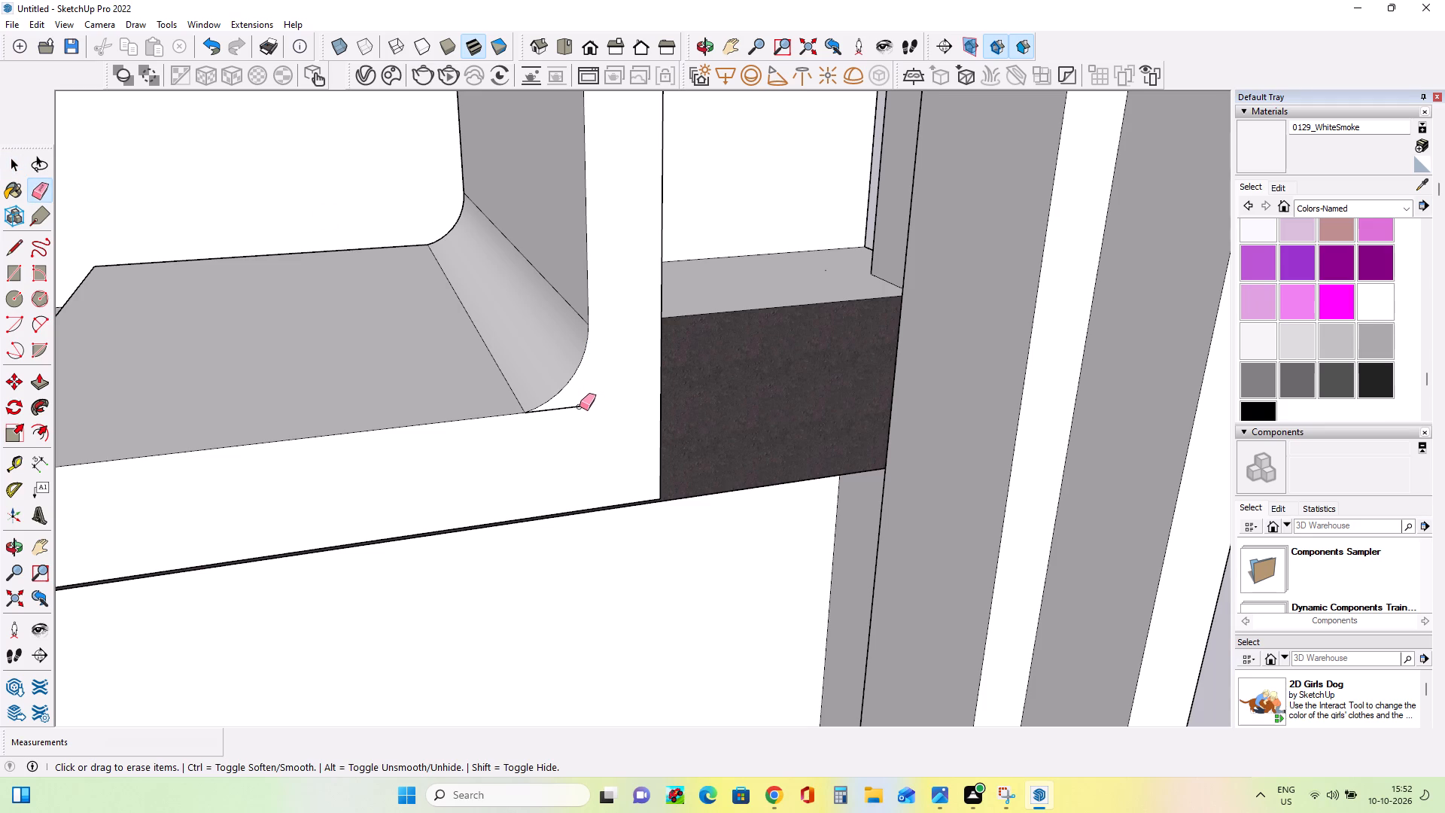
left_click(580, 406)
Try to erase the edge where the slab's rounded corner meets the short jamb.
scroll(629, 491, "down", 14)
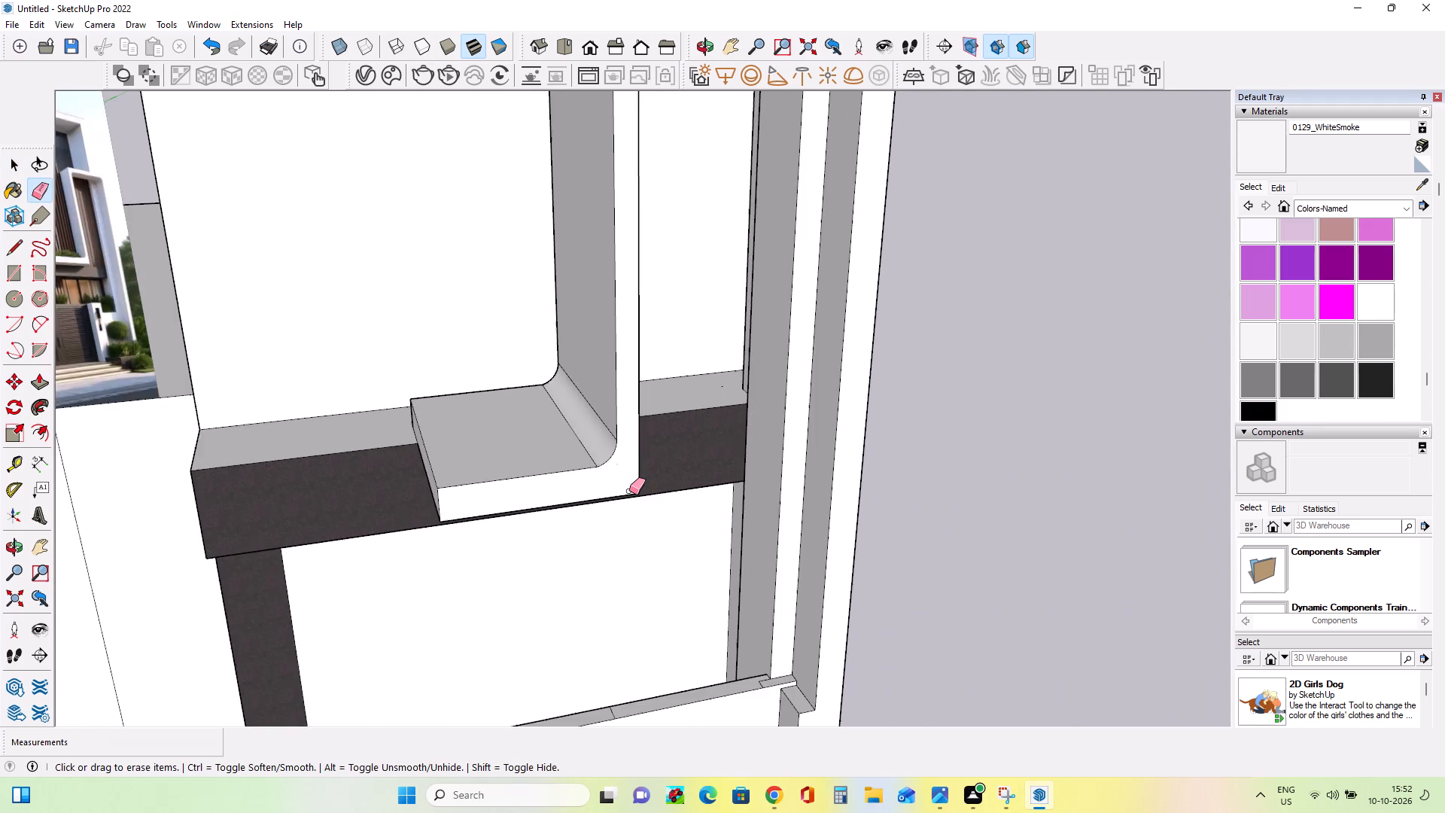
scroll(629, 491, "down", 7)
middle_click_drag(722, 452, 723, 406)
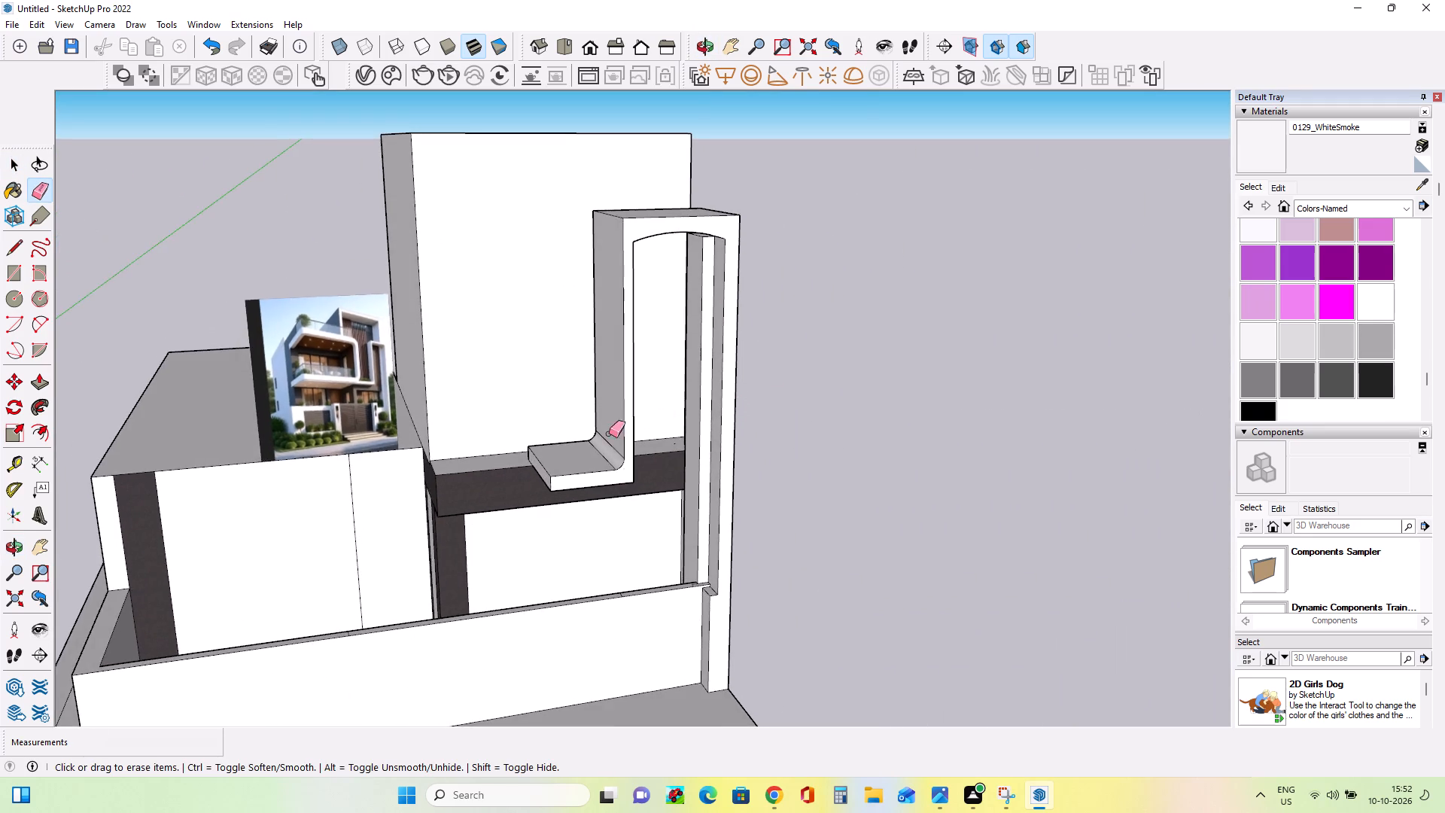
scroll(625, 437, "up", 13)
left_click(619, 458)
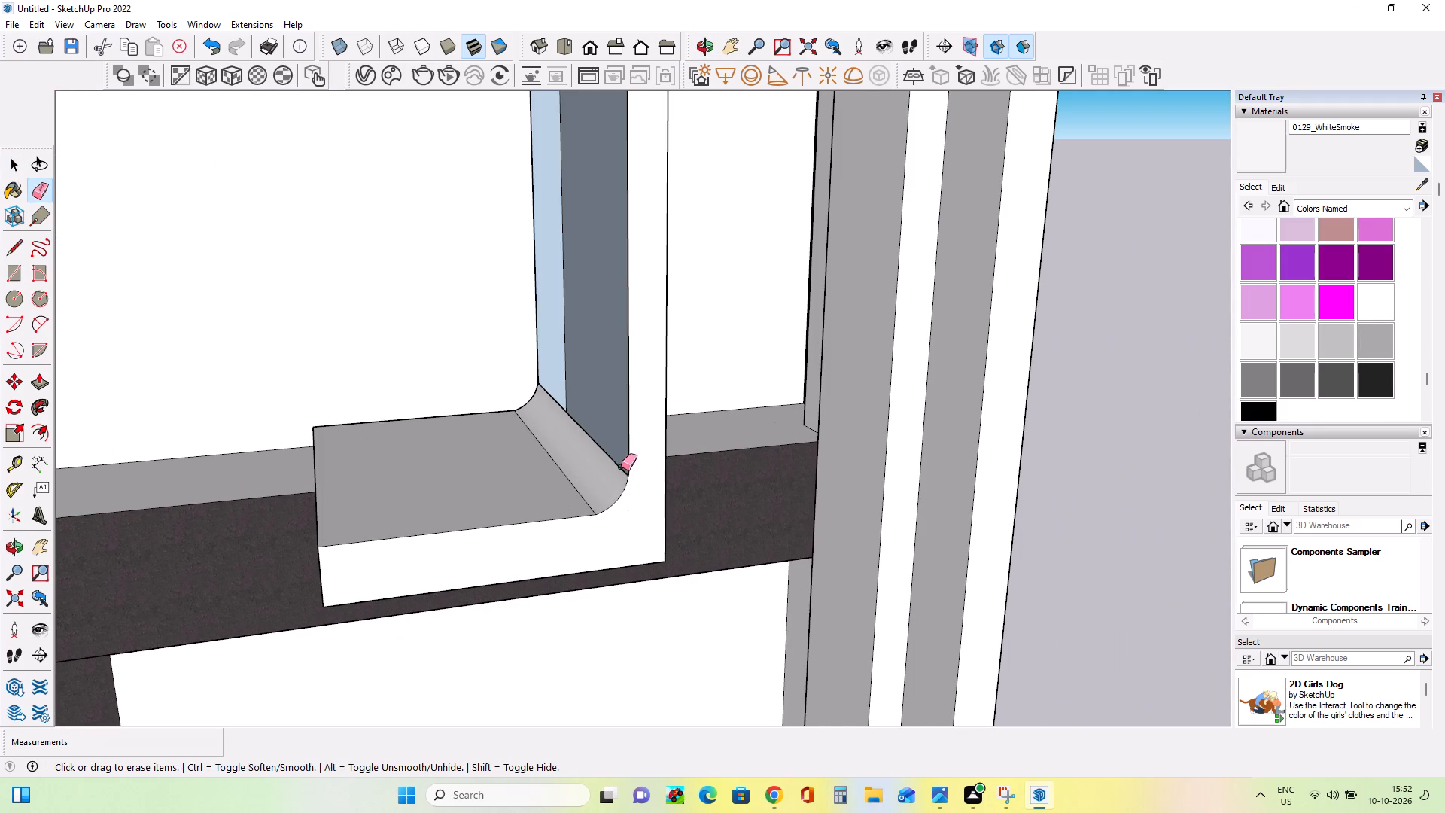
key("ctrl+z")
Examine the side frame and its arched top opening alongside the reference image.
middle_click_drag(659, 552, 559, 579)
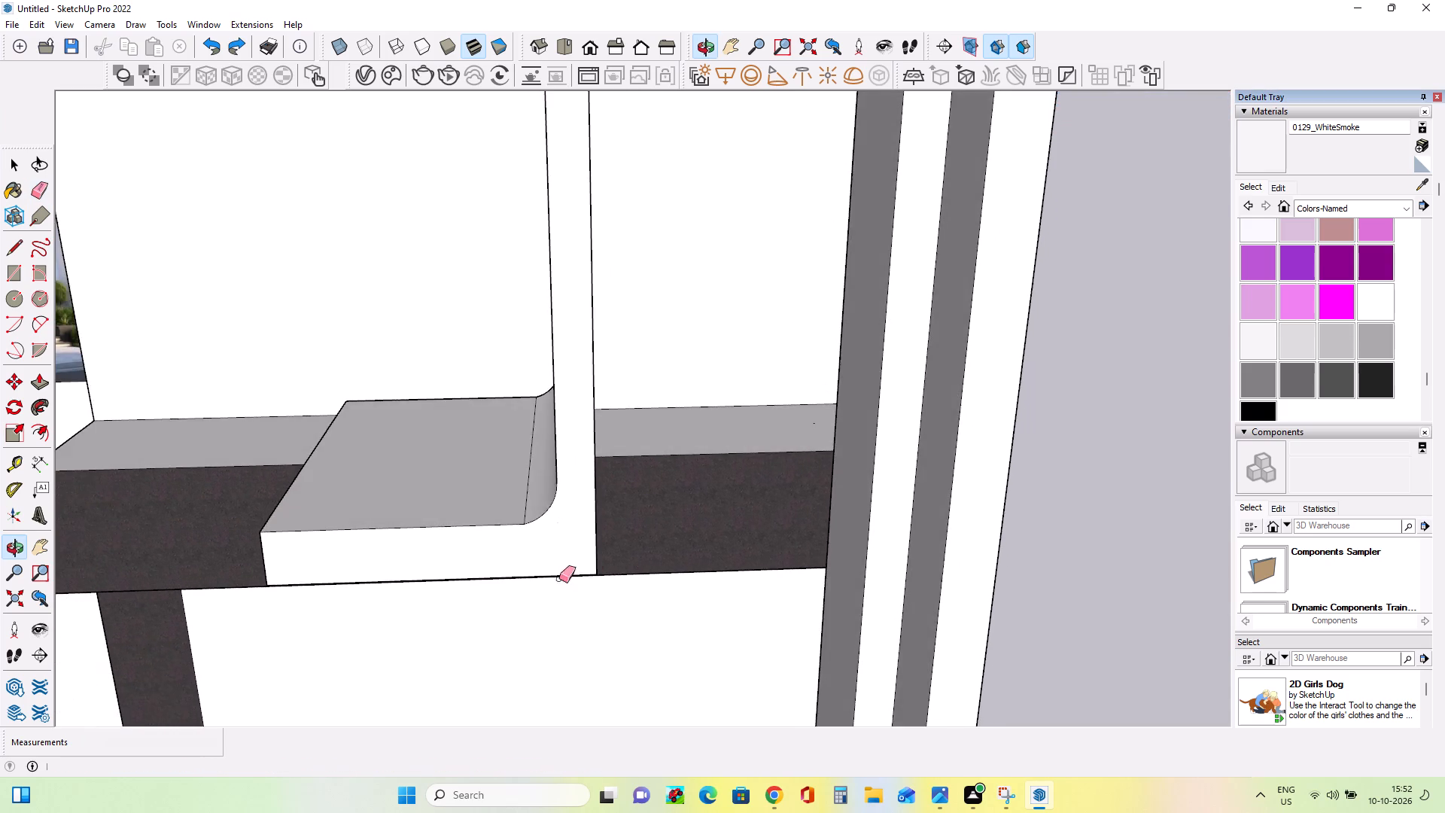
scroll(649, 558, "down", 11)
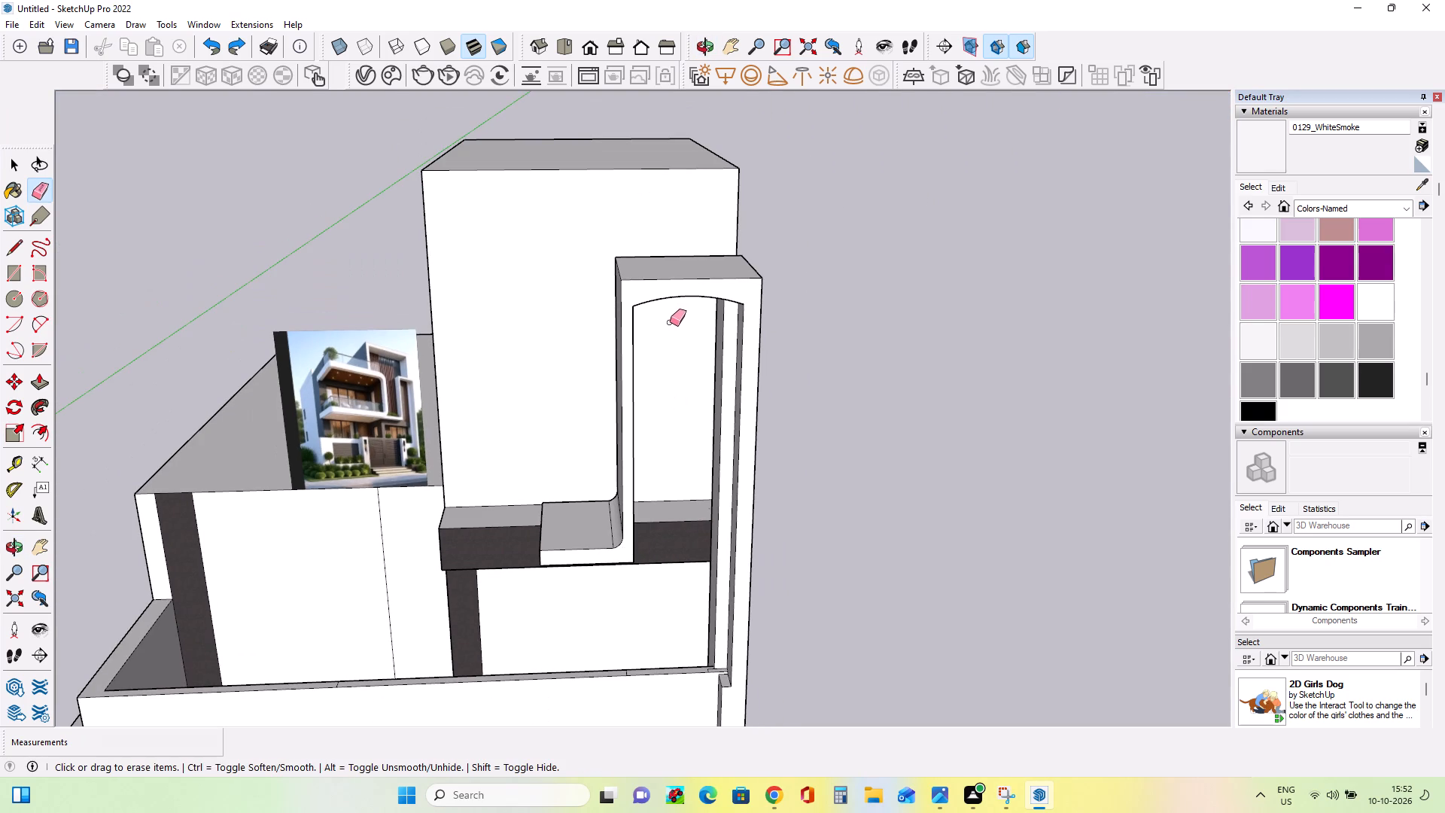
middle_click_drag(631, 601, 635, 588)
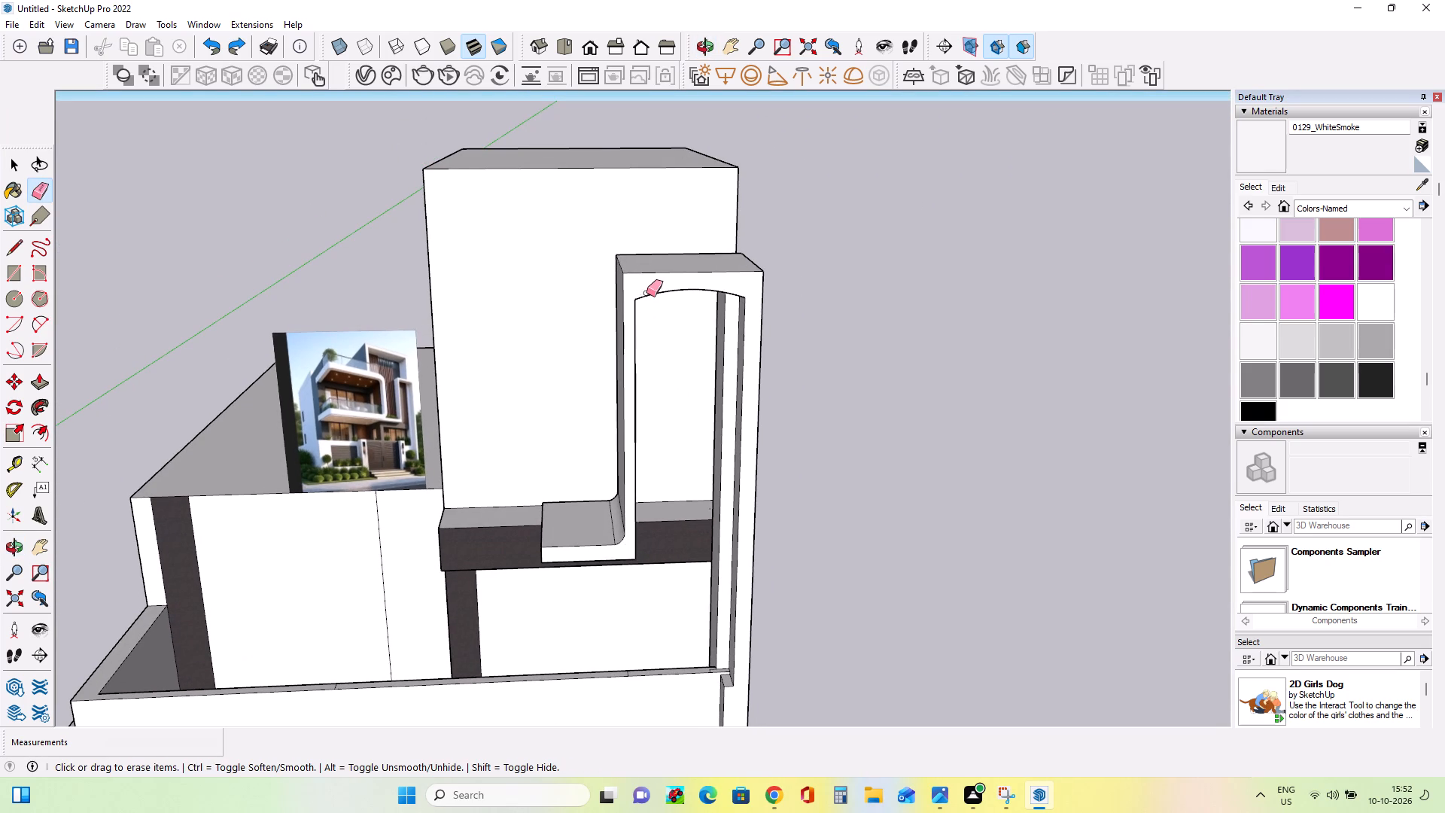
scroll(684, 293, "up", 5)
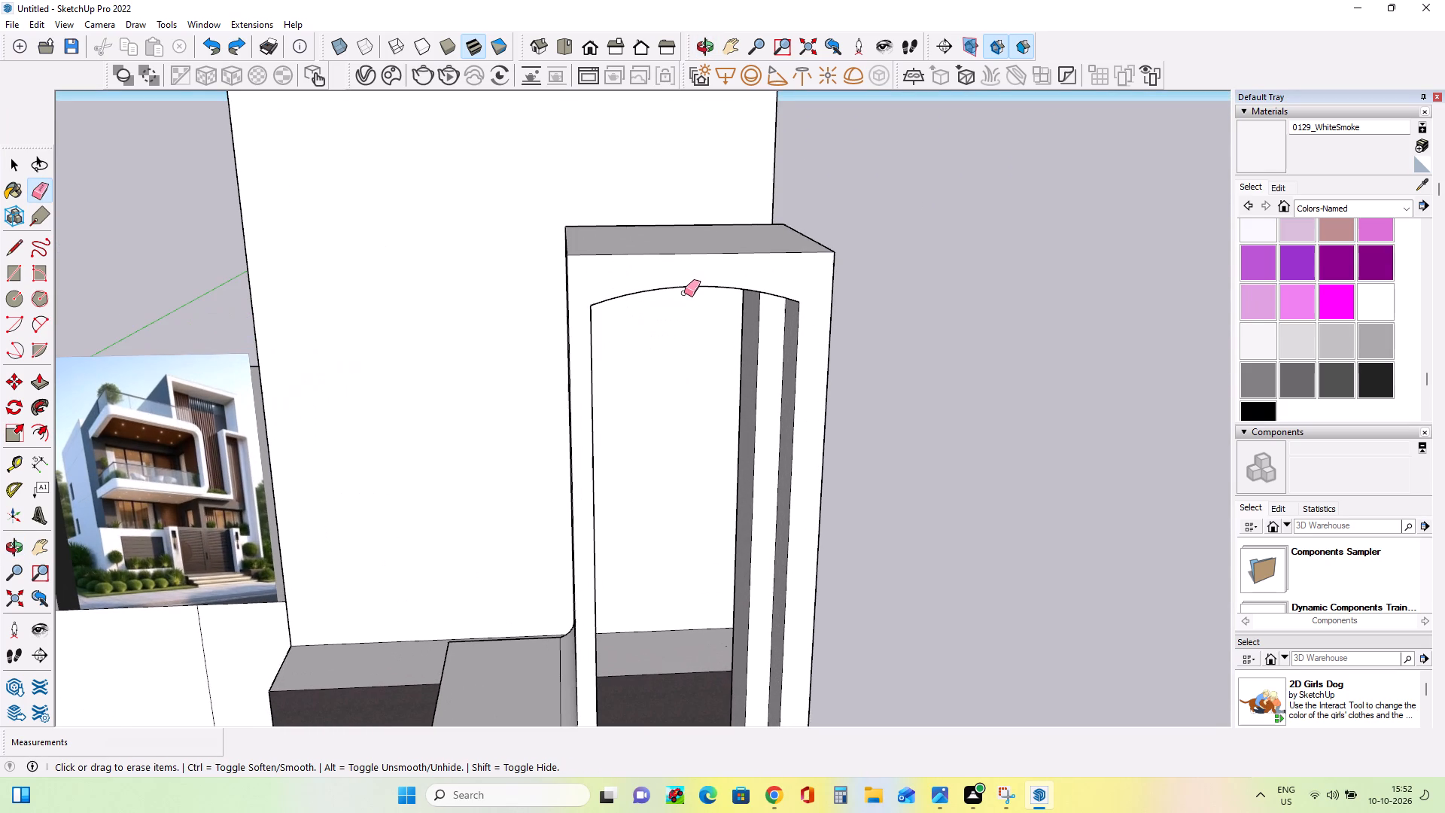
middle_click_drag(679, 336, 669, 312)
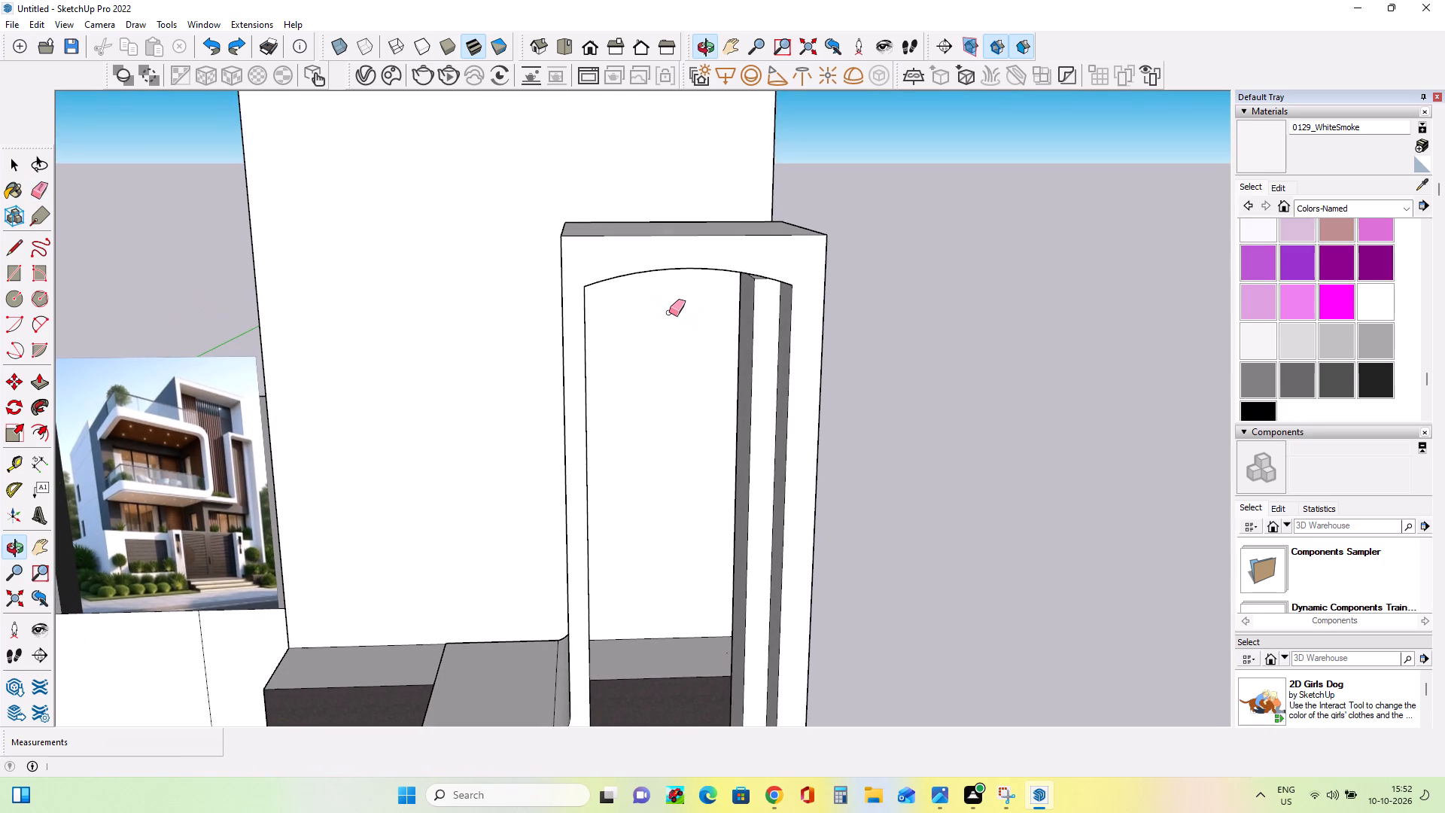
scroll(669, 312, "down", 11)
middle_click_drag(716, 422, 722, 408)
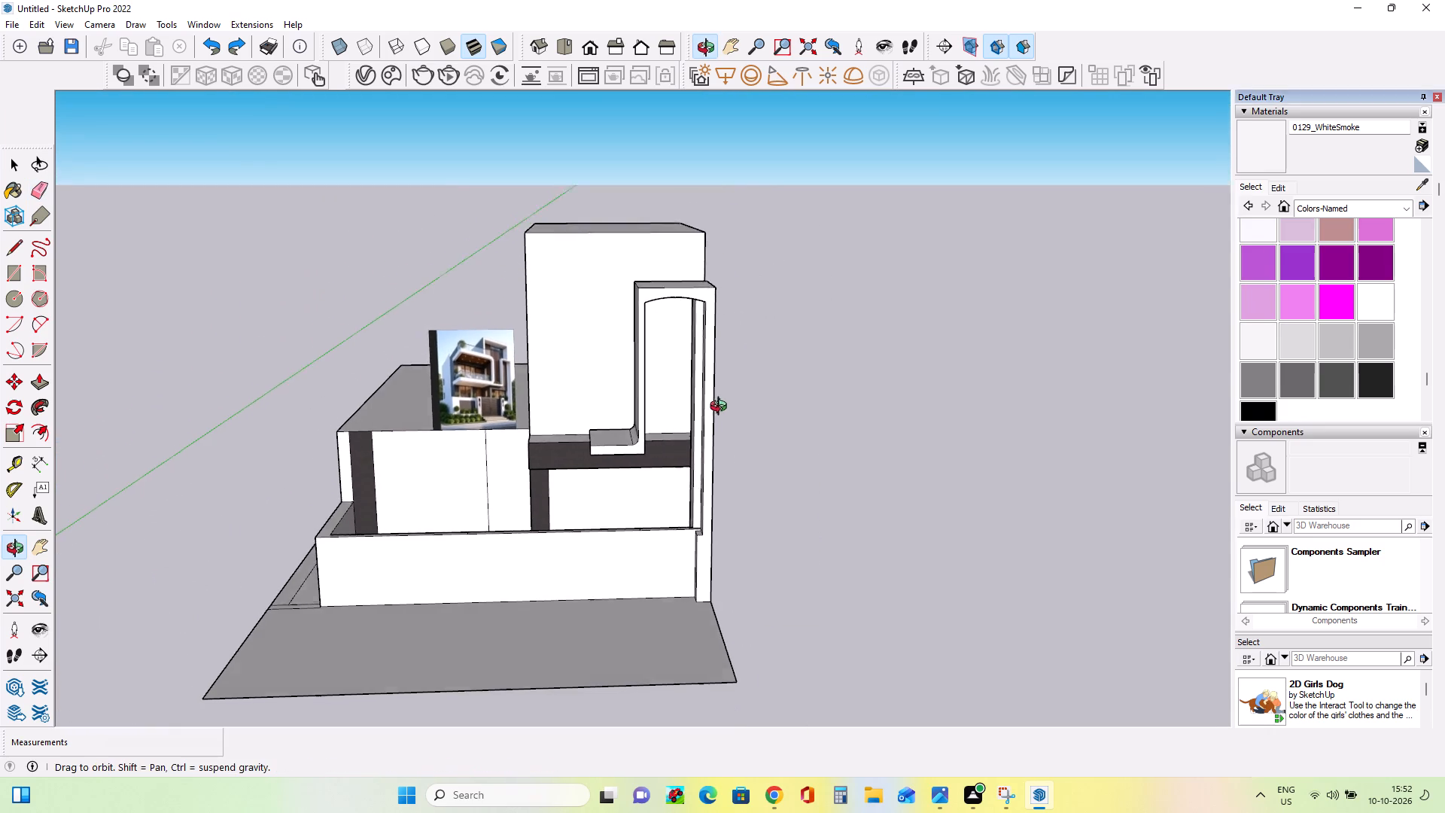
middle_click_drag(722, 408, 731, 400)
Draw a rectangle 10 15/16" by about 5' 3 1/16" across the frame opening, just below the arch's endpoints.
scroll(656, 389, "up", 8)
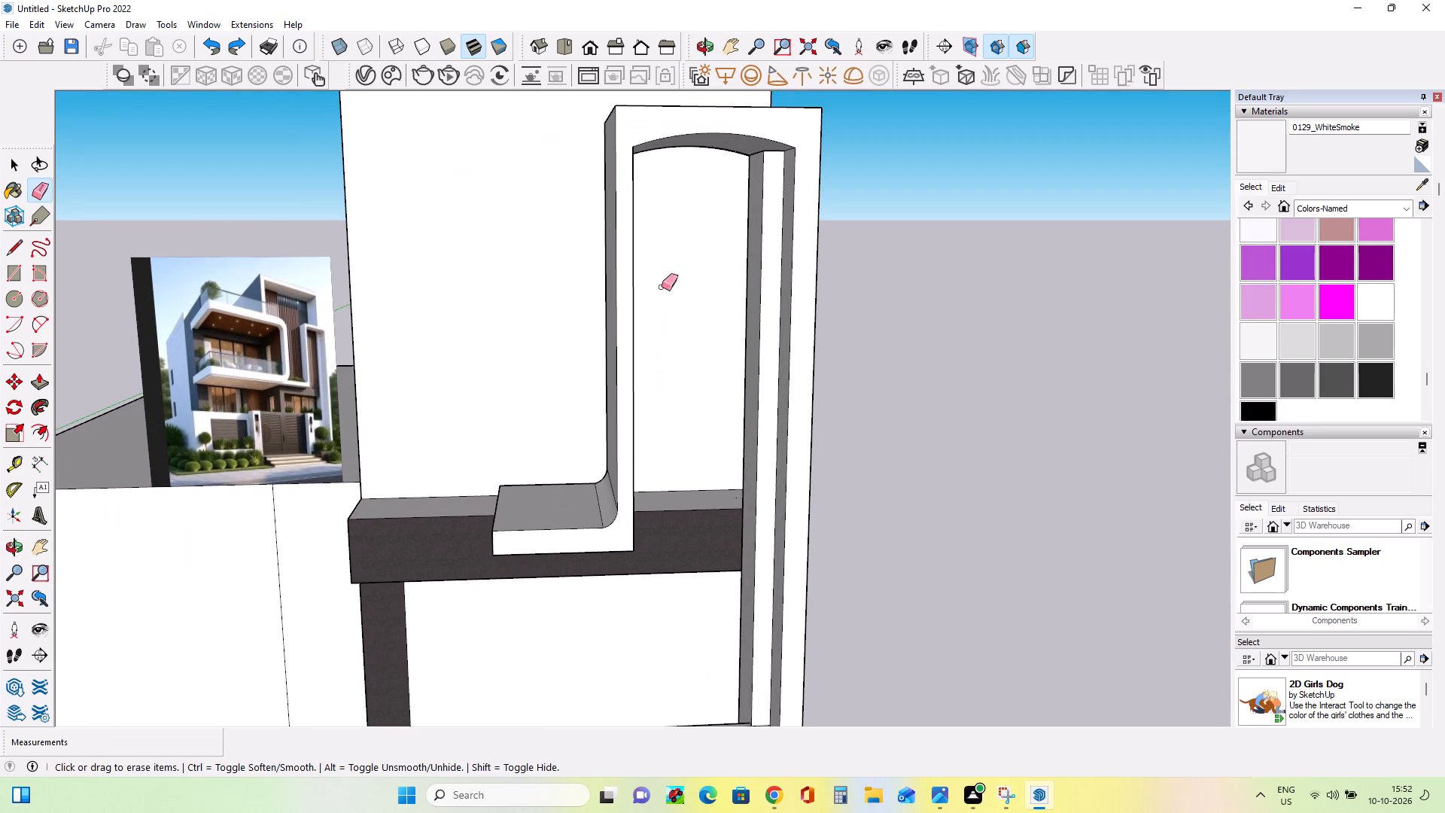
middle_click_drag(662, 243, 656, 272)
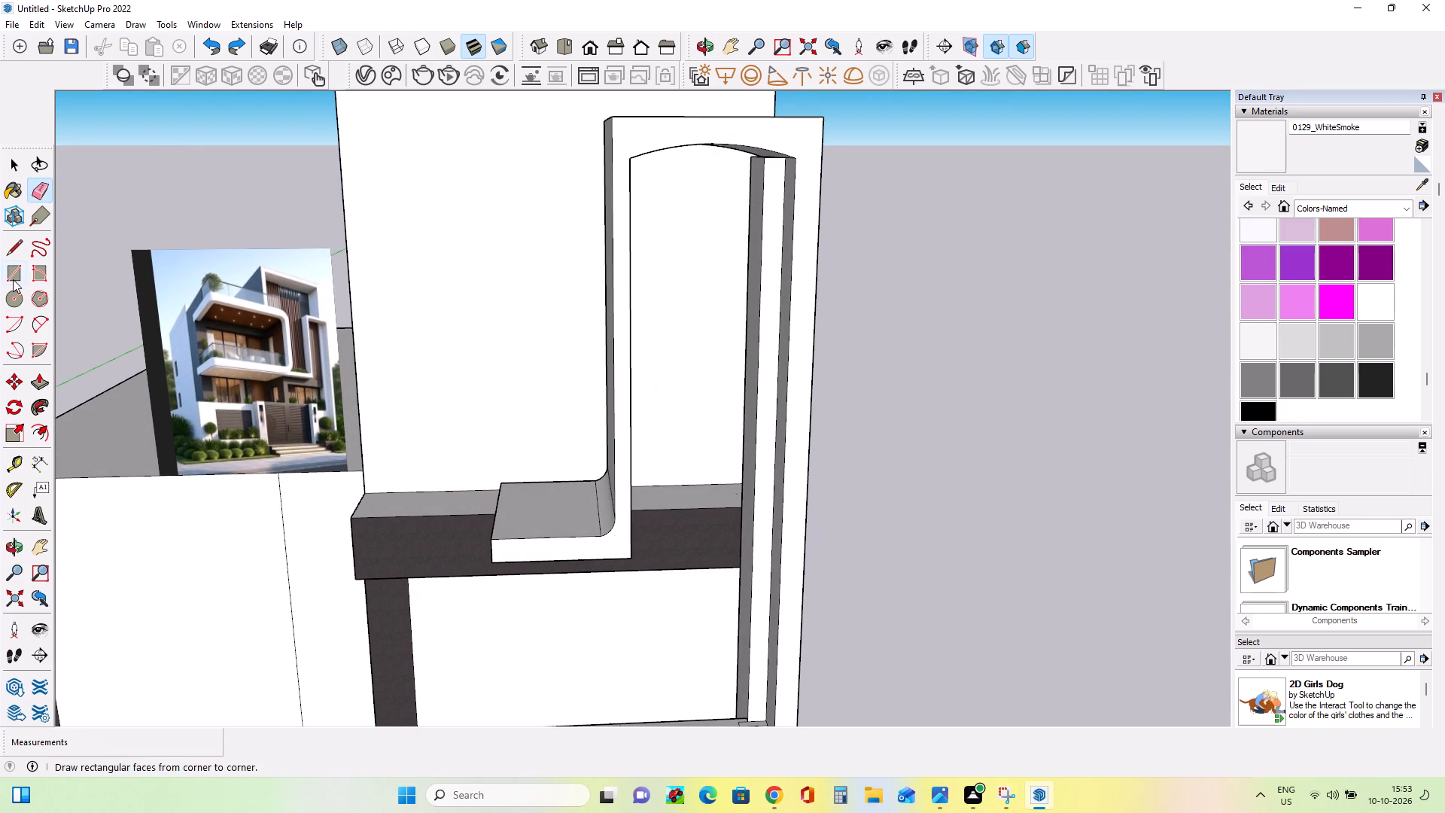
left_click(13, 279)
left_click(628, 188)
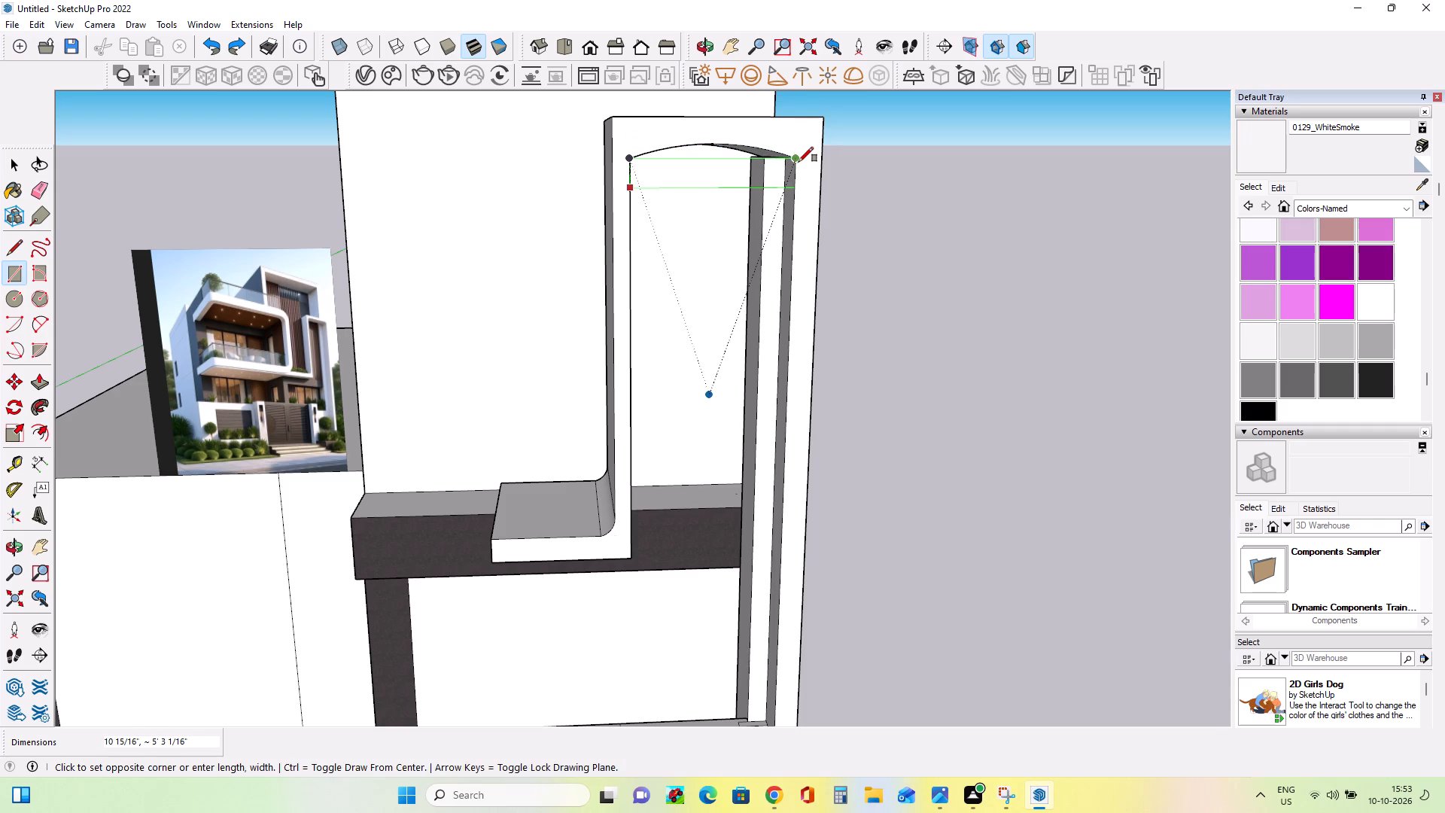
left_click(799, 162)
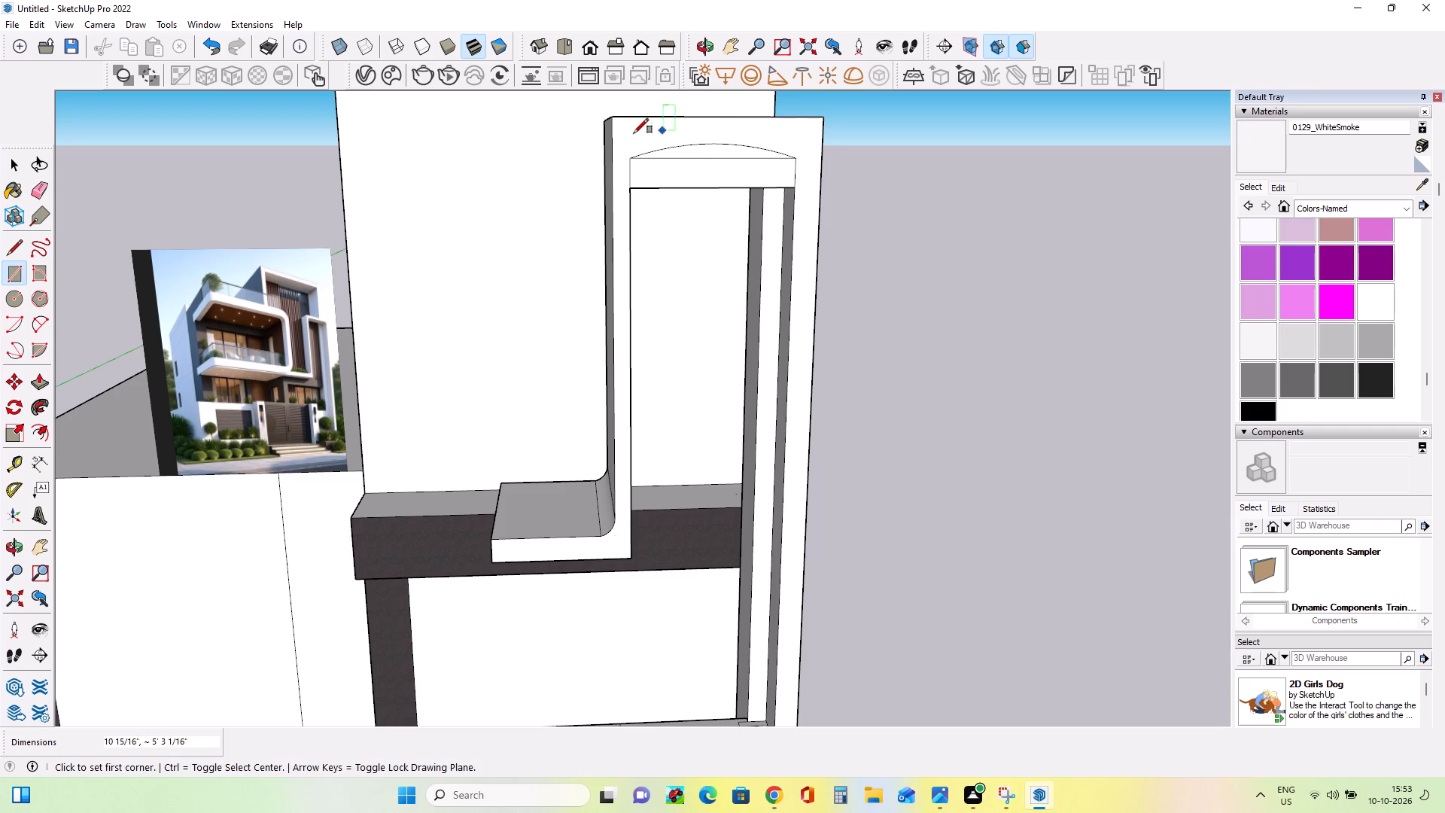
Draw a rectangle about 5' 3 1/16" by 7 13/16" around the arch, upward from the line joining its endpoints.
middle_click_drag(772, 214, 769, 241)
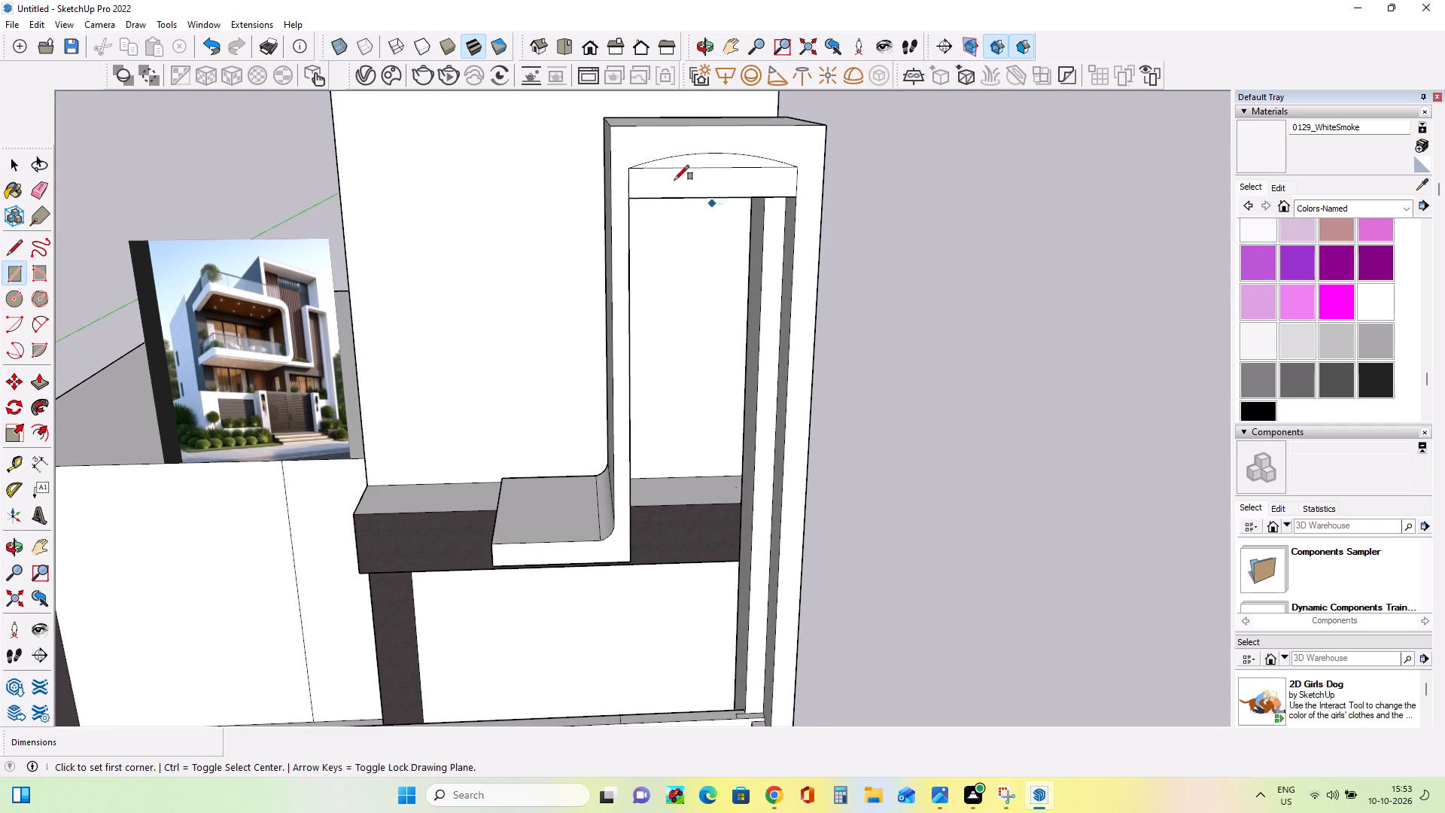
scroll(671, 179, "up", 3)
middle_click_drag(673, 180, 684, 228)
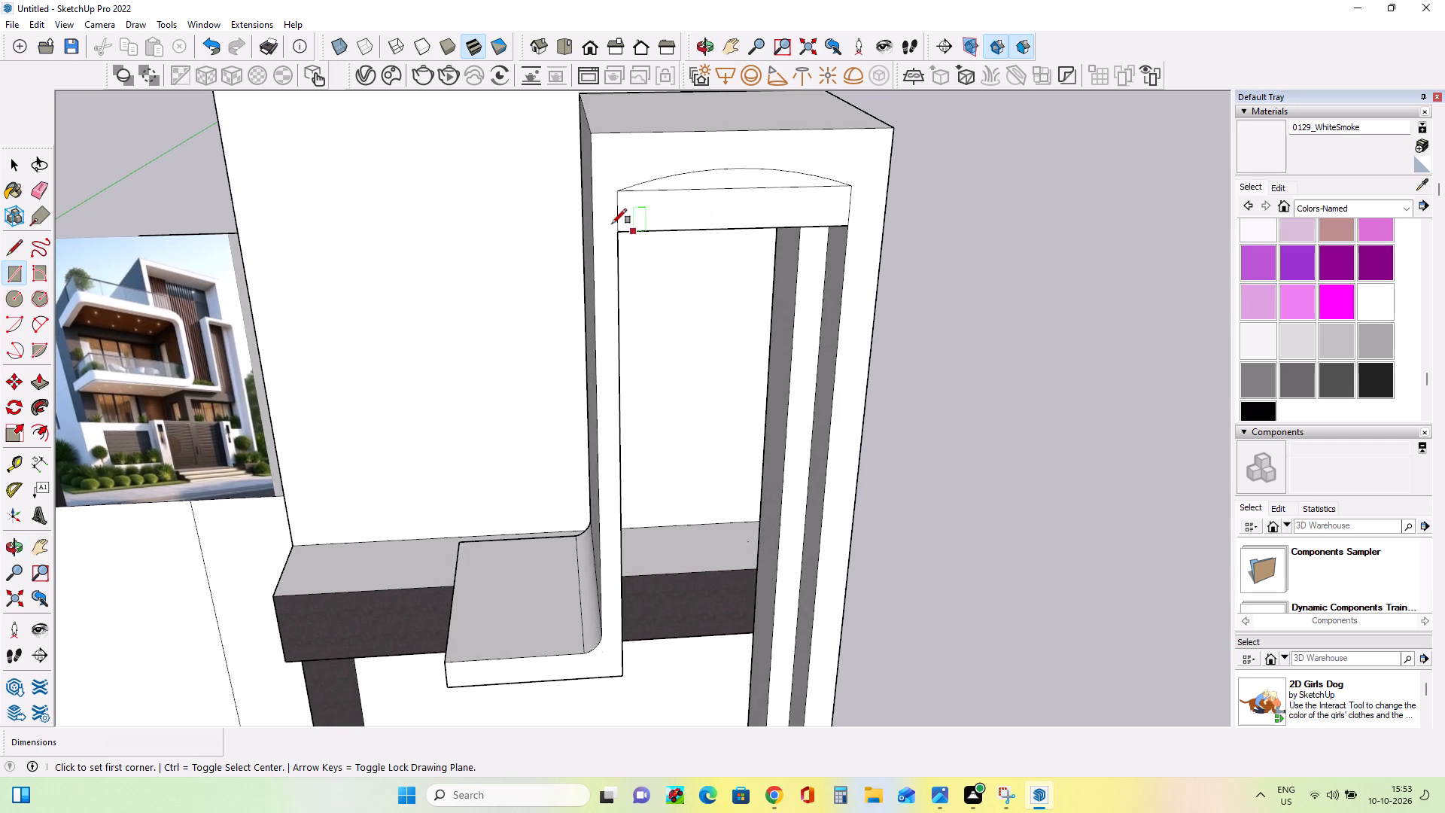
left_click(619, 190)
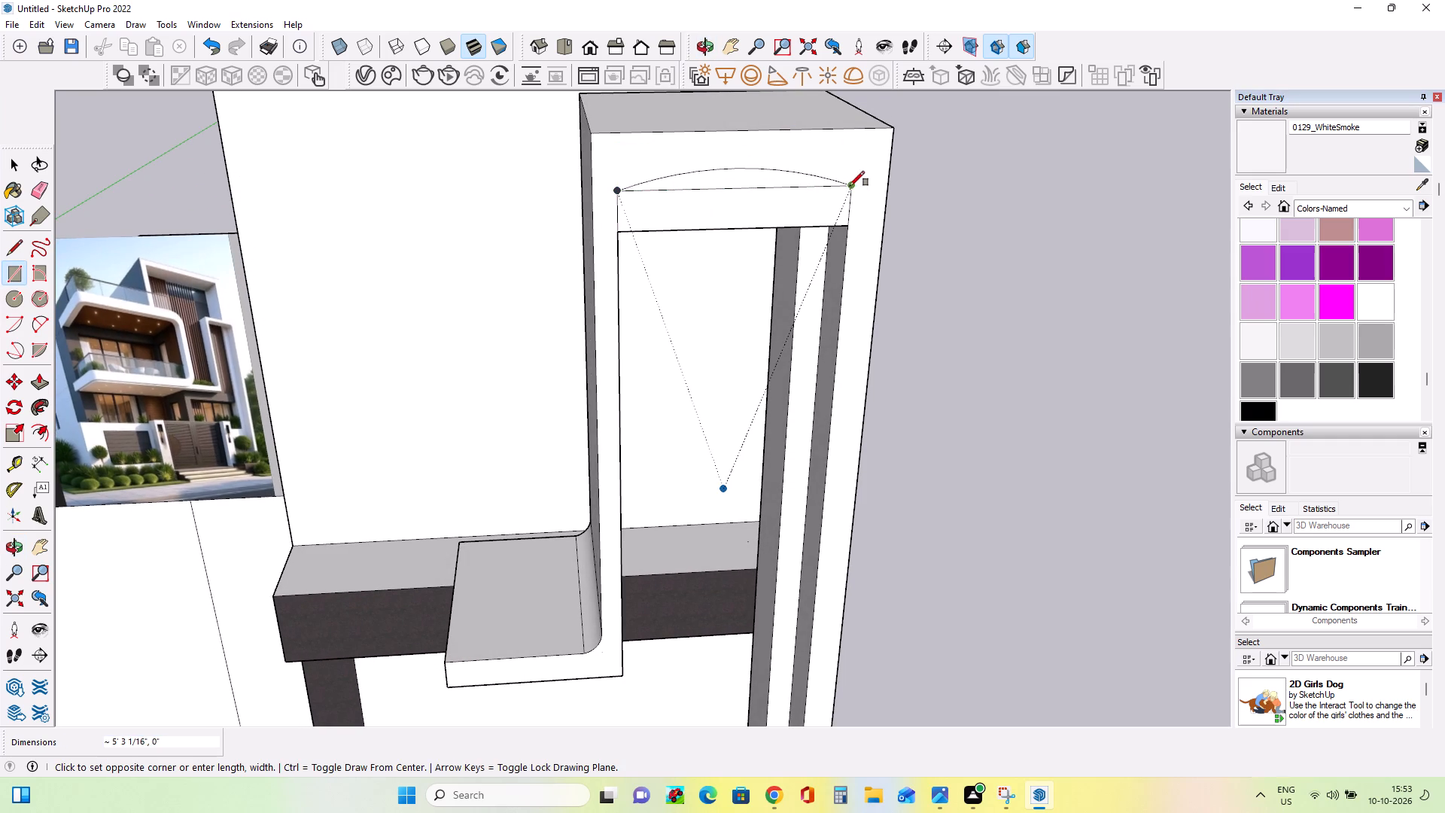
left_click(851, 186)
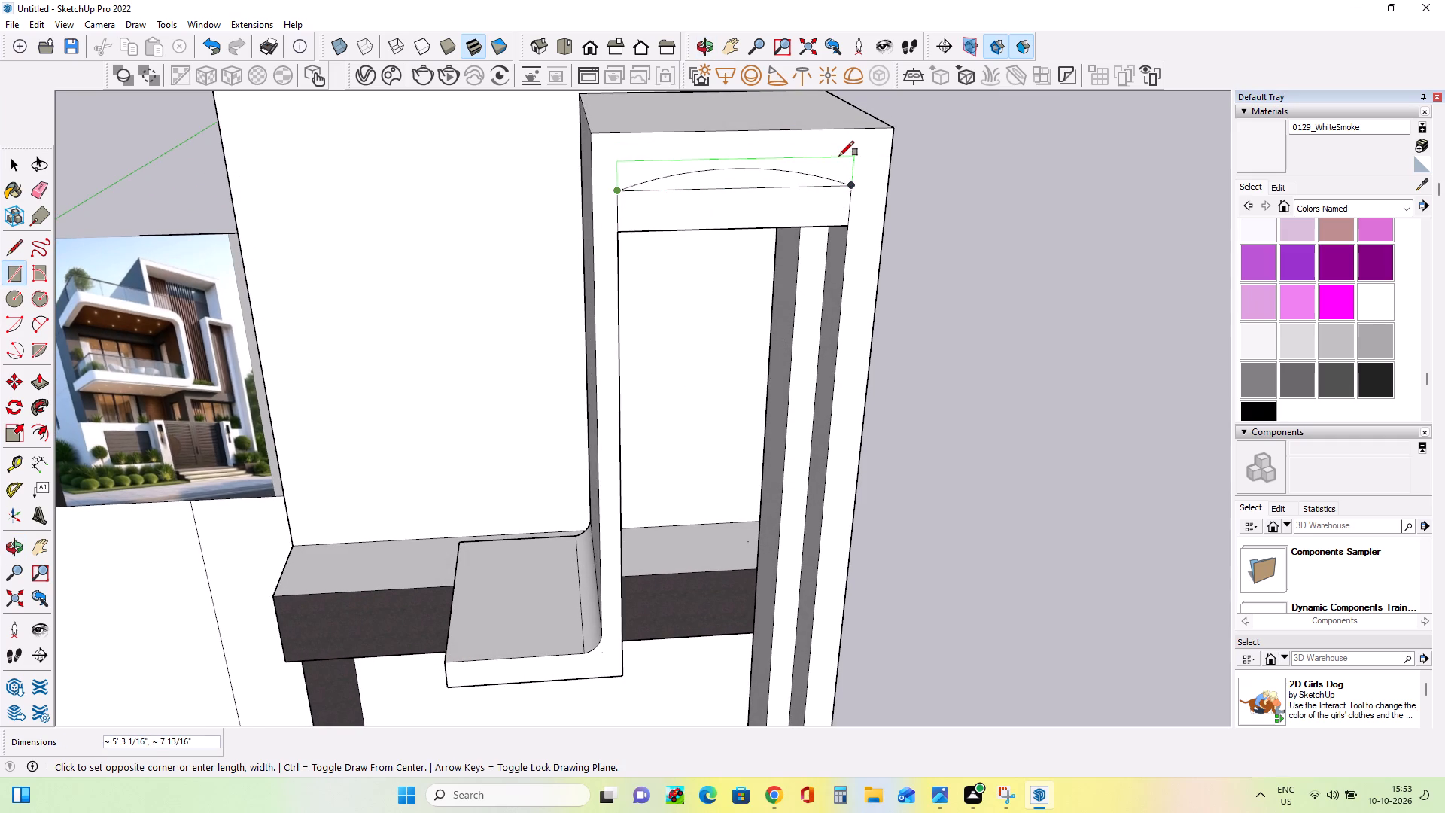
left_click(839, 156)
Draw a small arc of about 3 7/8" radius across the new rectangle's upper corner on the short-jamb side.
scroll(841, 215, "up", 2)
middle_click_drag(841, 215, 844, 224)
middle_click_drag(790, 266, 797, 250)
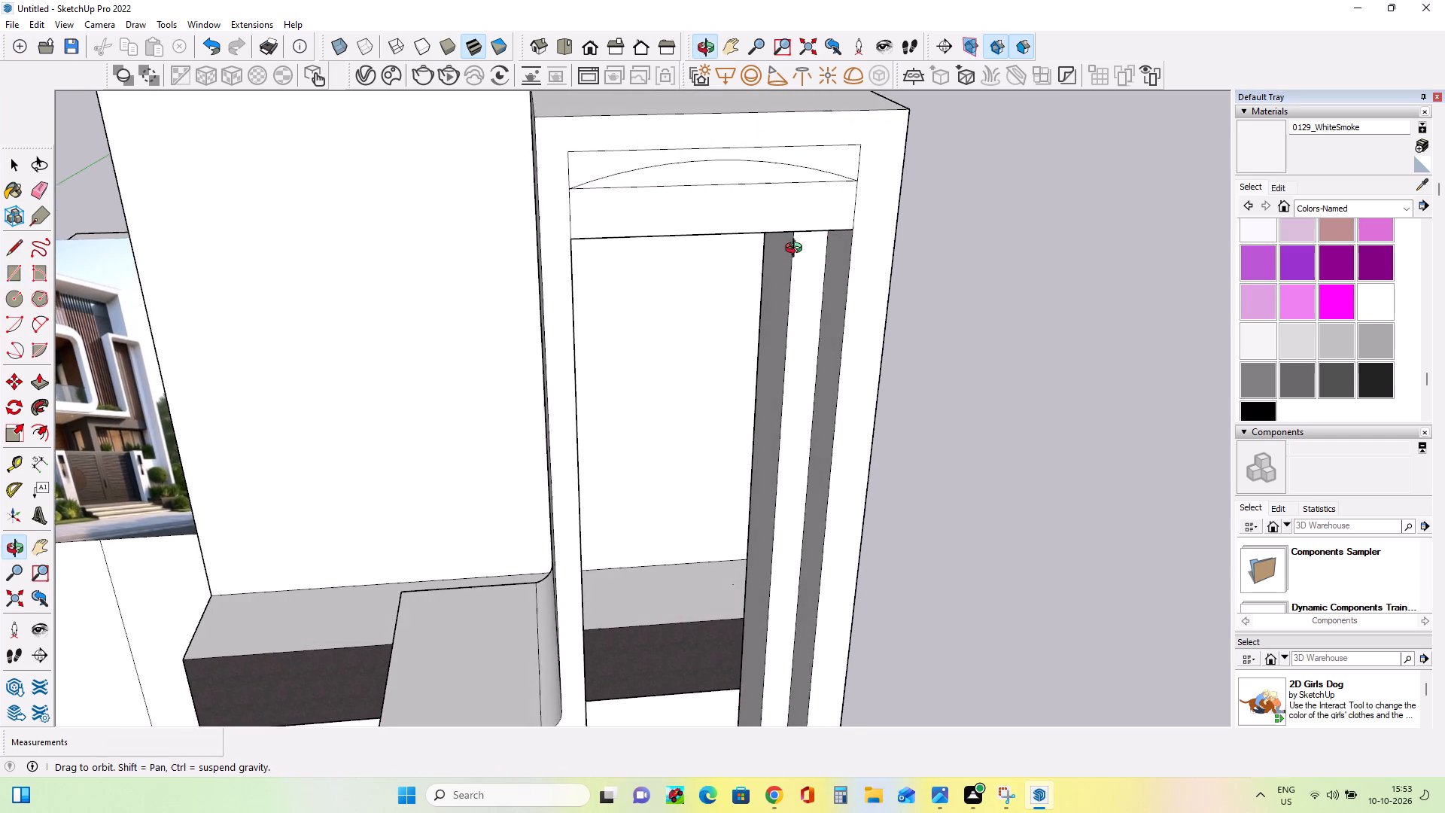
middle_click_drag(797, 250, 797, 236)
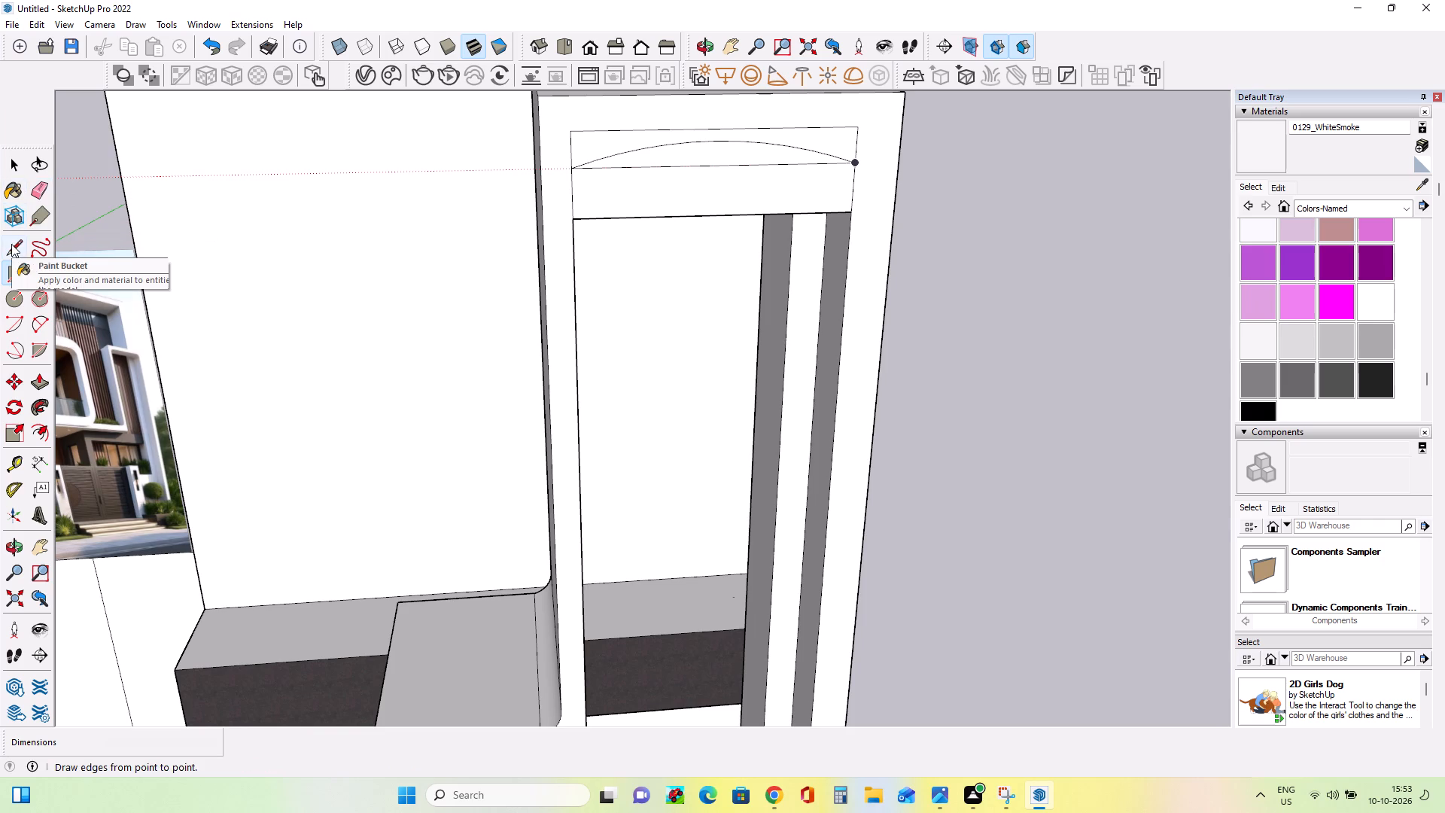
left_click(41, 332)
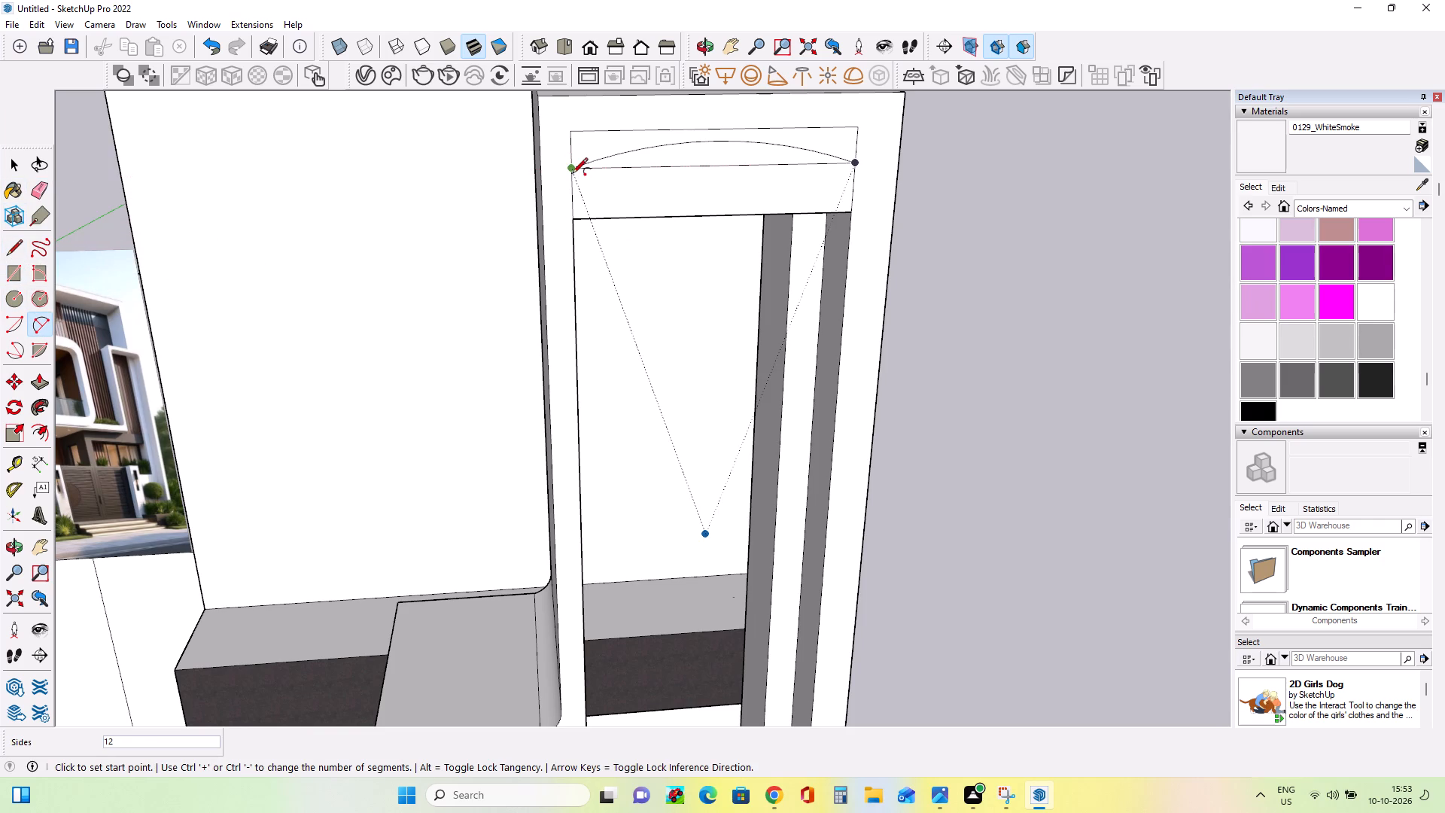
left_click(572, 175)
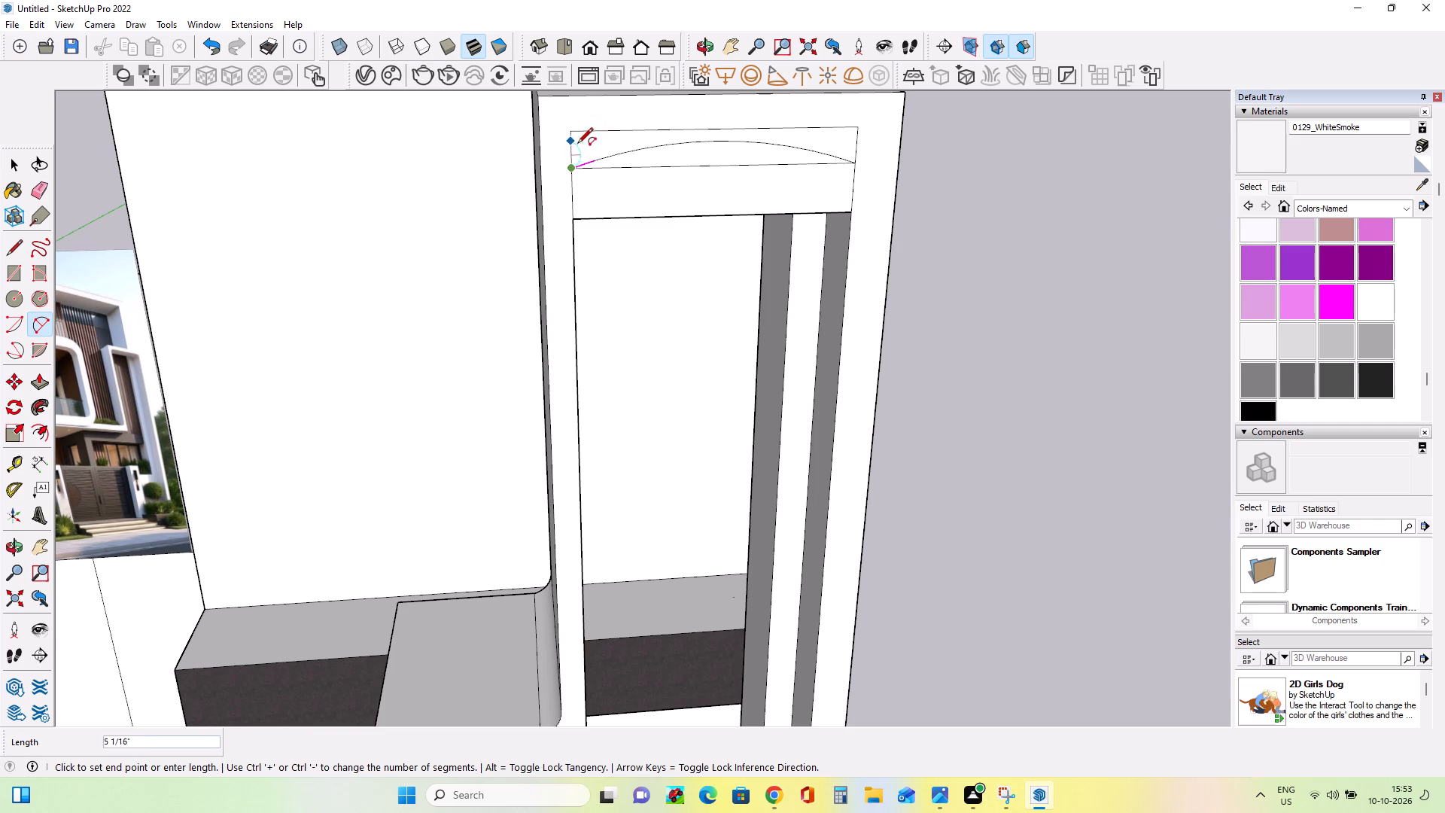
key("Escape")
left_click(573, 150)
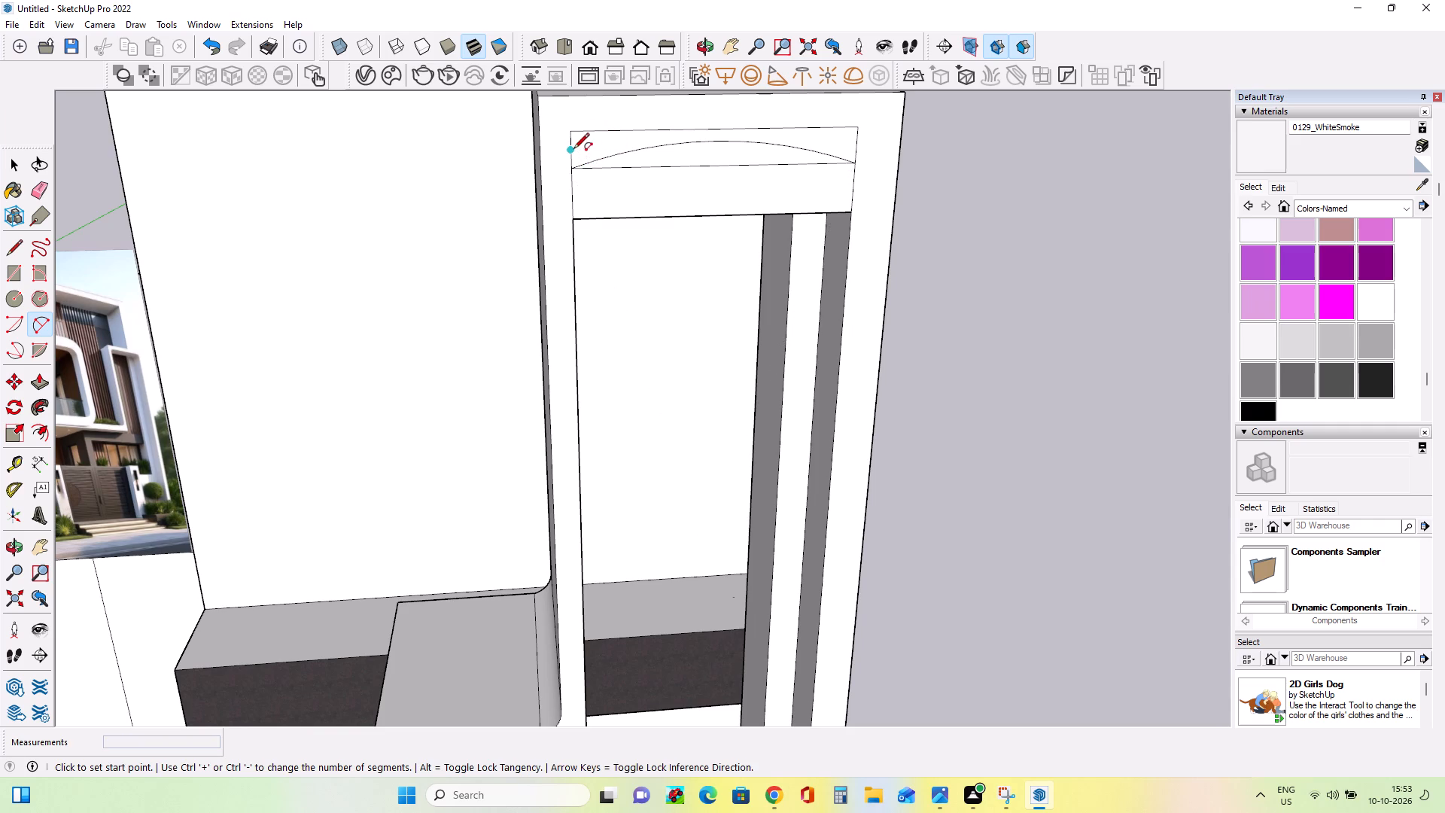
left_click(589, 135)
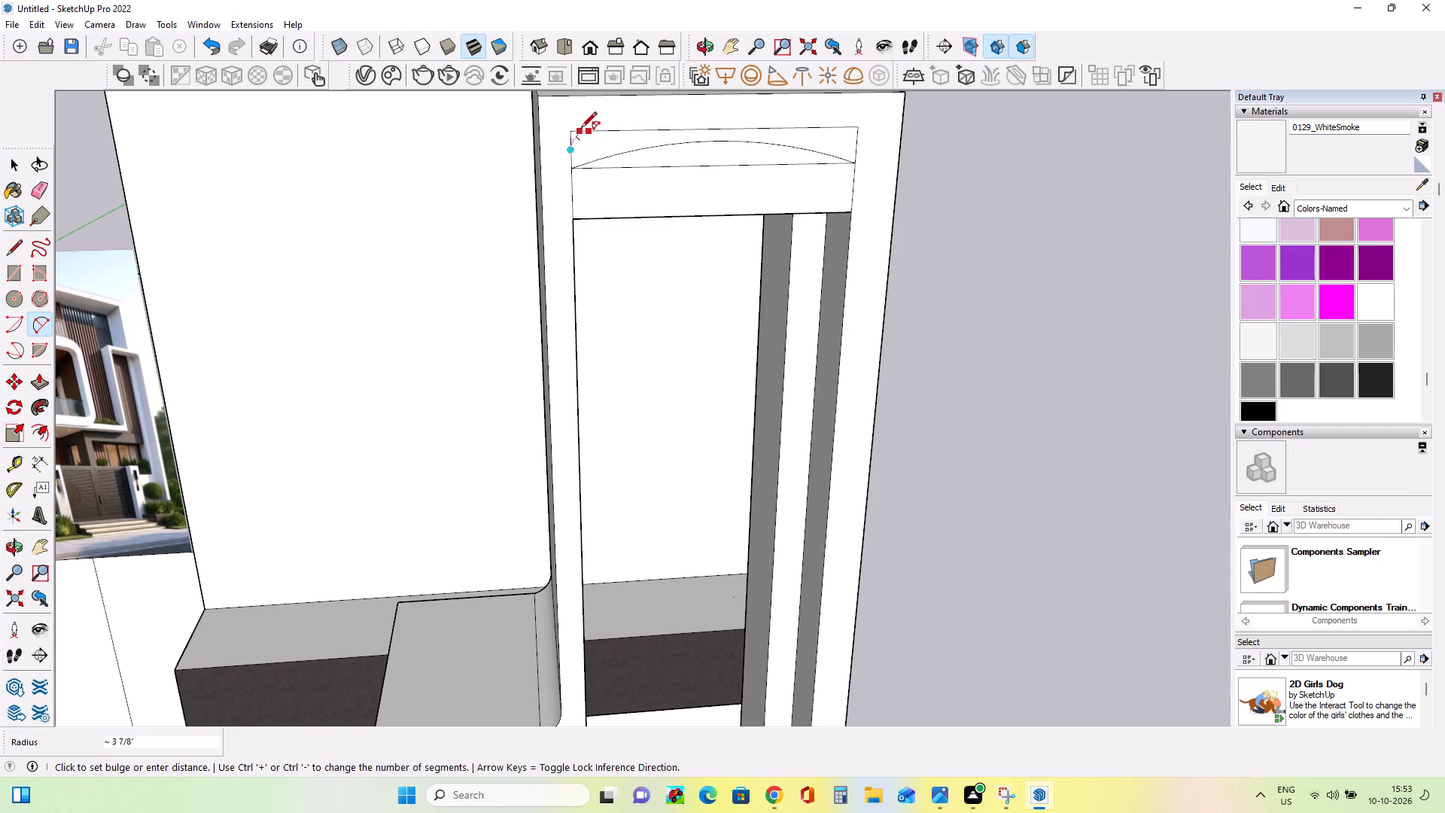
left_click(581, 129)
Draw a small arc of about 1 15/16" radius across the rectangle's upper corner on the long-jamb side.
scroll(929, 163, "up", 3)
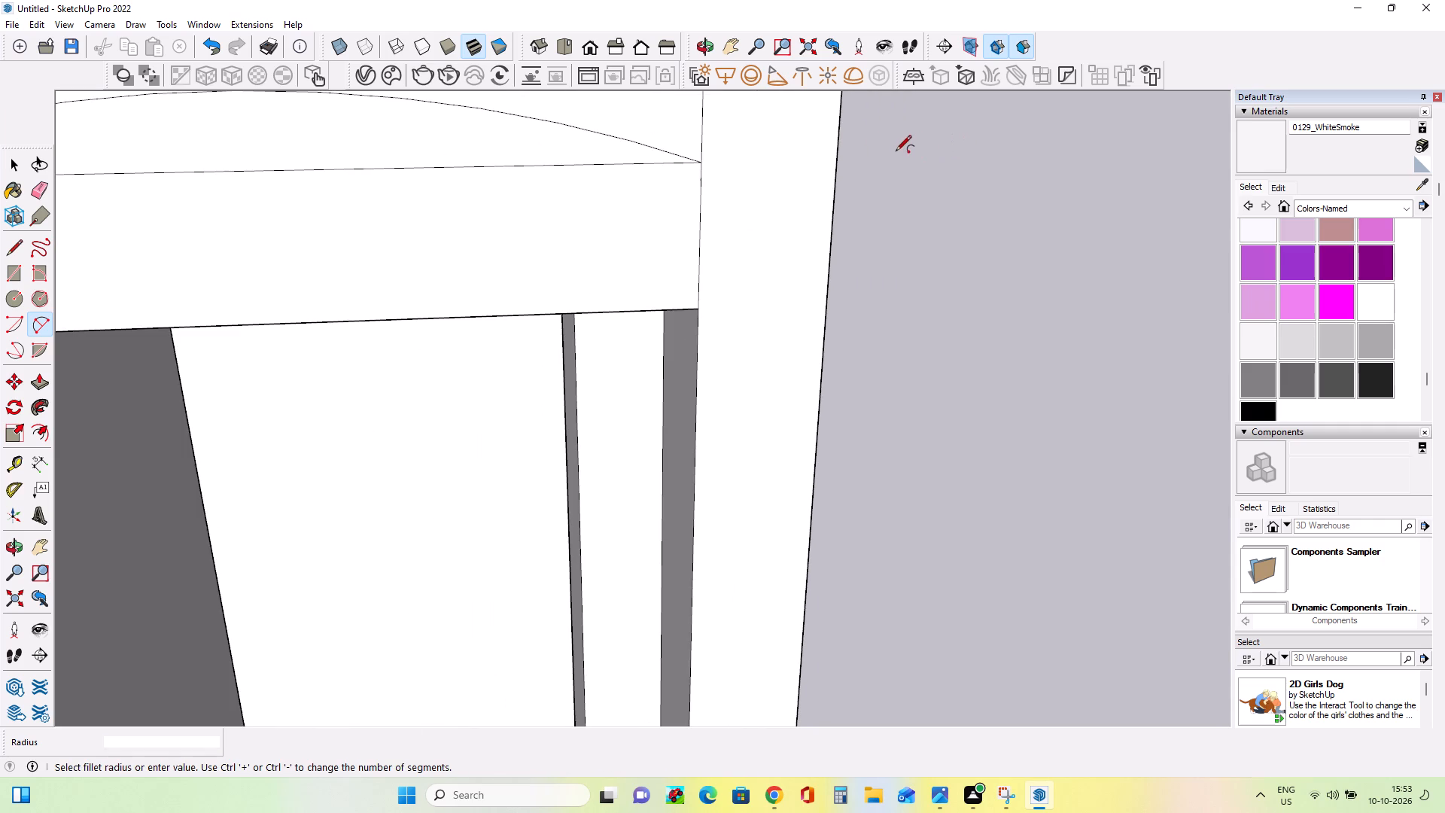
scroll(843, 140, "down", 5)
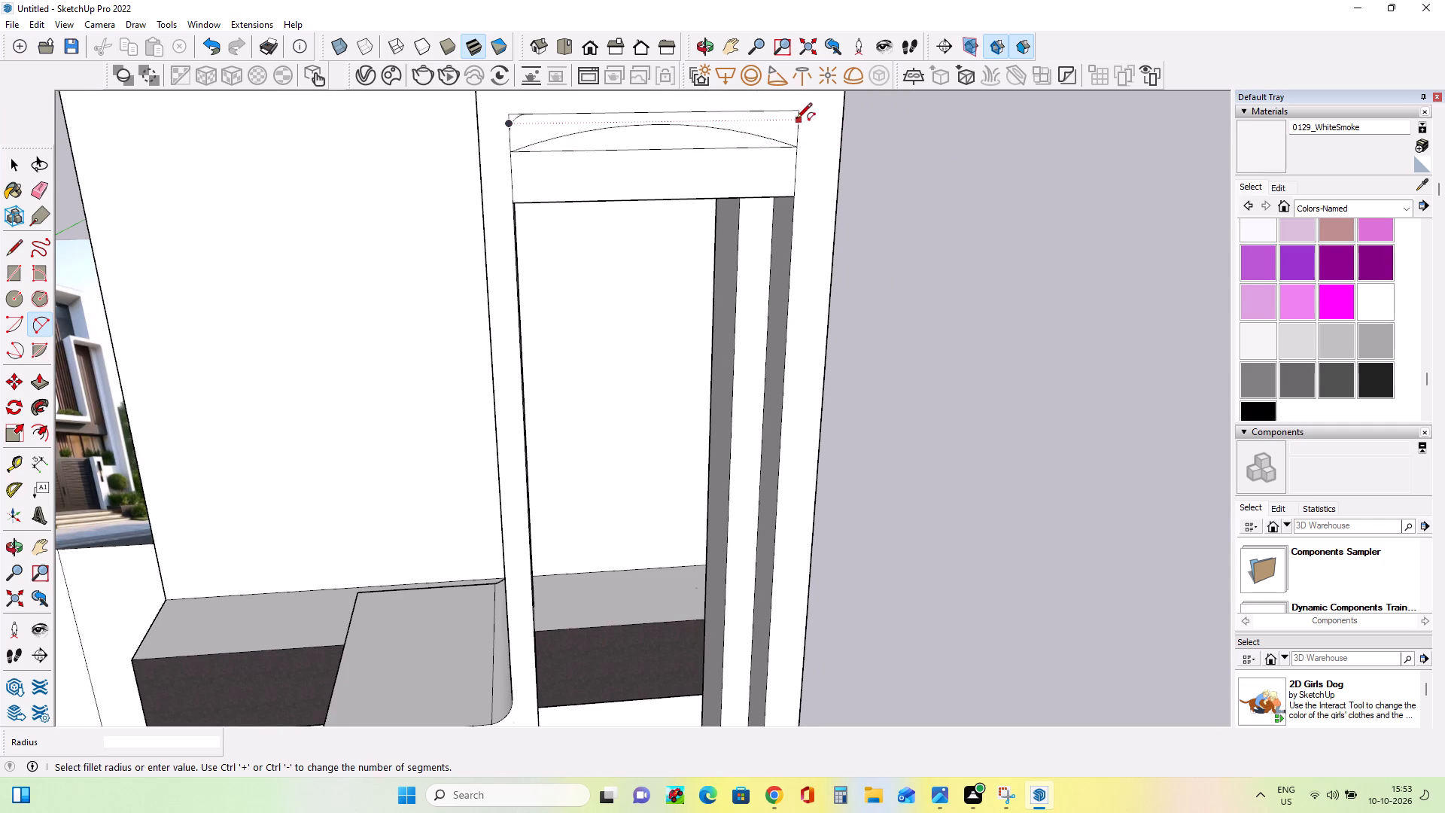
left_click(796, 120)
scroll(787, 112, "up", 7)
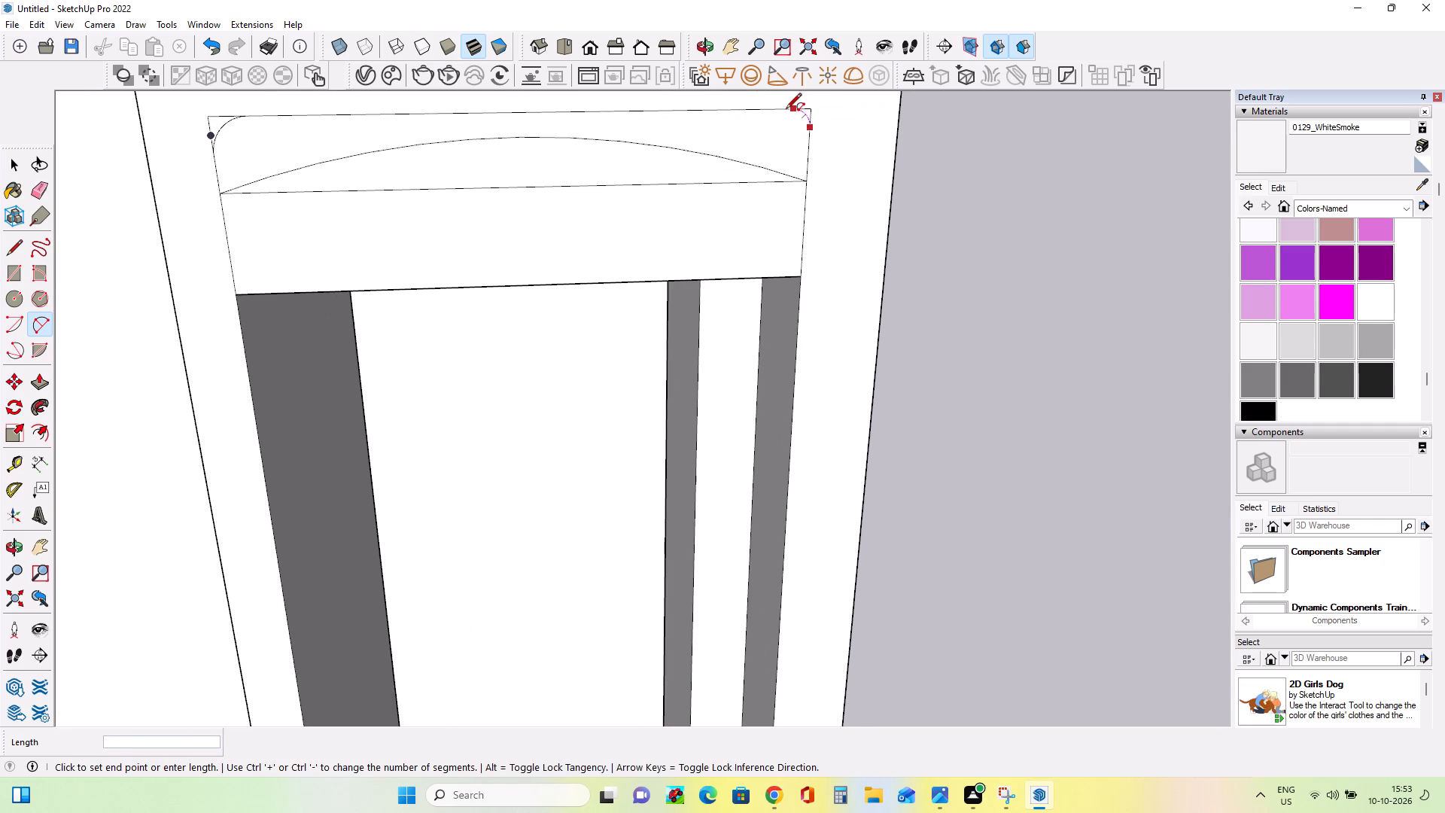
left_click(787, 110)
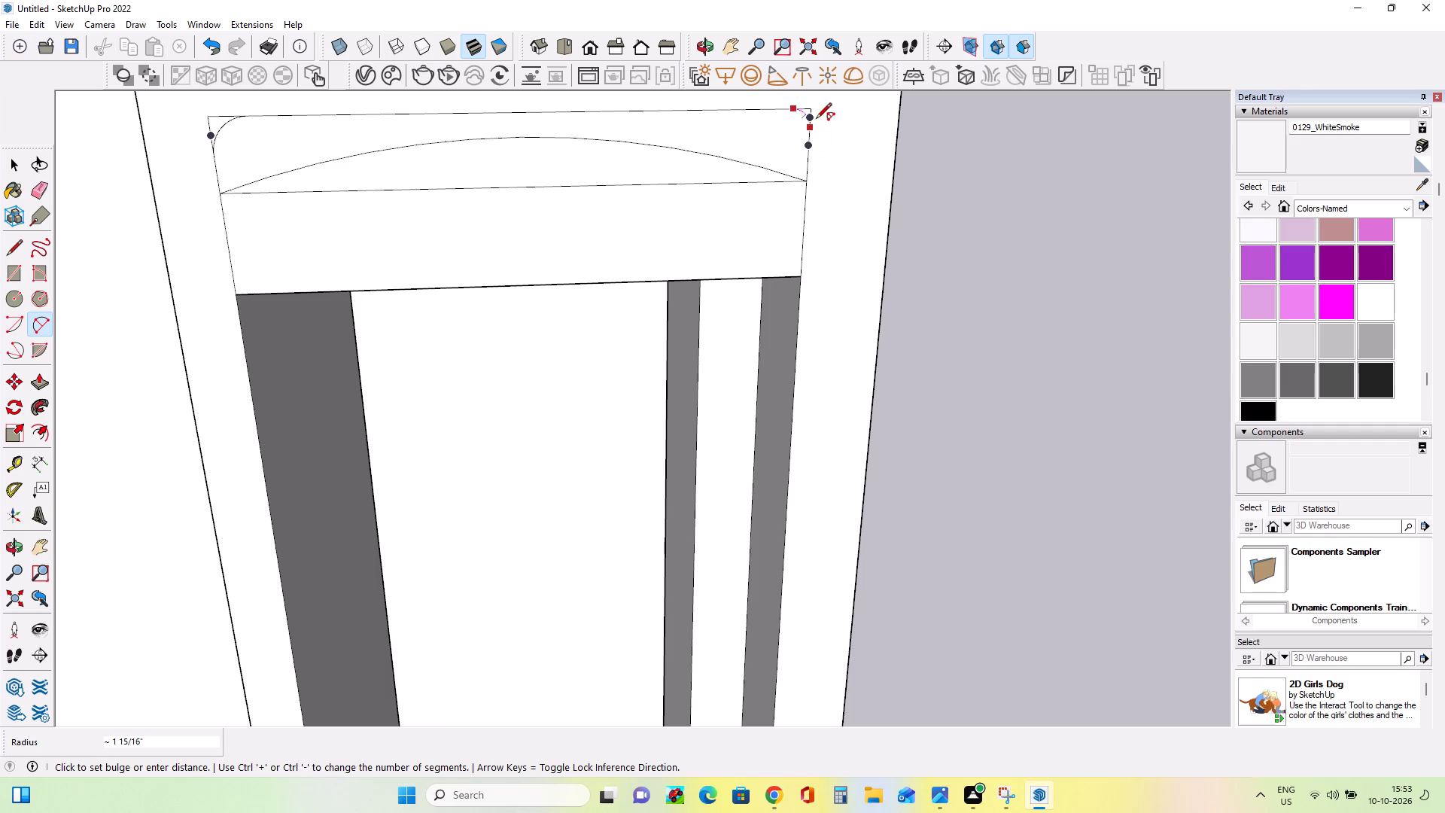
left_click(816, 120)
middle_click_drag(897, 172, 904, 179)
scroll(904, 179, "up", 1)
scroll(894, 181, "down", 3)
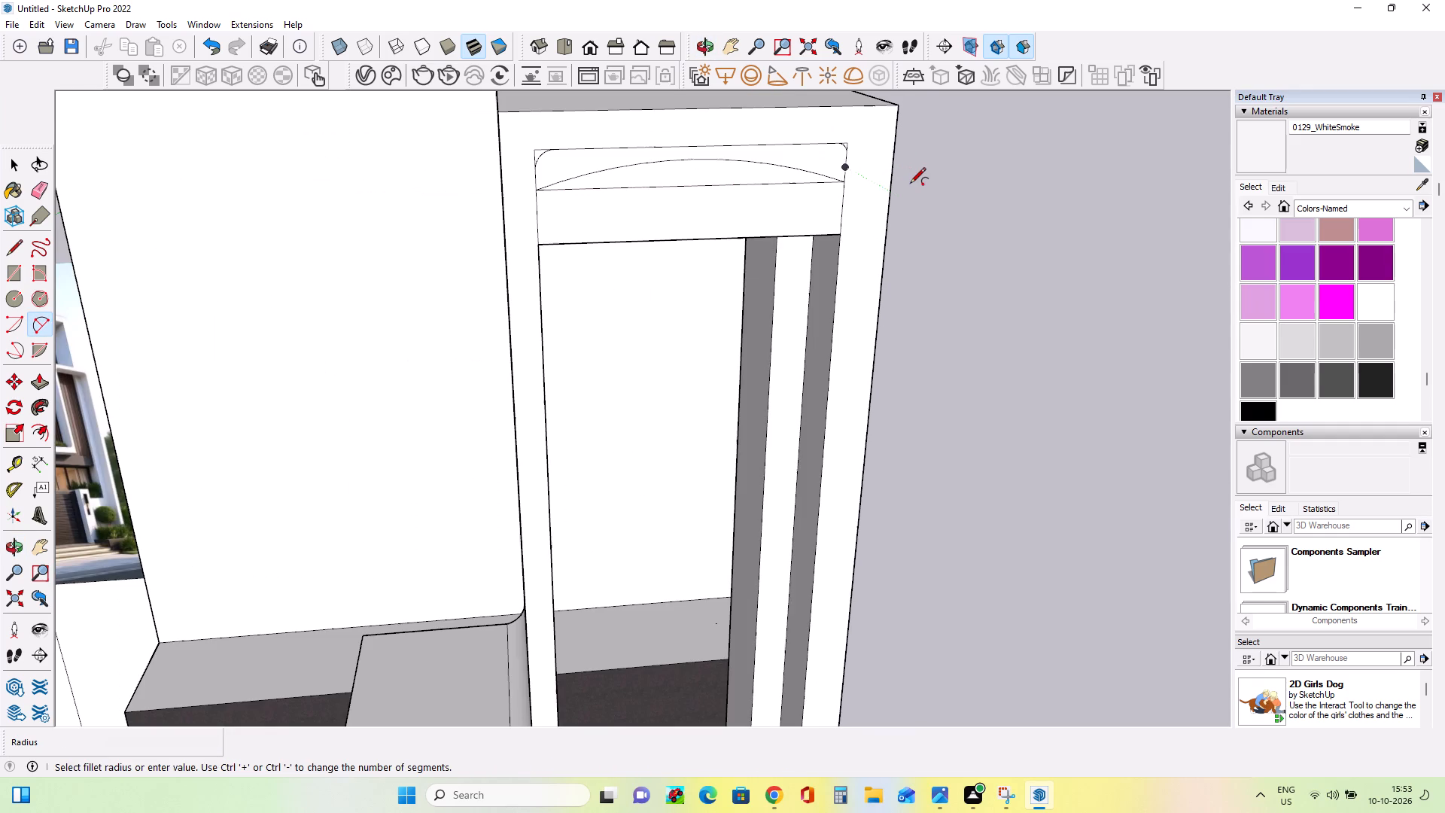
scroll(910, 184, "down", 2)
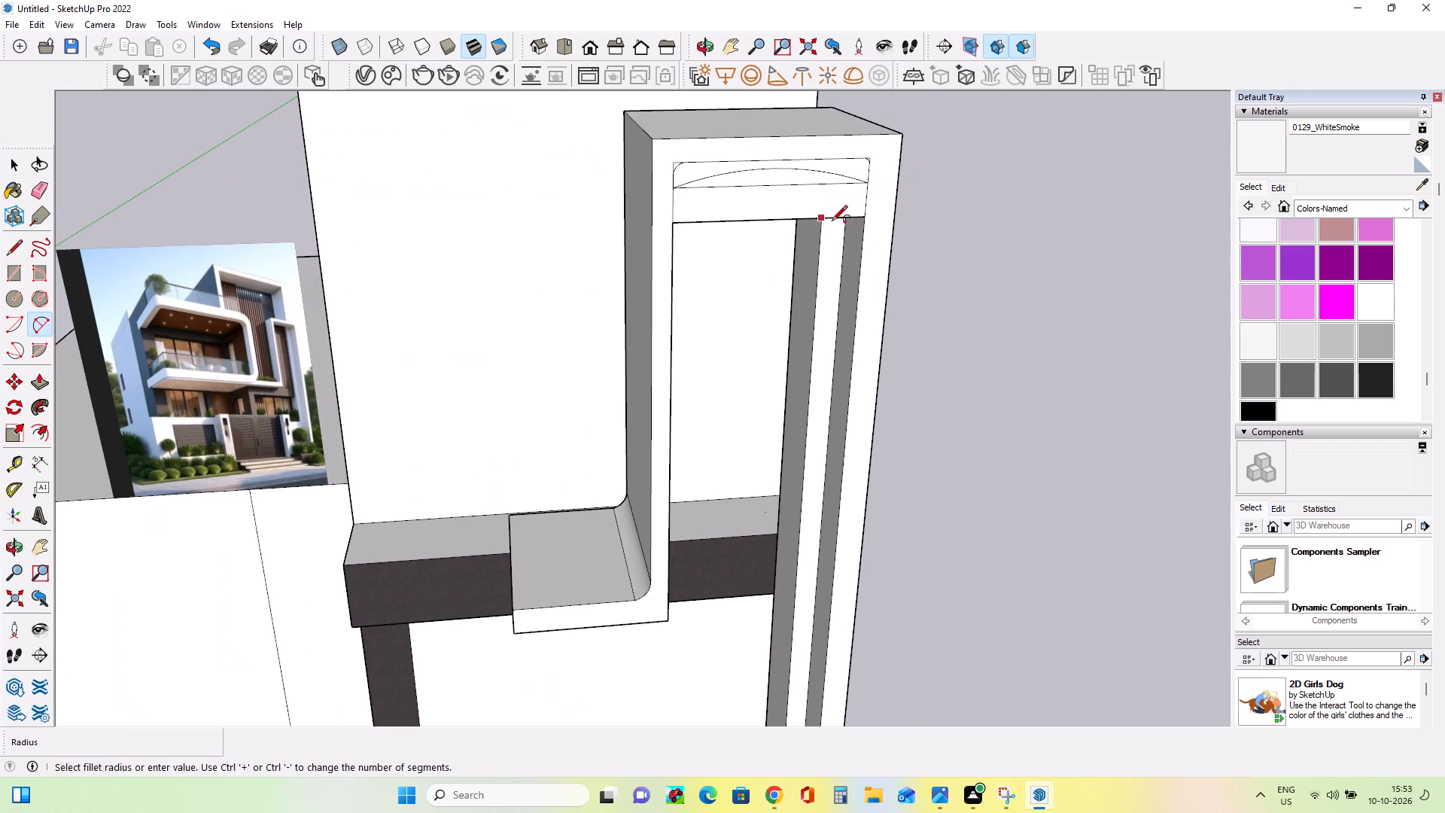
Delete the face of the rectangle across the frame opening and the face between the arch and its chord line.
scroll(832, 222, "up", 3)
key("Escape")
middle_click_drag(905, 270, 894, 273)
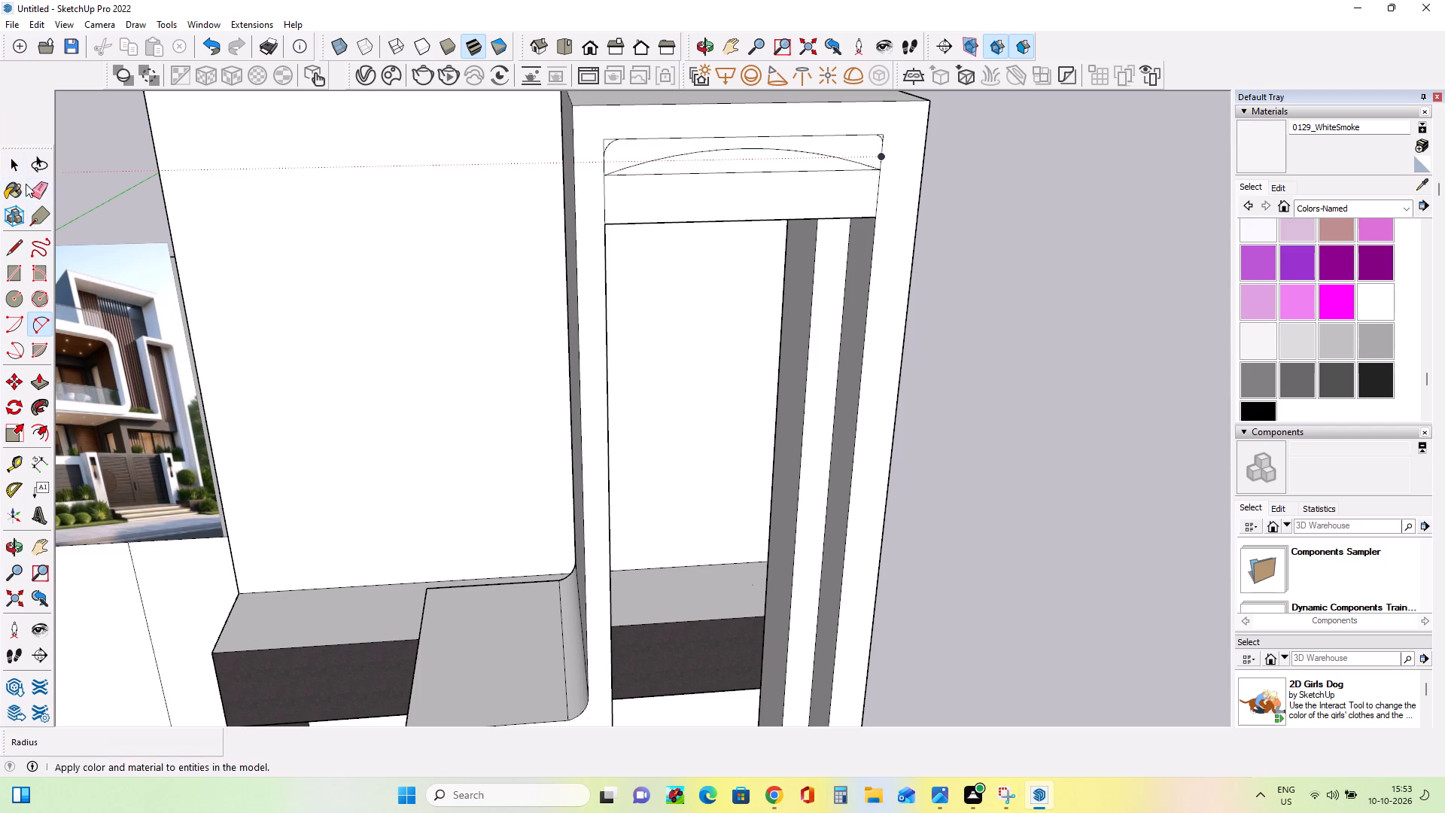
left_click(21, 166)
left_click(783, 187)
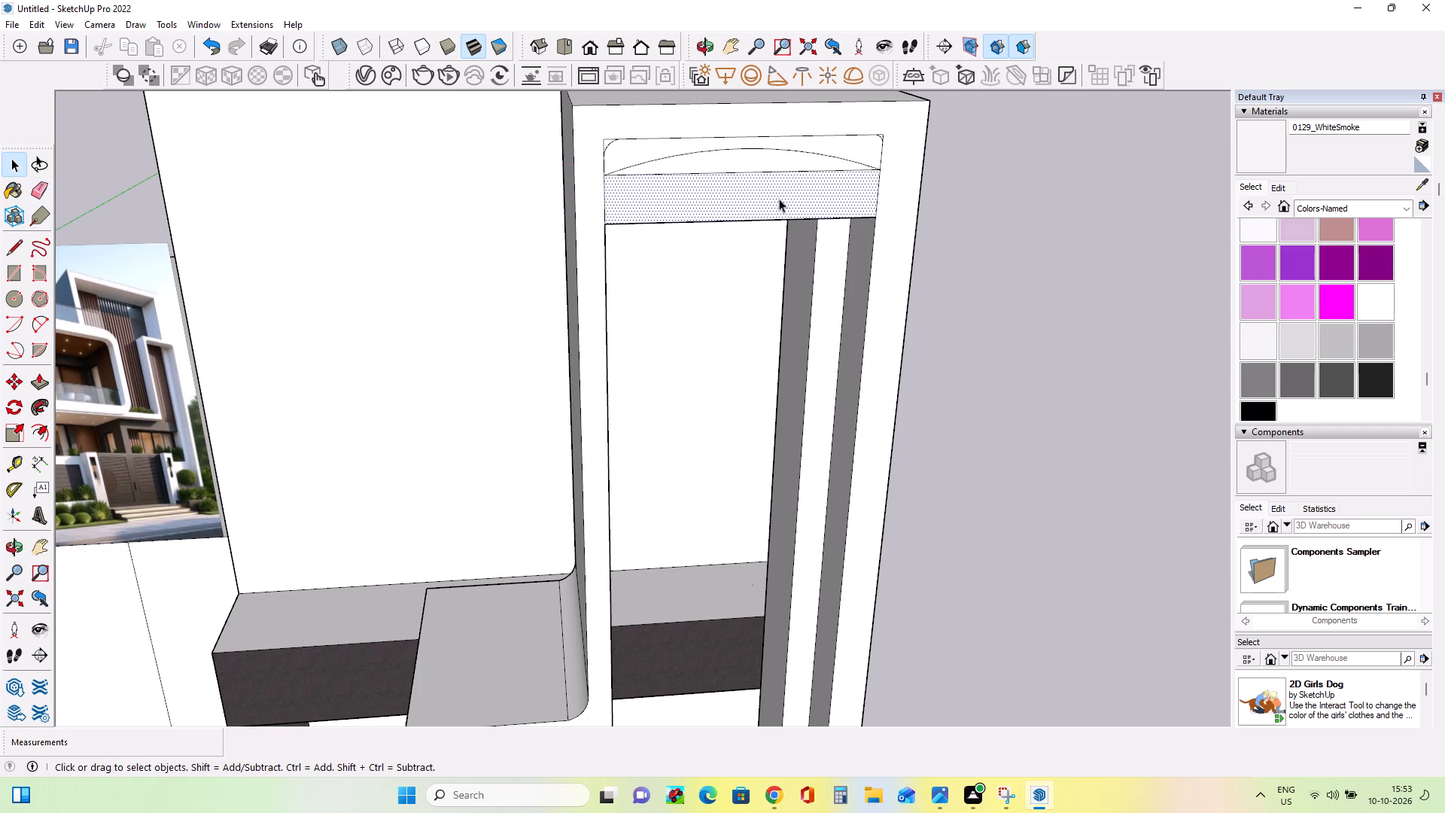
key("Delete")
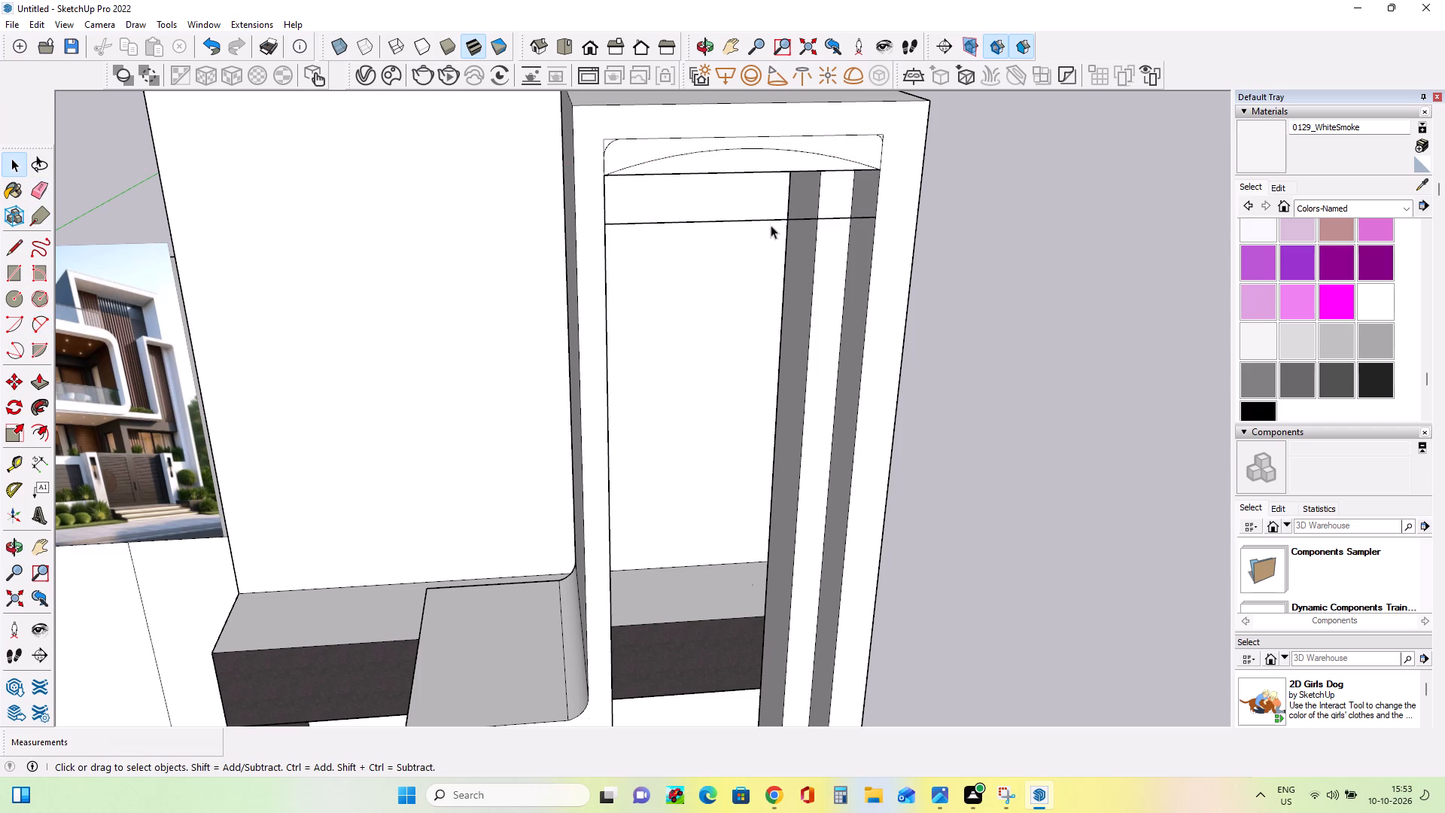
left_click(760, 165)
key("Delete")
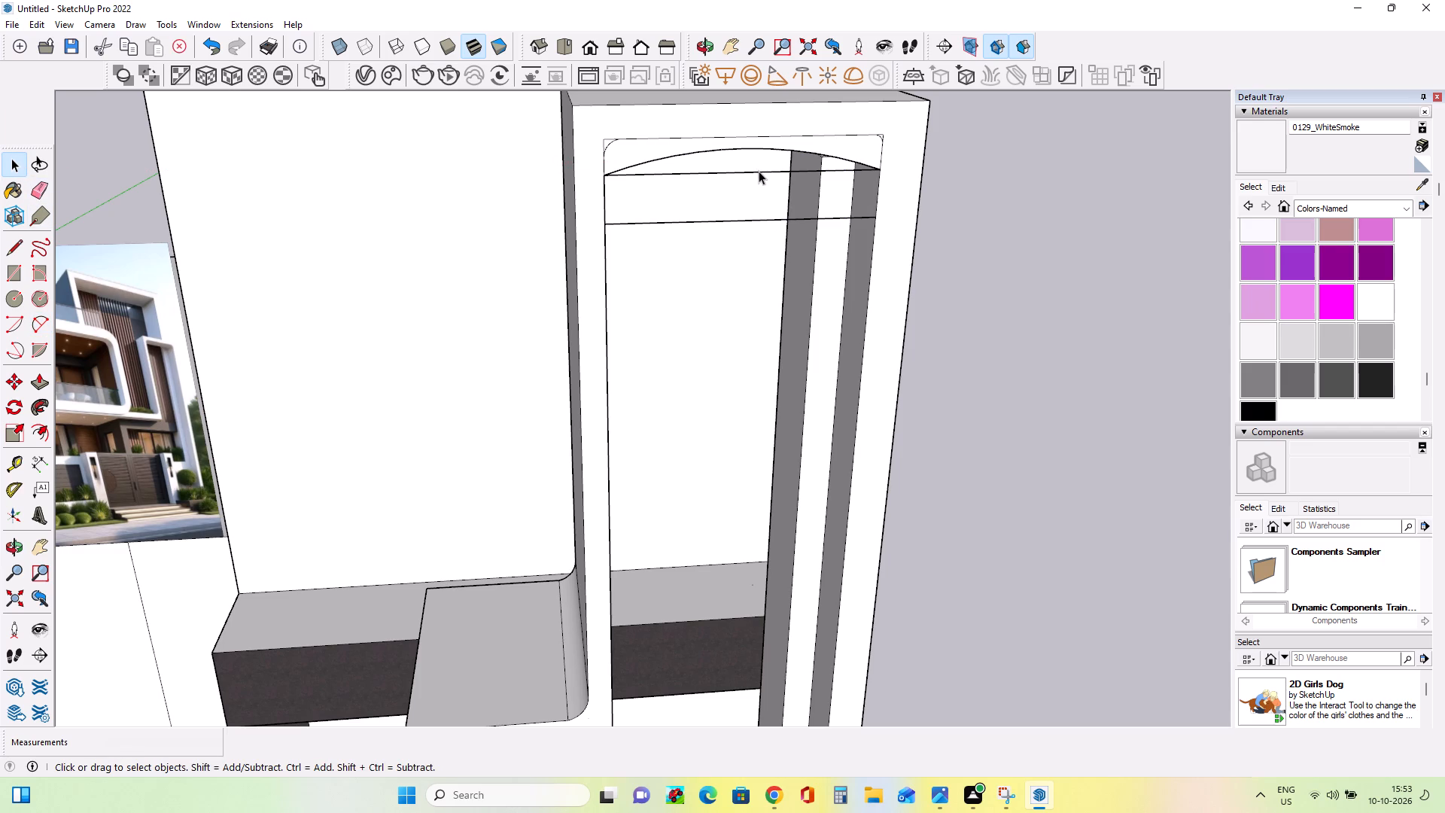
Delete the straight line joining the arch's endpoints and the front arch edge, opening the area inside the rounded rectangle.
left_click(759, 171)
key("Delete")
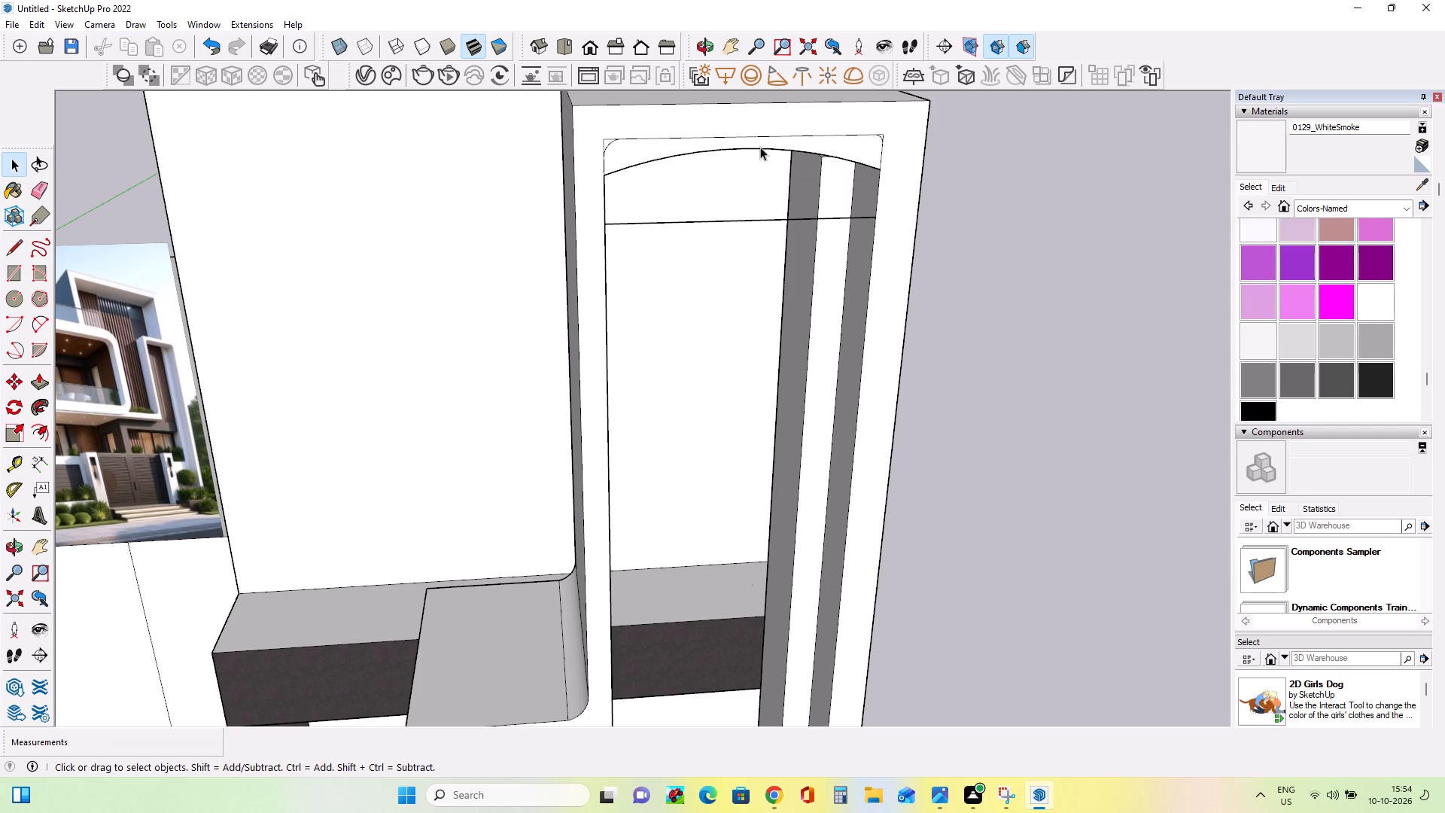
left_click(760, 147)
key("Delete")
Delete the leftover square-corner edges outside the rounded upper corner on the short-jamb side of the opening.
middle_click_drag(754, 164, 686, 151)
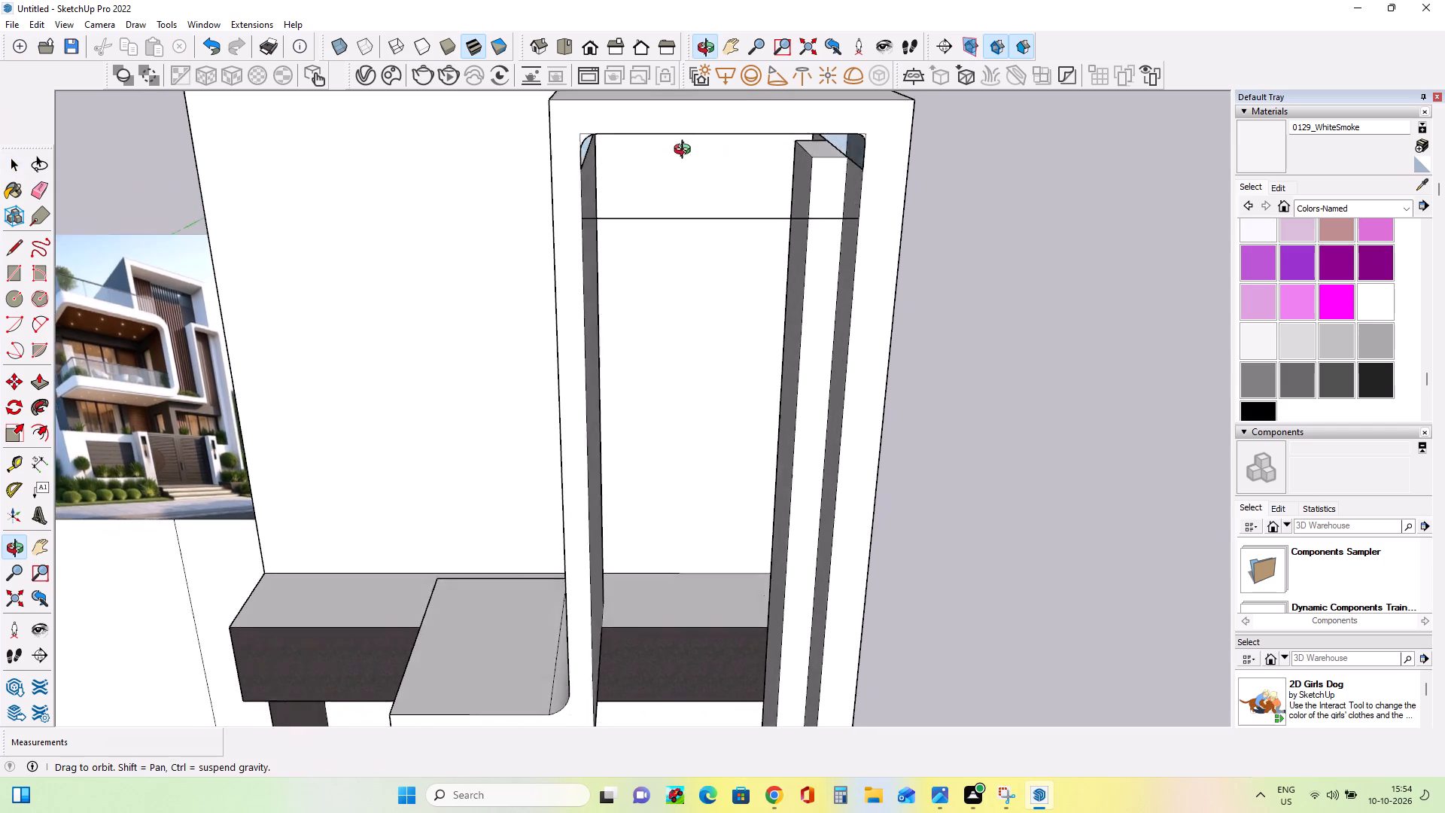
middle_click_drag(686, 151, 673, 146)
scroll(538, 143, "up", 3)
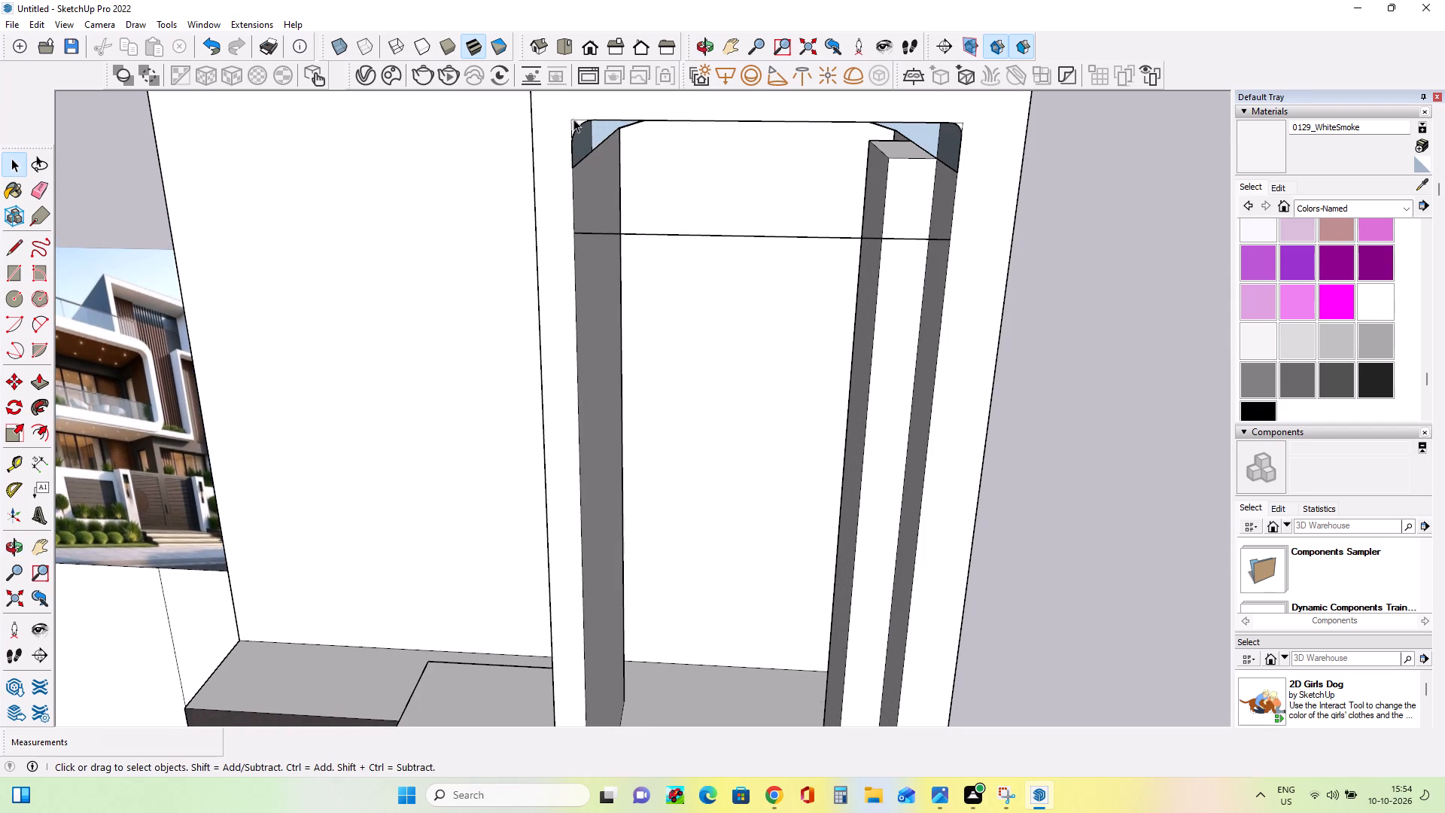
left_click(573, 121)
middle_click_drag(662, 230, 698, 281)
middle_click_drag(724, 266, 620, 210)
key("Delete")
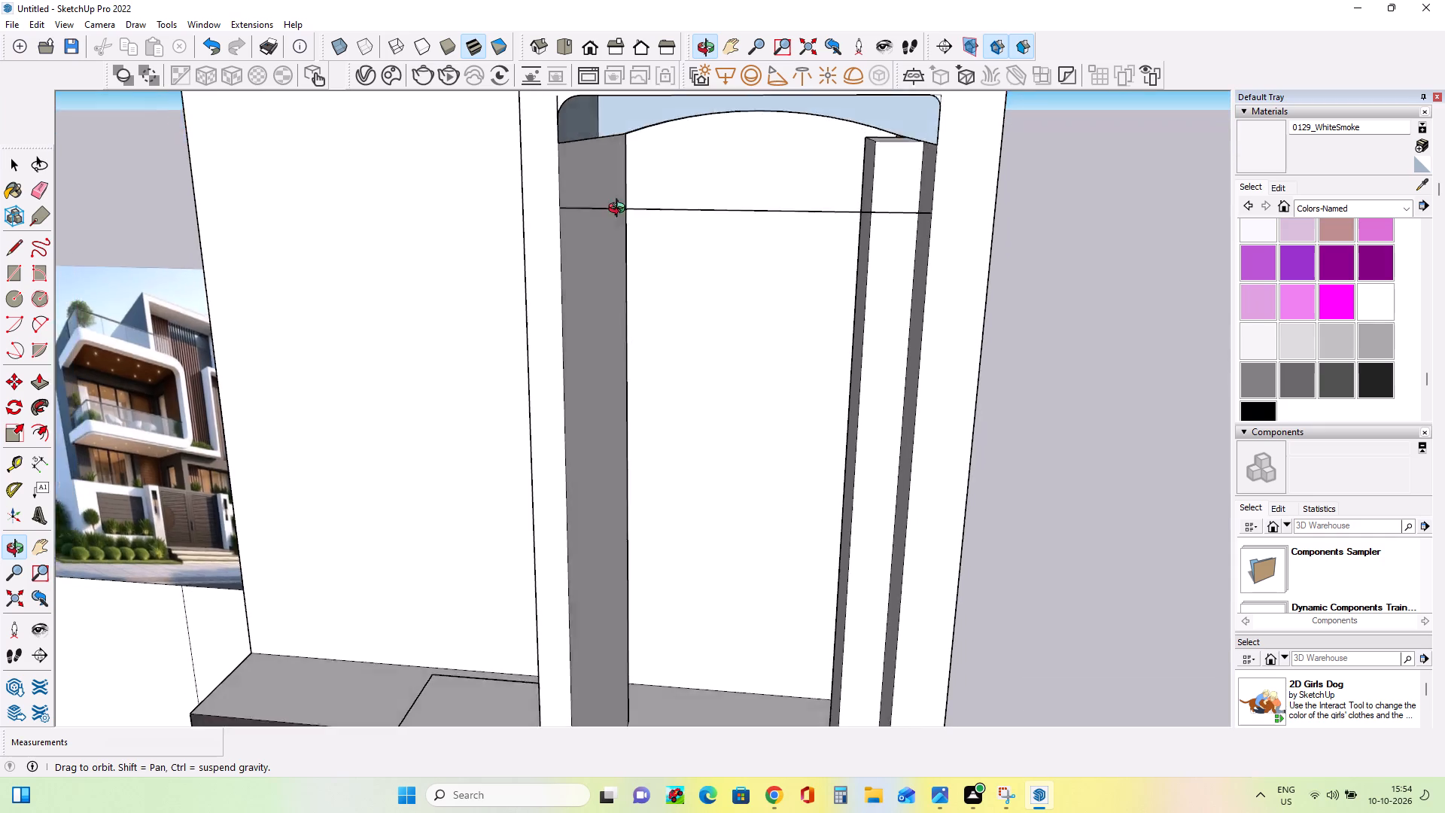
middle_click_drag(620, 210, 217, 246)
middle_click_drag(951, 239, 556, 273)
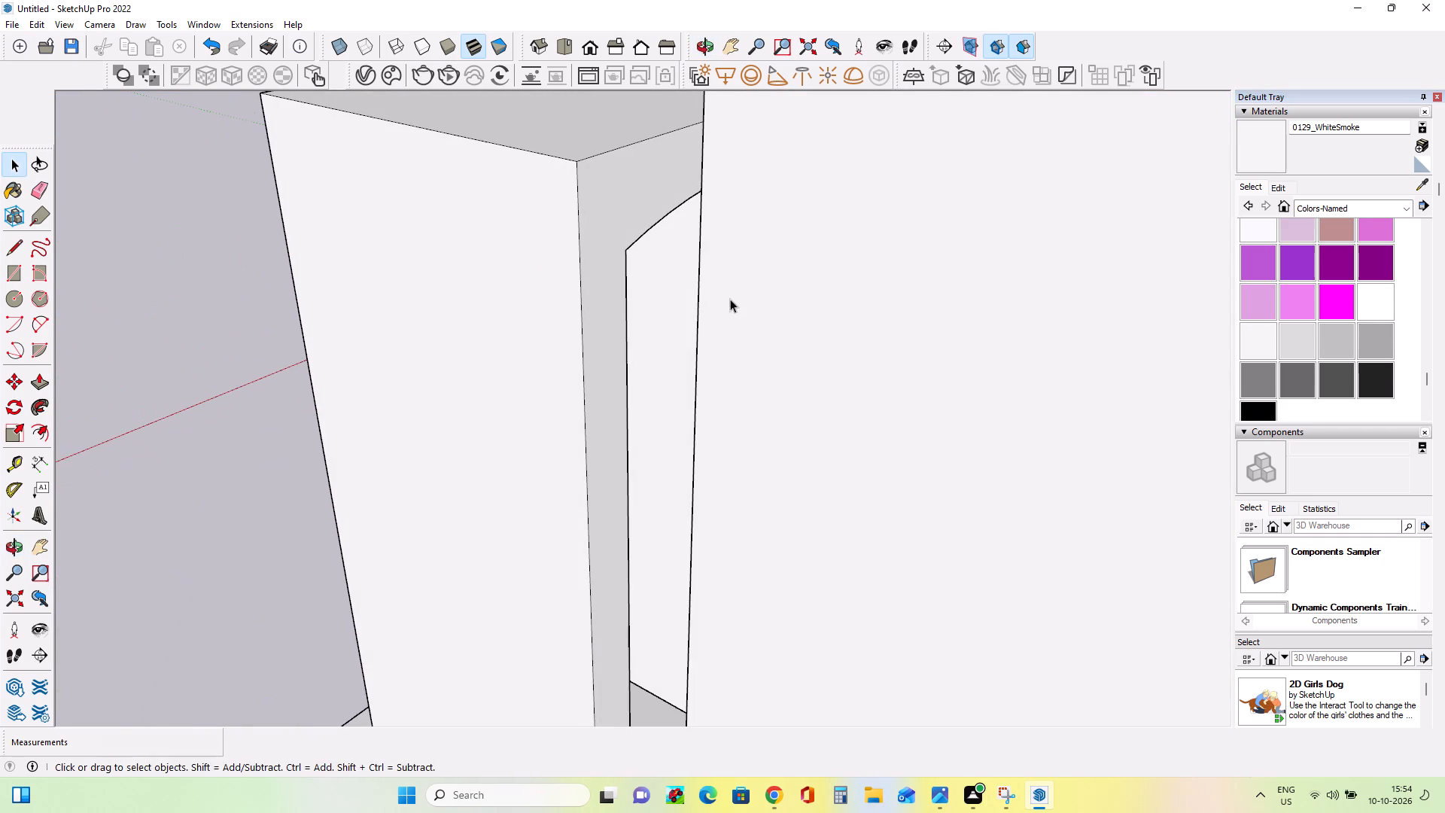
middle_click_drag(737, 310, 1262, 228)
middle_click_drag(443, 303, 681, 245)
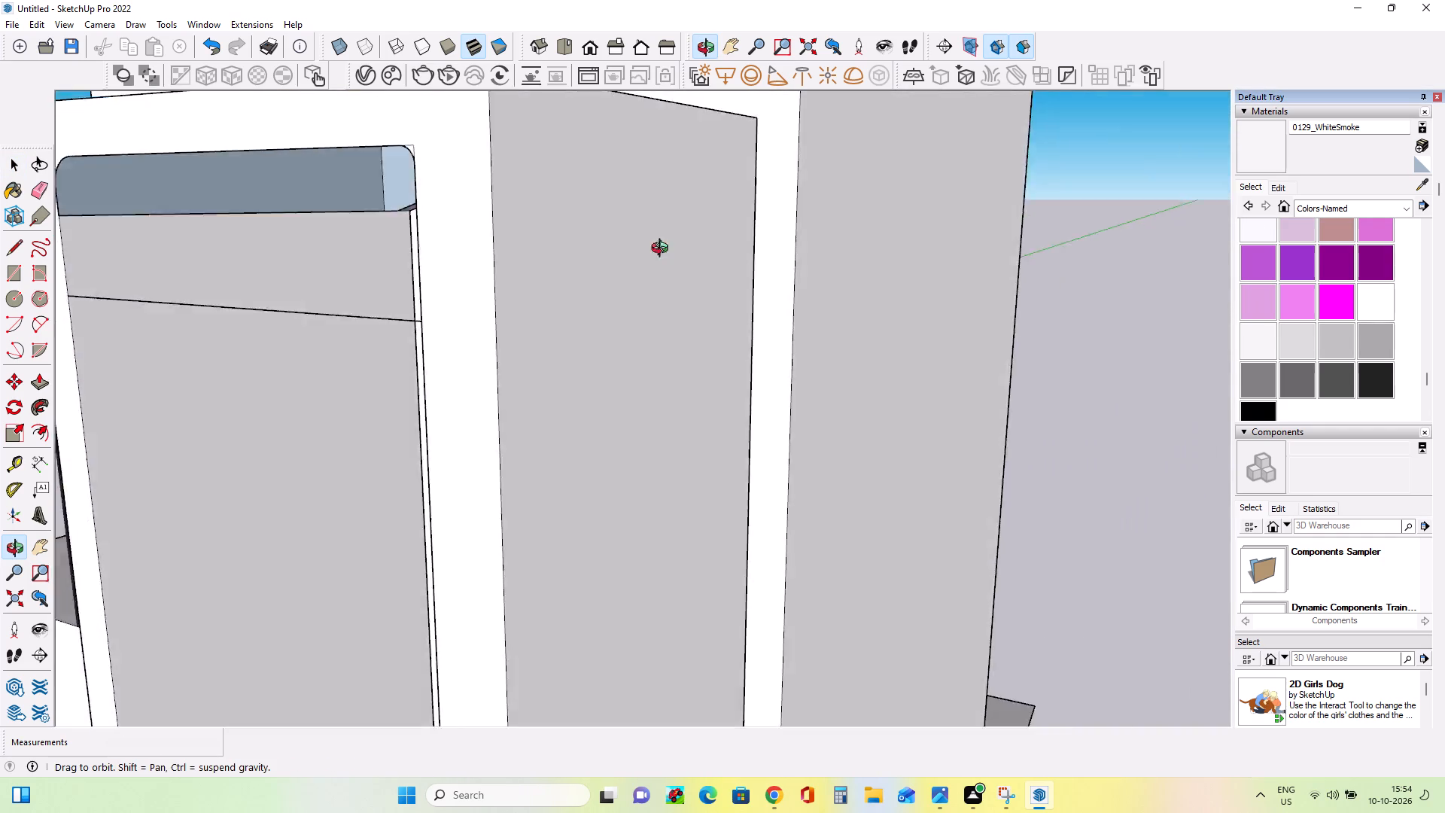
middle_click_drag(681, 245, 807, 256)
scroll(823, 266, "down", 3)
middle_click_drag(757, 291, 815, 328)
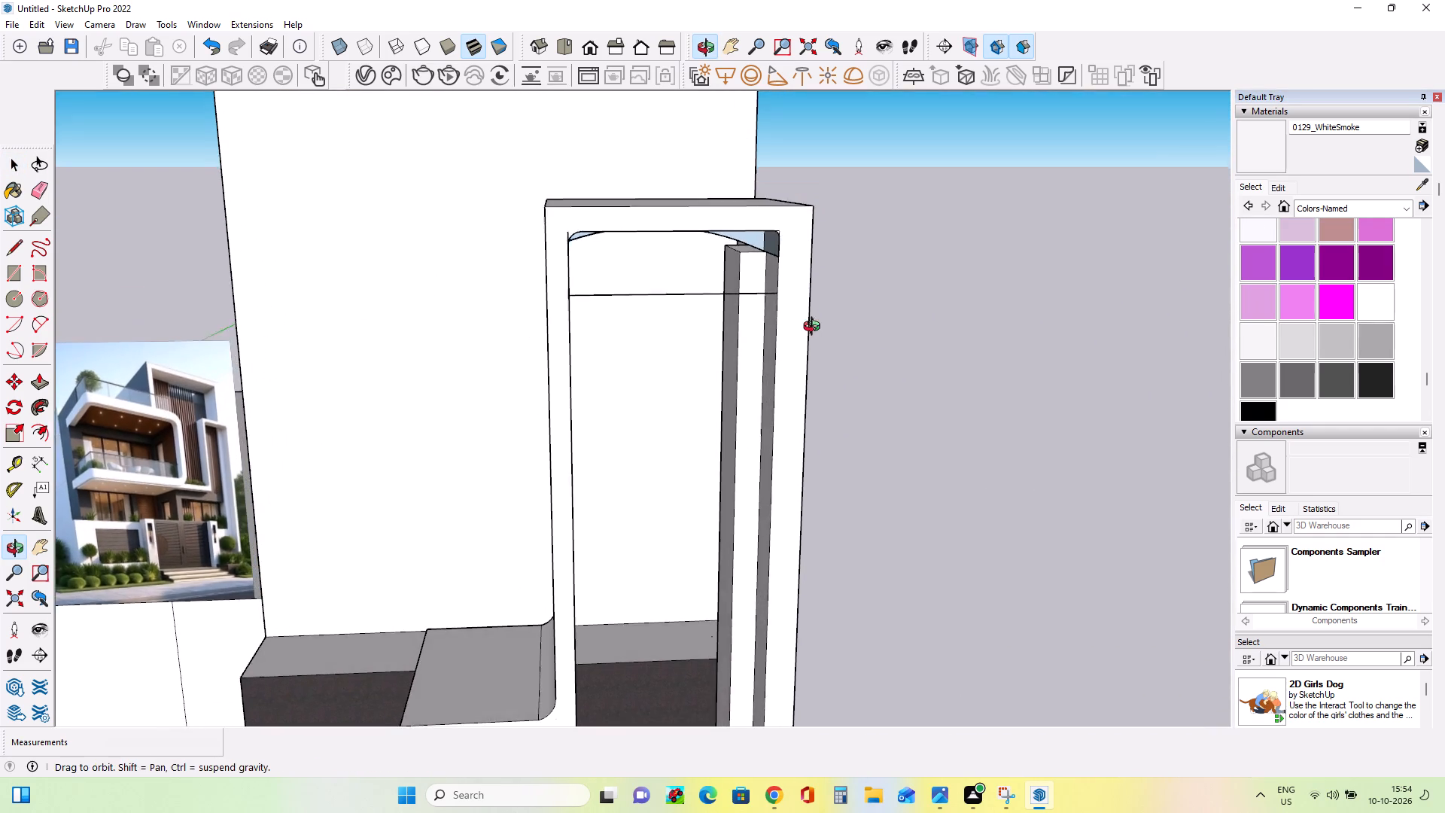
middle_click_drag(815, 328, 817, 332)
scroll(744, 255, "up", 3)
middle_click(756, 268)
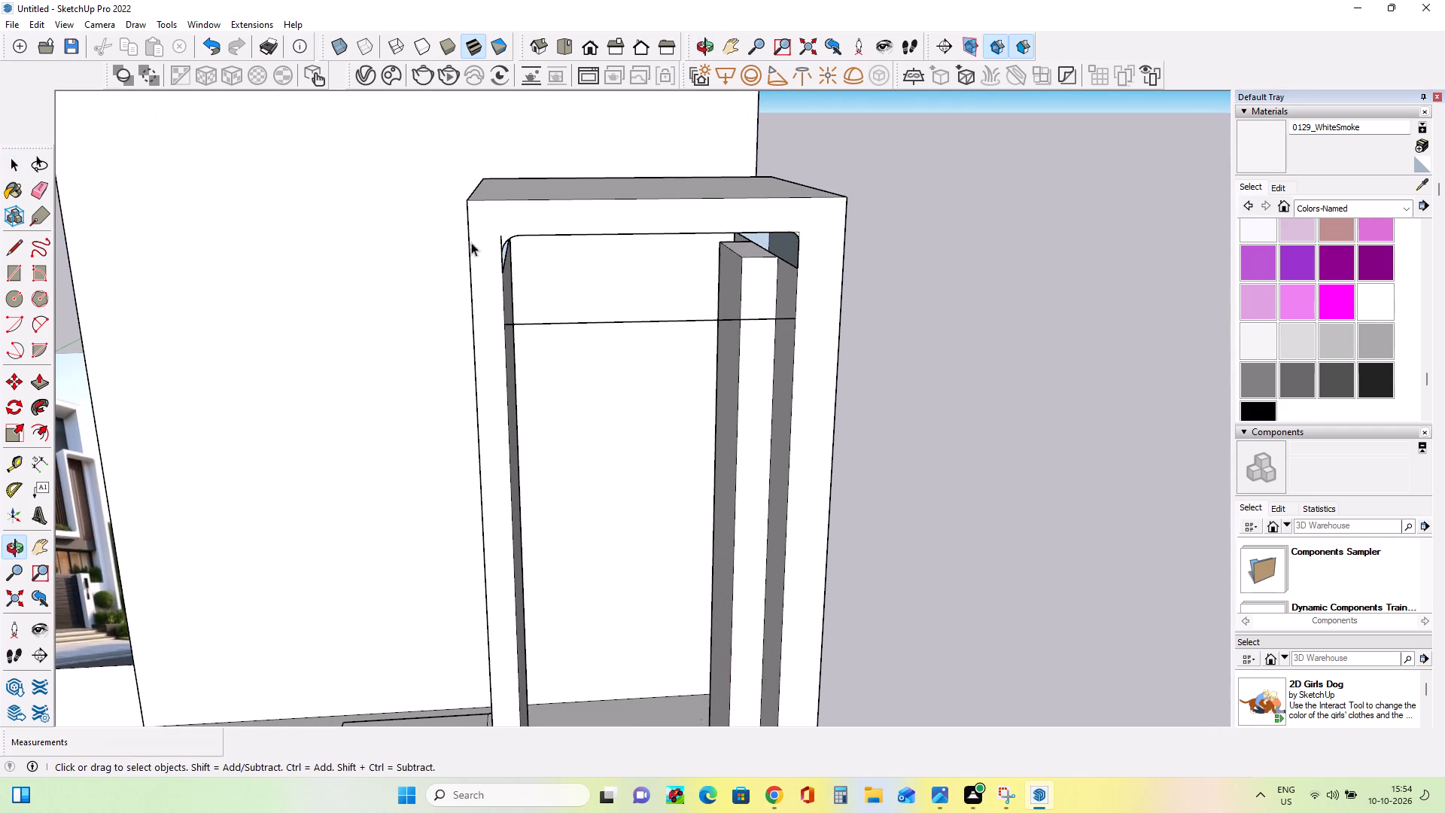
scroll(481, 241, "up", 3)
left_click(509, 239)
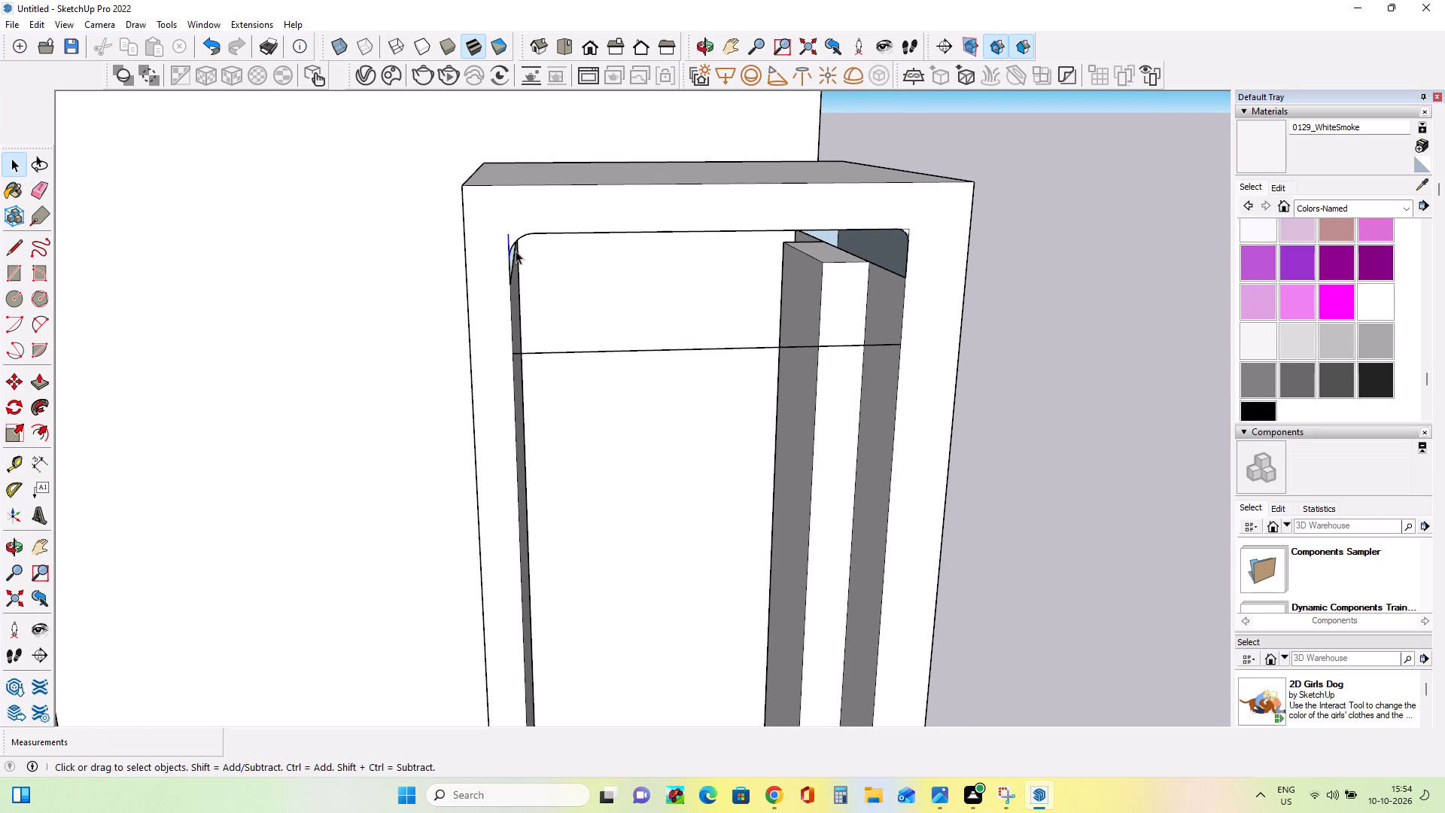
key("Delete")
Delete the leftover square-corner edges outside the rounded upper corner on the long-jamb side of the opening.
left_click(909, 228)
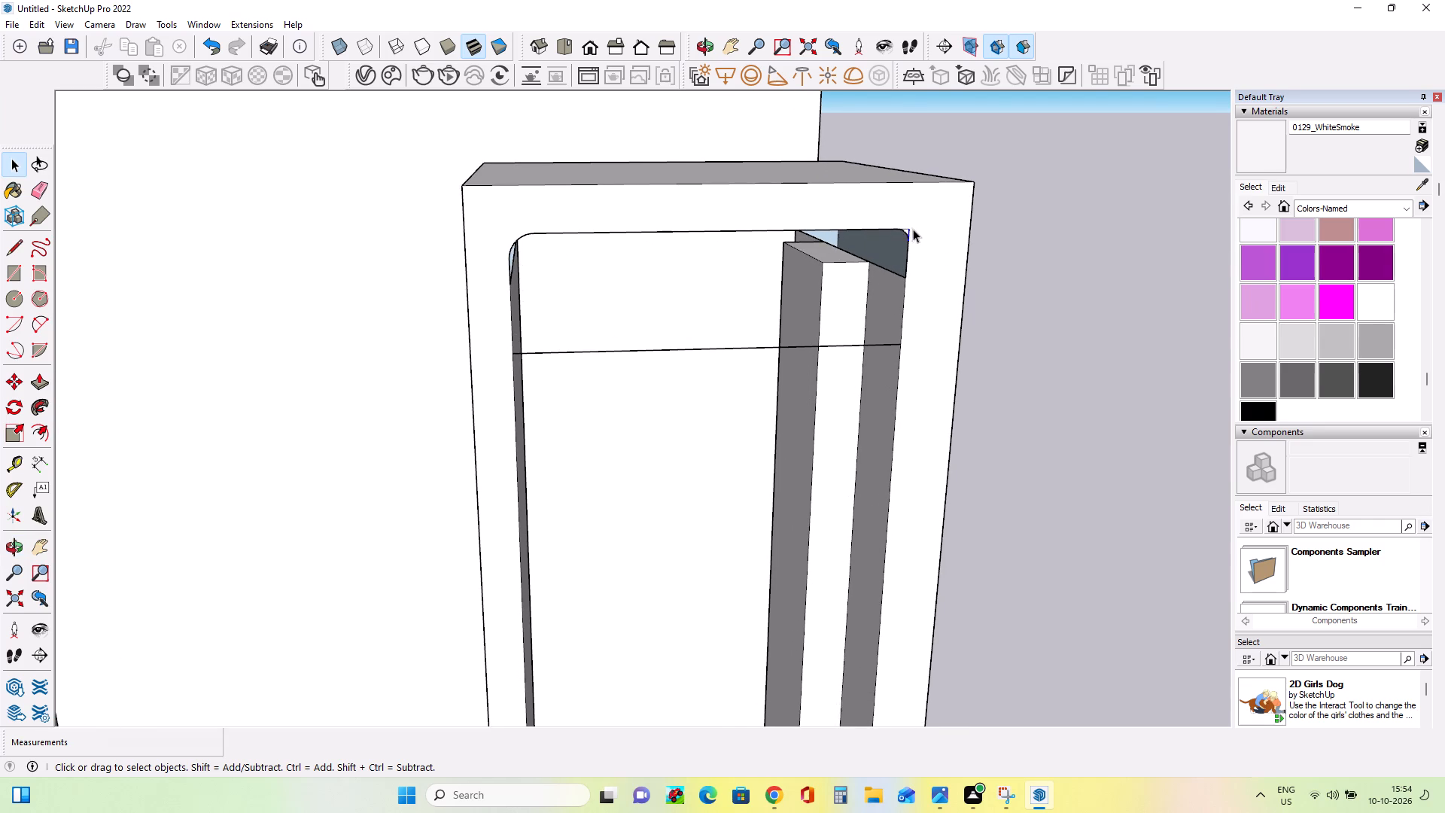
scroll(913, 230, "up", 7)
key("Delete")
left_click(902, 226)
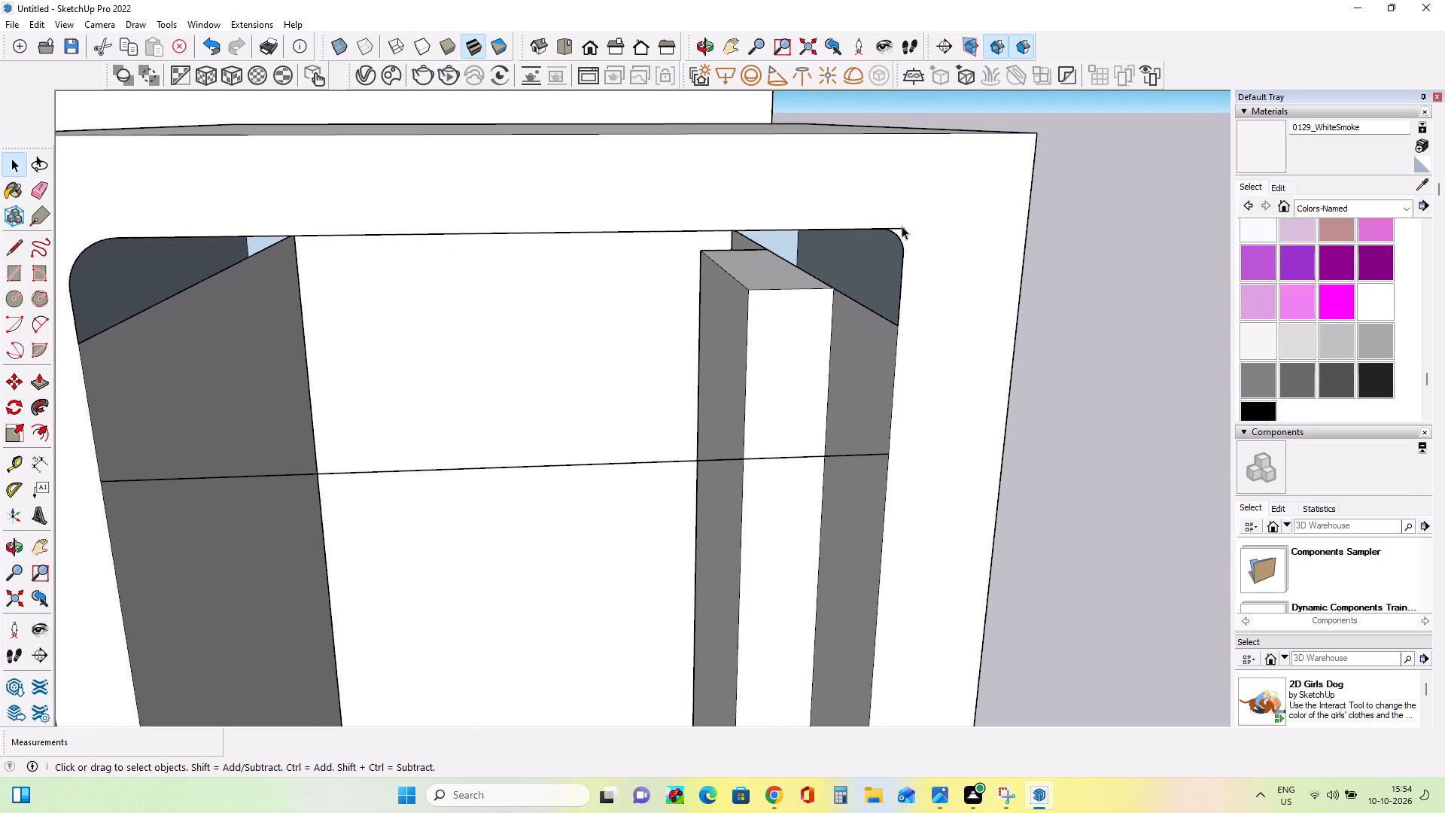
left_click(900, 228)
key("Delete")
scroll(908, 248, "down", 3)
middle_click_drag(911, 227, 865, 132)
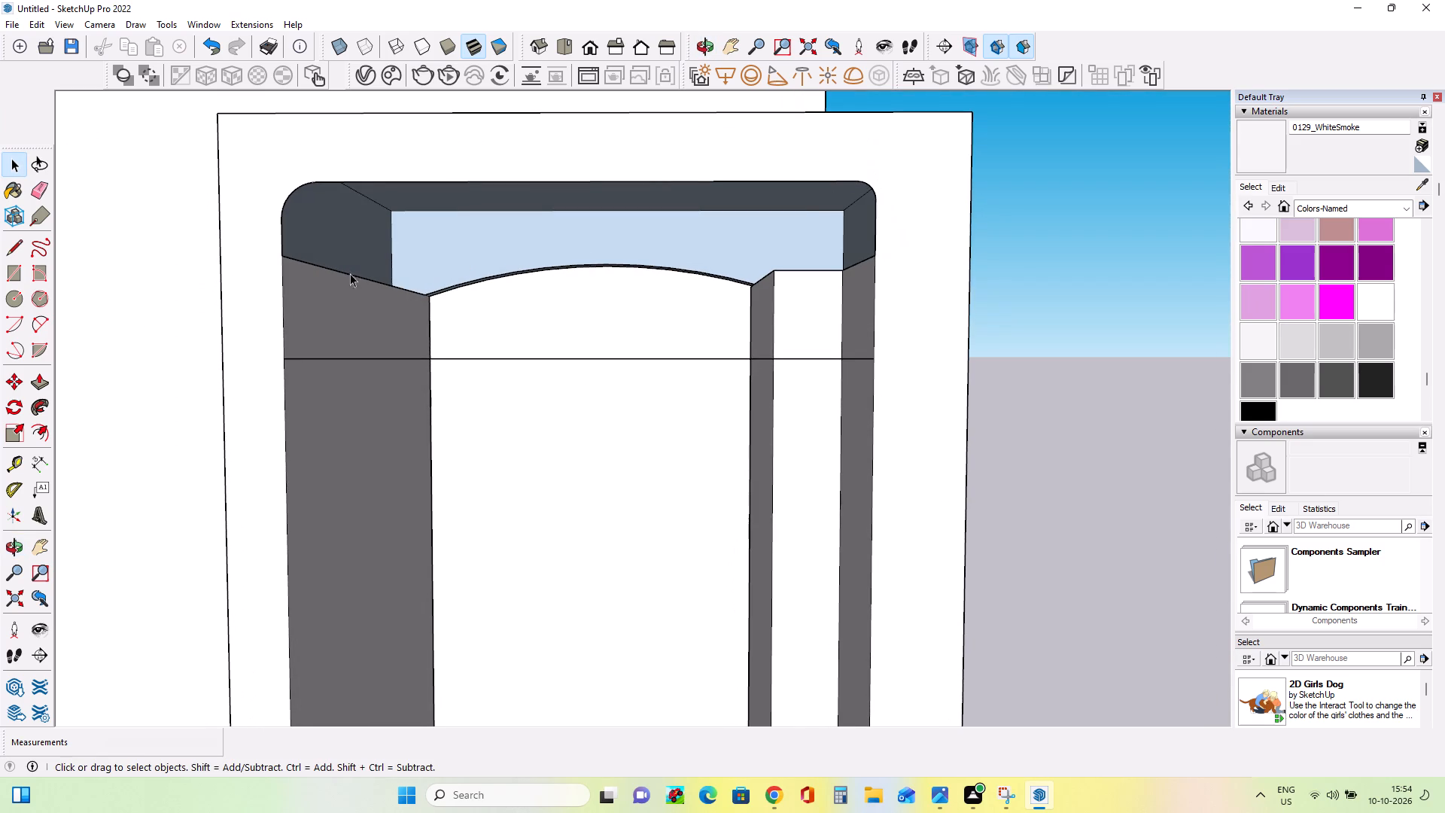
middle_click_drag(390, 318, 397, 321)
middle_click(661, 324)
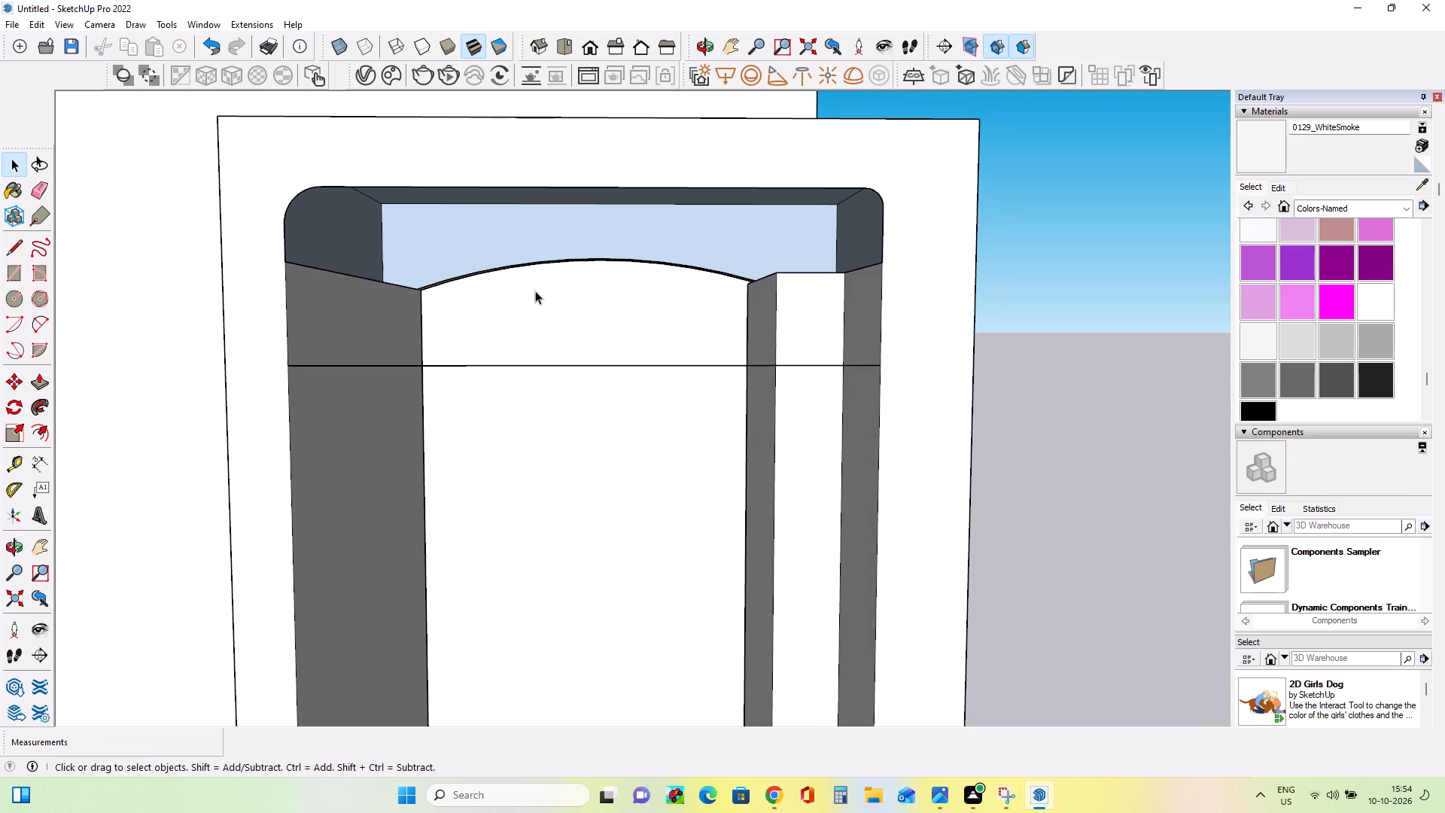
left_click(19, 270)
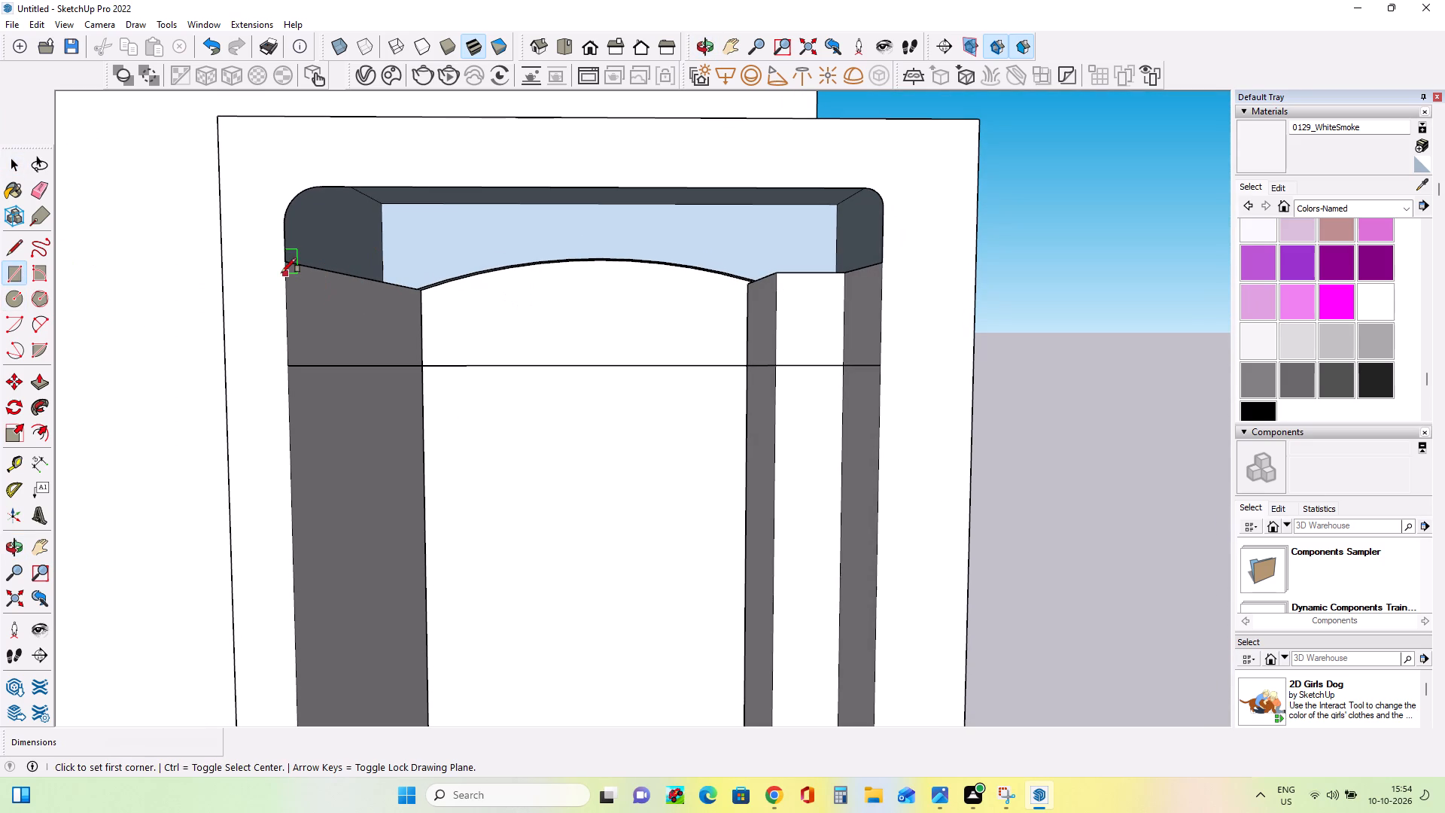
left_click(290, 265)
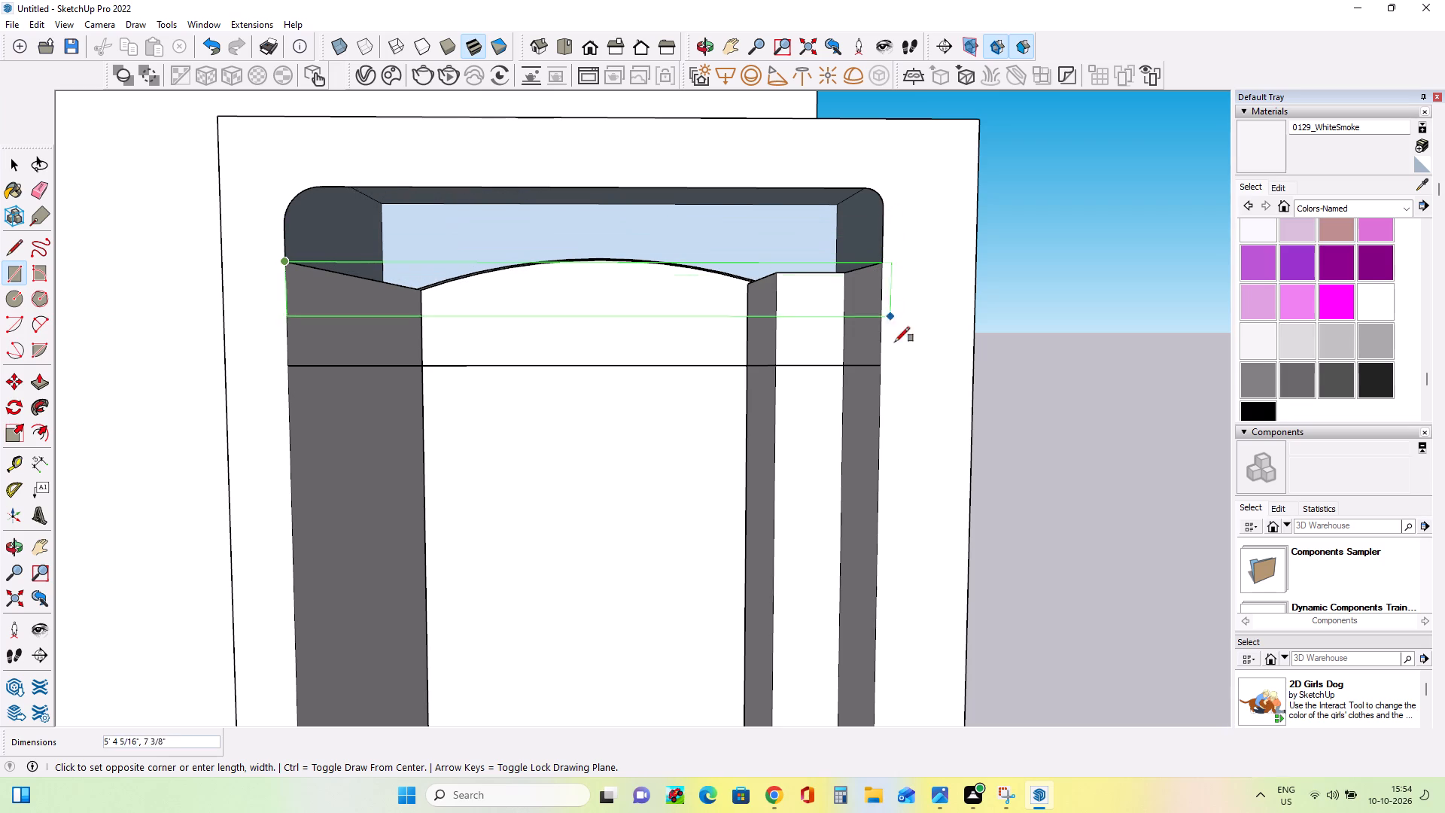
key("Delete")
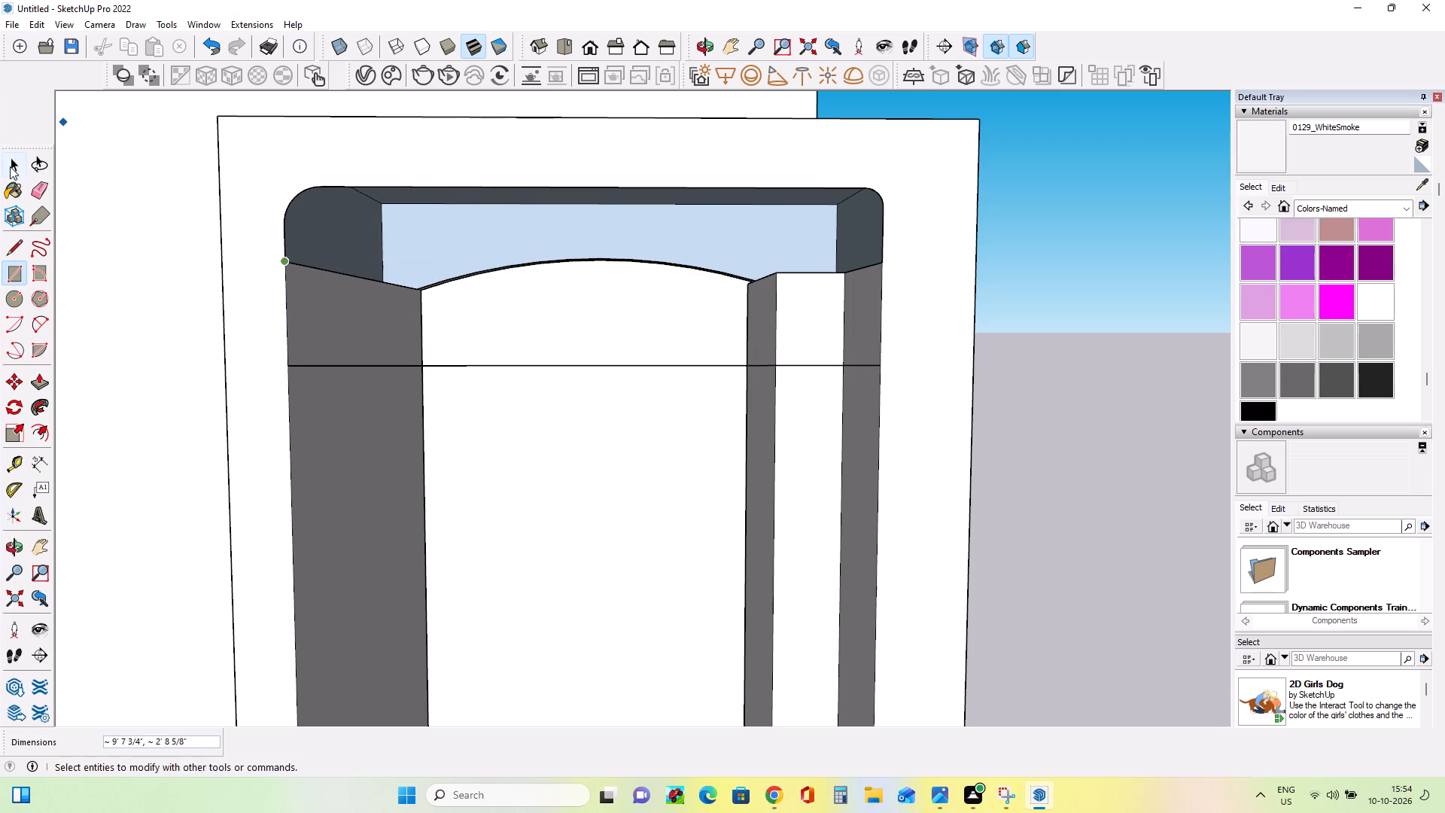
Delete the horizontal line crossing the front of the frame opening below its rounded top.
left_click(10, 176)
left_click(555, 367)
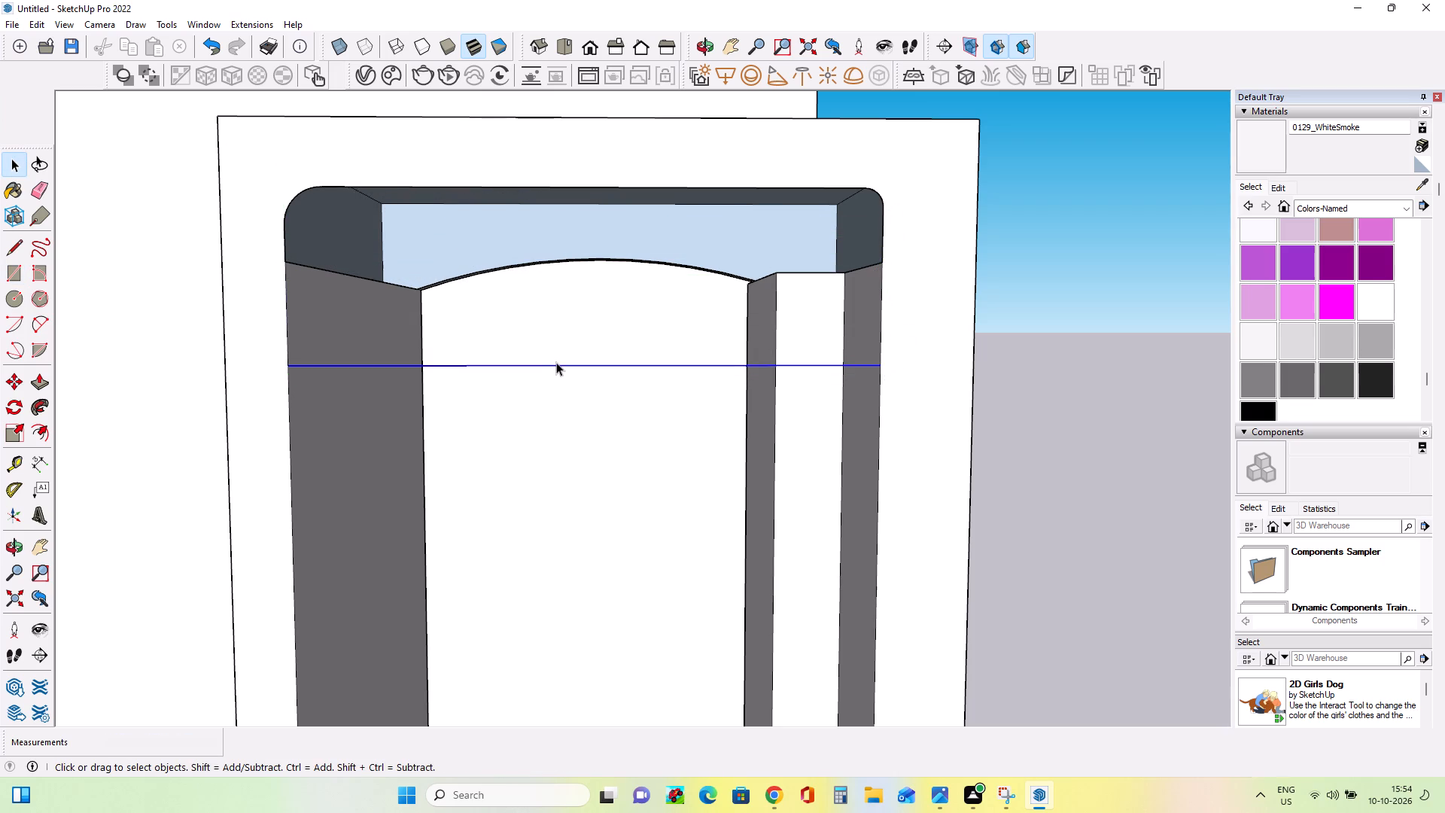
key("Delete")
Examine the frame's rounded front opening and the arch remaining behind it from above and from the front.
scroll(665, 321, "down", 8)
middle_click_drag(671, 336, 659, 476)
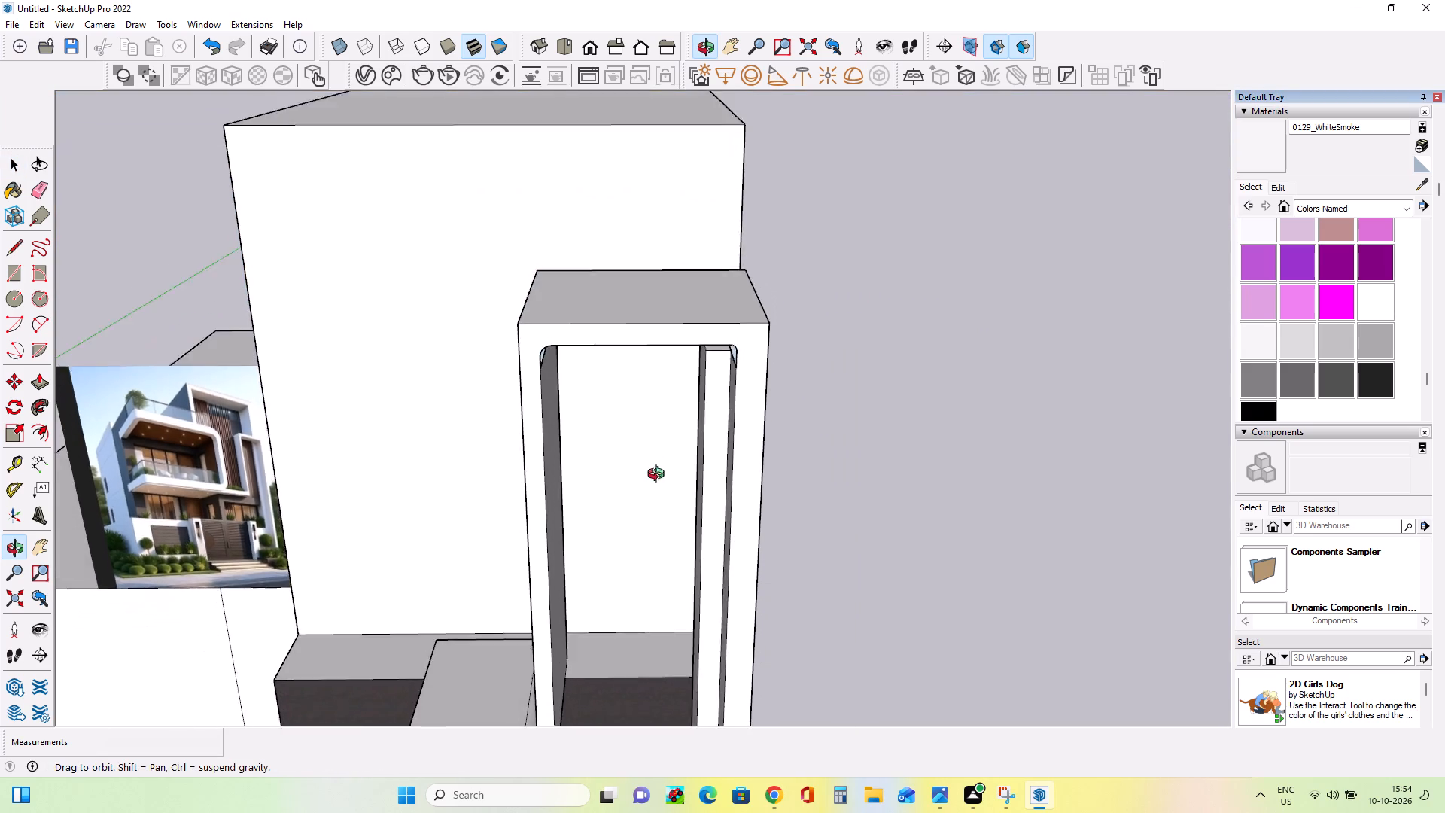
middle_click_drag(659, 476, 622, 452)
scroll(619, 449, "down", 5)
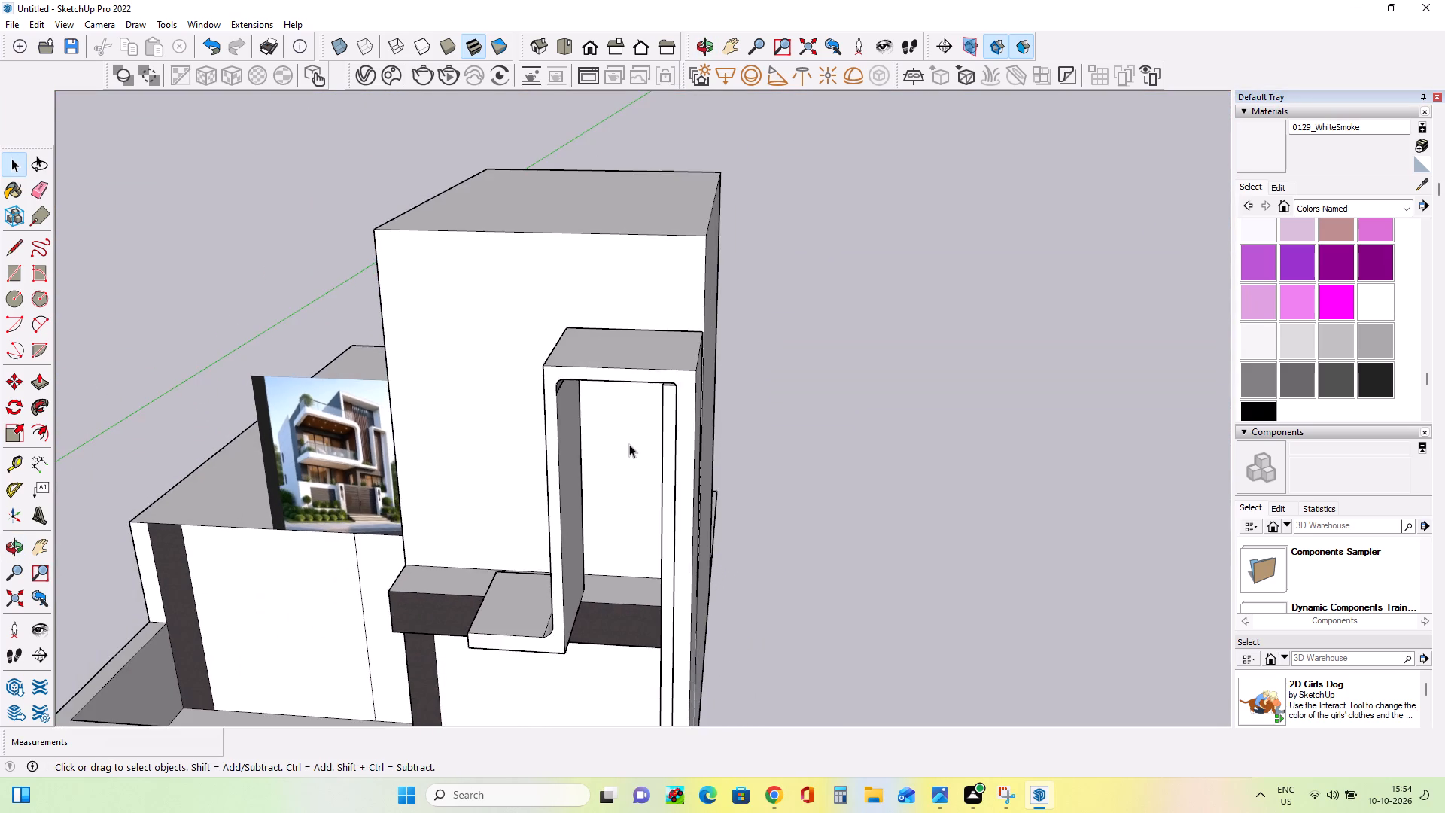
scroll(621, 499, "up", 7)
middle_click_drag(622, 493, 639, 444)
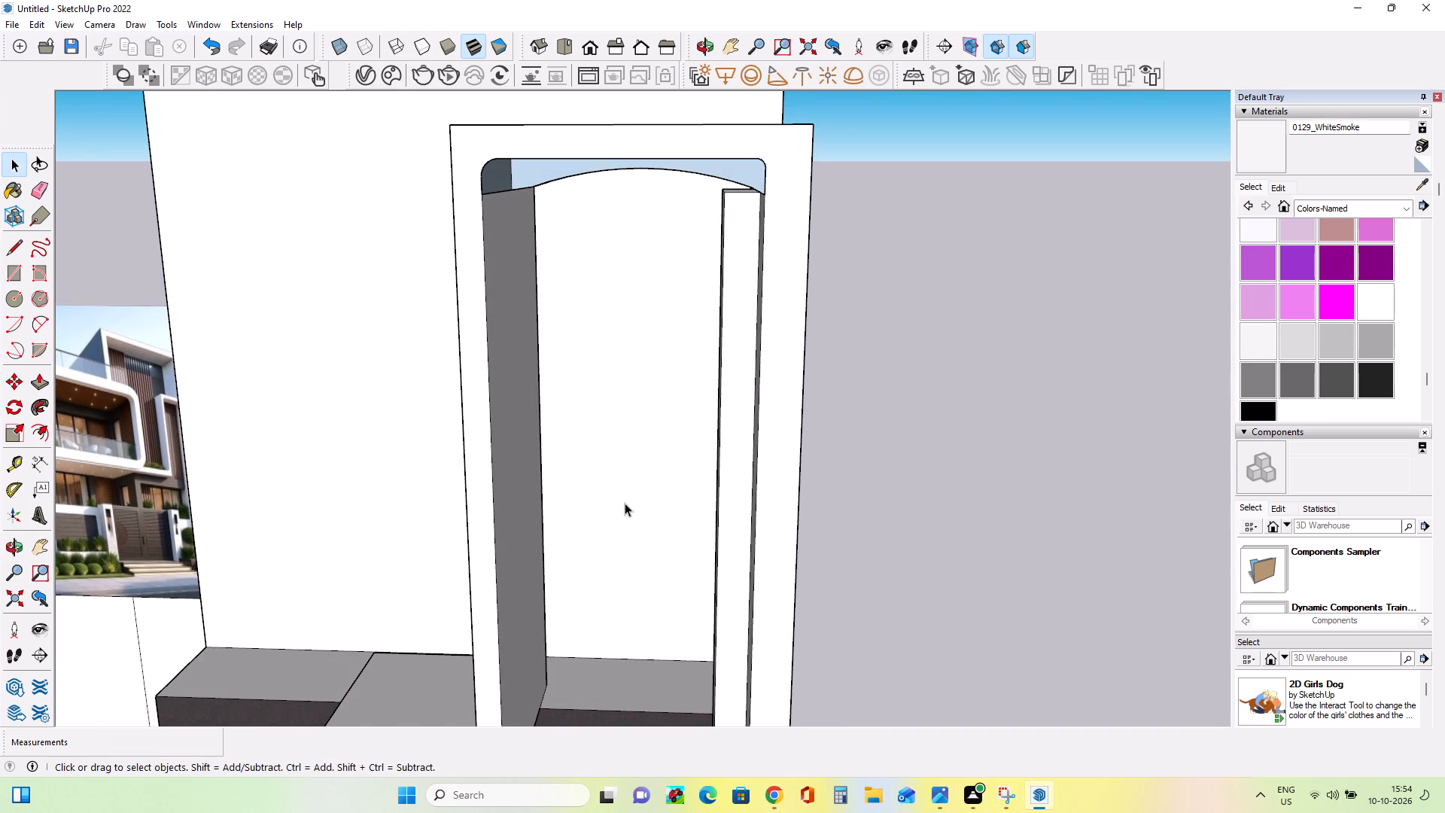
scroll(625, 503, "down", 3)
middle_click_drag(625, 504, 625, 478)
scroll(625, 474, "down", 1)
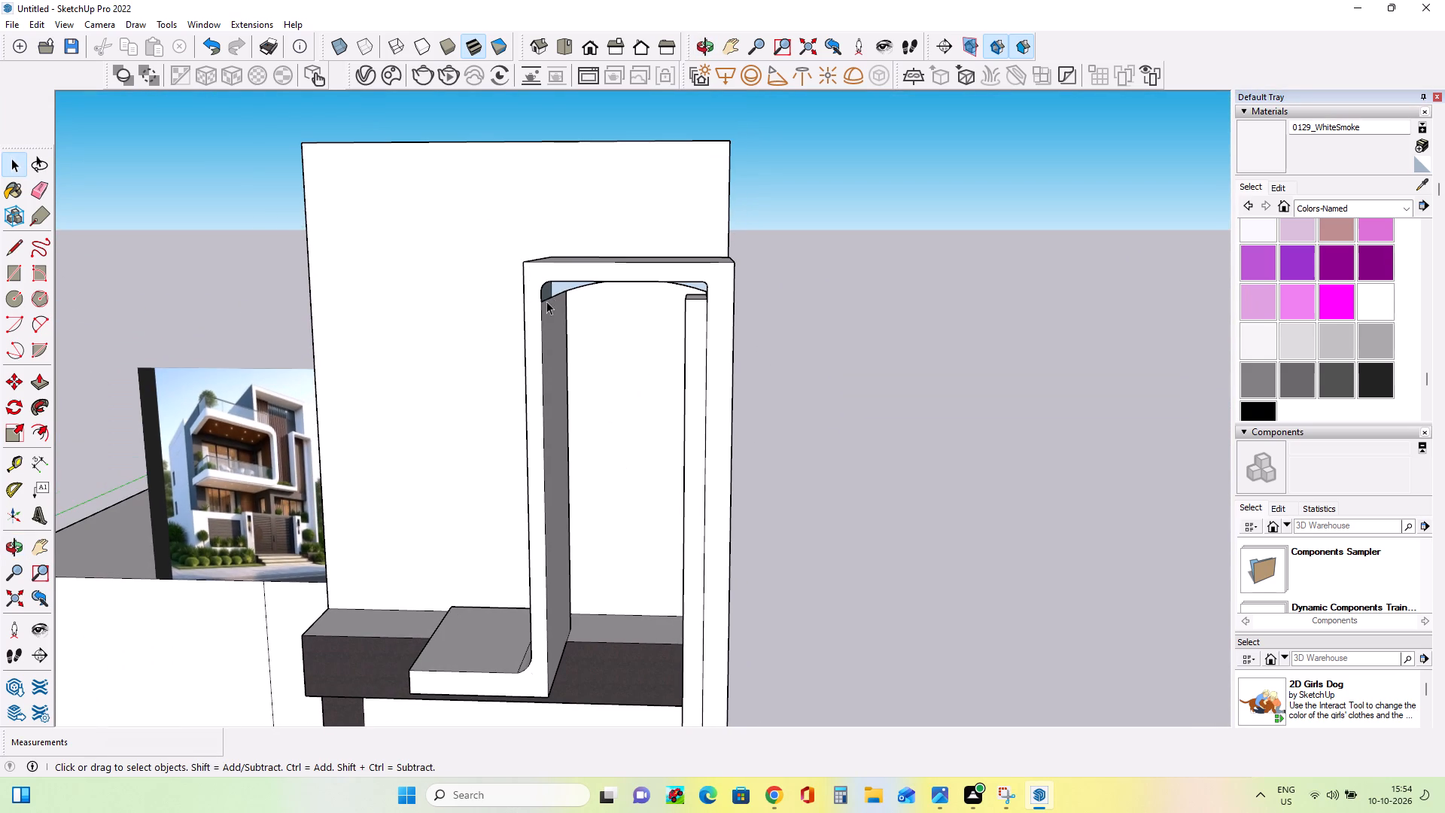
scroll(549, 291, "up", 4)
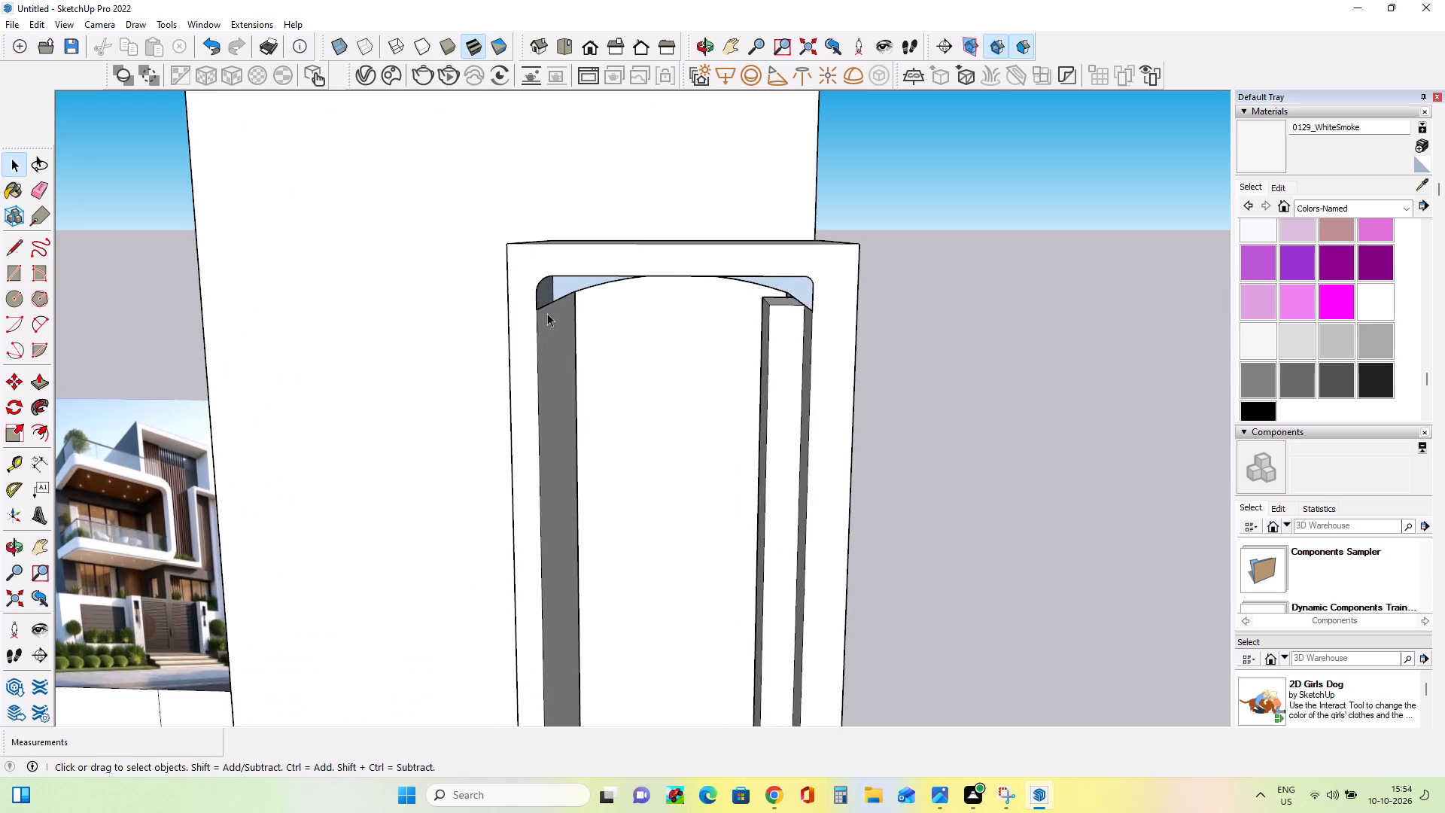
scroll(547, 313, "up", 1)
middle_click_drag(547, 313, 554, 291)
Draw a rectangle about 5' 3" wide across the rear side of the frame opening, up to the line joining the rear arch's endpoints.
left_click(19, 251)
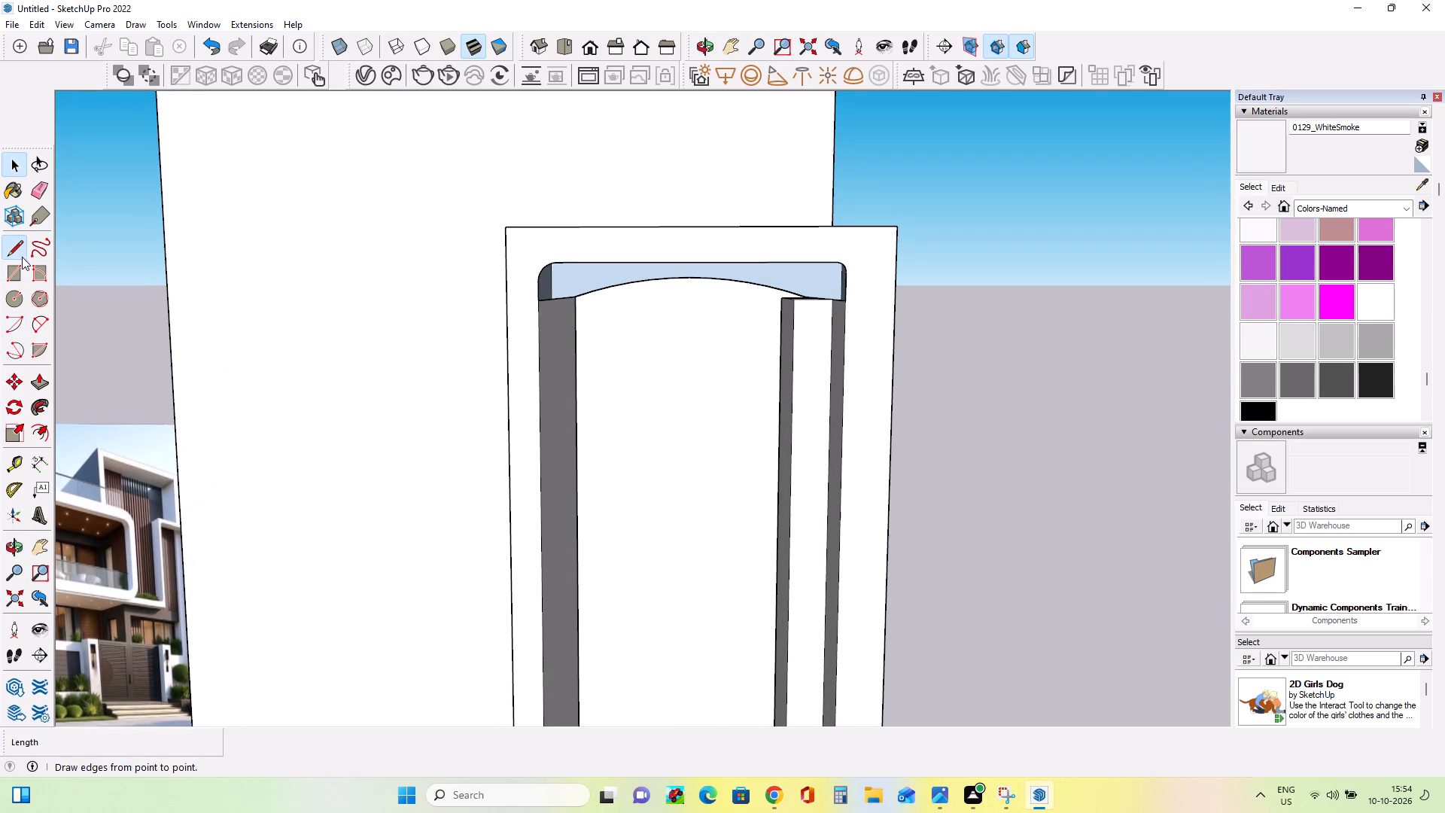
left_click(18, 276)
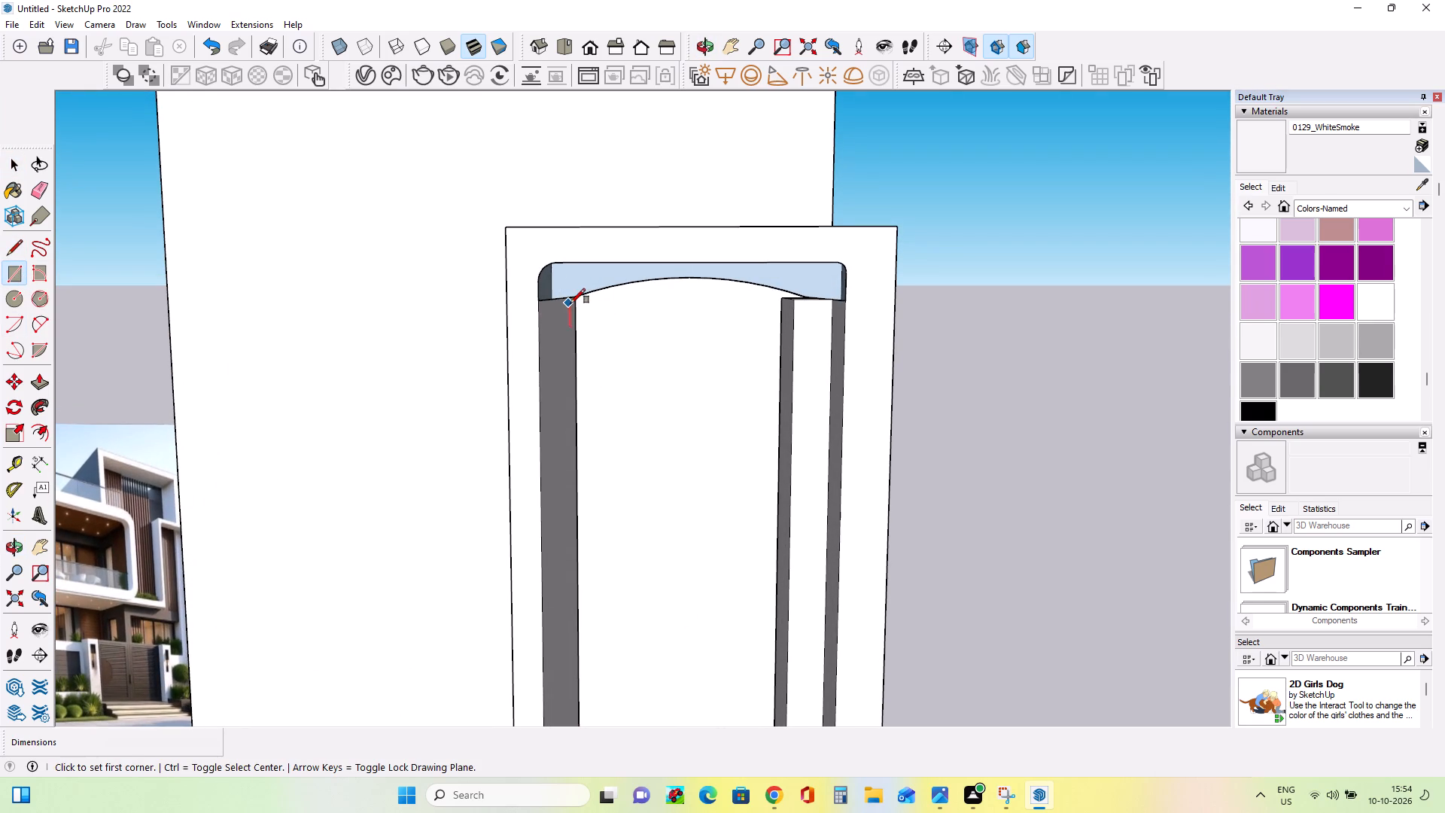
left_click(542, 342)
middle_click_drag(738, 340, 368, 386)
middle_click_drag(688, 390, 229, 397)
key("Escape")
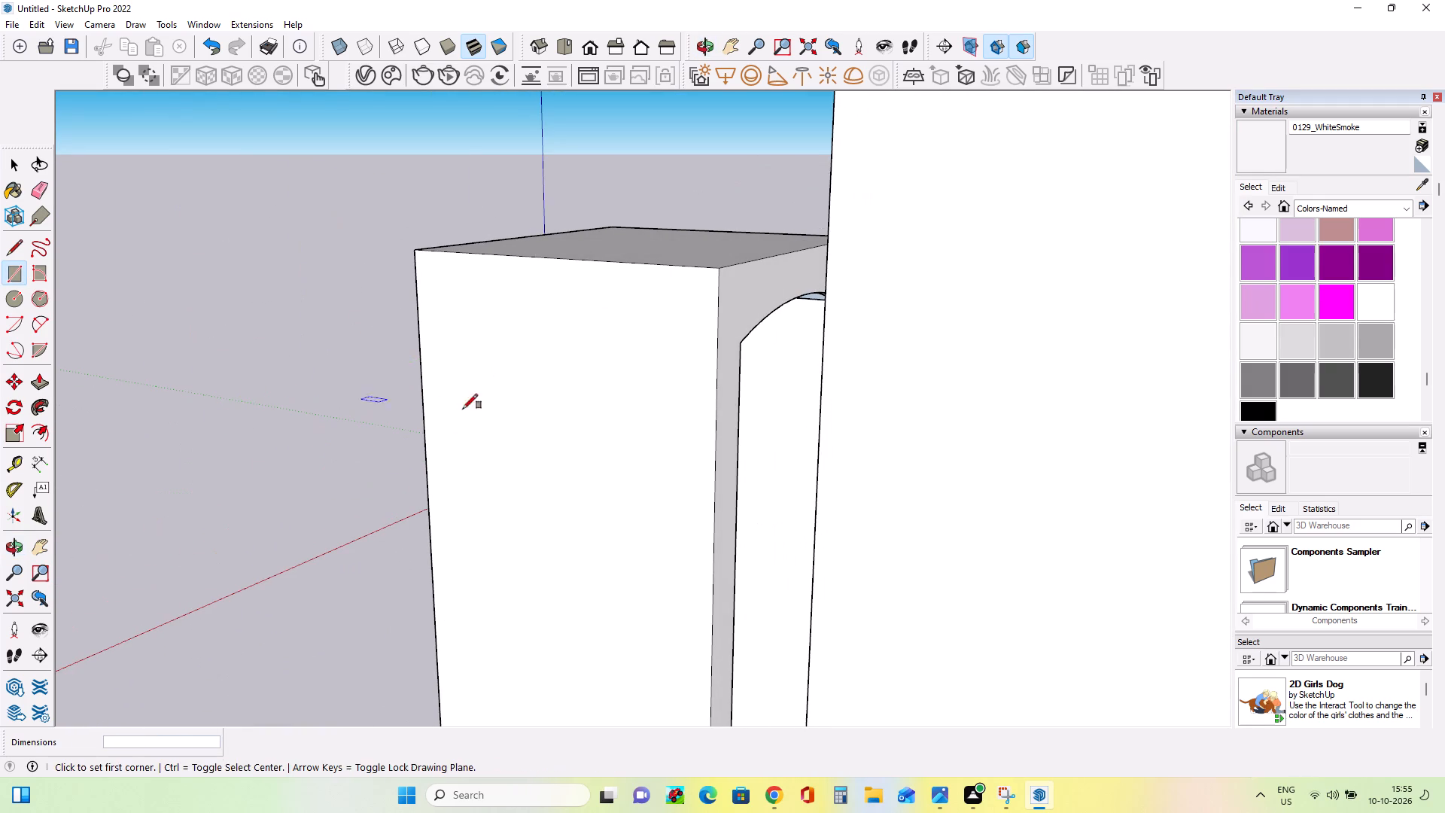
middle_click_drag(531, 408, 444, 358)
scroll(602, 379, "up", 3)
middle_click_drag(607, 382, 643, 442)
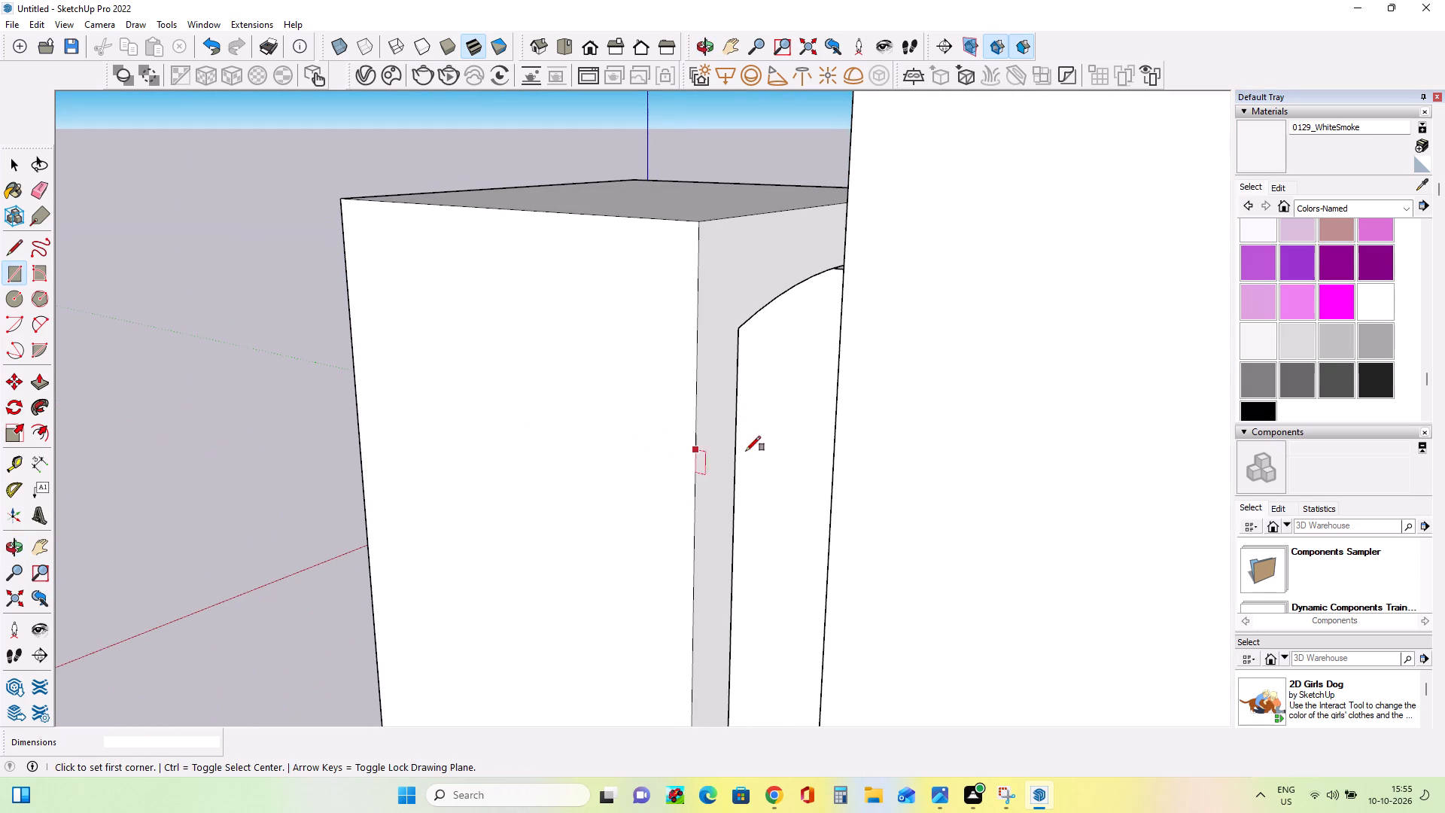
left_click(735, 430)
middle_click_drag(672, 374, 758, 476)
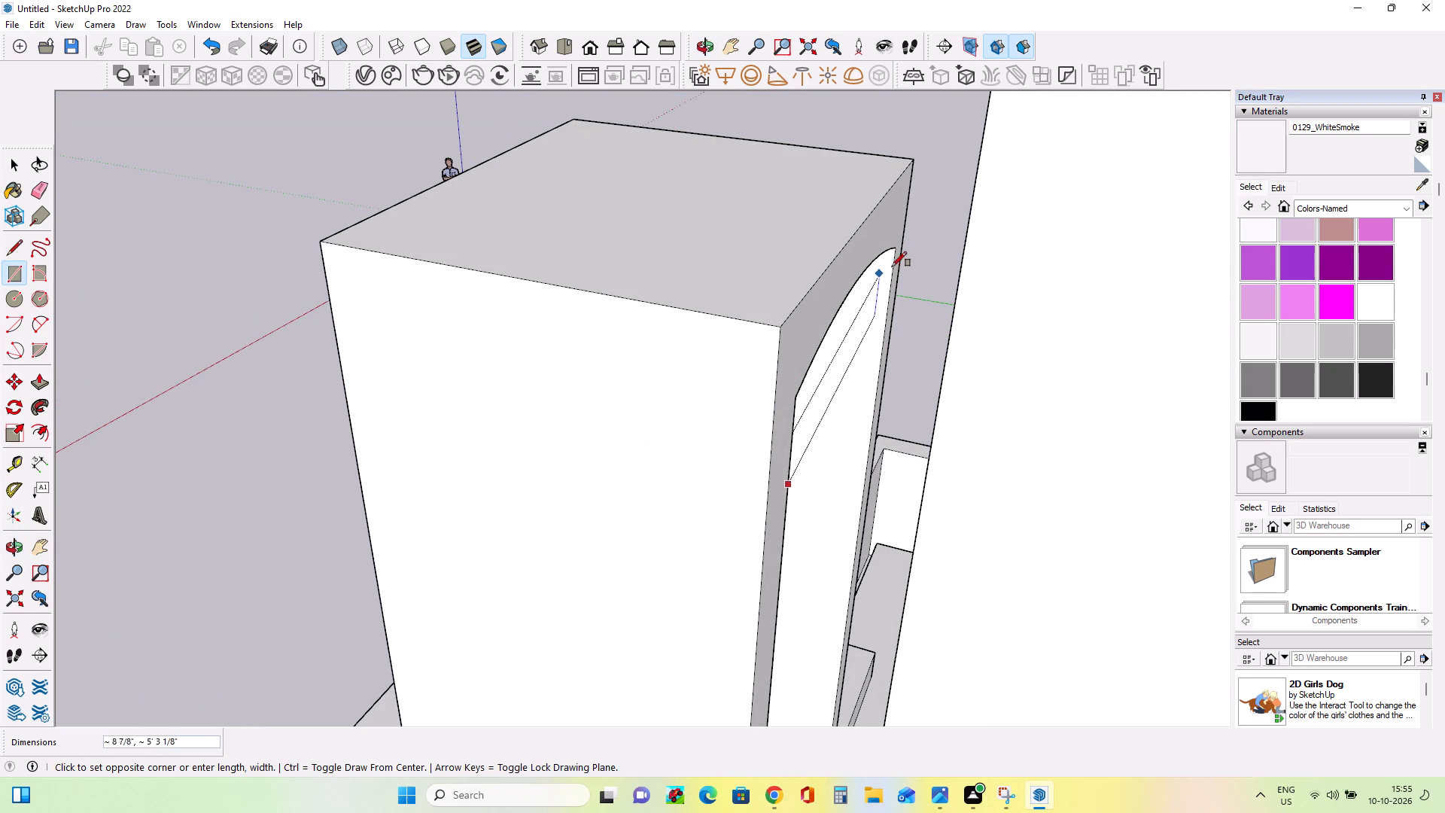
left_click(899, 245)
middle_click_drag(865, 373, 765, 342)
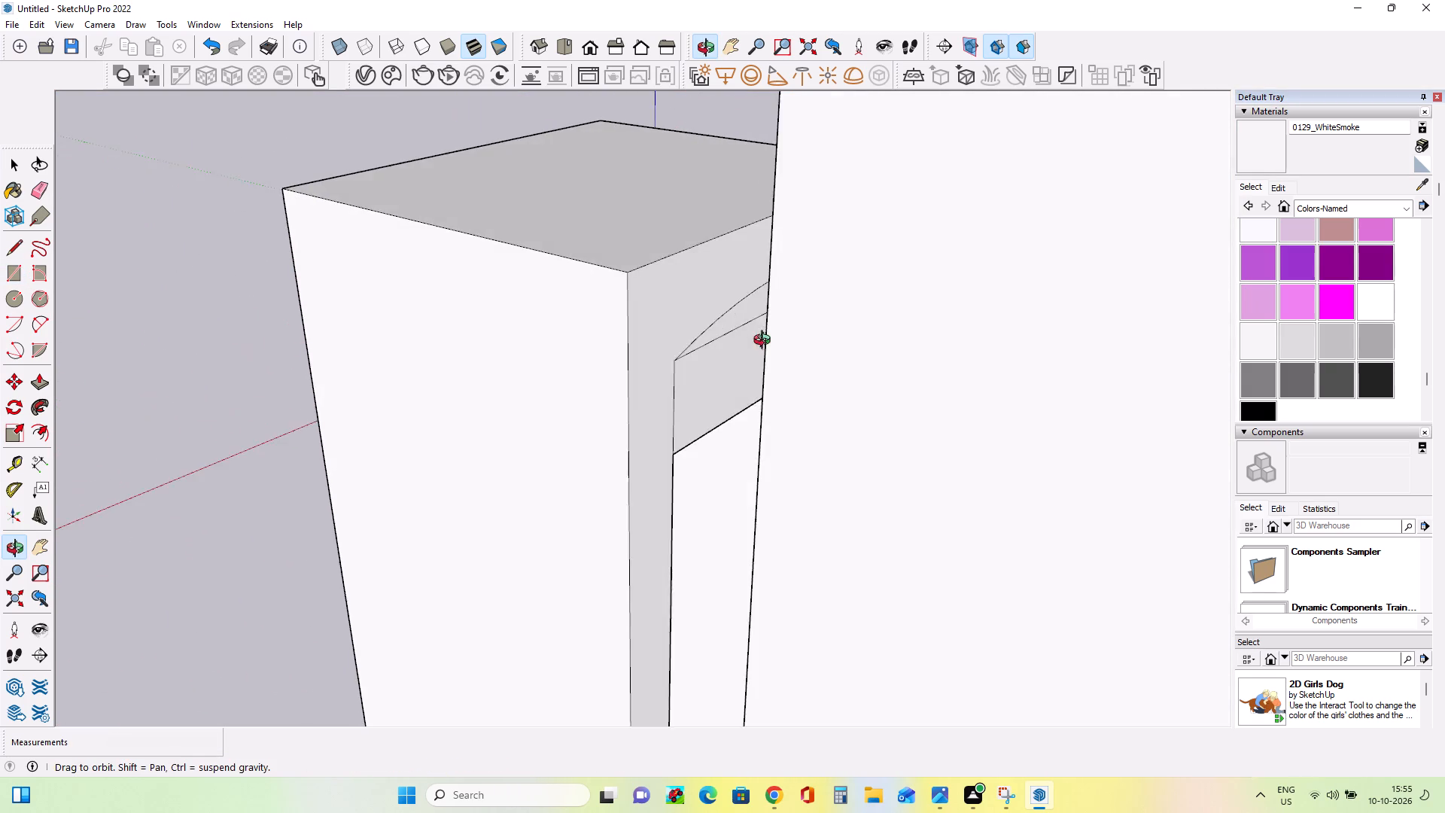
middle_click_drag(765, 342, 777, 351)
middle_click_drag(717, 352, 729, 360)
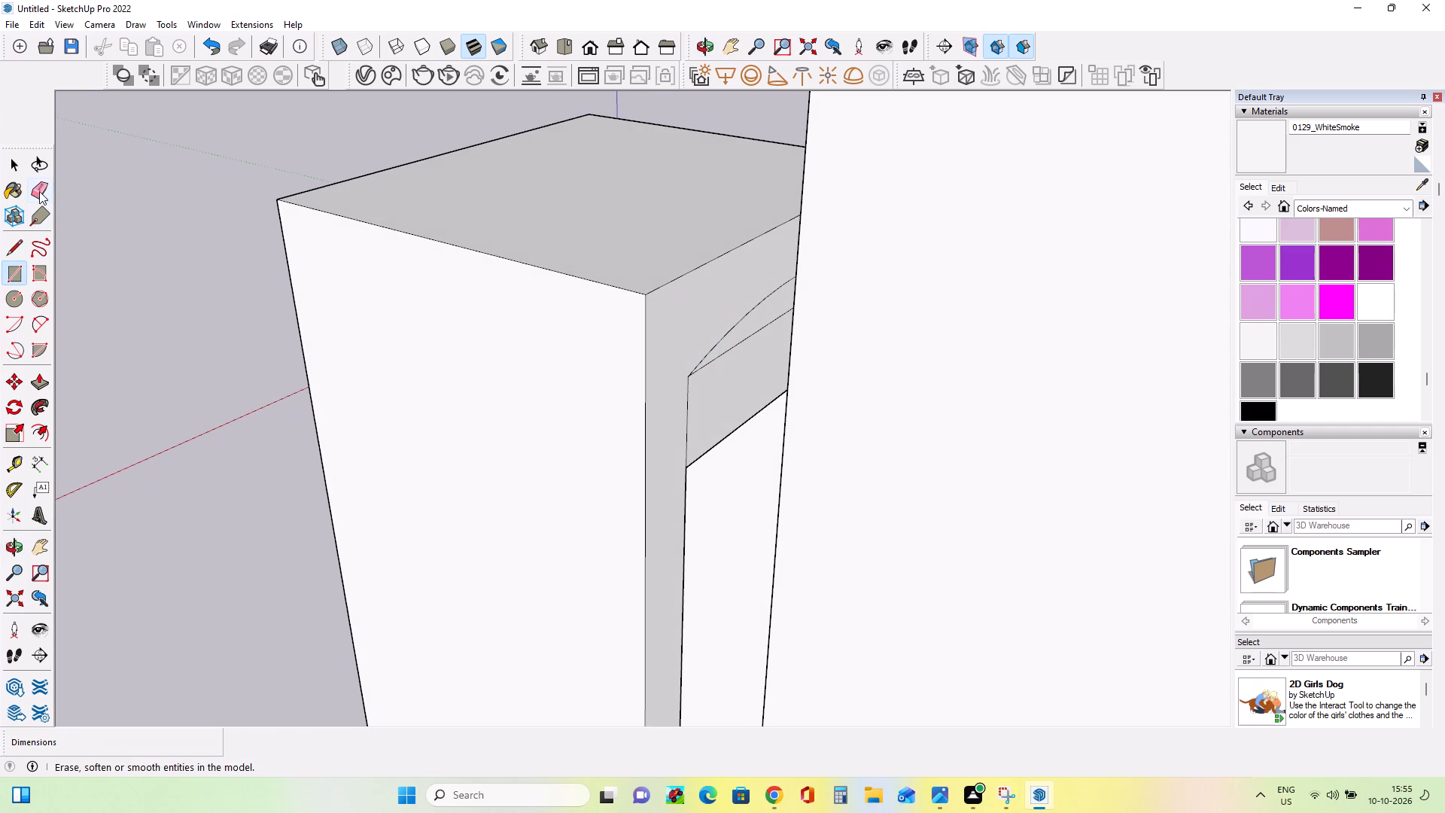
Erase the arch curve on the frame's rear side and delete the face filling the upper part of the rear opening.
left_click(39, 191)
left_click(729, 331)
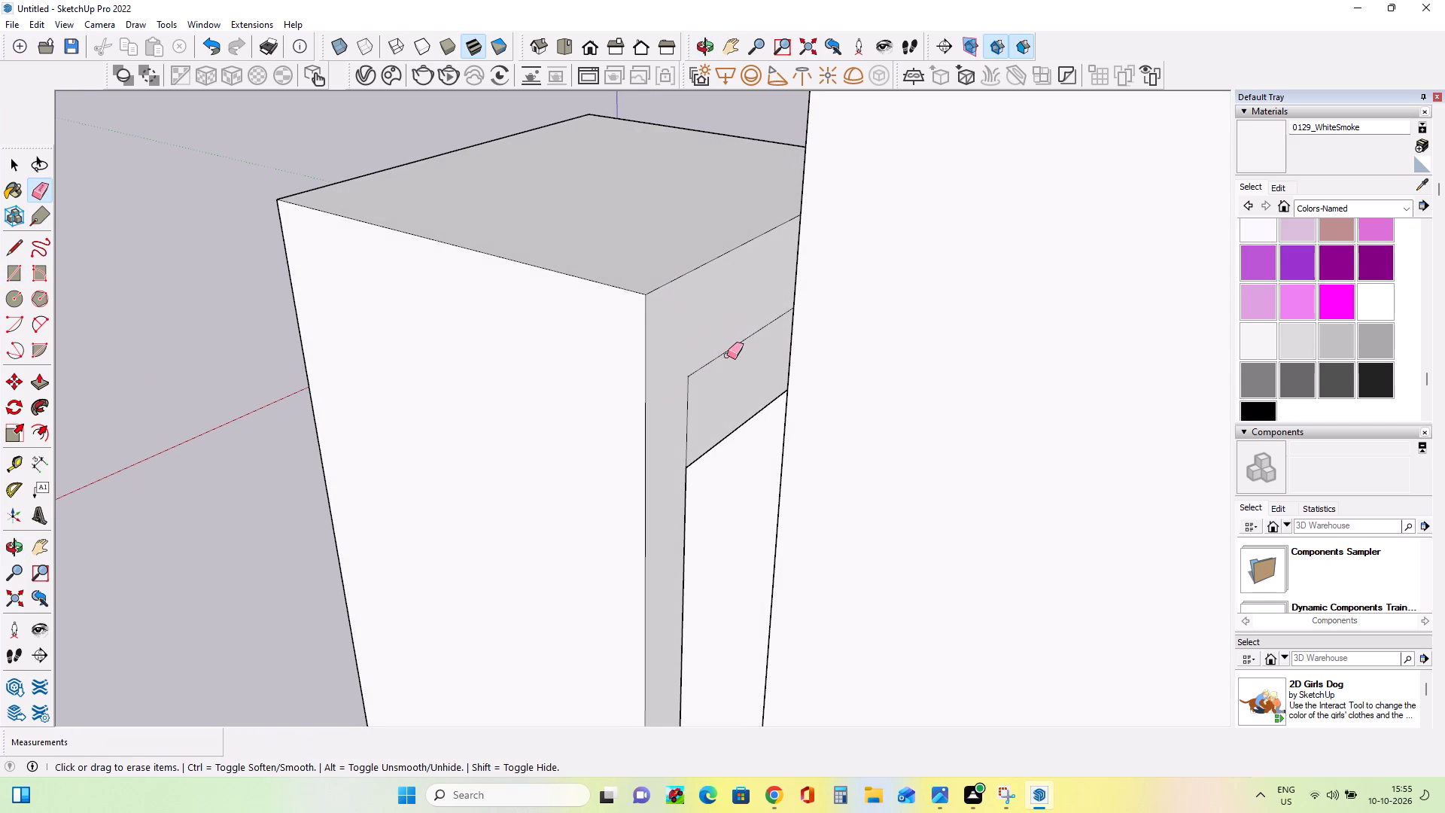
middle_click(726, 407)
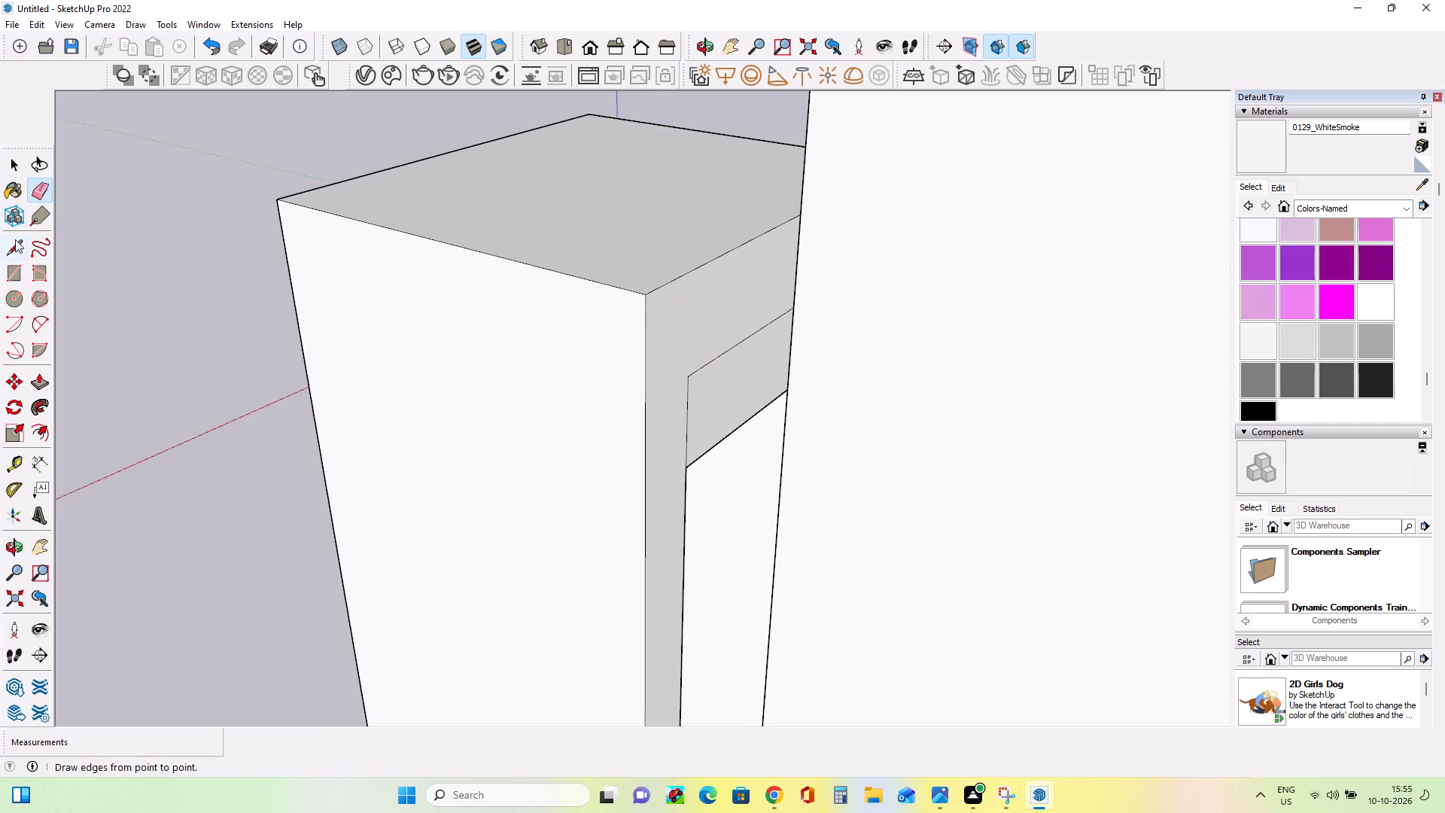
left_click(38, 194)
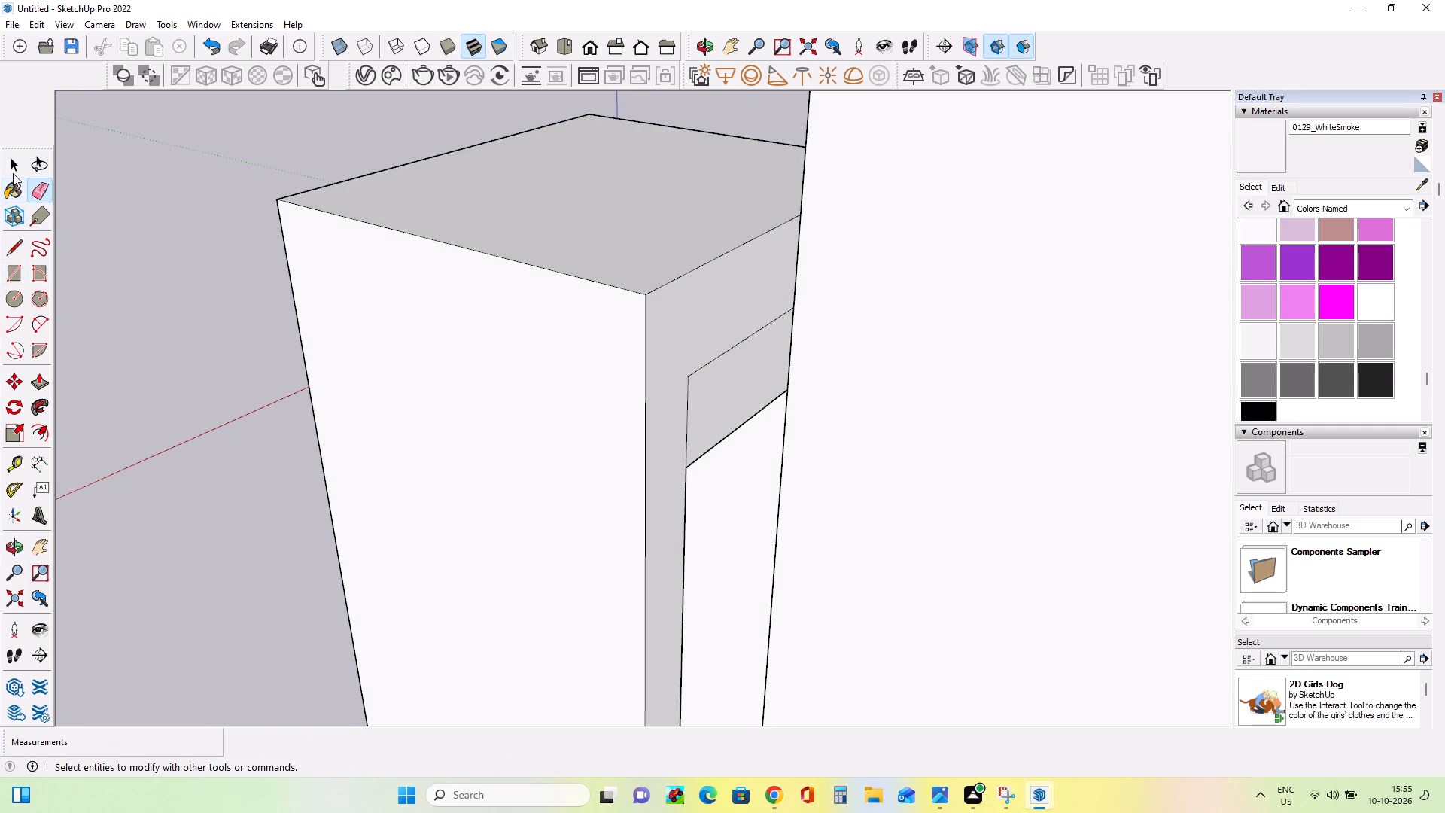
left_click(13, 173)
left_click(750, 397)
key("Delete")
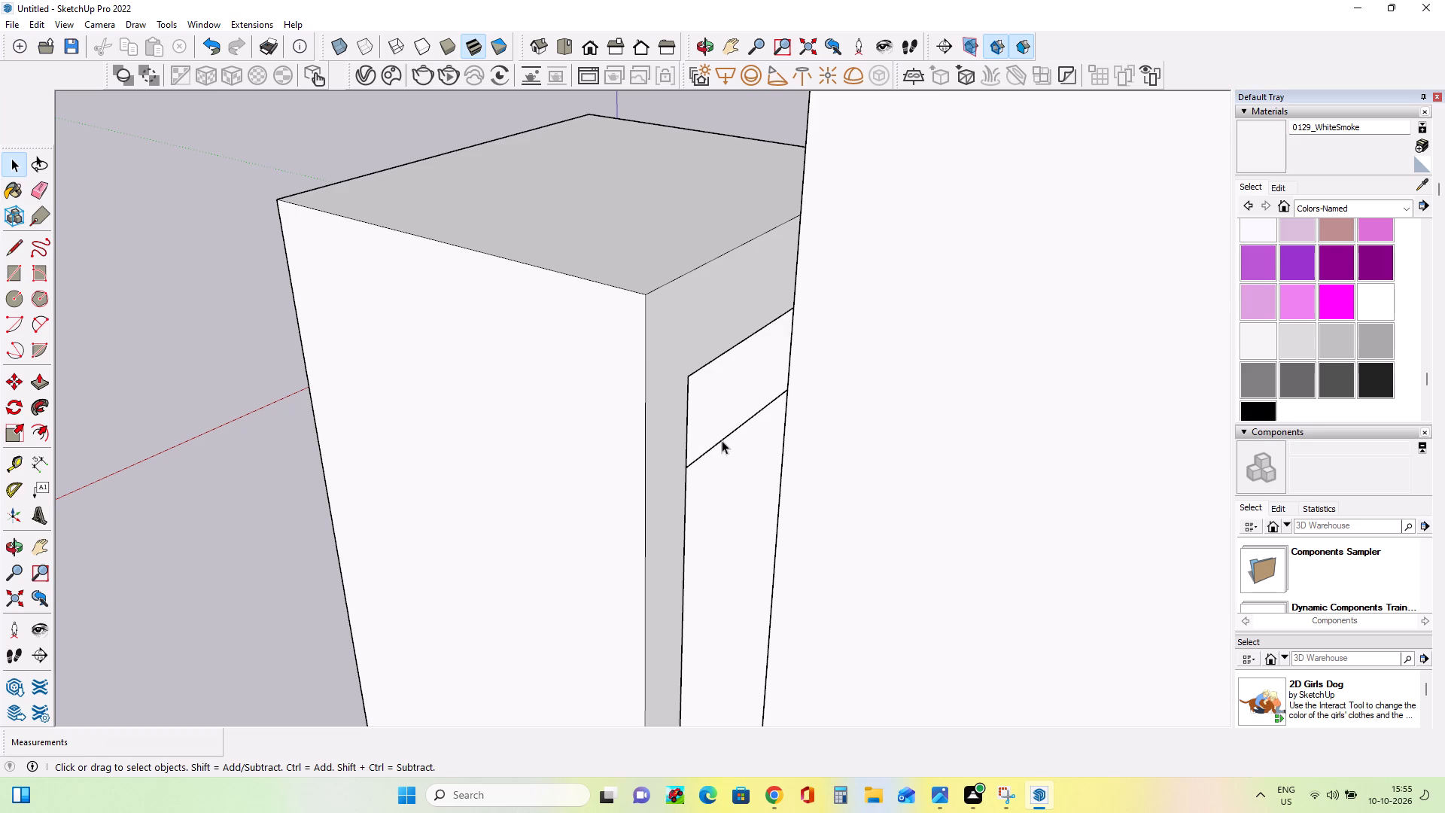
Delete the leftover horizontal line crossing the rear opening below its square top.
middle_click_drag(721, 430, 724, 347)
scroll(719, 349, "up", 3)
left_click(713, 332)
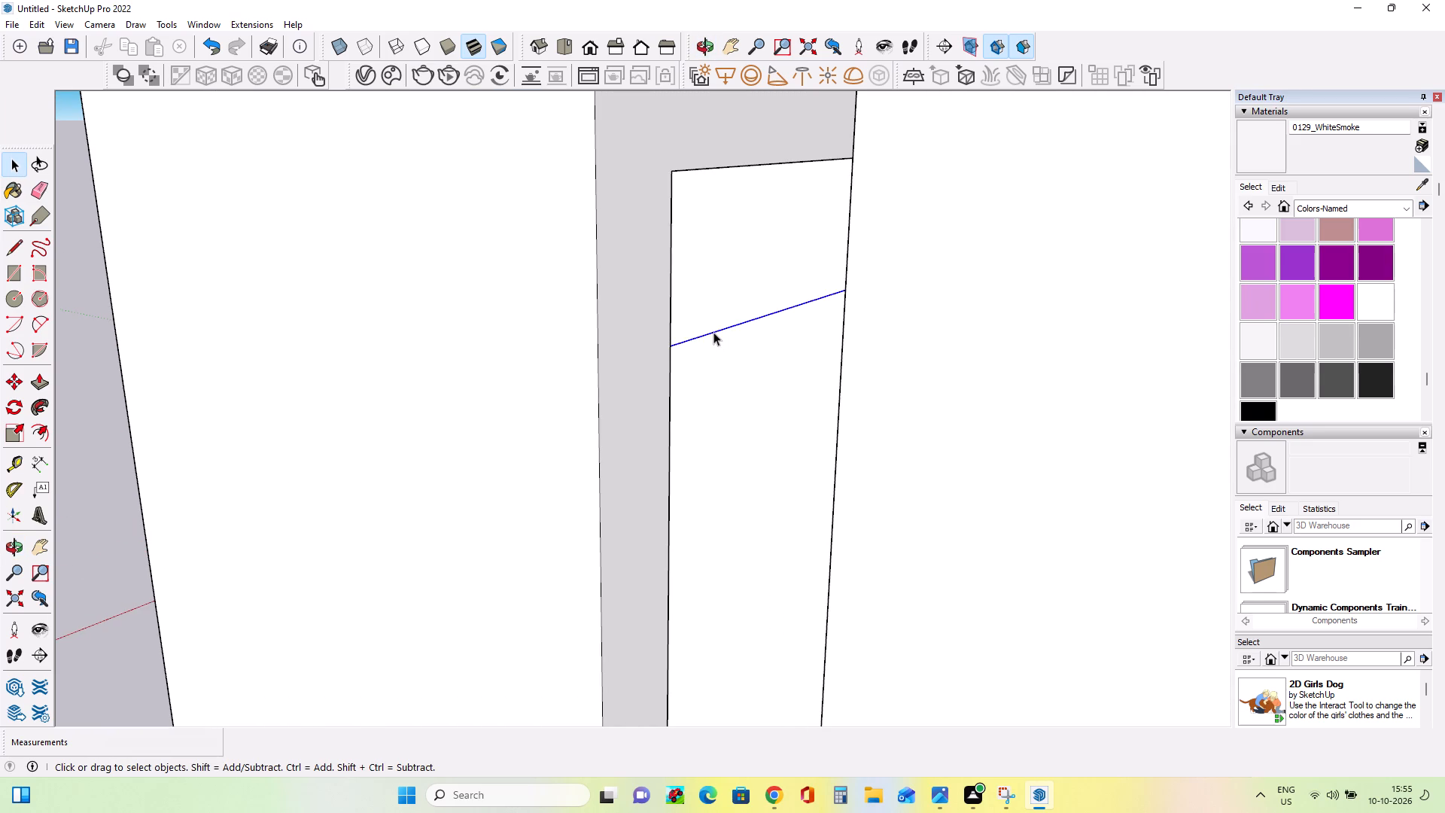
key("Delete")
Examine the inside of the frame opening from the front, including the remaining arch and surfaces behind its rounded top.
middle_click_drag(518, 399, 962, 404)
scroll(962, 404, "down", 4)
scroll(859, 406, "down", 3)
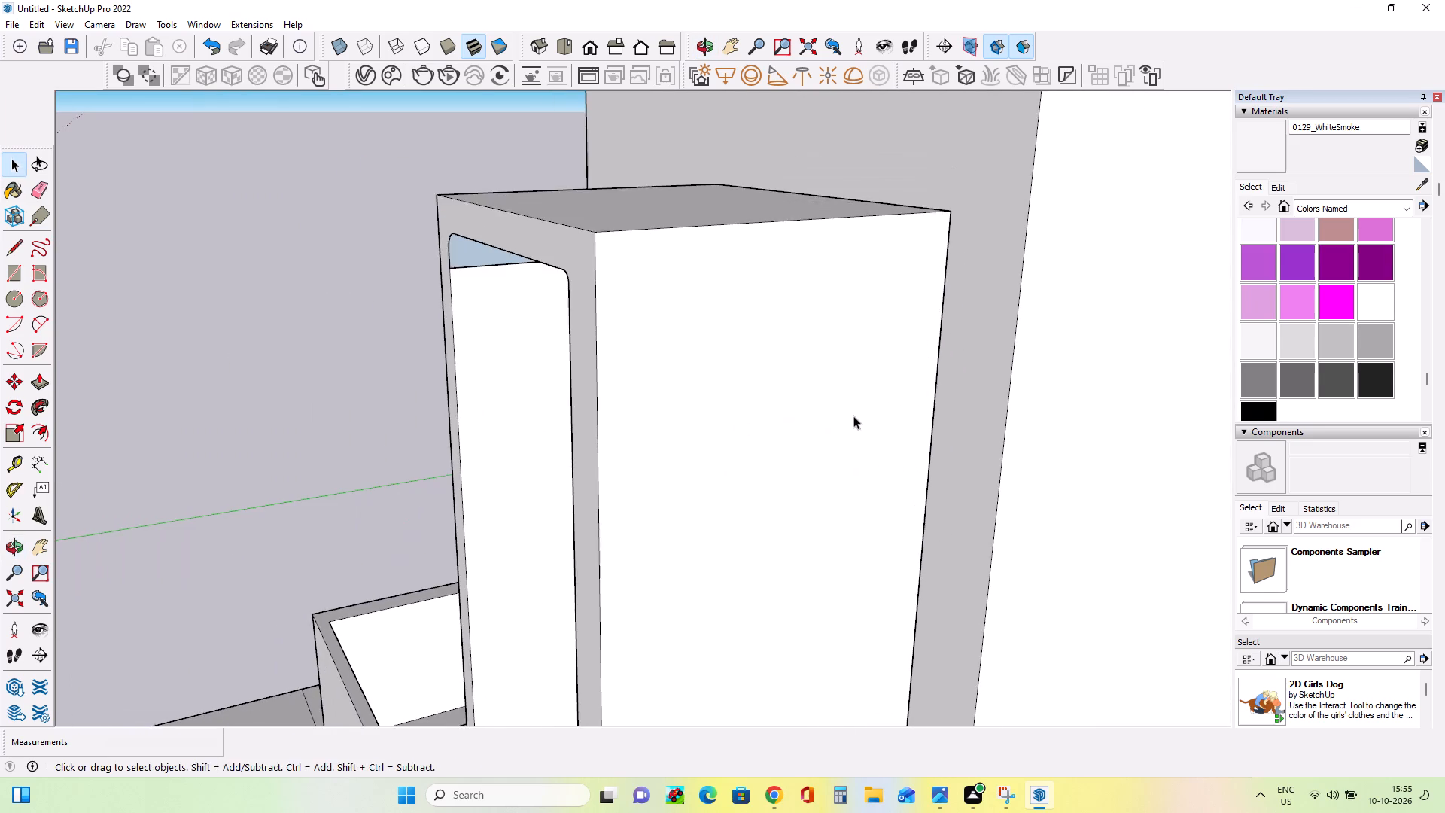
middle_click_drag(538, 422, 759, 313)
scroll(716, 258, "up", 1)
middle_click_drag(720, 258, 814, 274)
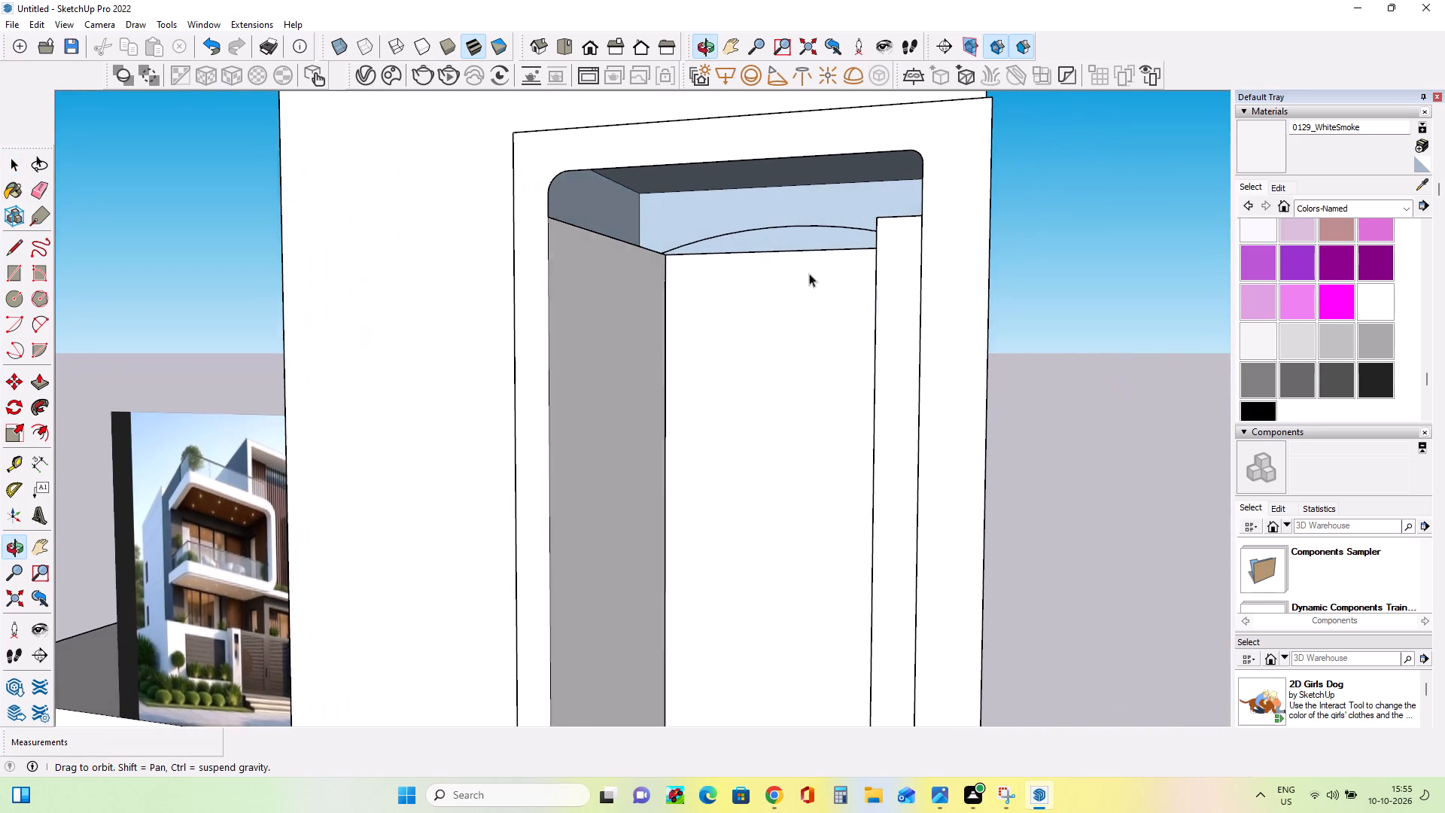
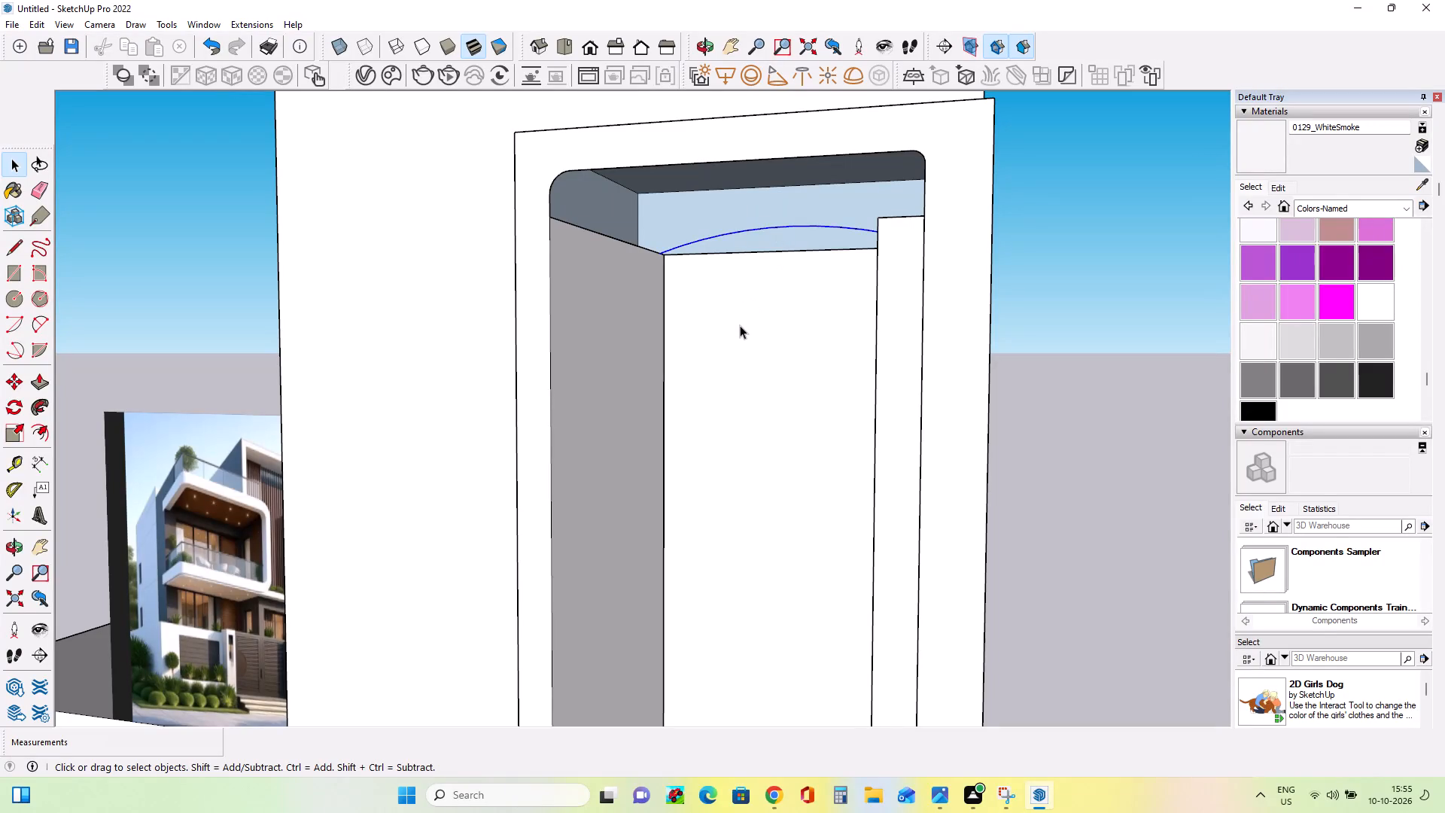
Delete the selected arc above the top edge of the recess's back wall.
key("Delete")
Draw a rectangular strip about 5' 11" by 5" along the top of the recess's inner side wall.
middle_click_drag(752, 339, 999, 345)
middle_click_drag(575, 397, 595, 407)
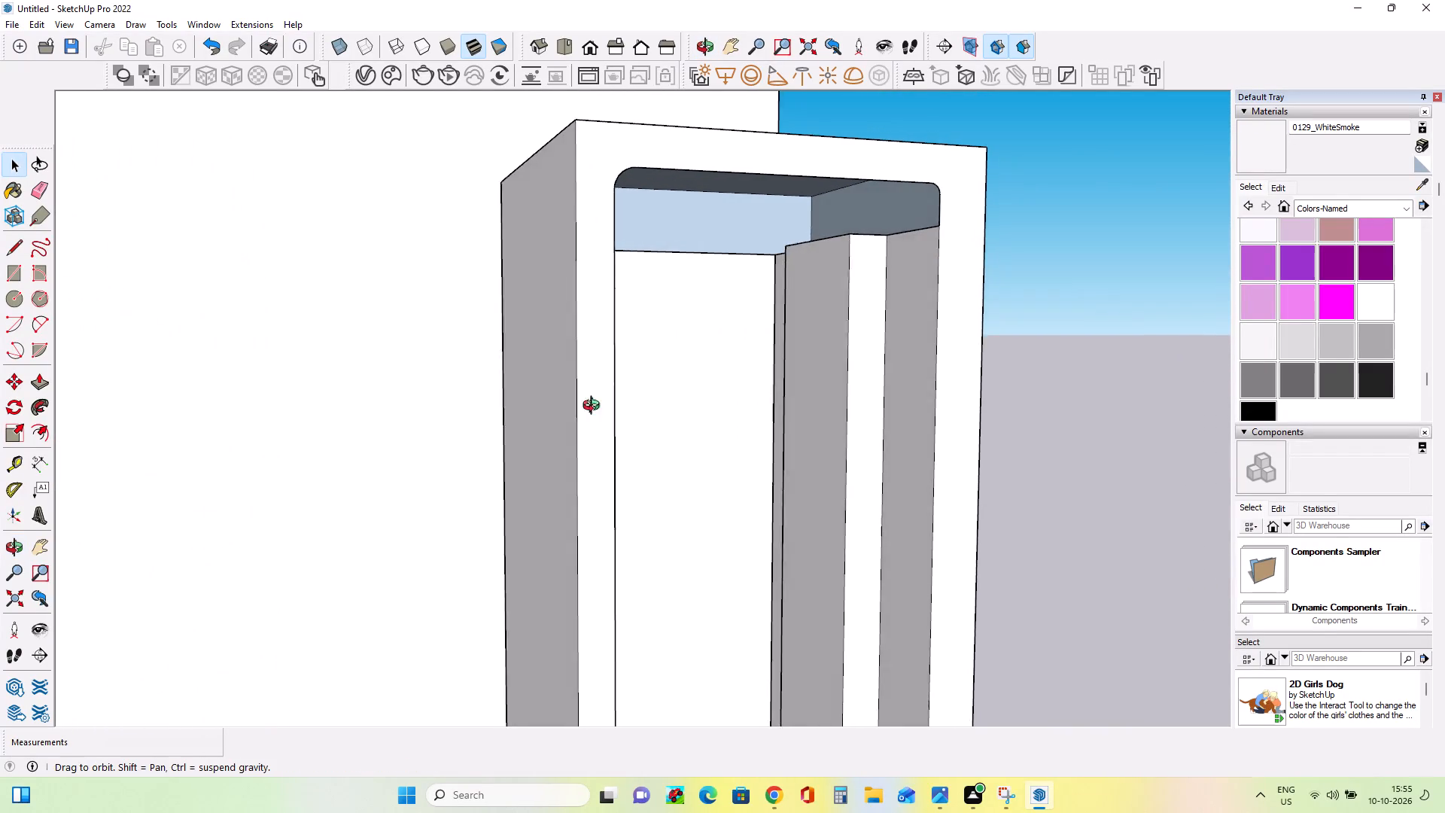
middle_click_drag(595, 407, 562, 430)
middle_click_drag(716, 376, 576, 374)
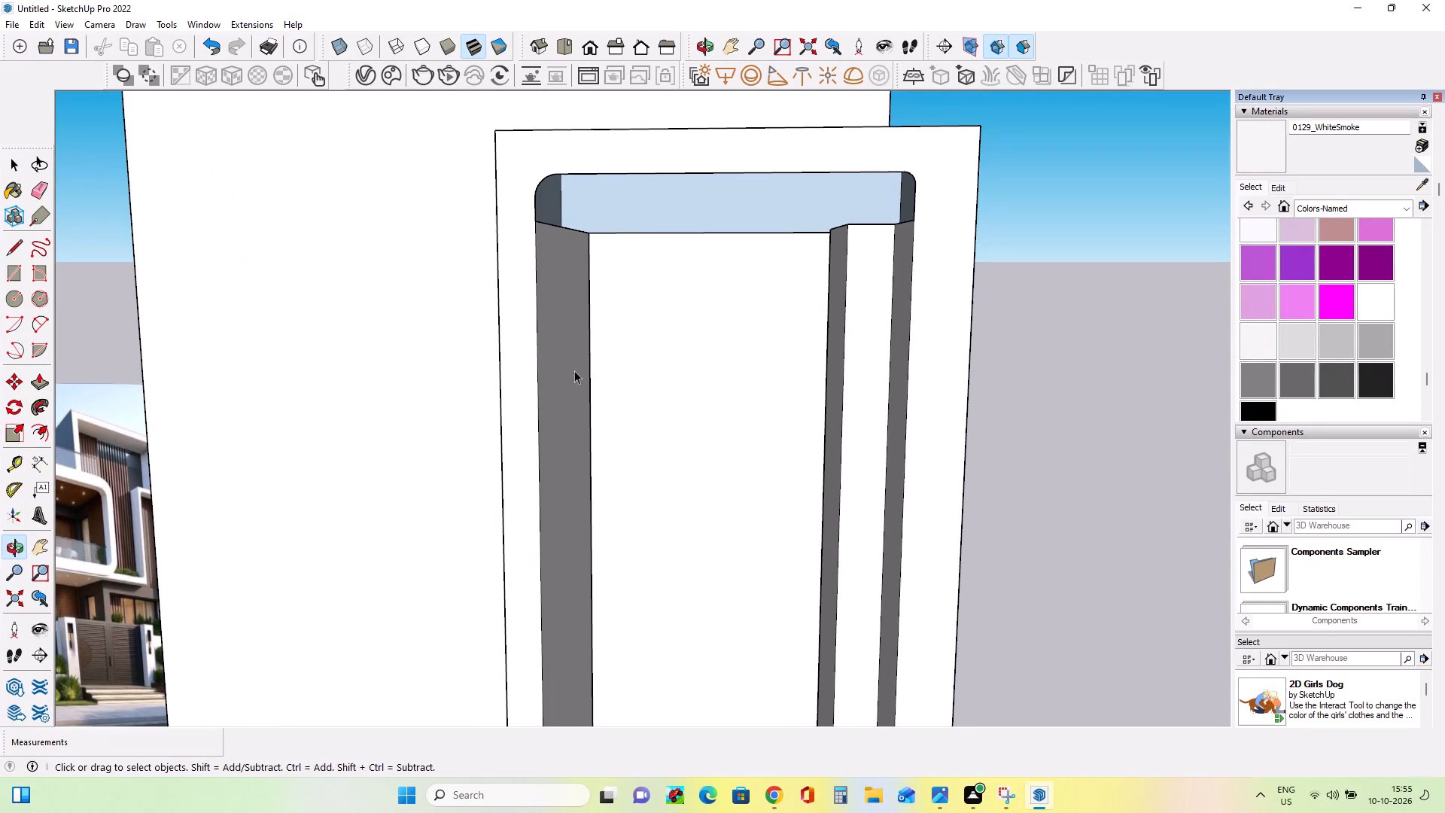
left_click(13, 266)
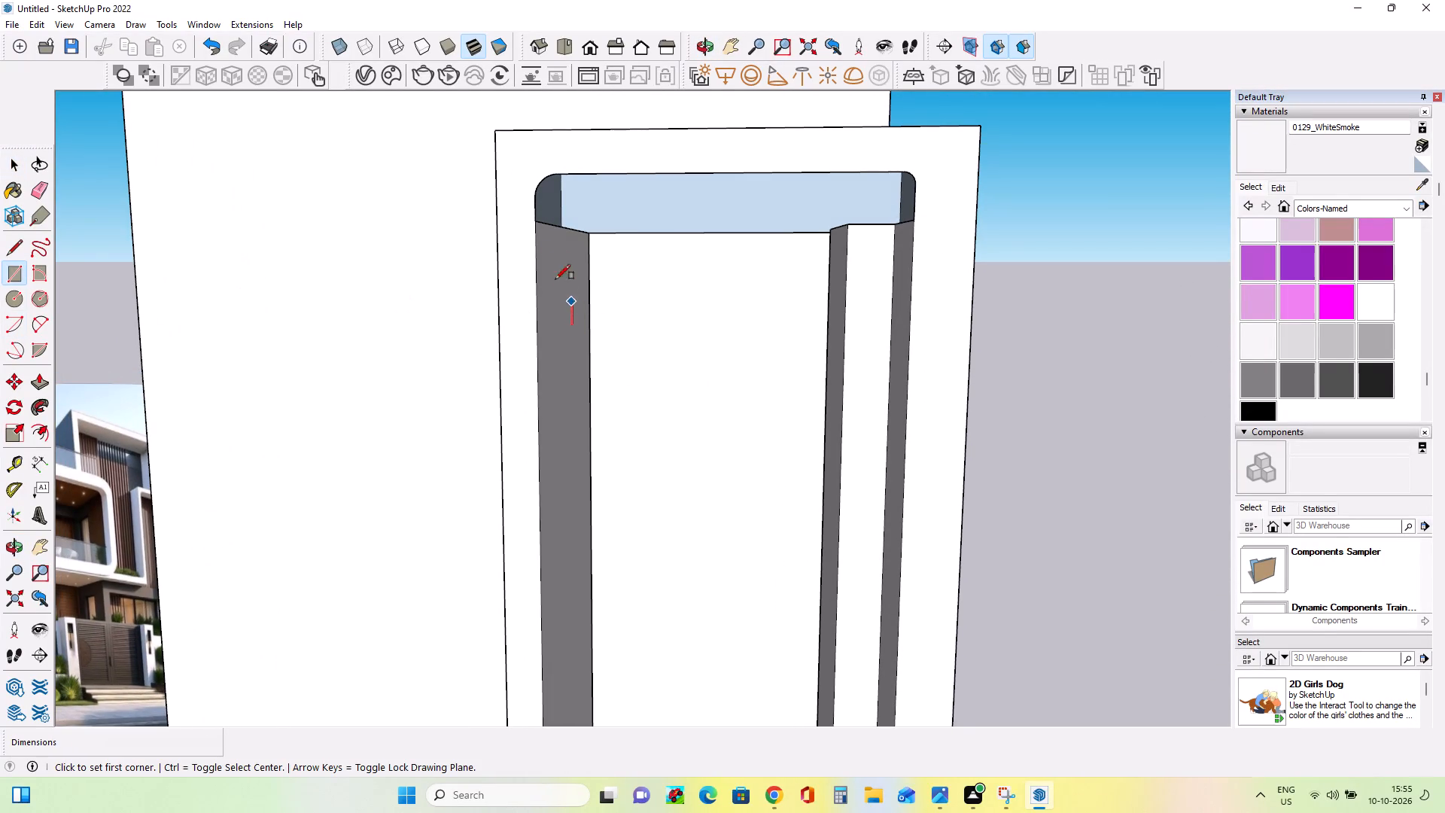
left_click(539, 223)
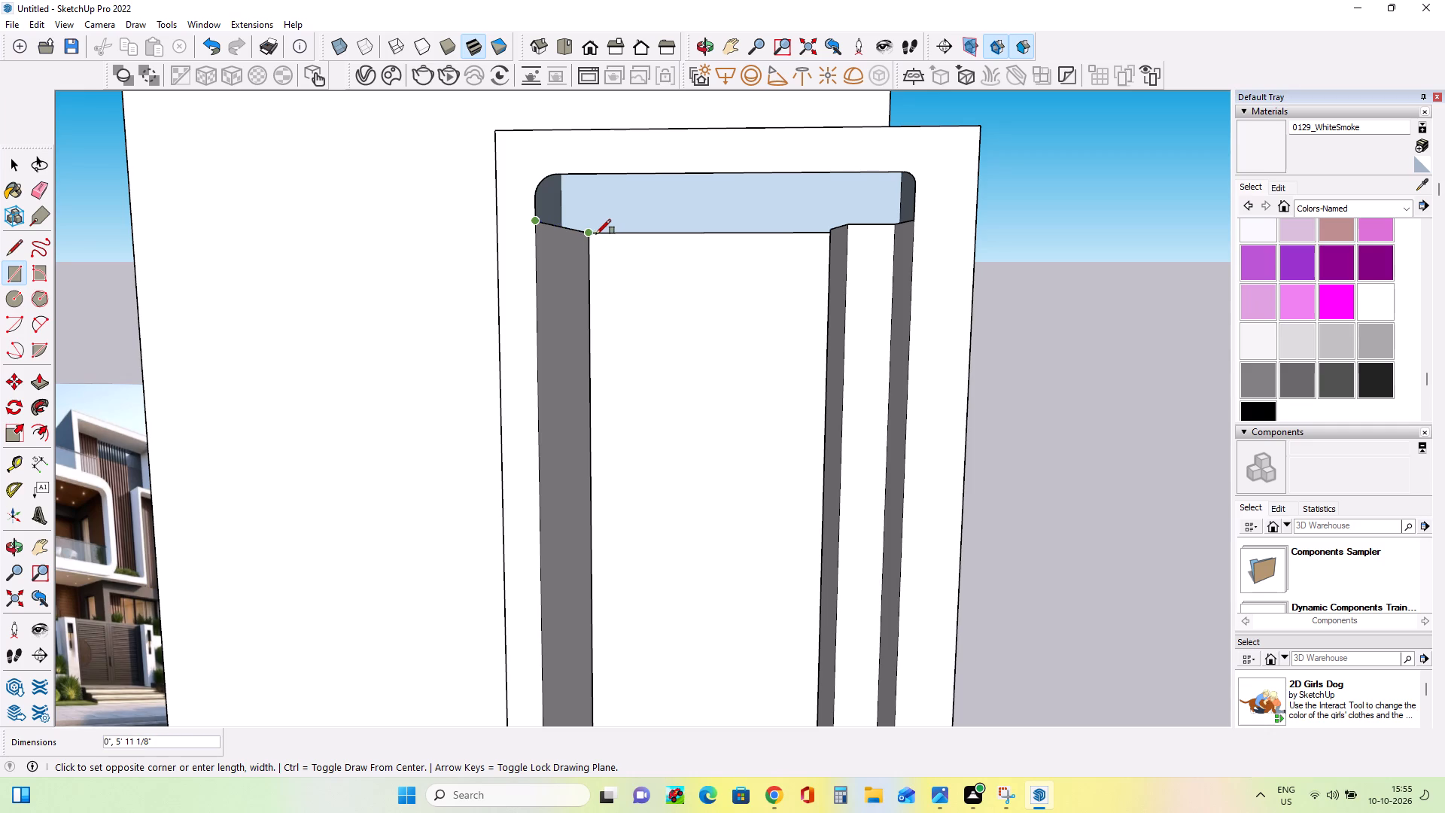
left_click(593, 235)
middle_click_drag(601, 204, 576, 152)
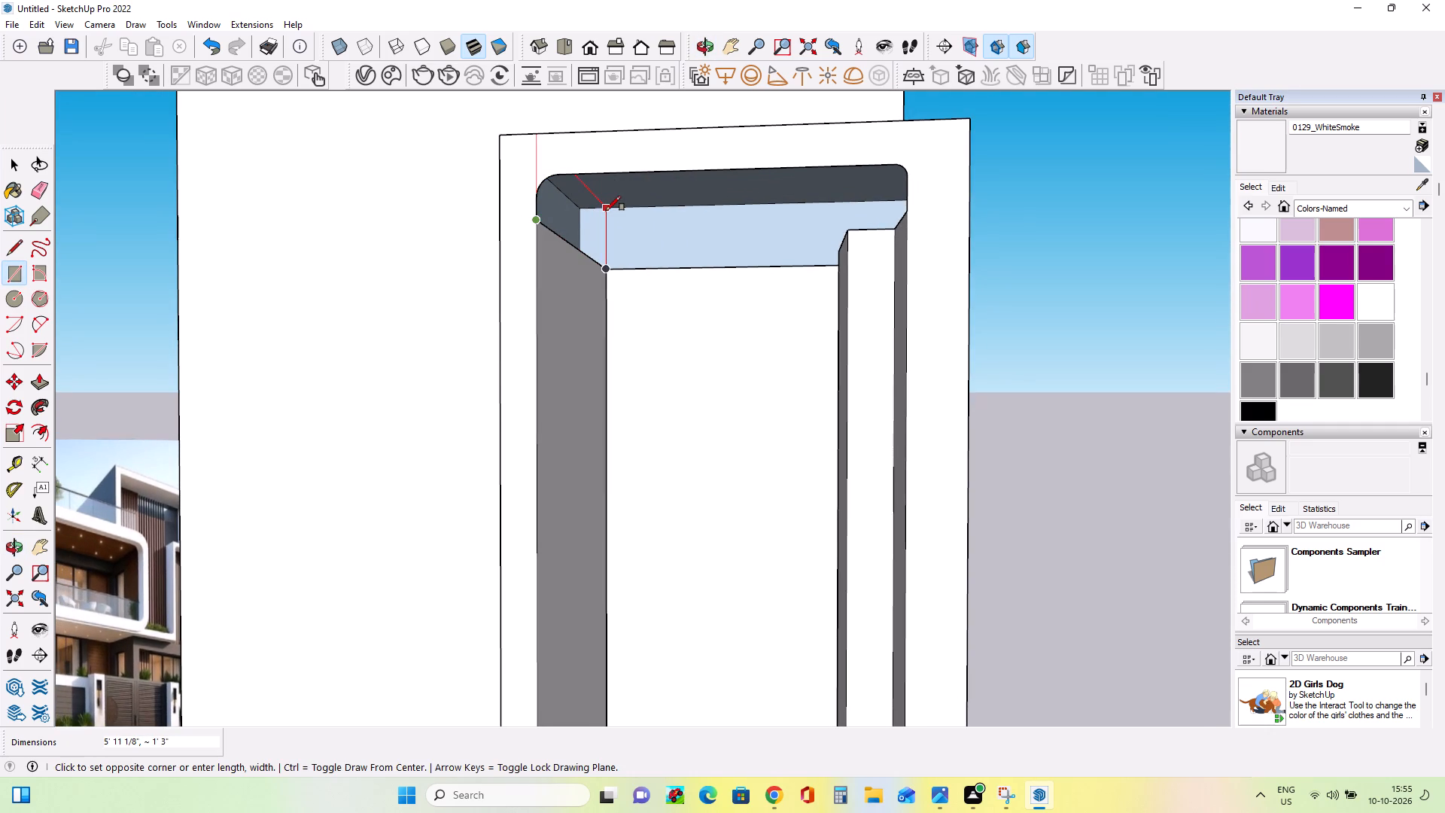
left_click(619, 249)
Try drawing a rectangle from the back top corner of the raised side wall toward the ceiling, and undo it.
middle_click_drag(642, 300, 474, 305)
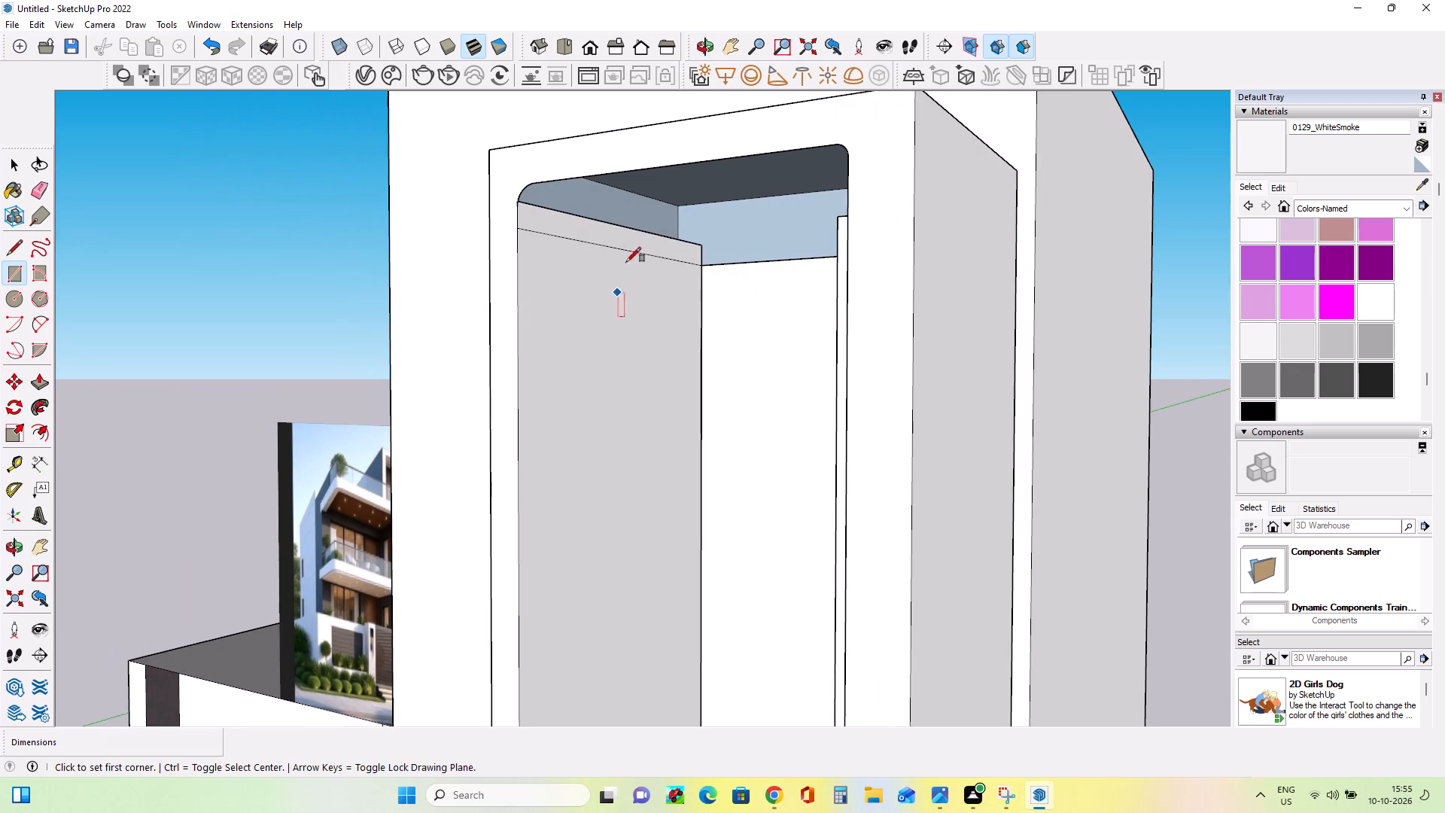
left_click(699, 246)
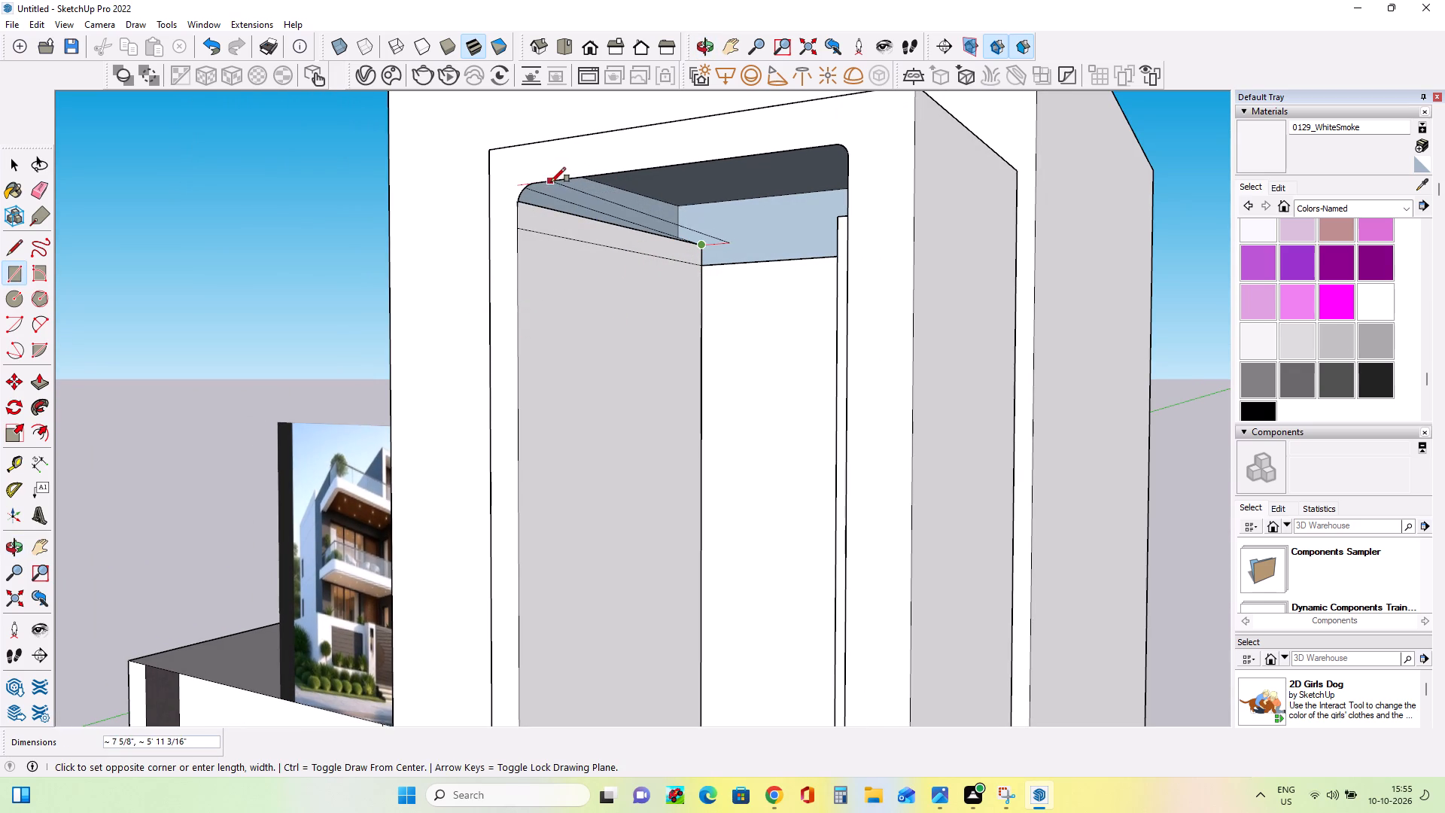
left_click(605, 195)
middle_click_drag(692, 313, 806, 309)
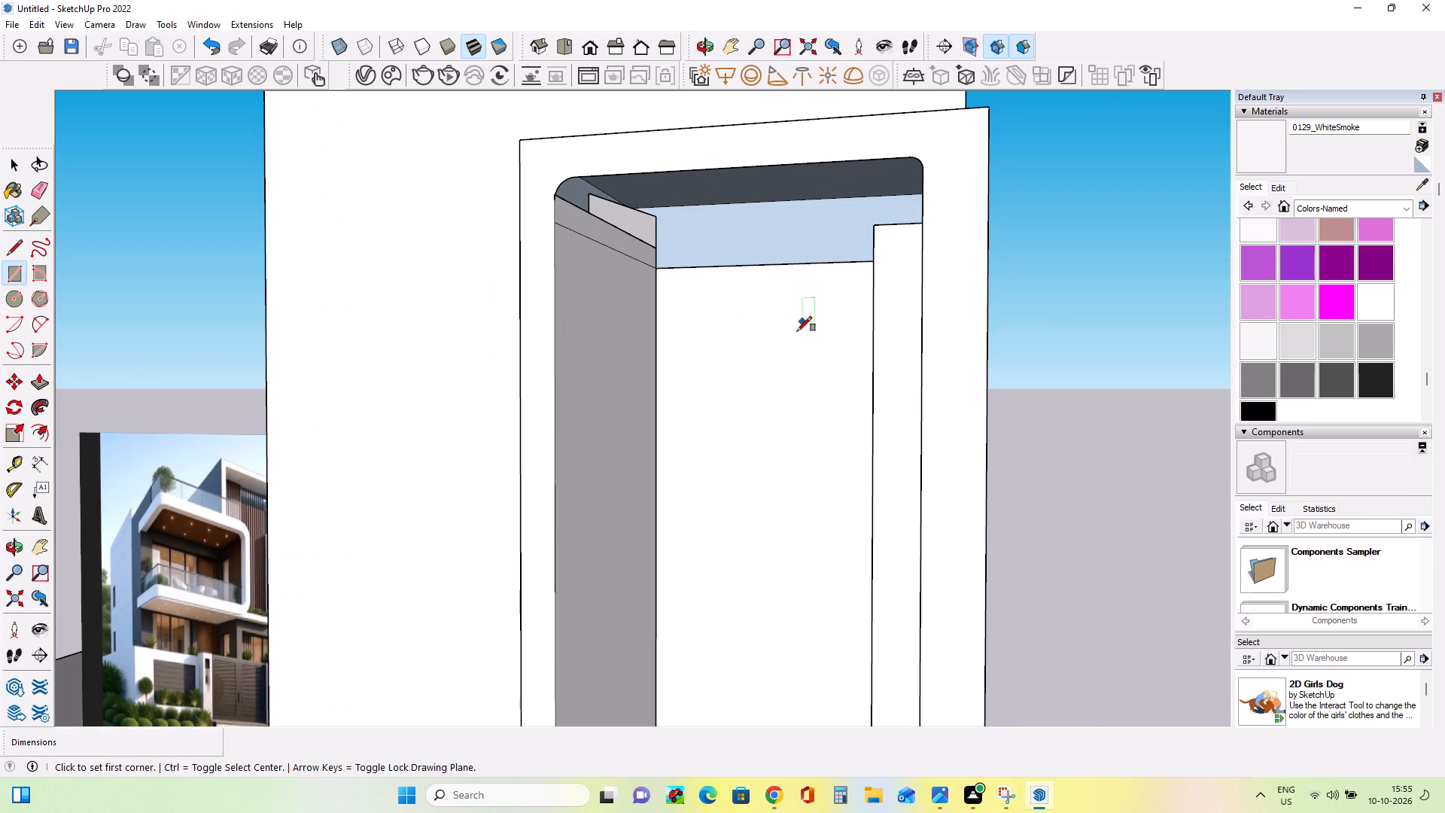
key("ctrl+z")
Push/Pull the top face of the pillar inside the opening up about 9 13/16" to the frame's ceiling.
middle_click_drag(659, 334, 811, 318)
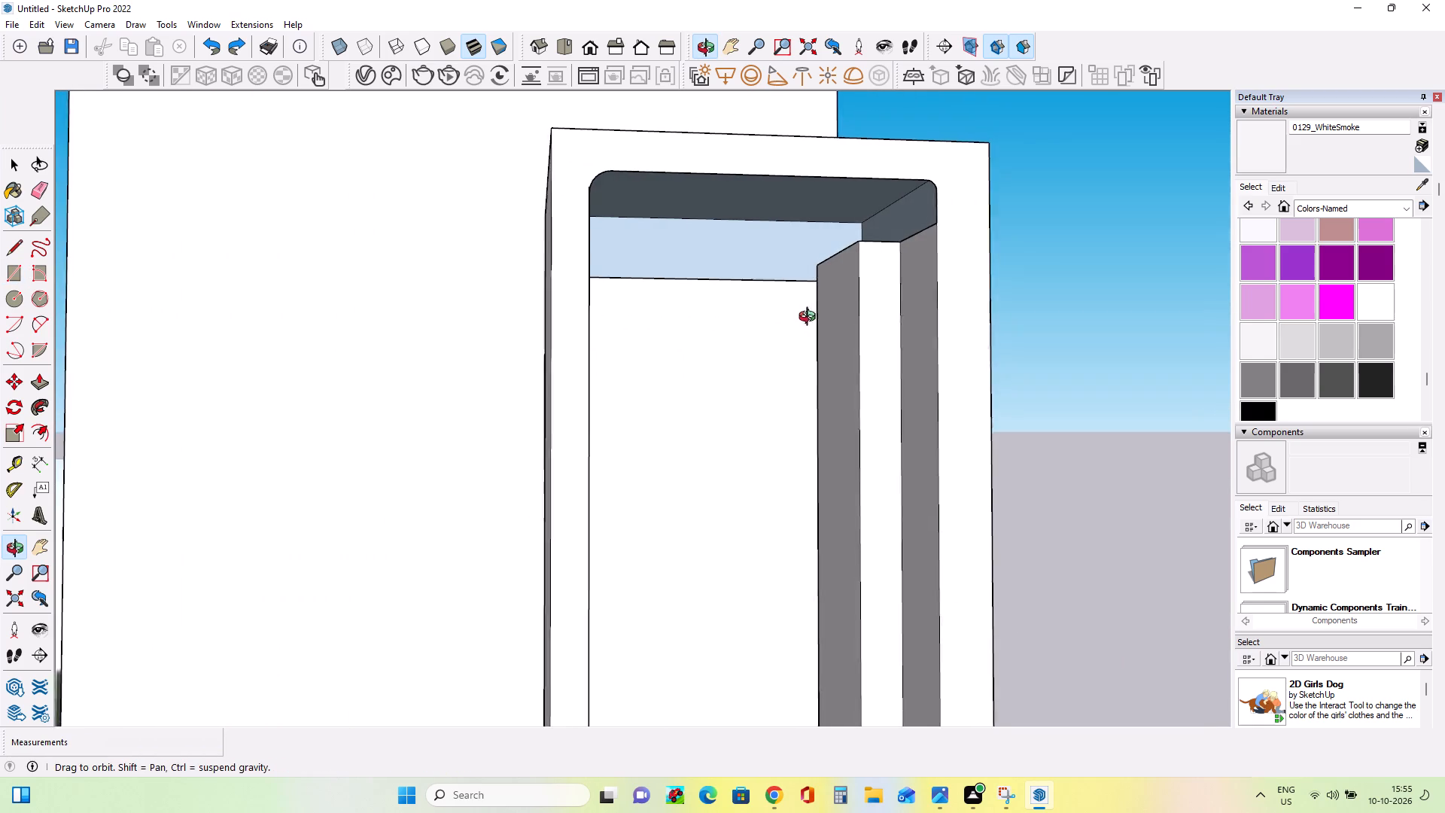
middle_click_drag(811, 318, 813, 330)
middle_click_drag(882, 283, 885, 416)
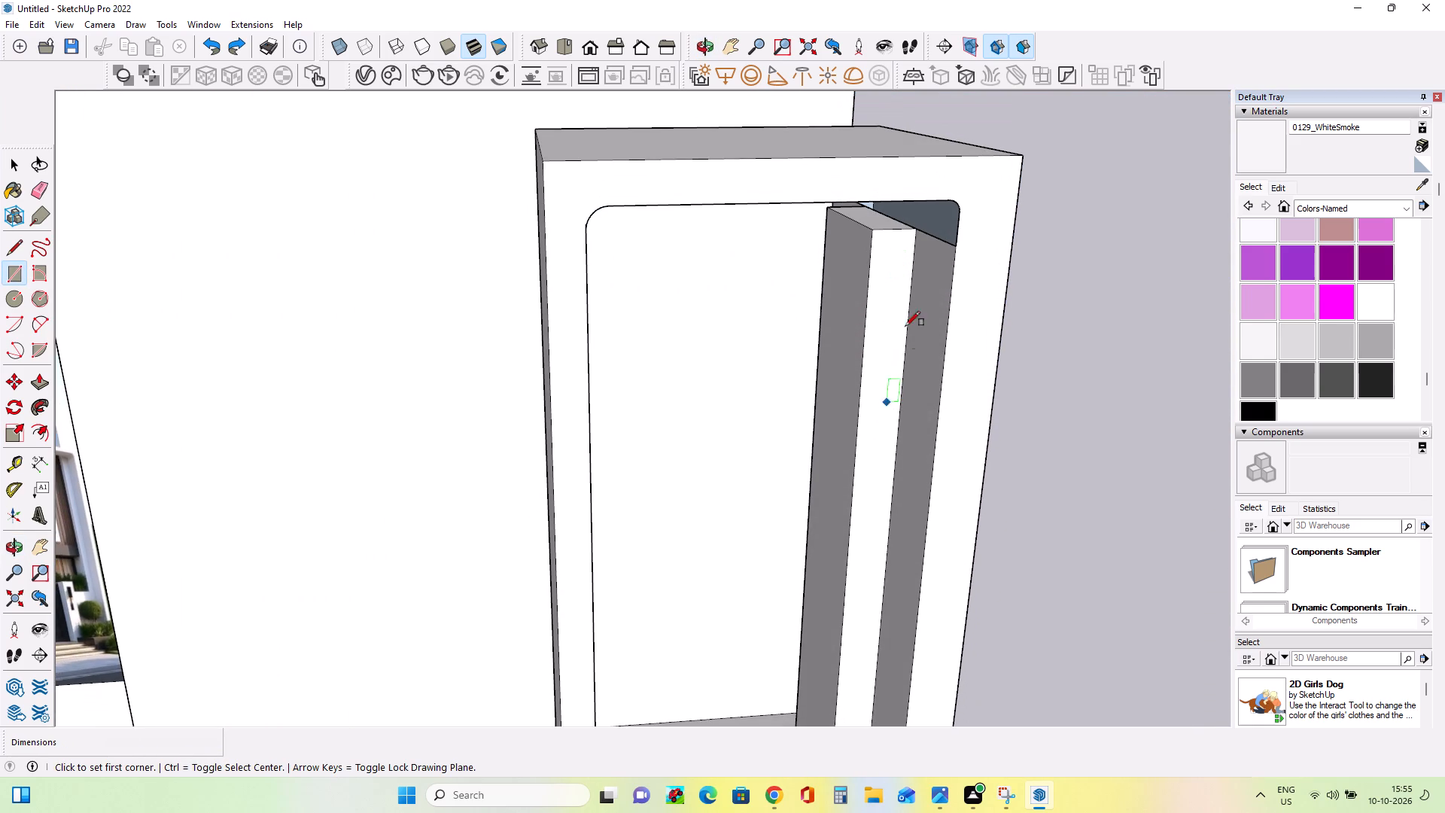
middle_click_drag(929, 263, 915, 221)
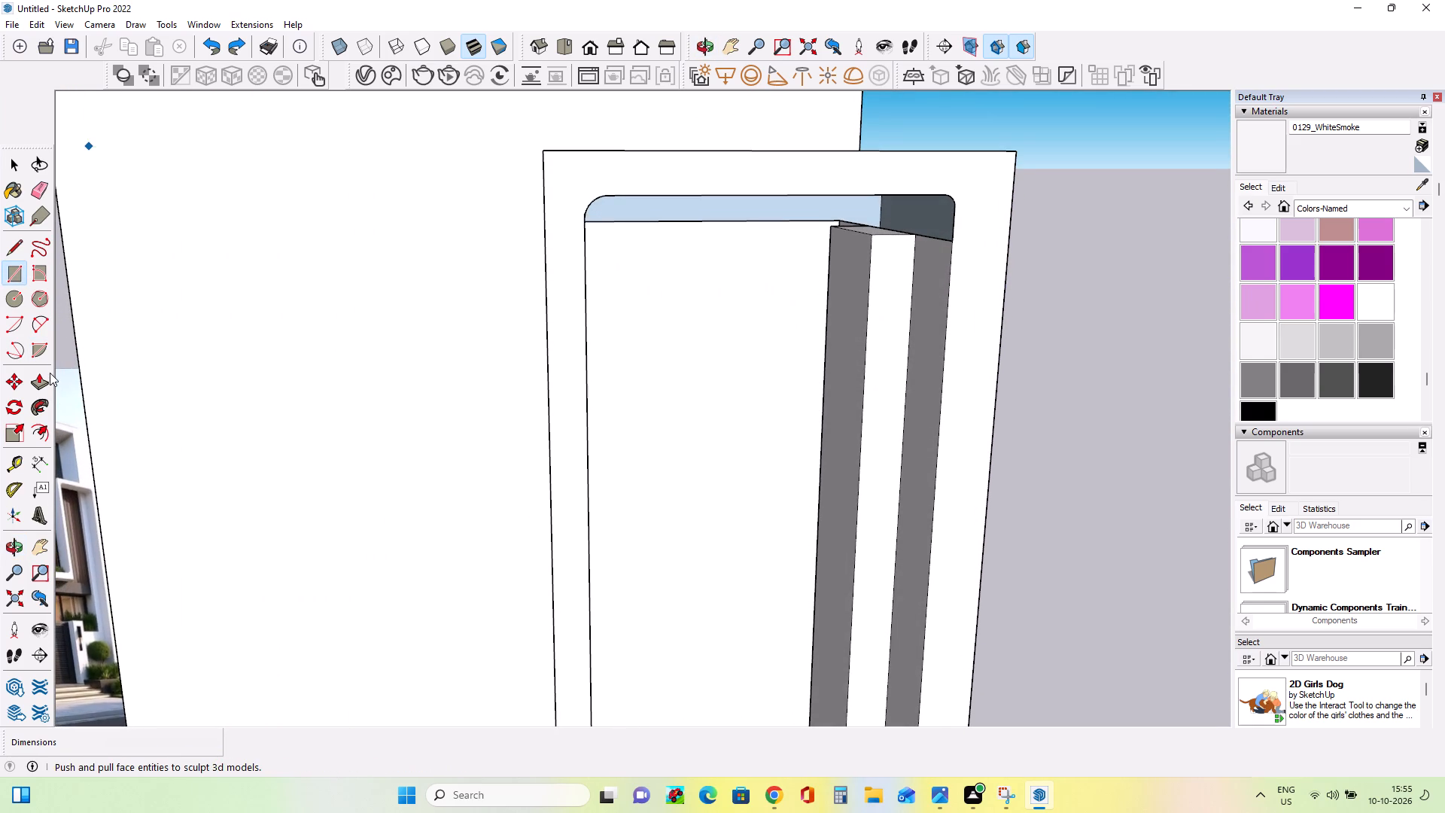
left_click(37, 386)
left_click(876, 235)
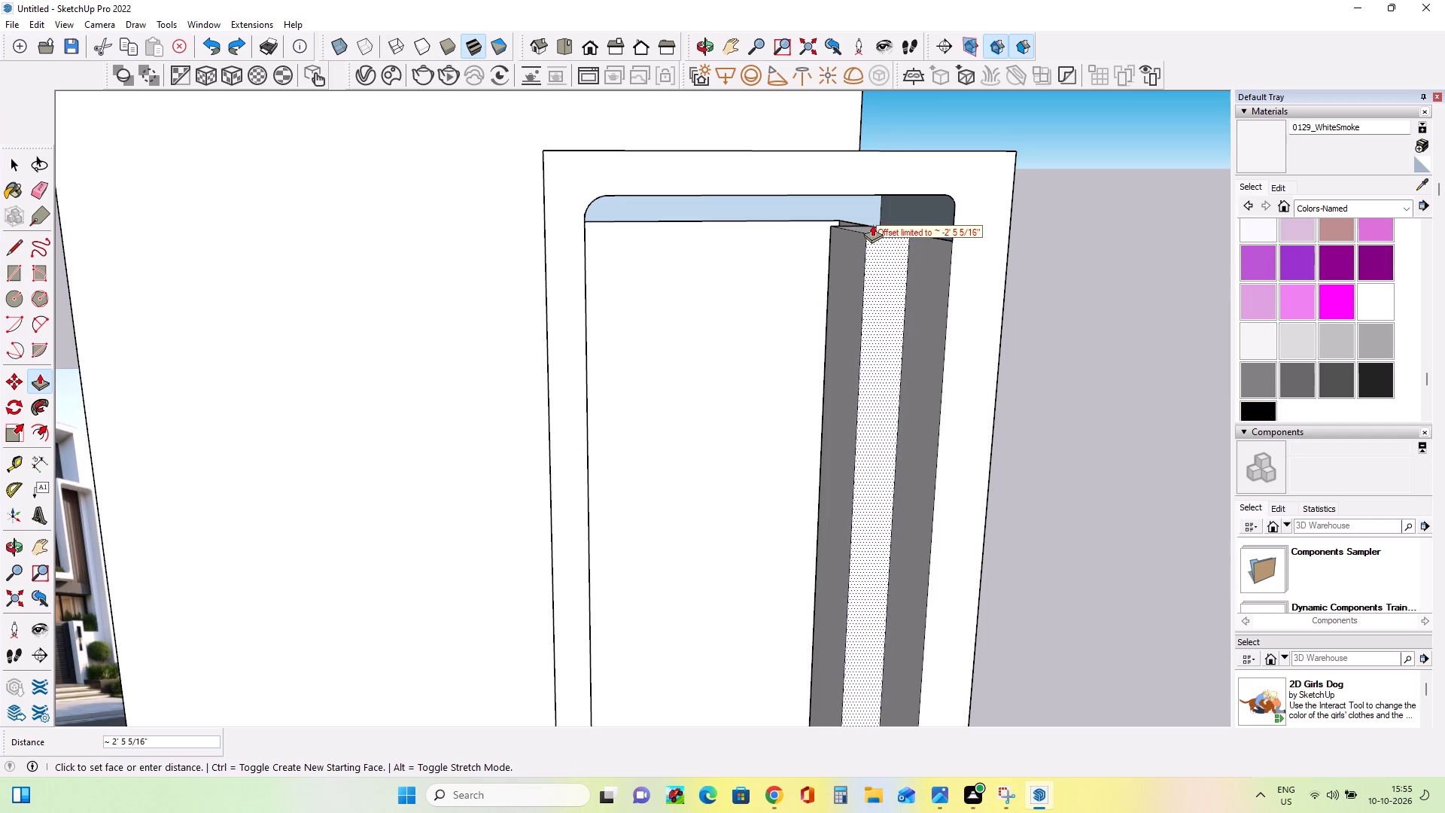
key("Escape")
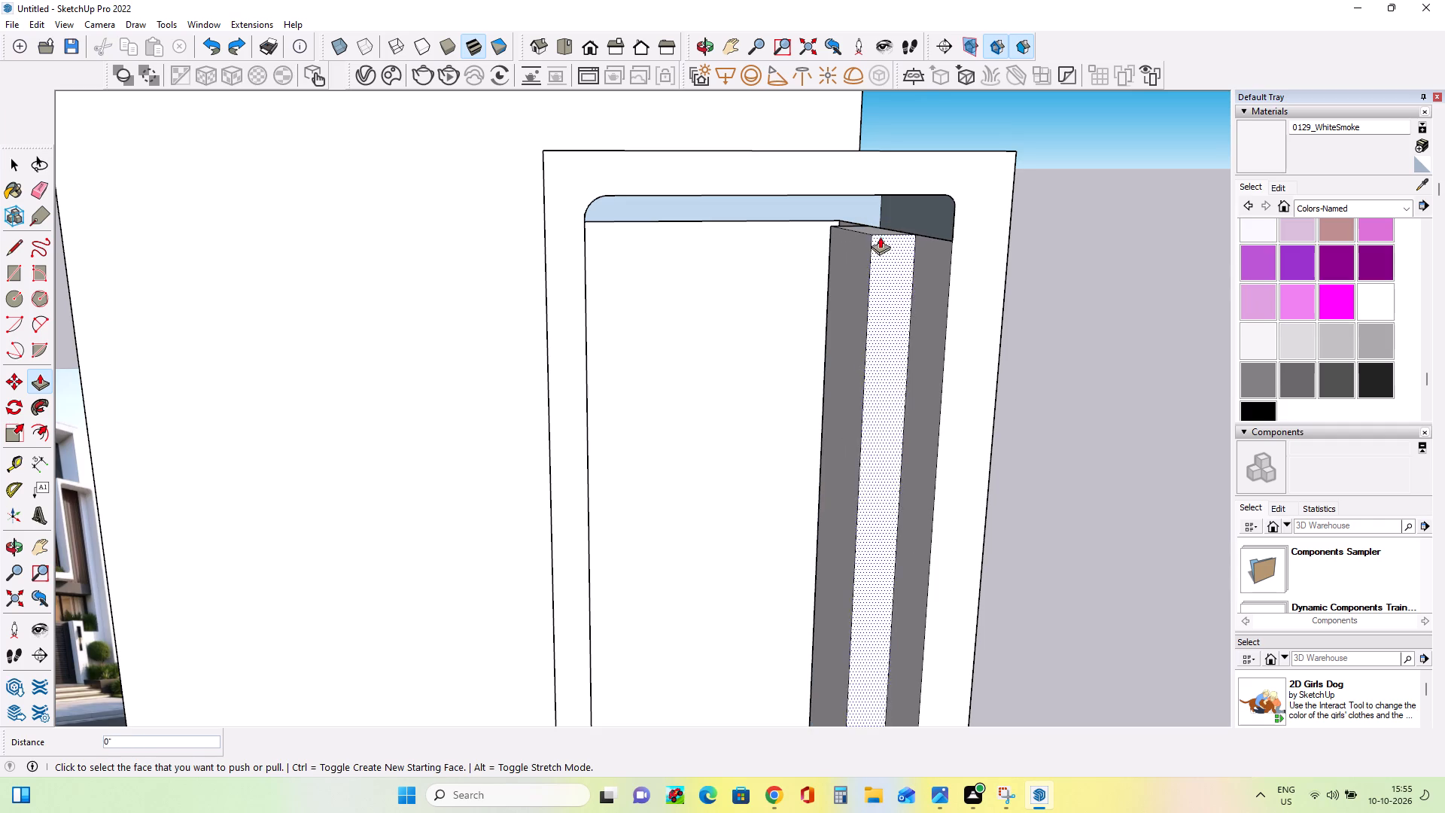
left_click(872, 225)
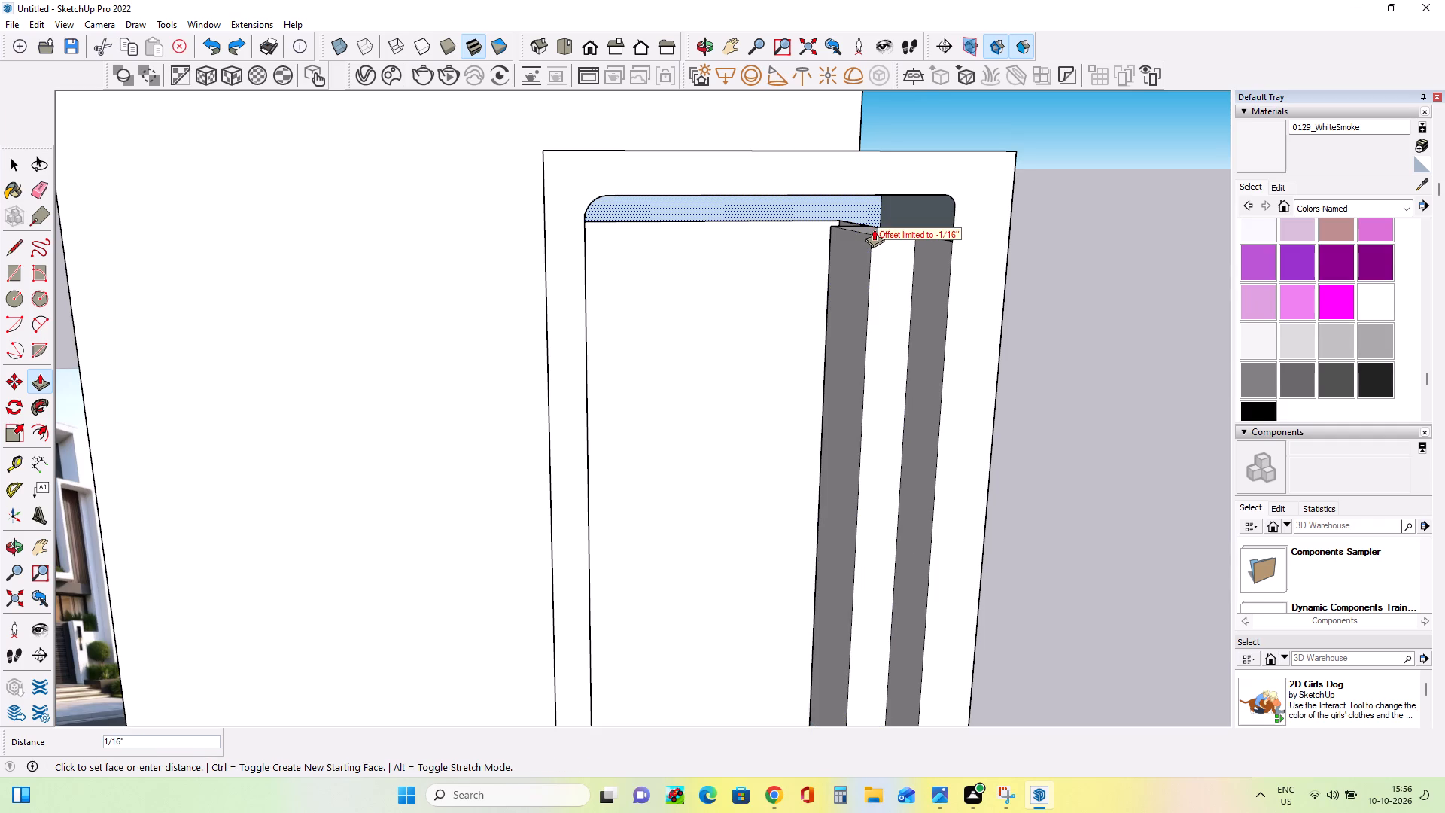
key("Escape")
left_click(869, 231)
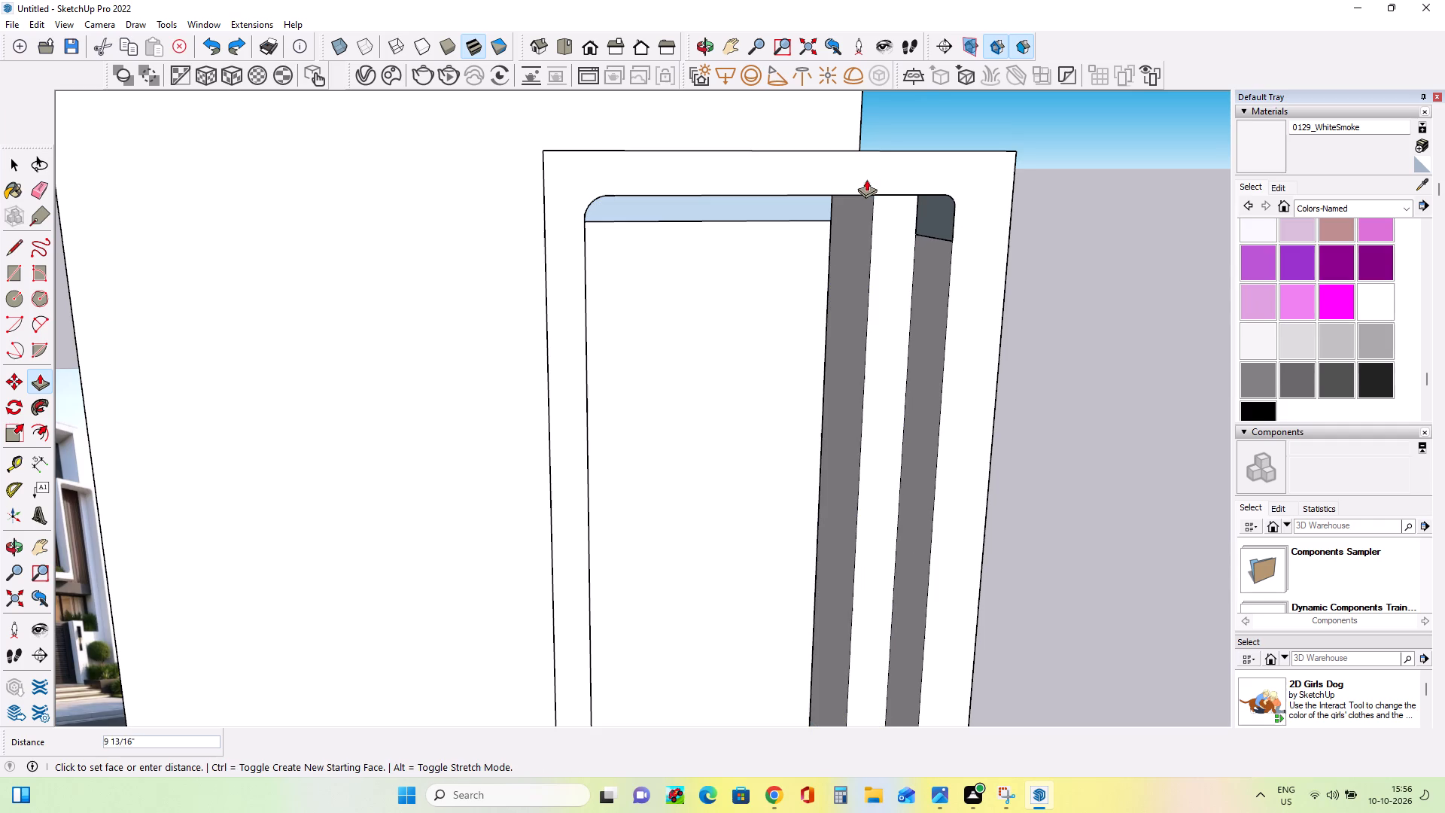
left_click(866, 172)
Push/Pull the side face around the gap behind the frame by about 3/16".
middle_click_drag(859, 257, 670, 220)
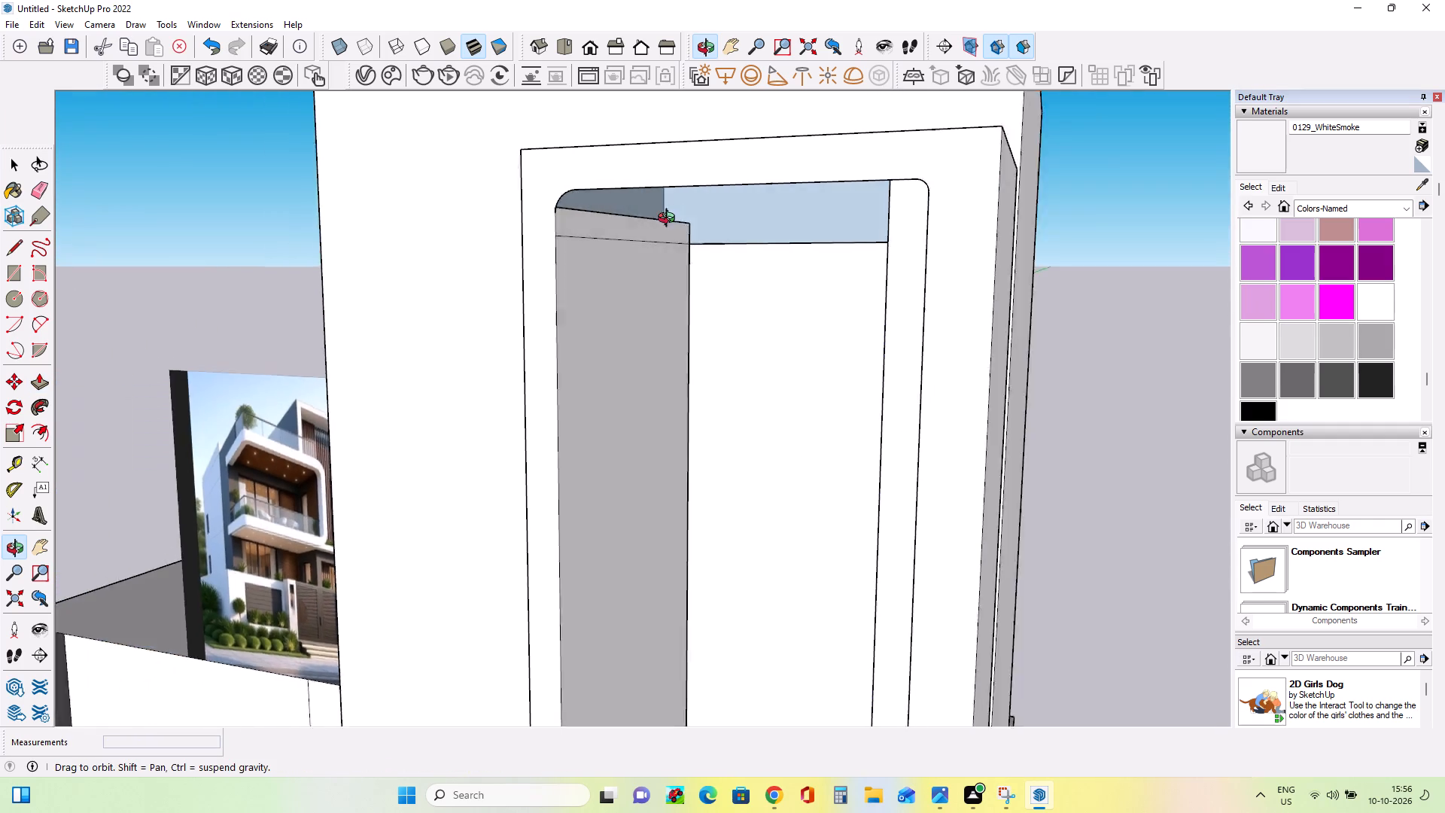
middle_click_drag(670, 220, 433, 230)
scroll(994, 283, "down", 11)
middle_click_drag(1084, 345, 907, 310)
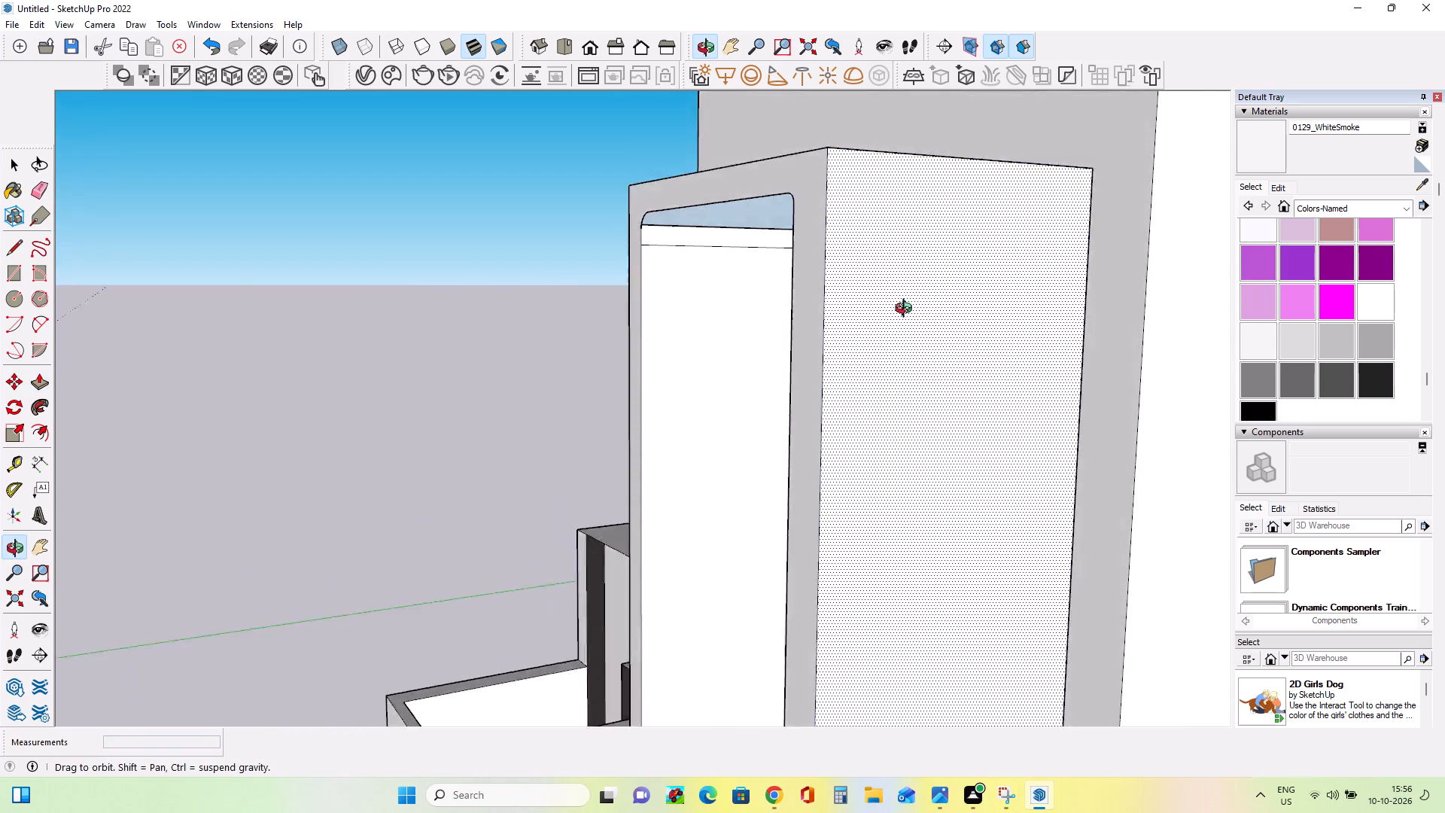
middle_click_drag(907, 310, 694, 364)
left_click(760, 282)
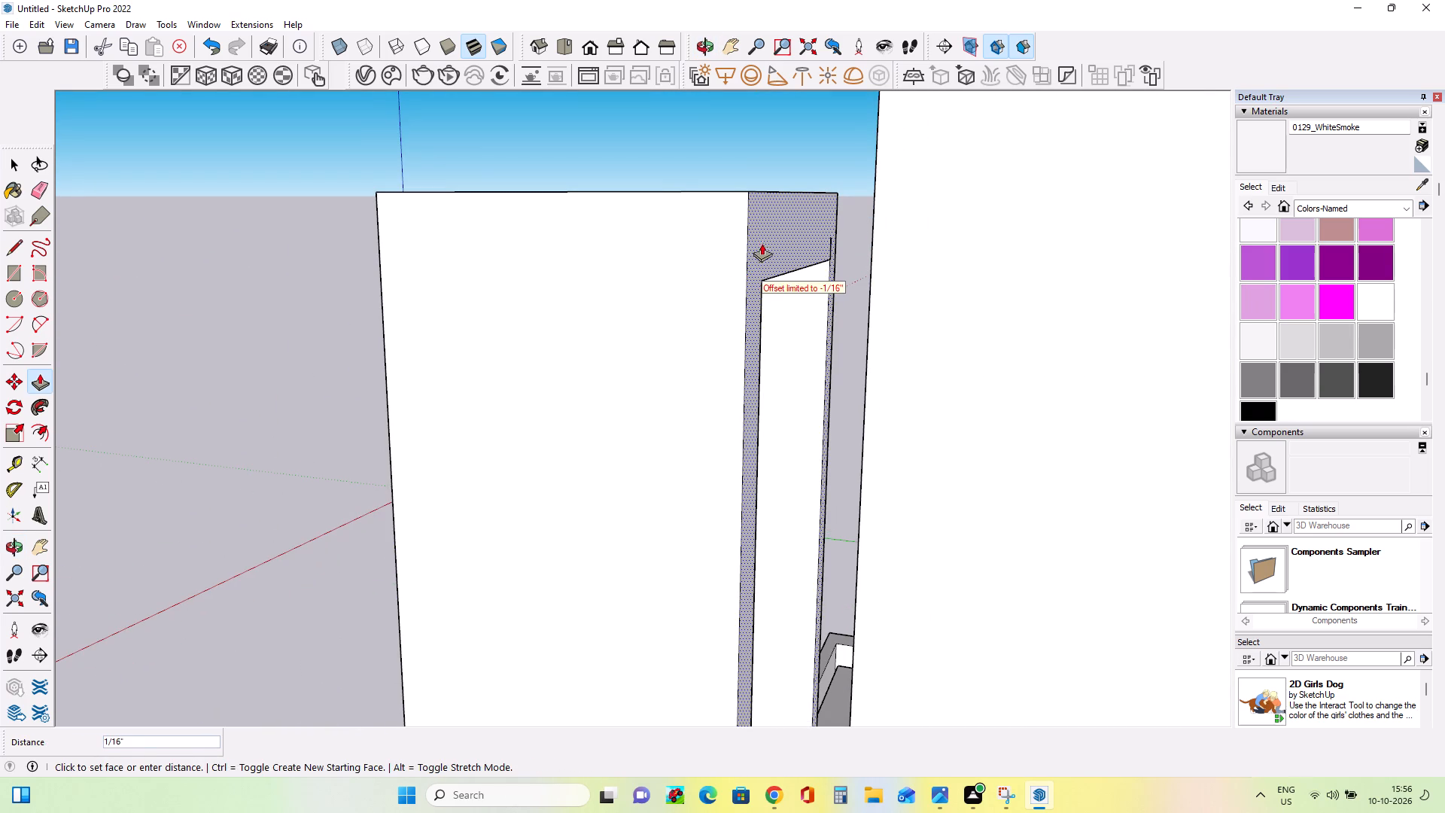
left_click(762, 242)
left_click(794, 241)
left_click(786, 251)
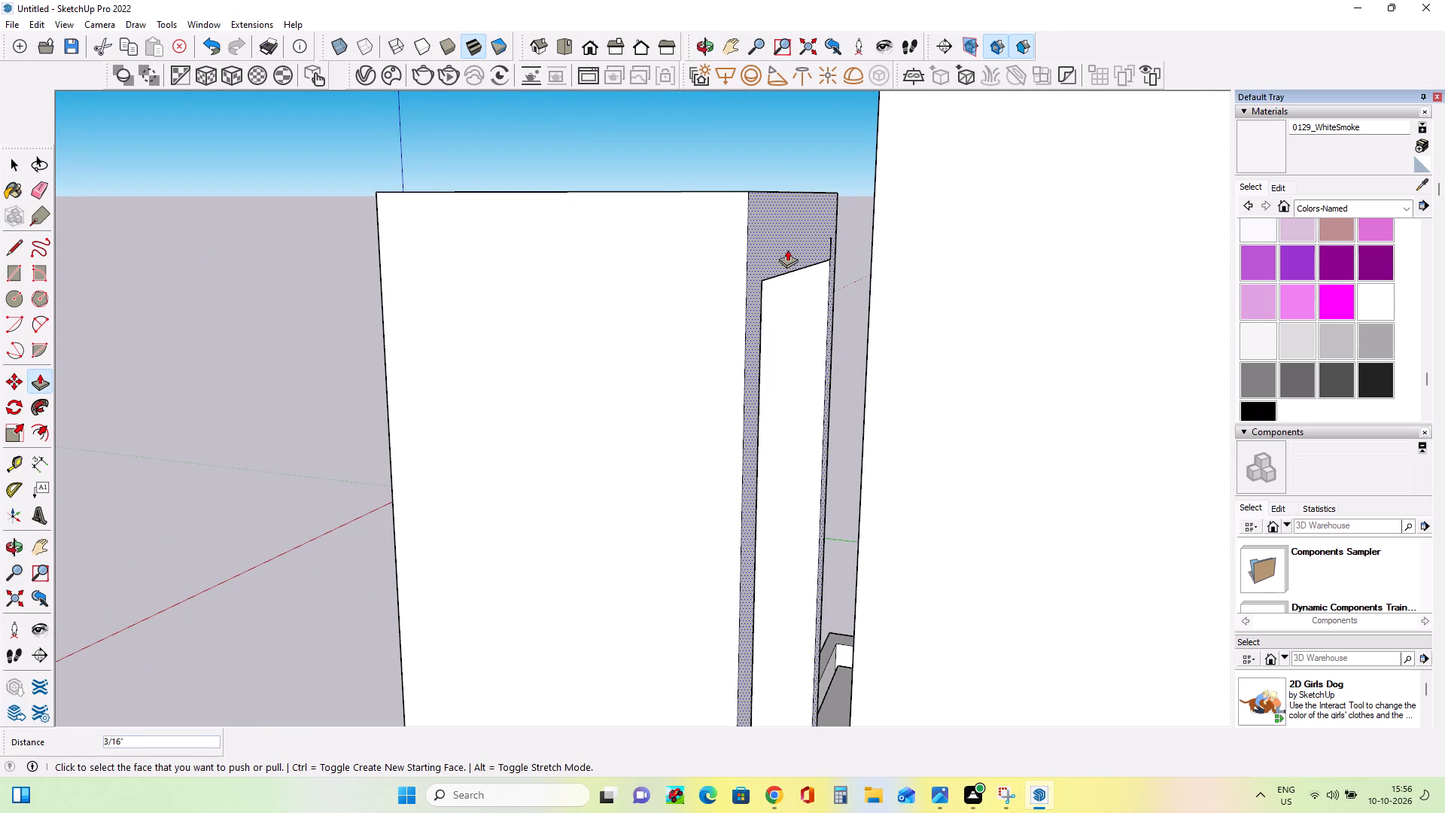
Erase the short stray vertical edge at the top corner of the gap in the recess.
scroll(827, 245, "up", 7)
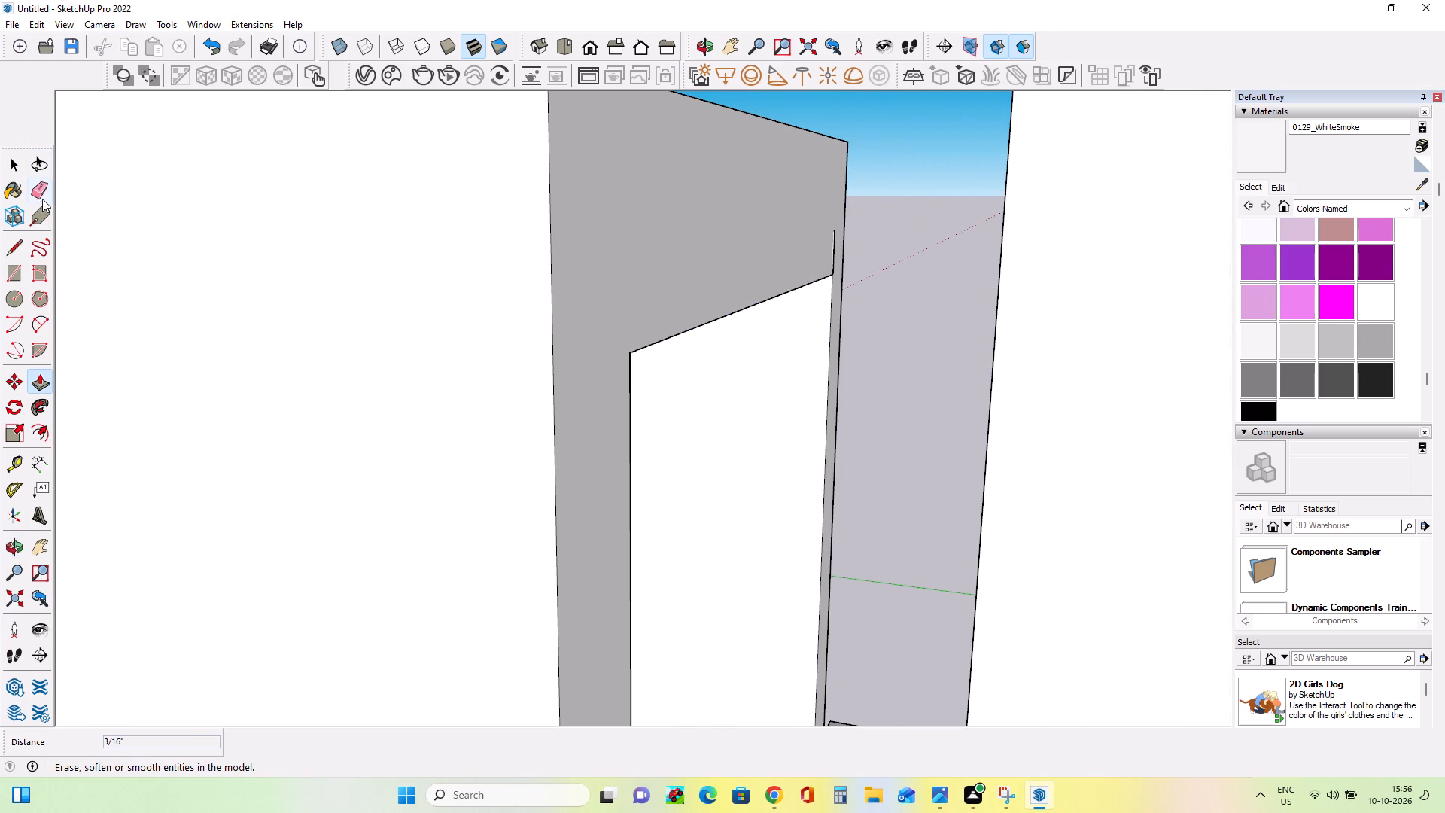
left_click(39, 187)
left_click(835, 254)
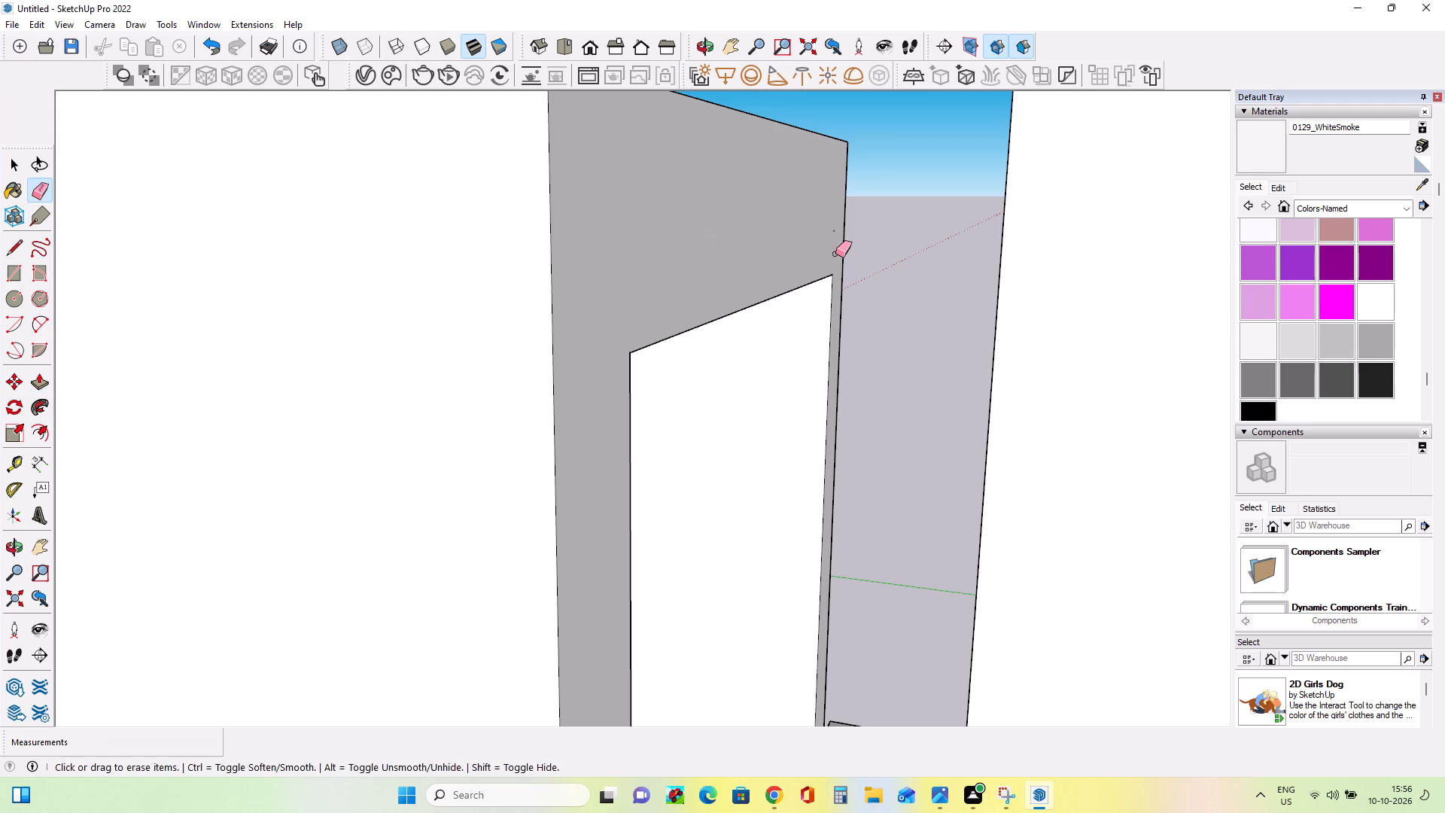
Draw a rectangle about 4' 3" by 1' 3" from the back wall's top corner to cover the gap above it.
middle_click_drag(867, 282, 816, 282)
middle_click_drag(607, 348, 653, 227)
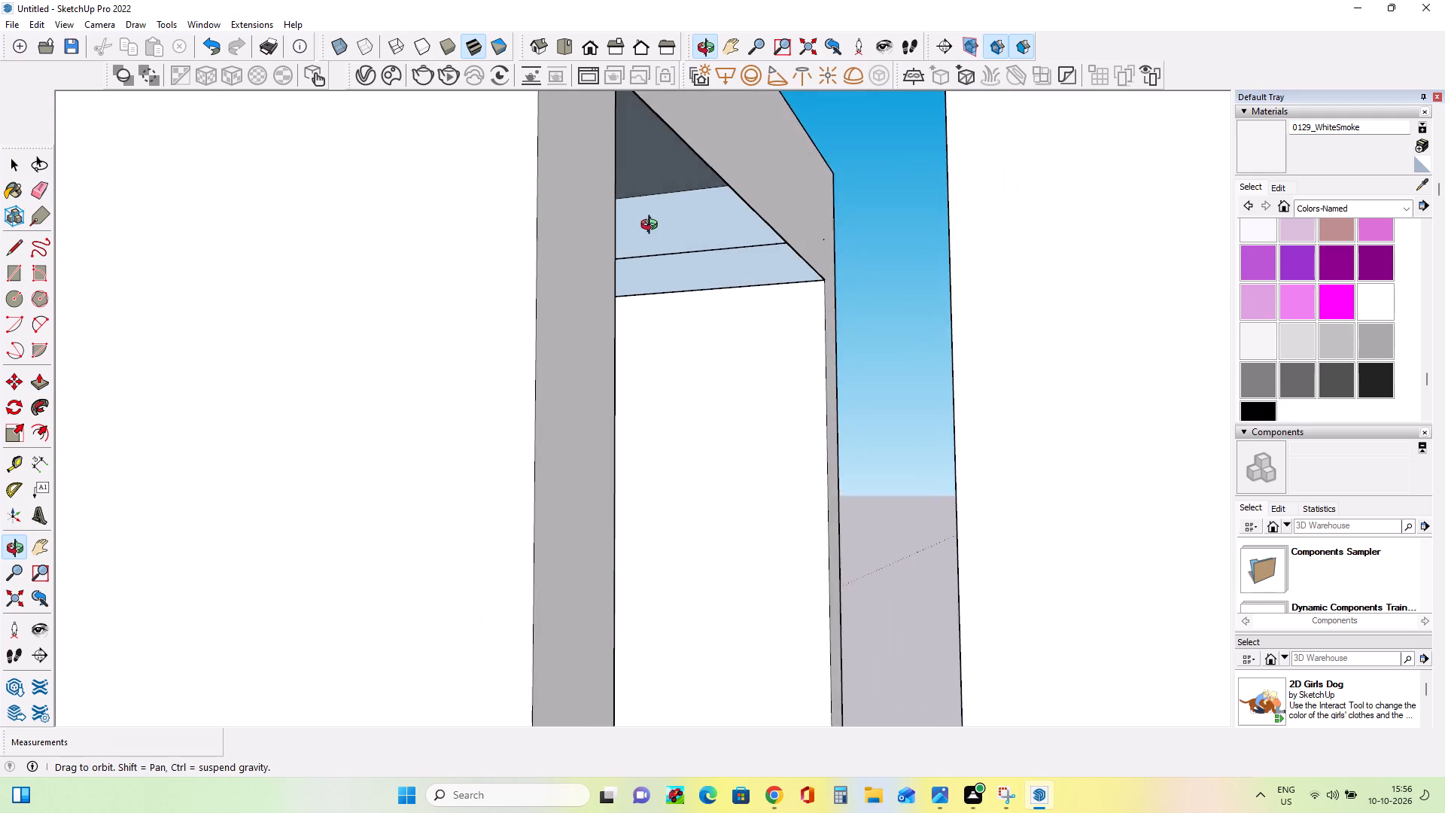
middle_click_drag(653, 227, 566, 239)
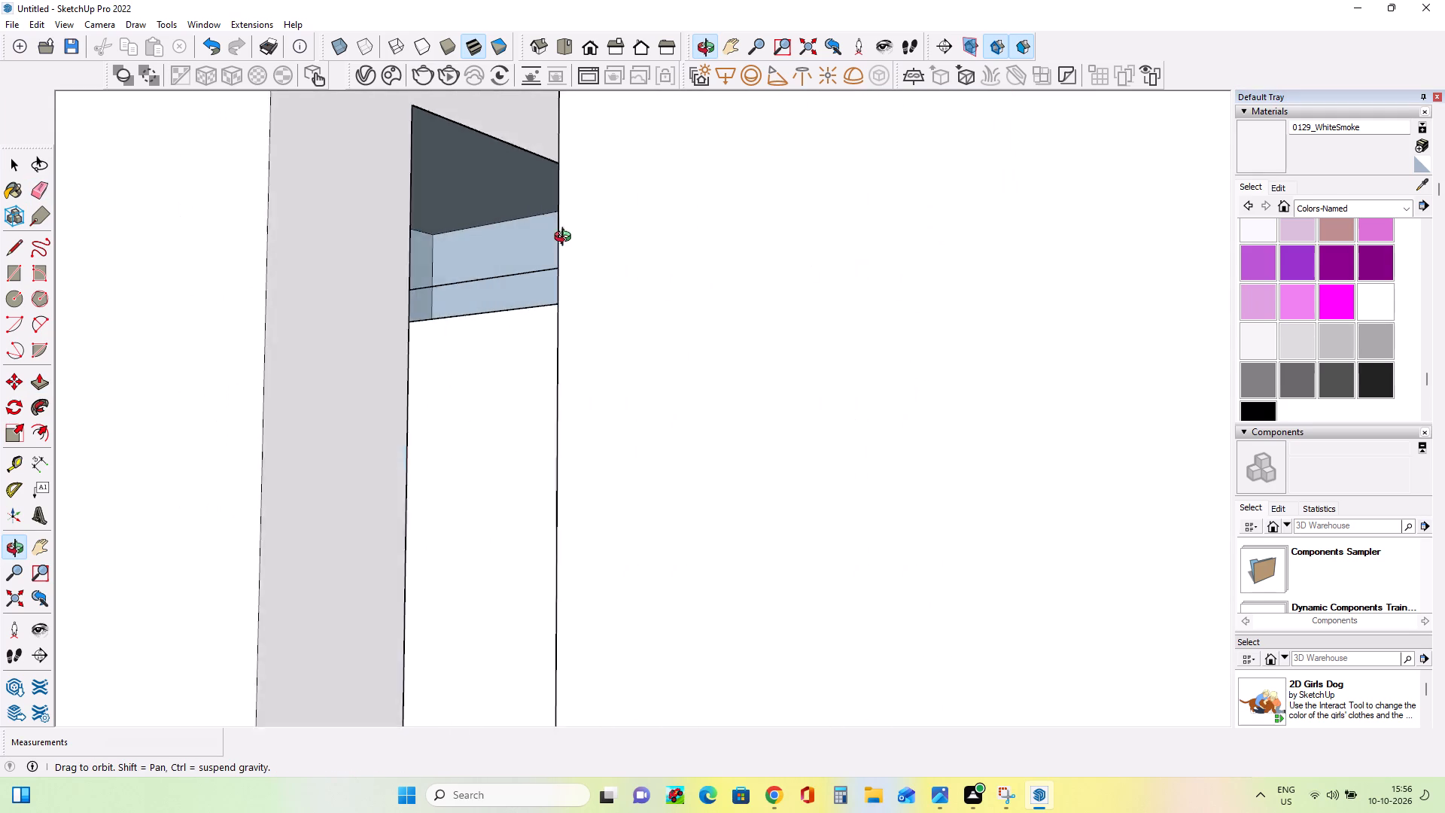
middle_click_drag(566, 239, 580, 241)
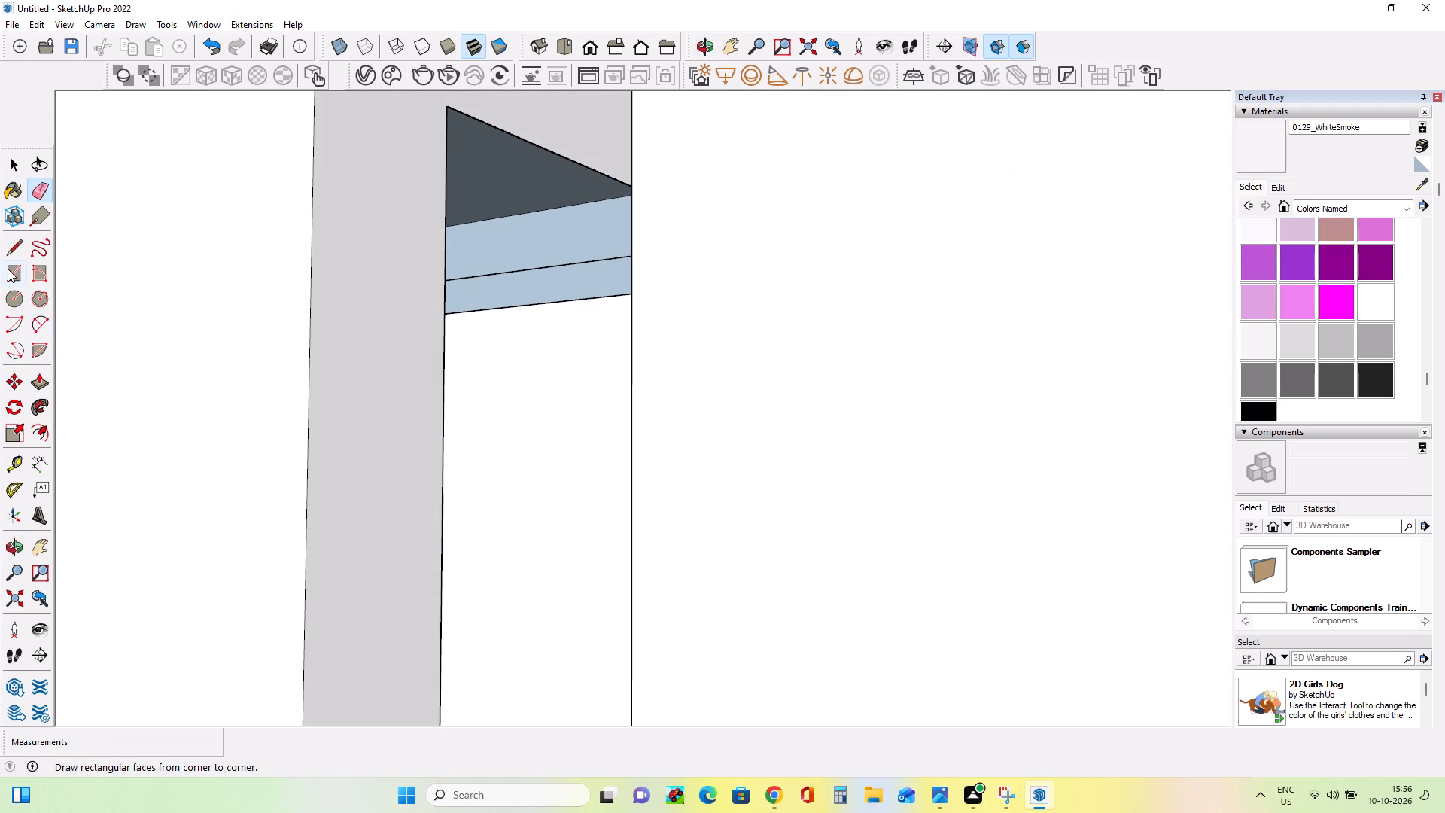
left_click(8, 269)
middle_click_drag(461, 327, 492, 380)
middle_click_drag(772, 343, 808, 283)
left_click(835, 291)
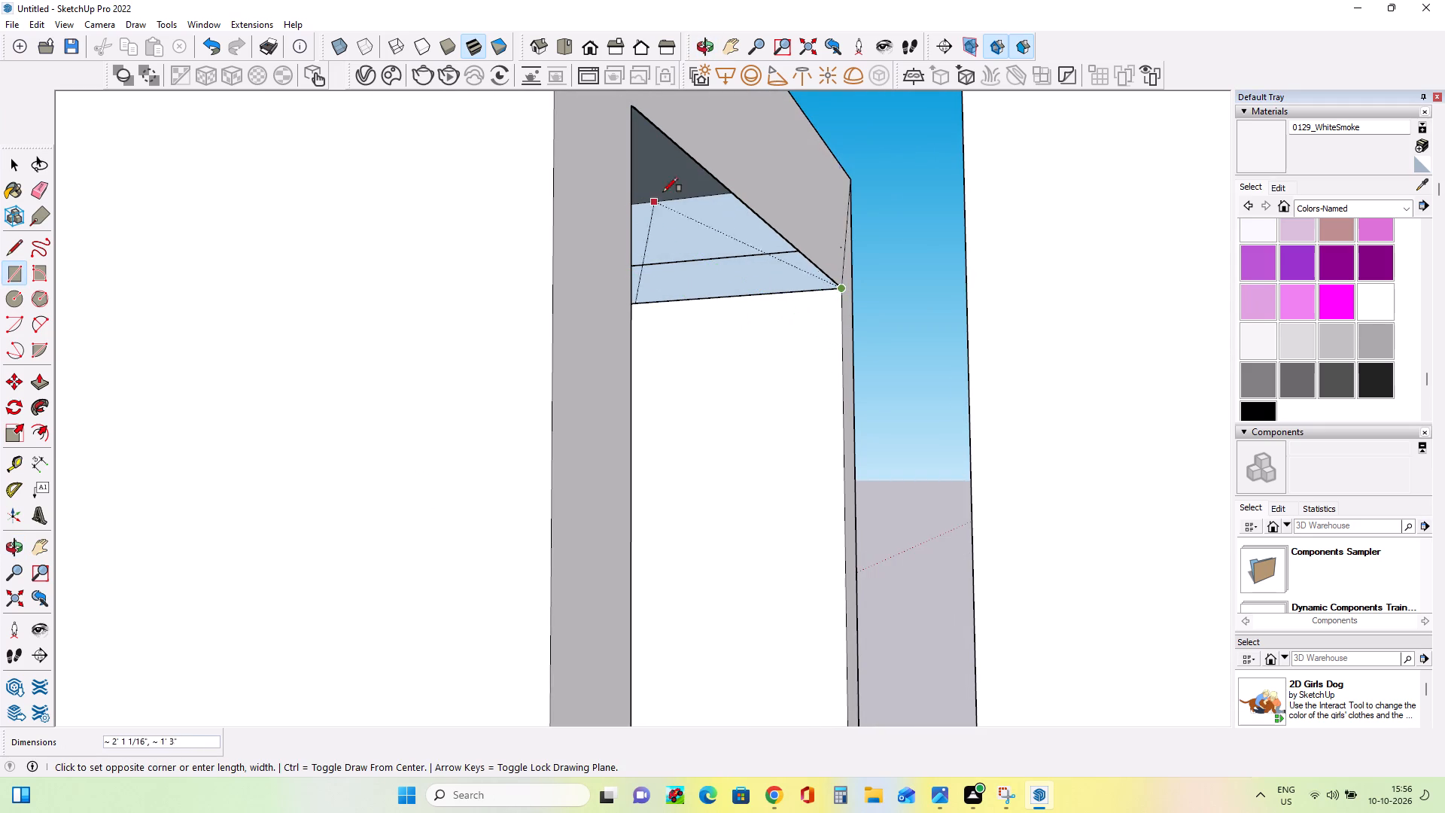
middle_click_drag(682, 310, 1142, 335)
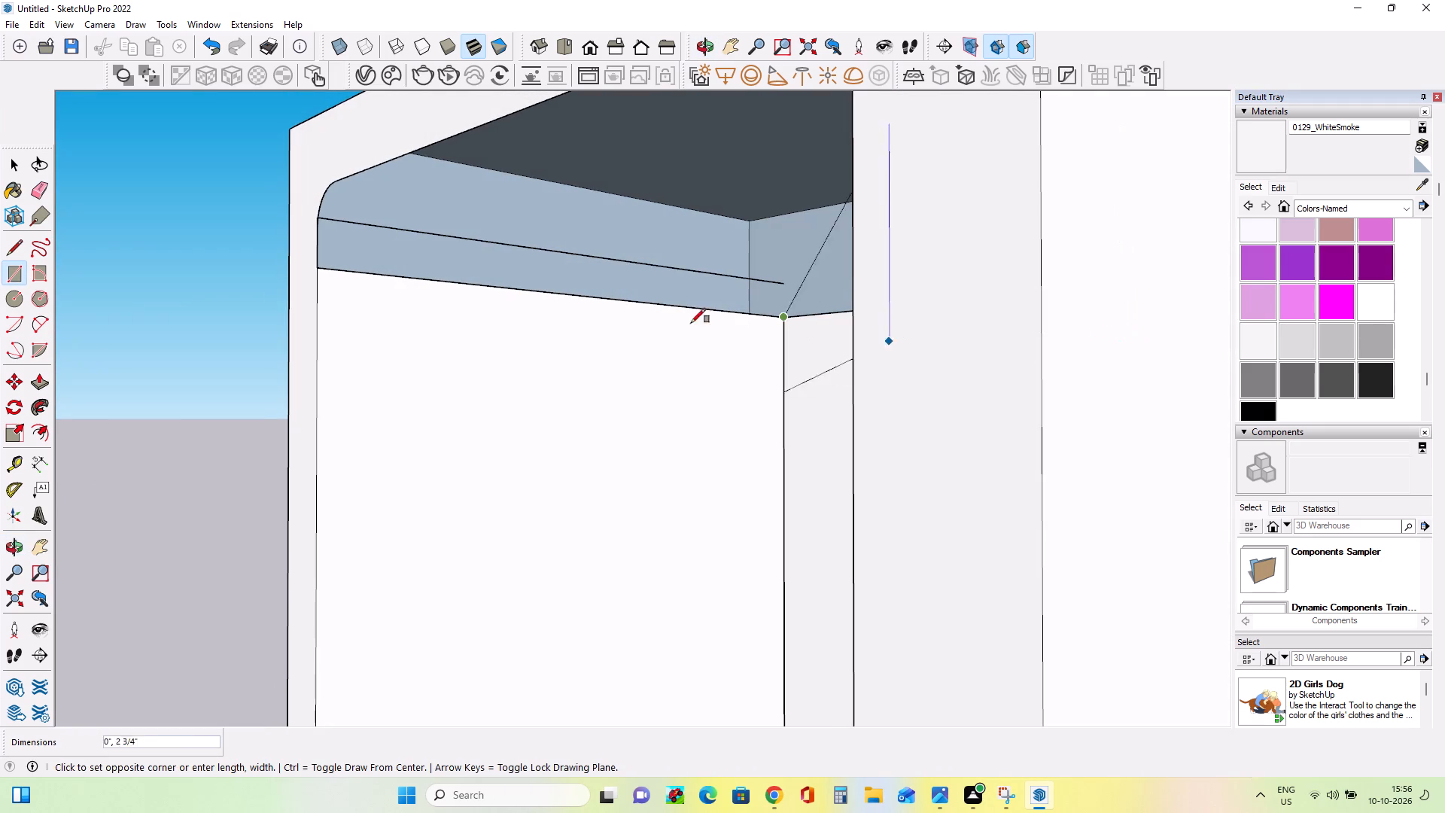
middle_click_drag(574, 370, 893, 410)
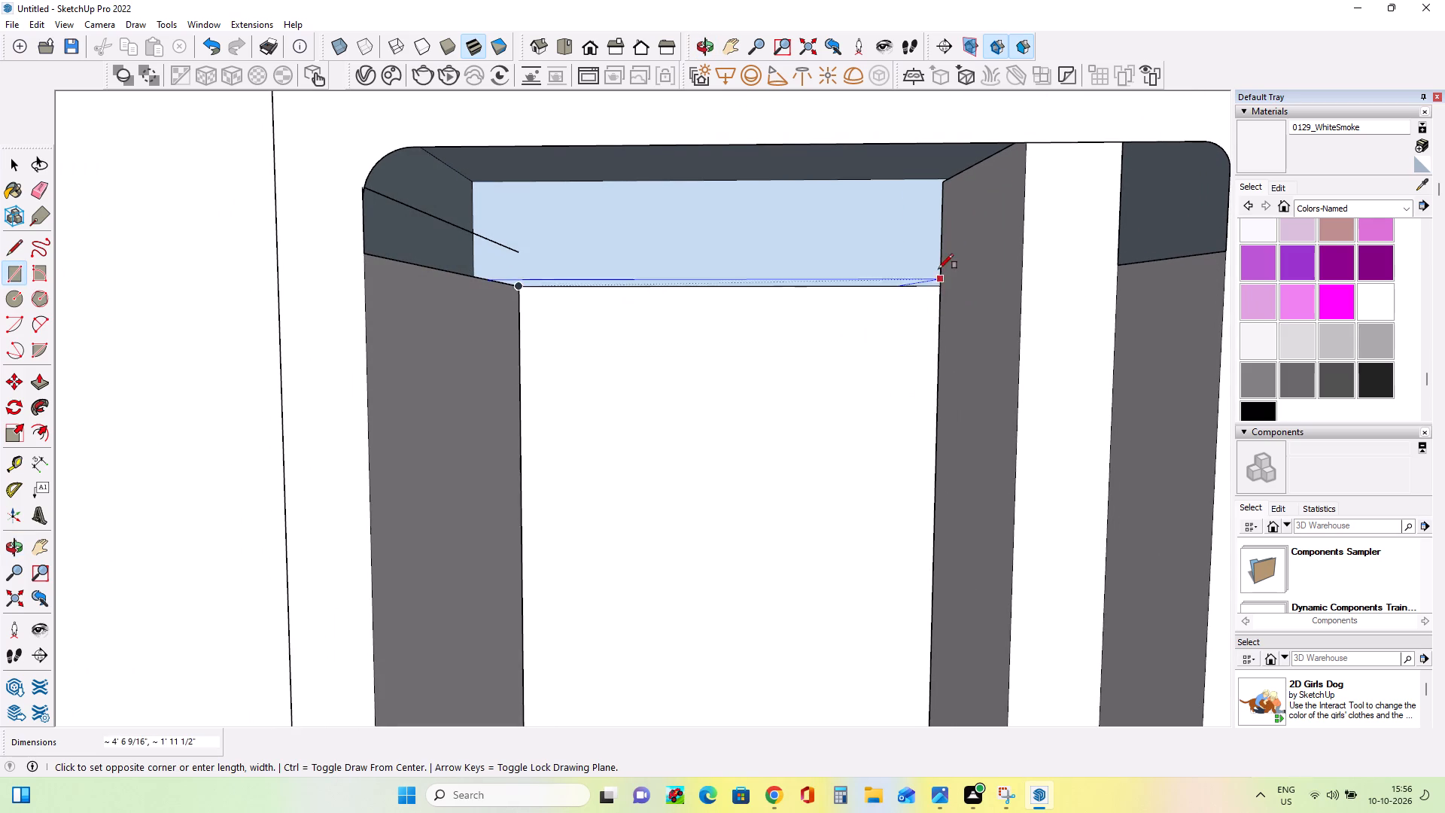
left_click(924, 288)
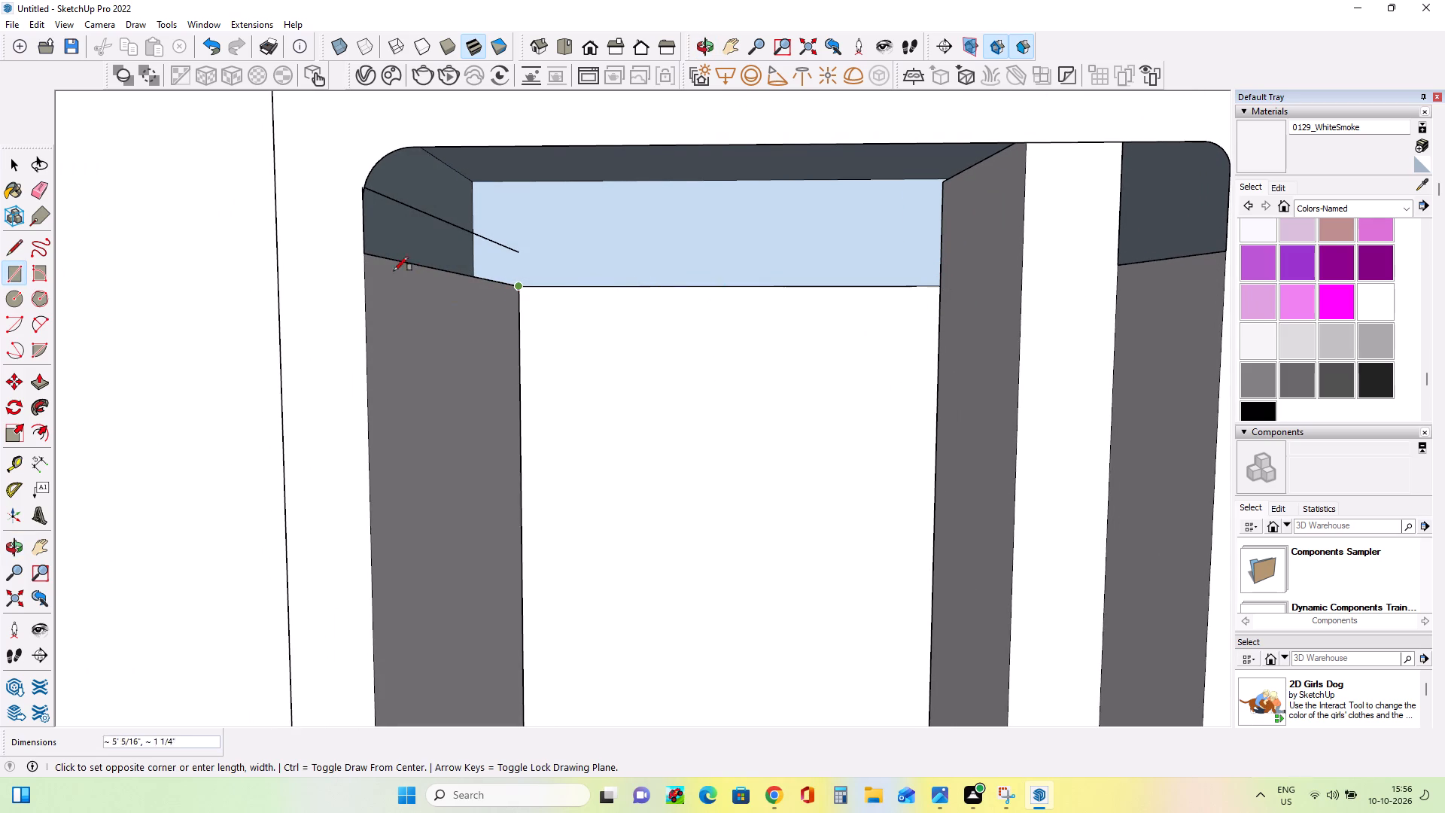
left_click(371, 257)
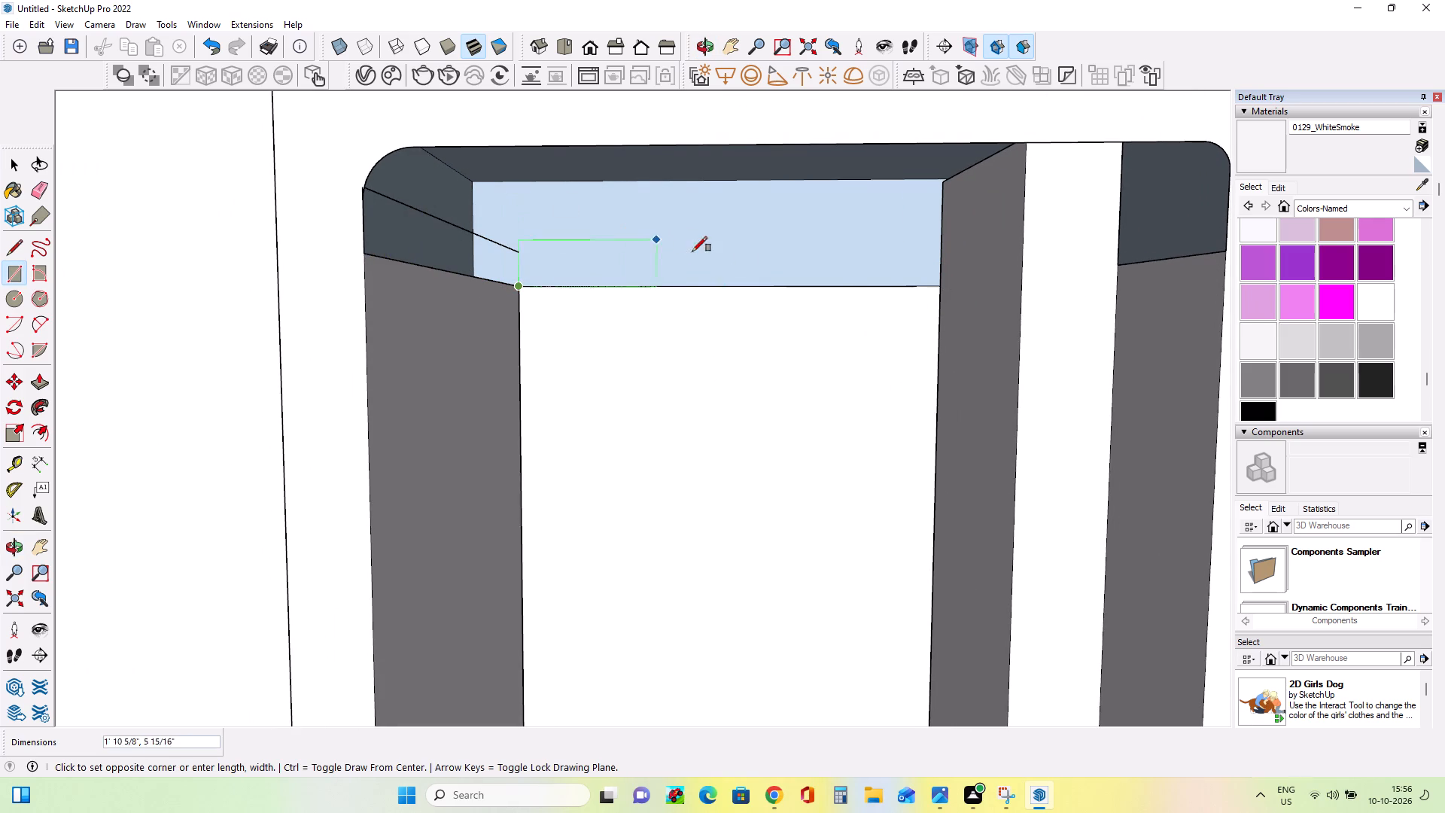
left_click(902, 285)
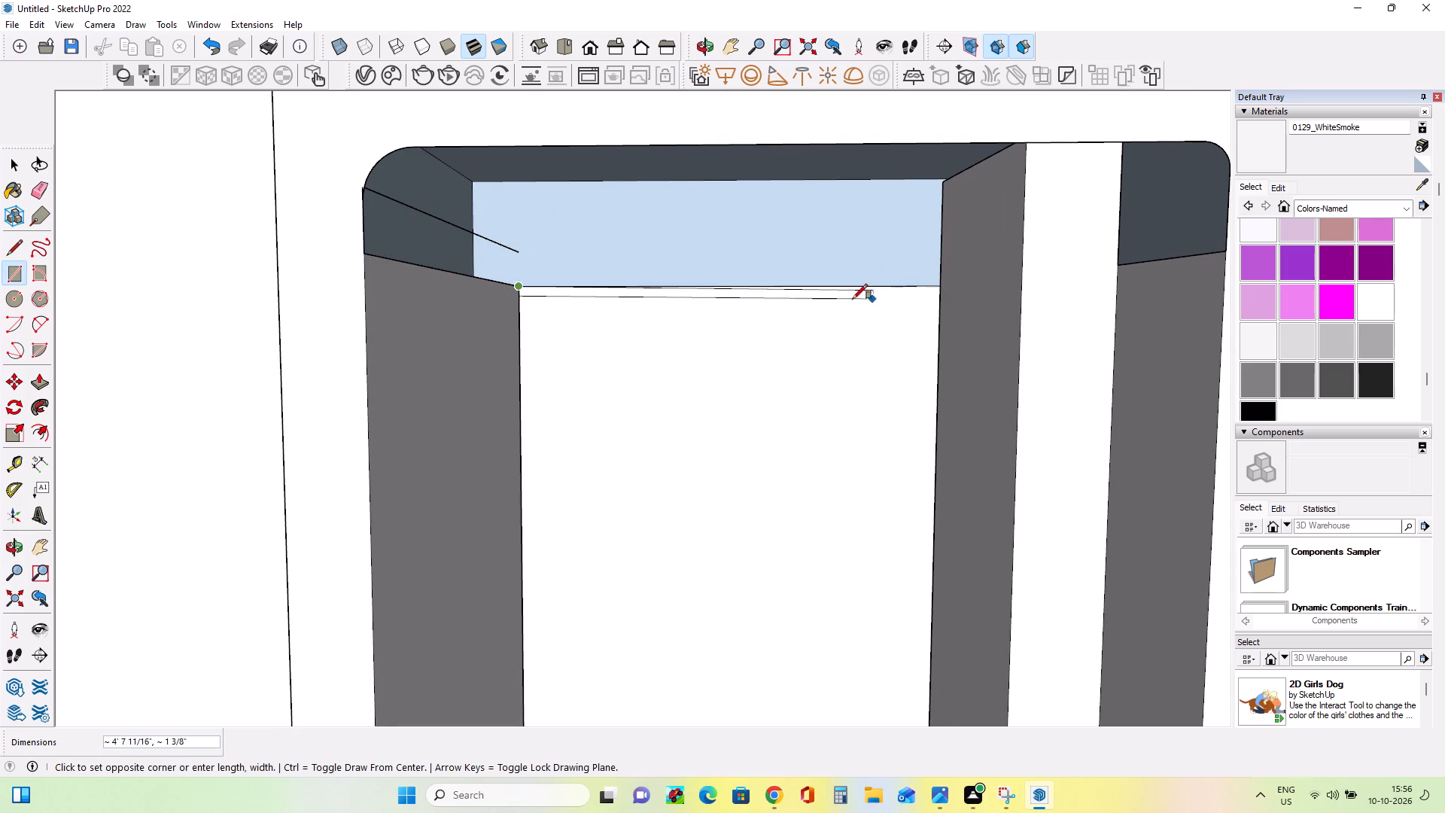
left_click(884, 171)
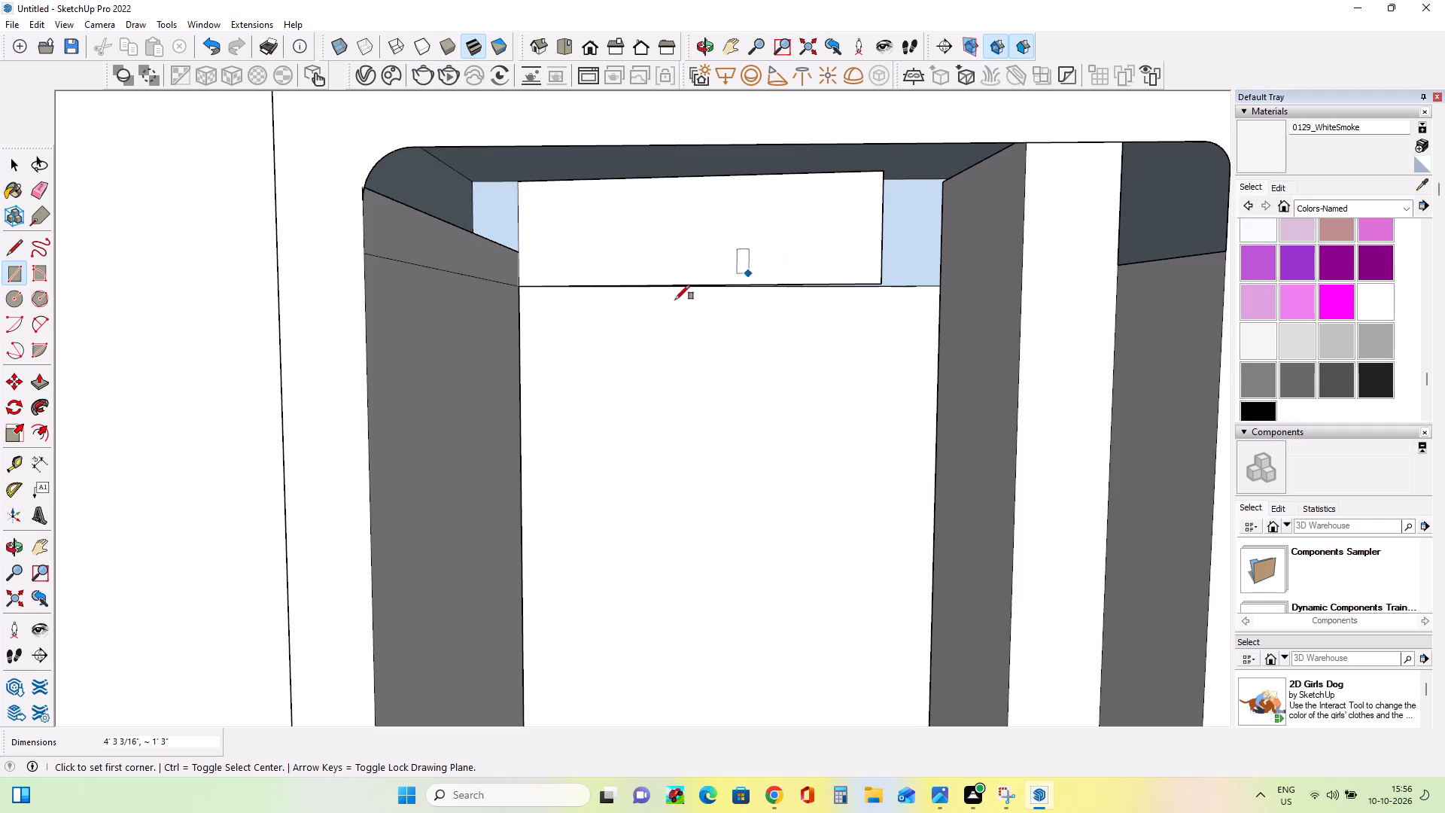
Draw a rectangle from the side wall's back top corner upward to cover the gap beneath the recess ceiling.
middle_click_drag(680, 301, 693, 312)
middle_click_drag(692, 309, 508, 244)
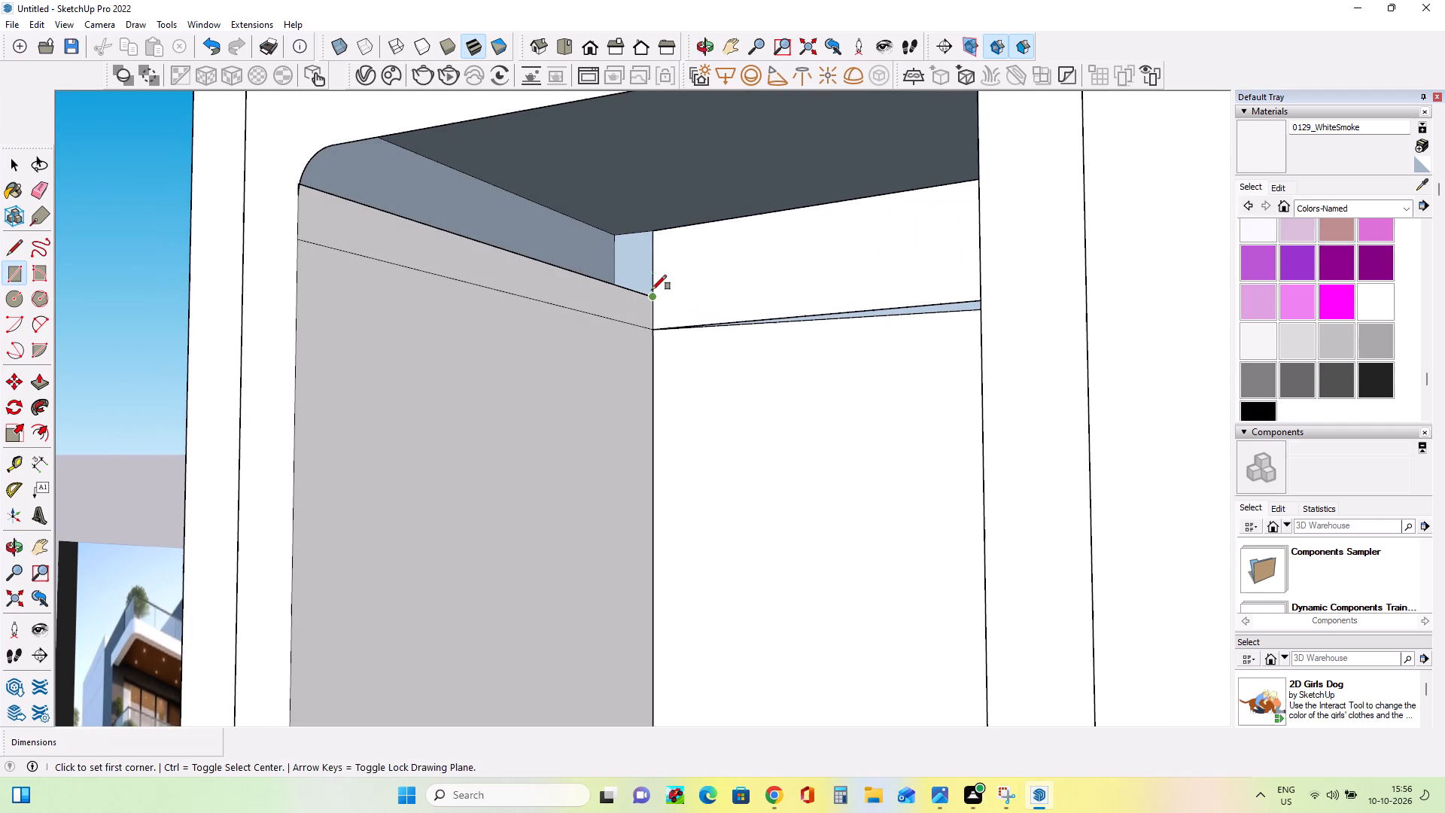
left_click(651, 292)
middle_click_drag(372, 178, 220, 170)
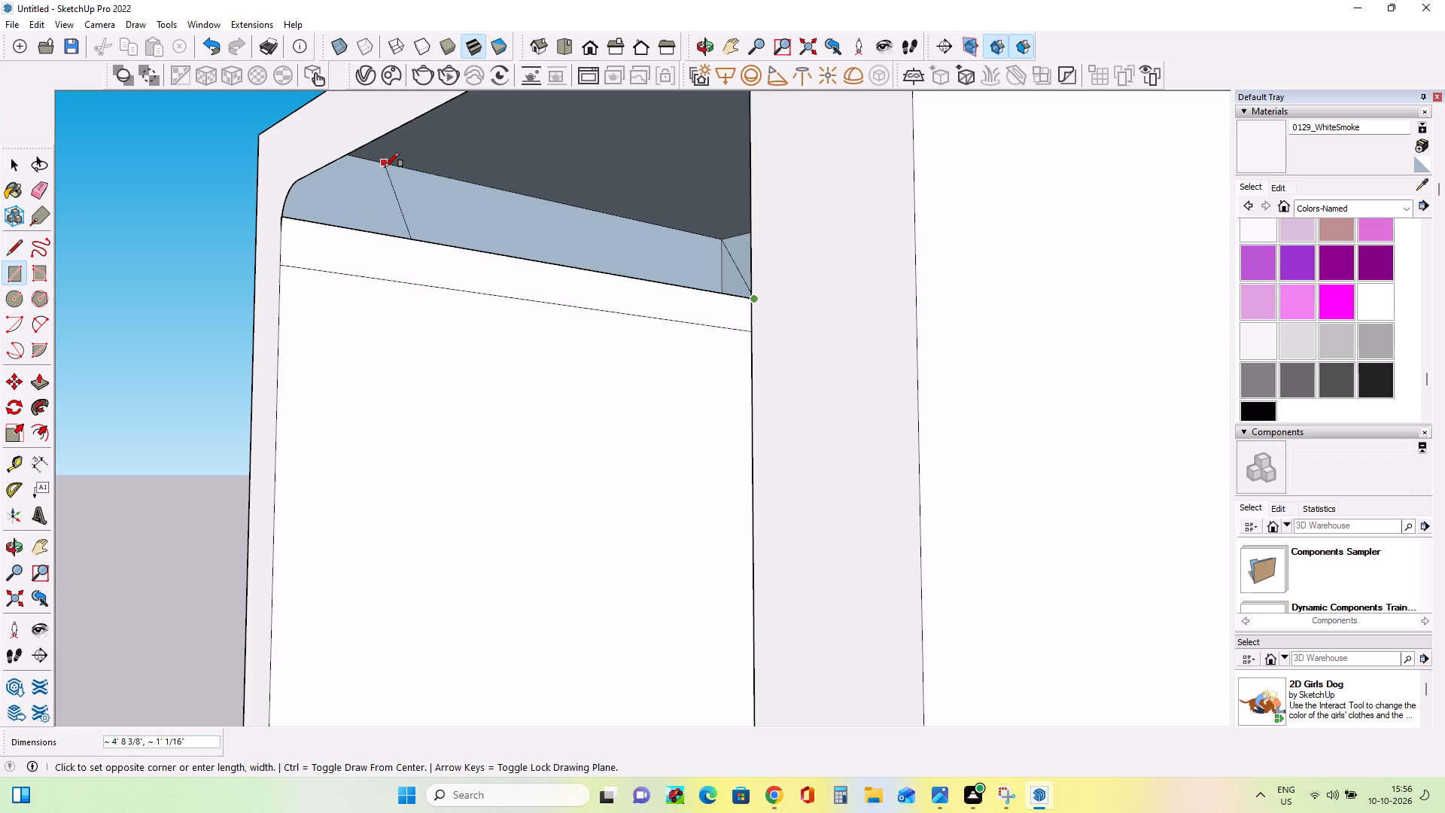
left_click(449, 163)
middle_click_drag(492, 287, 547, 346)
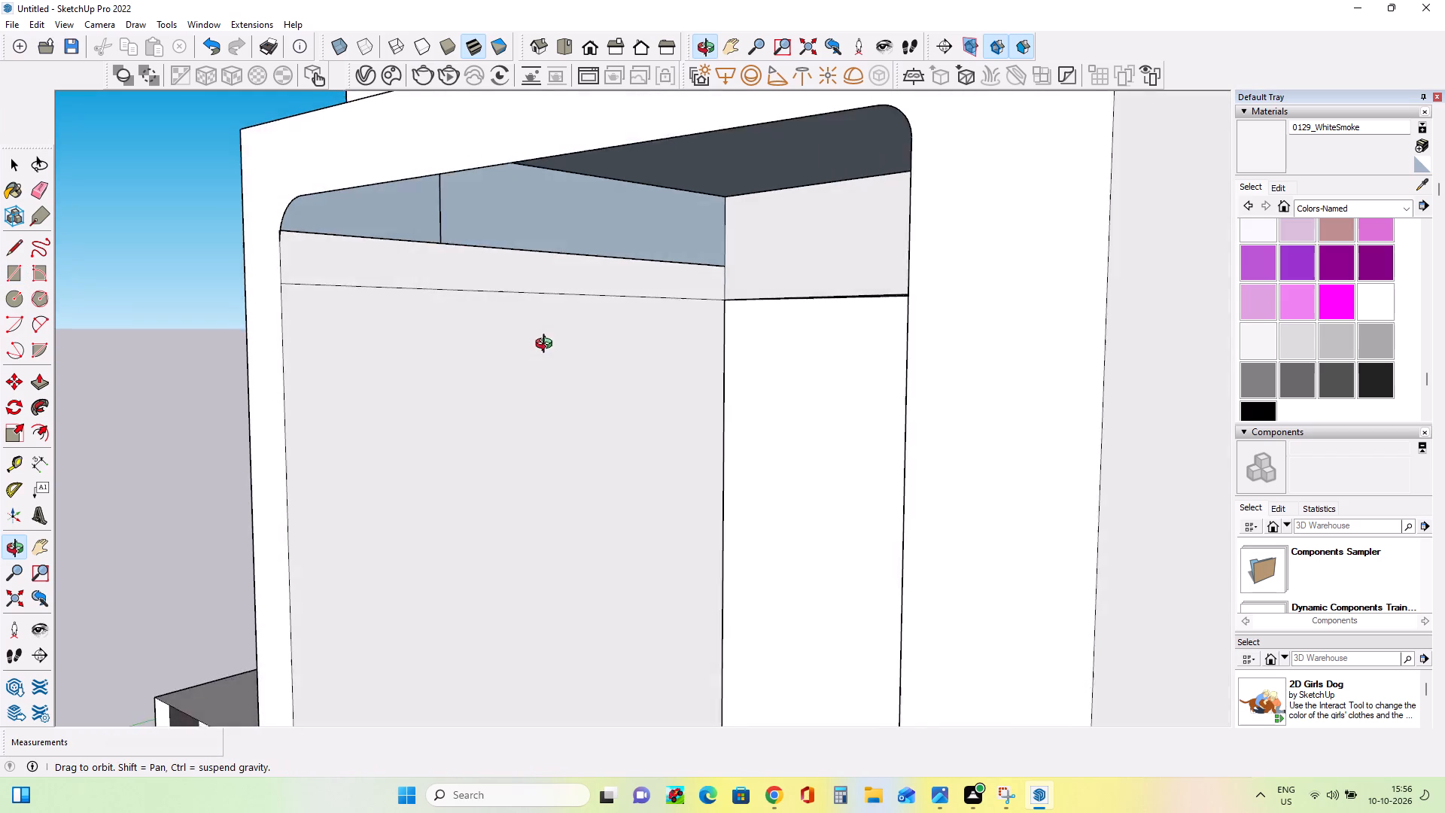
middle_click_drag(547, 346, 760, 315)
scroll(673, 326, "down", 13)
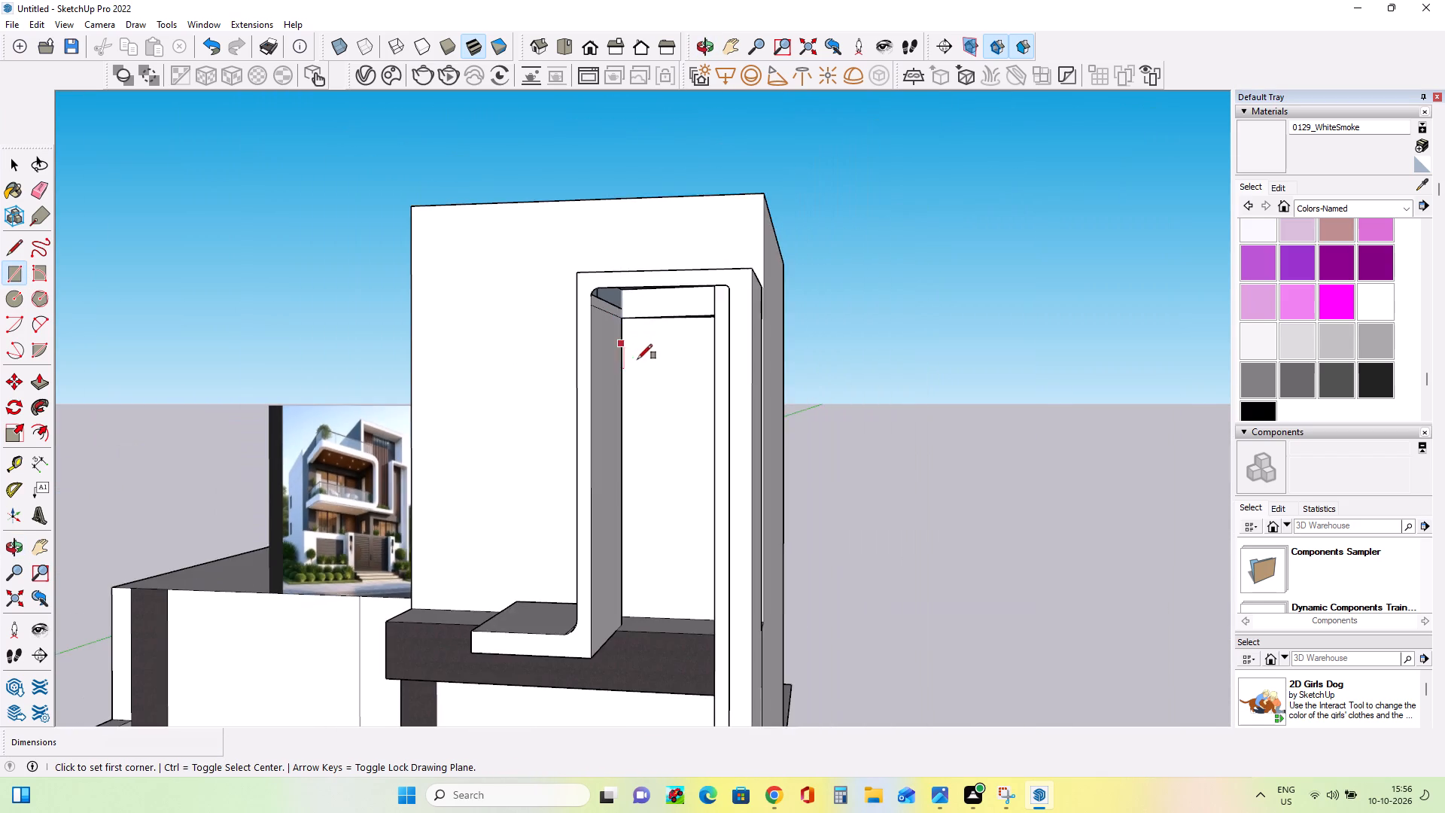
Undo the last edits that left stray edges on the top face of the tall frame.
middle_click_drag(651, 372, 765, 436)
middle_click_drag(726, 434, 731, 561)
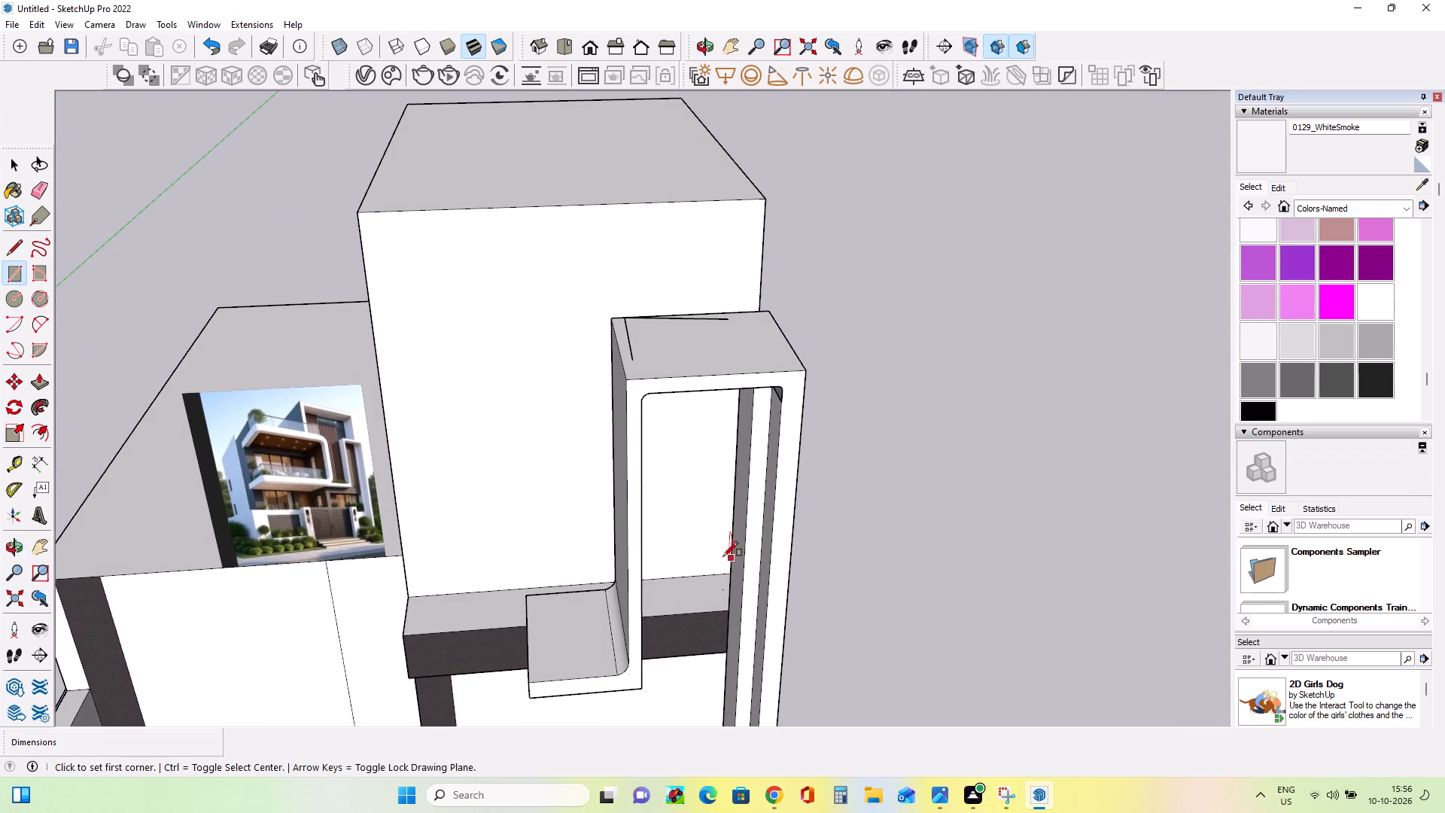
key("ctrl+x")
key("ctrl+z")
key("ctrl+z")
Examine the top of the tall frame's recess from several angles for remaining gaps and stray edges.
middle_click_drag(710, 539, 757, 321, "ctrl")
scroll(734, 356, "up", 3)
middle_click_drag(734, 355, 644, 382)
scroll(646, 379, "down", 8)
middle_click_drag(773, 412, 753, 436)
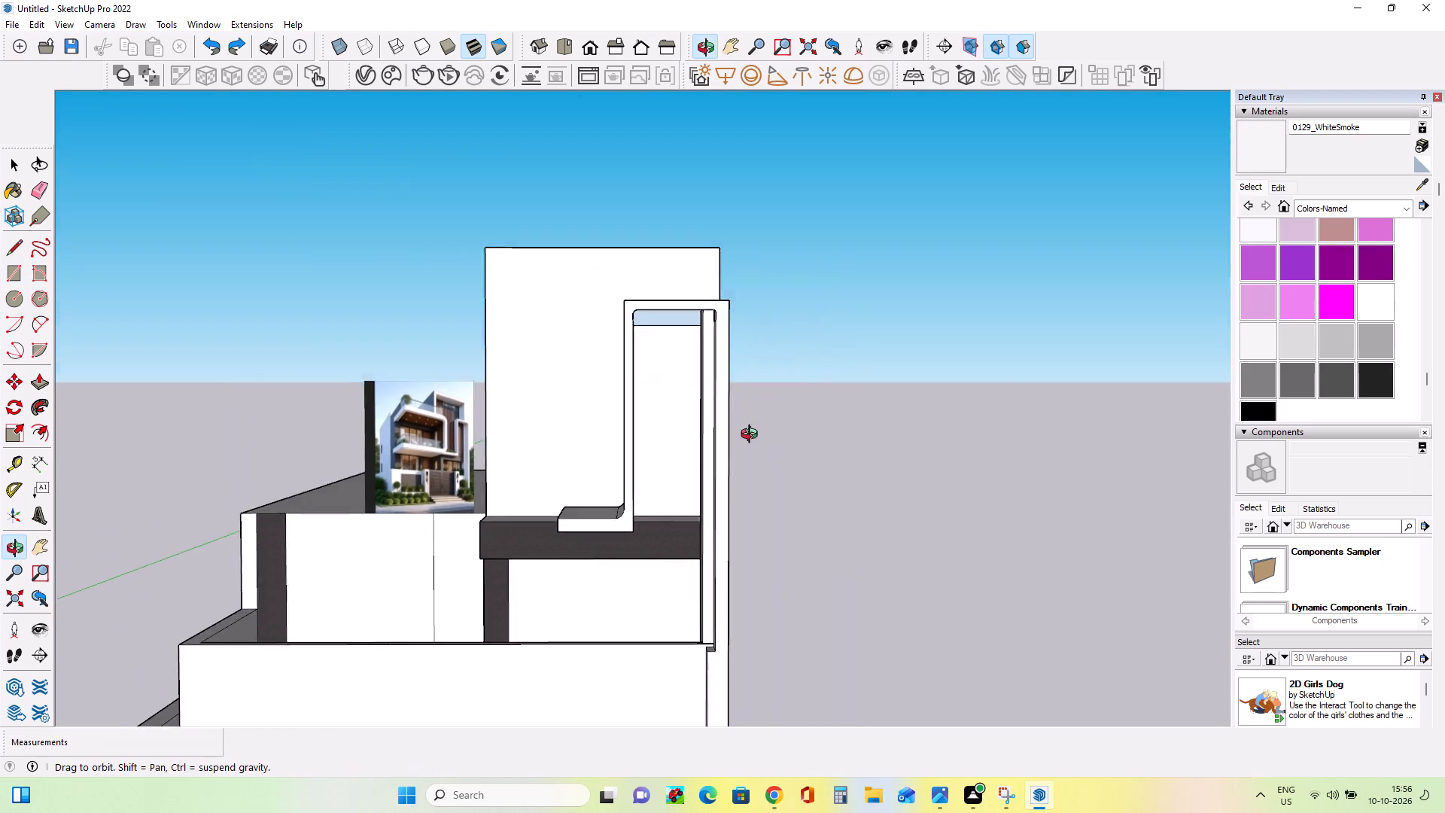
middle_click_drag(753, 436, 704, 349)
scroll(617, 322, "up", 4)
middle_click_drag(692, 334, 619, 376)
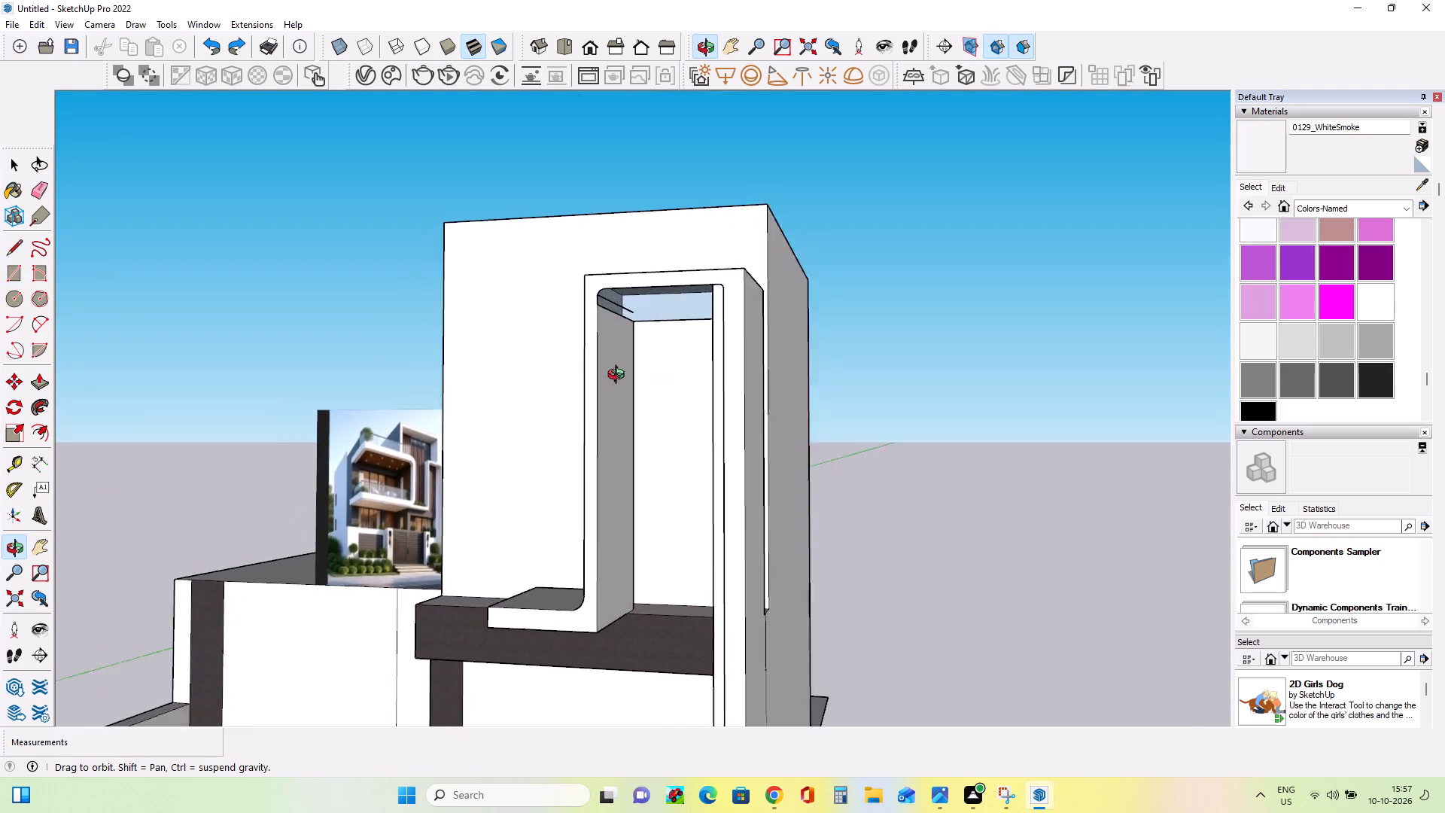
middle_click_drag(619, 376, 722, 394)
middle_click_drag(727, 355, 345, 448)
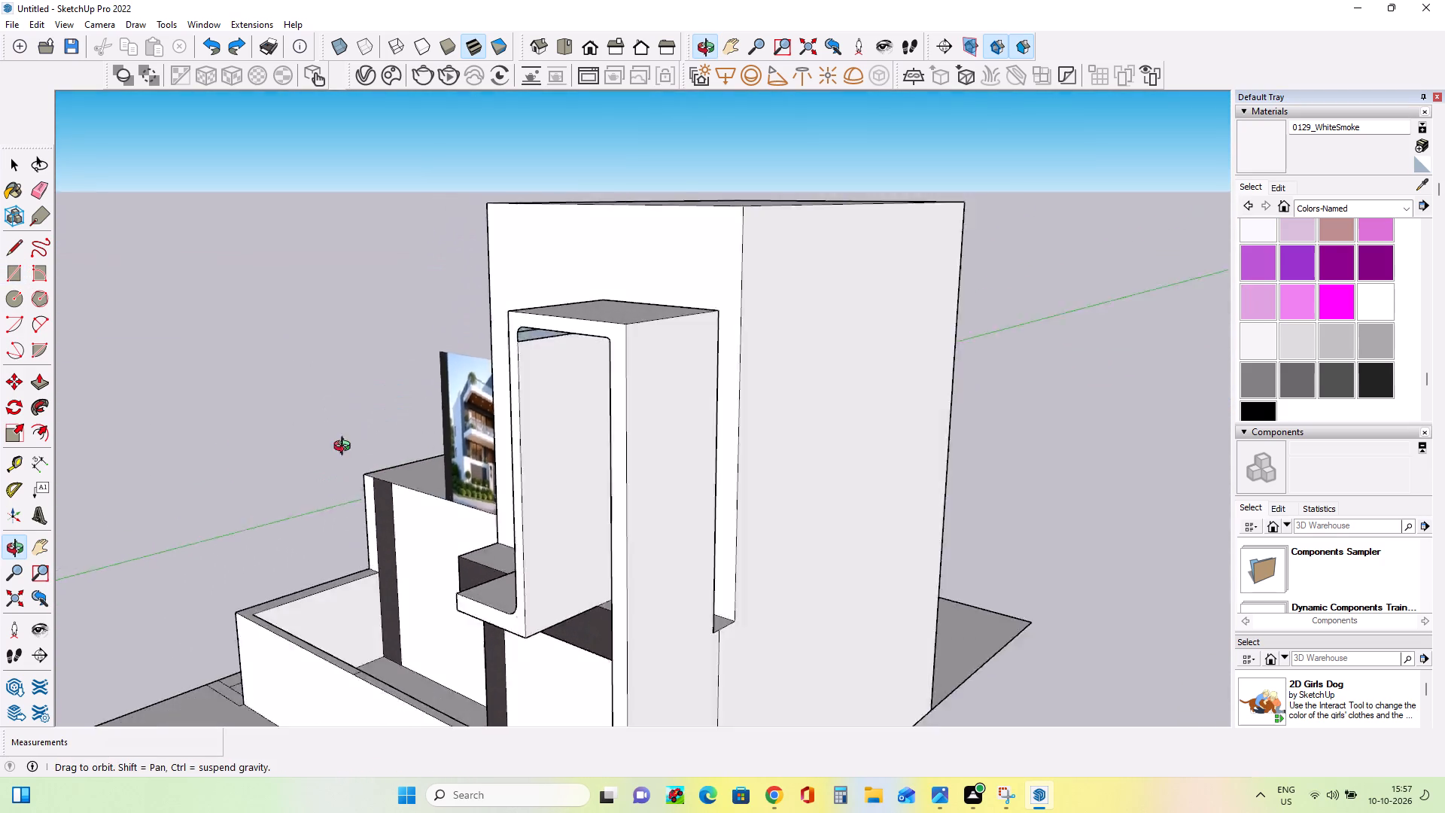
middle_click_drag(345, 448, 272, 458)
middle_click_drag(677, 368, 943, 334)
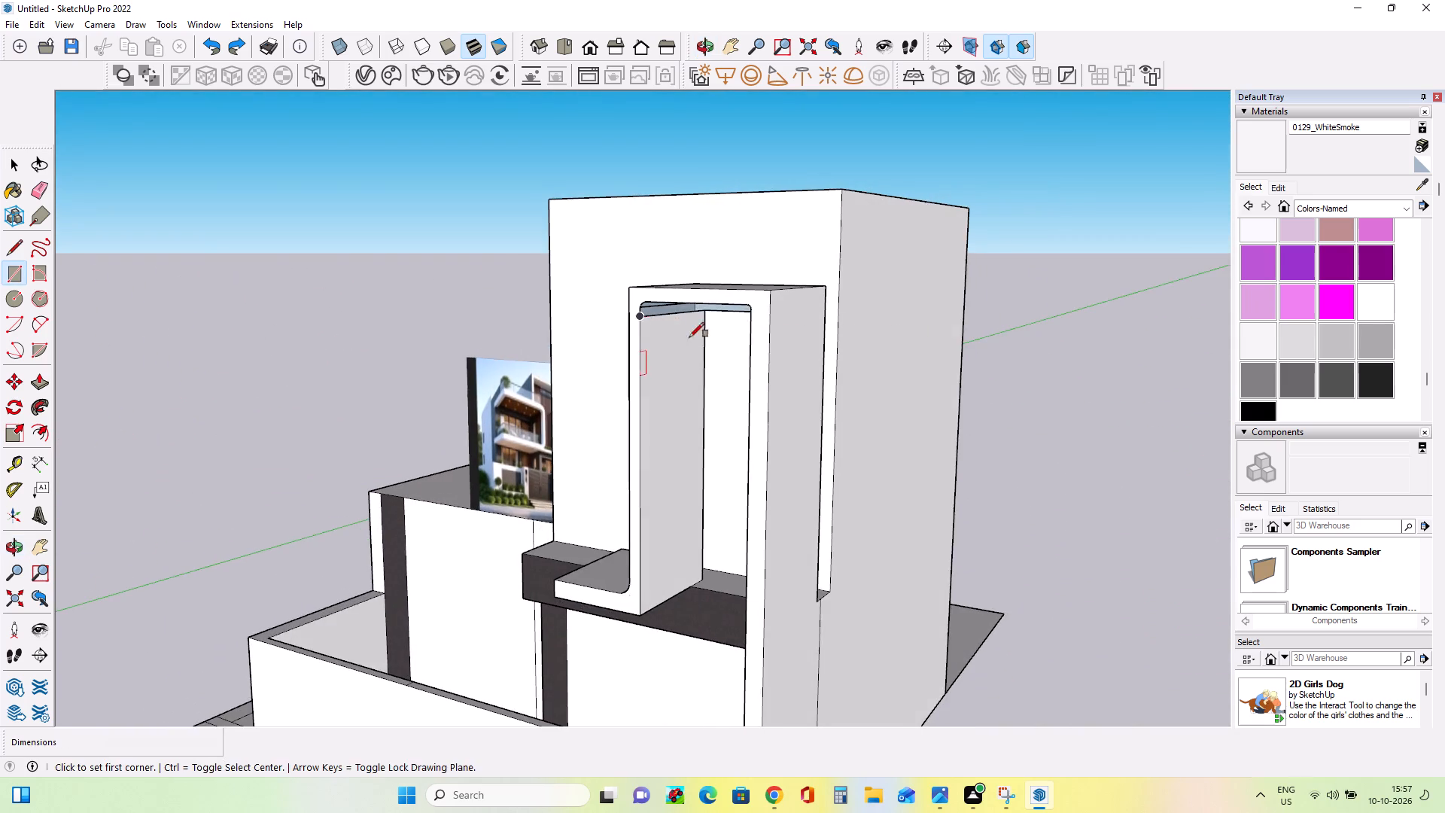
middle_click_drag(711, 335, 878, 285)
middle_click_drag(720, 294, 716, 307)
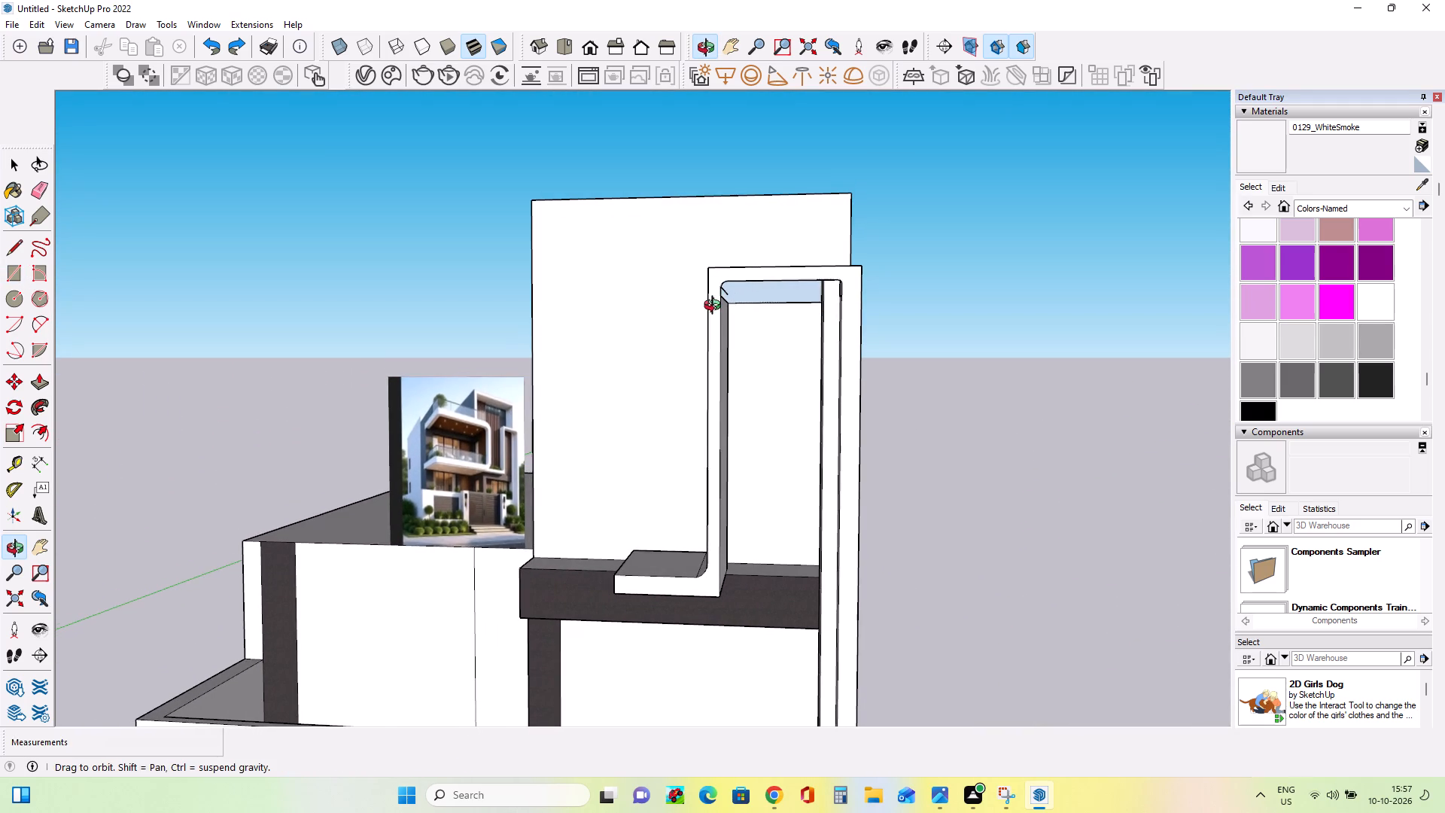
middle_click_drag(716, 307, 716, 308)
Erase the short stray diagonal edge inside the top corner of the frame's recess.
left_click(36, 187)
scroll(740, 299, "up", 2)
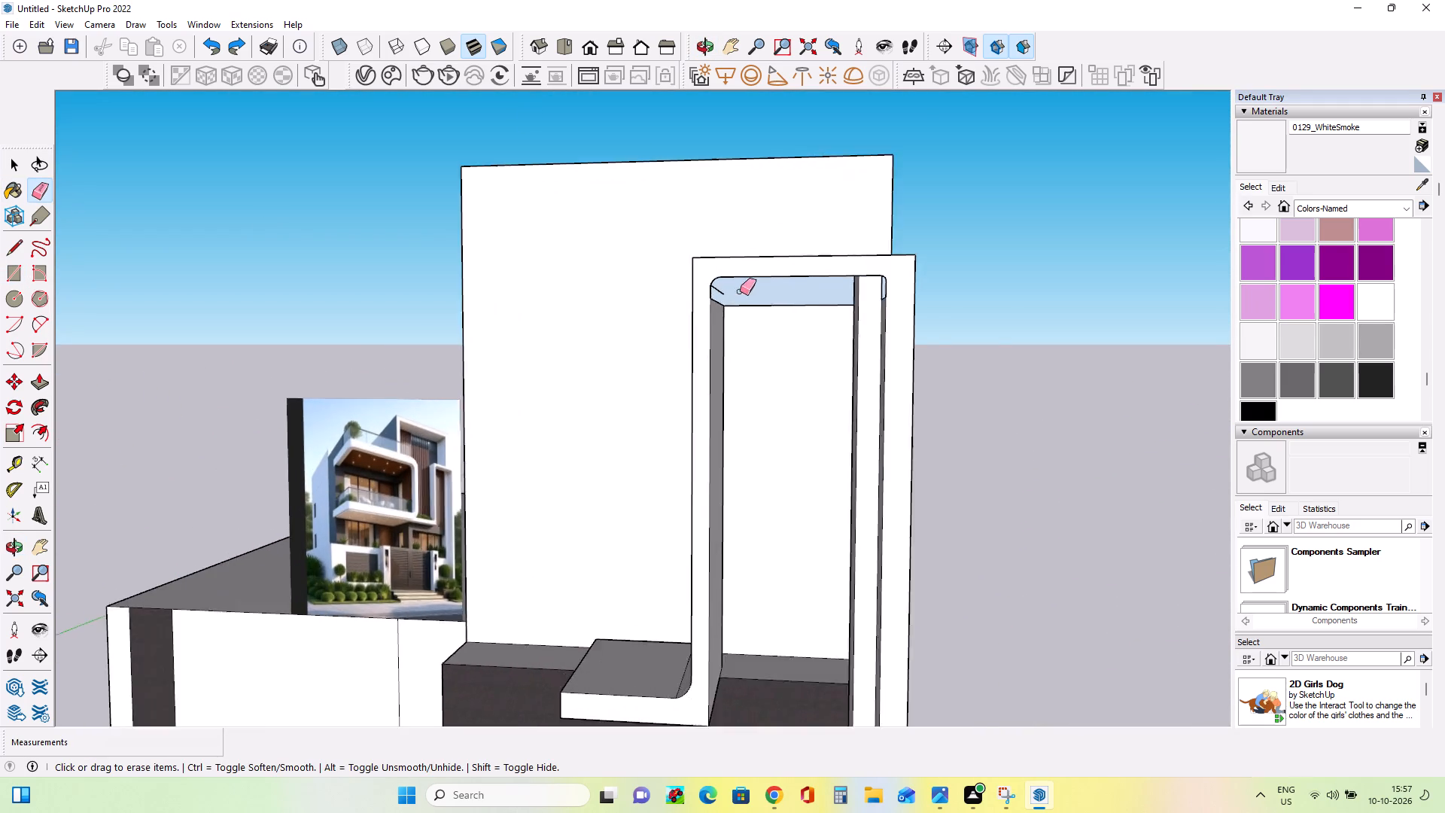
scroll(740, 291, "up", 4)
left_click(712, 286)
Paint the back cover face and both side cover faces at the top of the recess with 0130_Gainsboro.
middle_click_drag(779, 334, 782, 313)
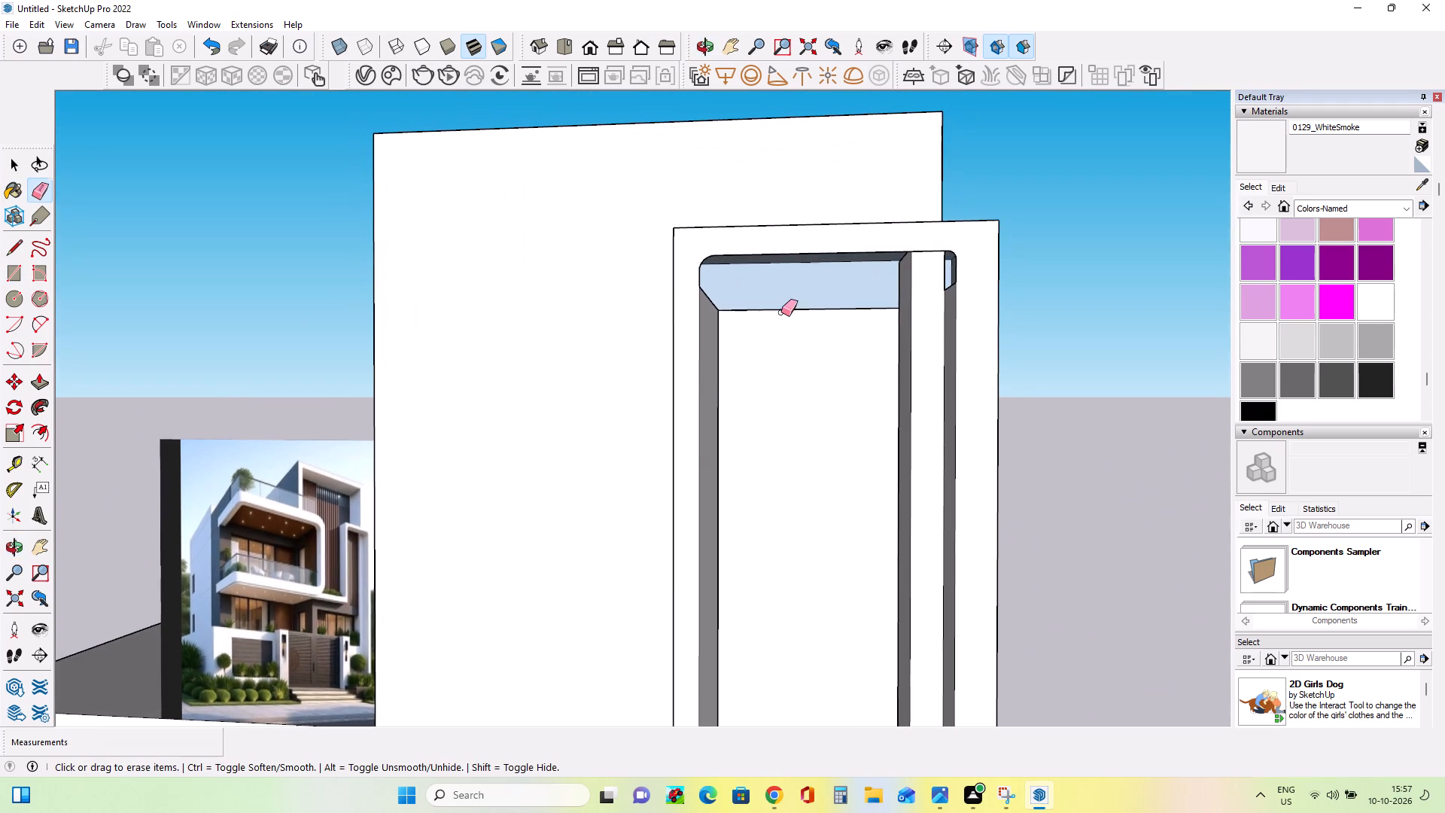
left_click(1297, 346)
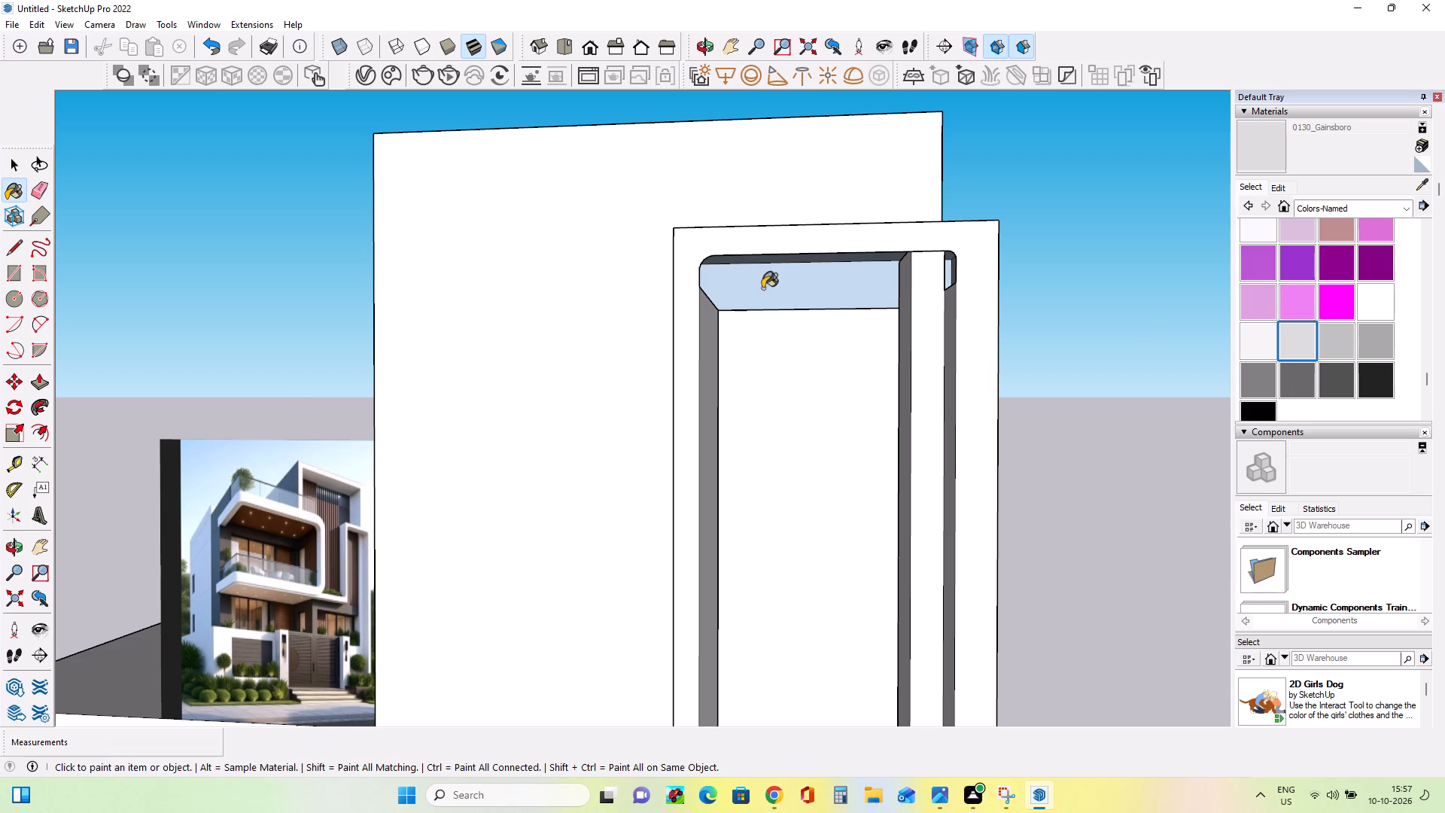
left_click(763, 291)
middle_click_drag(835, 333, 698, 340)
left_click(699, 279)
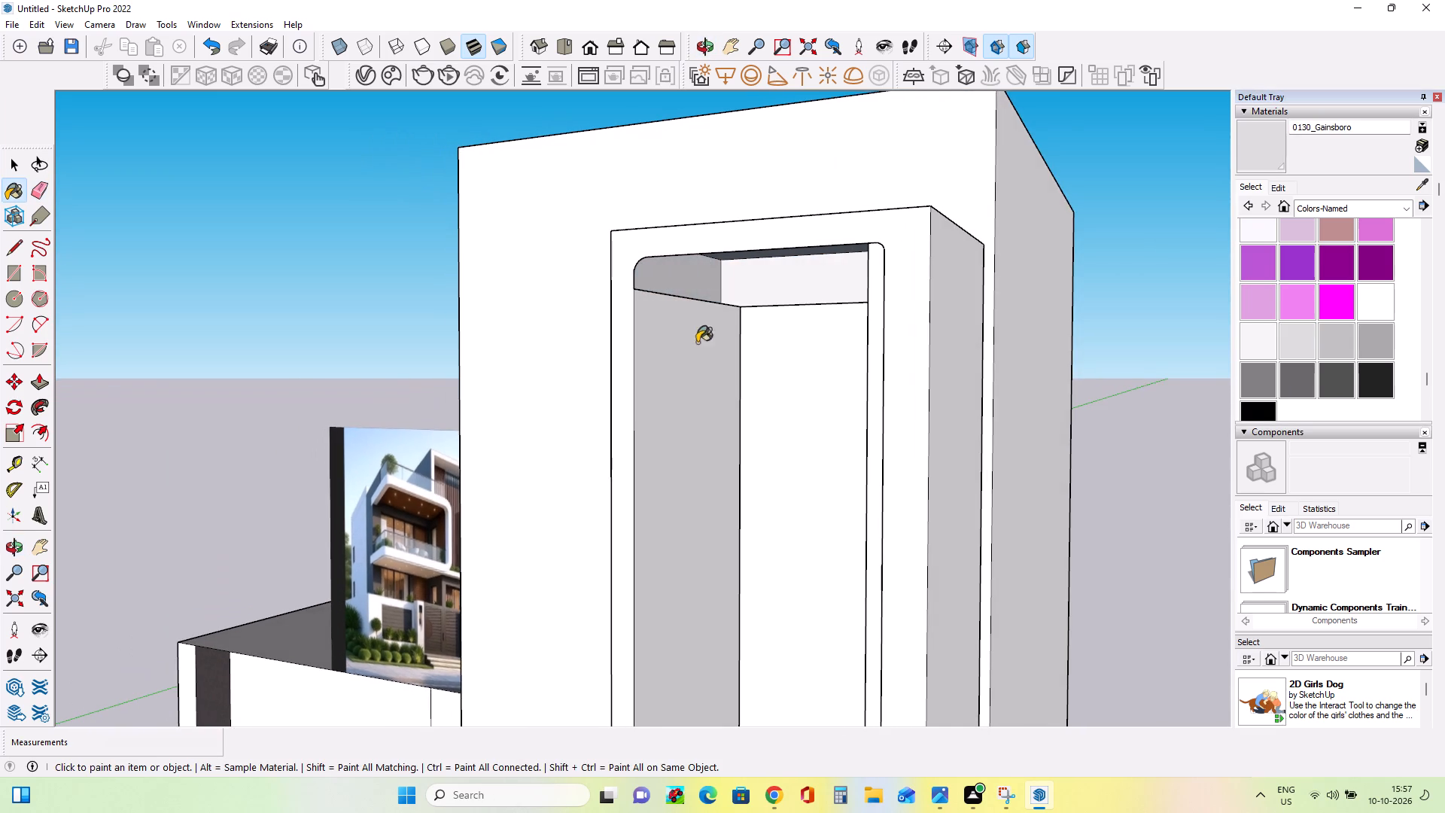
middle_click_drag(704, 360, 1029, 321)
left_click(914, 297)
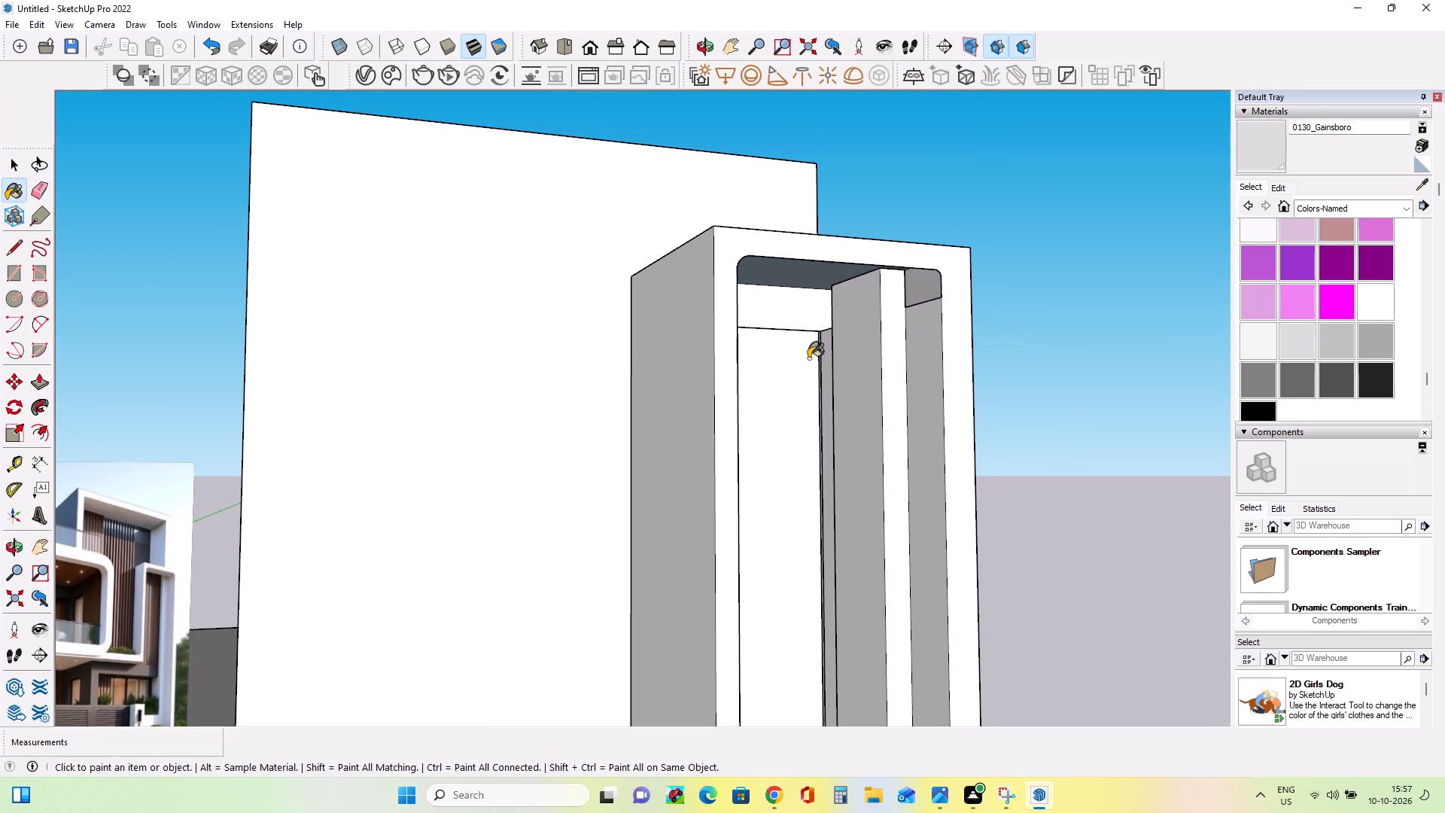
Erase the horizontal edge between the recess's back wall and the cover face above it.
middle_click_drag(807, 361, 559, 387)
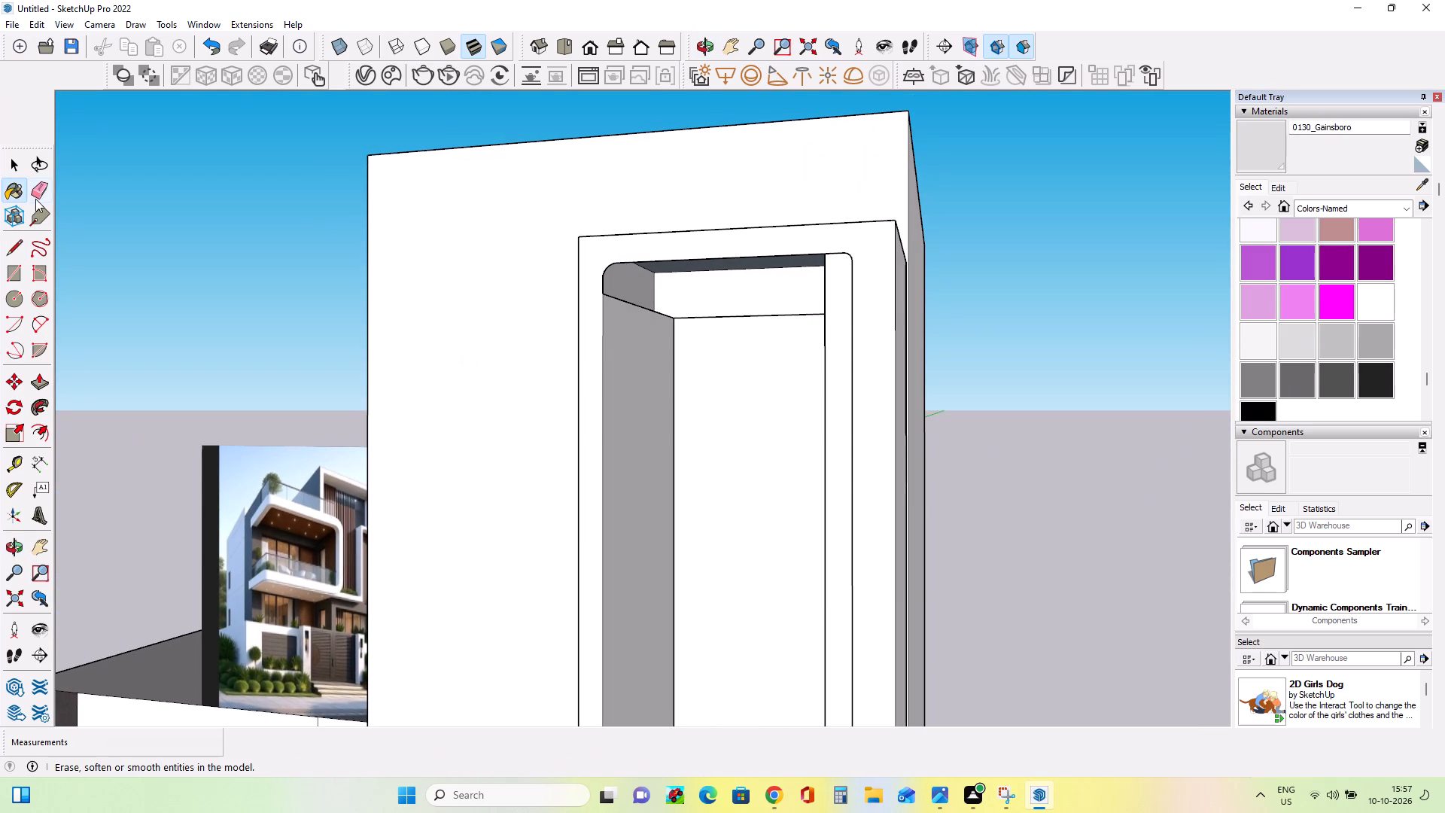
left_click(37, 193)
left_click(747, 316)
middle_click_drag(735, 365, 759, 379)
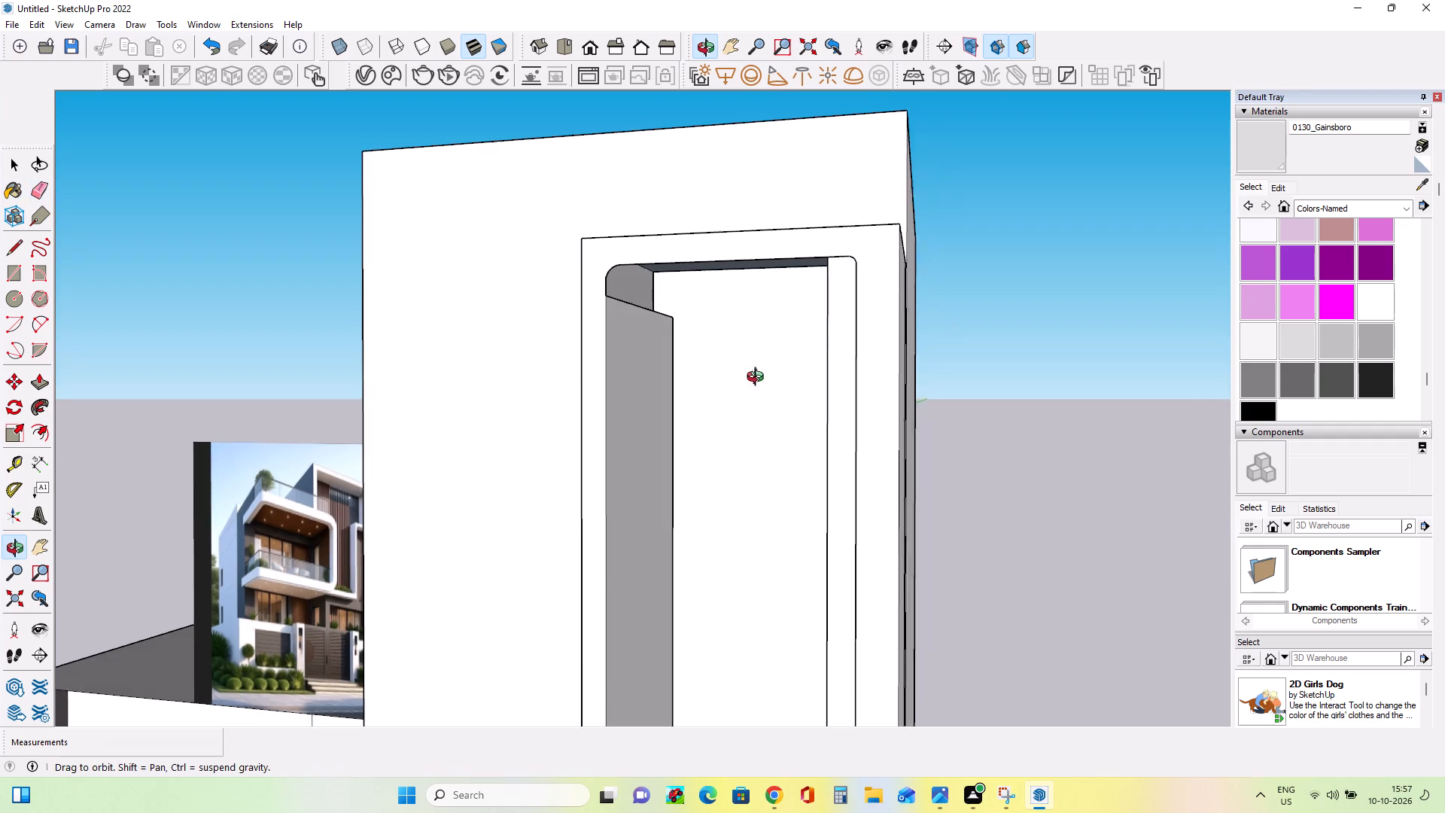
Paint the underside of the frame's top, the recess ceiling, with 0129_WhiteSmoke.
middle_click_drag(759, 379, 846, 340)
scroll(846, 340, "down", 4)
middle_click_drag(850, 358, 847, 315)
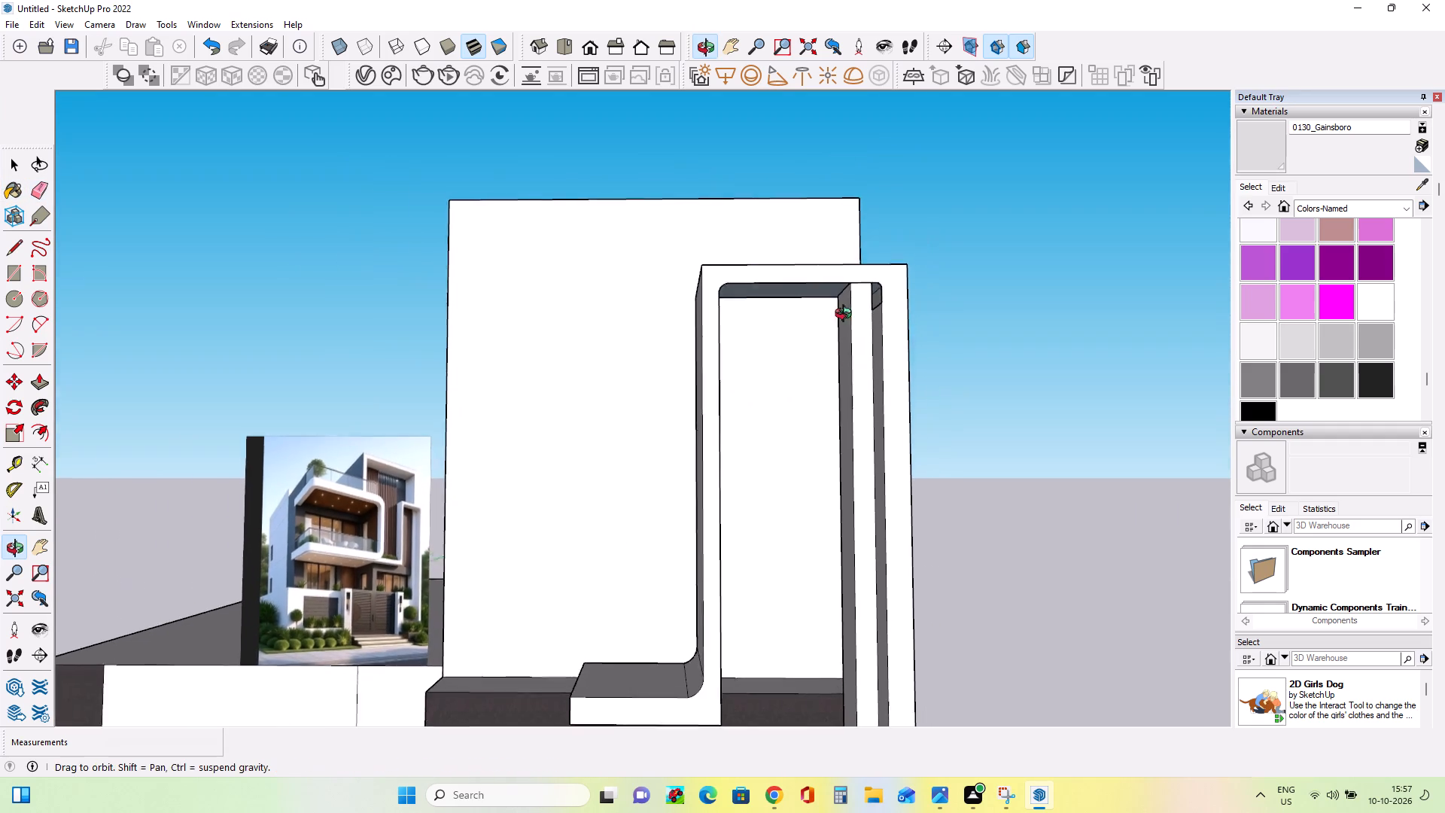
middle_click_drag(847, 315, 843, 268)
scroll(850, 265, "down", 1)
left_click(1258, 353)
left_click(771, 303)
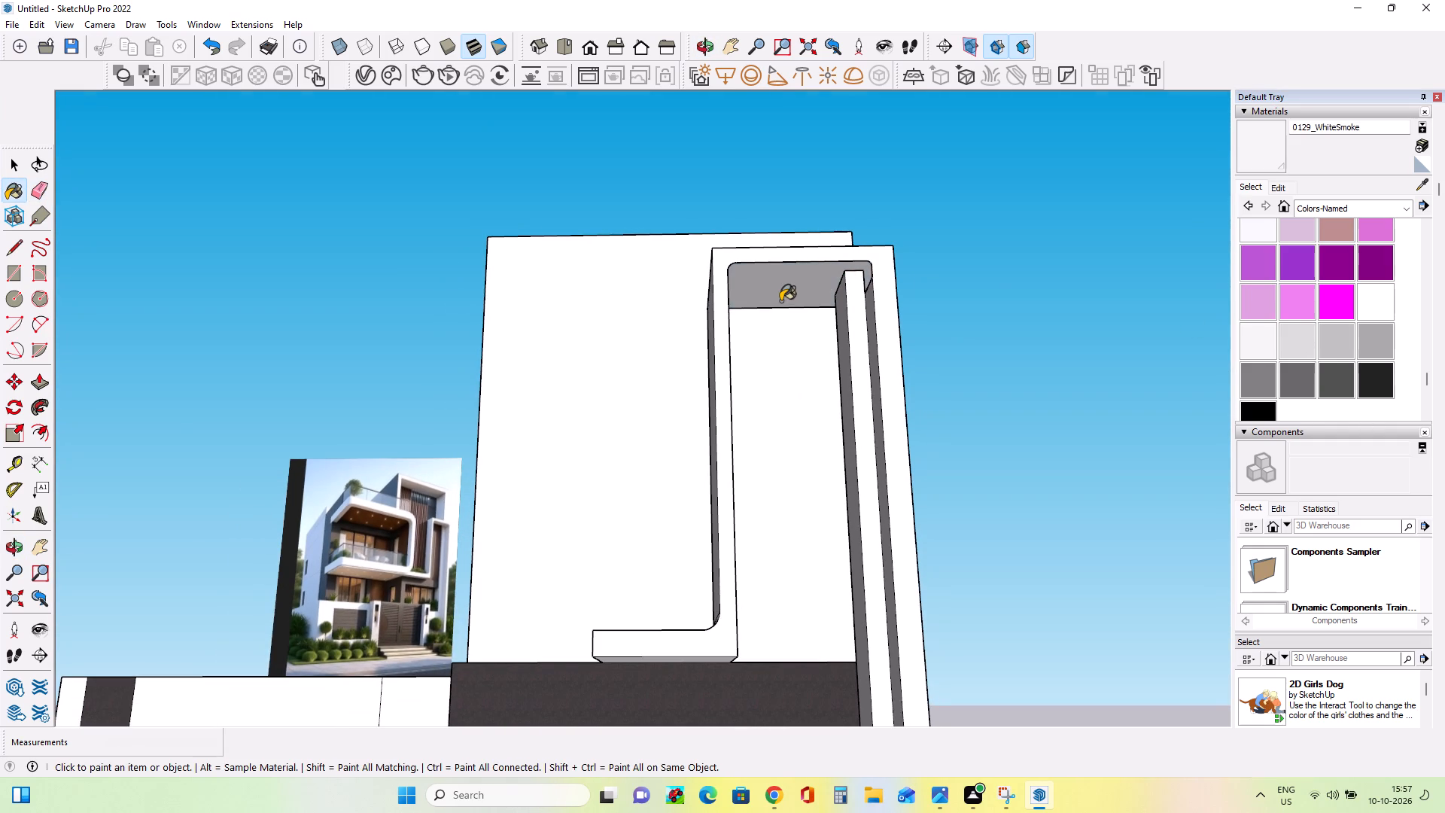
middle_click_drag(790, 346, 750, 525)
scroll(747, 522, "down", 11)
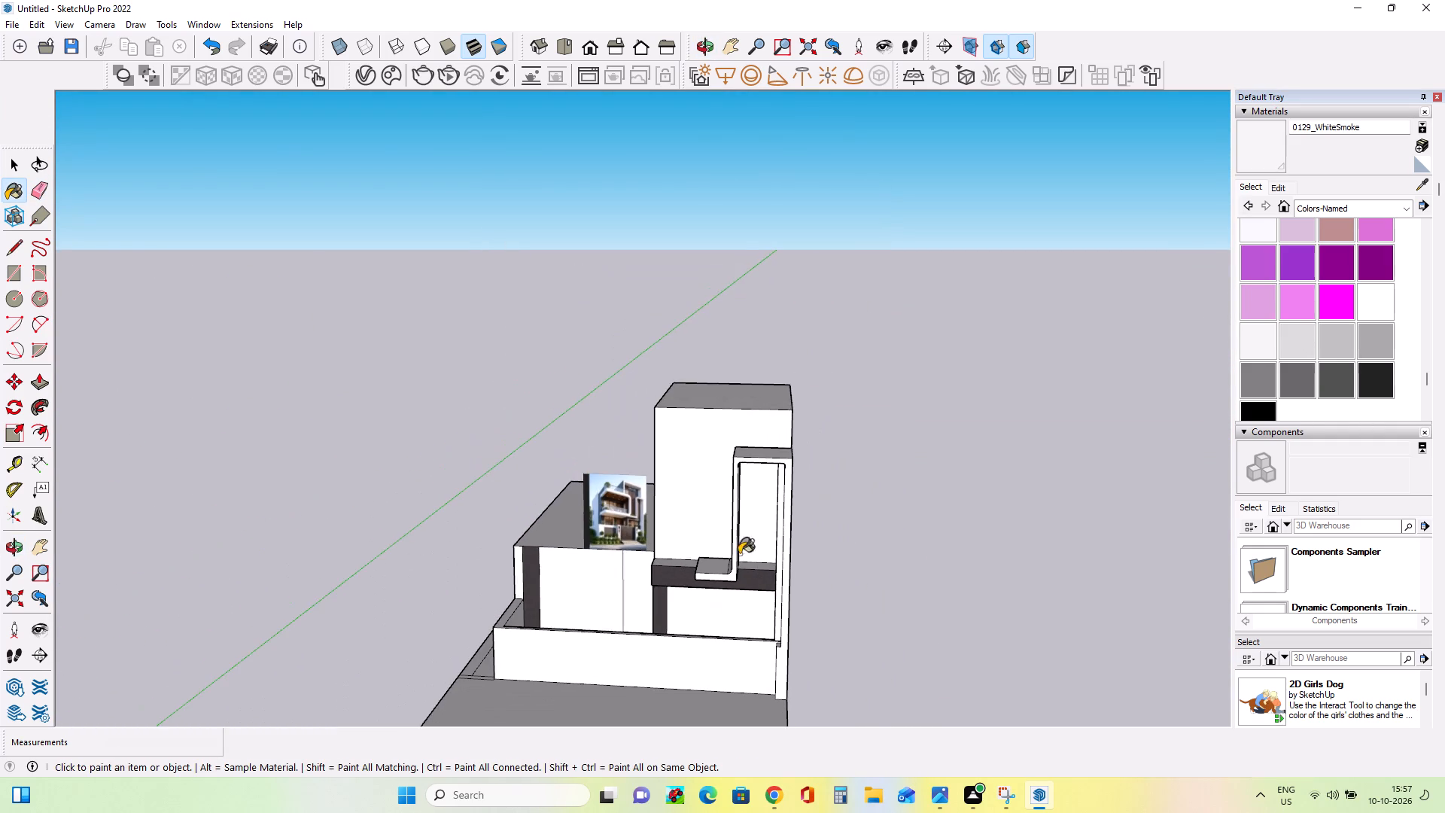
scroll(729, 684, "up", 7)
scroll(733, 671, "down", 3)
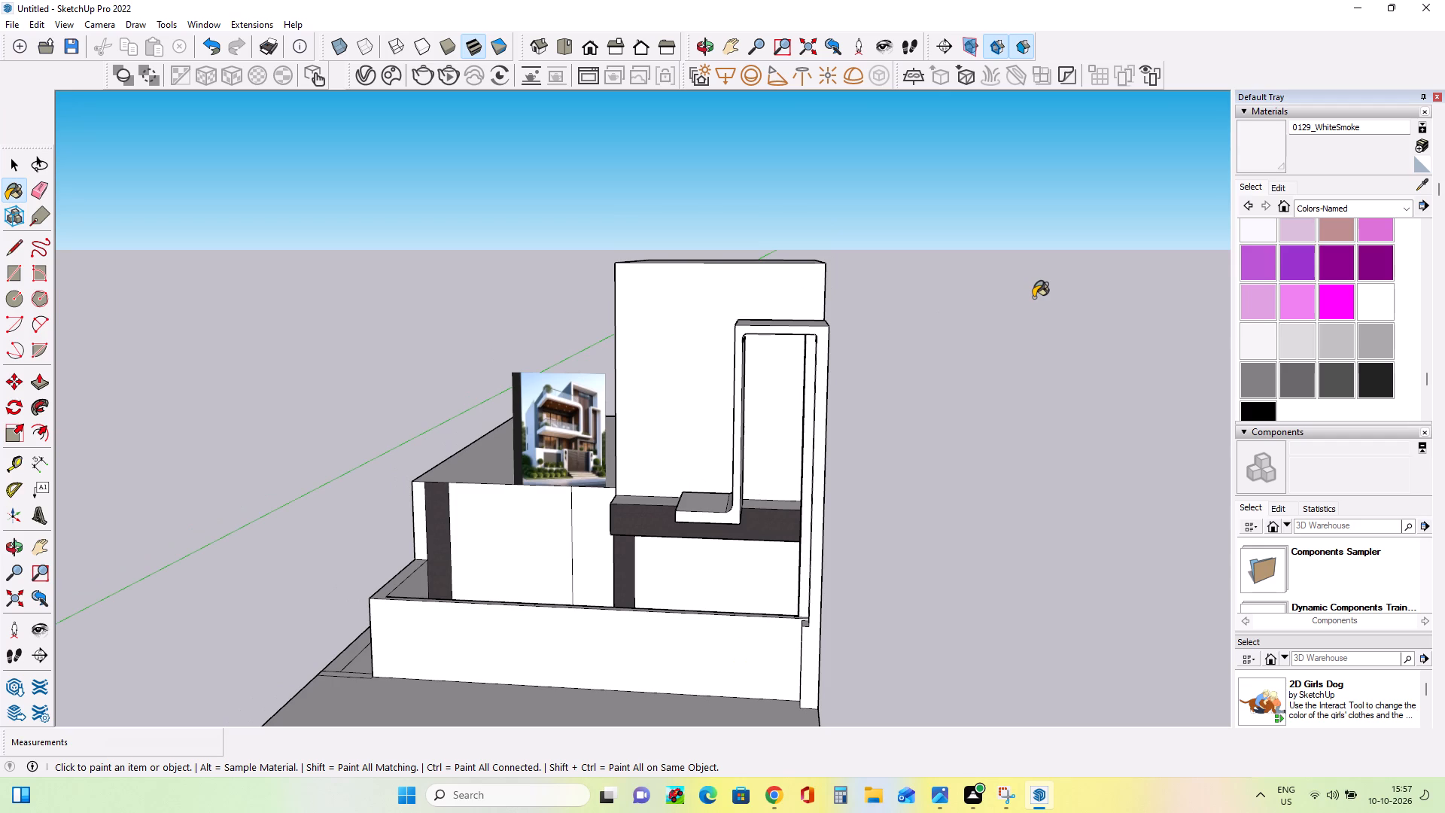
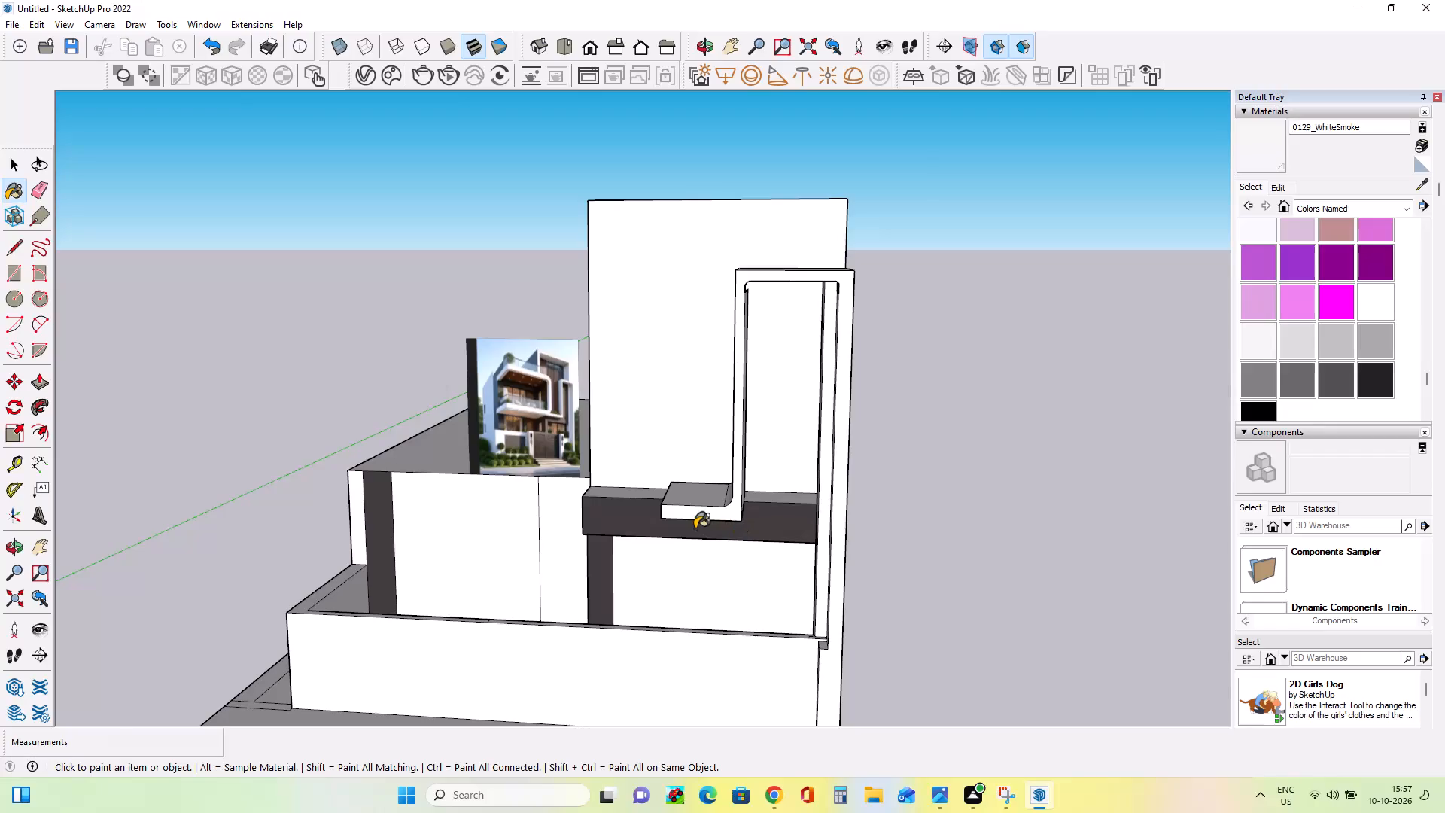
Push/Pull the end face of the rounded frame's horizontal foot outward about 5' 8 3/16", lengthening it along the dark beam.
scroll(695, 528, "up", 3)
middle_click_drag(695, 528, 744, 534)
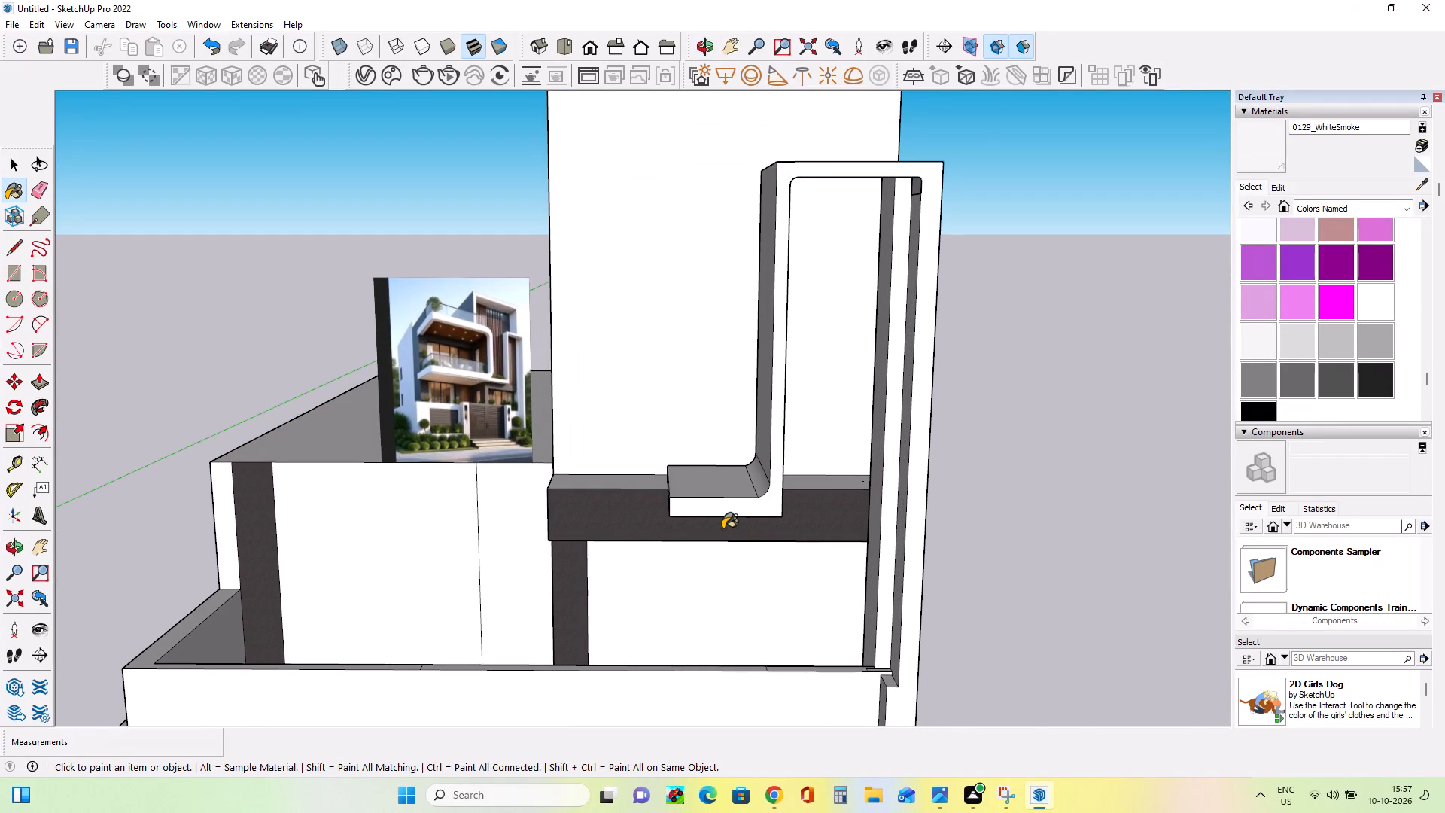
scroll(648, 529, "up", 7)
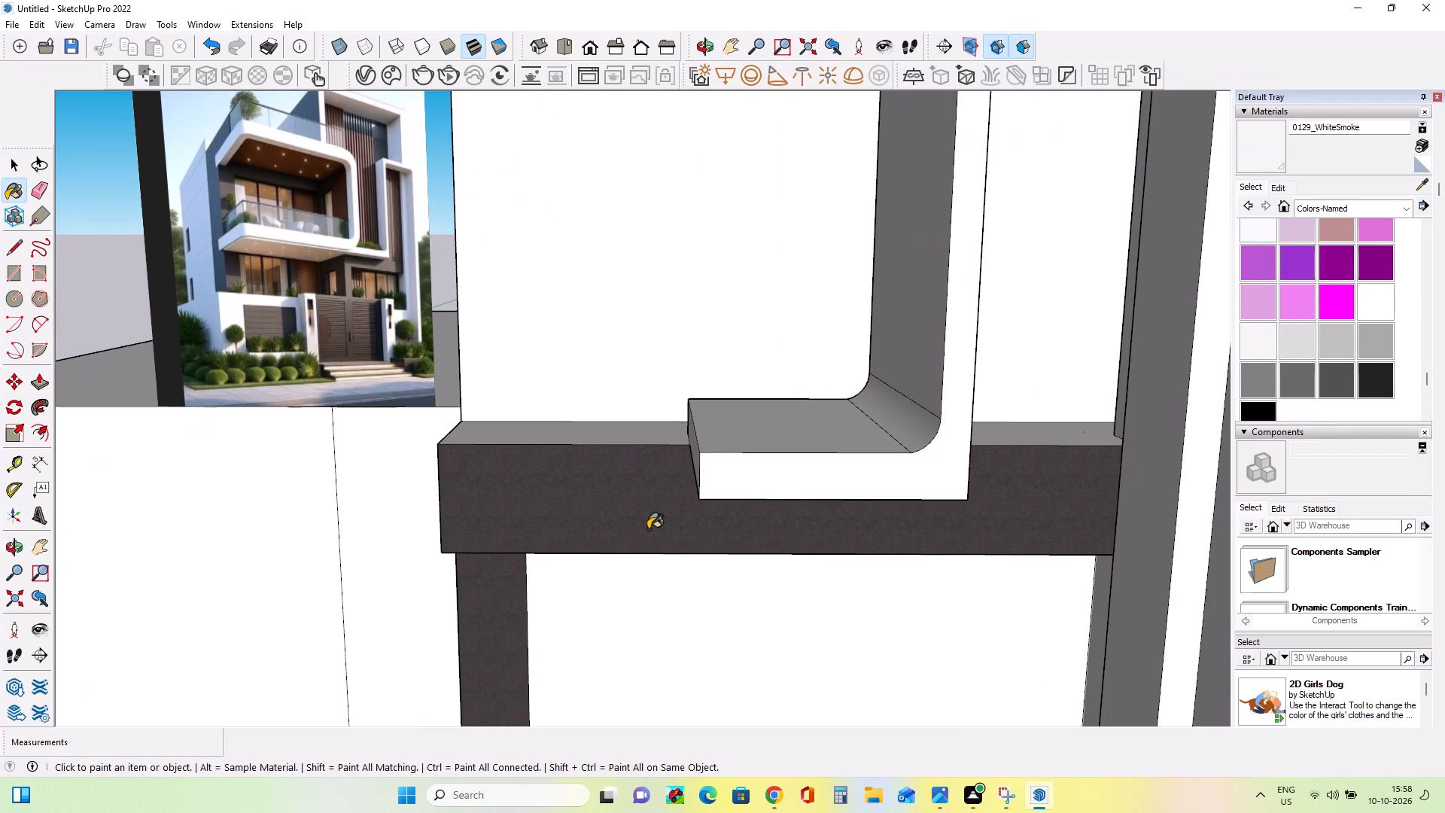
middle_click_drag(649, 528, 683, 562)
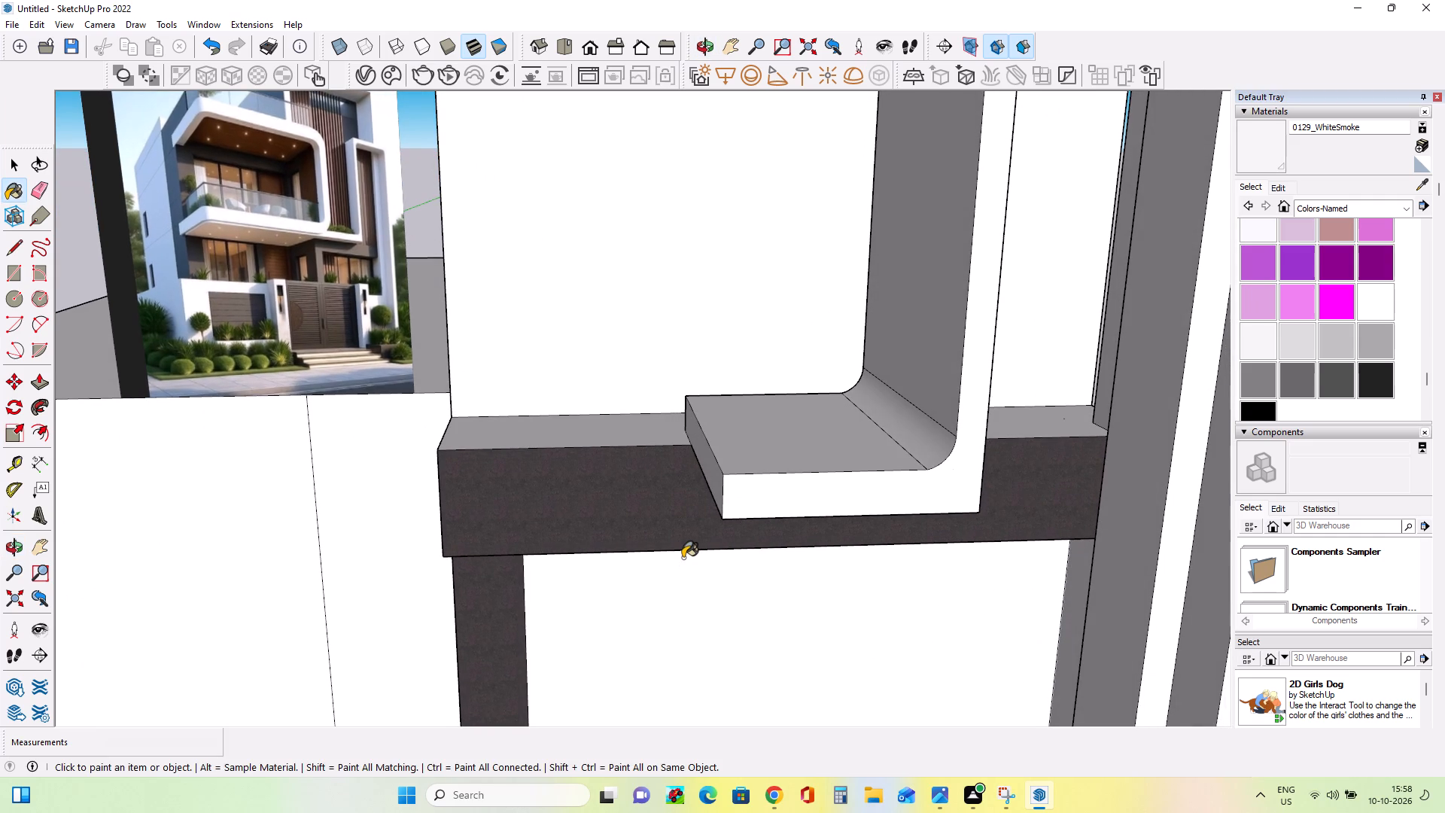
scroll(683, 558, "down", 1)
middle_click(687, 559)
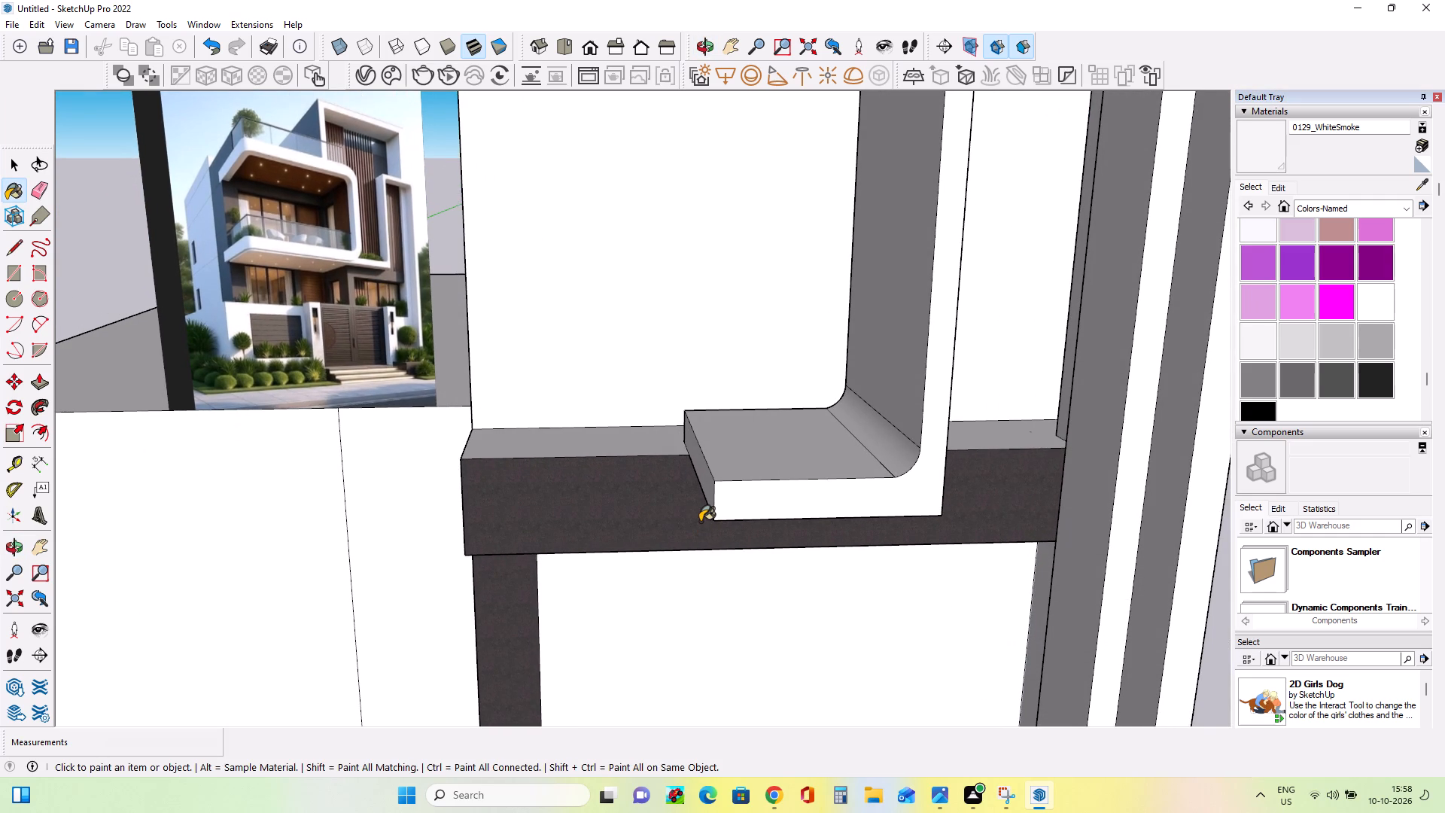
middle_click(699, 521)
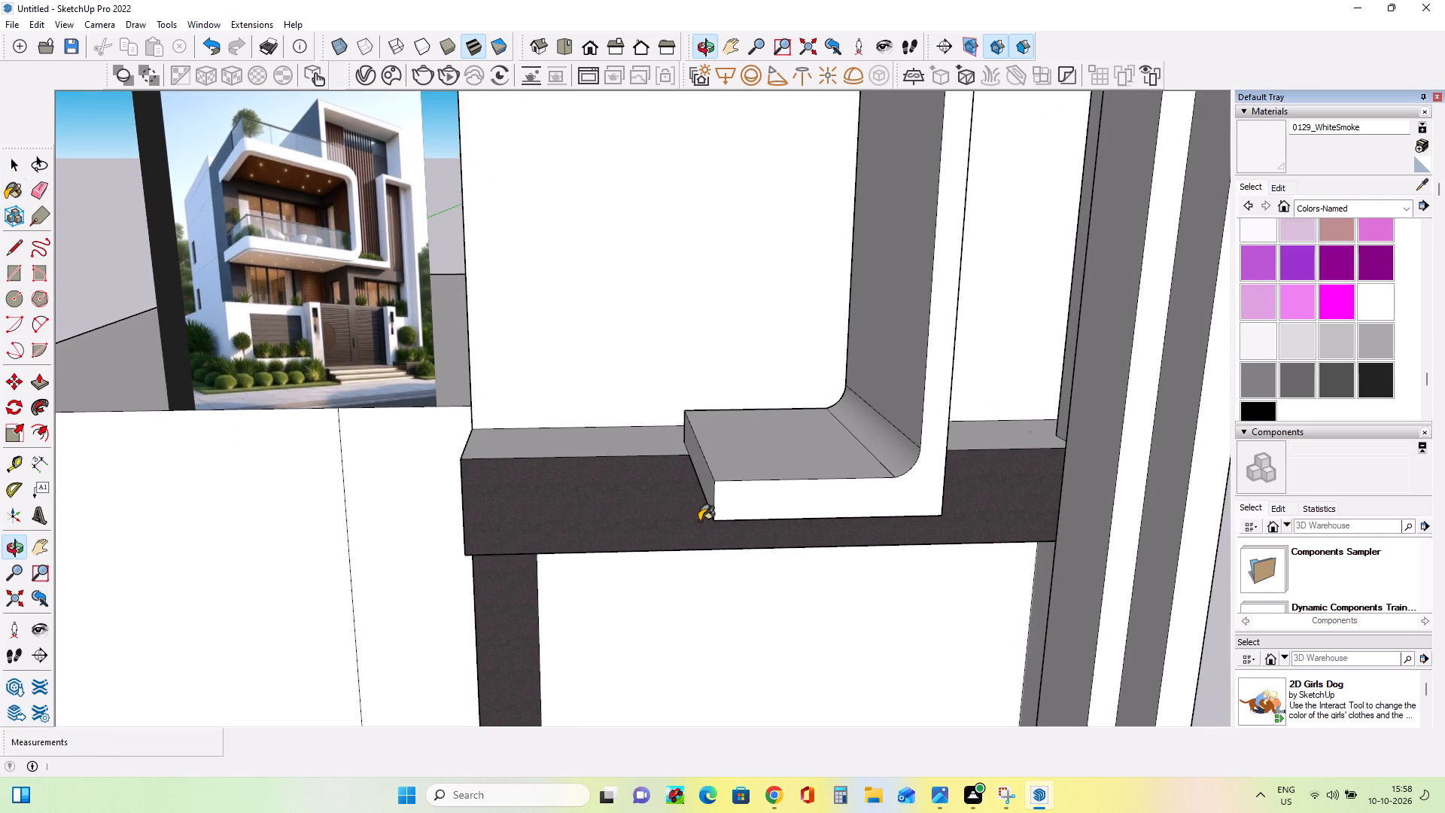
left_click(42, 385)
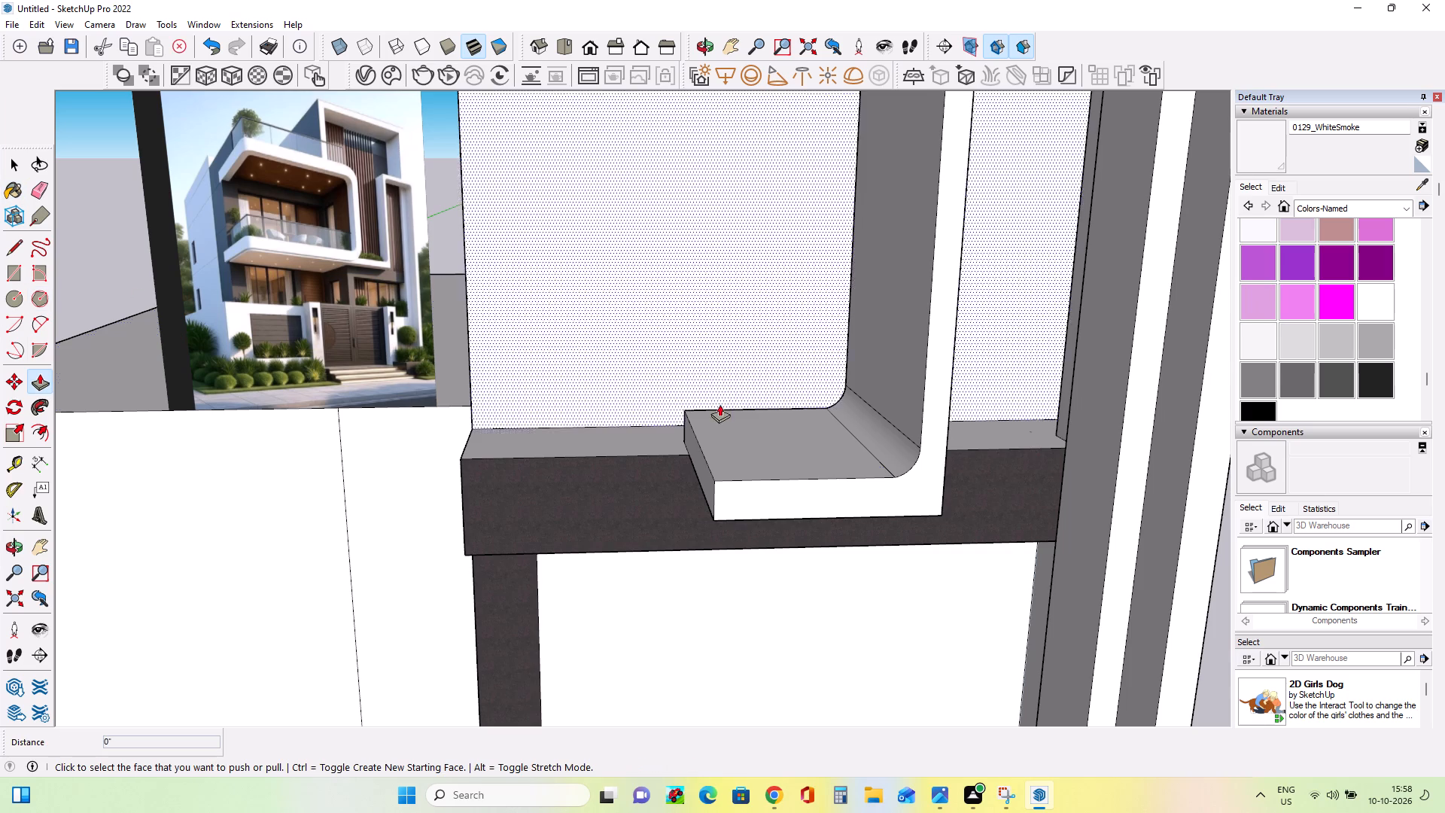
left_click(710, 487)
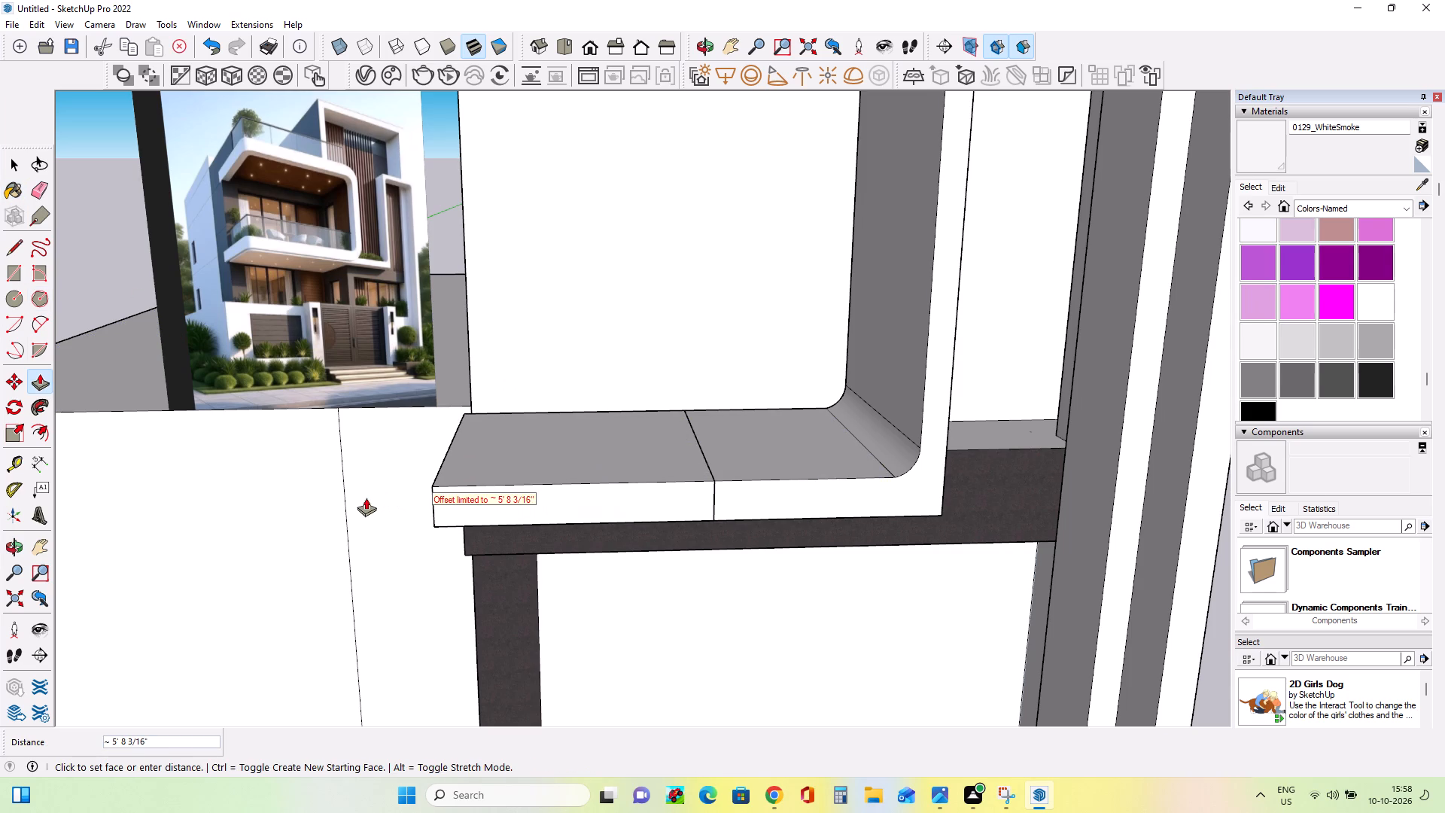
left_click(366, 498)
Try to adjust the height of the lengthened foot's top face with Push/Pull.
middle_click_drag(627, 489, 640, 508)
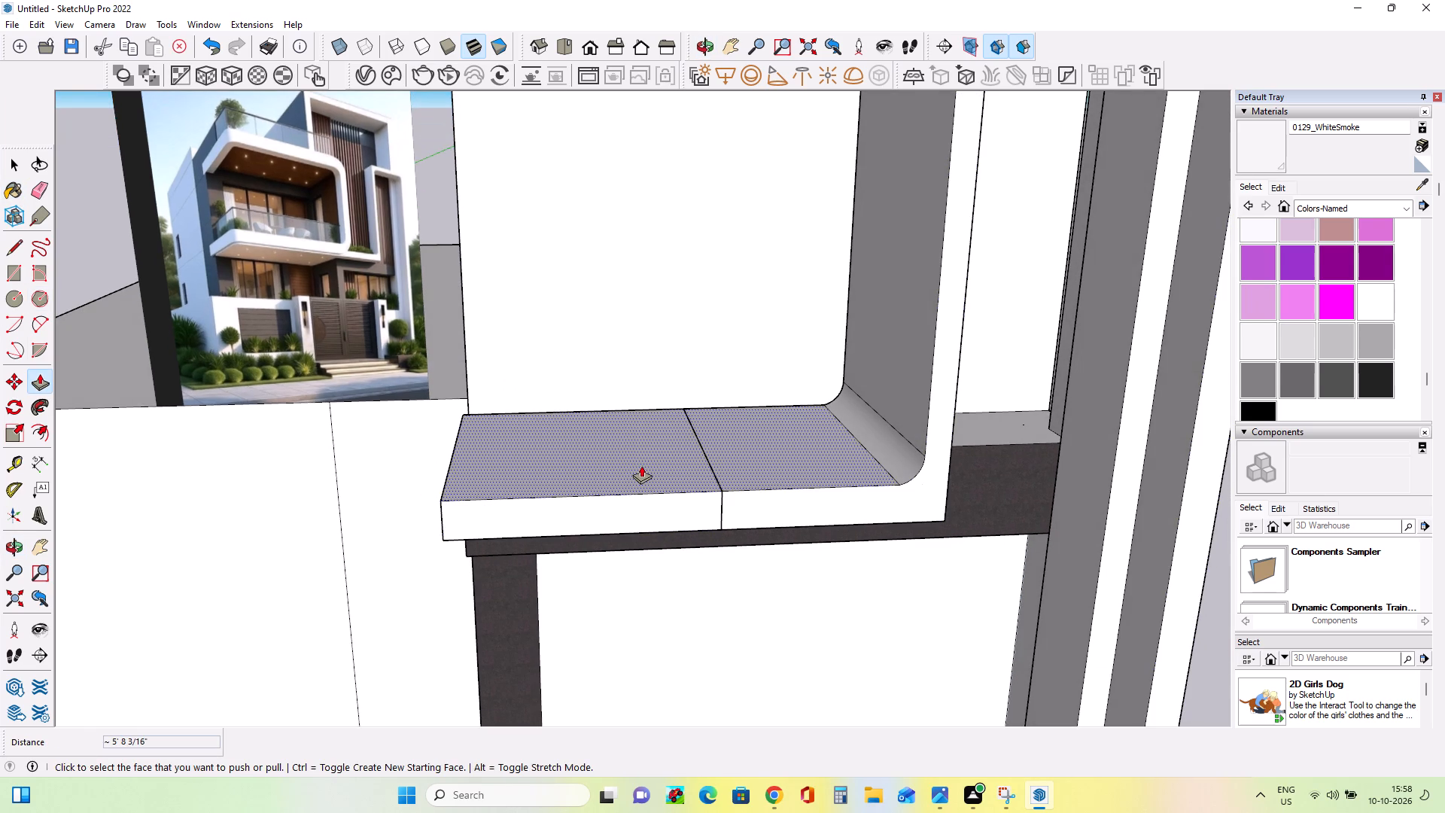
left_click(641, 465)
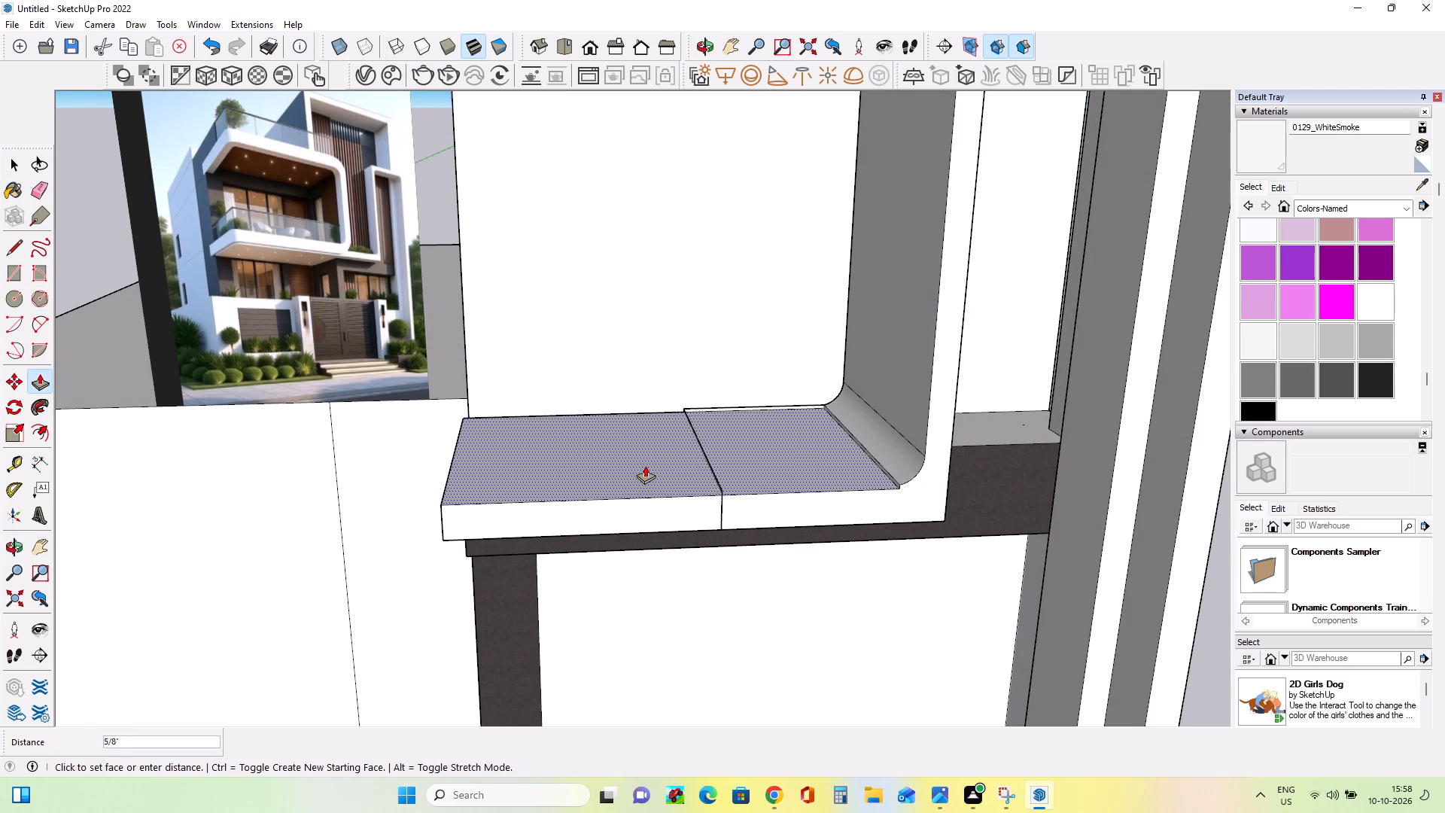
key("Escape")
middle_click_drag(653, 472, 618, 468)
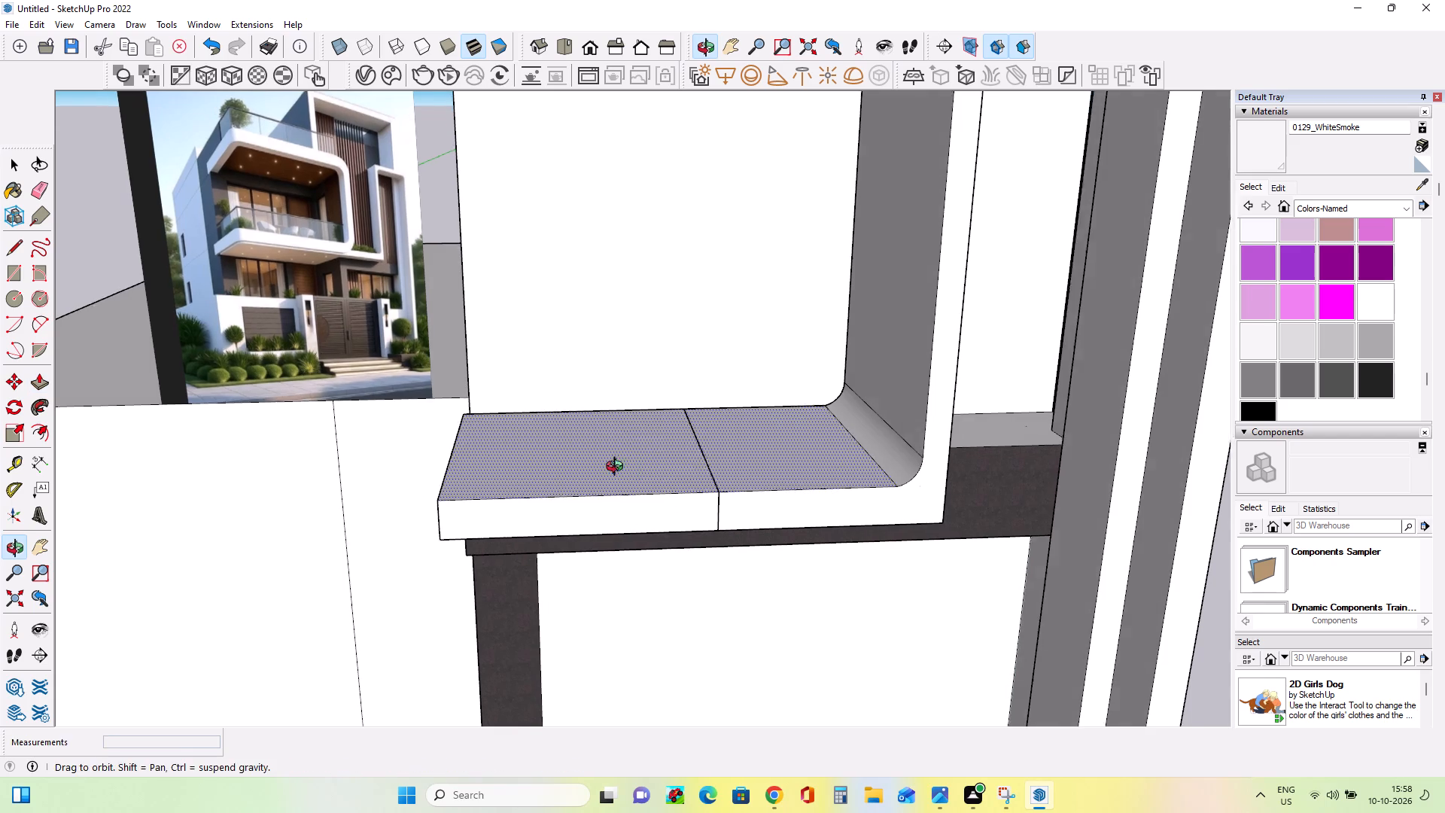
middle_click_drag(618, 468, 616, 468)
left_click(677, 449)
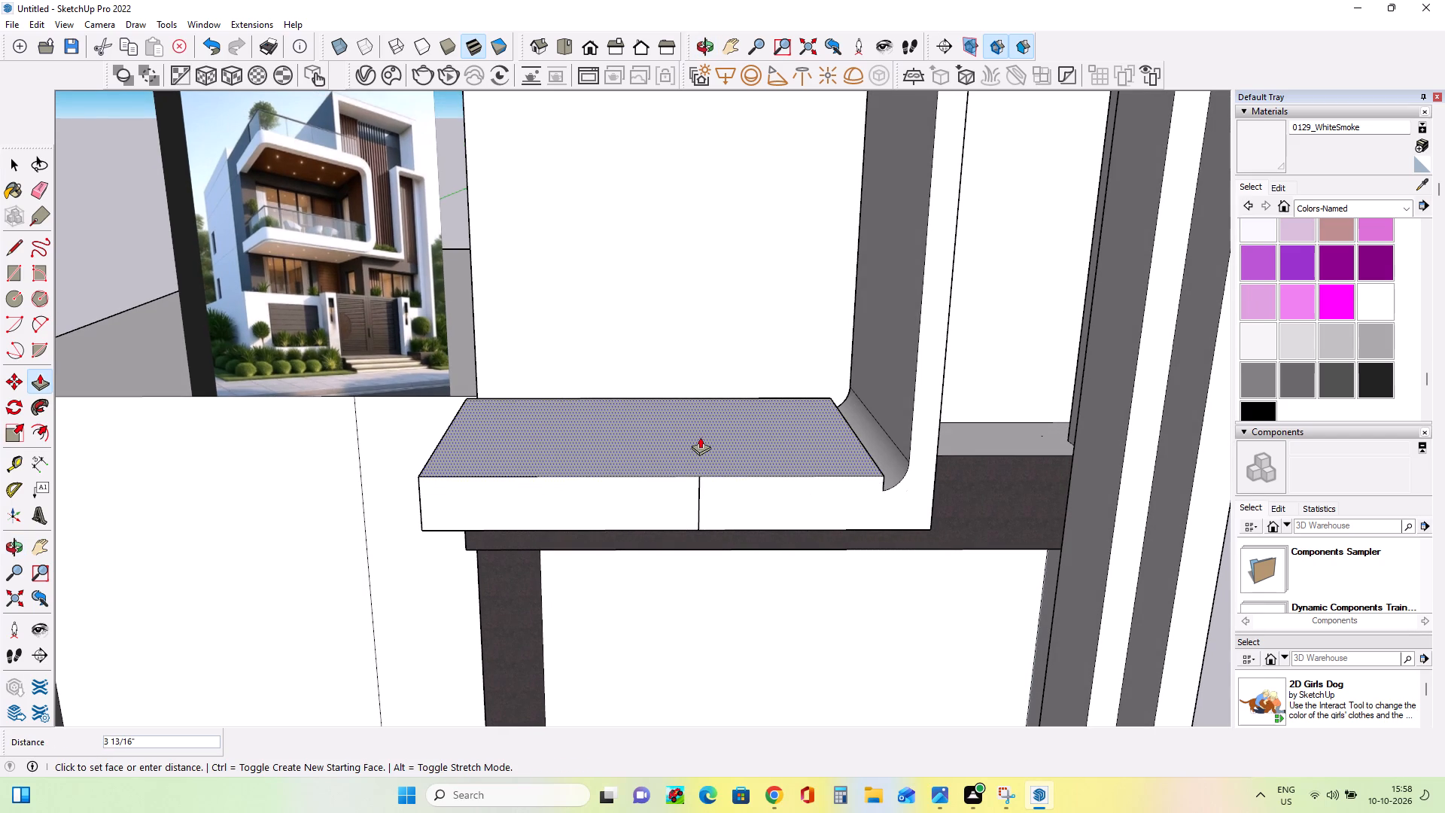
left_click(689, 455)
Draw a rectangle of about 5' 11 1/16" by 8 1/2" across the foot's top, on the extension side of the dividing edge.
middle_click_drag(552, 495, 564, 512)
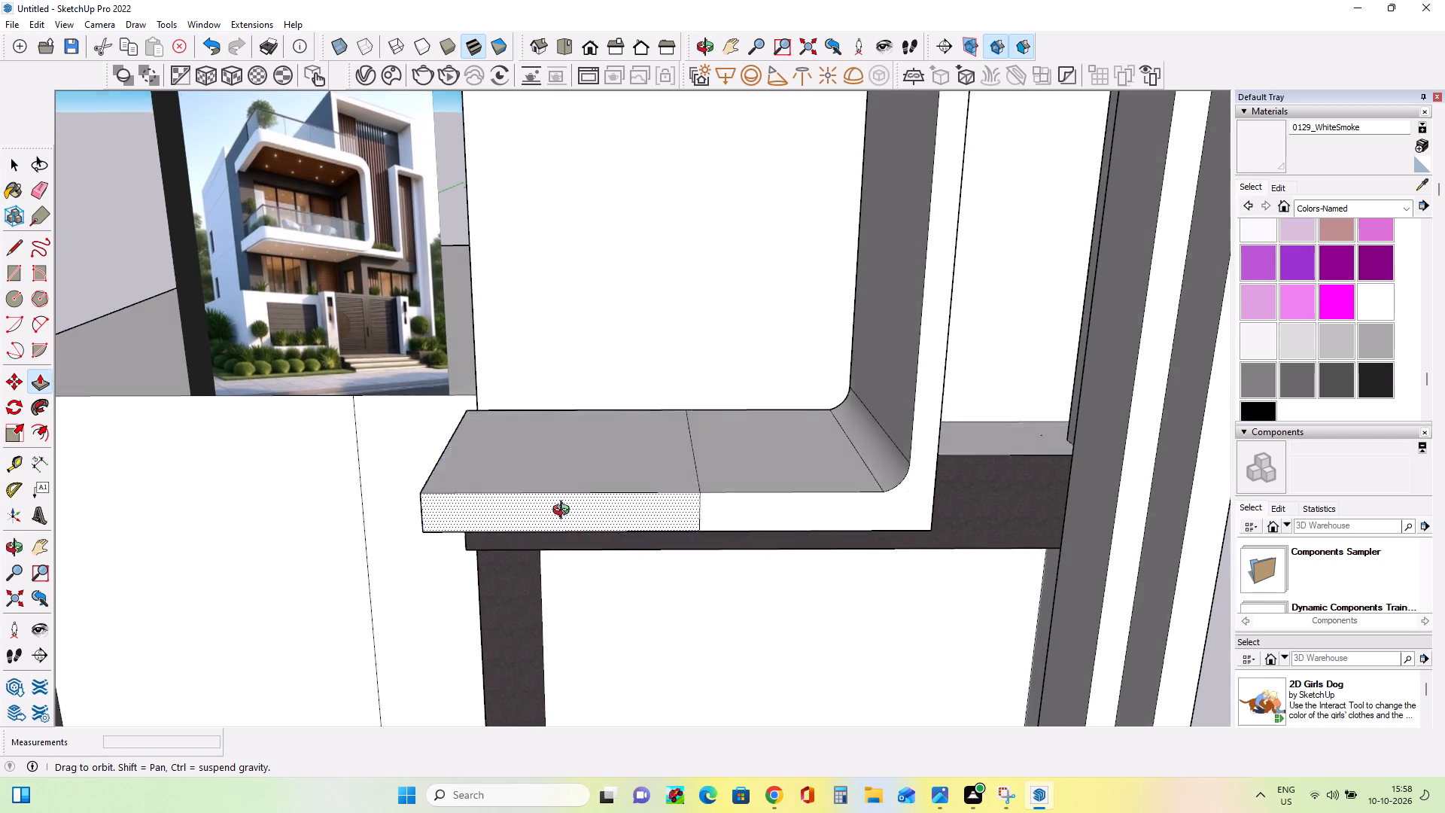
middle_click_drag(564, 512, 616, 497)
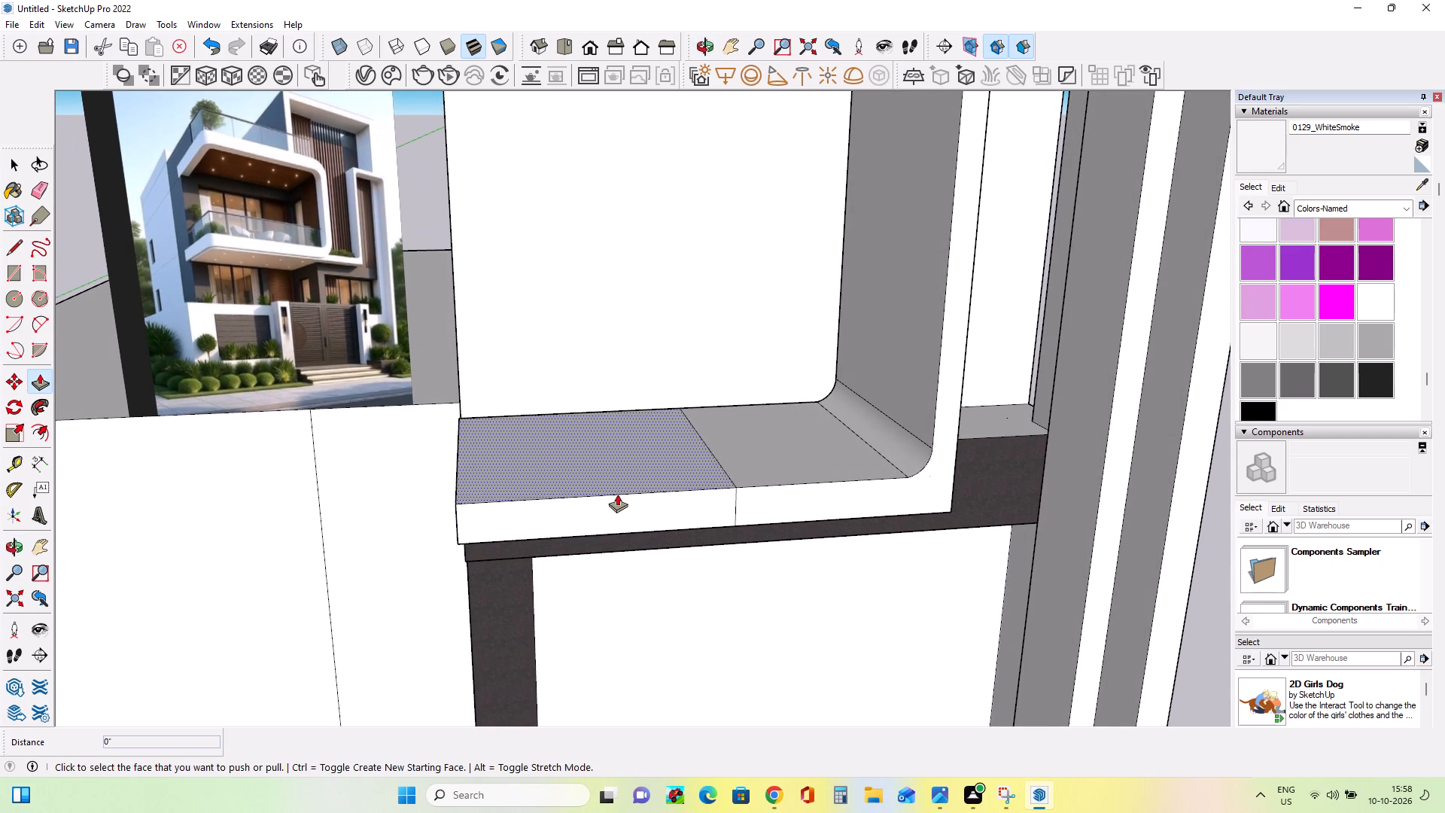
scroll(617, 494, "down", 2)
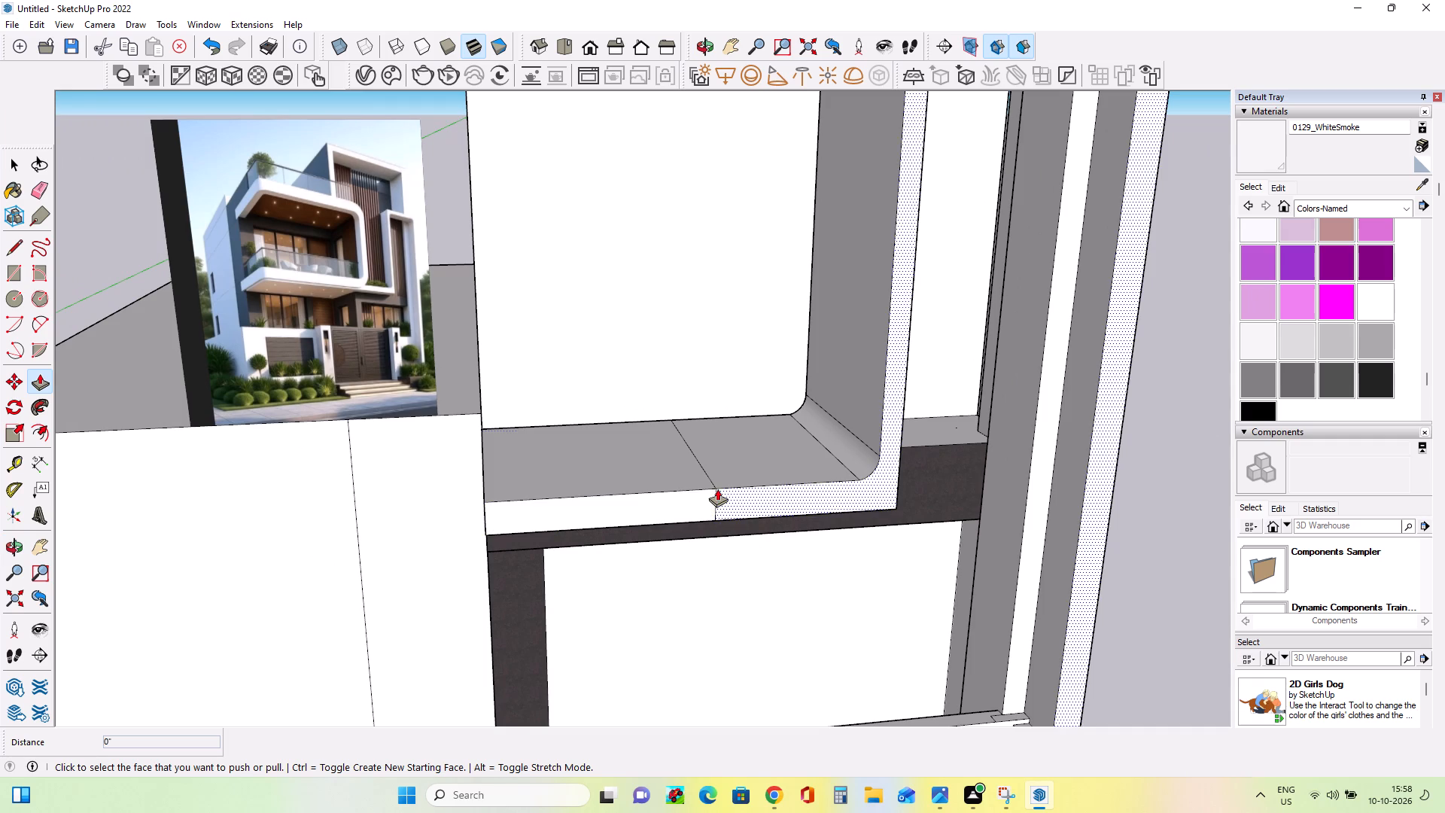
middle_click_drag(710, 491, 693, 498)
scroll(698, 495, "down", 1)
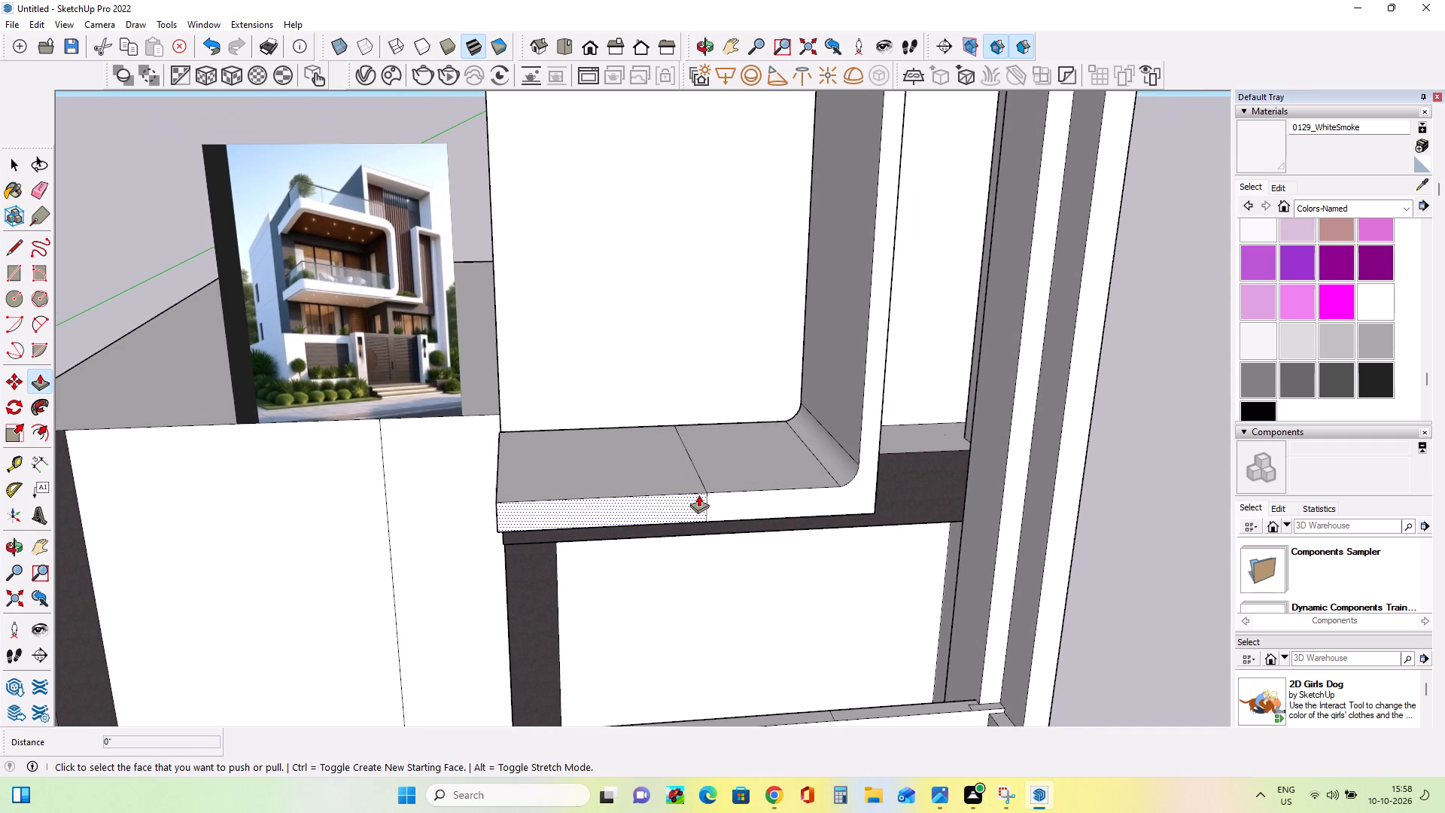
left_click(14, 274)
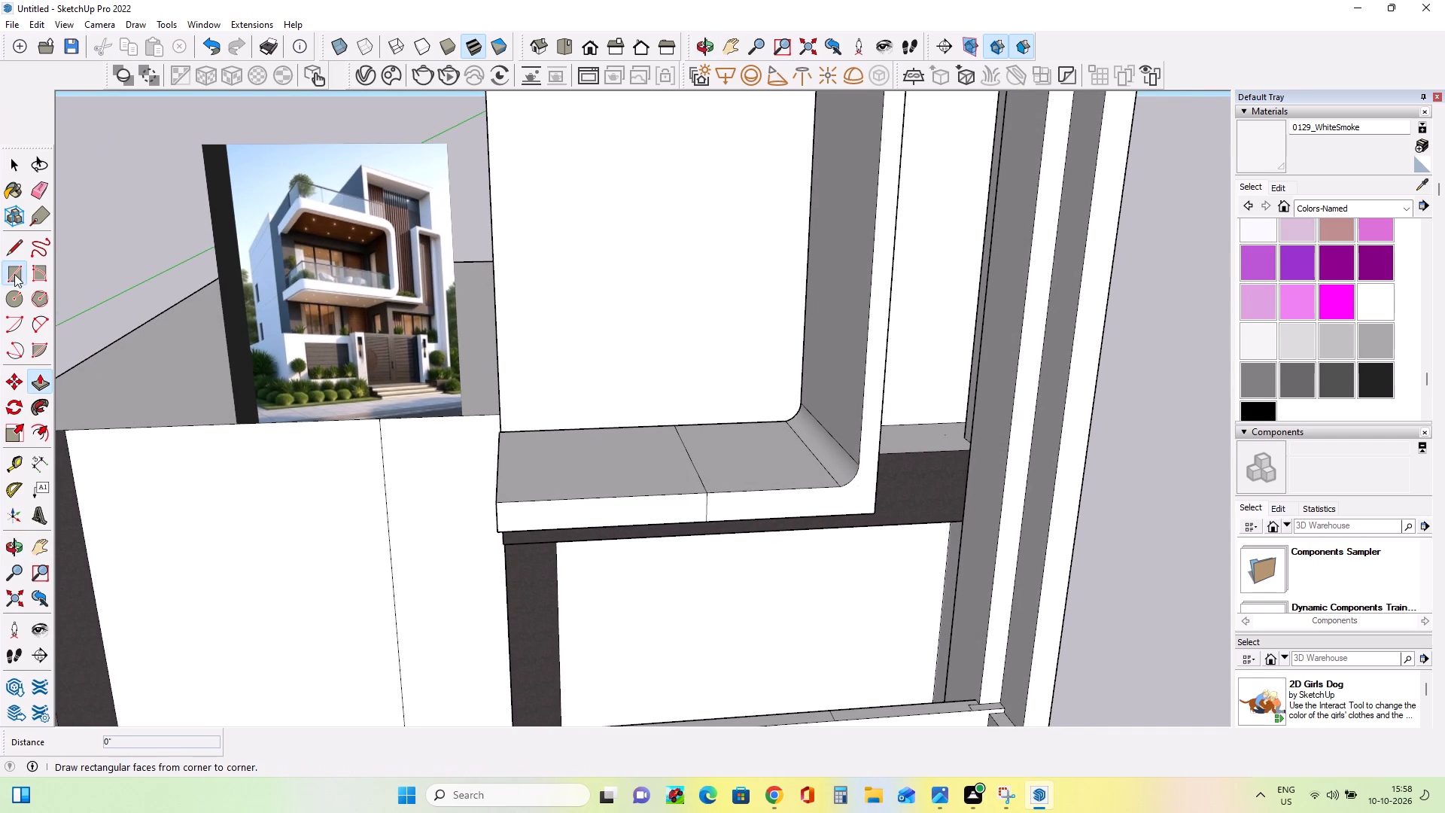
middle_click_drag(687, 458, 695, 503)
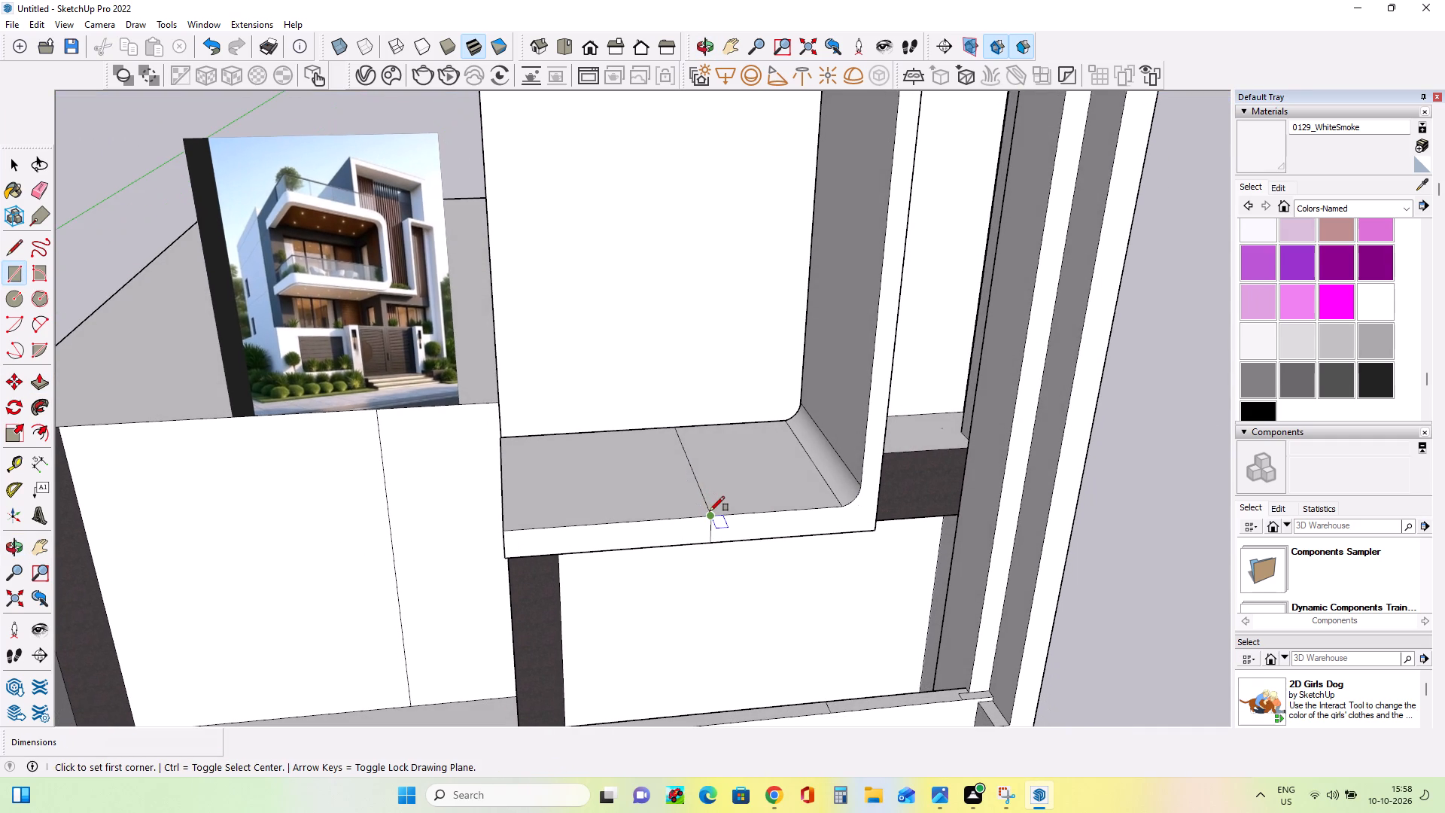
left_click(710, 511)
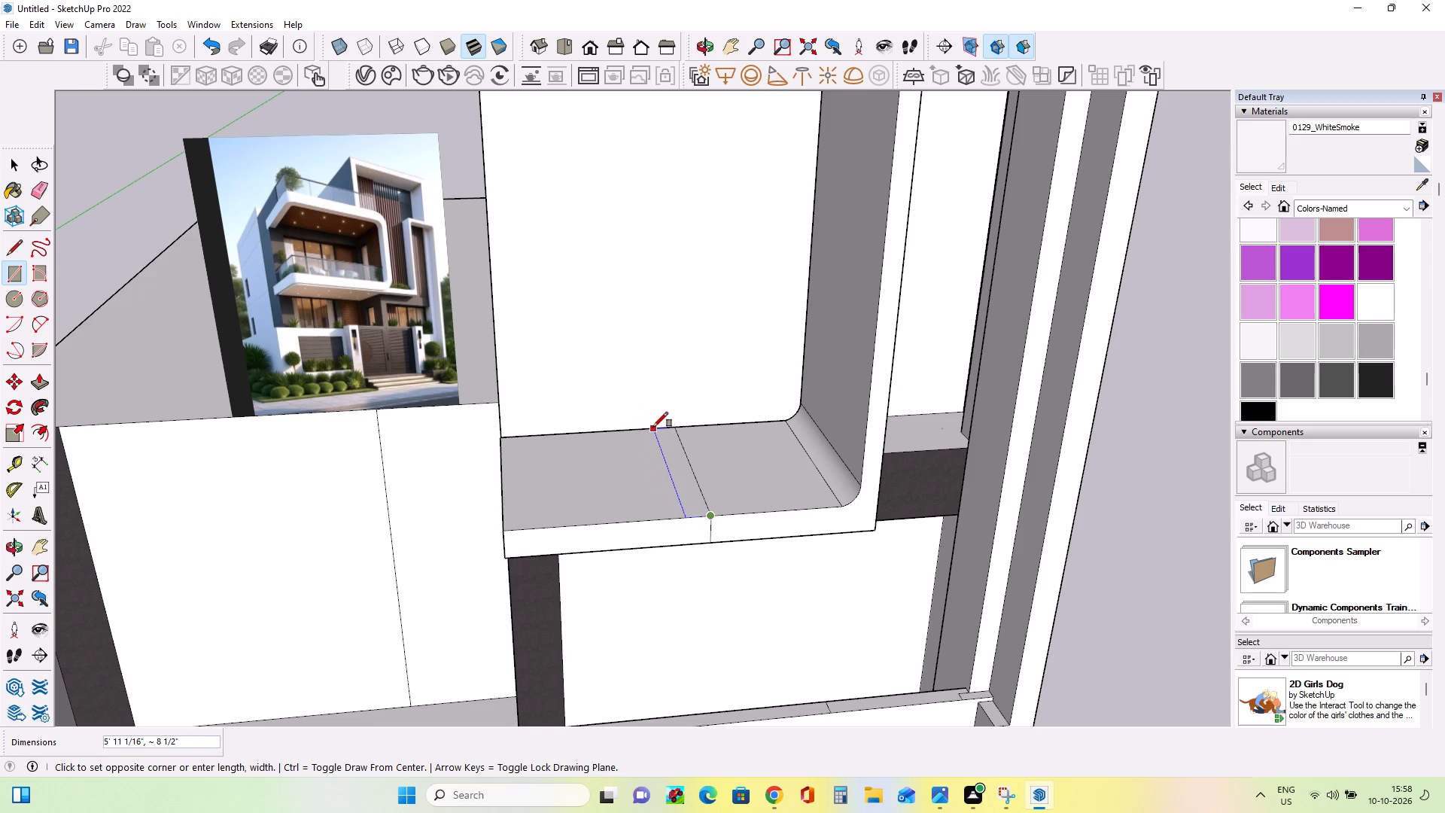
left_click(653, 427)
Push/Pull the narrow rectangular strip upward into a raised ridge across the foot.
middle_click_drag(776, 559, 710, 525)
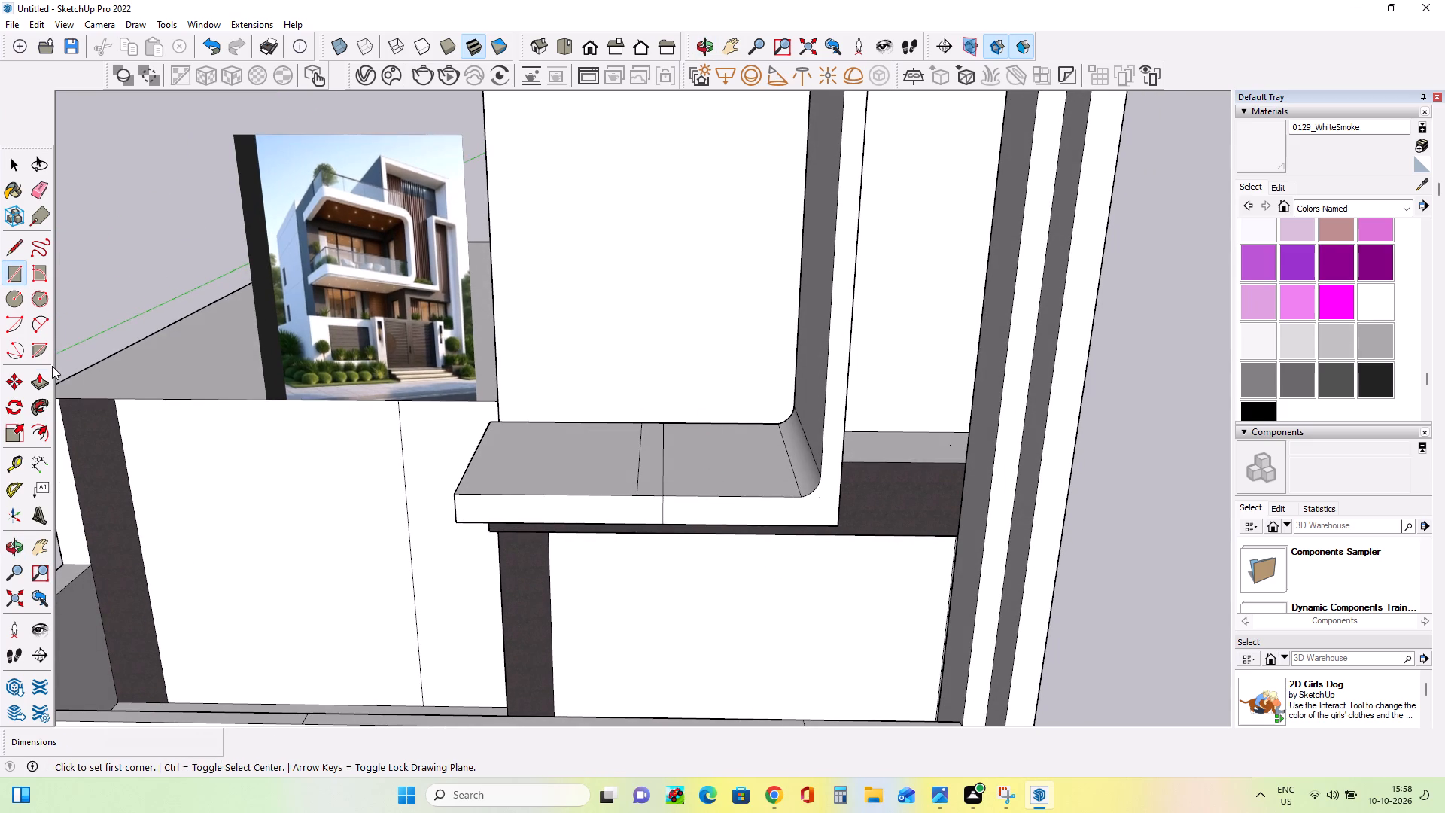
left_click(41, 388)
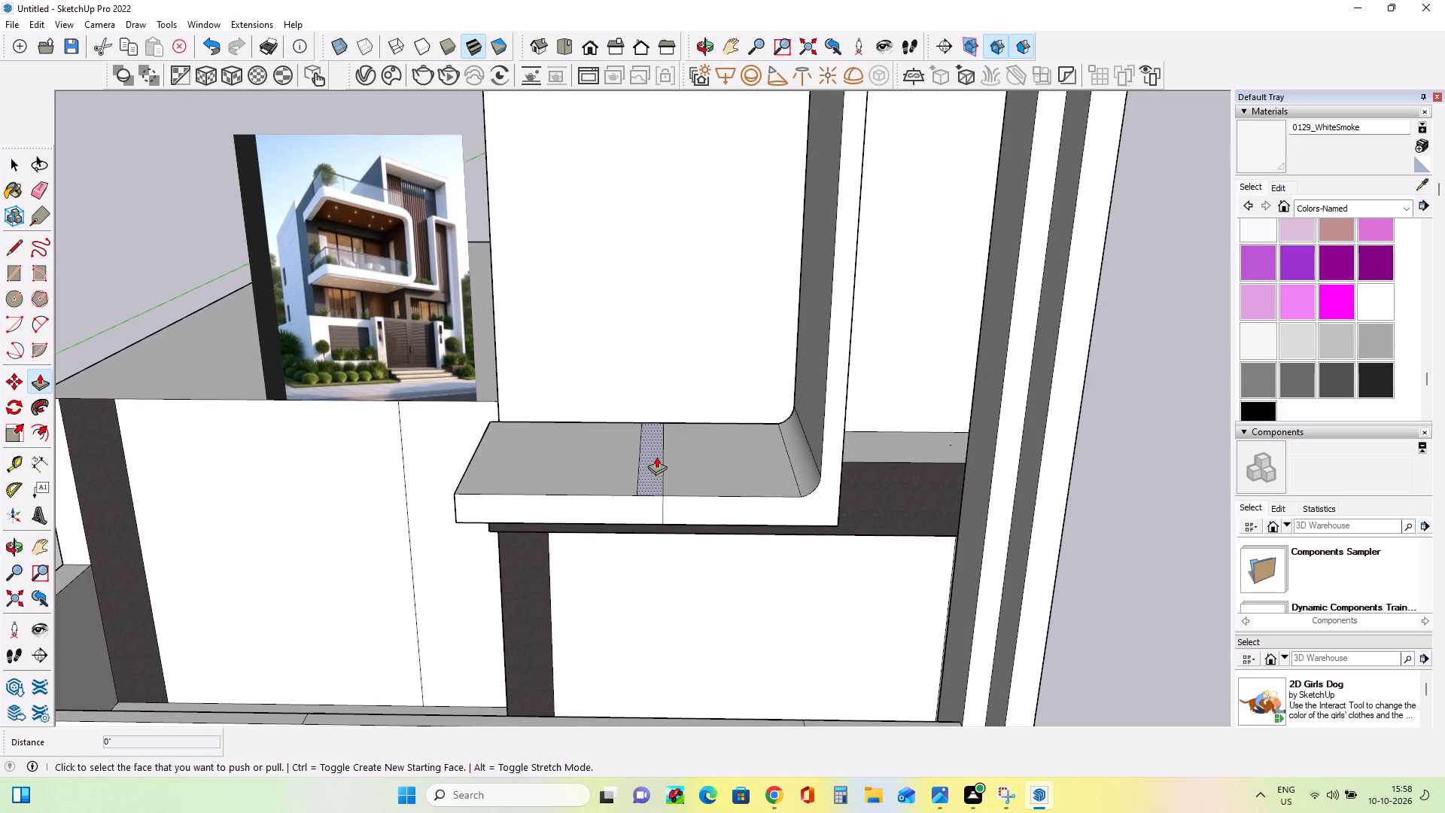
left_click(656, 456)
left_click(538, 446)
Lower the top face of the foot's extension beside the ridge by 3 5/16".
middle_click_drag(610, 505, 689, 507)
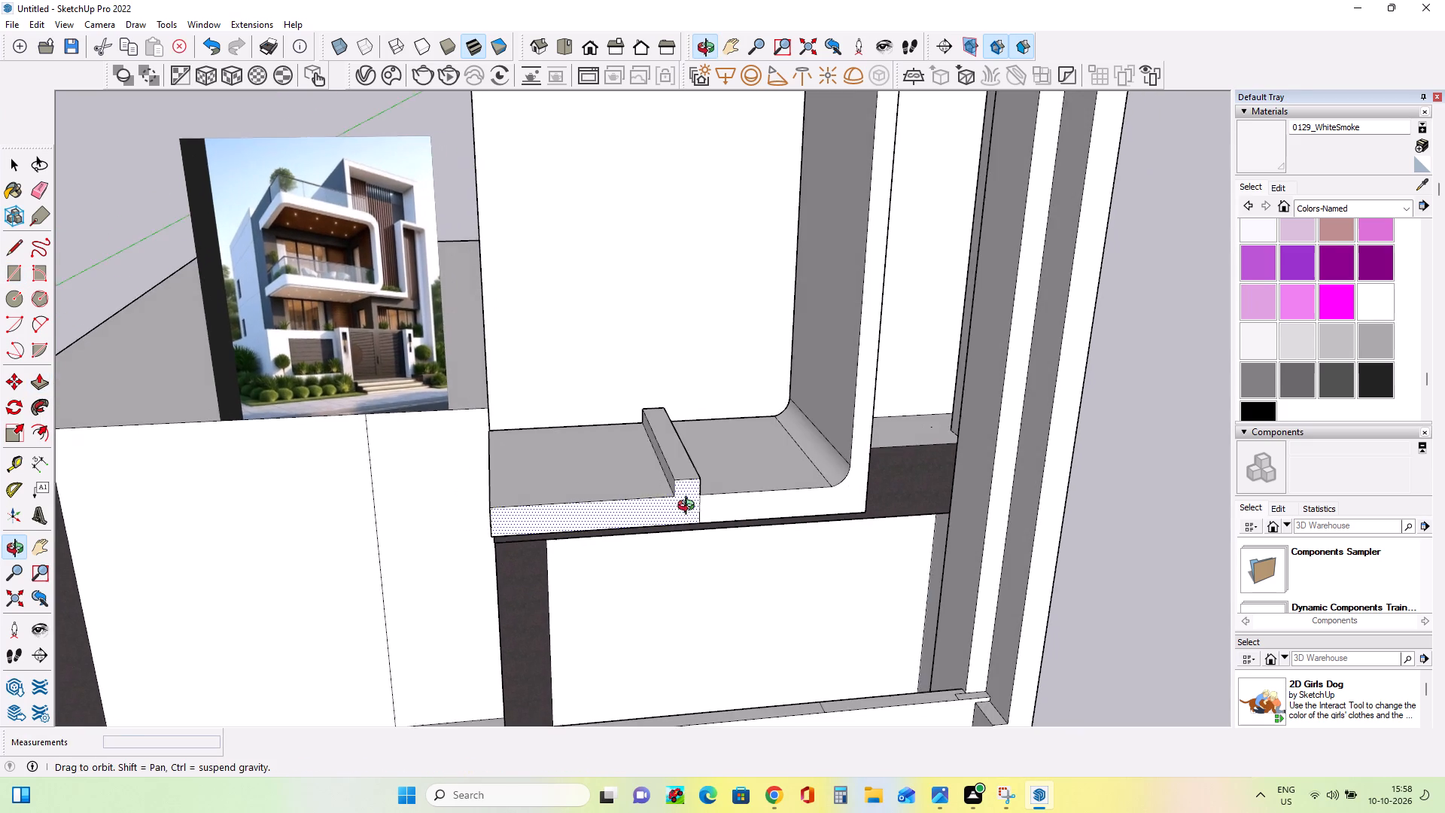
middle_click_drag(689, 507, 691, 506)
left_click(622, 477)
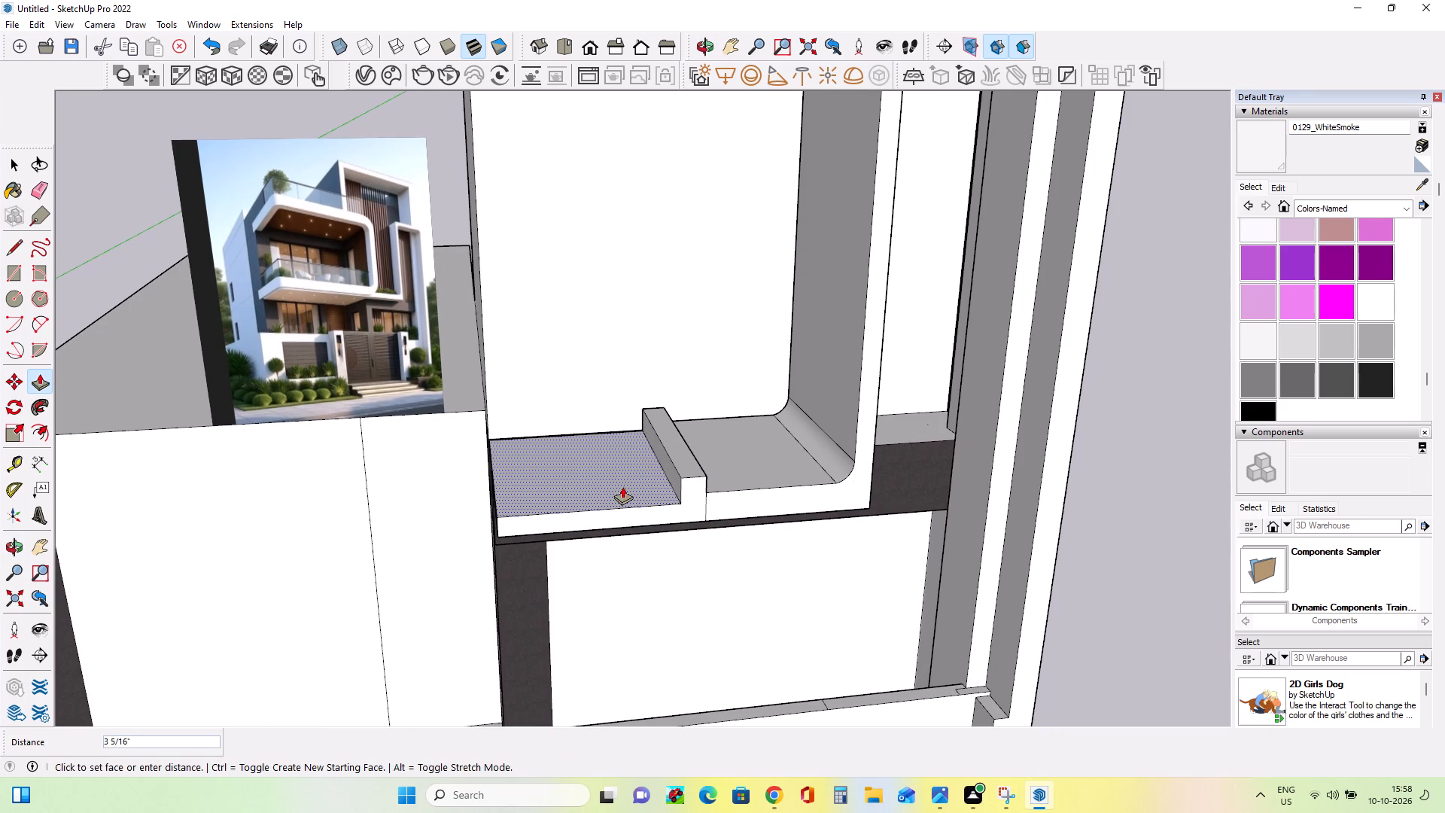
left_click(622, 486)
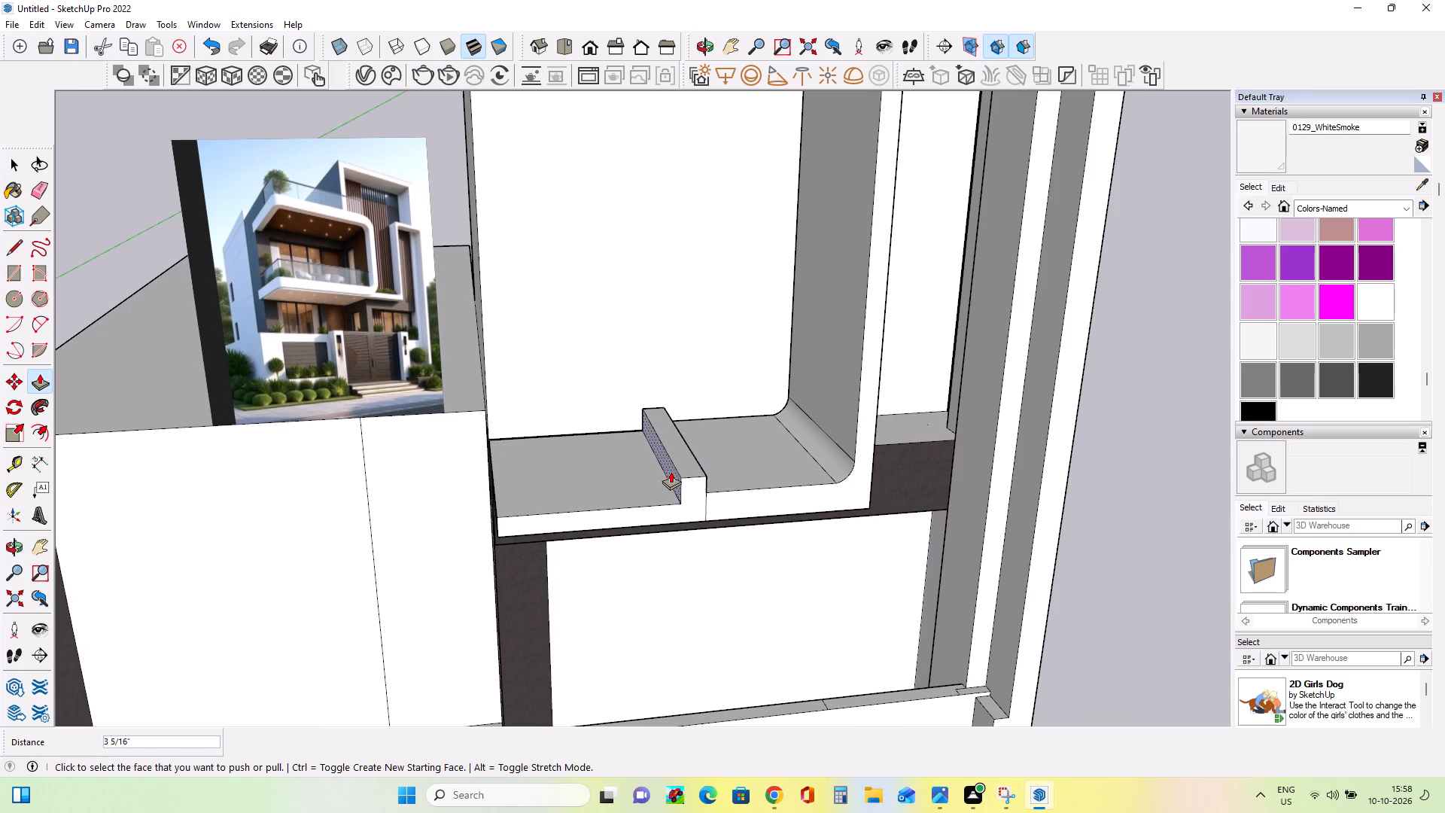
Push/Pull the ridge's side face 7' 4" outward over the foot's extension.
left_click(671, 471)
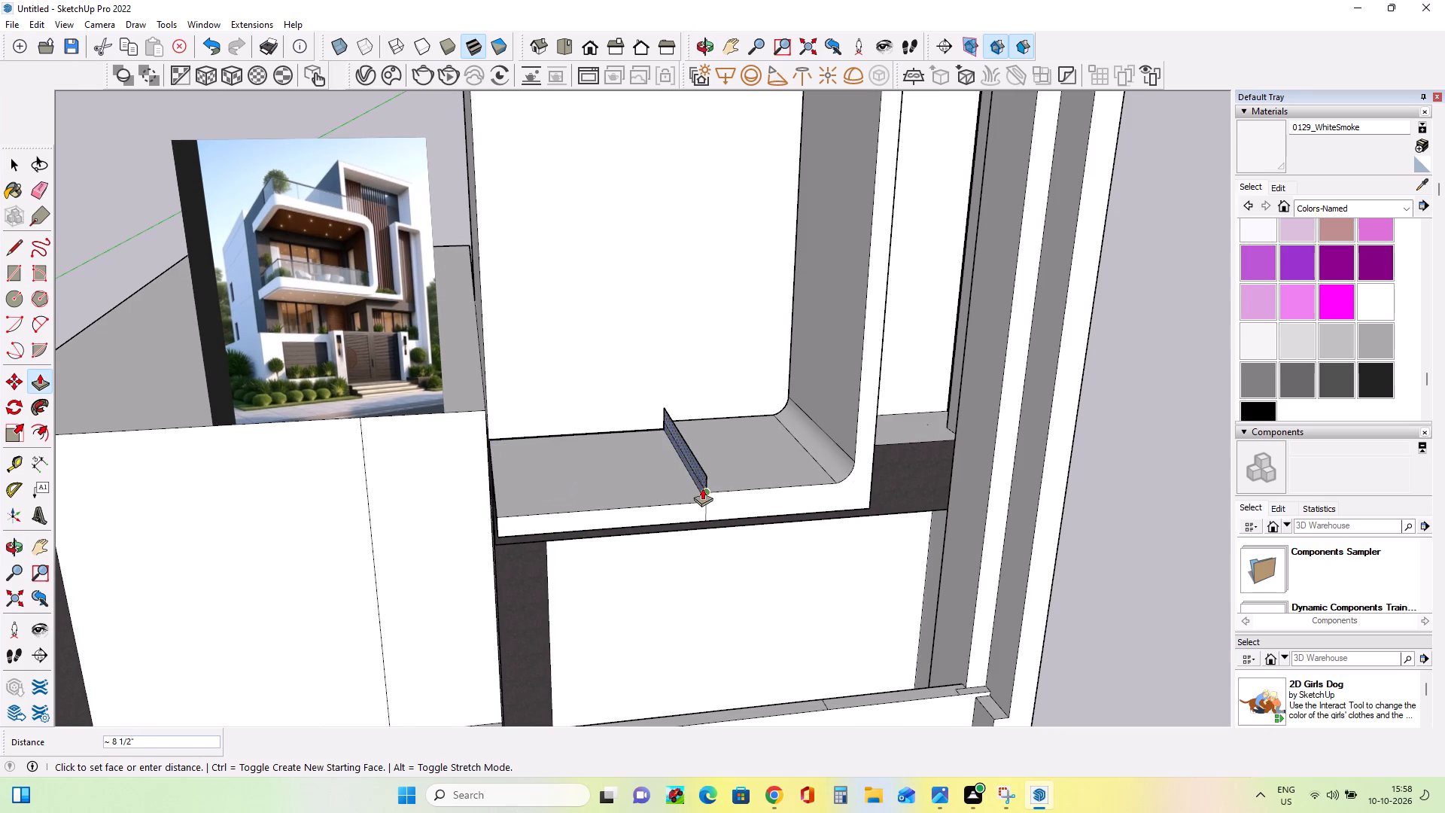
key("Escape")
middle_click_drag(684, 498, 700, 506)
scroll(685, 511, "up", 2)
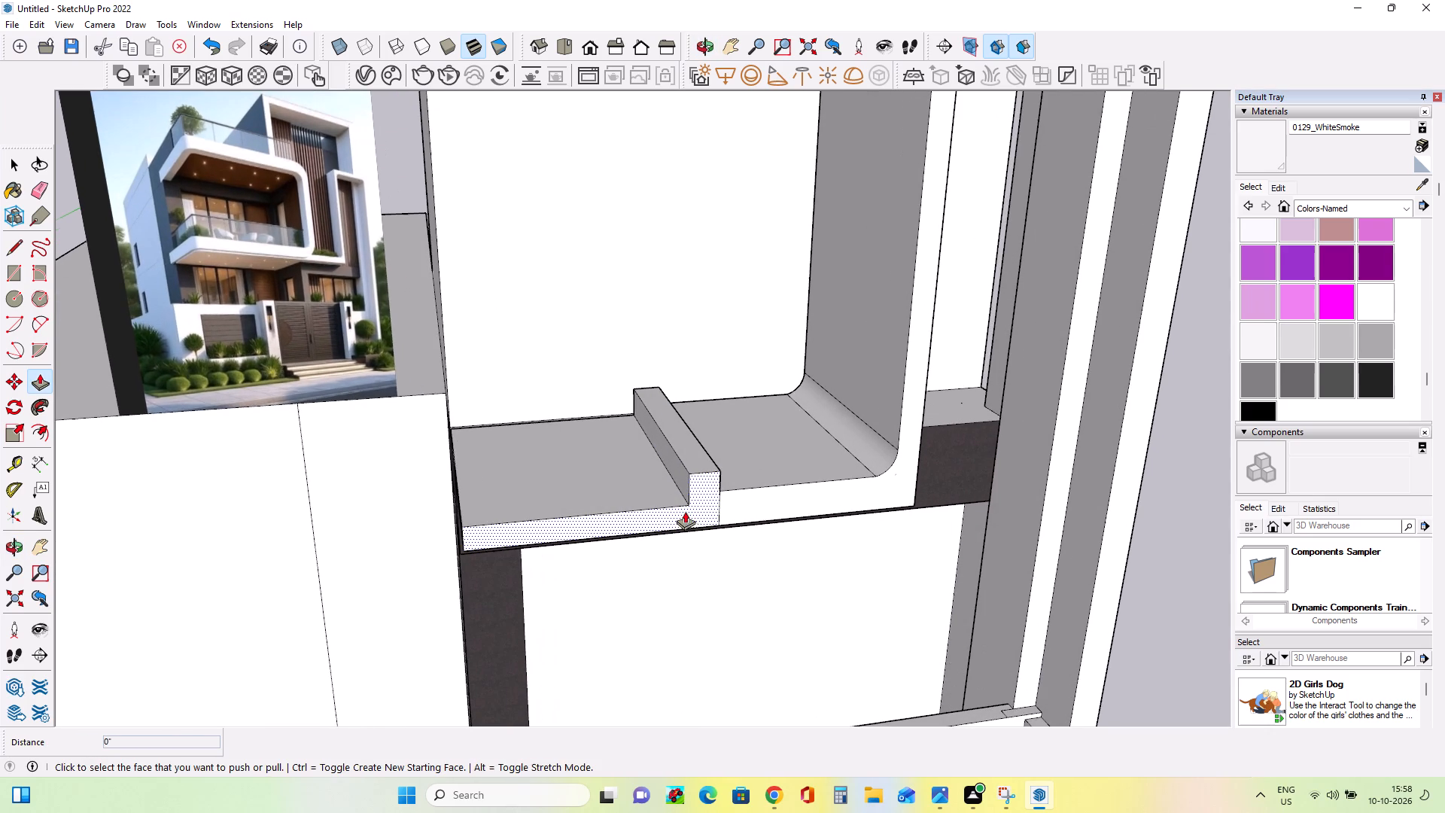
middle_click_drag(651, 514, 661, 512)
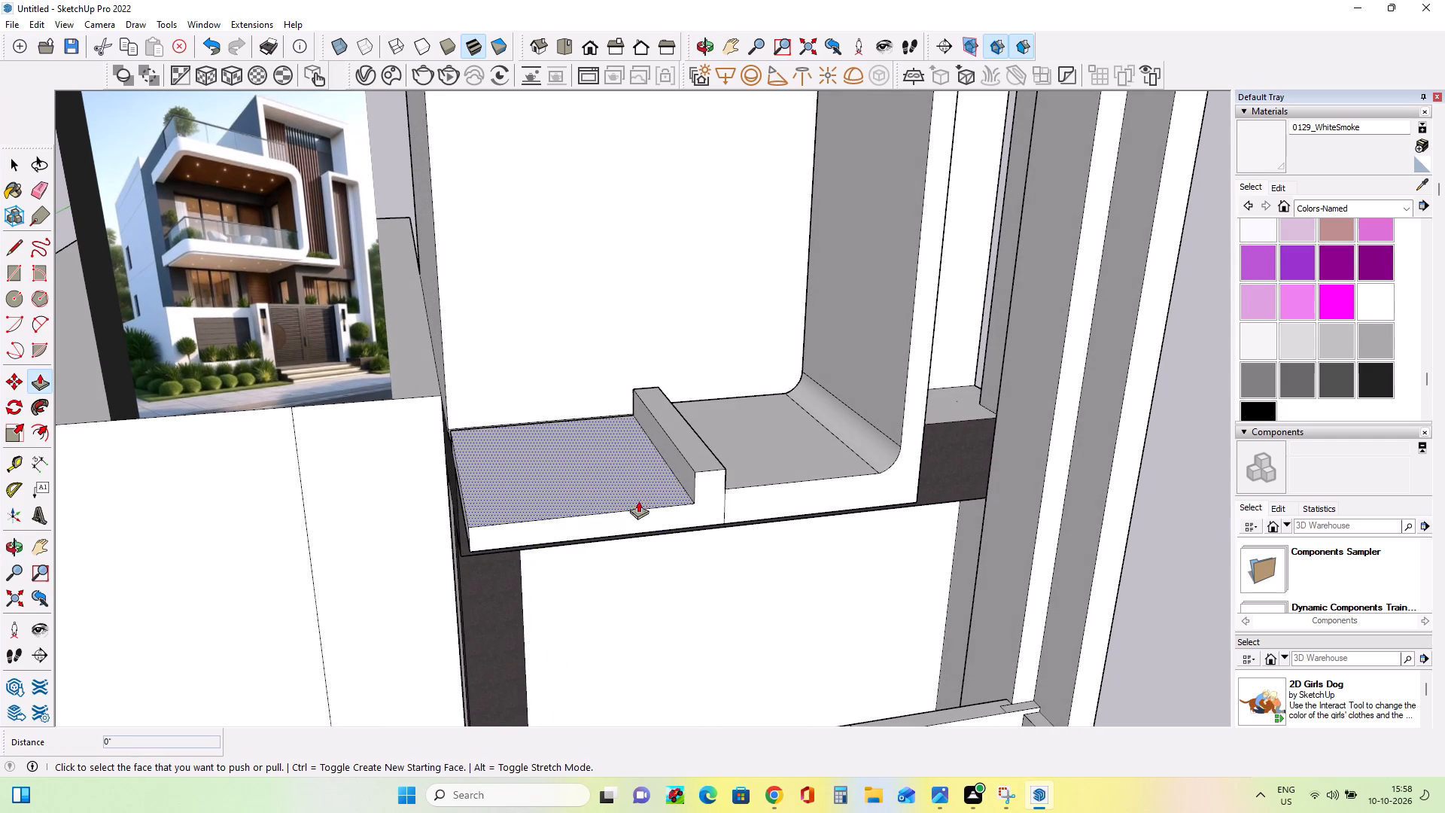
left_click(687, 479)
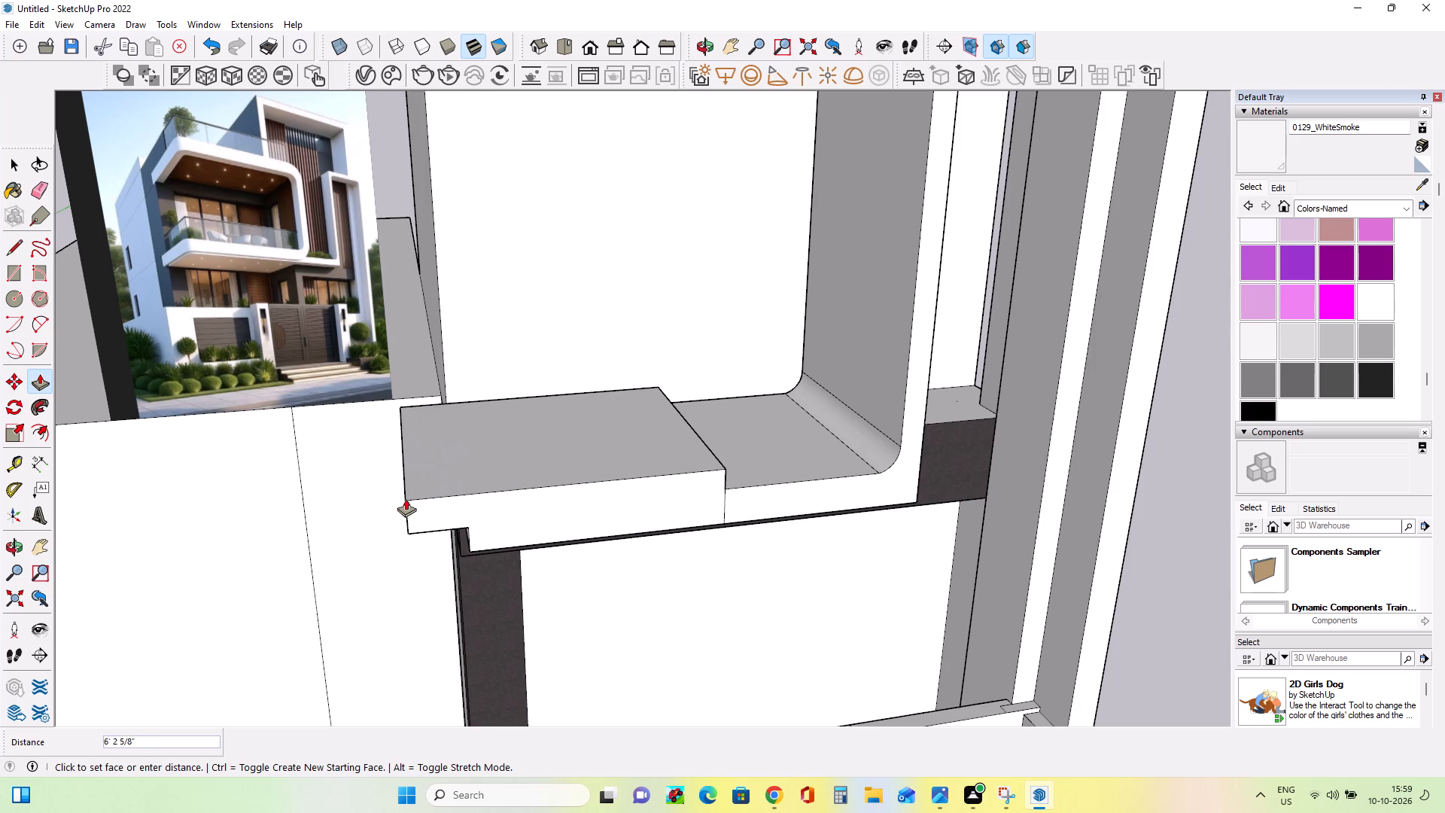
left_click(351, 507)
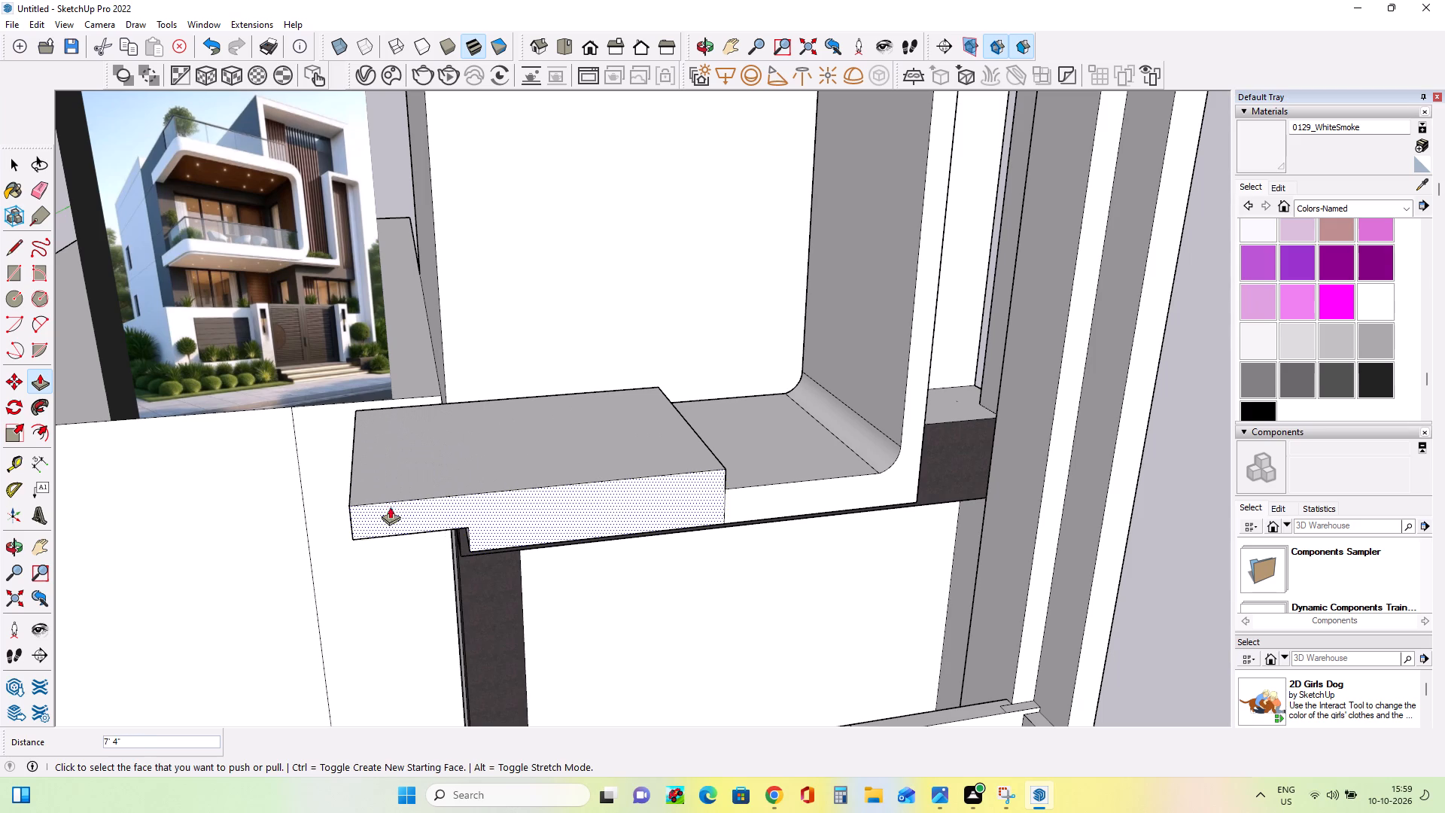
Push the block's end face back 7' 8 15/16", leaving a thin upright ridge about 3 9/16" thick.
middle_click(614, 502)
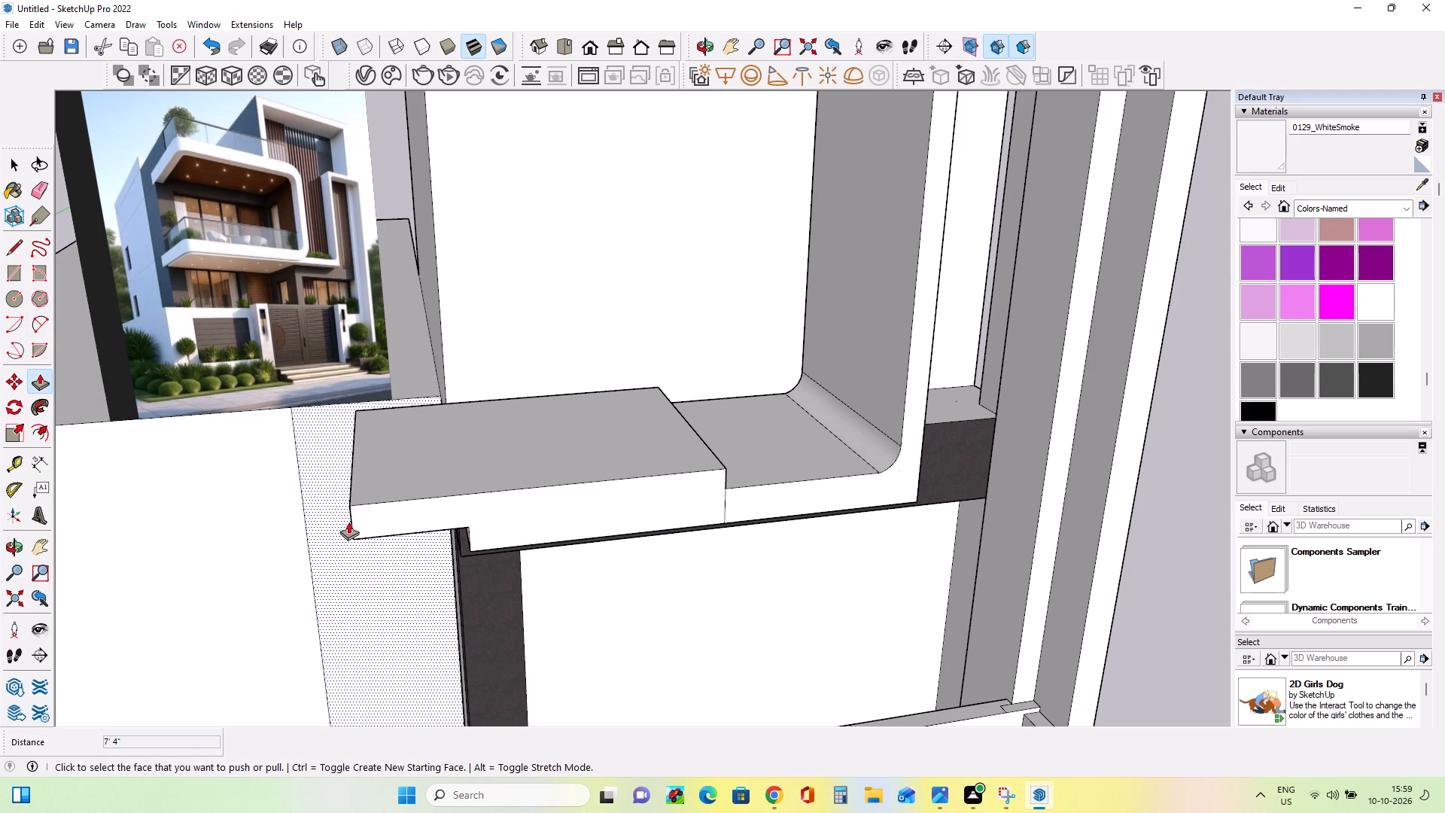
middle_click_drag(354, 522, 481, 478)
left_click(442, 502)
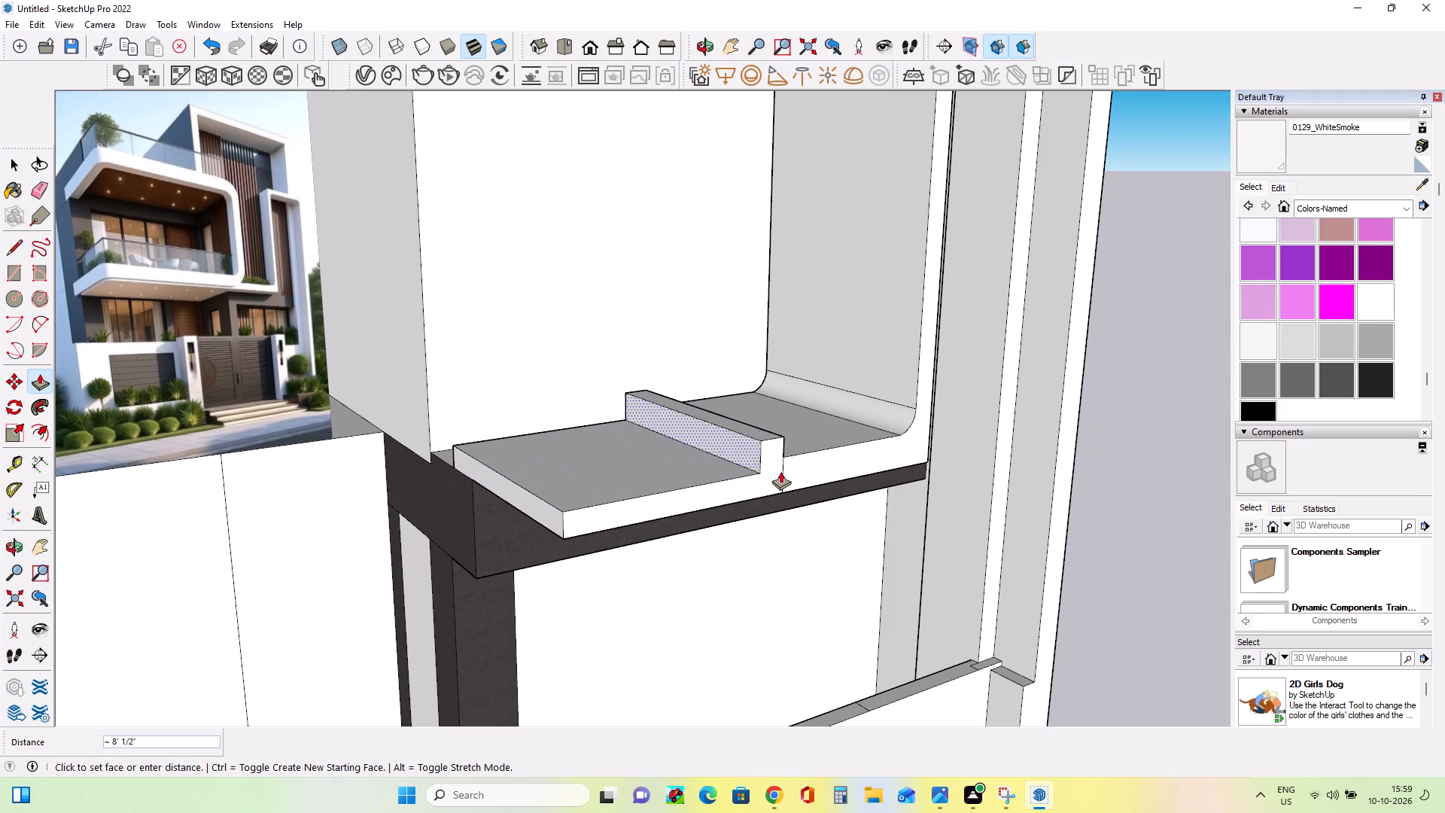
left_click(766, 470)
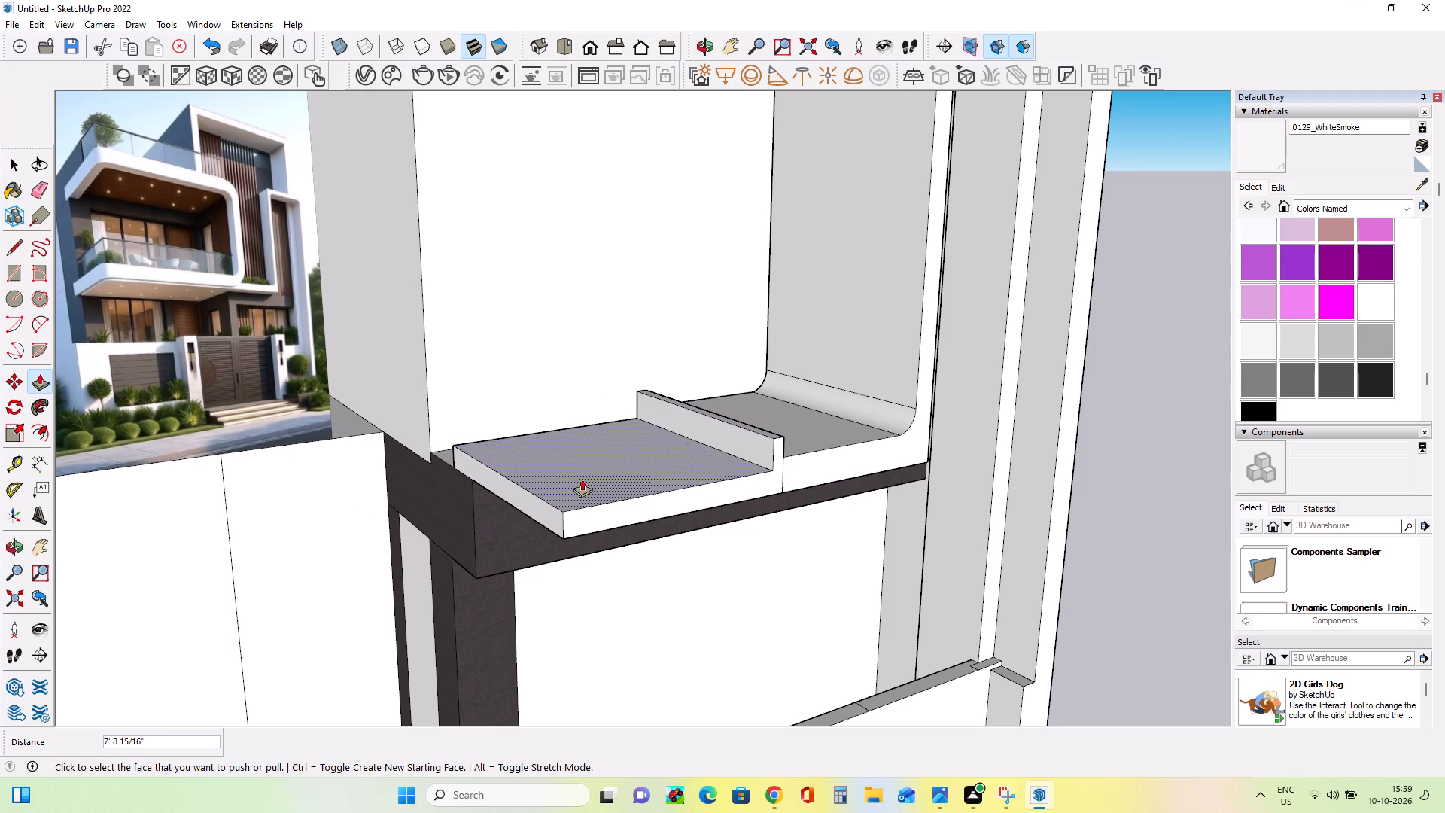
Lower the top face of the foot's extension by another 3 9/16".
left_click(582, 479)
left_click(582, 492)
Draw a line about 3 9/16" long across the front base of the thin ridge, level with the lowered slab.
middle_click_drag(633, 529, 623, 533)
left_click(12, 248)
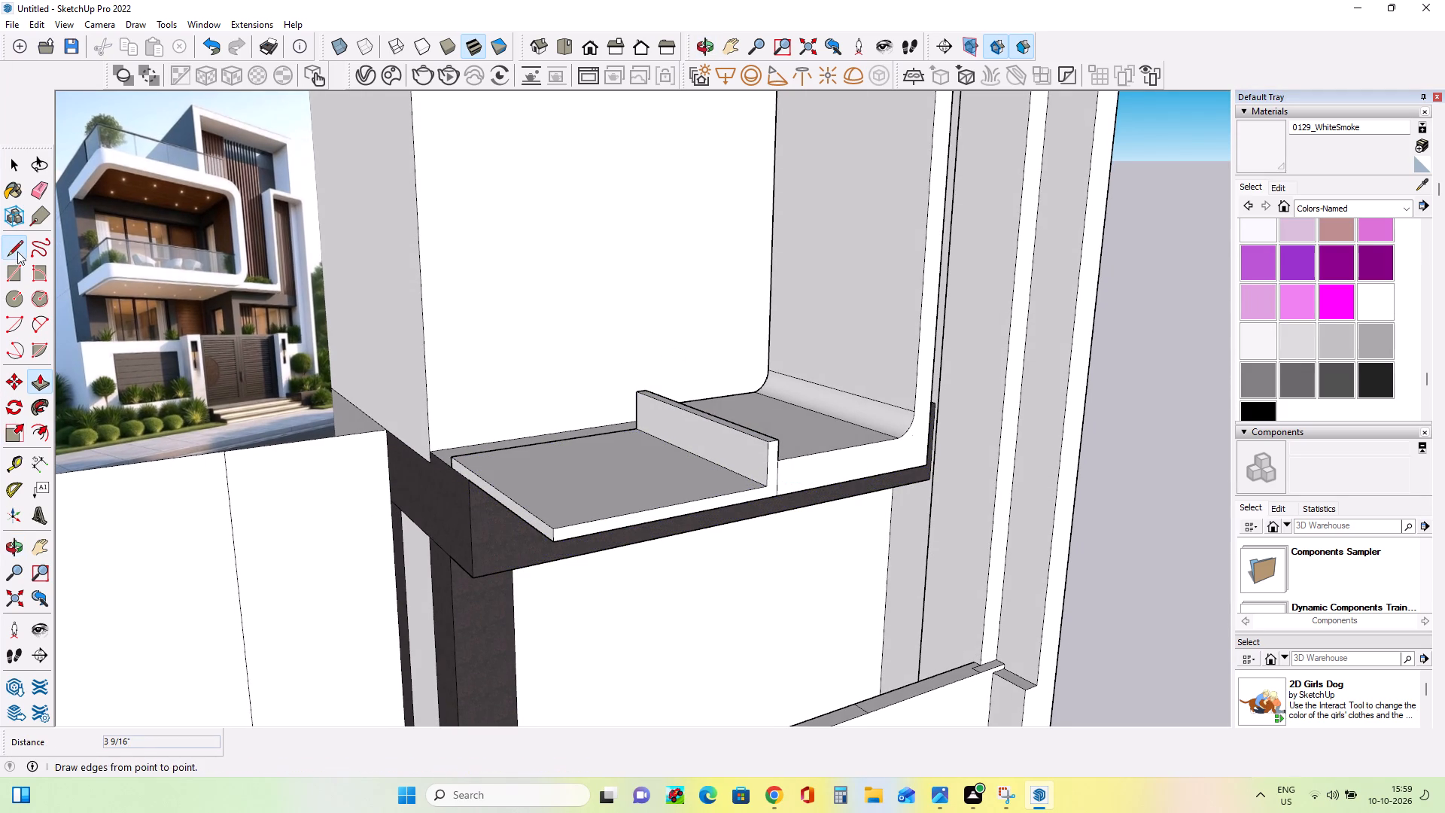
left_click(771, 486)
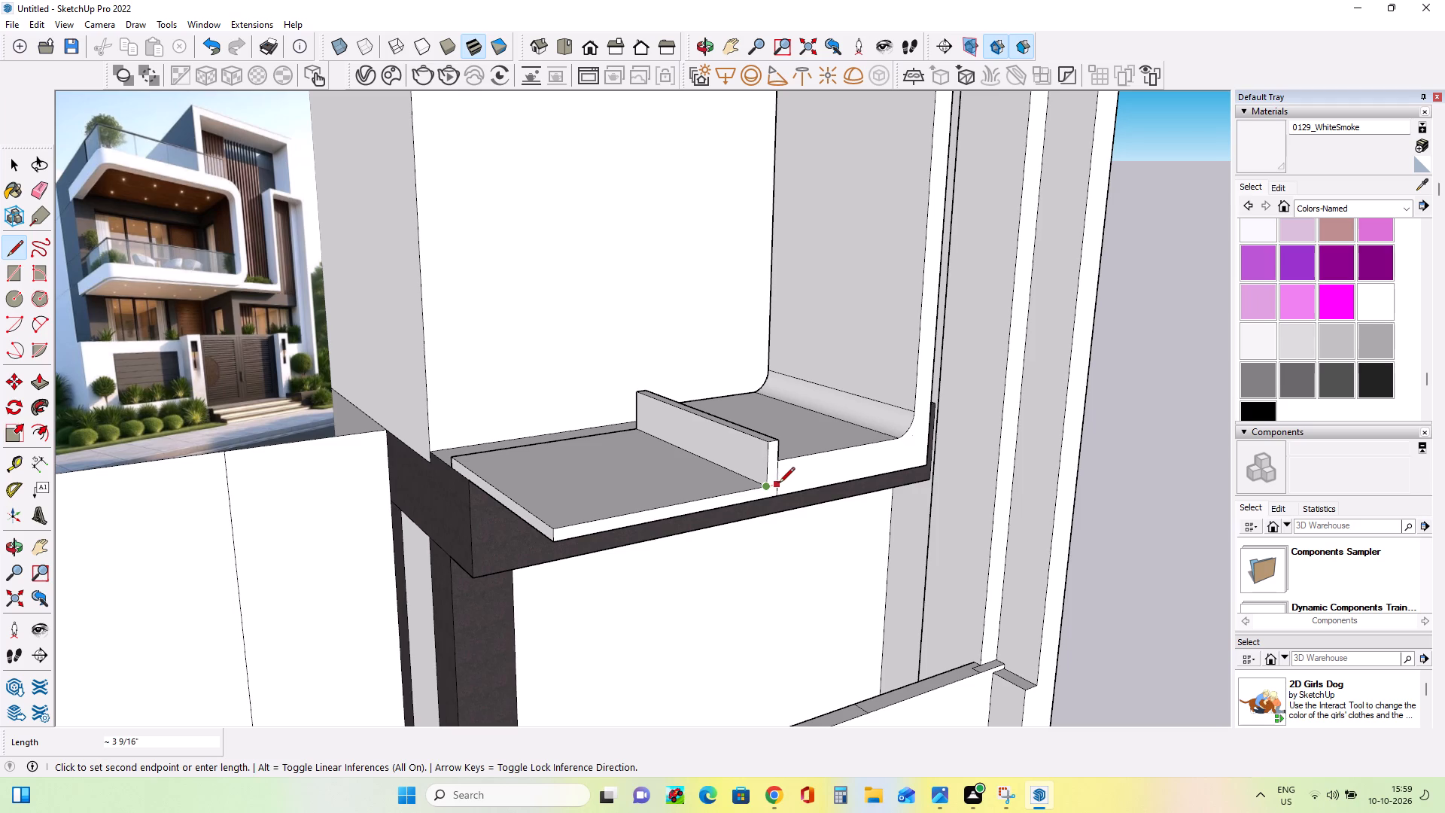
left_click(781, 484)
Push/Pull the thin ridge's side face 6' 5/8" outward over the lowered slab.
middle_click(784, 535)
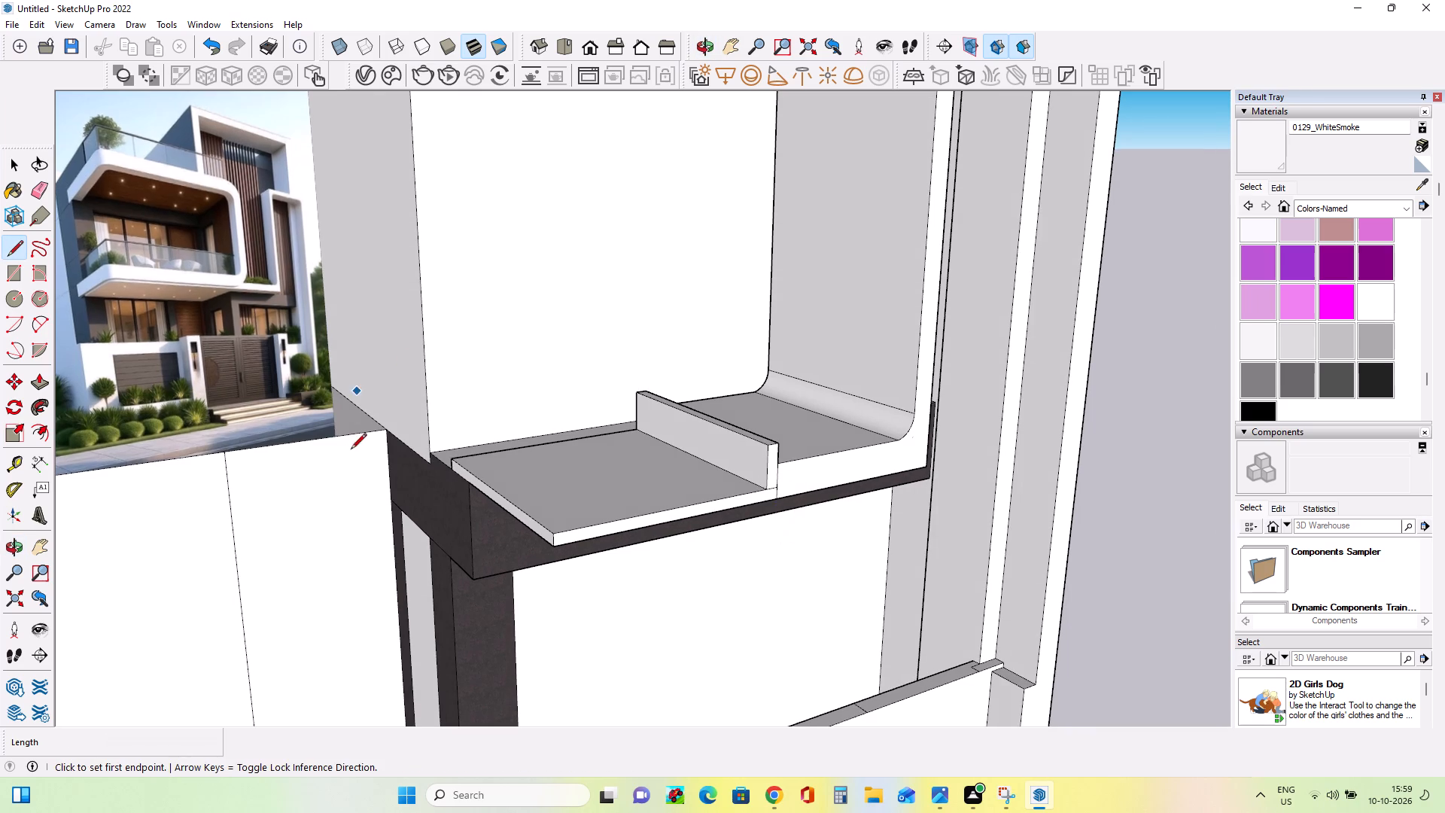
left_click(39, 382)
left_click(737, 447)
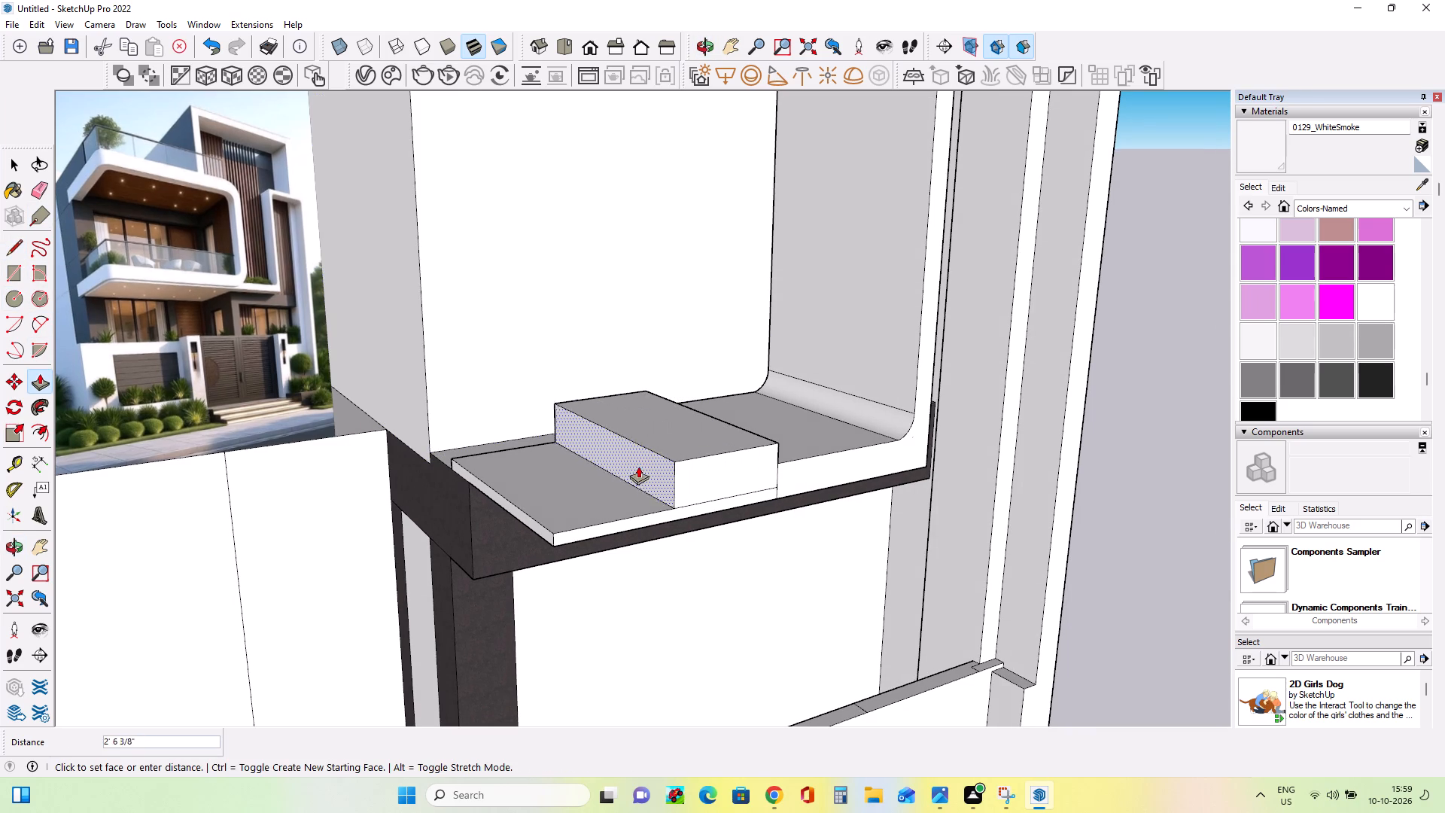
left_click(502, 510)
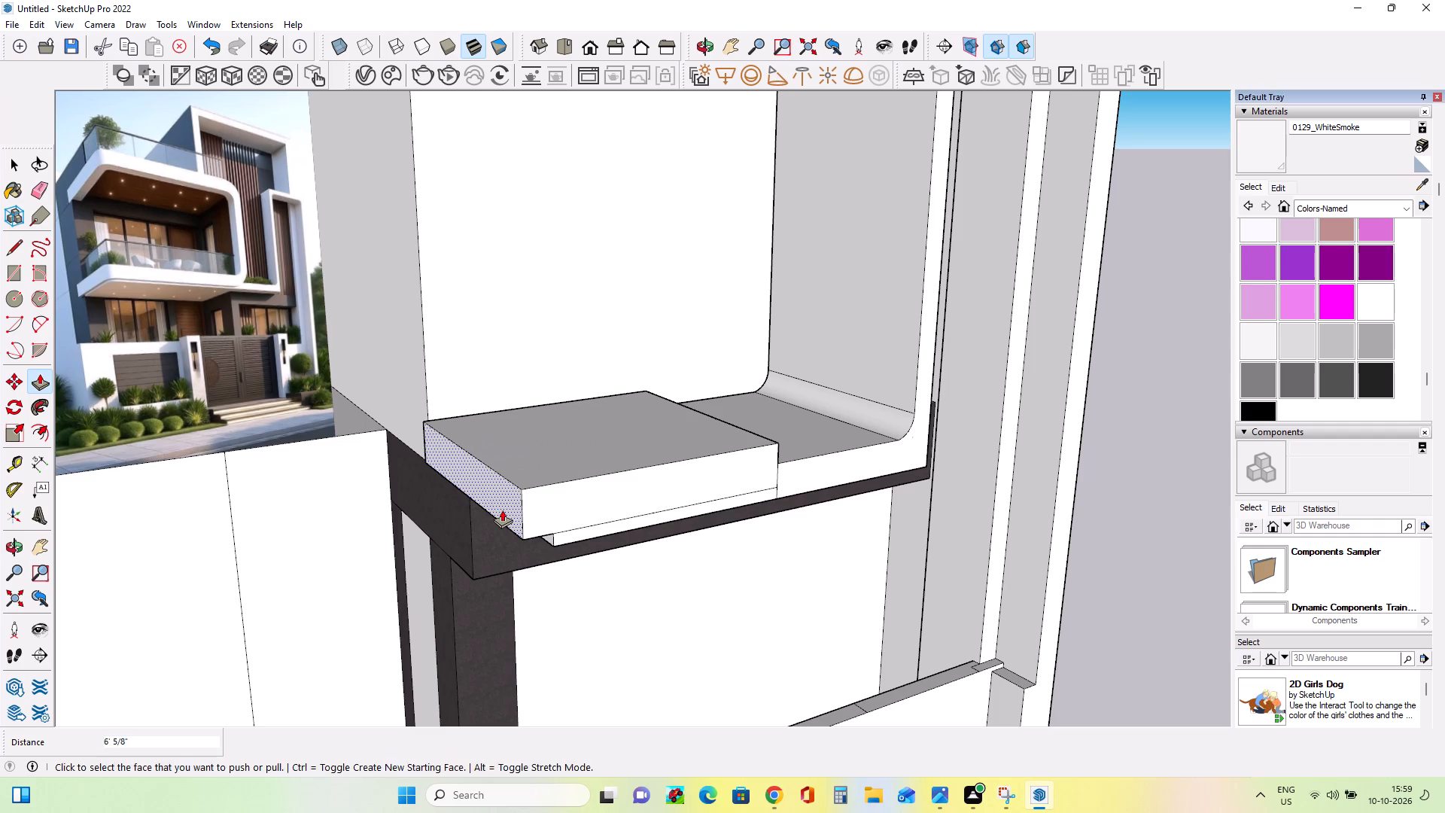
Lower the widened block's top face in two passes of about 4 11/16" and 1 5/8".
middle_click_drag(547, 483, 464, 504)
middle_click_drag(662, 359, 580, 440)
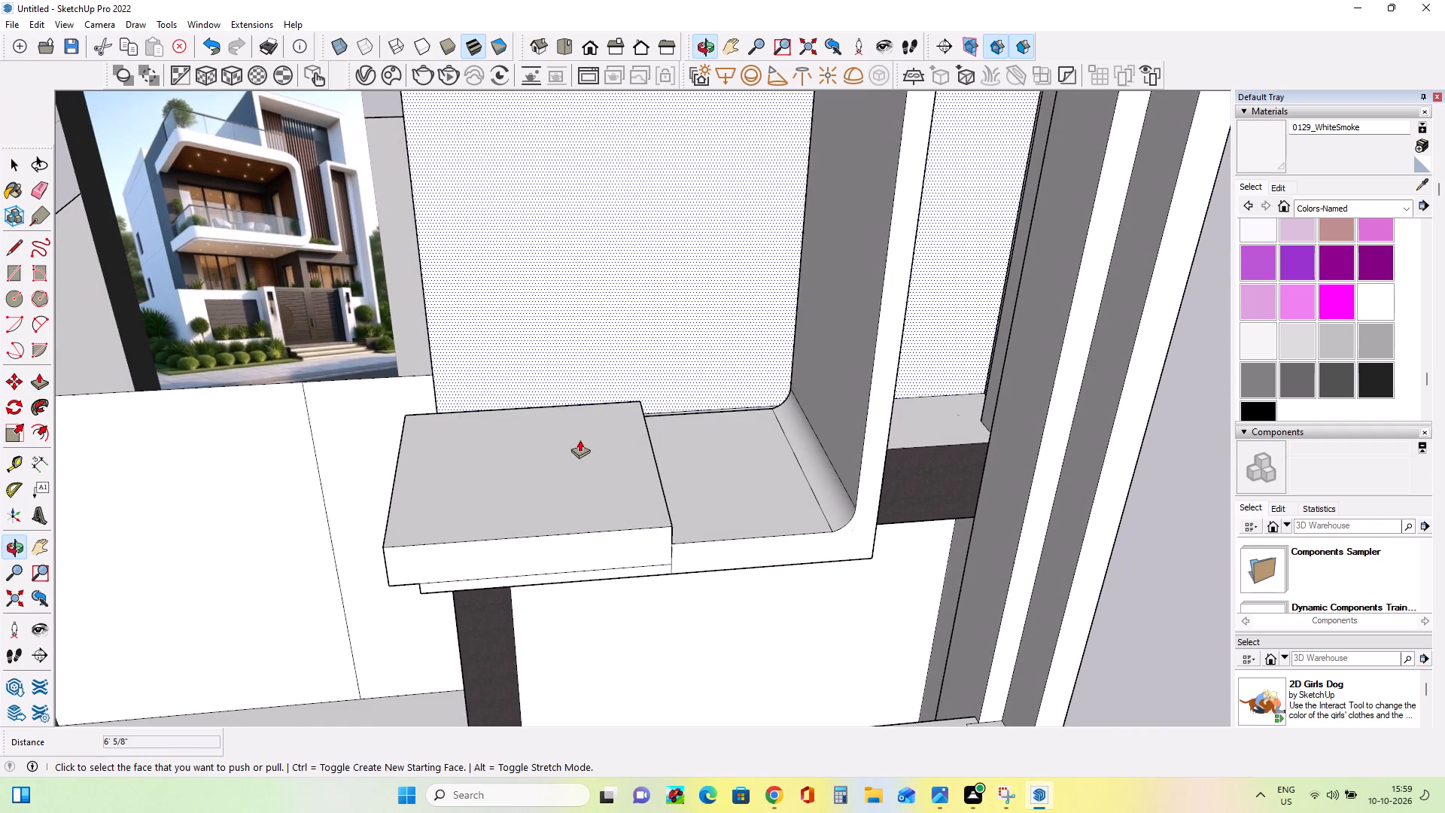
left_click(573, 436)
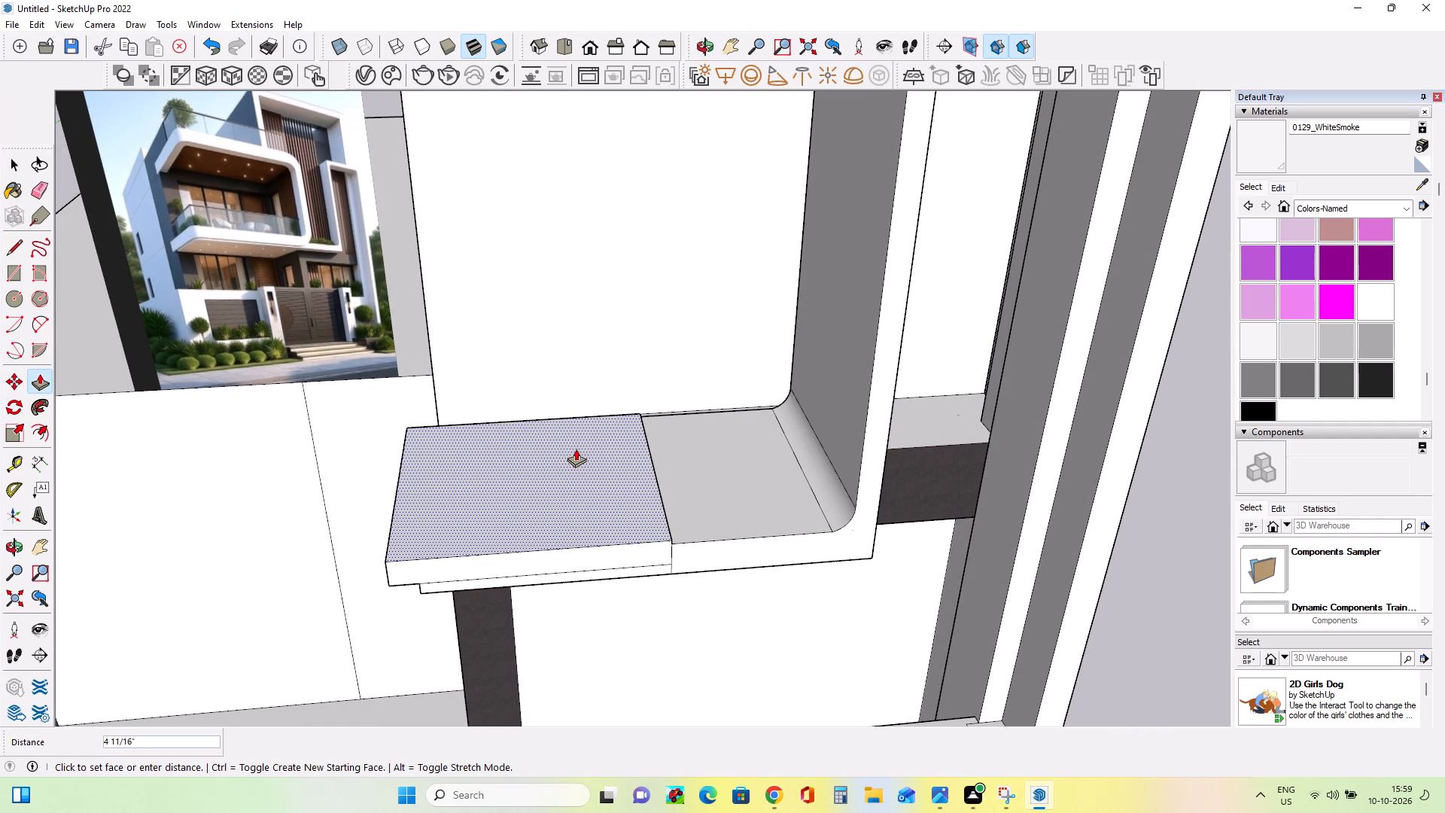
left_click(576, 449)
left_click(589, 464)
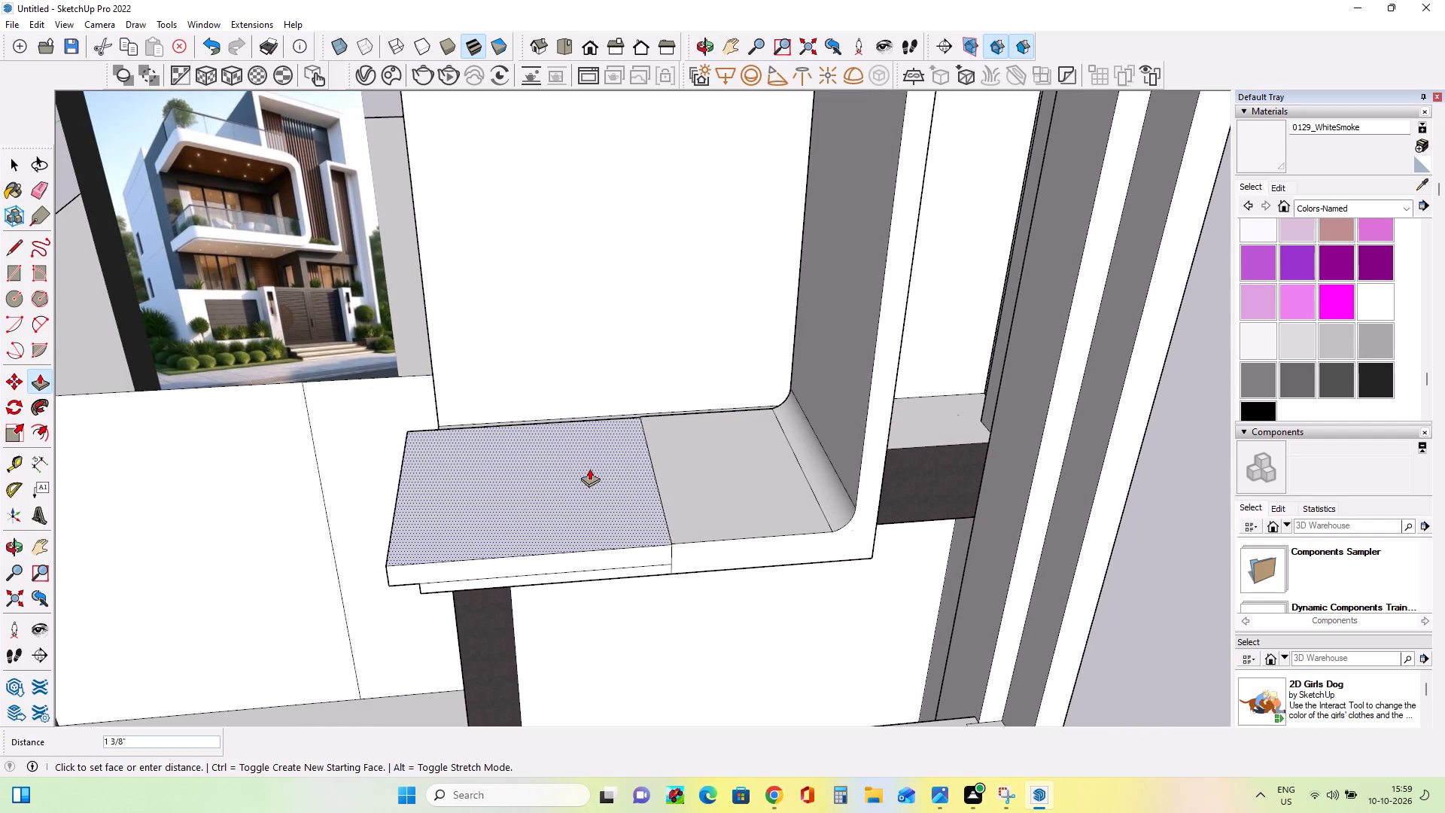
middle_click_drag(662, 474, 668, 406)
scroll(668, 454, "up", 2)
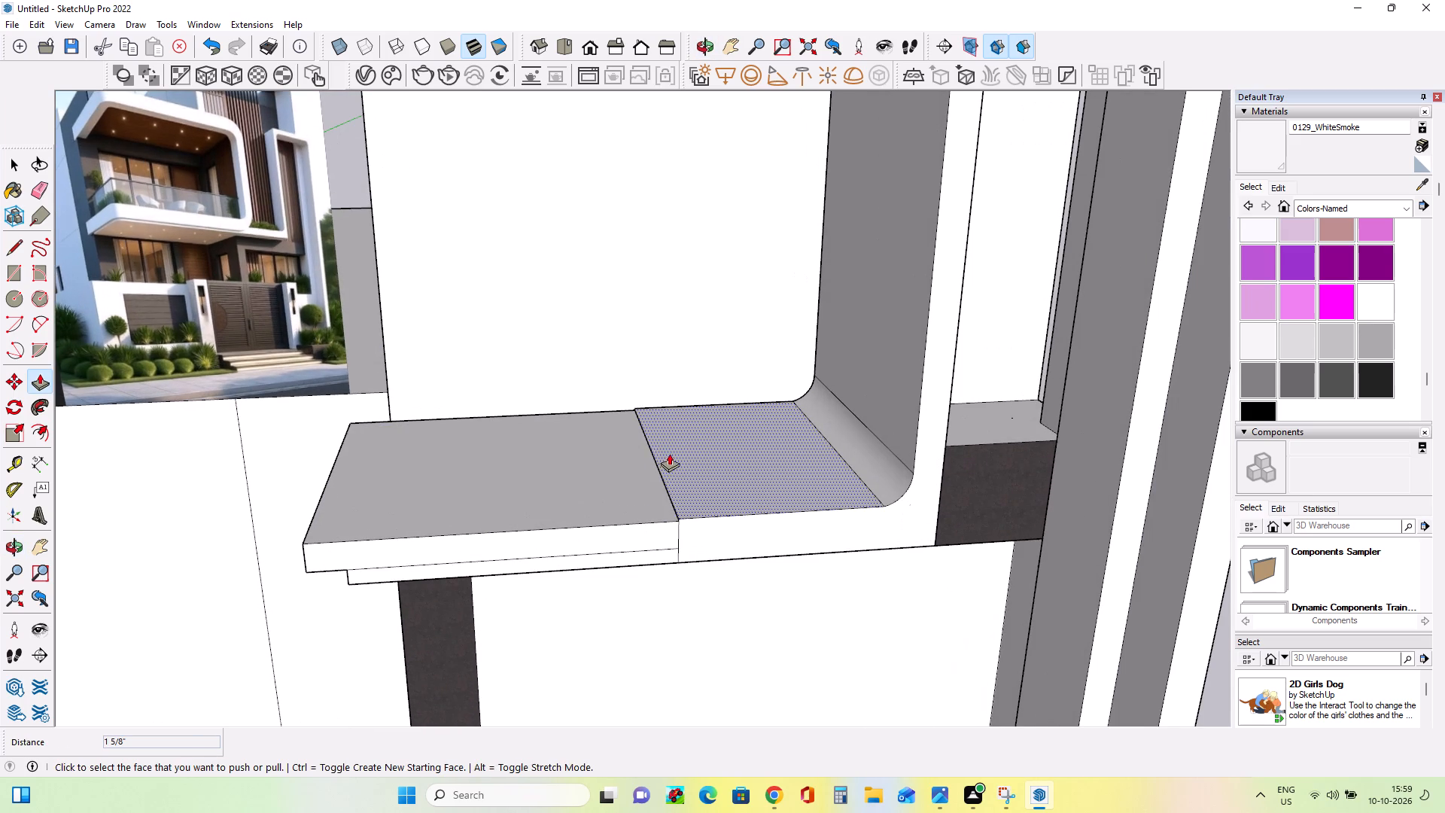
middle_click(671, 455)
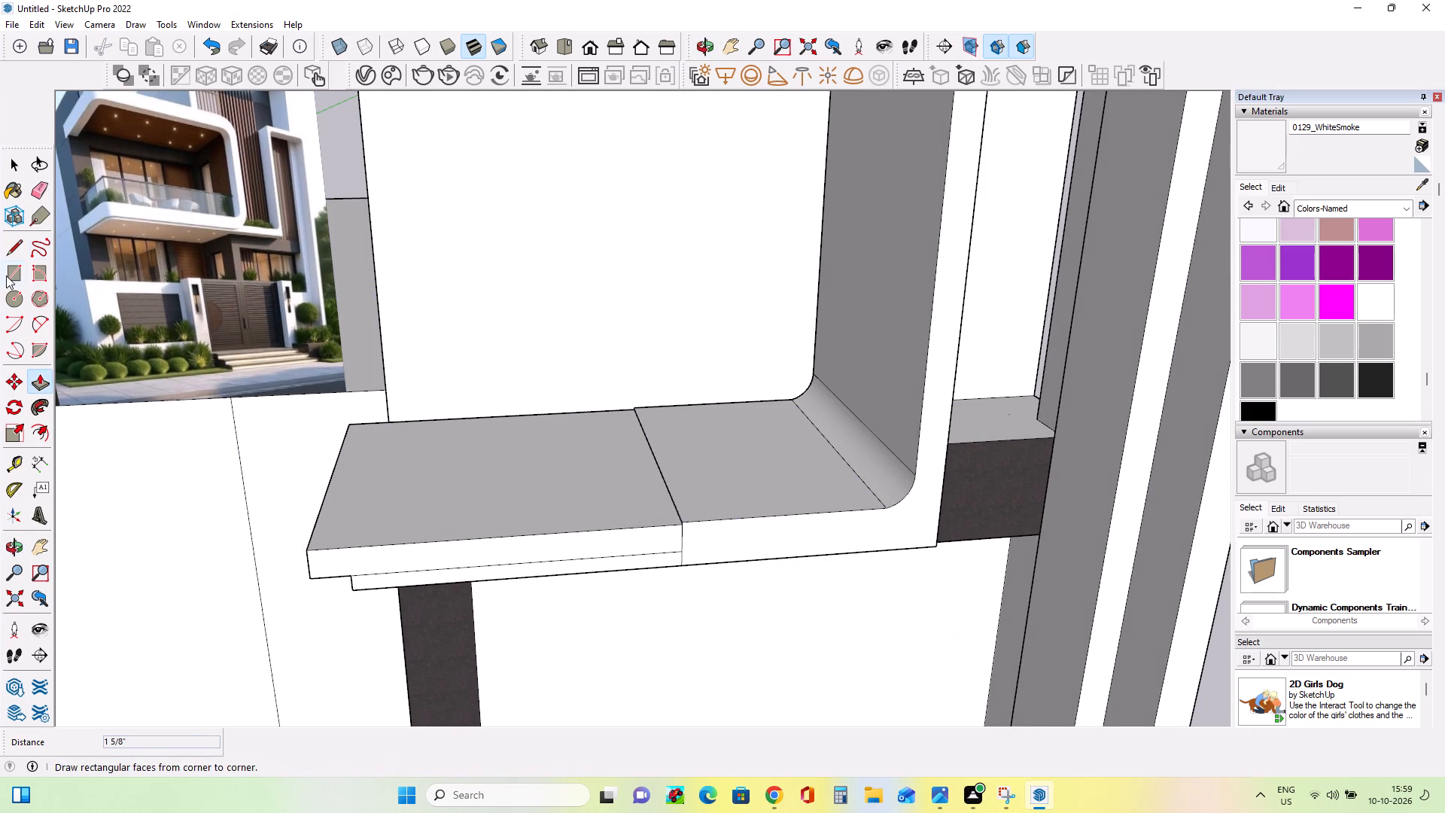
Lower the block's top face another 1/2" to align it with the top of the frame's foot.
left_click(14, 263)
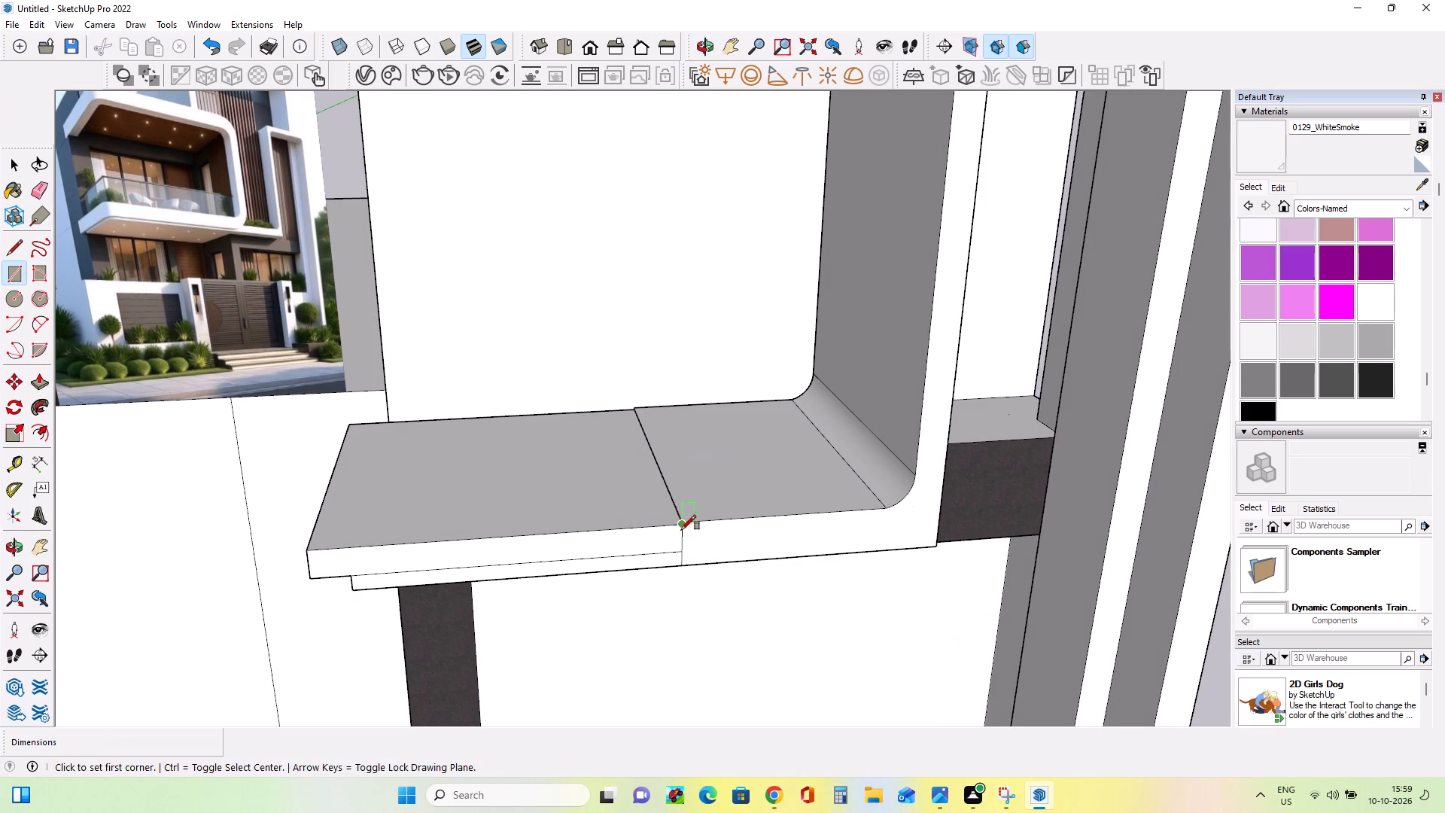
middle_click_drag(682, 517, 766, 540)
scroll(692, 510, "up", 6)
scroll(698, 508, "down", 1)
scroll(698, 508, "up", 1)
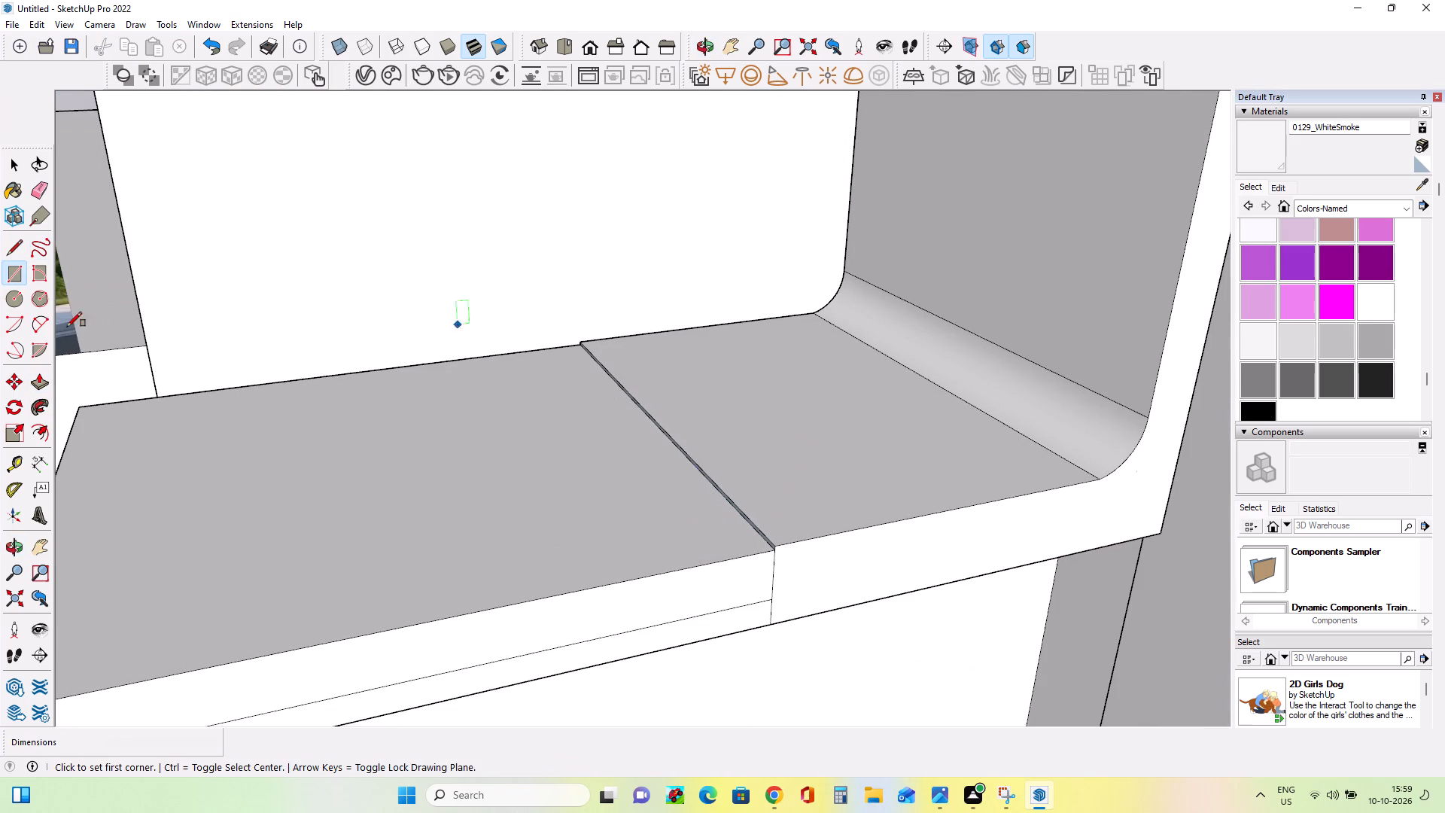
left_click(43, 389)
left_click(618, 502)
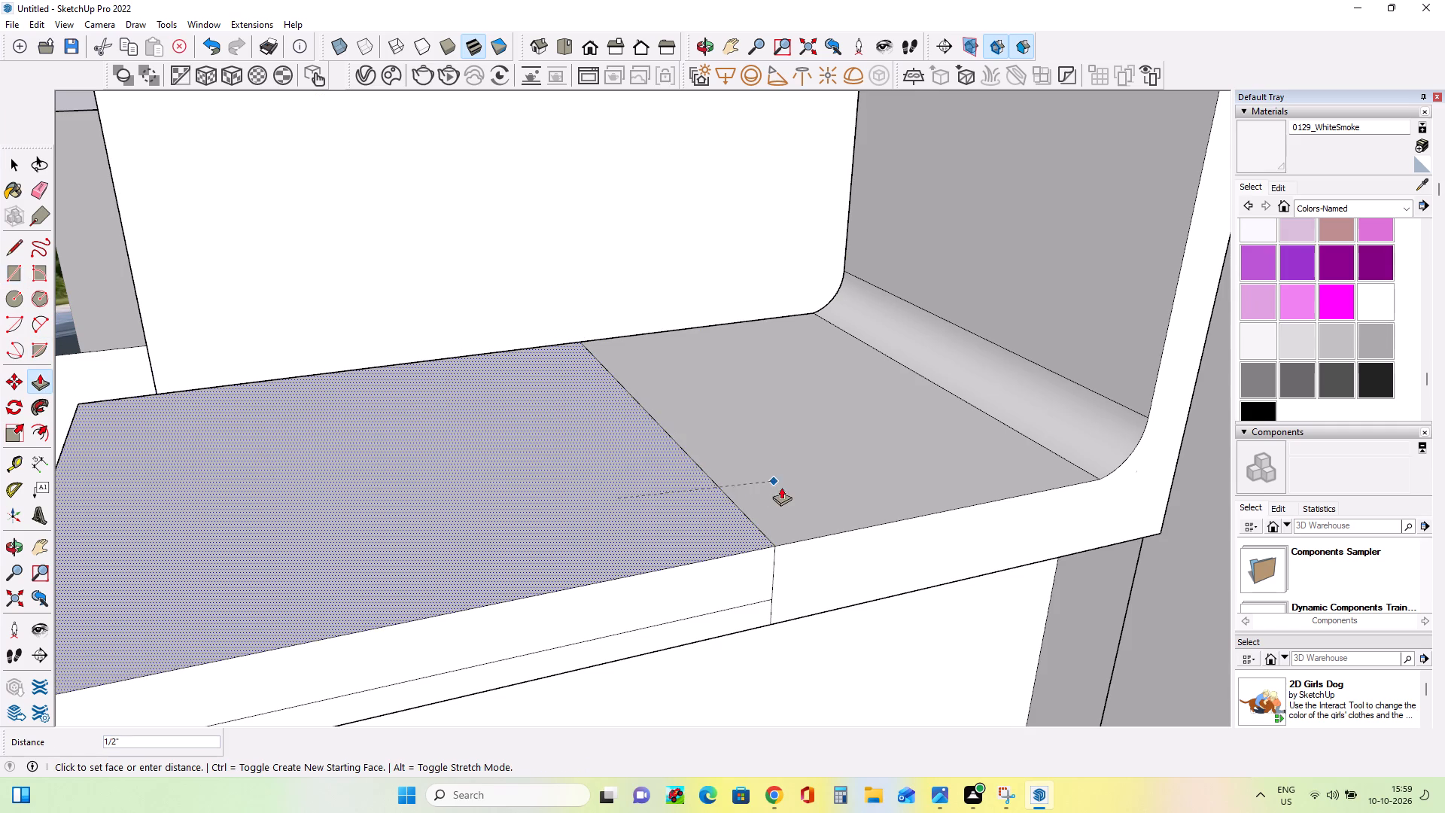
left_click(789, 491)
Draw a rectangle about 5' 11 1/16" by 8 7/8" across the slab's top, along the seam with the frame's foot.
scroll(828, 467, "down", 10)
middle_click_drag(820, 468, 801, 480)
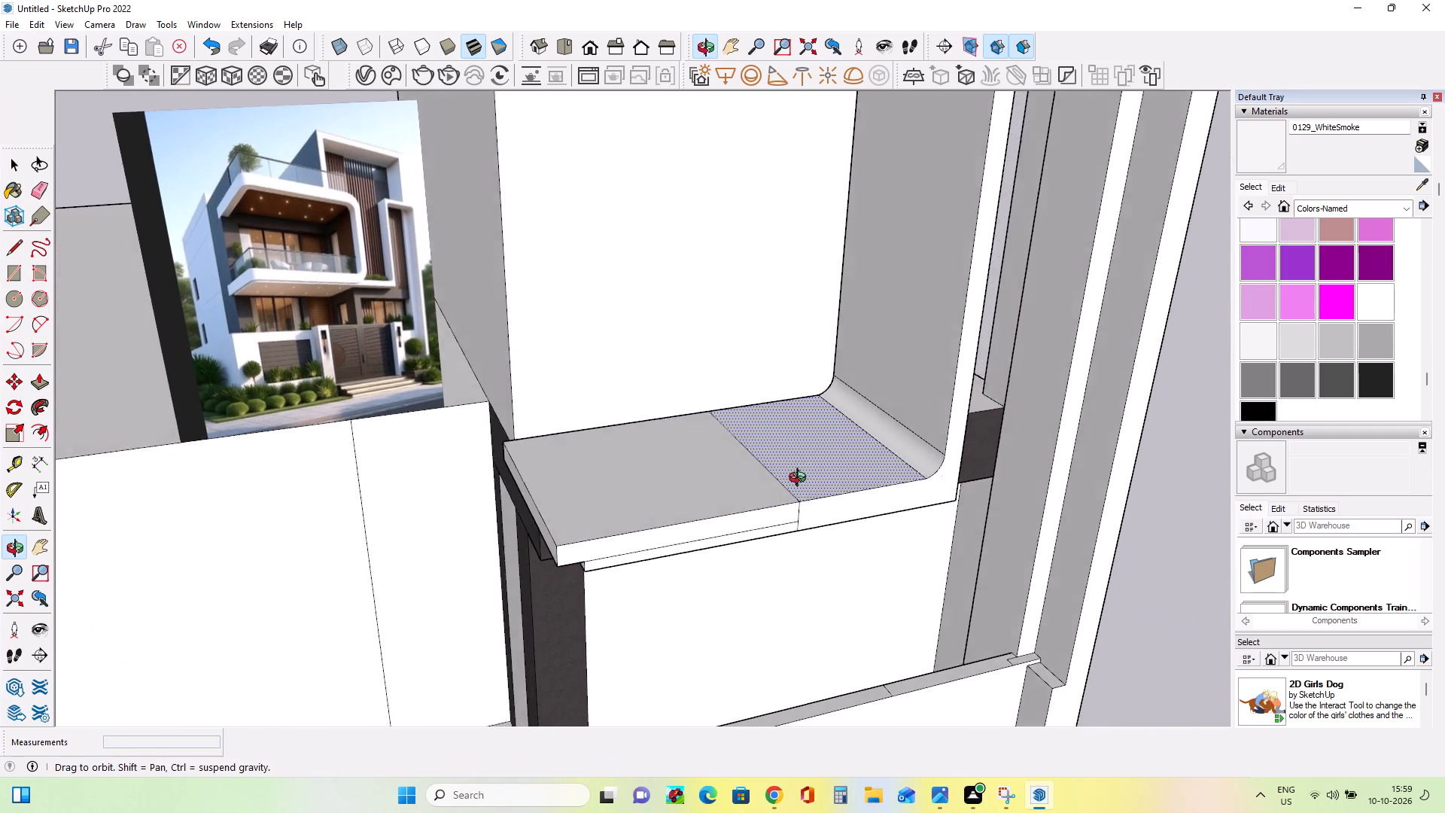
middle_click_drag(801, 480, 775, 480)
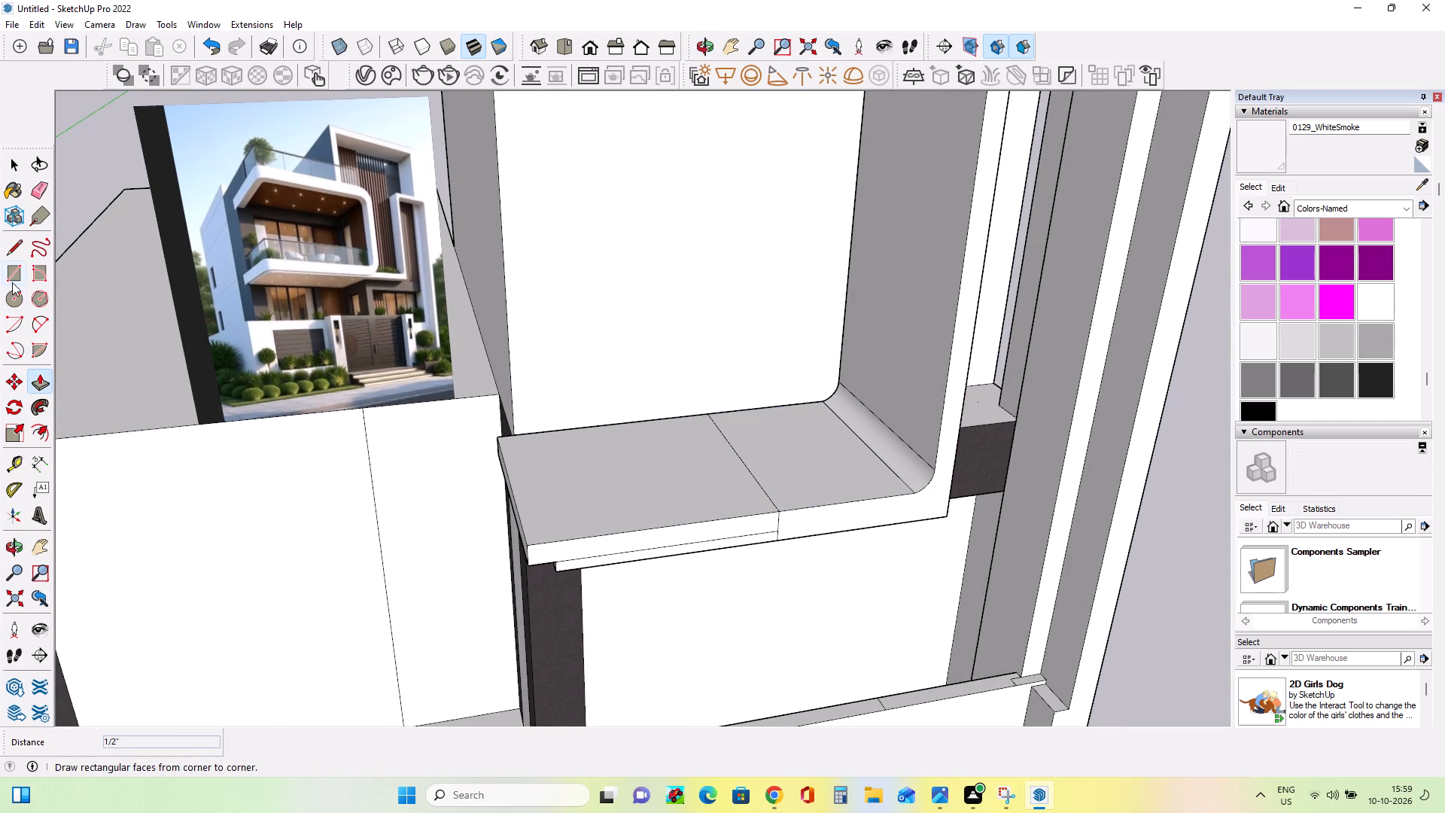
left_click(12, 282)
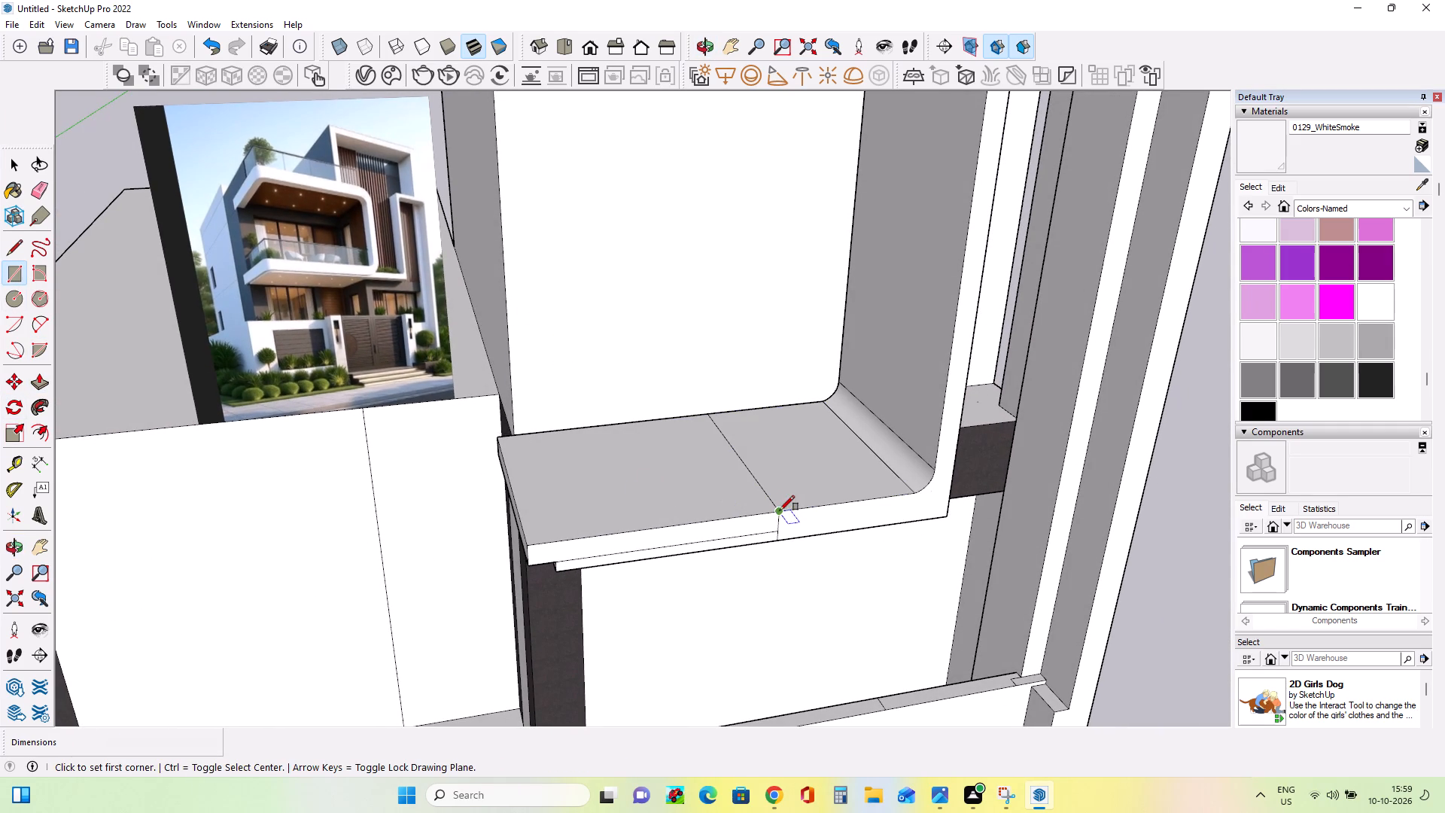
left_click(780, 510)
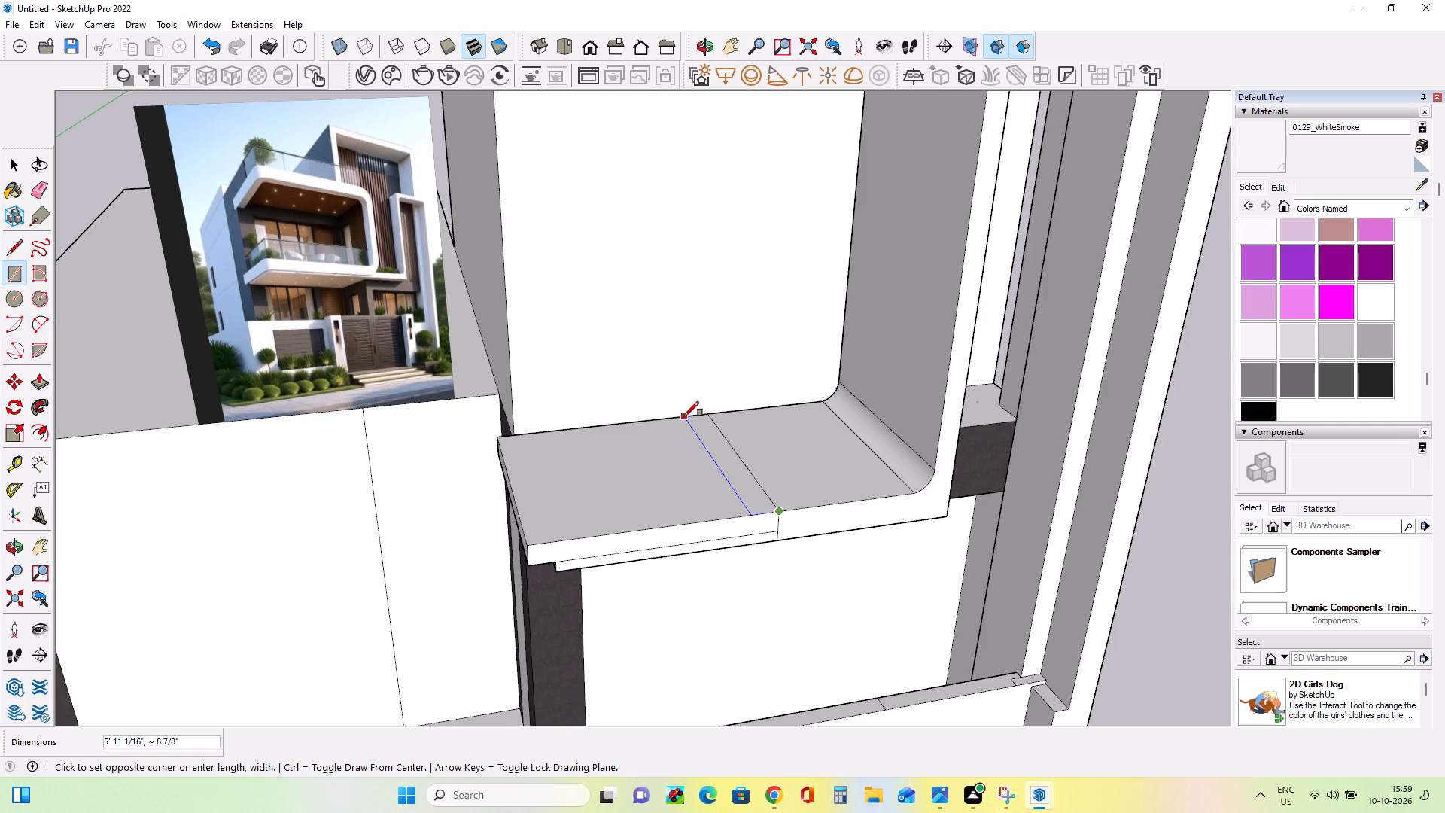
left_click(684, 416)
Push/Pull the narrow rectangular strip on the slab up 13' 10 3/4" into an upright wall.
middle_click_drag(729, 521, 690, 516)
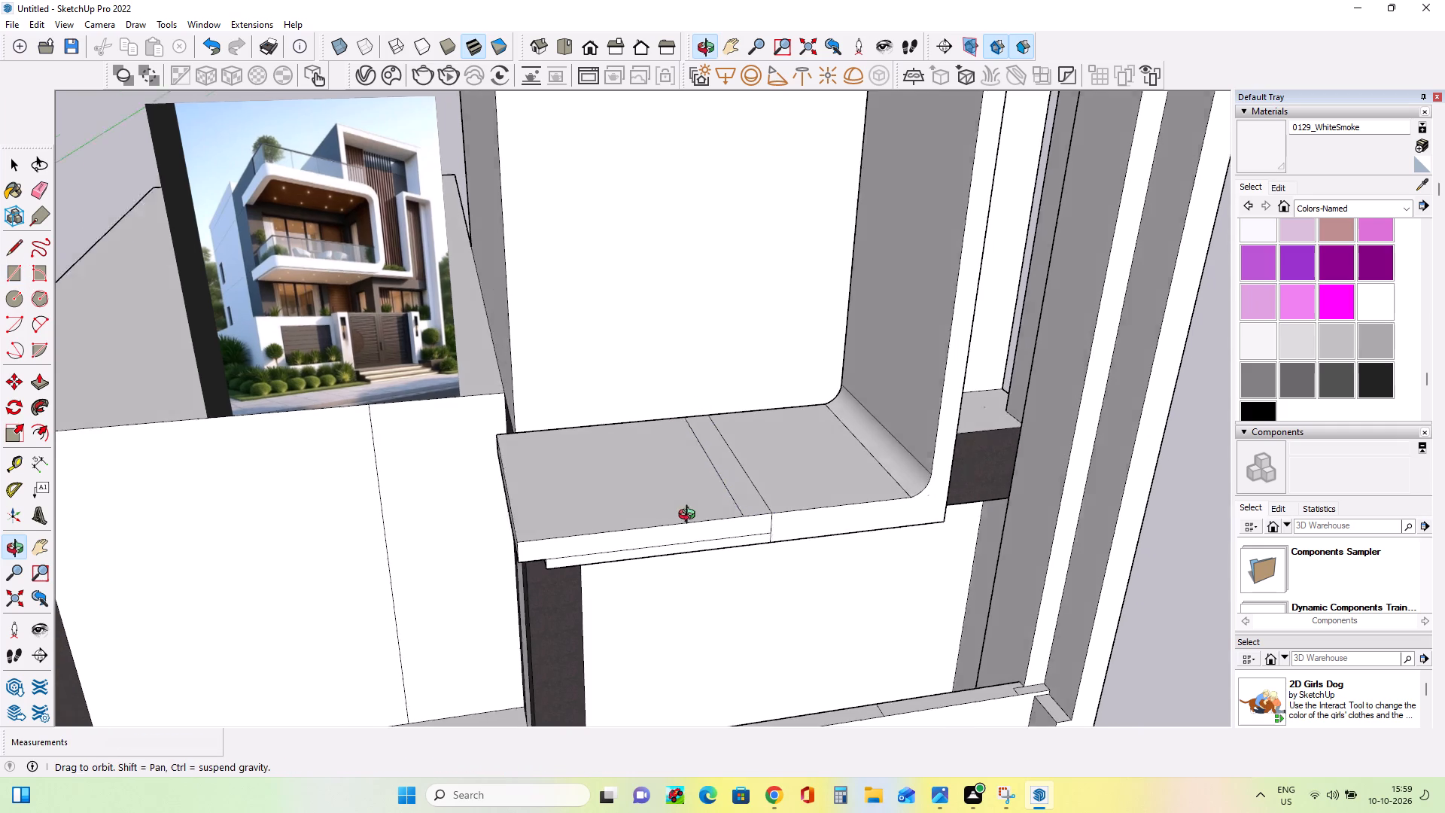
middle_click_drag(690, 516, 621, 516)
scroll(652, 510, "down", 1)
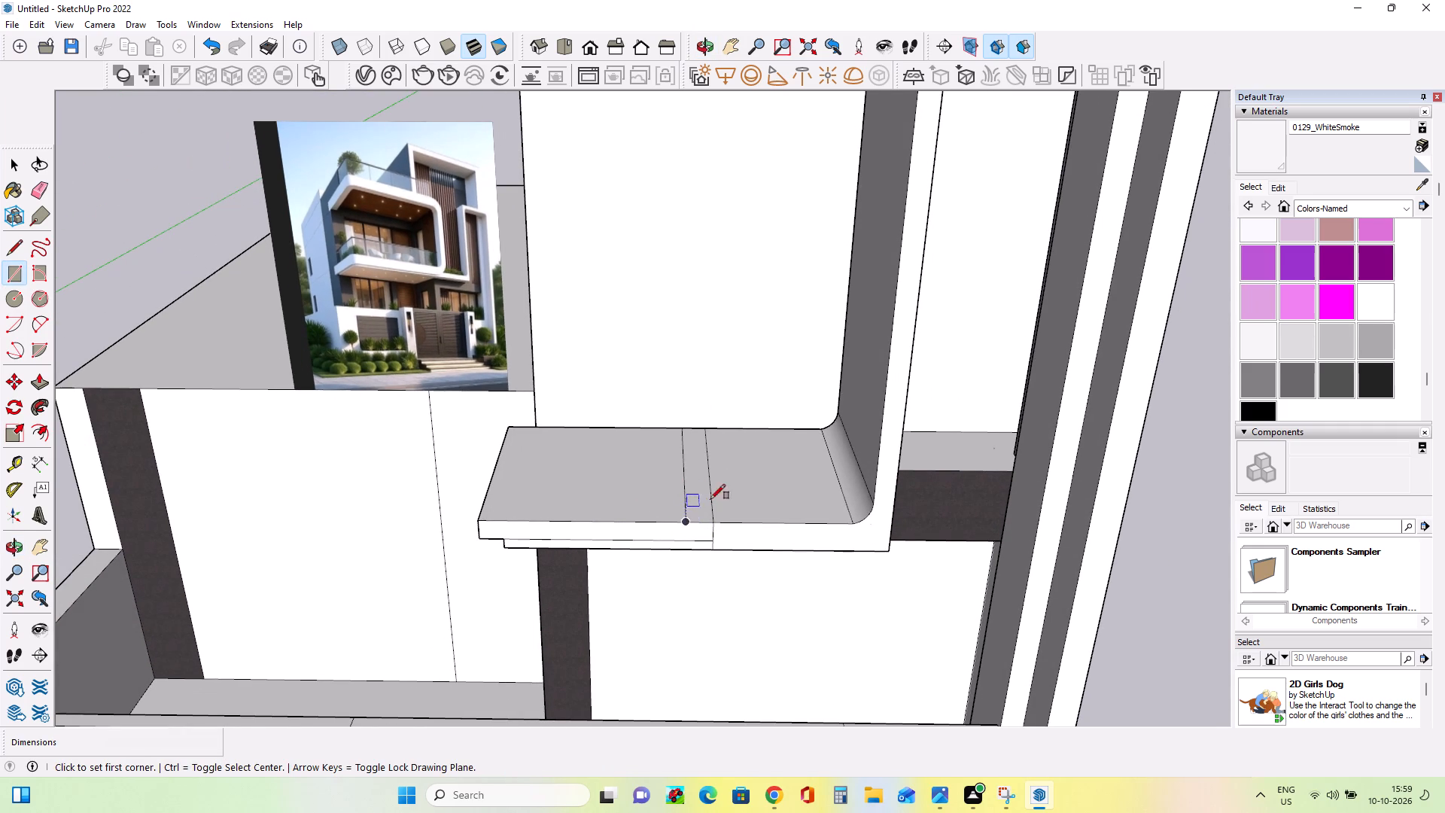
middle_click_drag(711, 500, 782, 504)
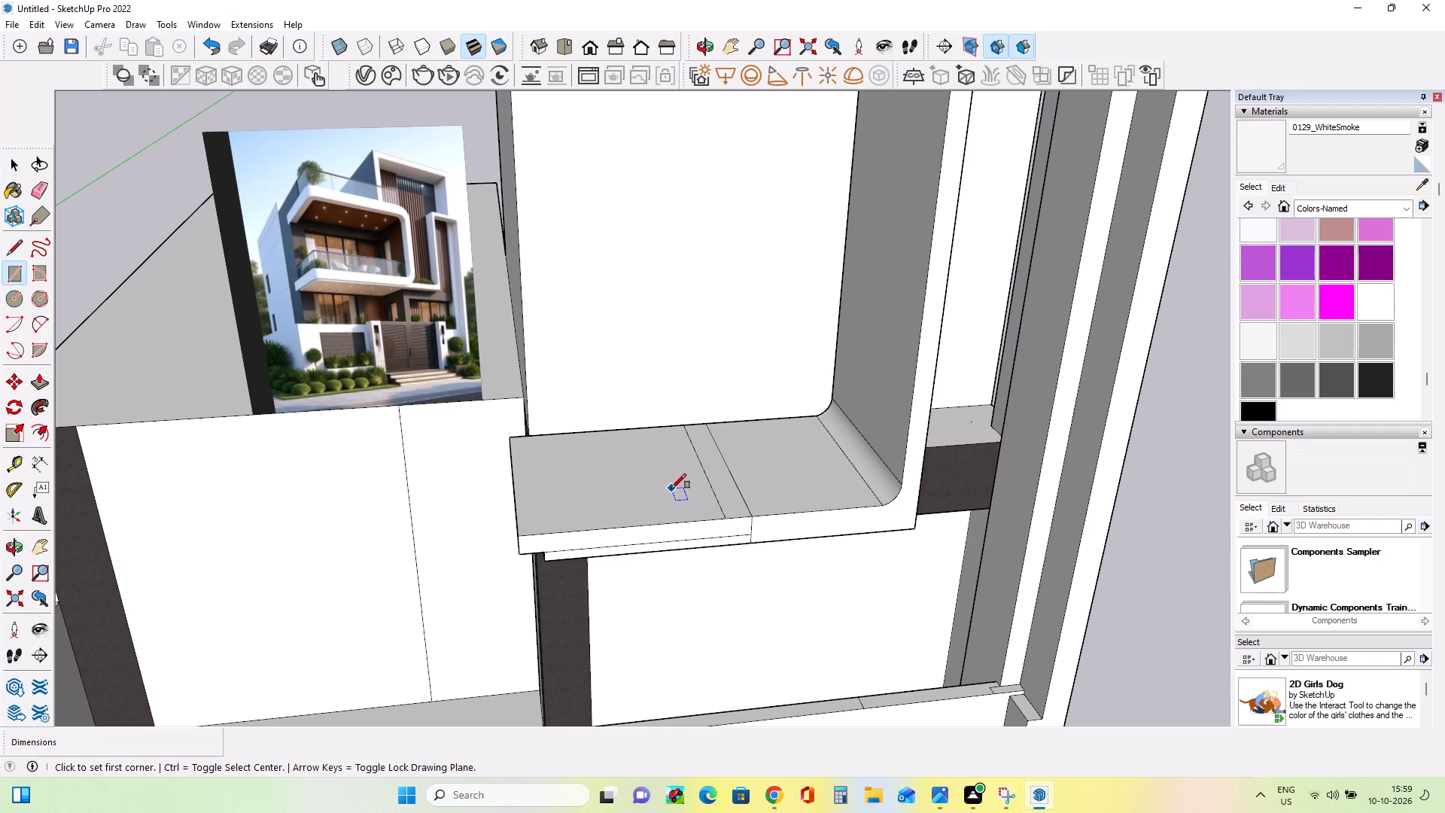
scroll(747, 493, "down", 2)
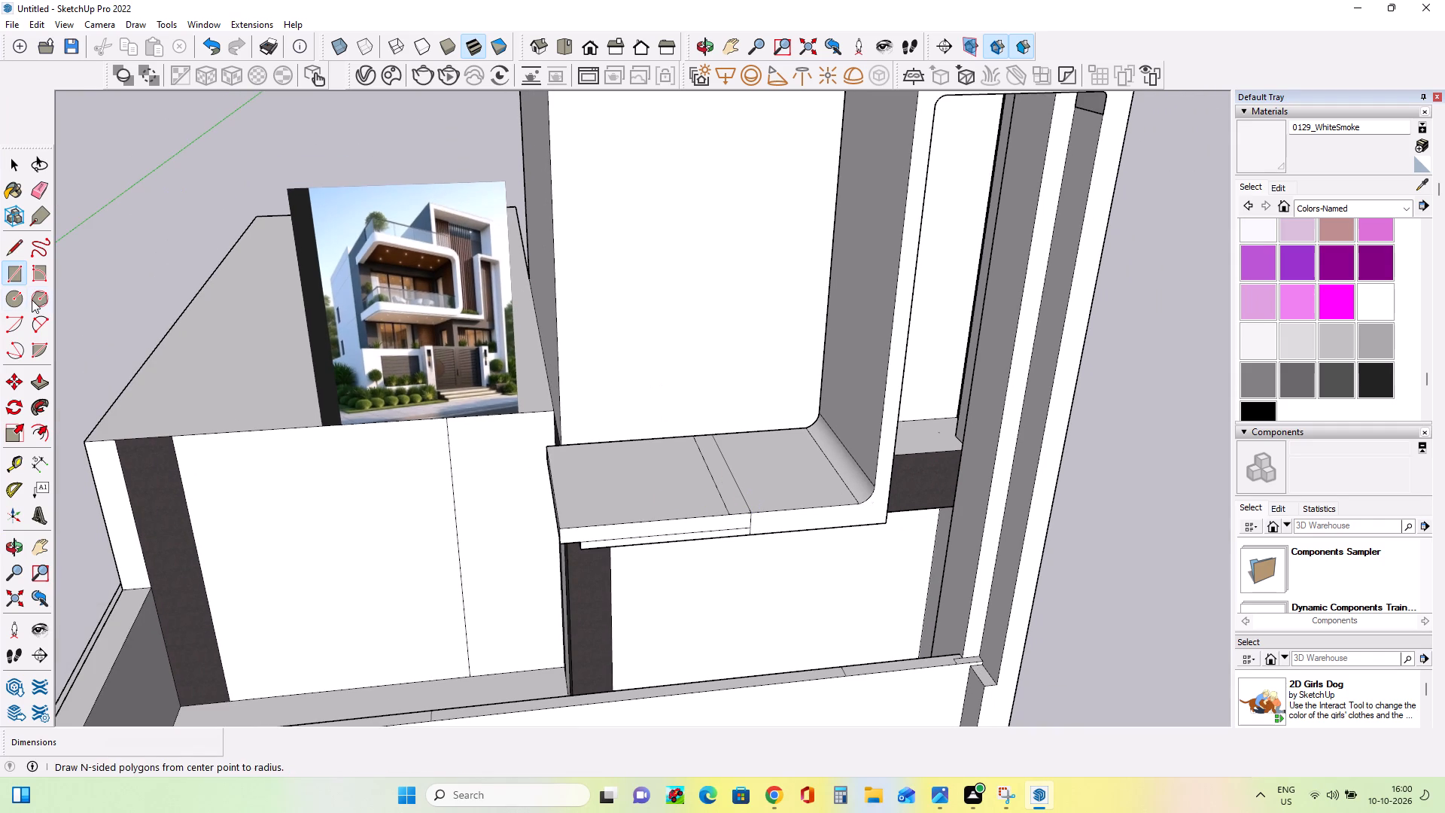
left_click(42, 388)
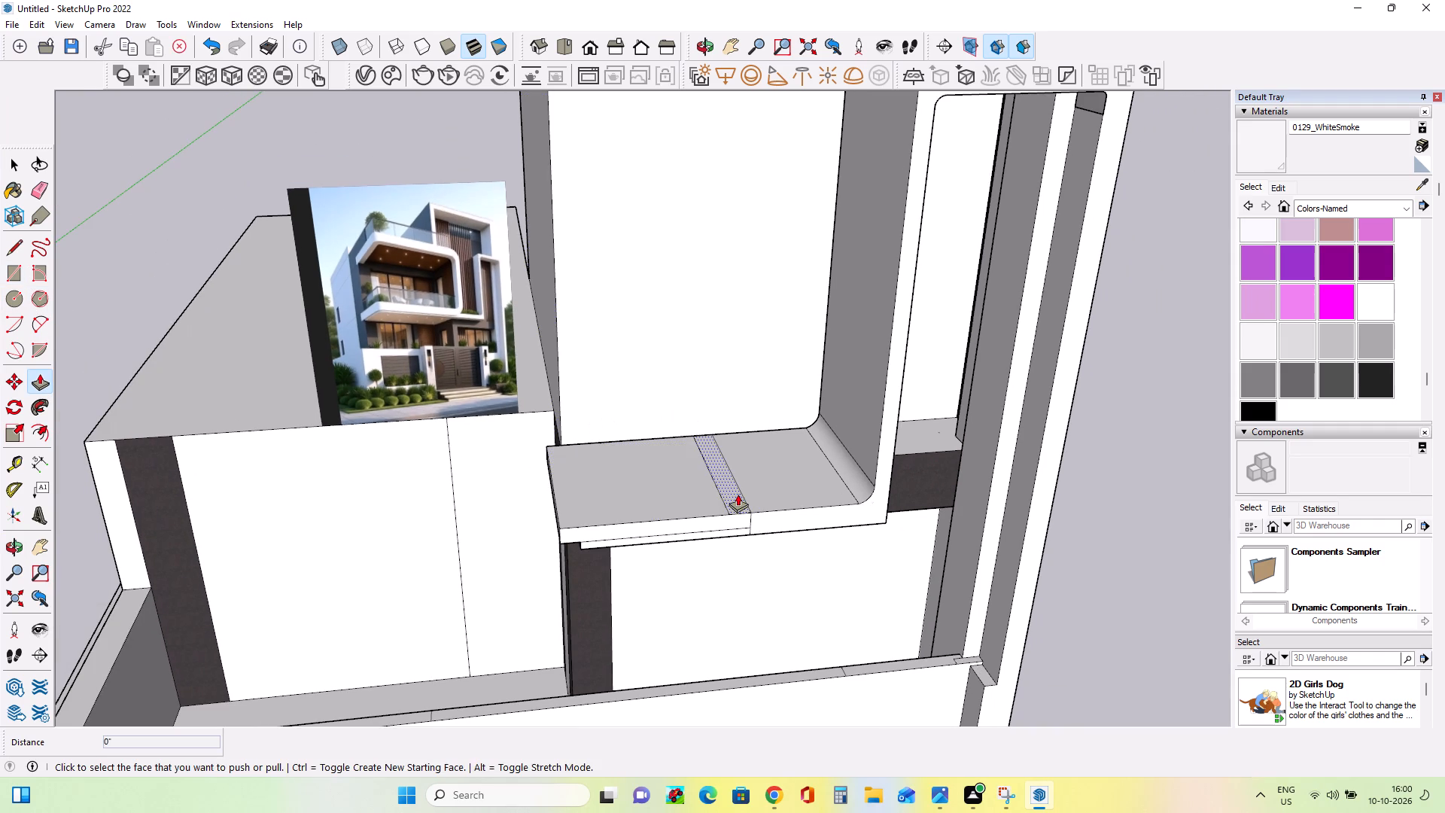
left_click(735, 494)
scroll(689, 244, "down", 7)
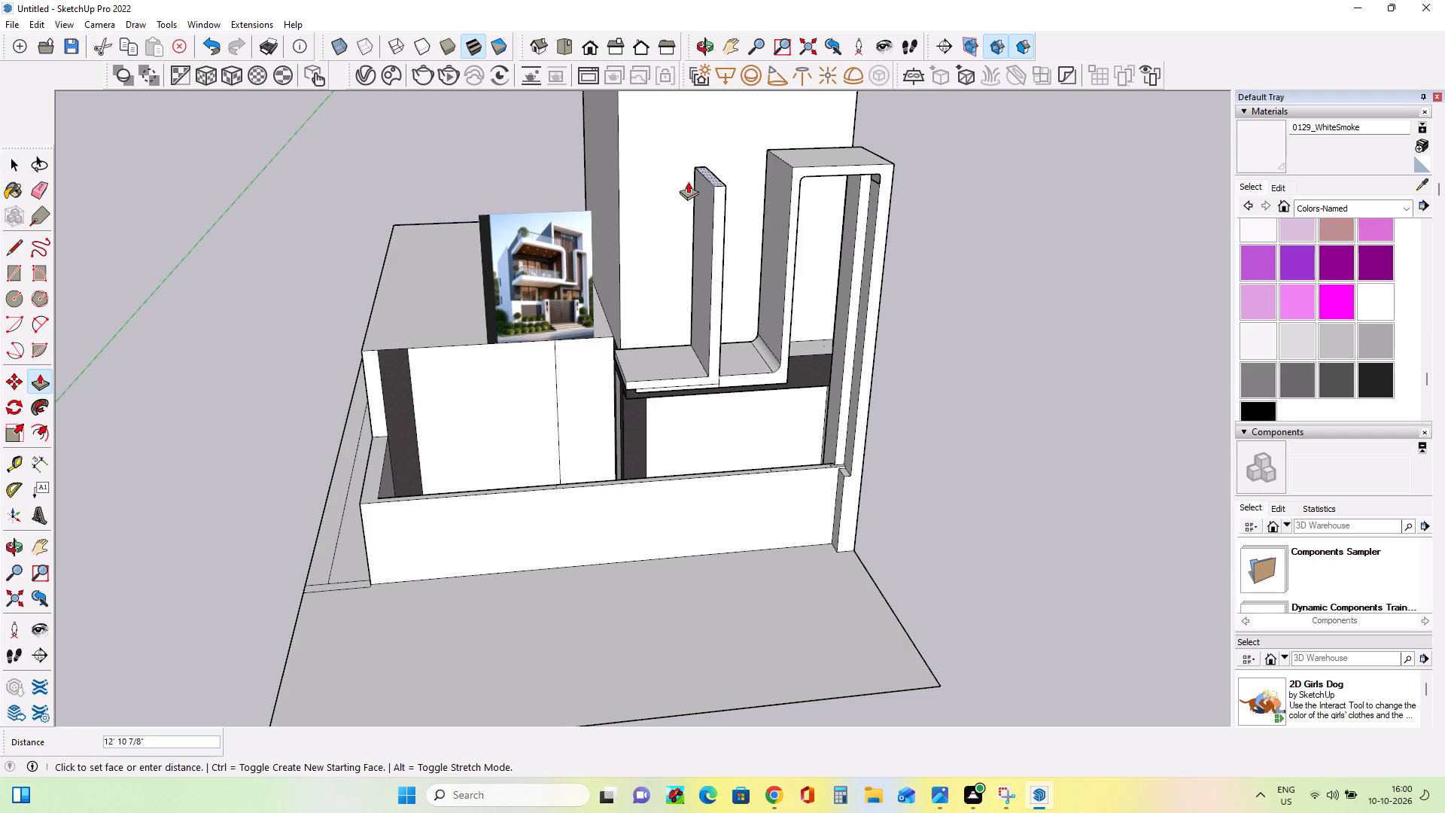
left_click(688, 164)
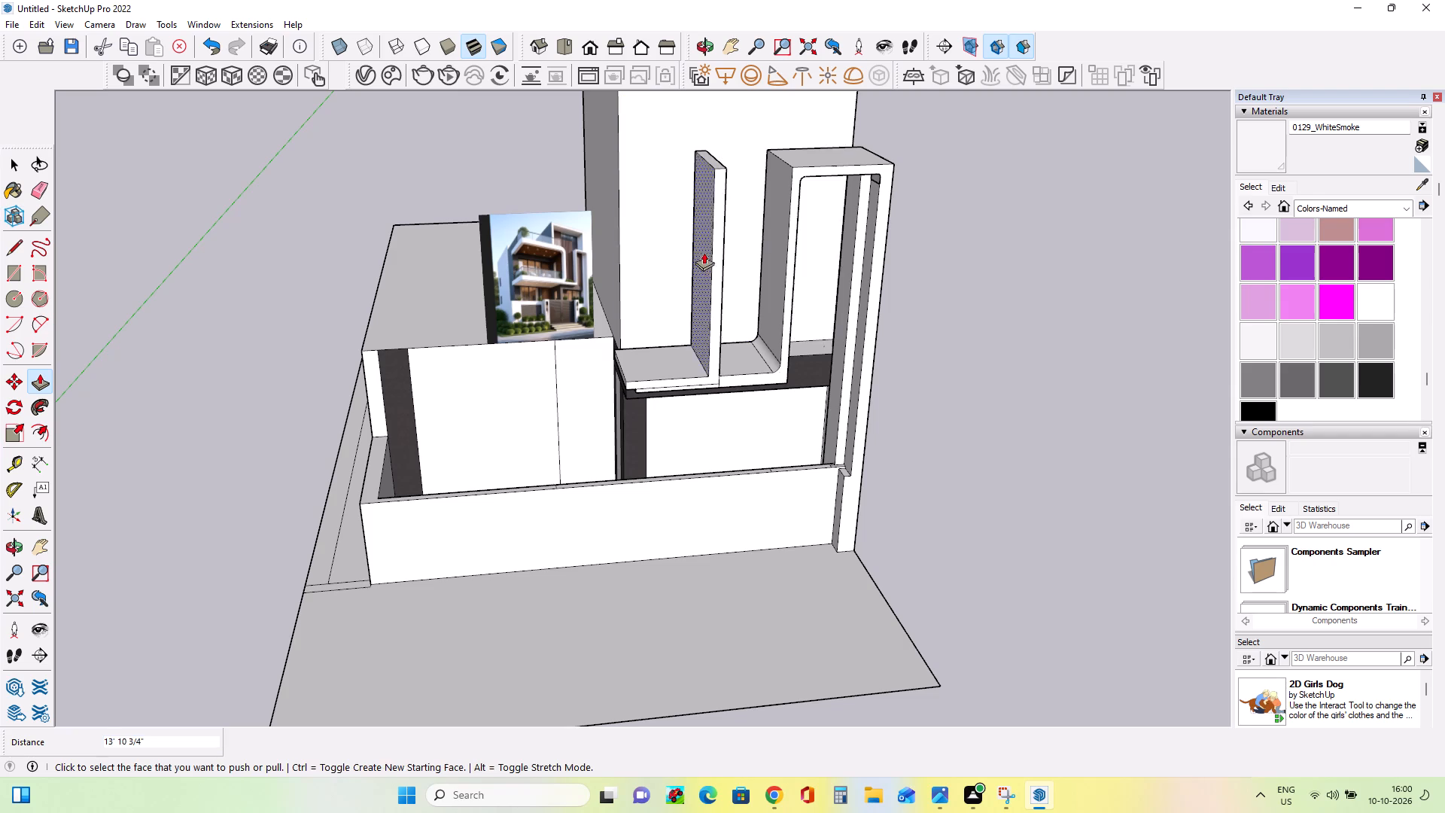
Examine the new upright, the slab joint and the overall facade against the reference image.
middle_click_drag(721, 254, 631, 303)
scroll(633, 306, "down", 2)
middle_click_drag(642, 300, 746, 219)
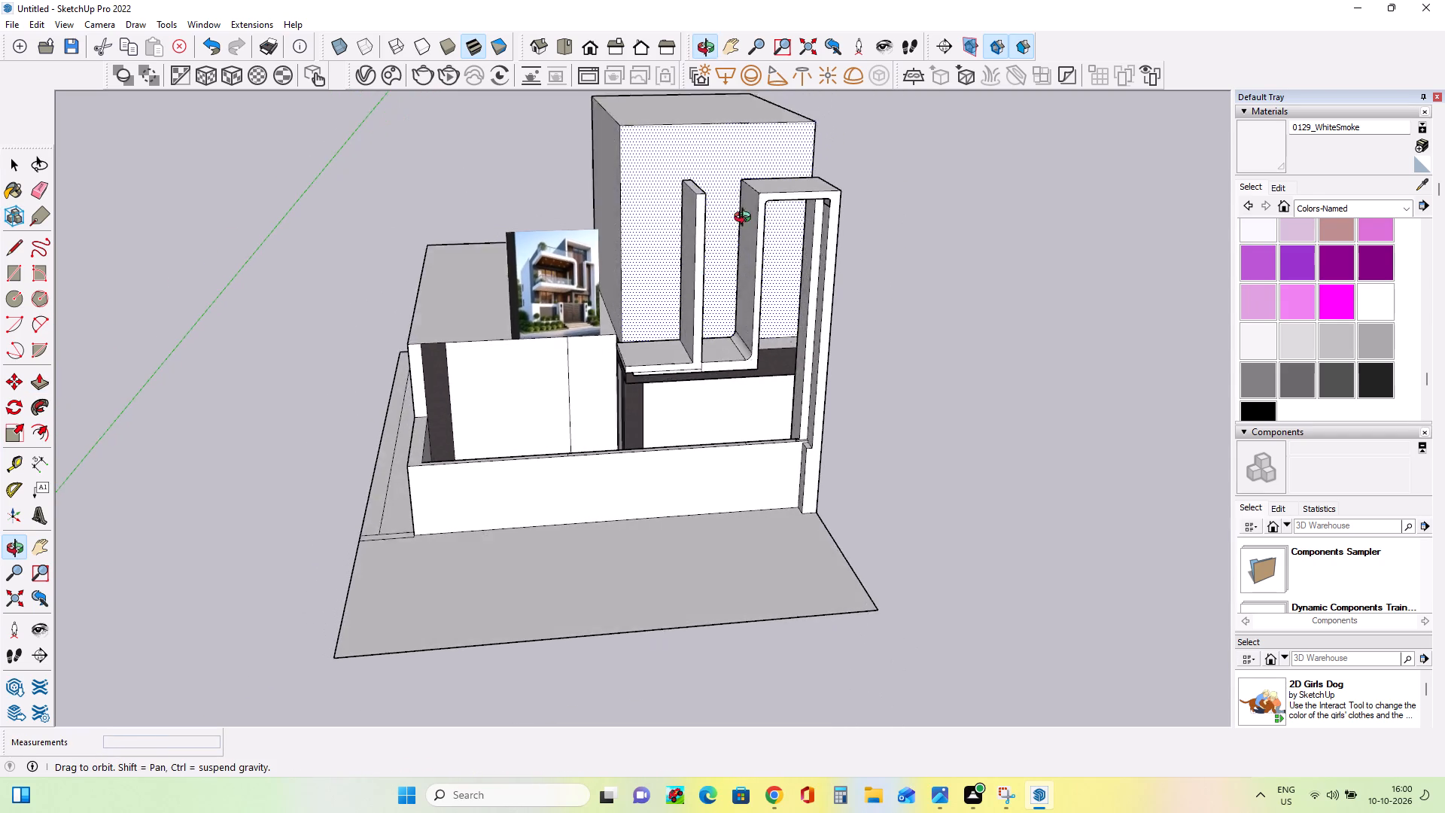
middle_click_drag(746, 219, 747, 217)
scroll(671, 181, "up", 4)
middle_click_drag(687, 212, 738, 222)
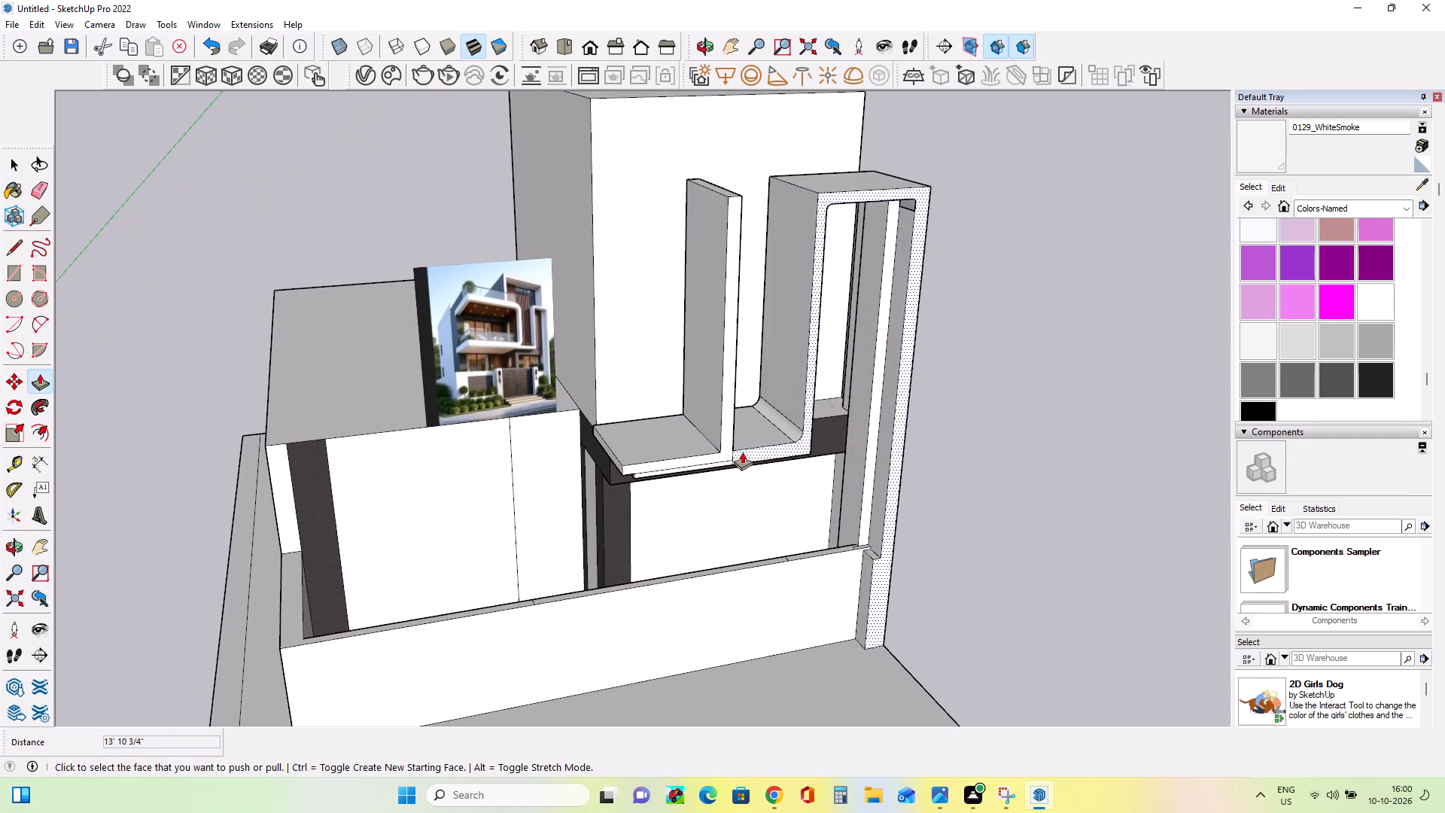
scroll(734, 449, "up", 5)
middle_click_drag(734, 449, 680, 422)
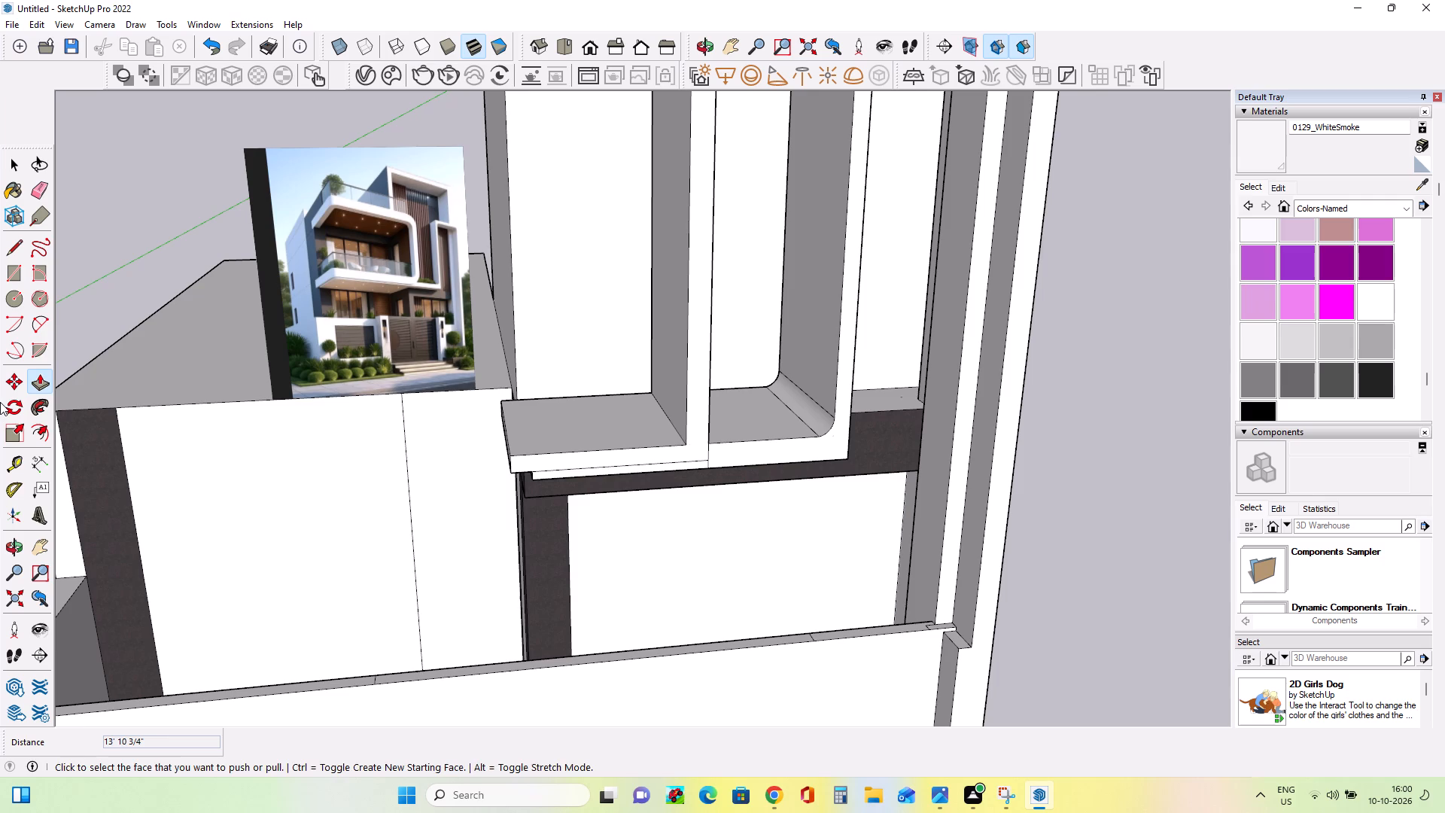
middle_click_drag(501, 464, 453, 466)
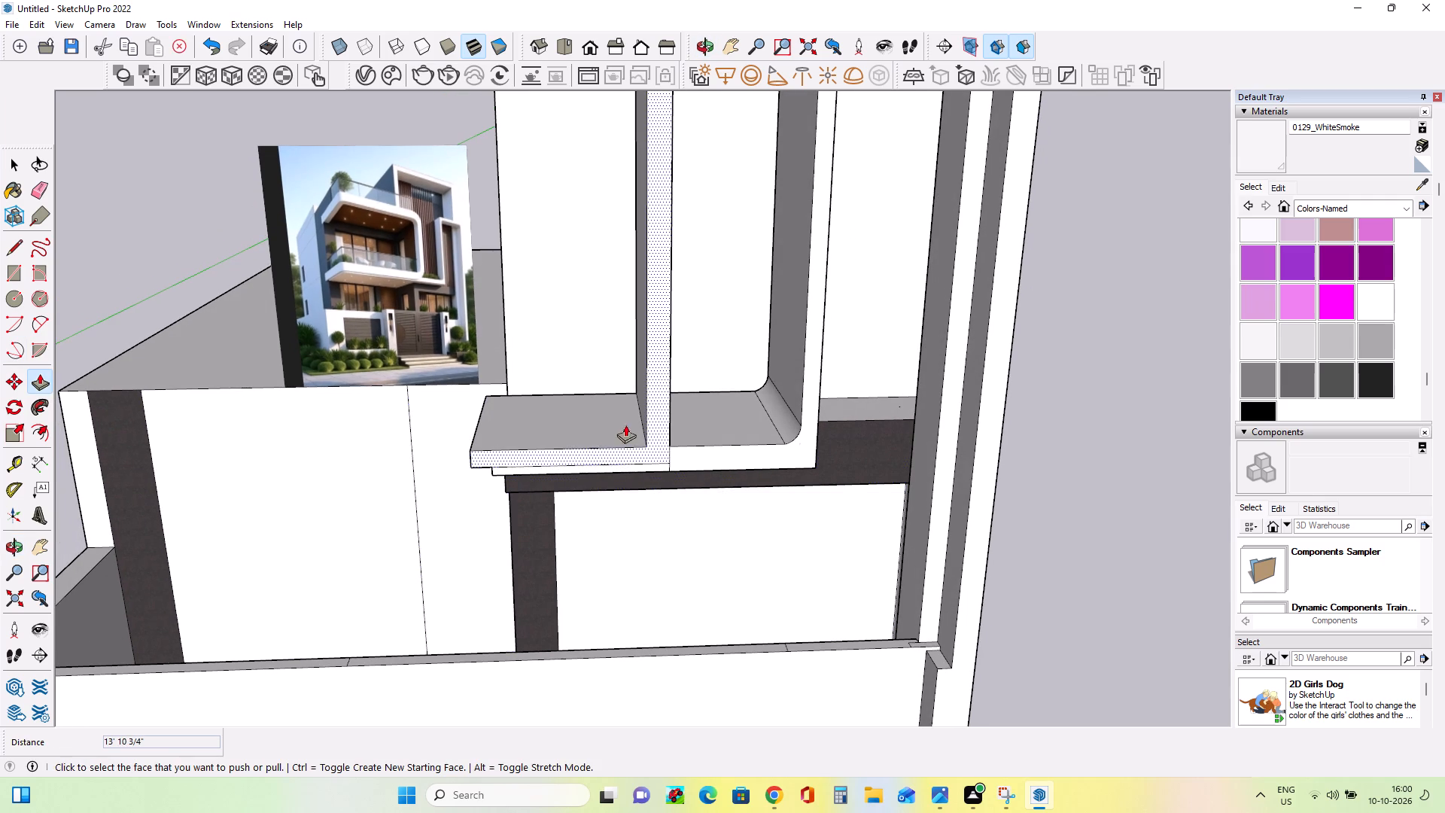
scroll(680, 452, "up", 1)
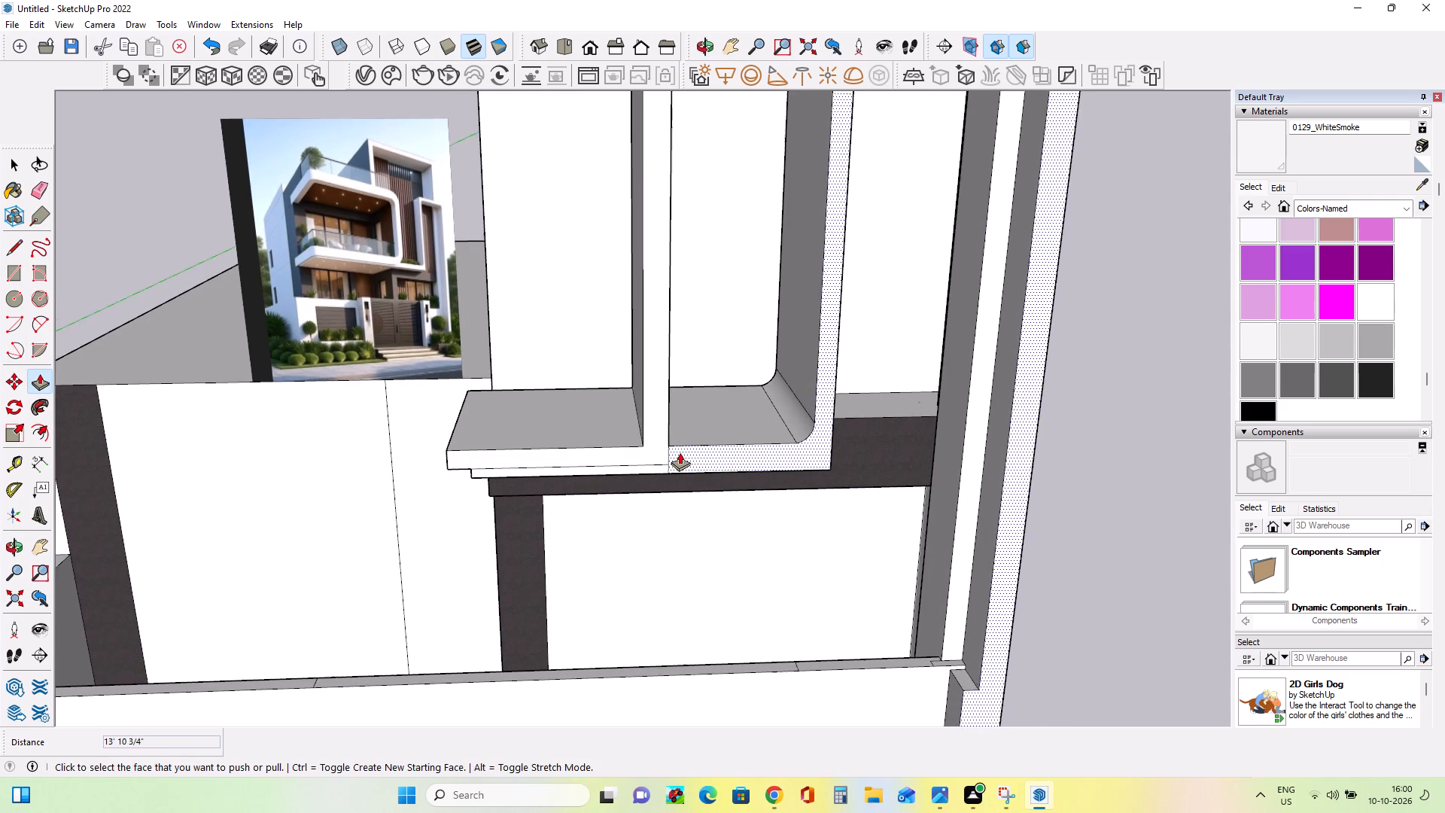
scroll(680, 452, "up", 1)
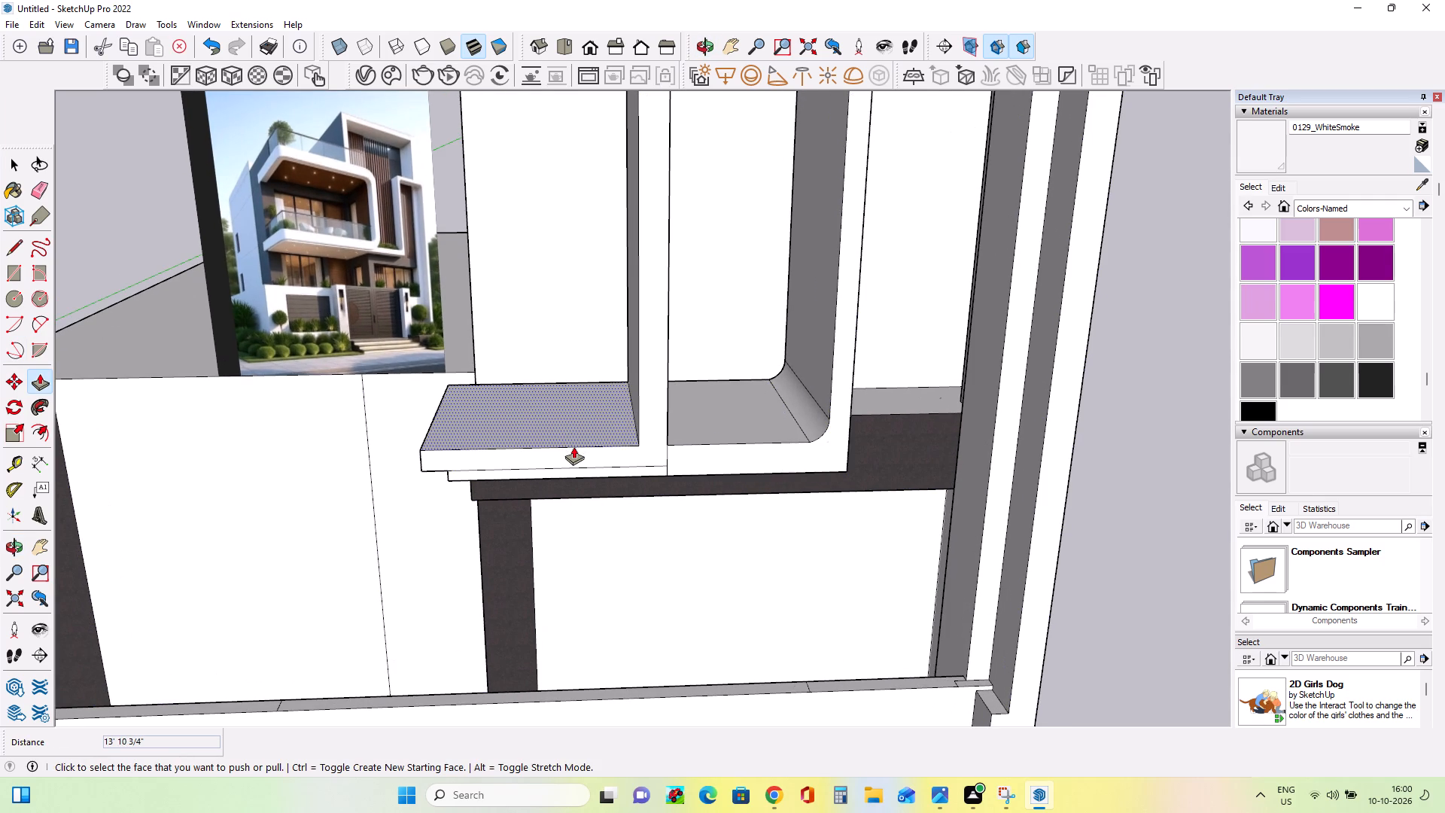
scroll(379, 320, "up", 7)
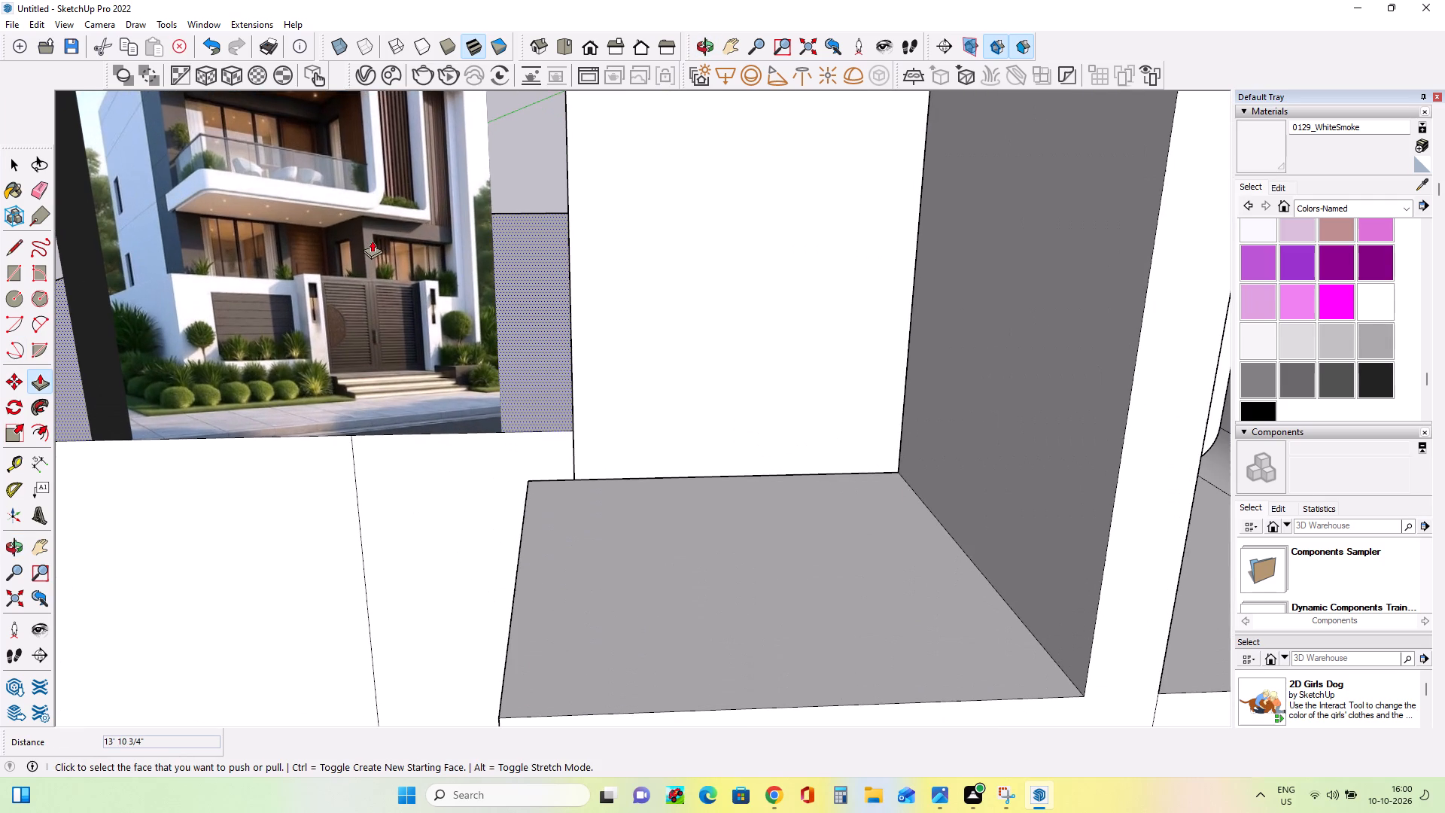
scroll(372, 240, "down", 4)
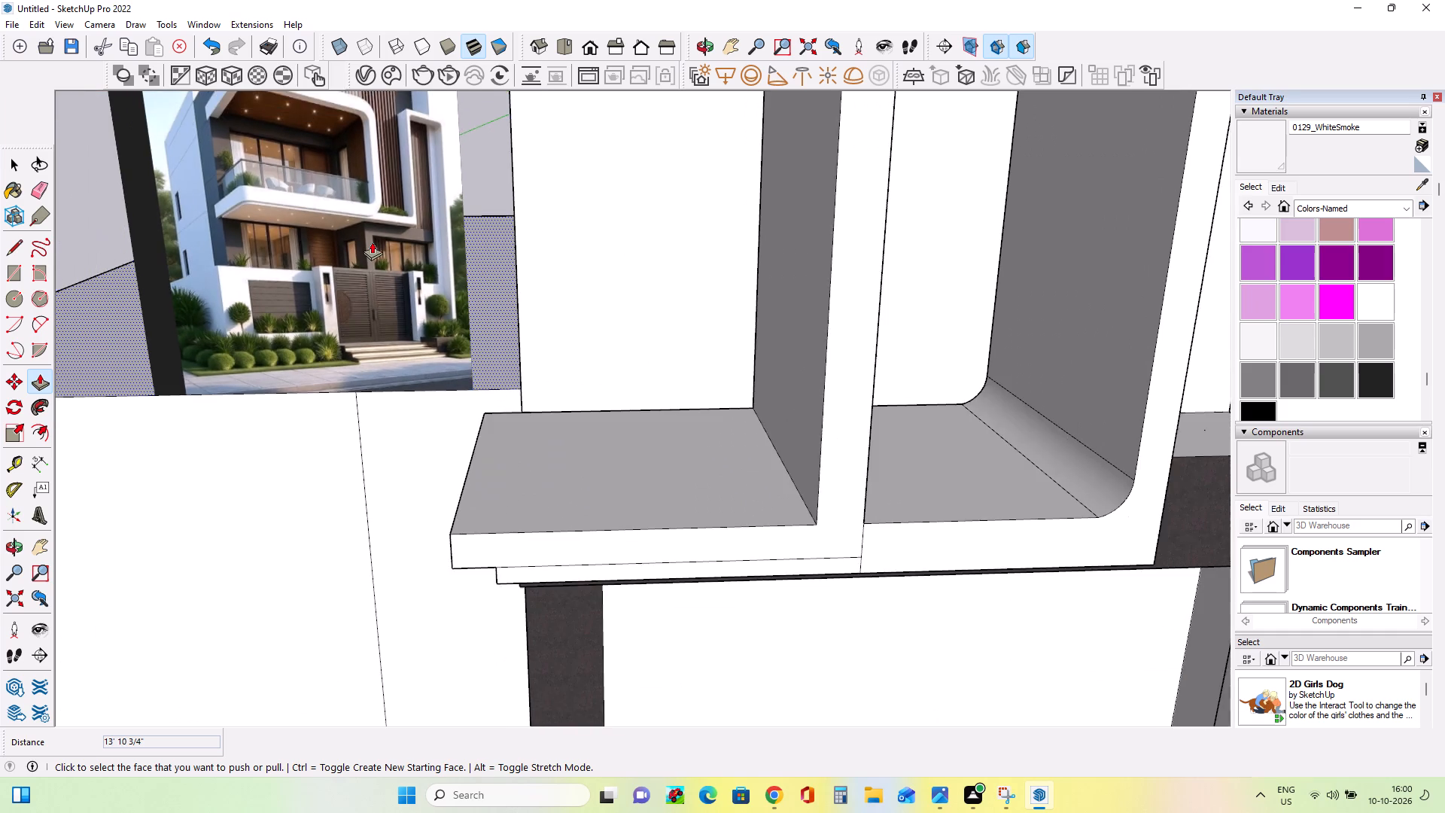
scroll(372, 242, "down", 4)
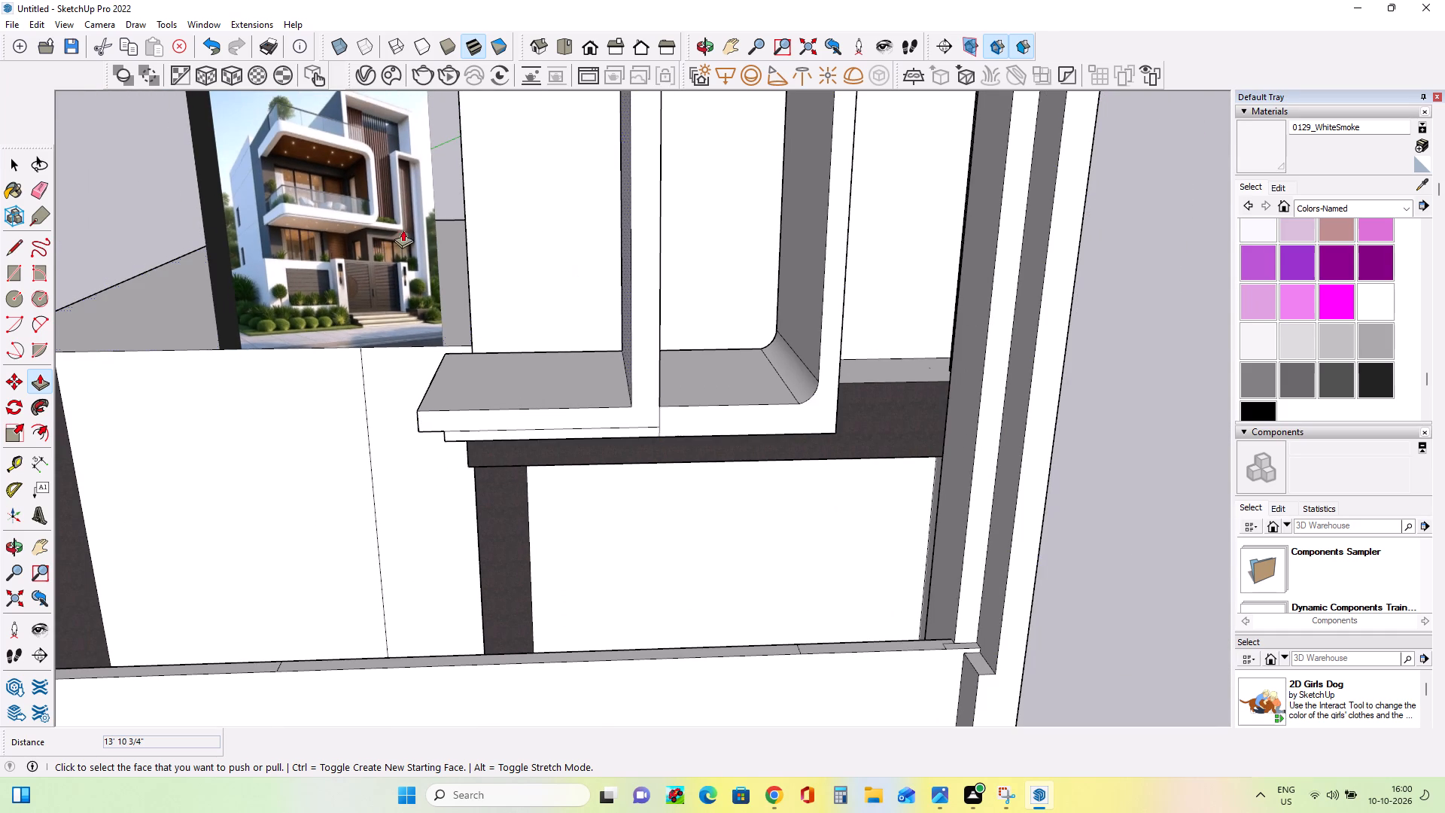
Draw a line across the front base of the new upright, level with the slab's top surface.
left_click(19, 241)
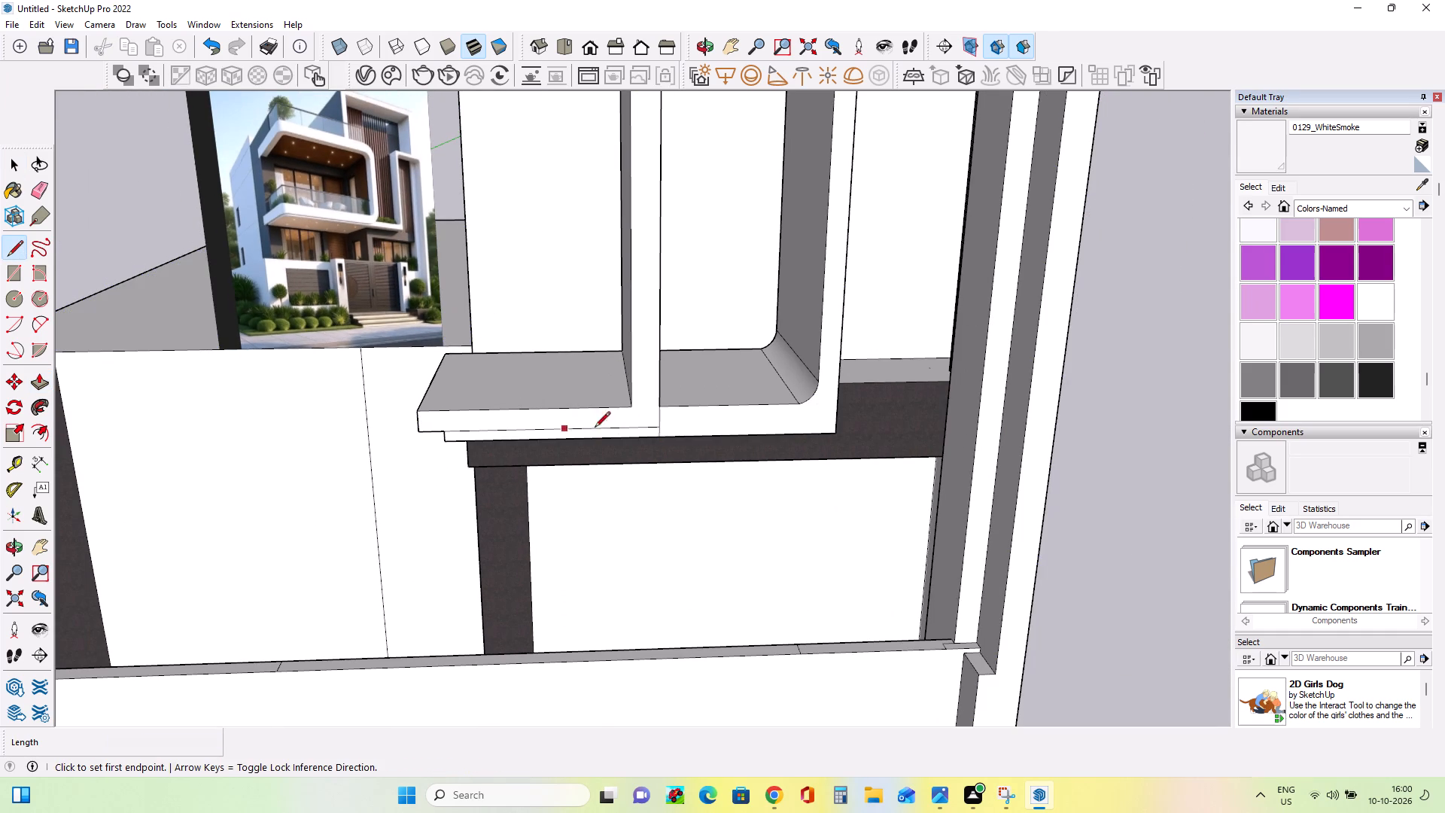
left_click(633, 410)
left_click(662, 410)
middle_click_drag(690, 474, 670, 473)
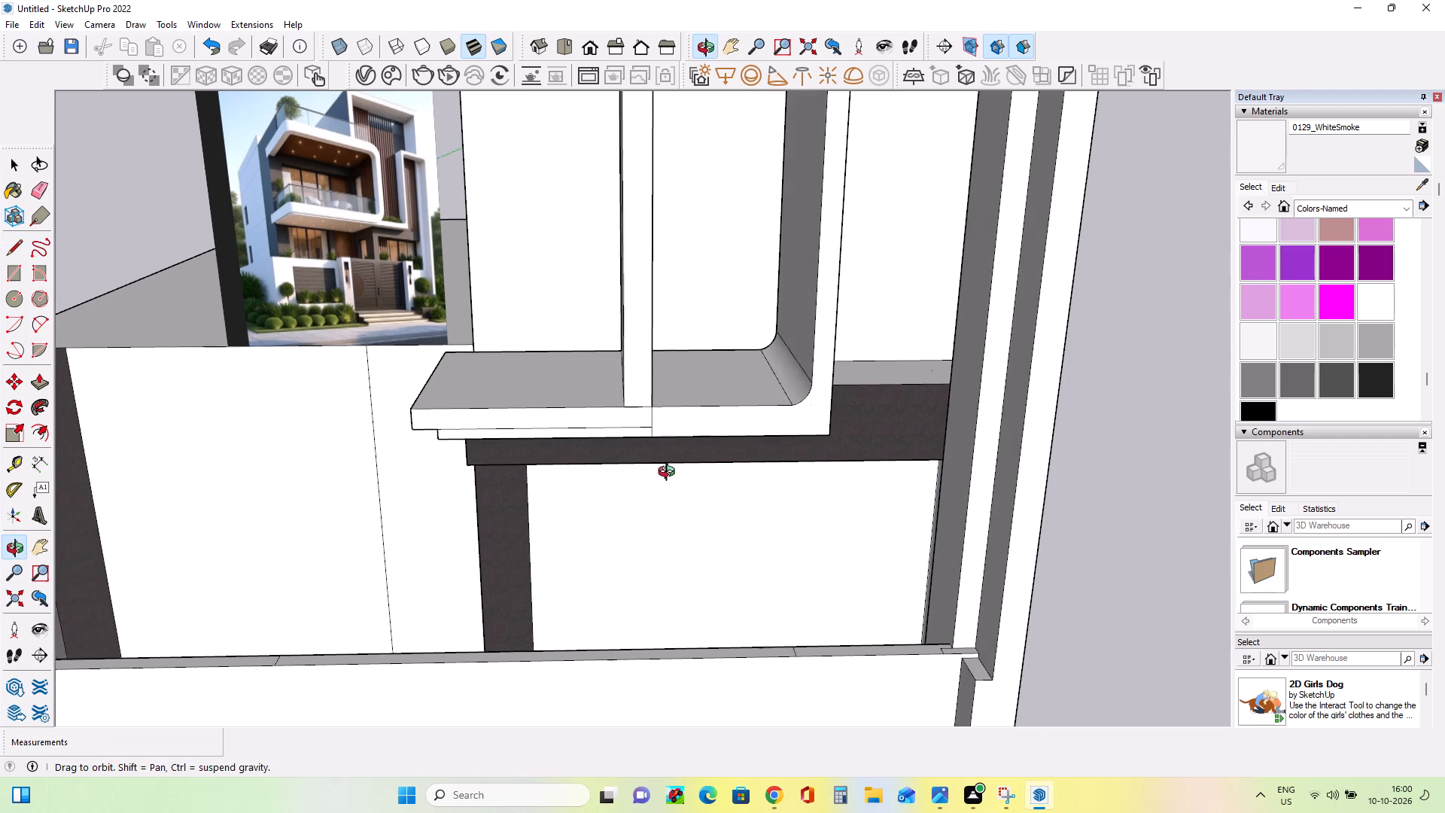
middle_click_drag(670, 473, 669, 471)
scroll(663, 455, "up", 2)
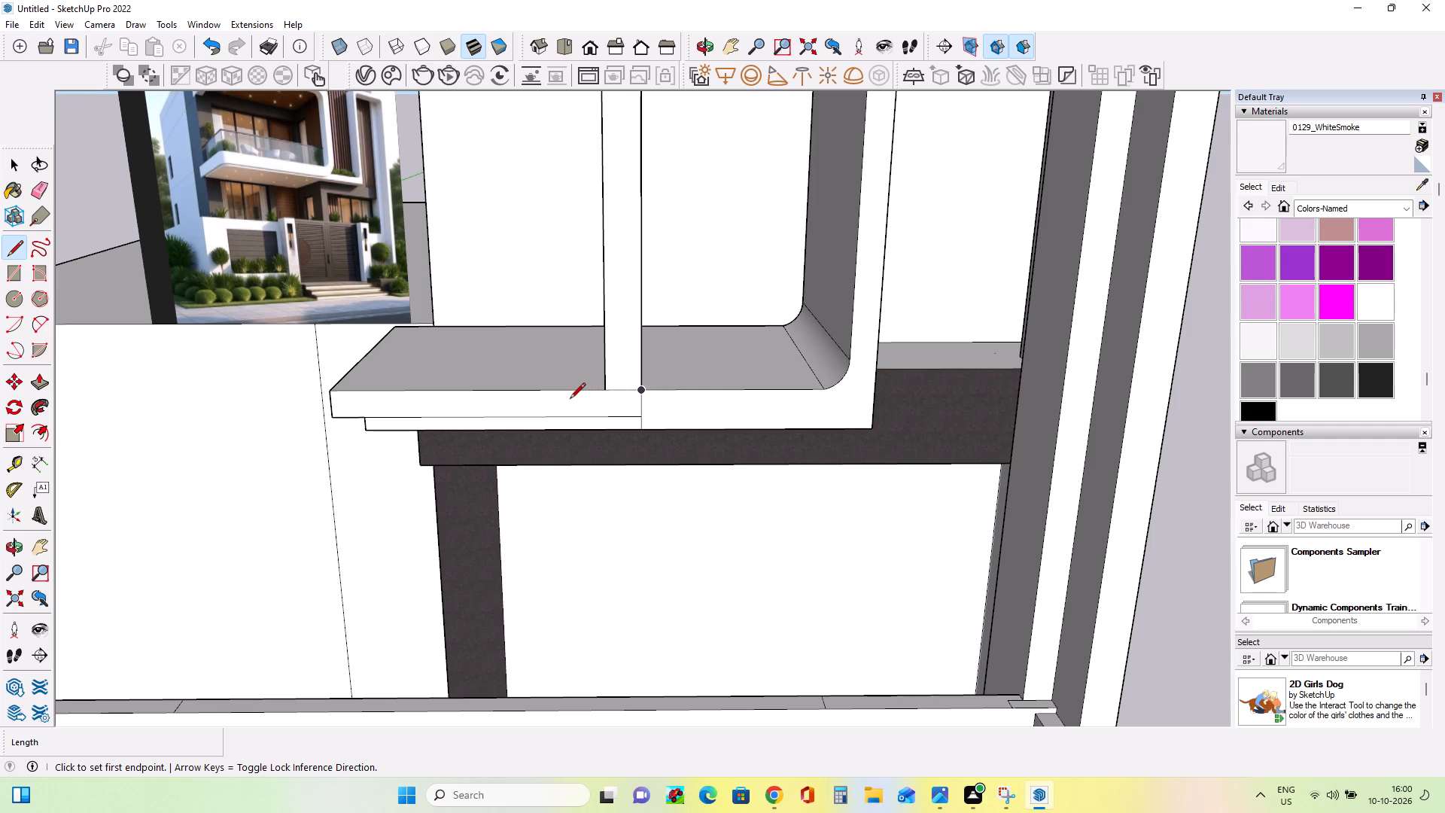
middle_click_drag(573, 397, 594, 415)
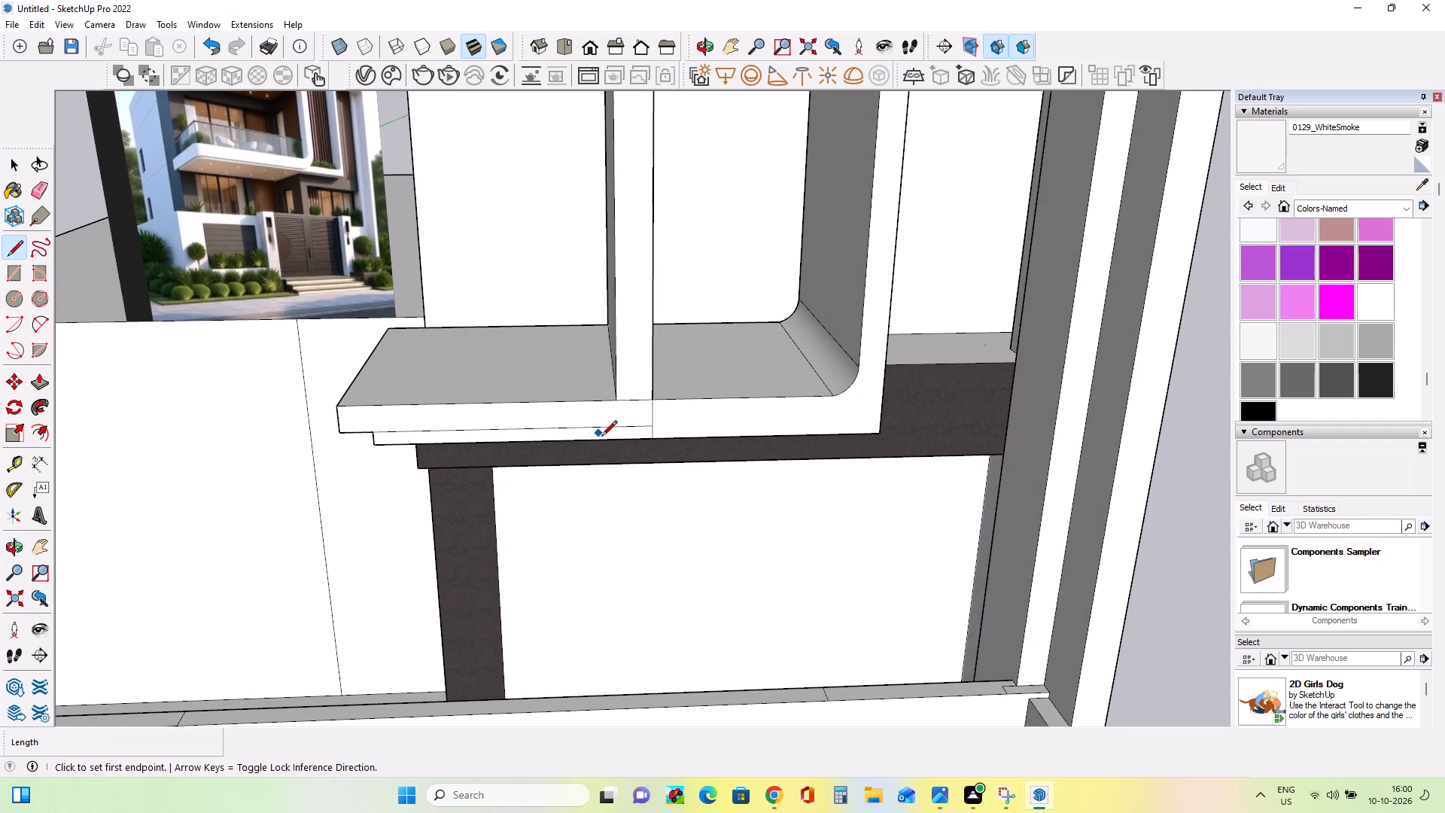
Push/Pull the front faces of the balcony slab and the upright wall outward 2 1/8" so they sit flush.
left_click(35, 385)
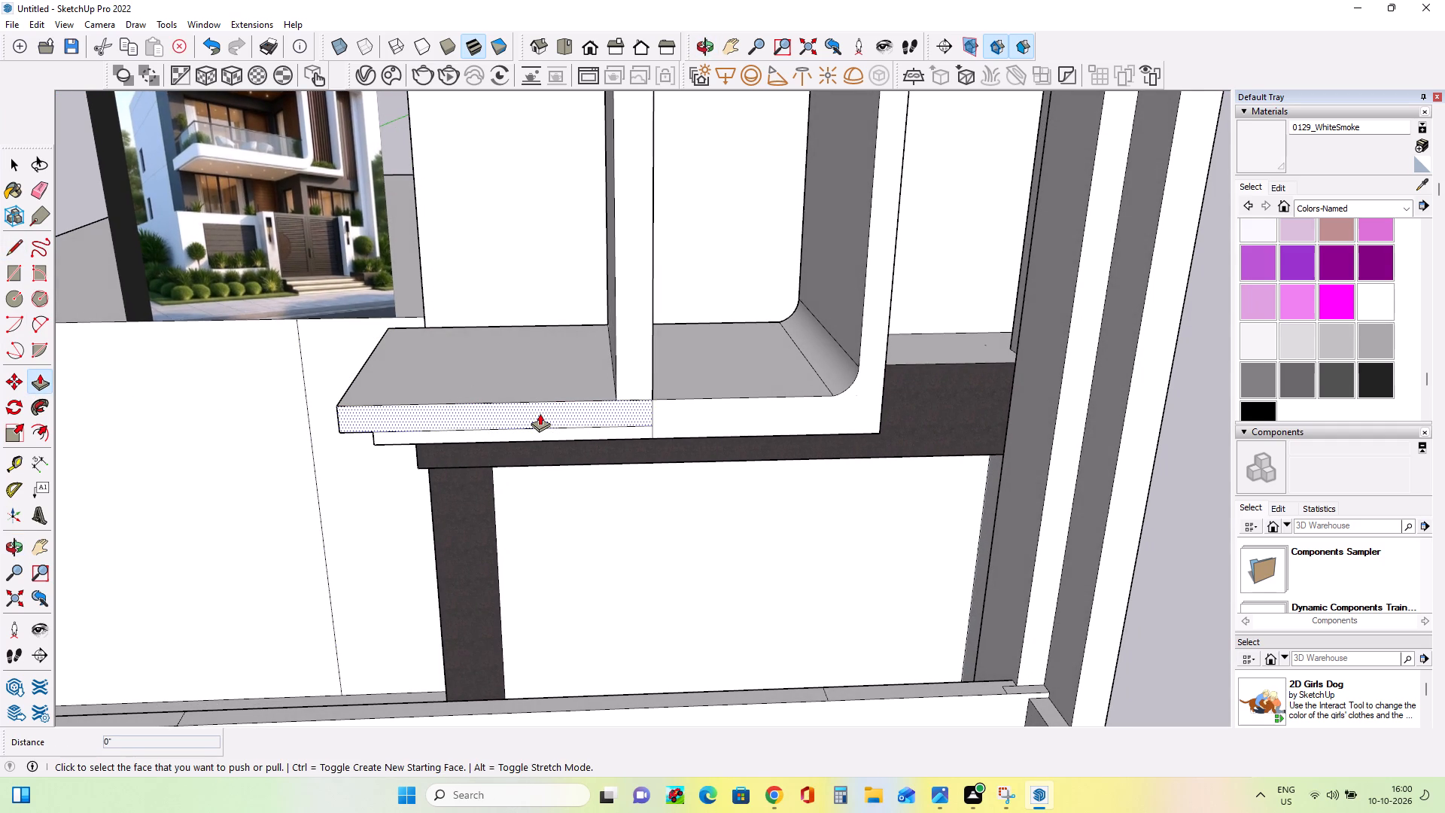
left_click(540, 413)
left_click(540, 416)
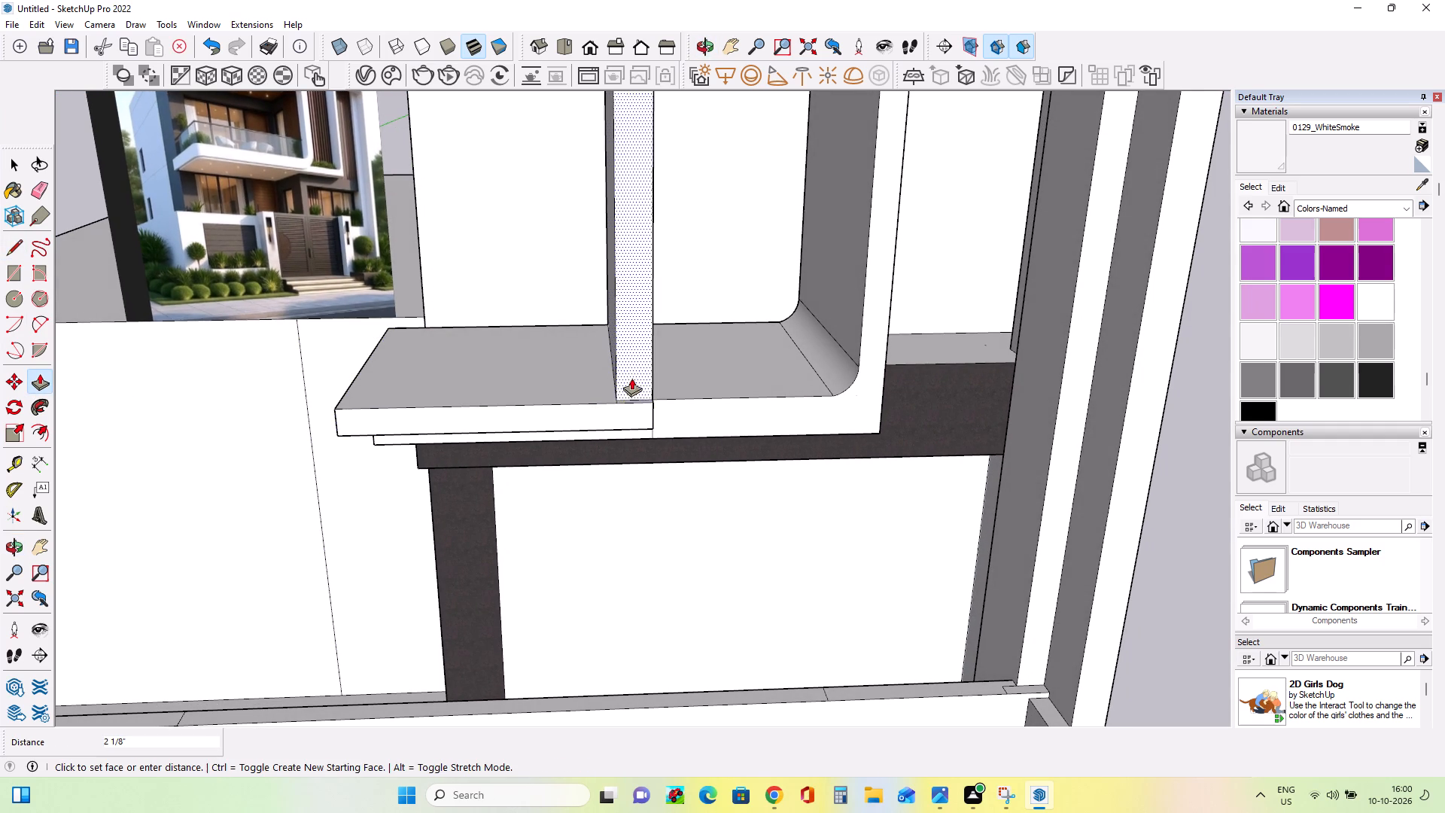
left_click(631, 378)
left_click(628, 386)
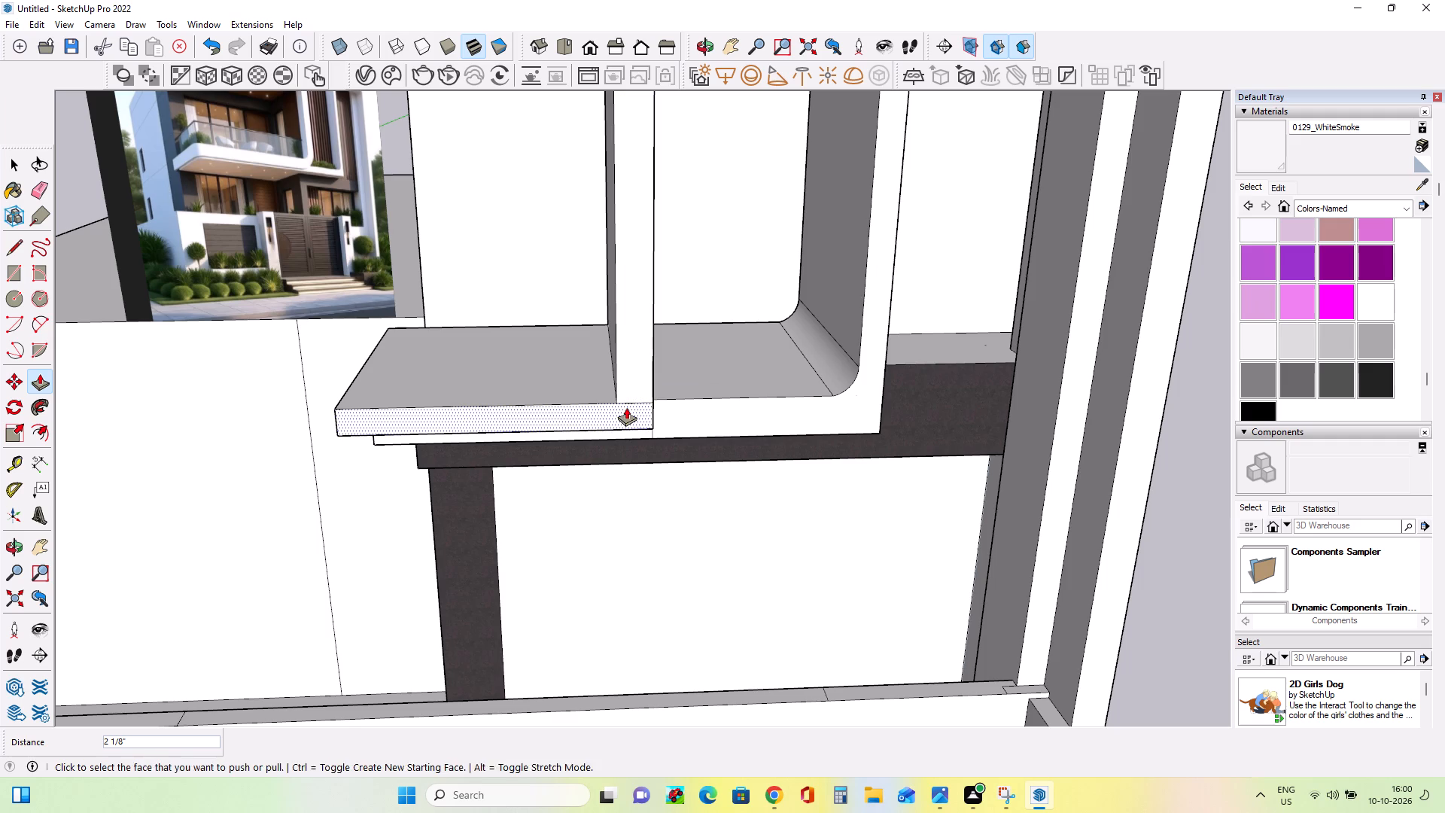
left_click(626, 407)
left_click(637, 373)
left_click(599, 408)
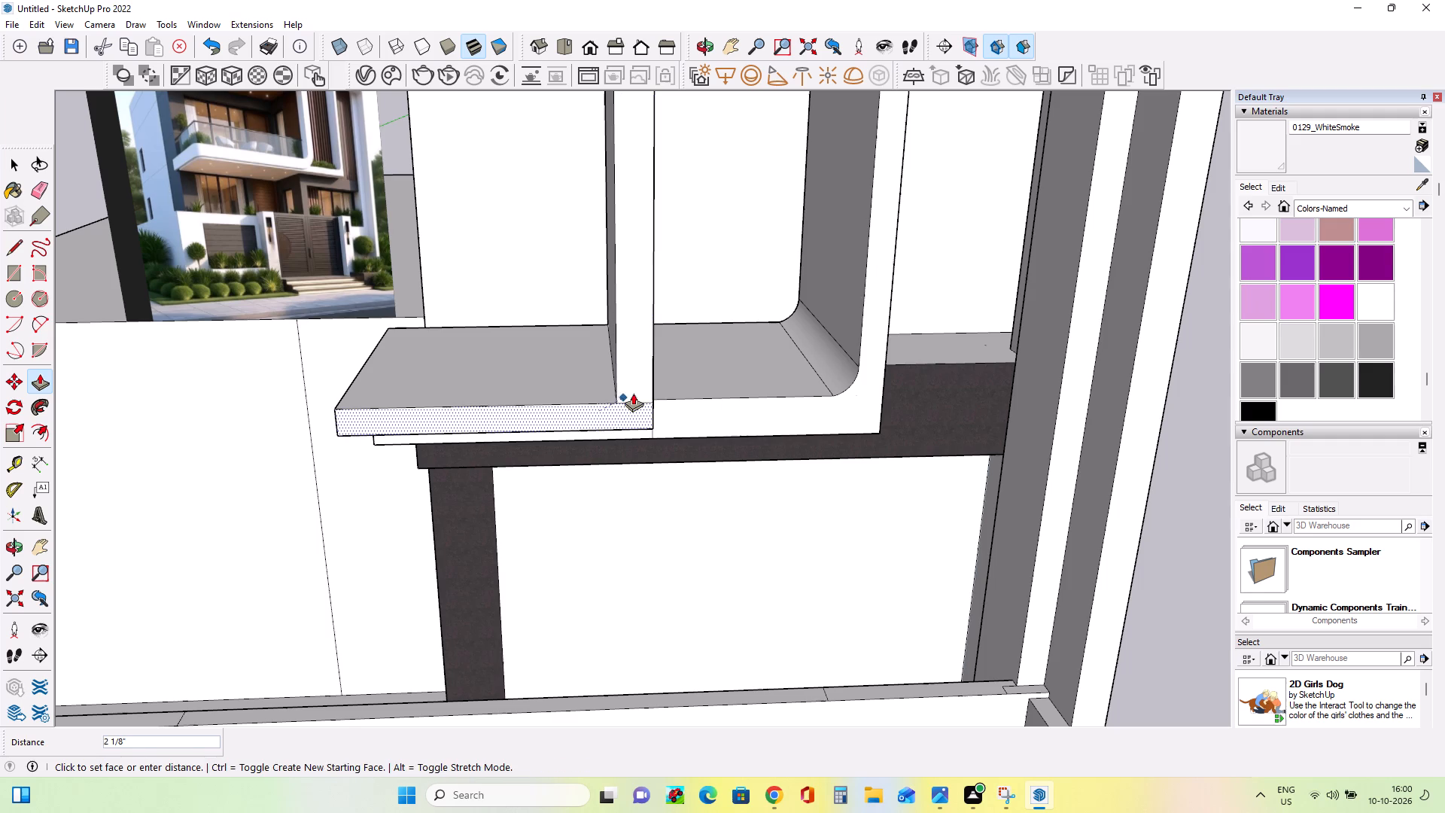
left_click(635, 388)
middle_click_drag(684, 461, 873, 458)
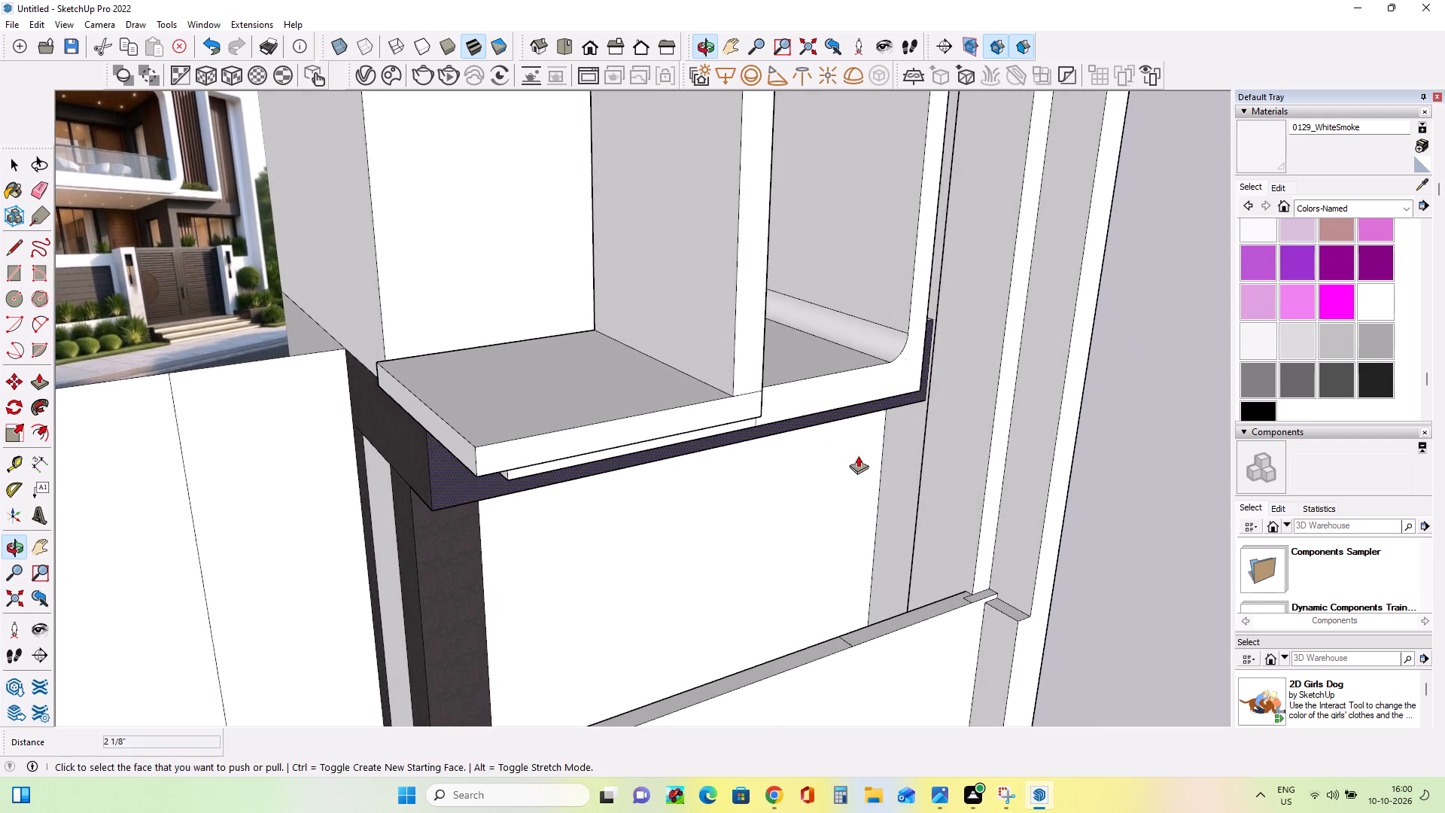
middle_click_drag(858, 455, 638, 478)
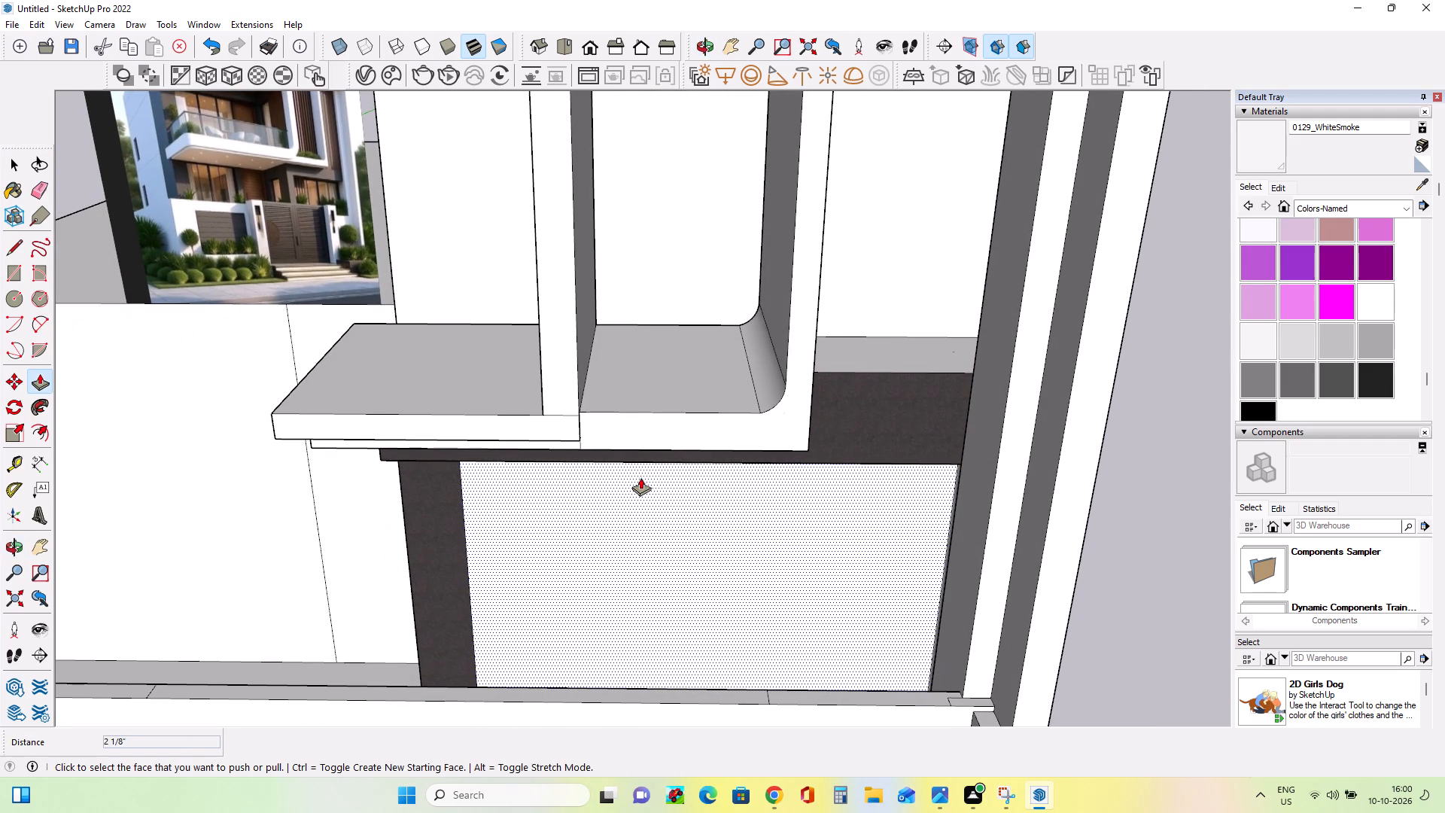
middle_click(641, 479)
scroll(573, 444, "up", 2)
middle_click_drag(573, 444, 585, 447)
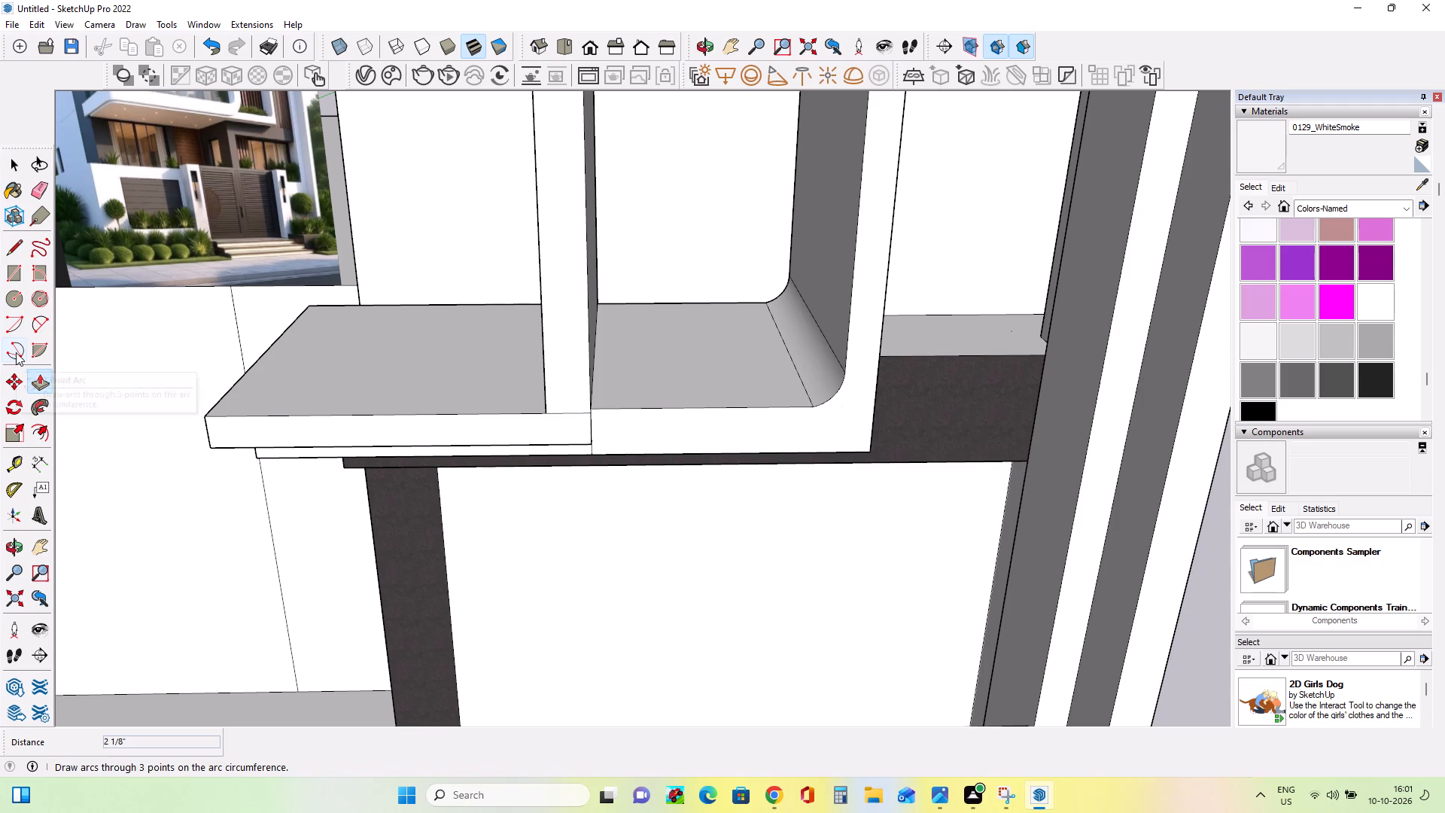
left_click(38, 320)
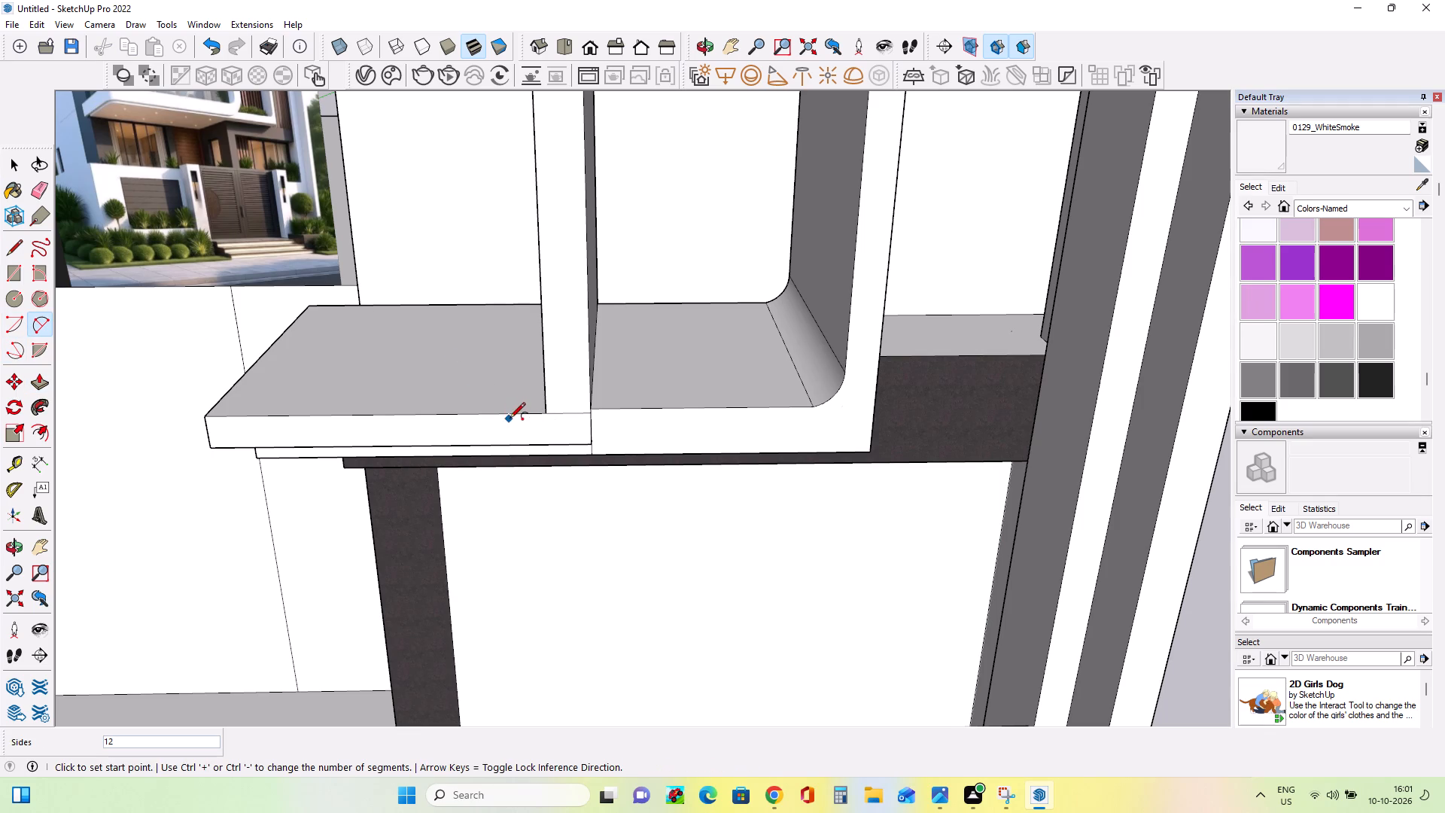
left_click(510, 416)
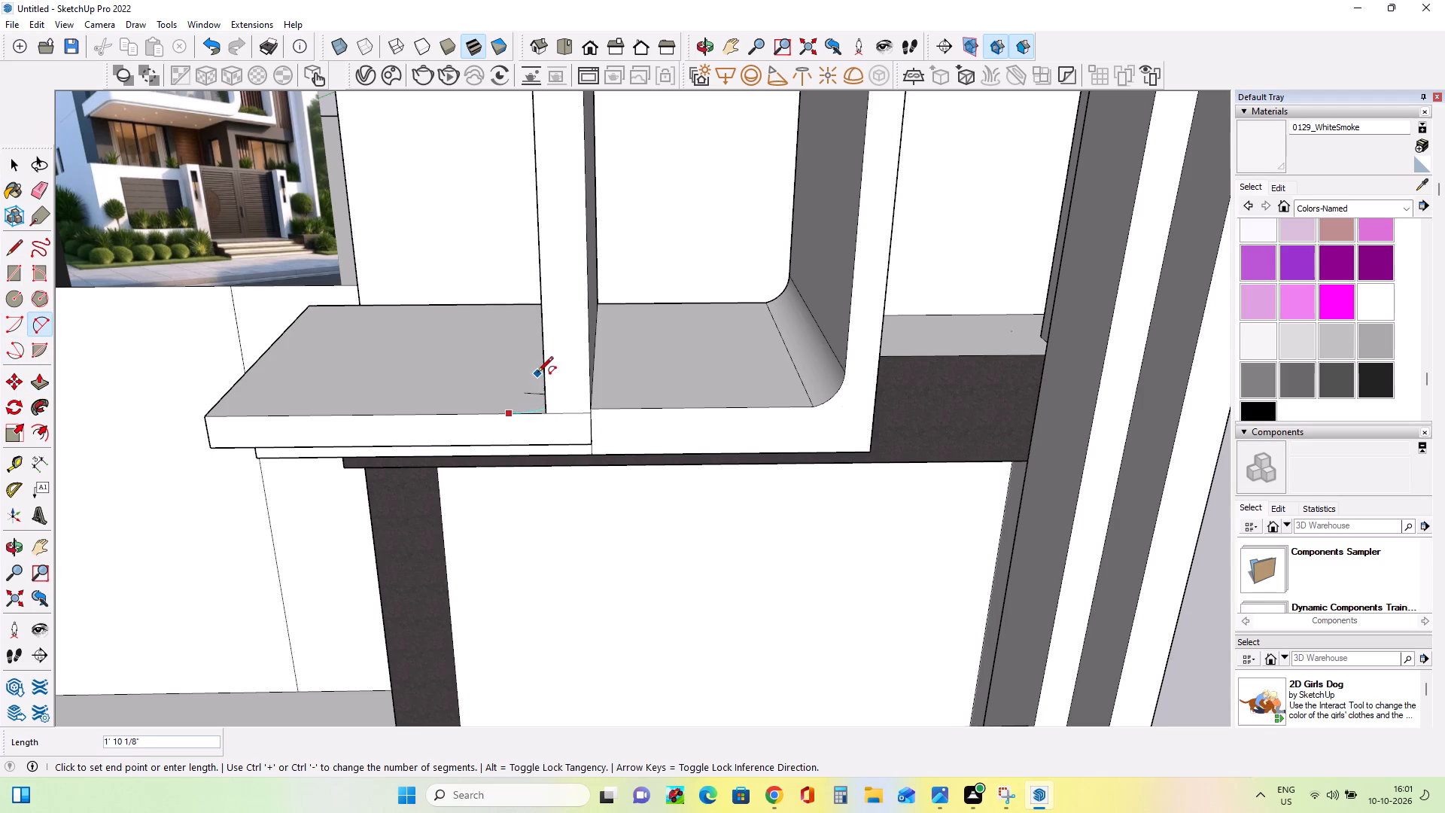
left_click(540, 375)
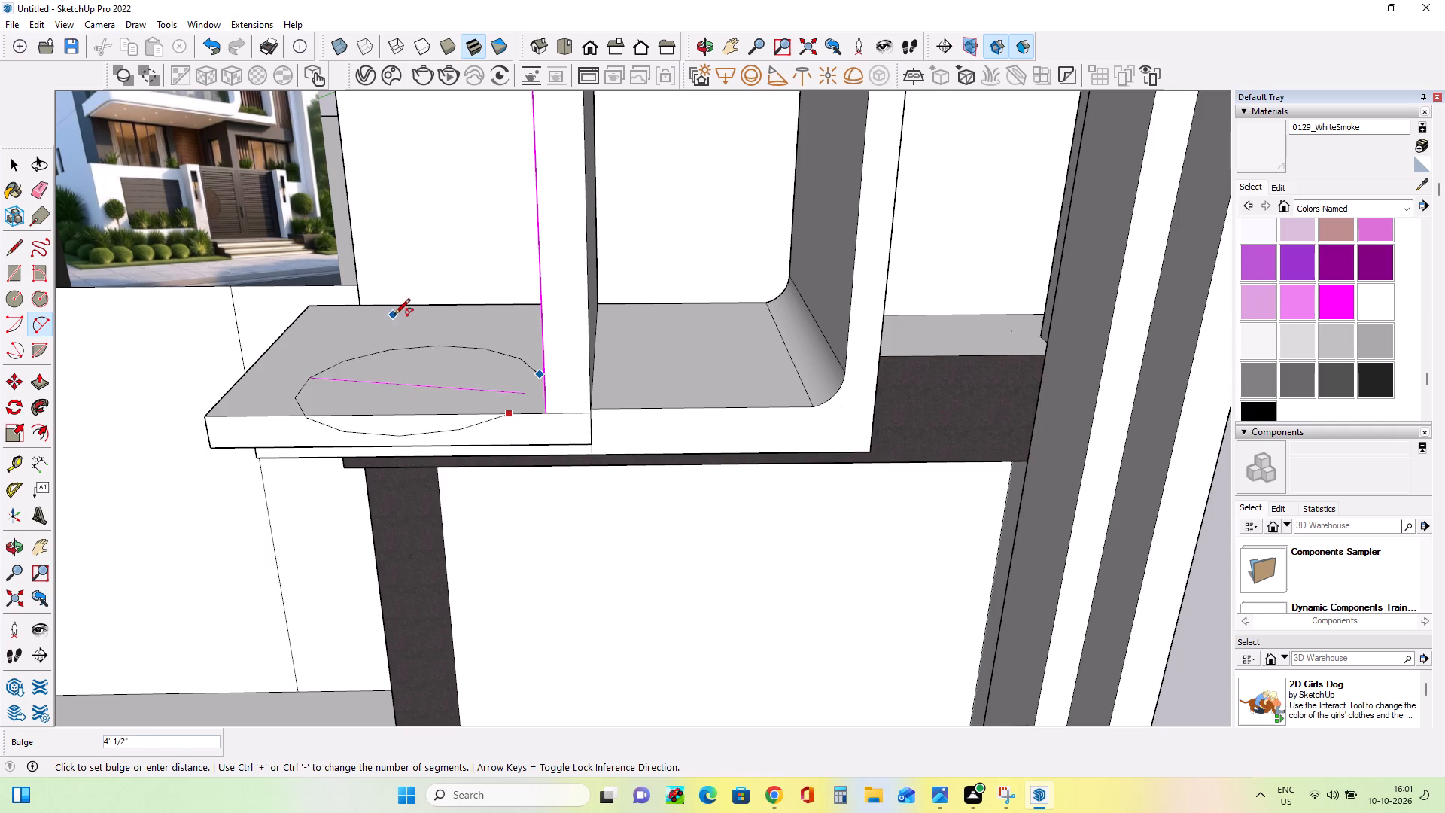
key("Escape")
Draw a fillet arc across the inside corner where the upright's front face meets the slab's top edge.
left_click(519, 414)
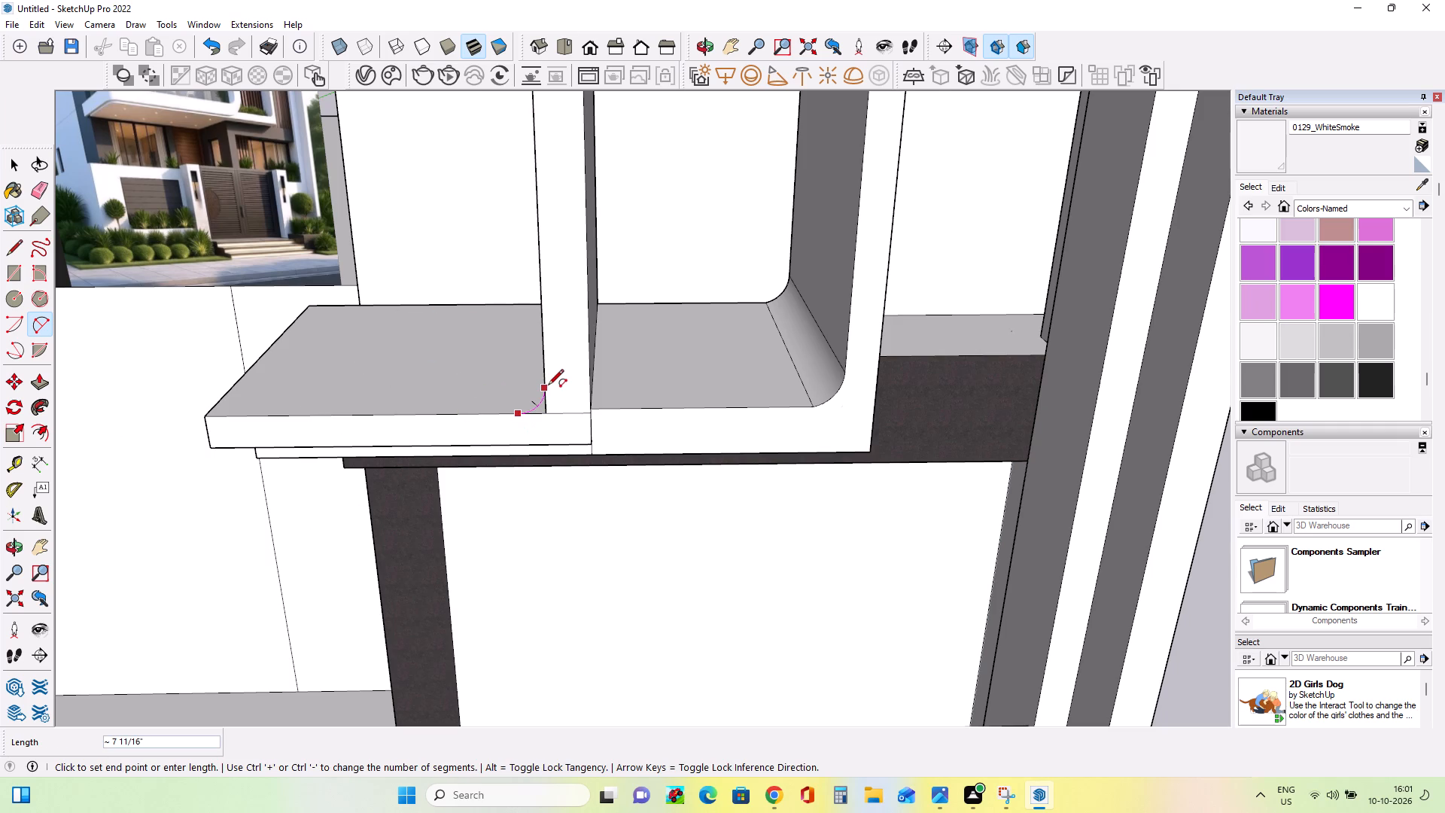
left_click(547, 383)
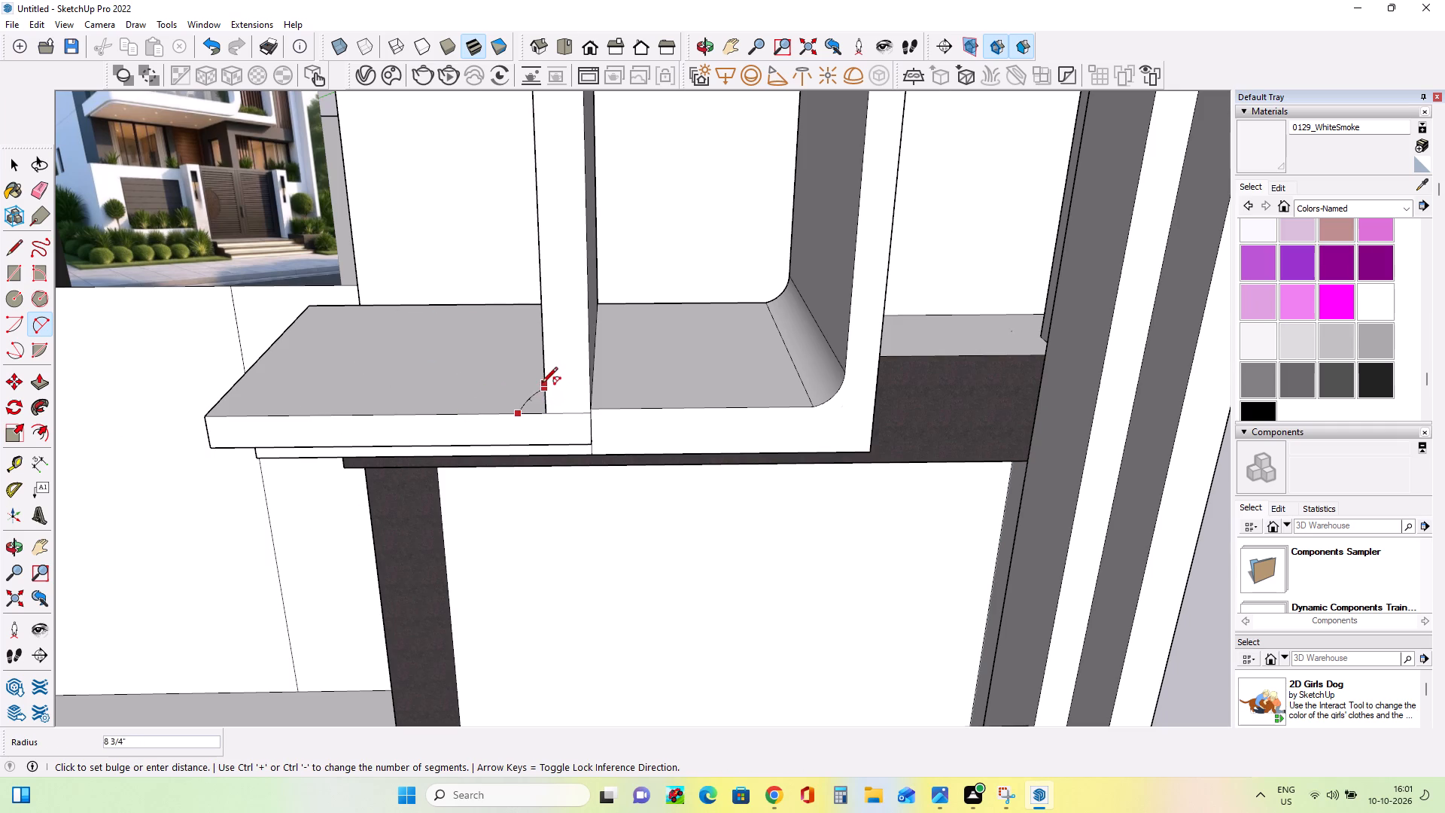
left_click(547, 396)
Draw a fillet arc of about 6 3/8" radius across the outer bottom corner of the front face, below the upright.
middle_click_drag(555, 441, 621, 442)
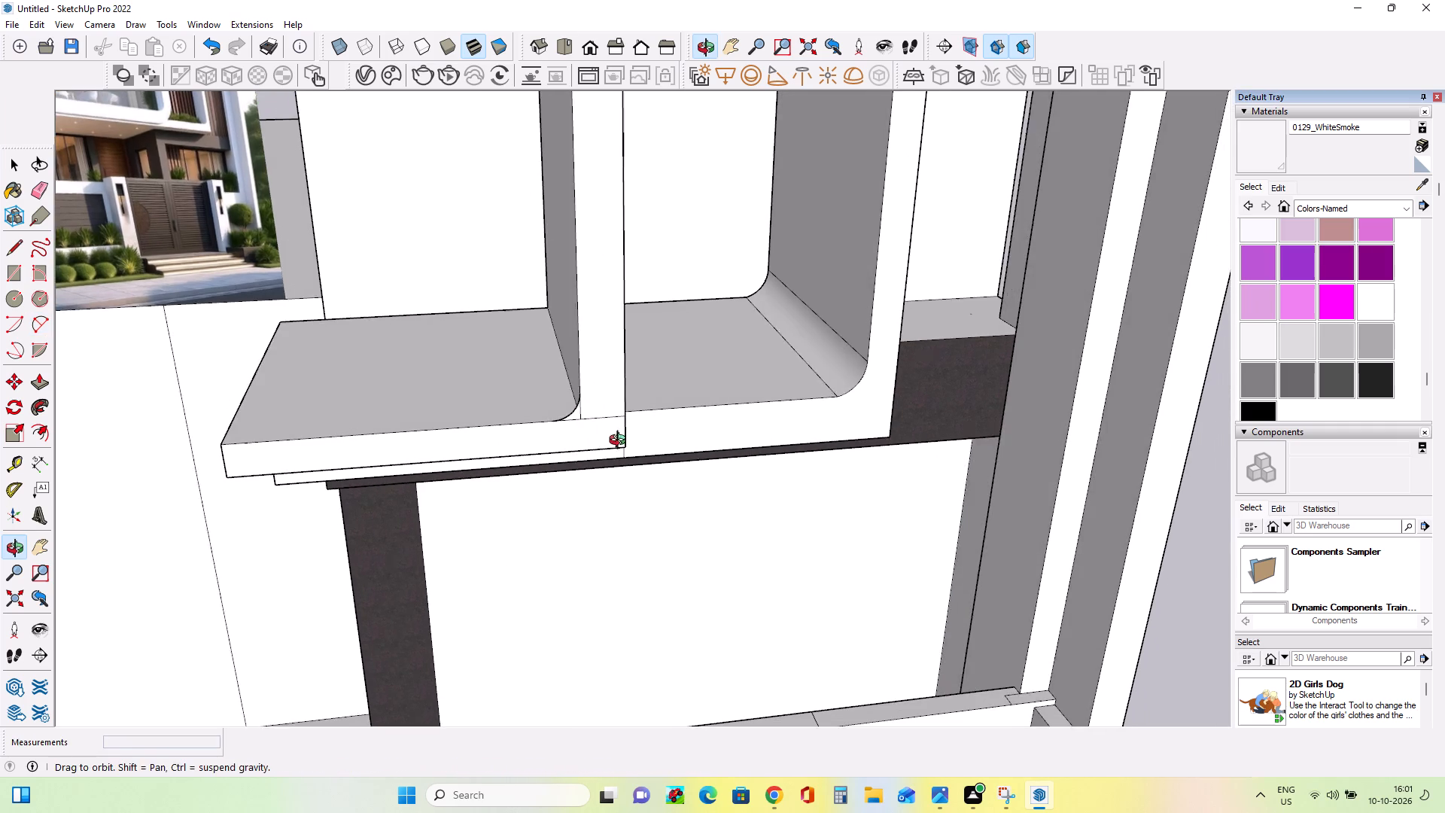
middle_click_drag(621, 442, 626, 437)
scroll(624, 416, "up", 3)
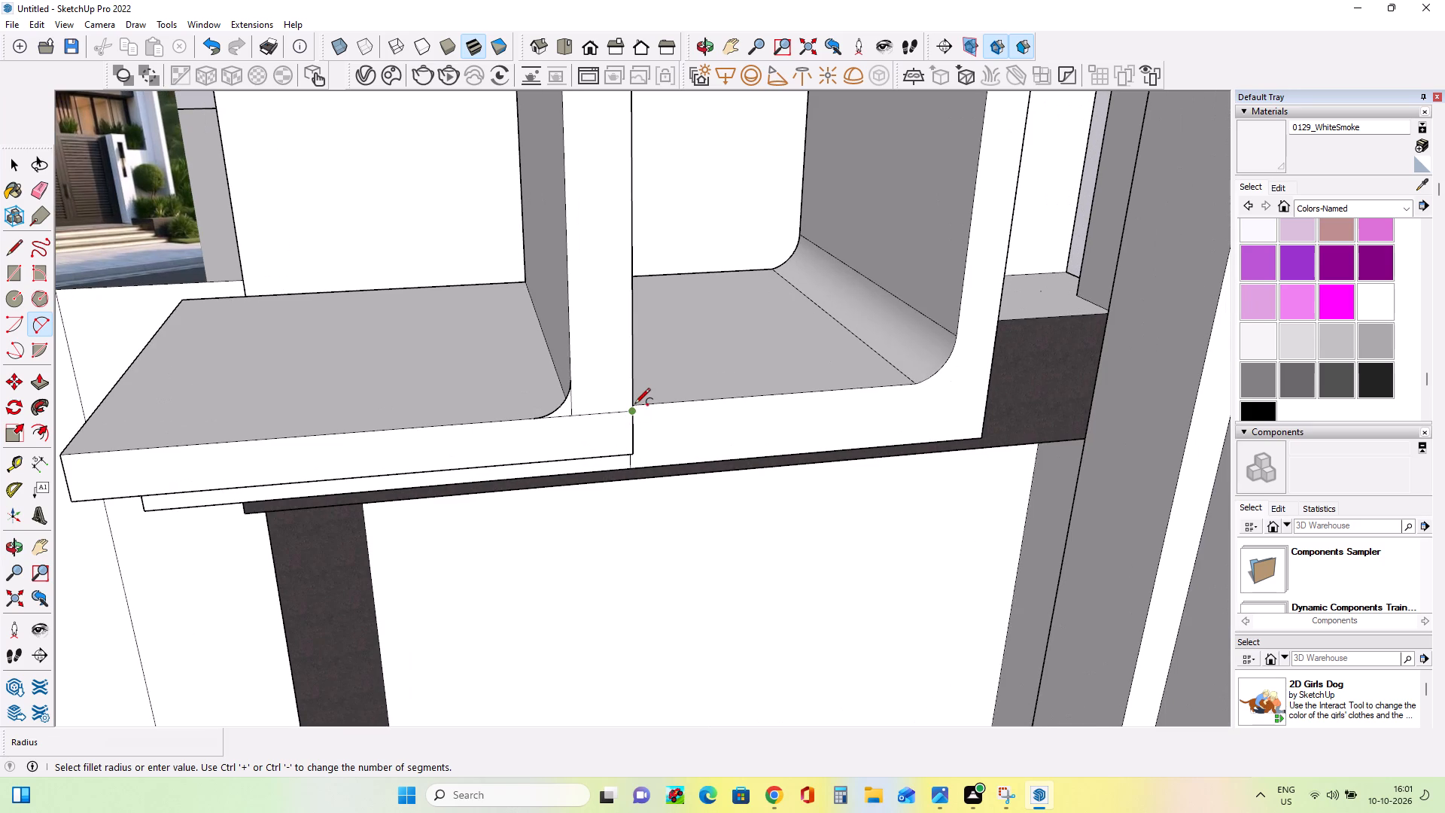
left_click(634, 422)
left_click(603, 458)
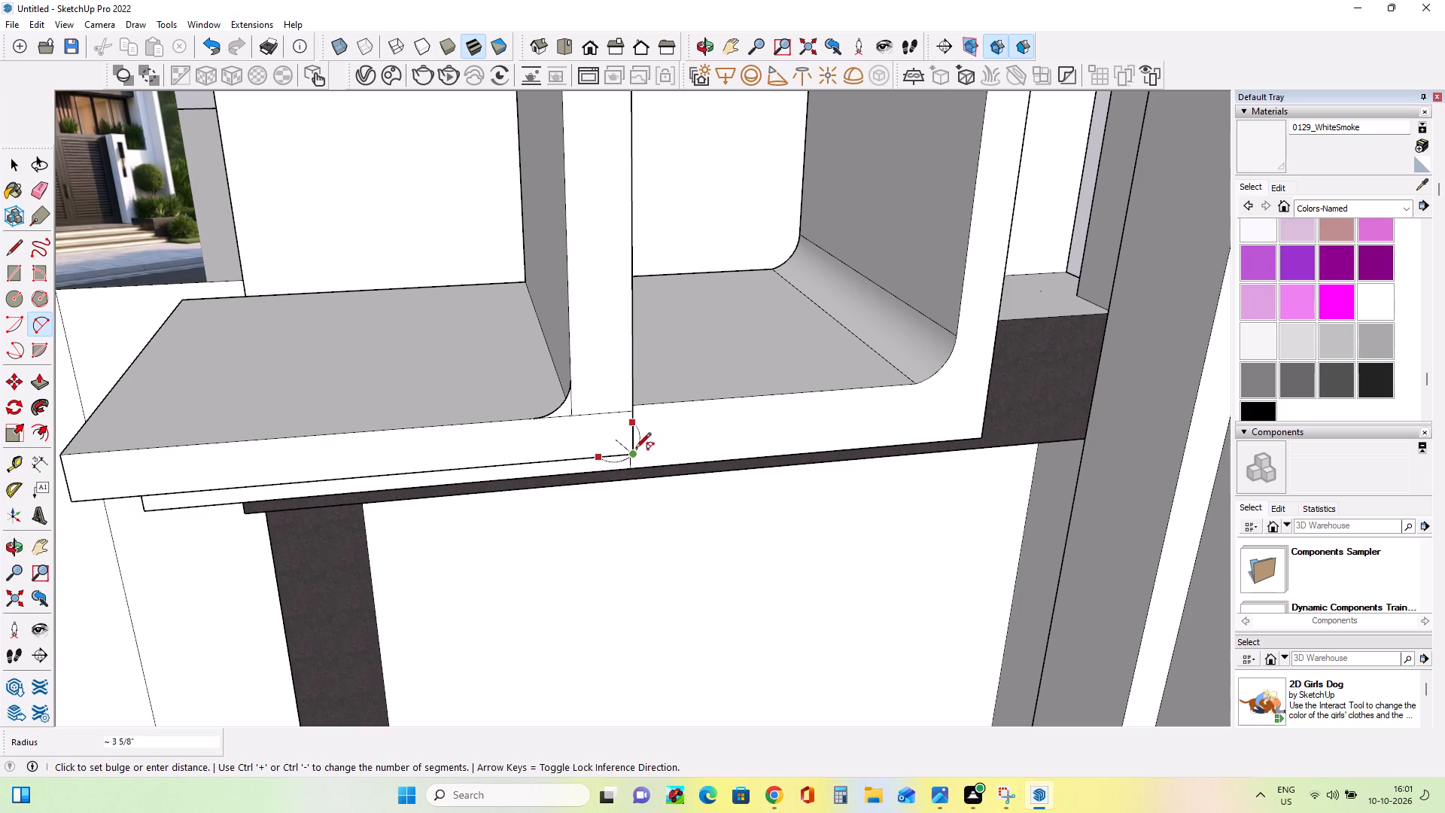
scroll(634, 449, "up", 1)
scroll(634, 449, "down", 1)
scroll(634, 449, "up", 6)
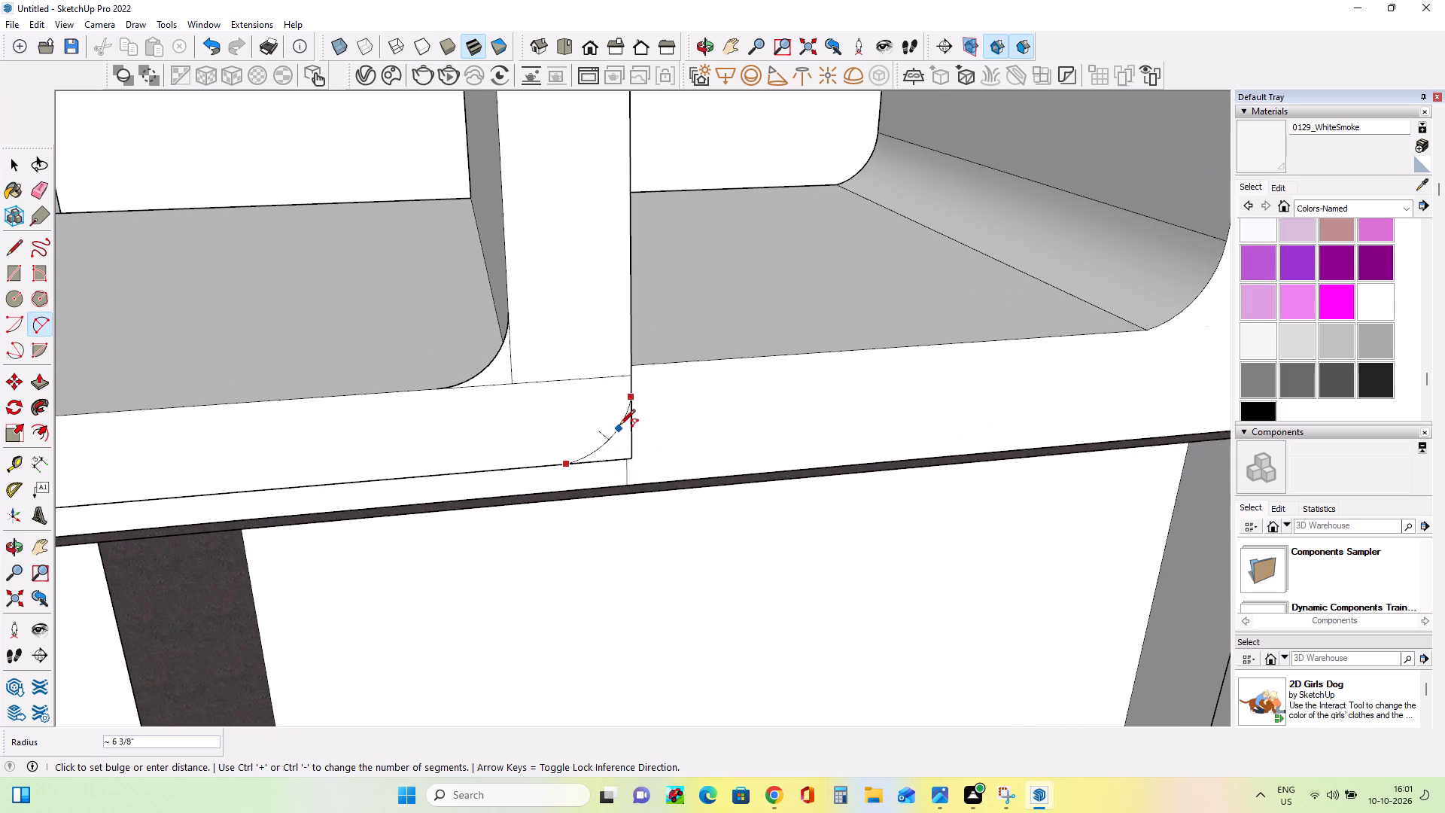
left_click(619, 426)
Push/Pull the inside-corner fillet face back 6' 1 3/16" along the full depth of the slab and upright.
middle_click_drag(719, 454, 663, 465)
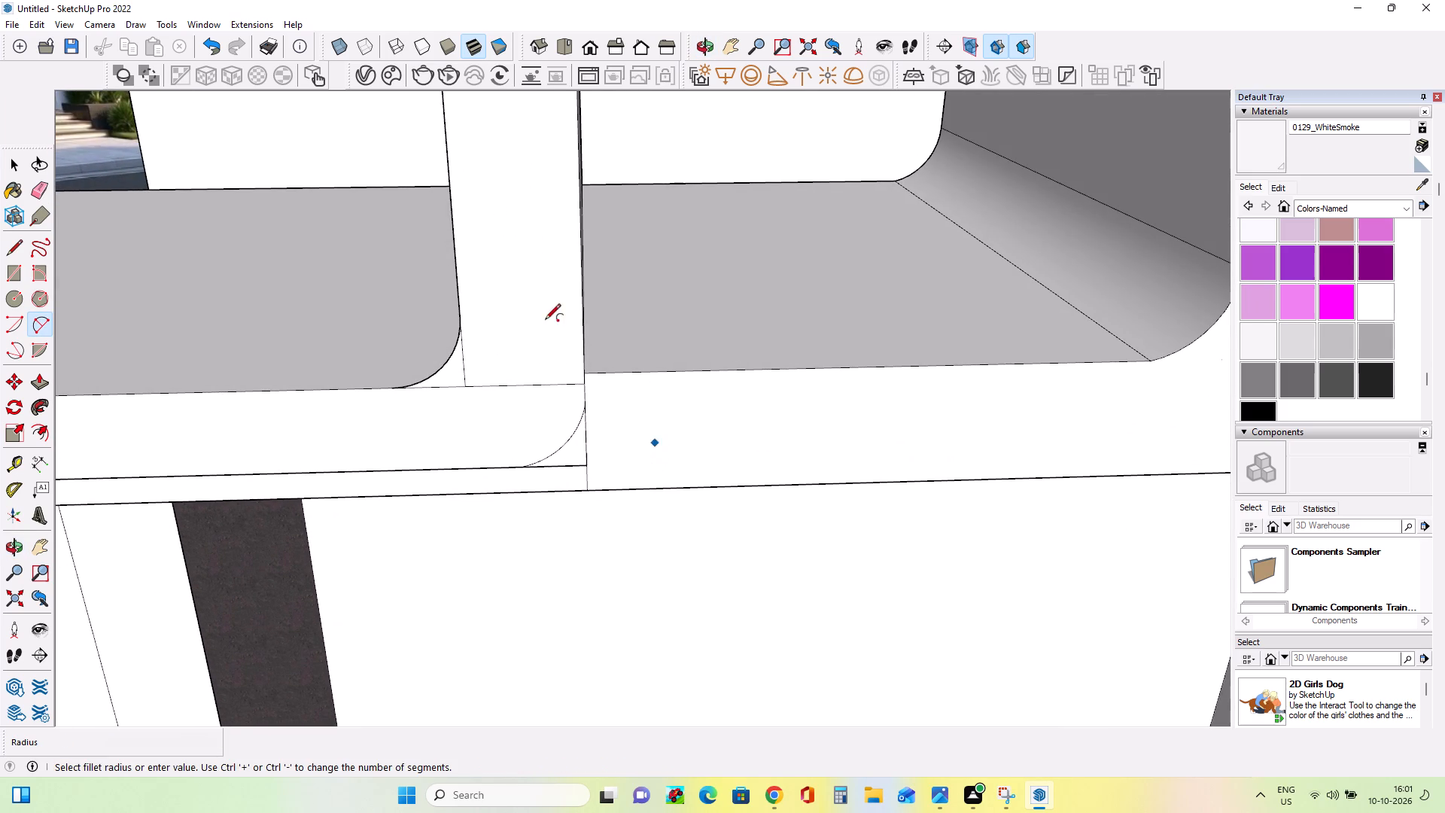
middle_click_drag(680, 513, 689, 531)
scroll(702, 537, "down", 3)
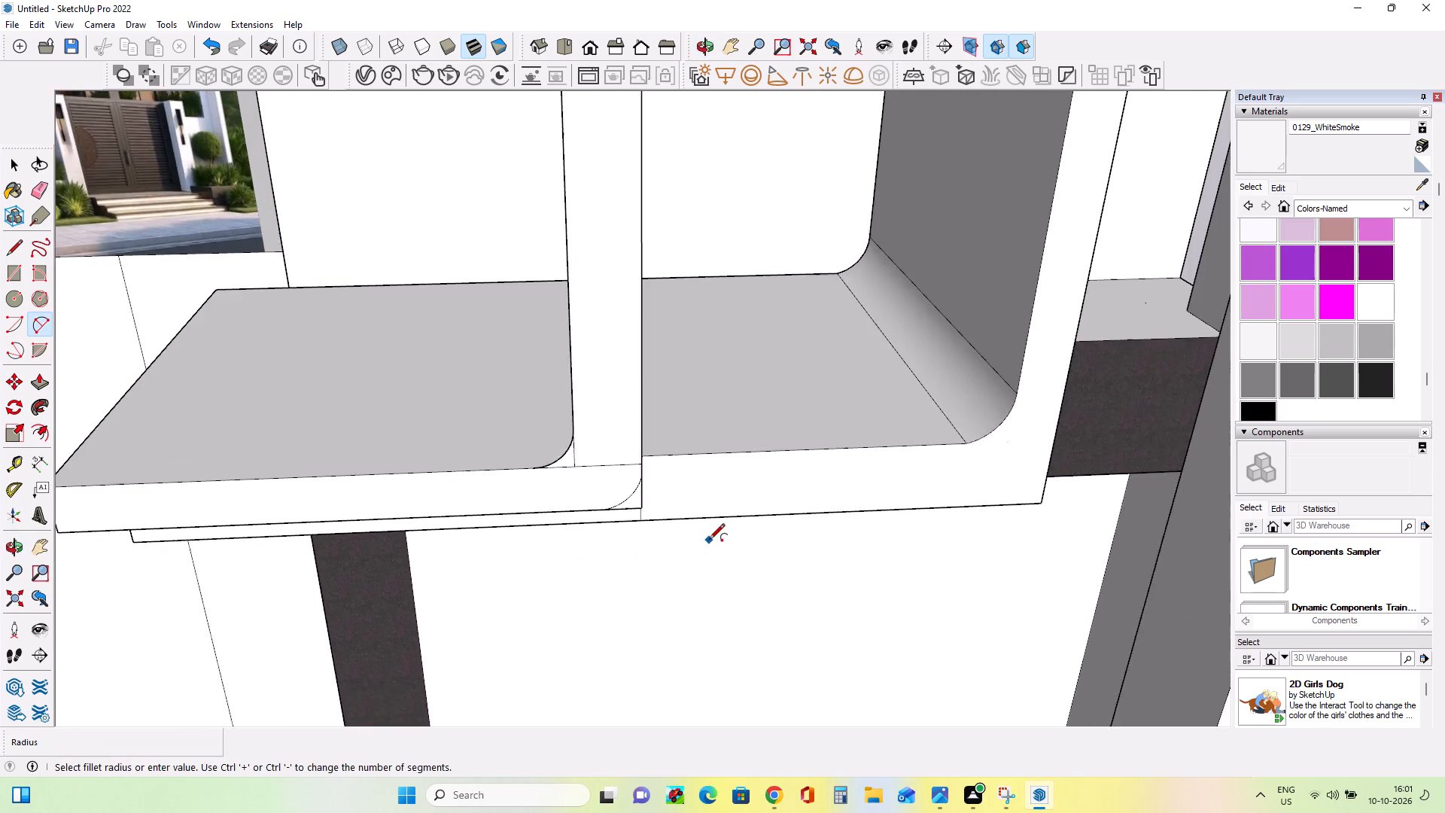
scroll(709, 539, "down", 3)
middle_click_drag(694, 527, 671, 529)
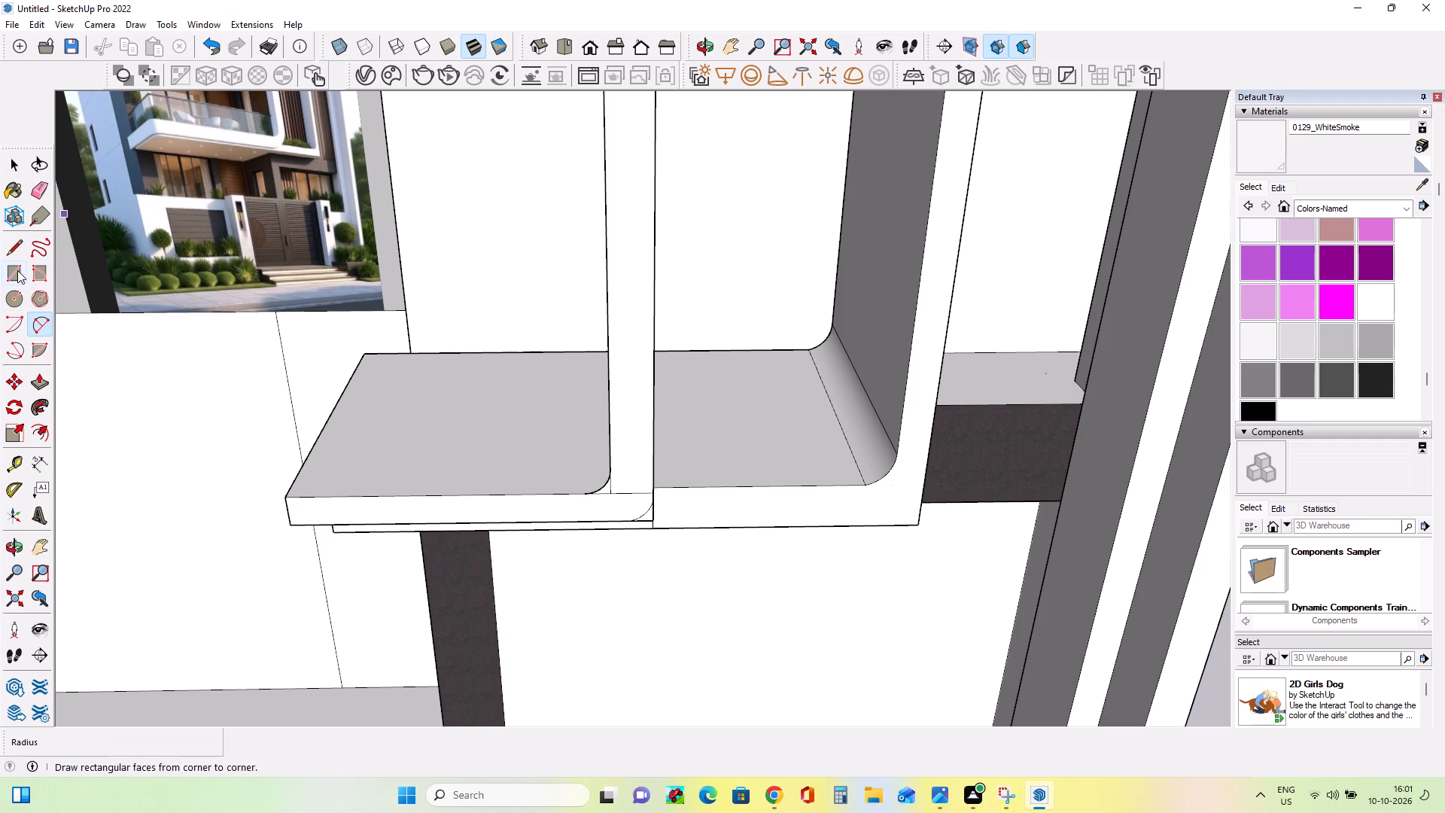
left_click(40, 385)
middle_click_drag(437, 507, 830, 511)
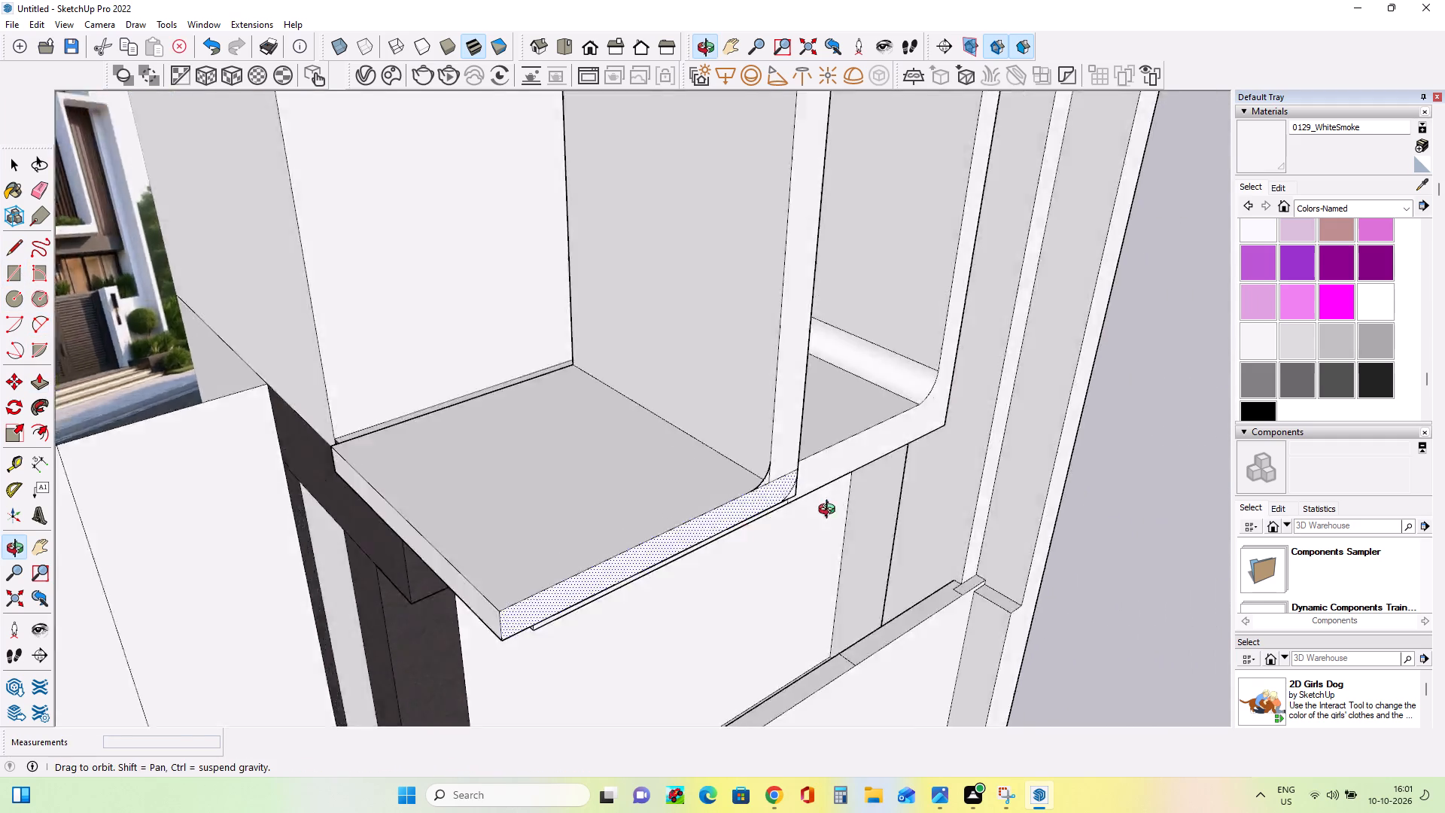
middle_click_drag(830, 511, 984, 470)
scroll(823, 429, "up", 4)
middle_click_drag(838, 439, 960, 432)
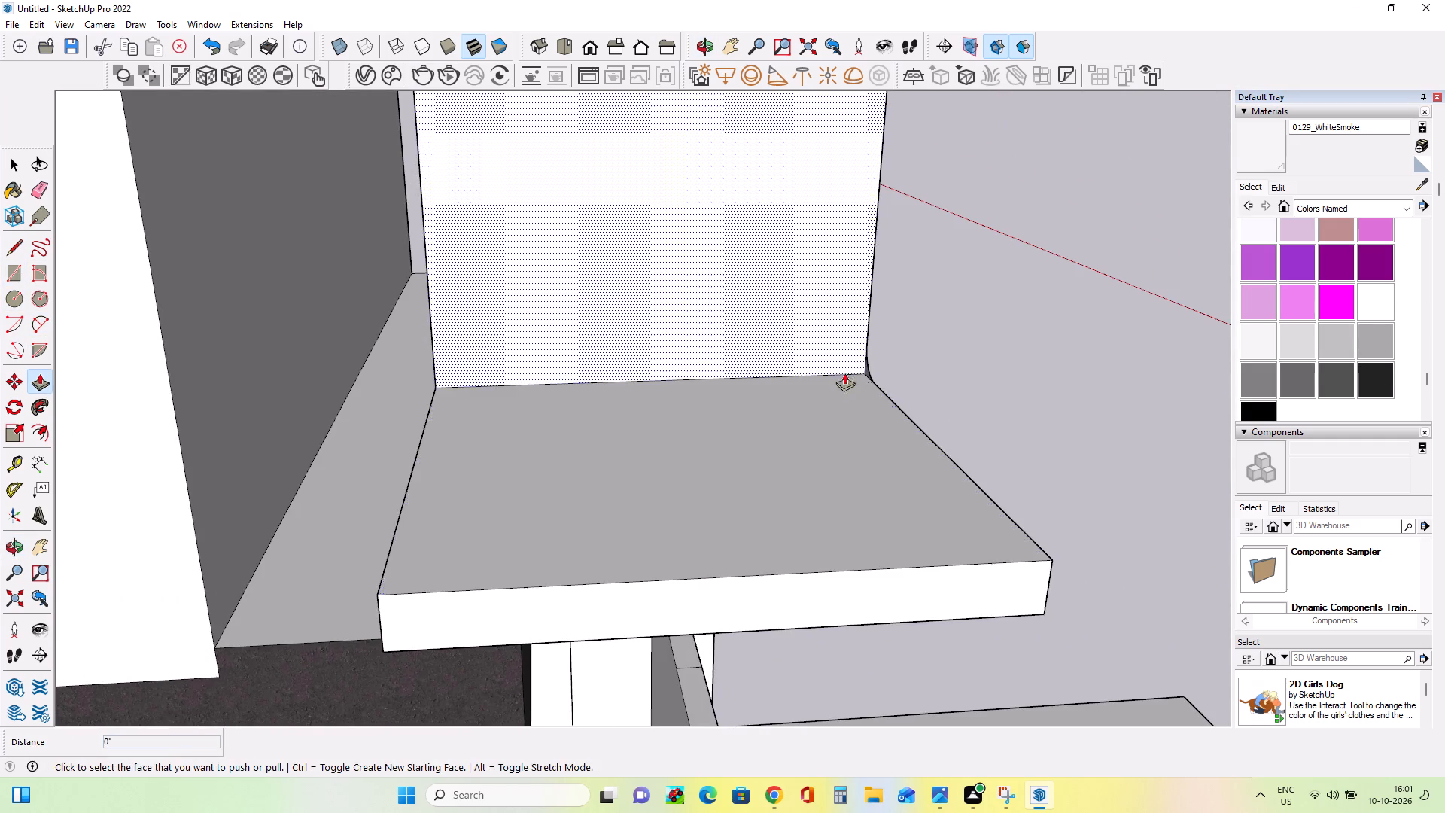
scroll(857, 367, "up", 7)
left_click(873, 369)
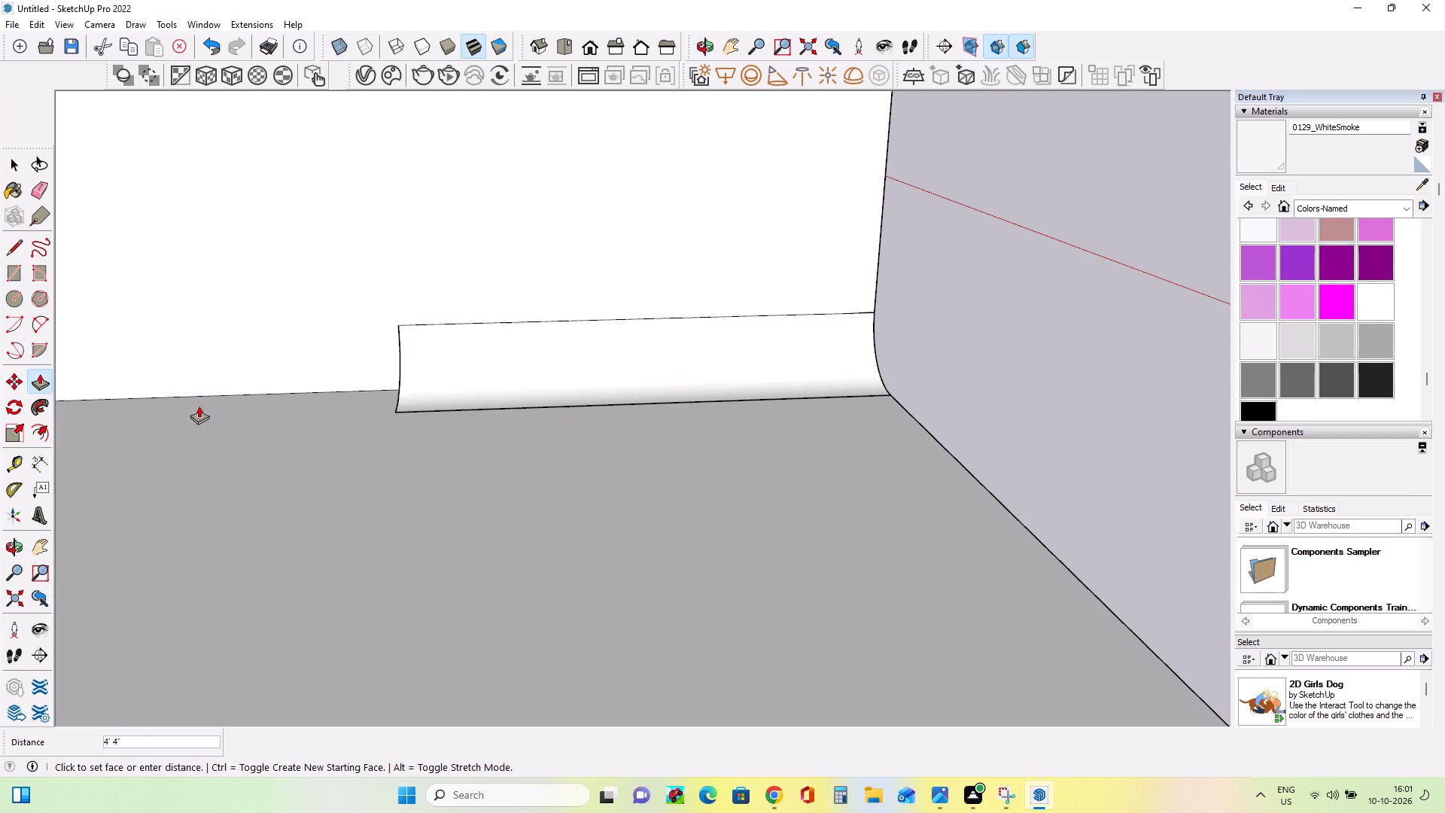
scroll(233, 408, "down", 10)
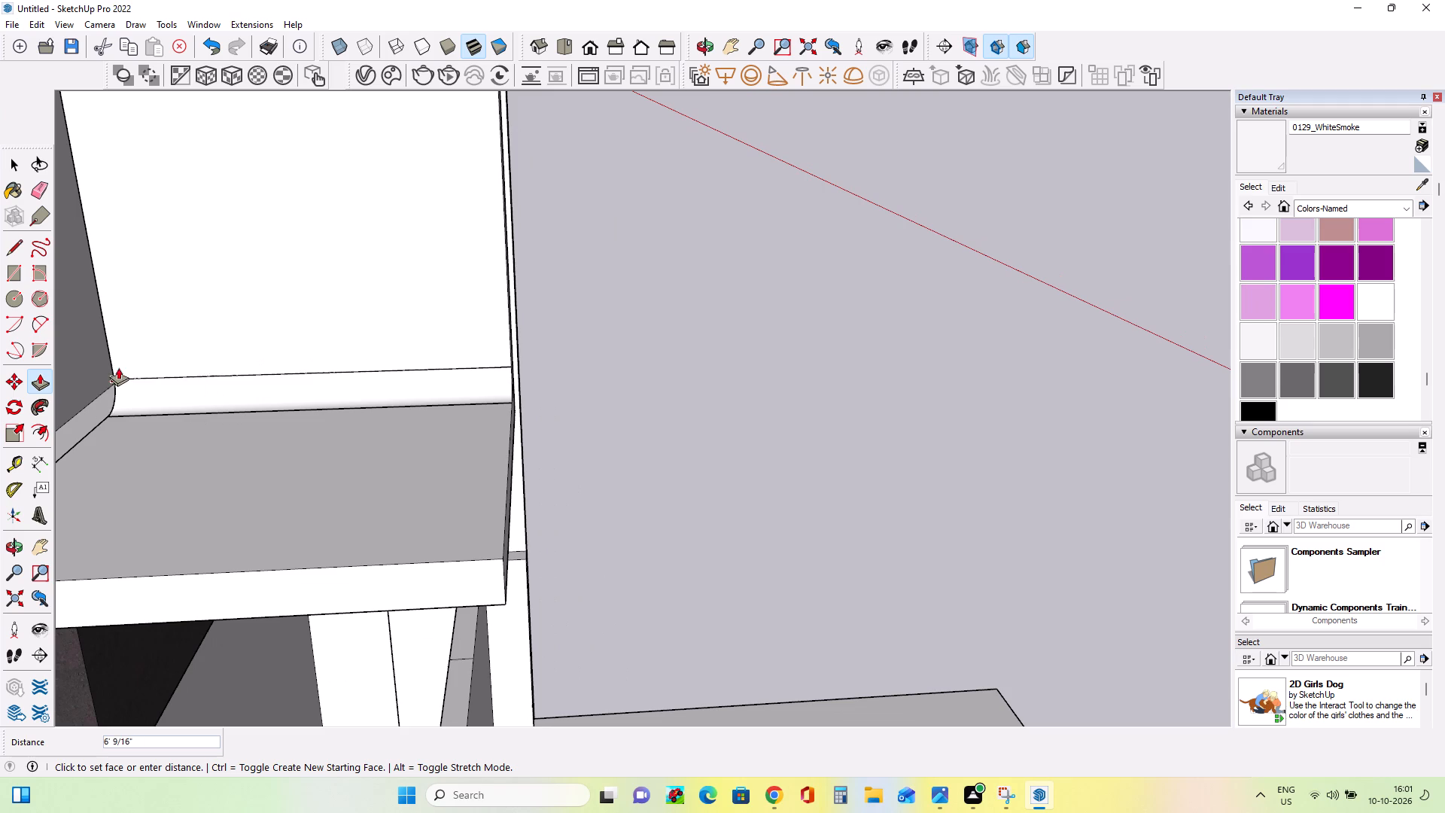
left_click(111, 358)
Erase the leftover vertical and horizontal seam lines between the upright and the slab on the front face.
middle_click_drag(595, 507, 50, 580)
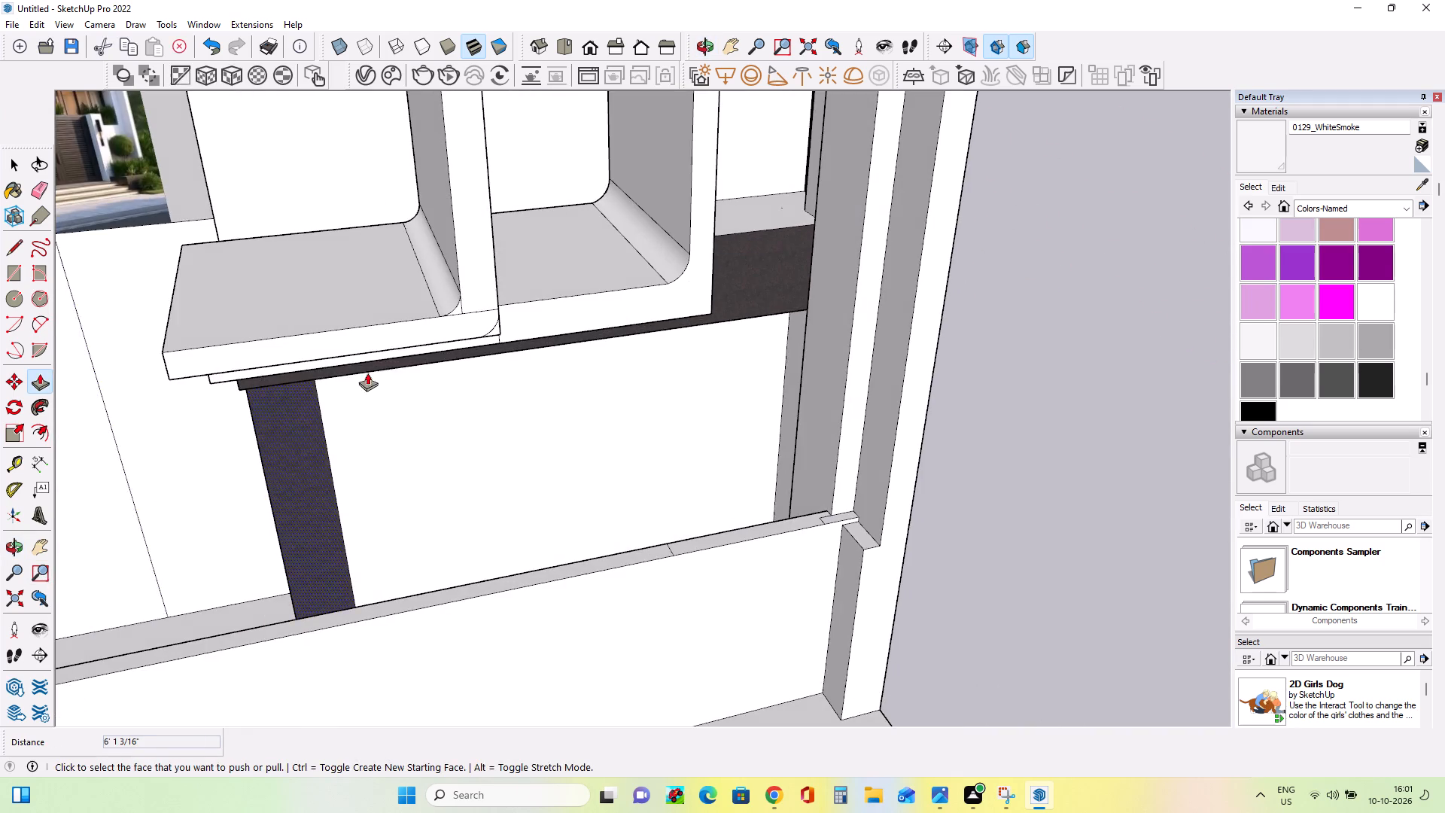
scroll(465, 279, "up", 8)
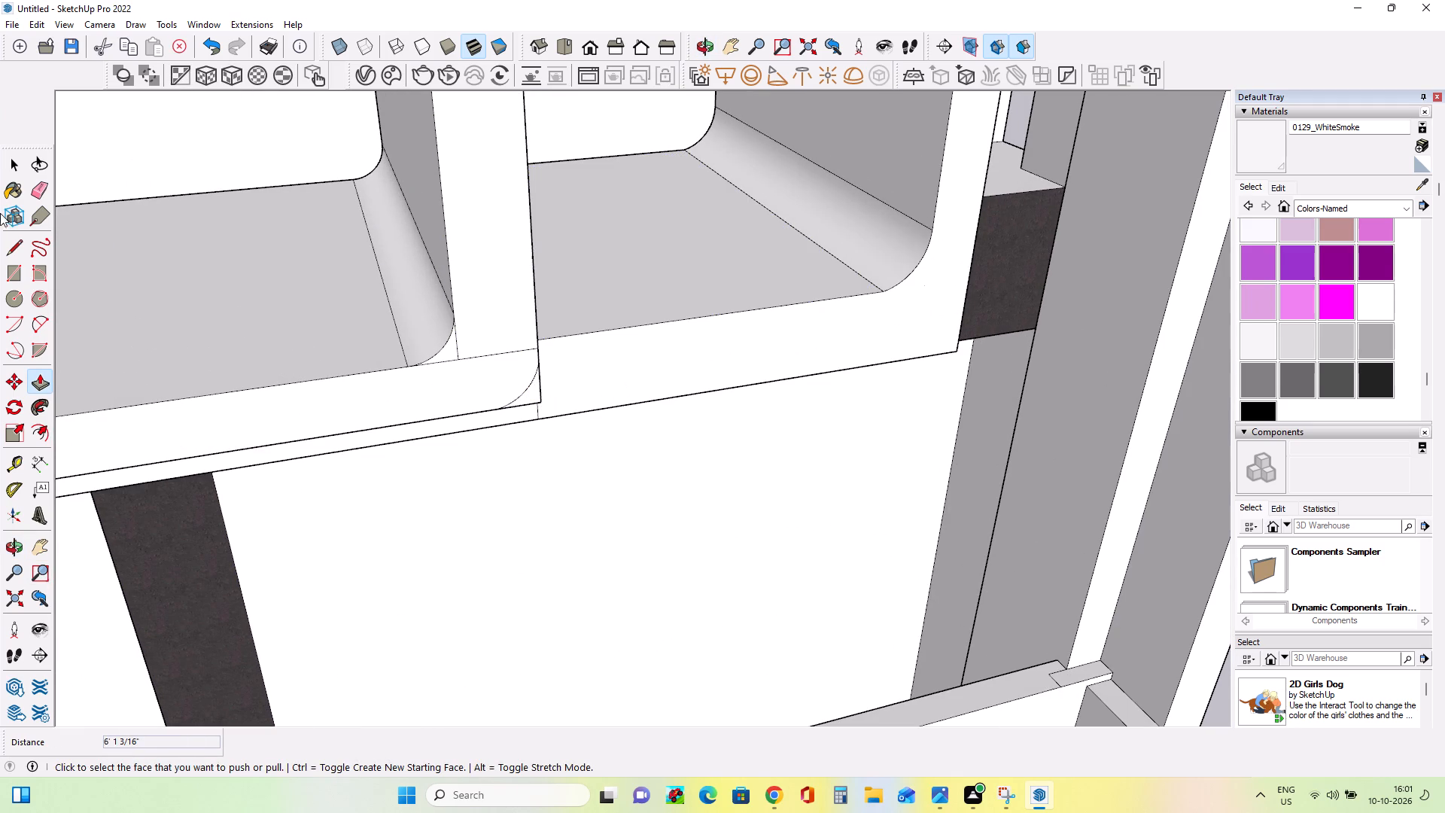
left_click(45, 181)
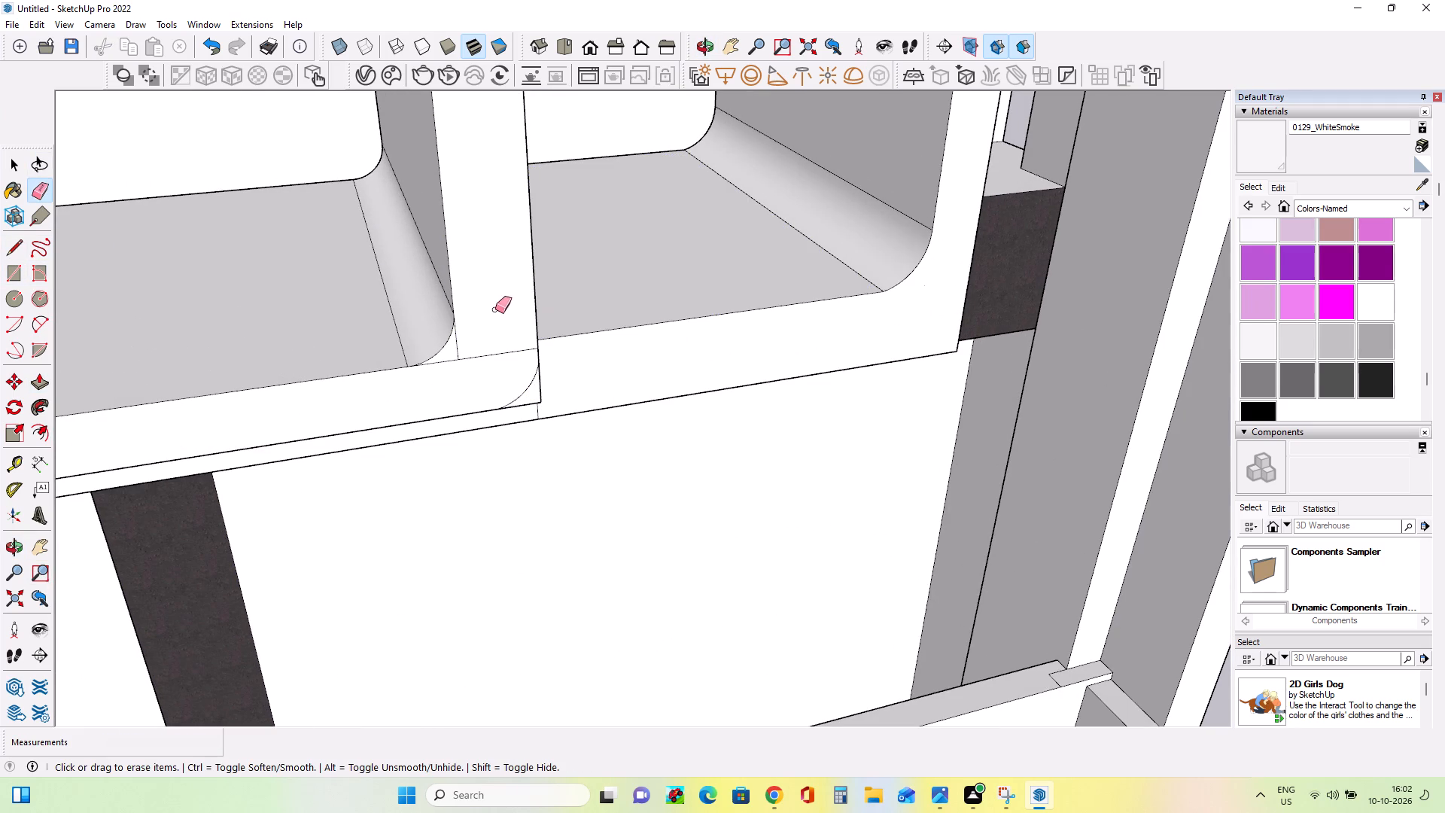
left_click(457, 349)
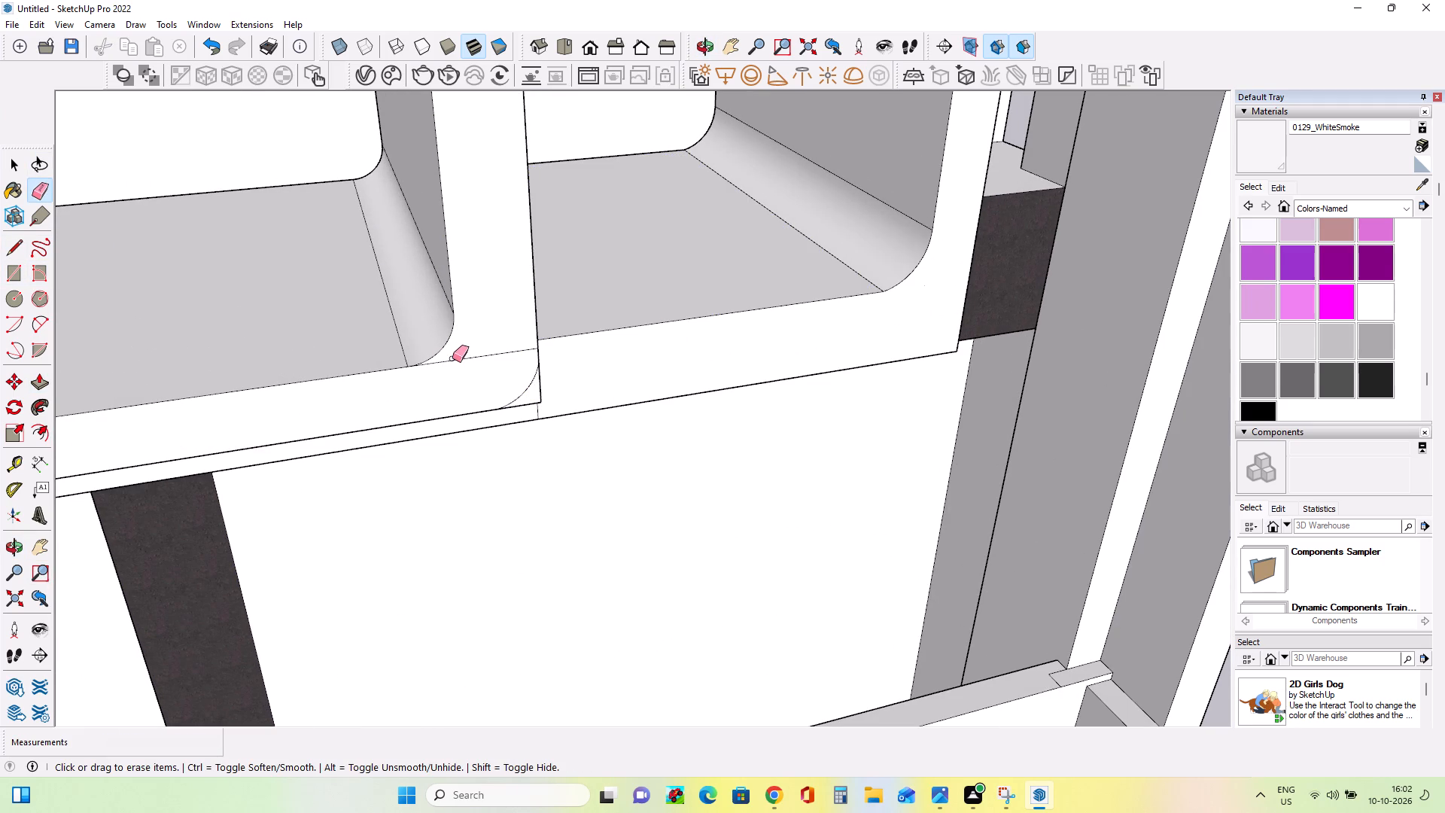
left_click(453, 363)
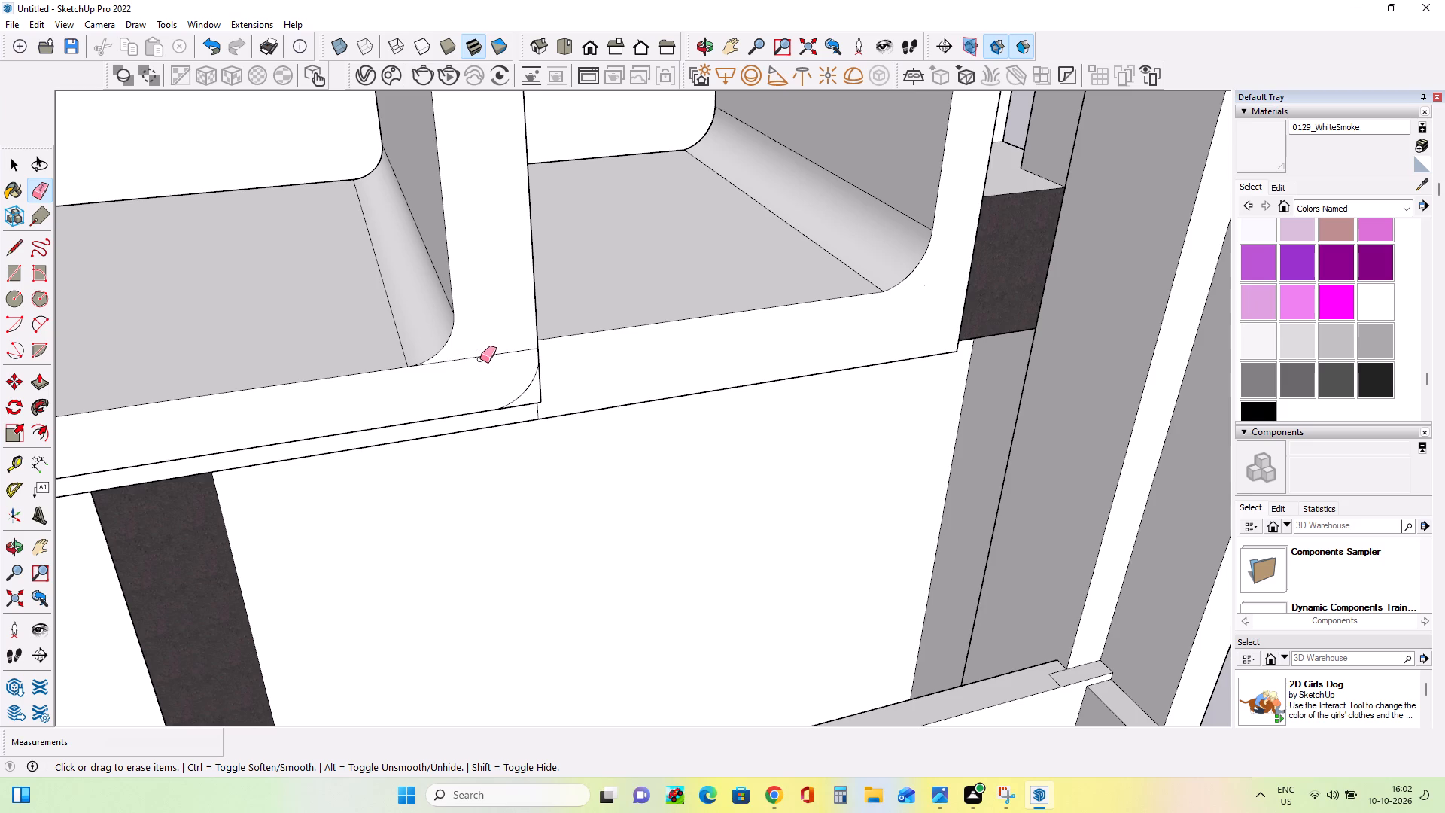
left_click(481, 357)
left_click(458, 361)
Push/Pull the waste face outside the fillet arc at the balcony slab's outer bottom corner back 2 1/8".
middle_click_drag(488, 362, 459, 328)
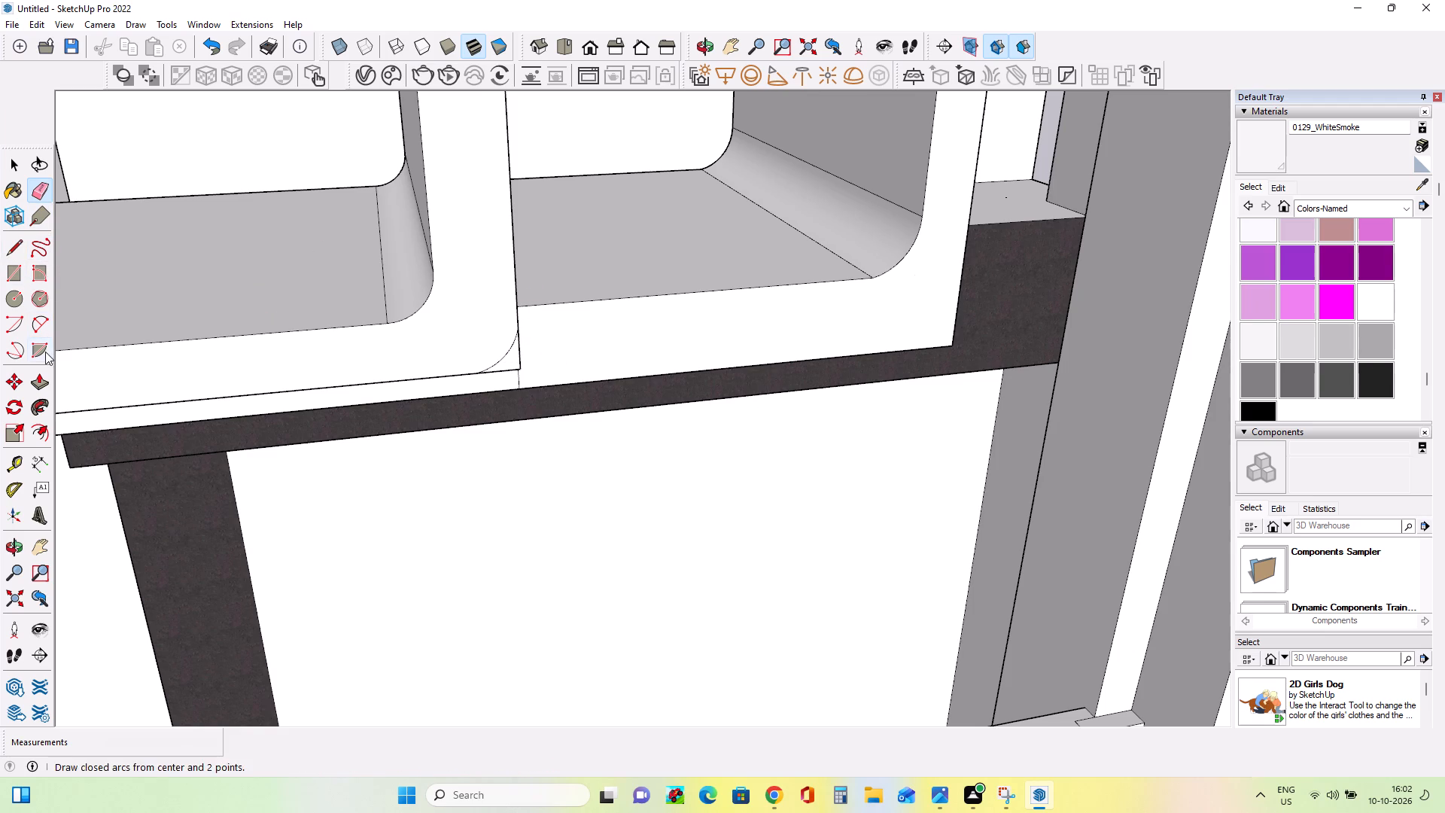
left_click(41, 382)
left_click(603, 274)
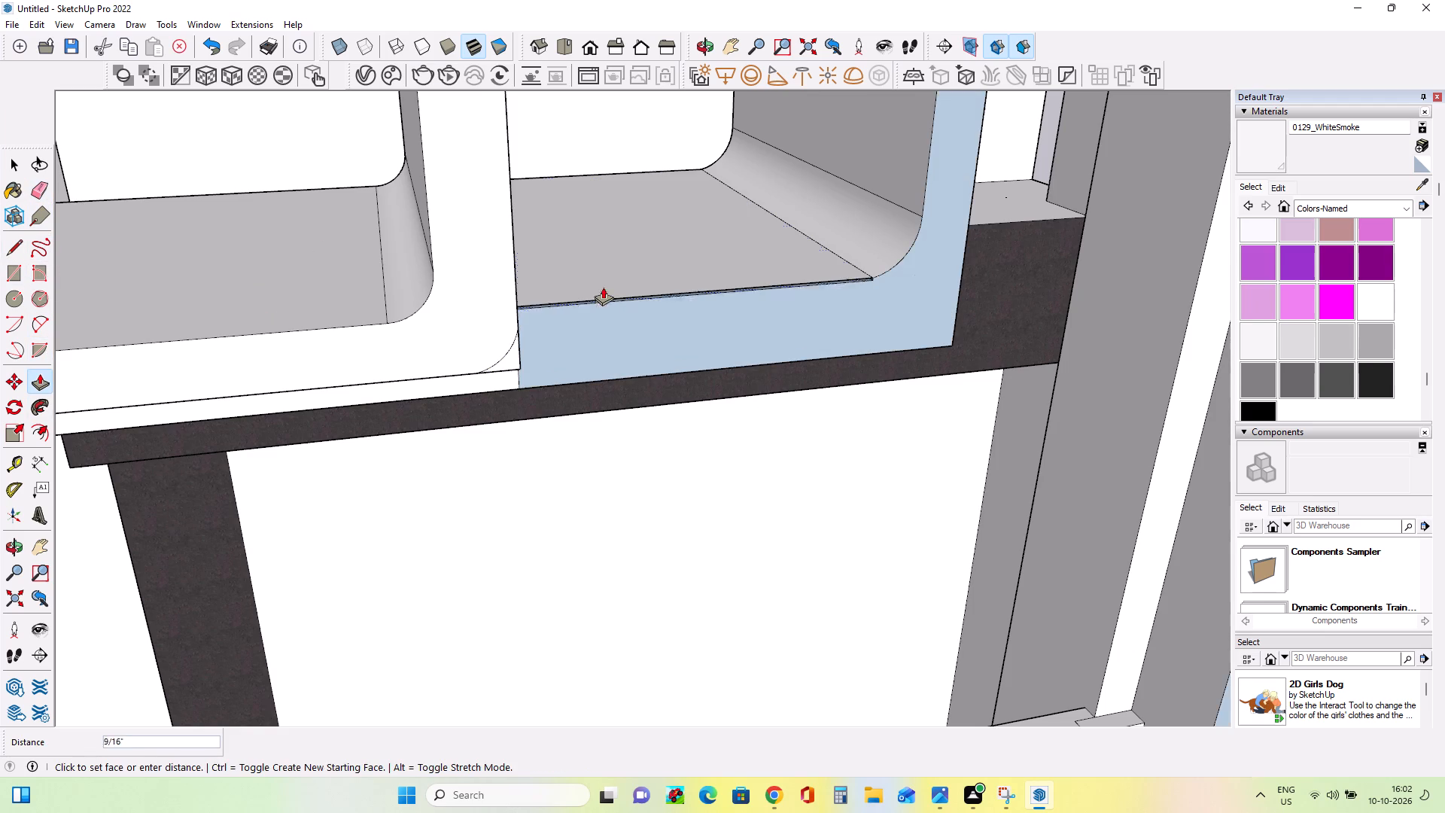
key("Escape")
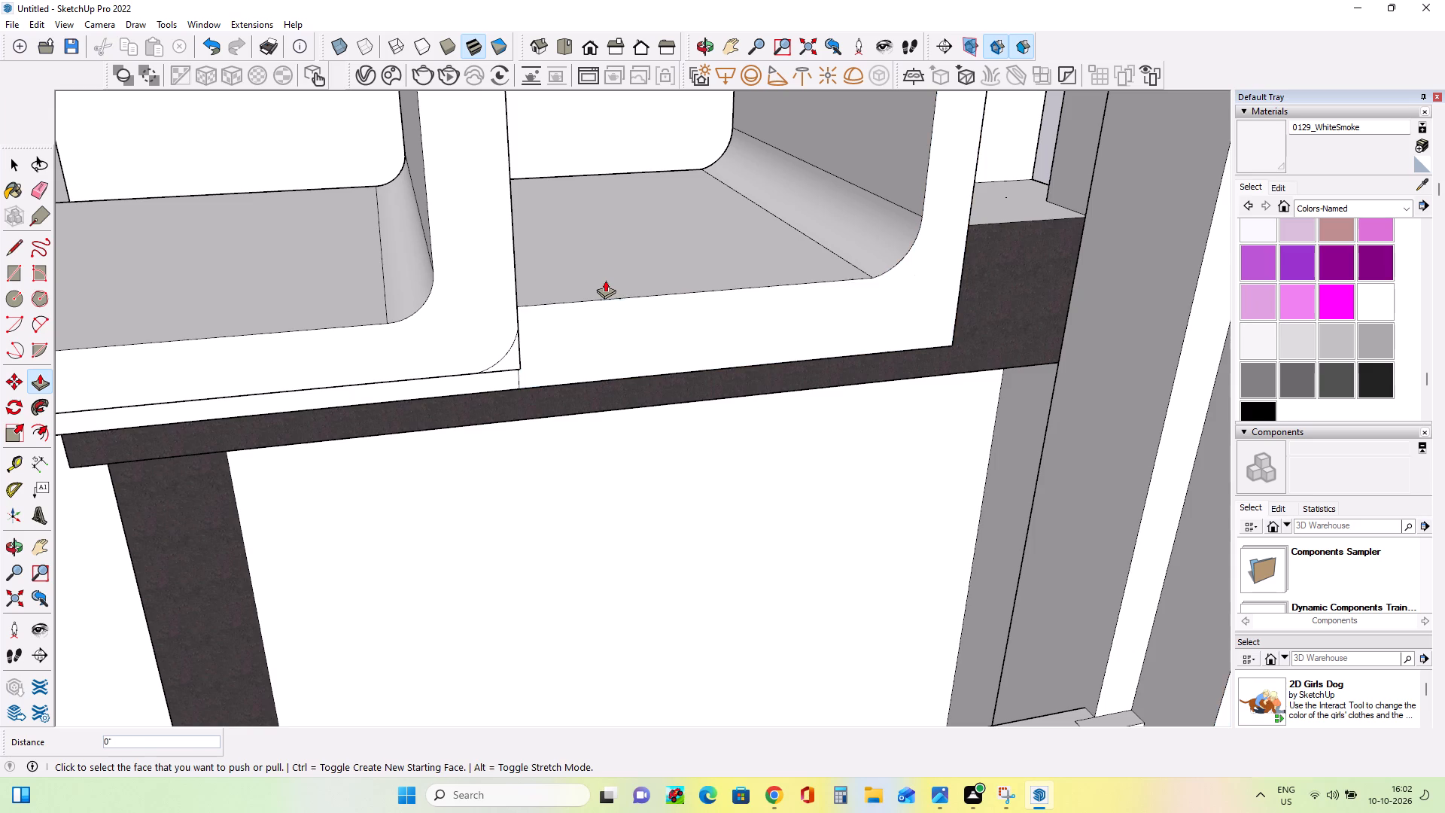
middle_click_drag(502, 322, 515, 349)
middle_click_drag(534, 382, 531, 375)
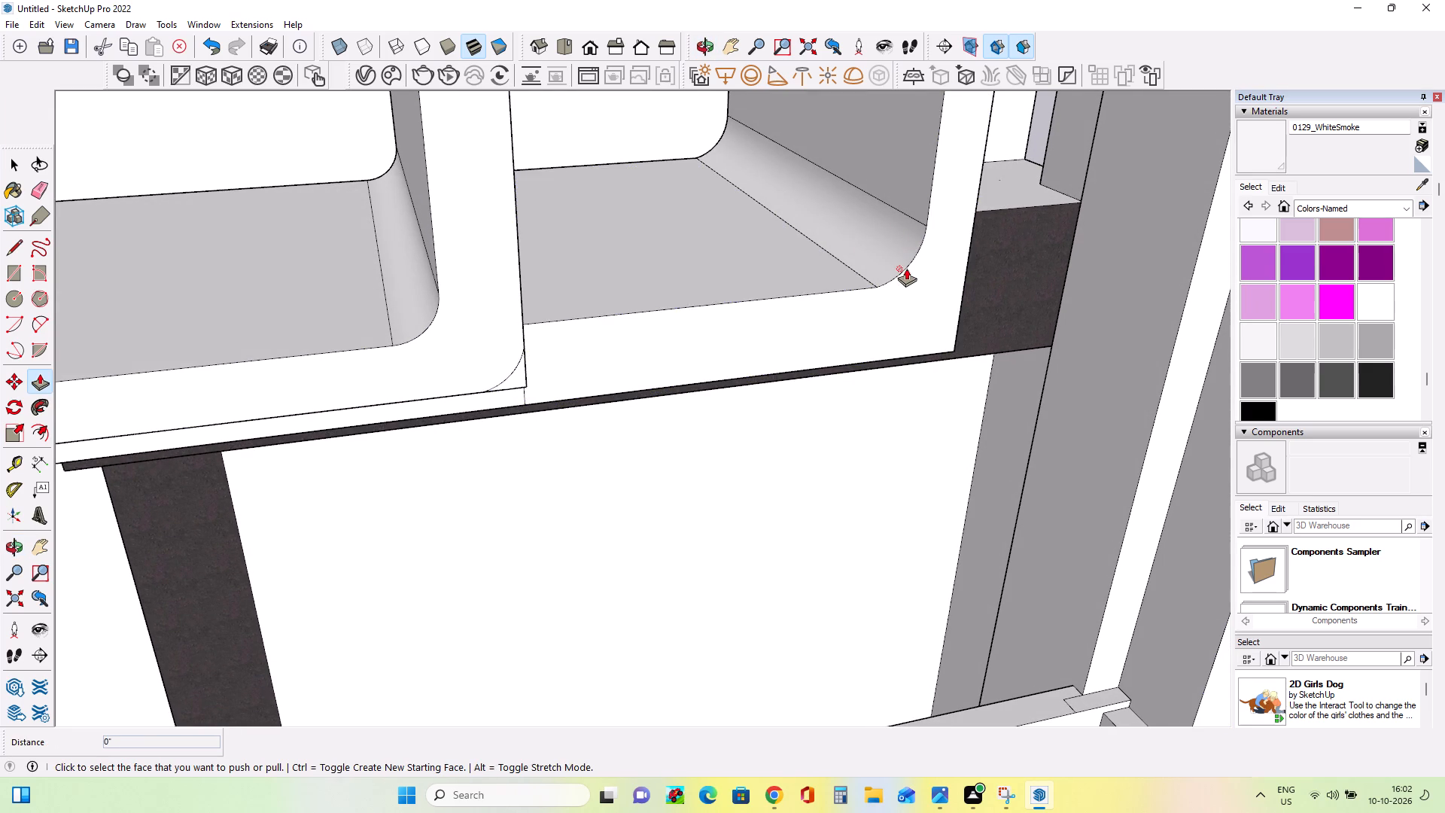
middle_click_drag(860, 283, 790, 270)
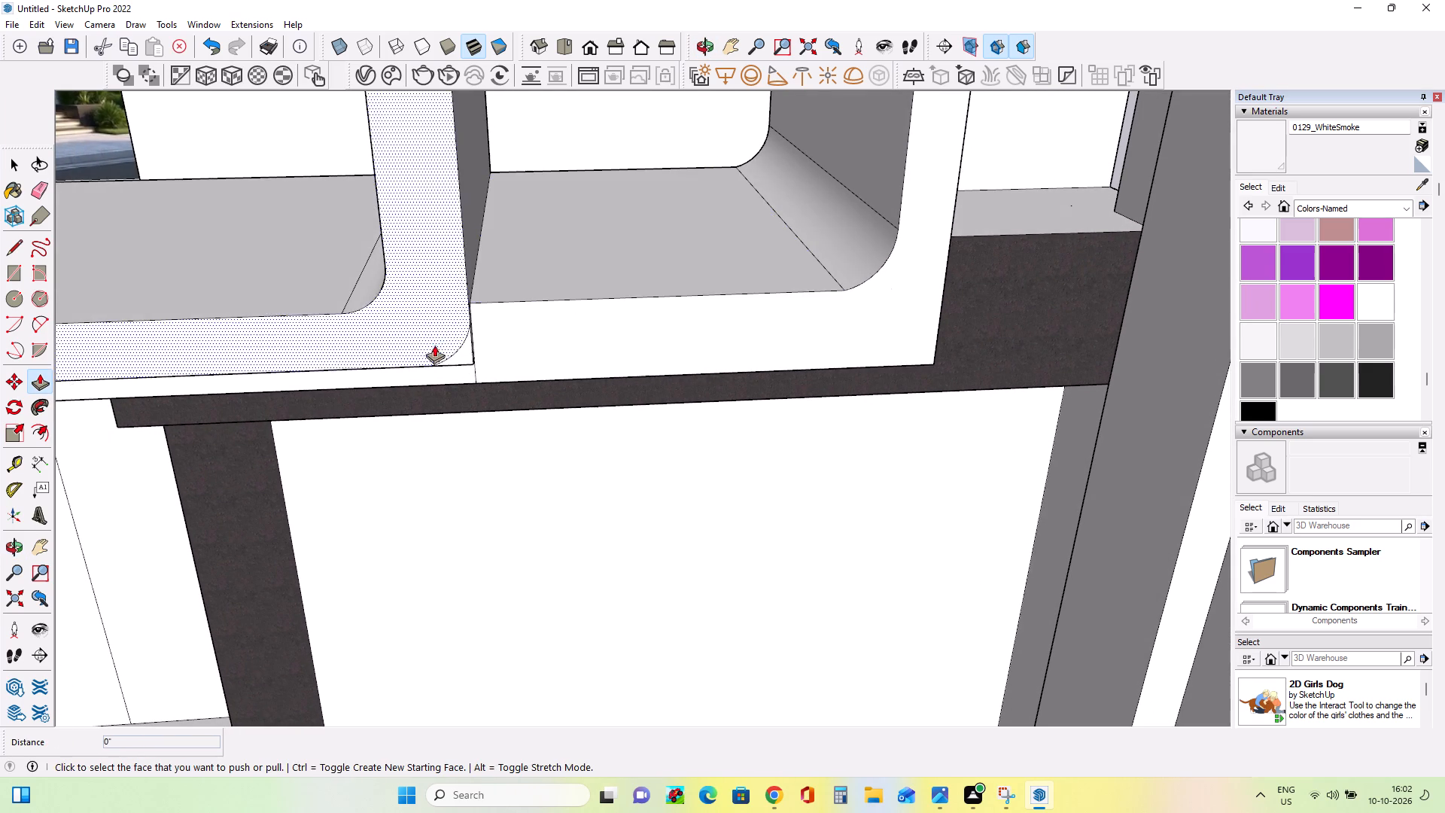
left_click(470, 351)
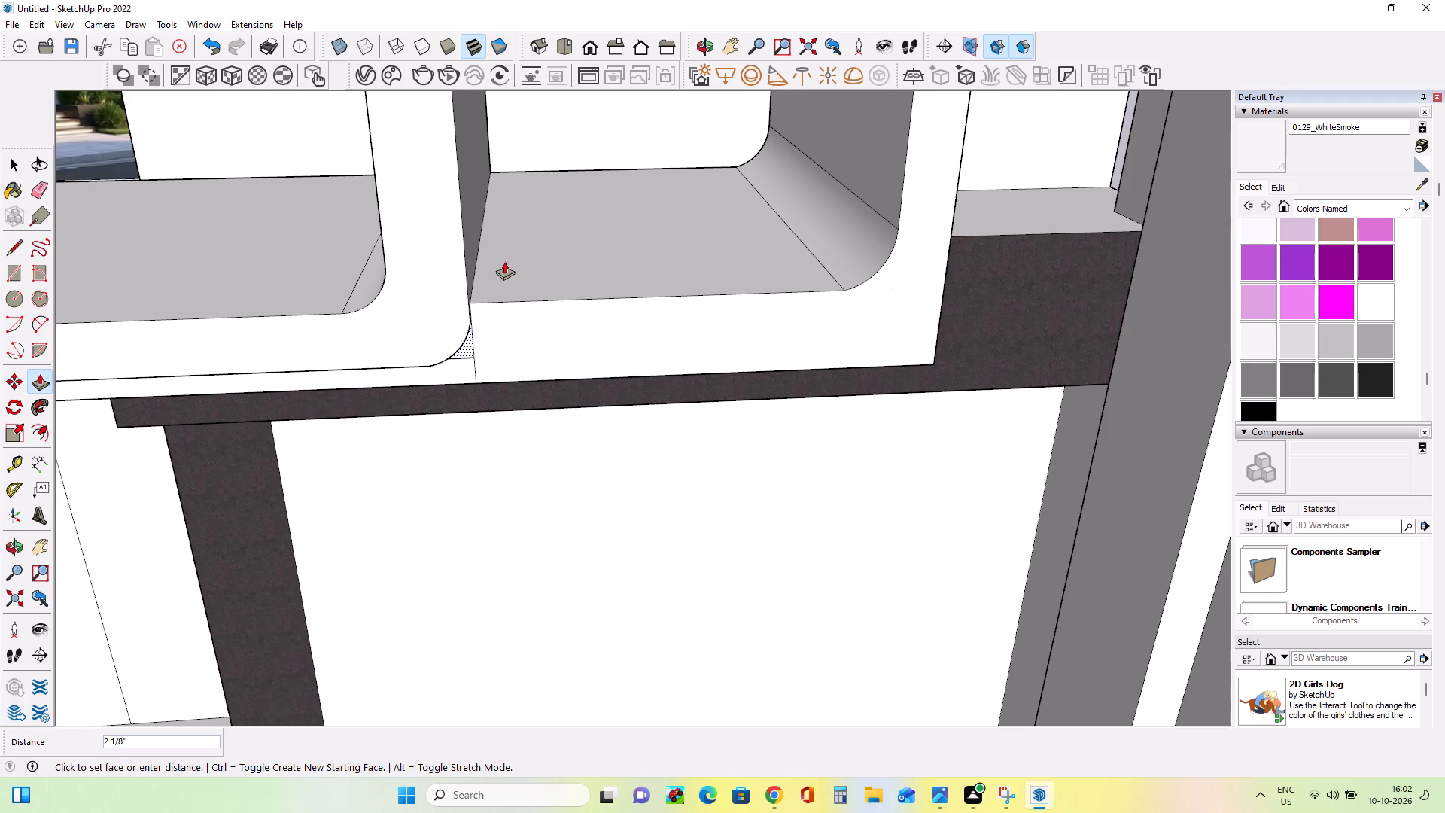
left_click(504, 261)
Push/Pull the leftover side face behind the rounded bottom corner inward by 1" and by another 2 11/16".
middle_click_drag(492, 340, 559, 302)
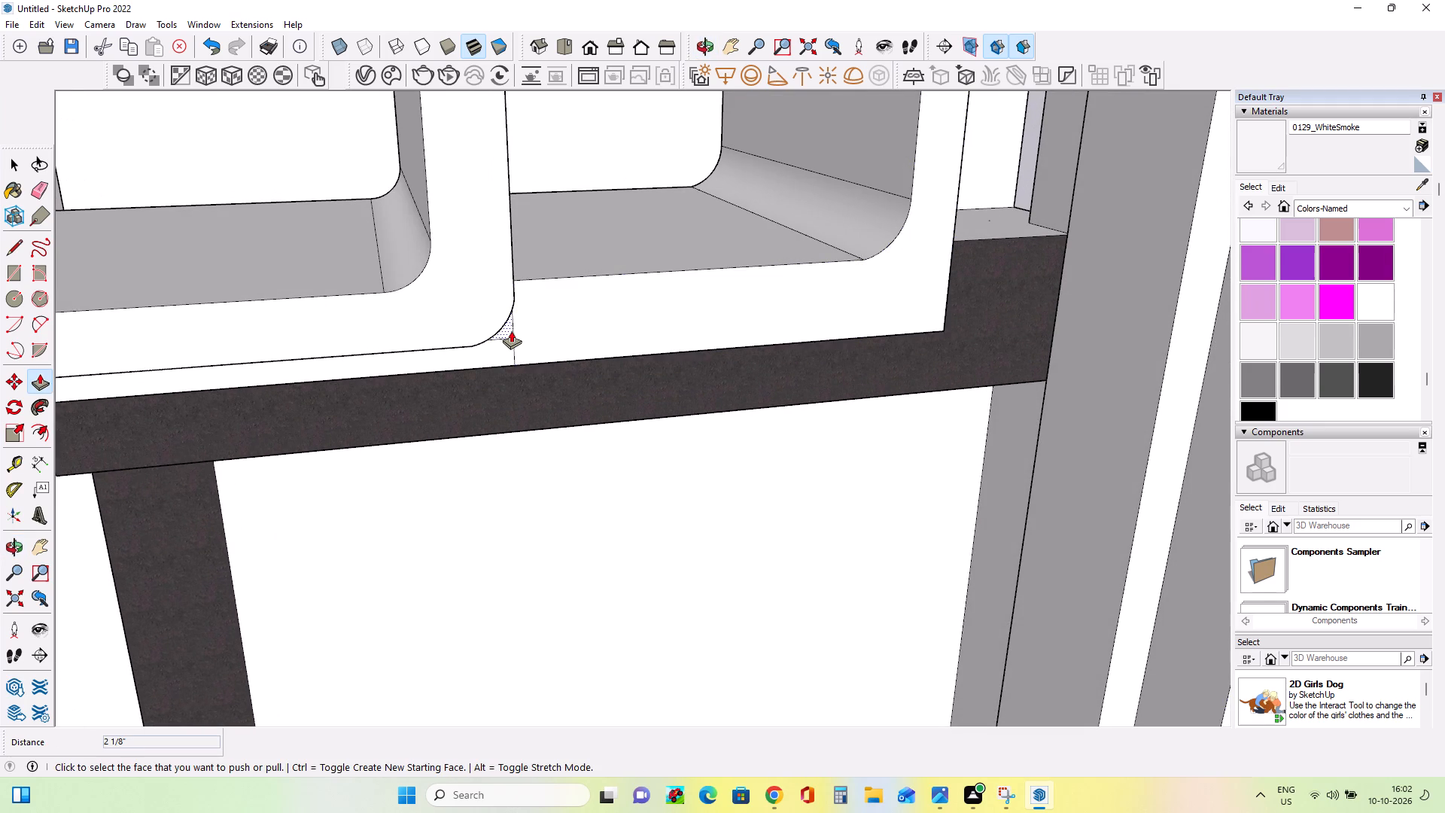
left_click(511, 330)
left_click(503, 303)
middle_click_drag(575, 326, 545, 351)
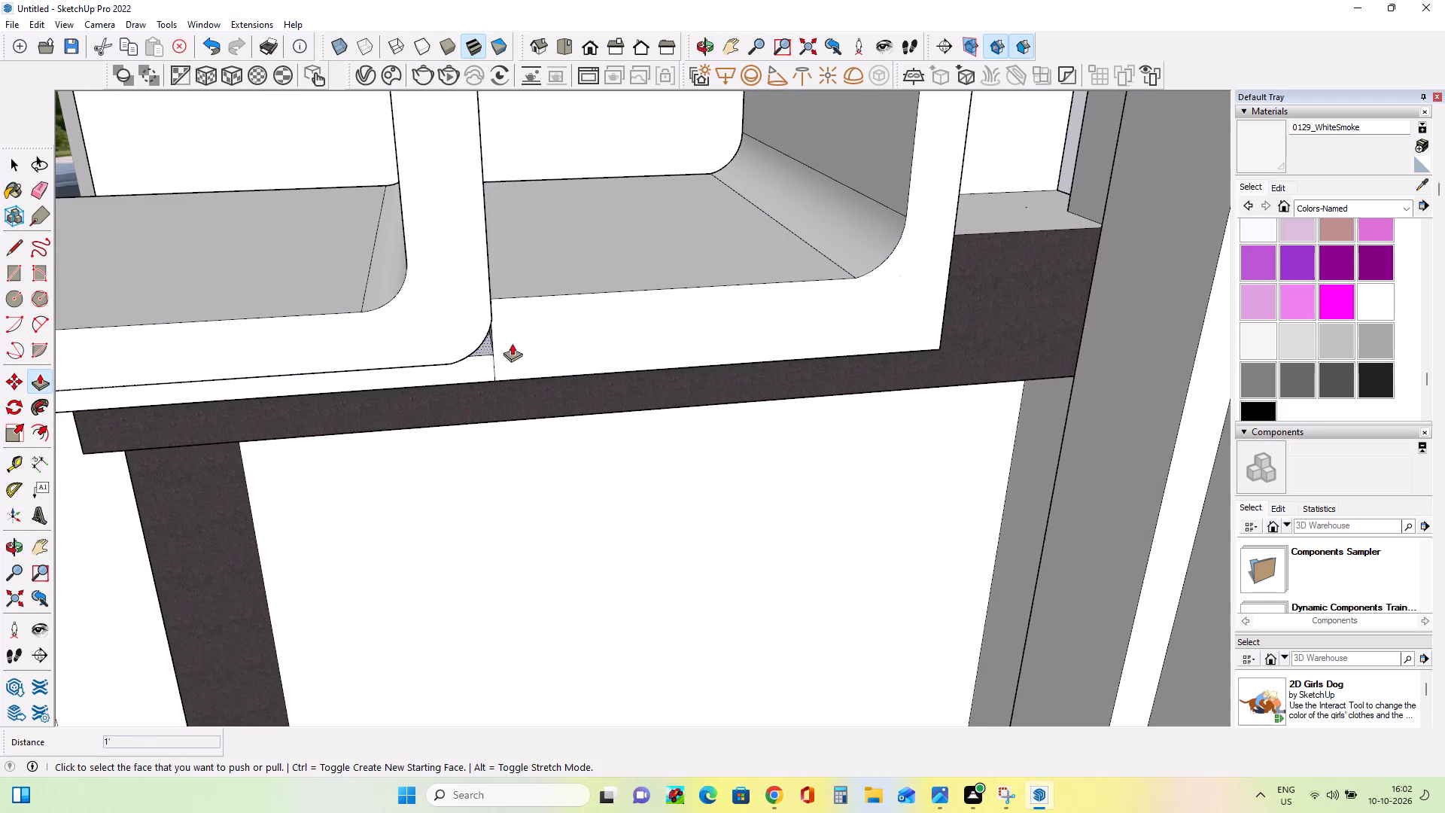
middle_click_drag(604, 331, 608, 354)
scroll(608, 353, "down", 3)
middle_click_drag(616, 346, 698, 282)
scroll(619, 342, "down", 1)
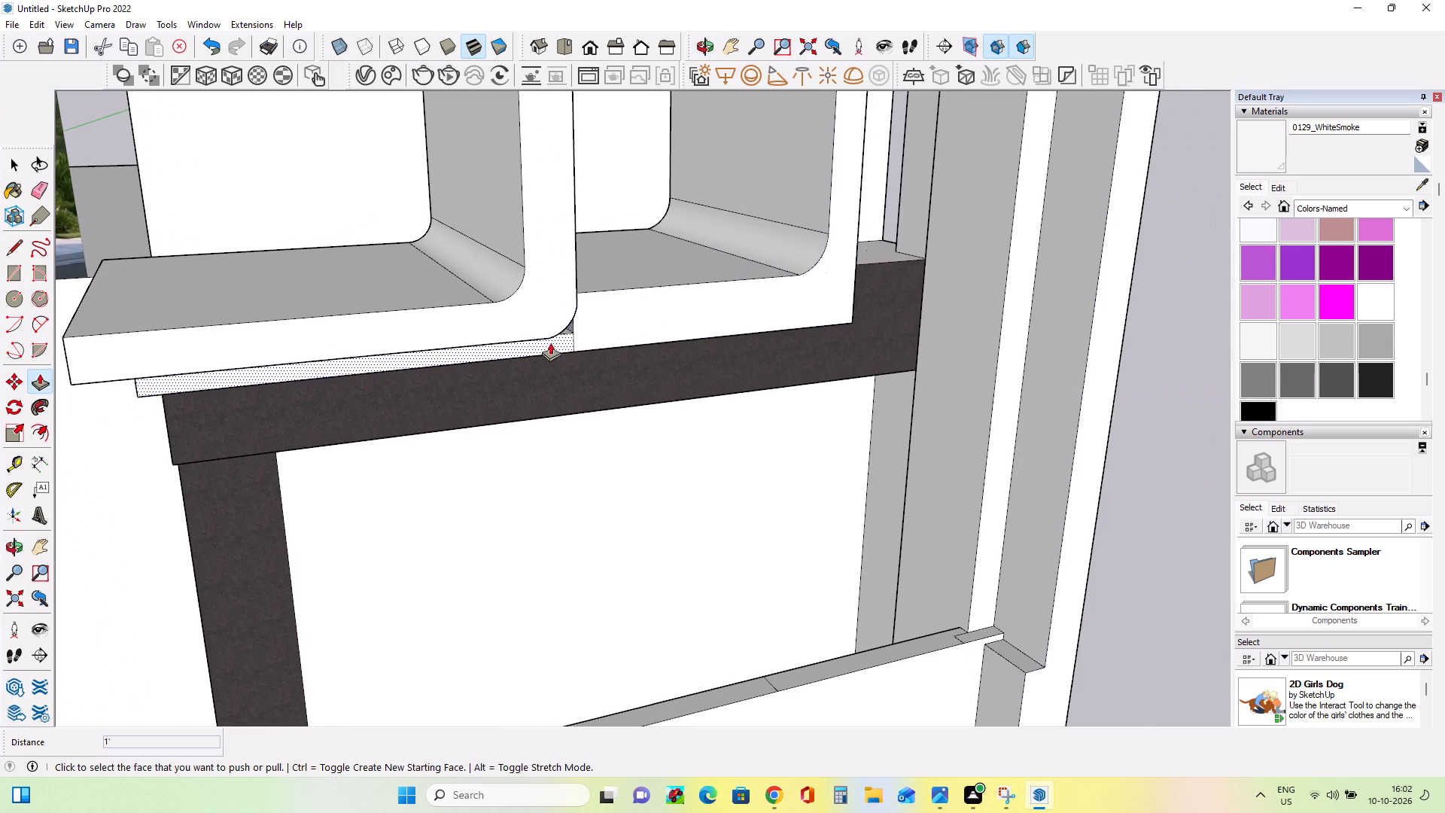
scroll(561, 331, "up", 11)
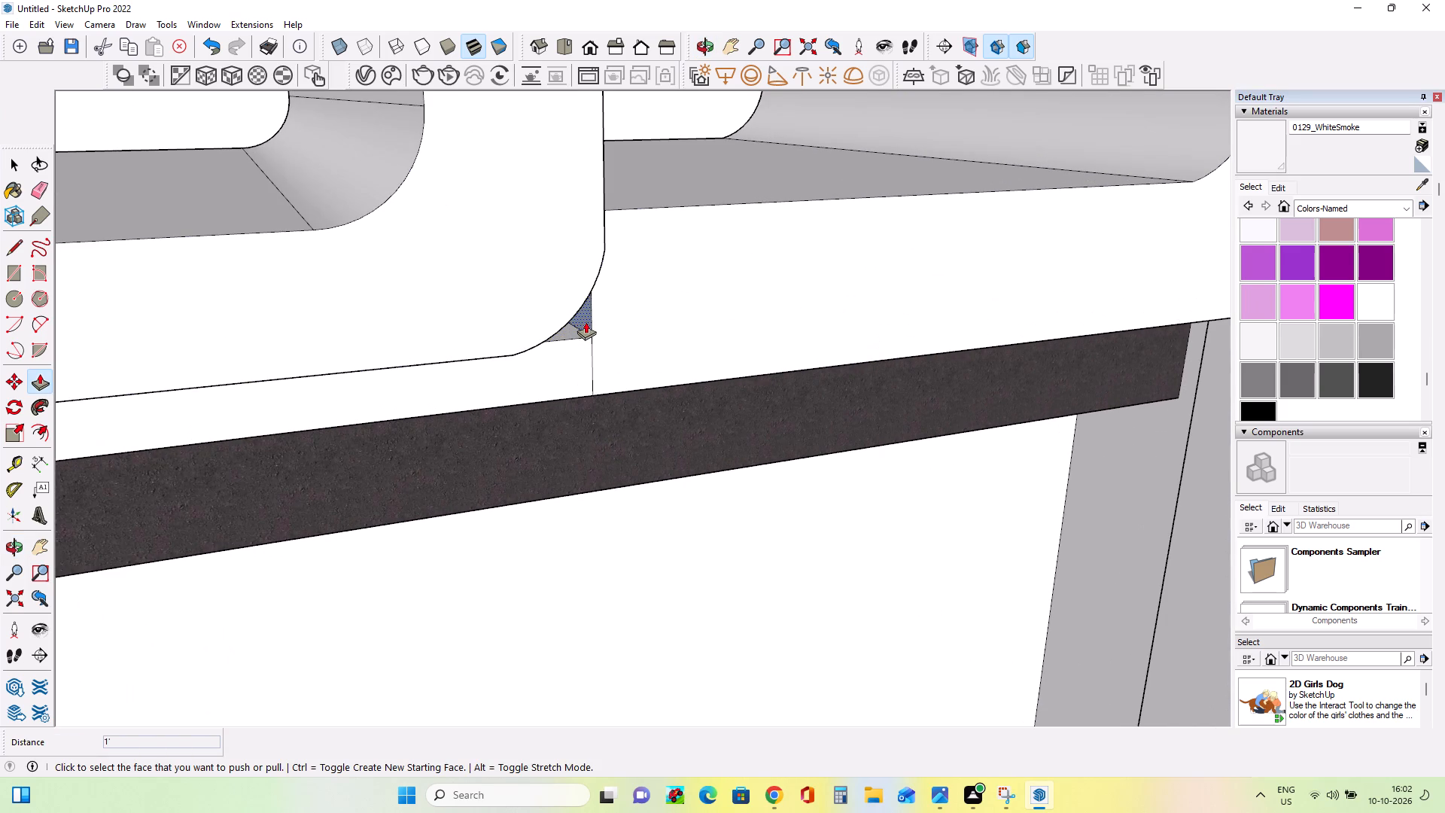
left_click(586, 321)
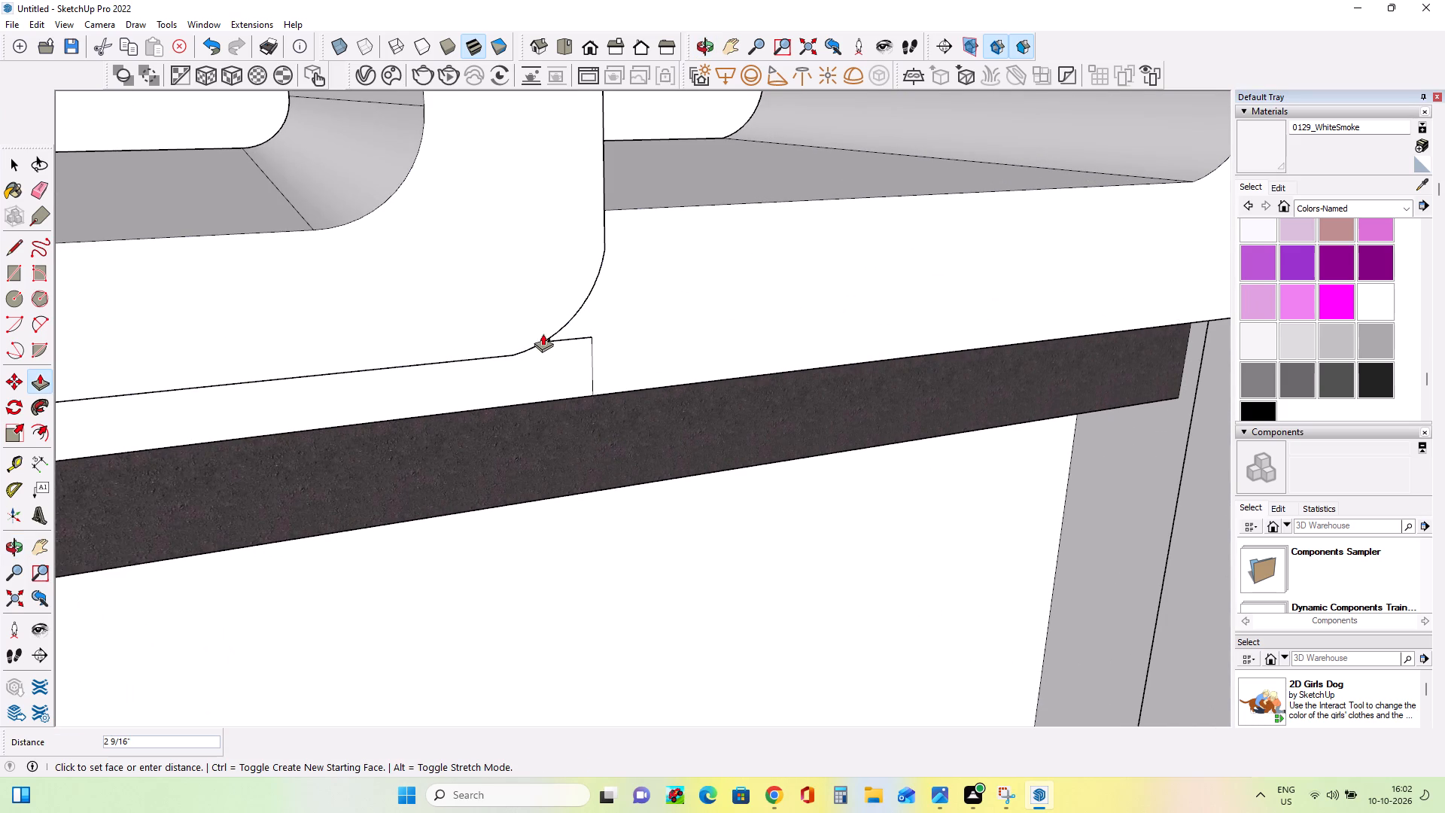
left_click(540, 334)
middle_click_drag(749, 313, 529, 353)
middle_click(506, 357)
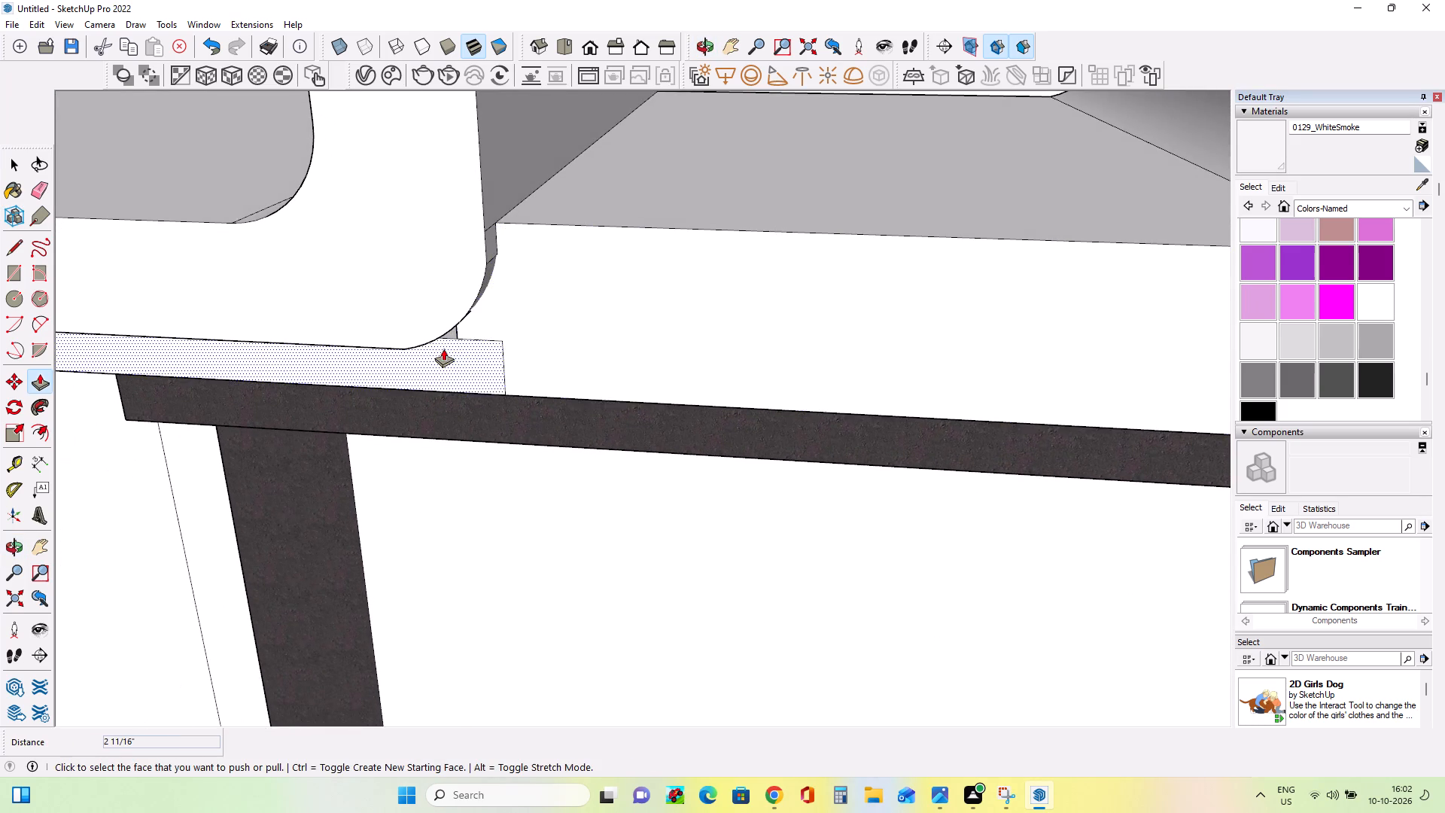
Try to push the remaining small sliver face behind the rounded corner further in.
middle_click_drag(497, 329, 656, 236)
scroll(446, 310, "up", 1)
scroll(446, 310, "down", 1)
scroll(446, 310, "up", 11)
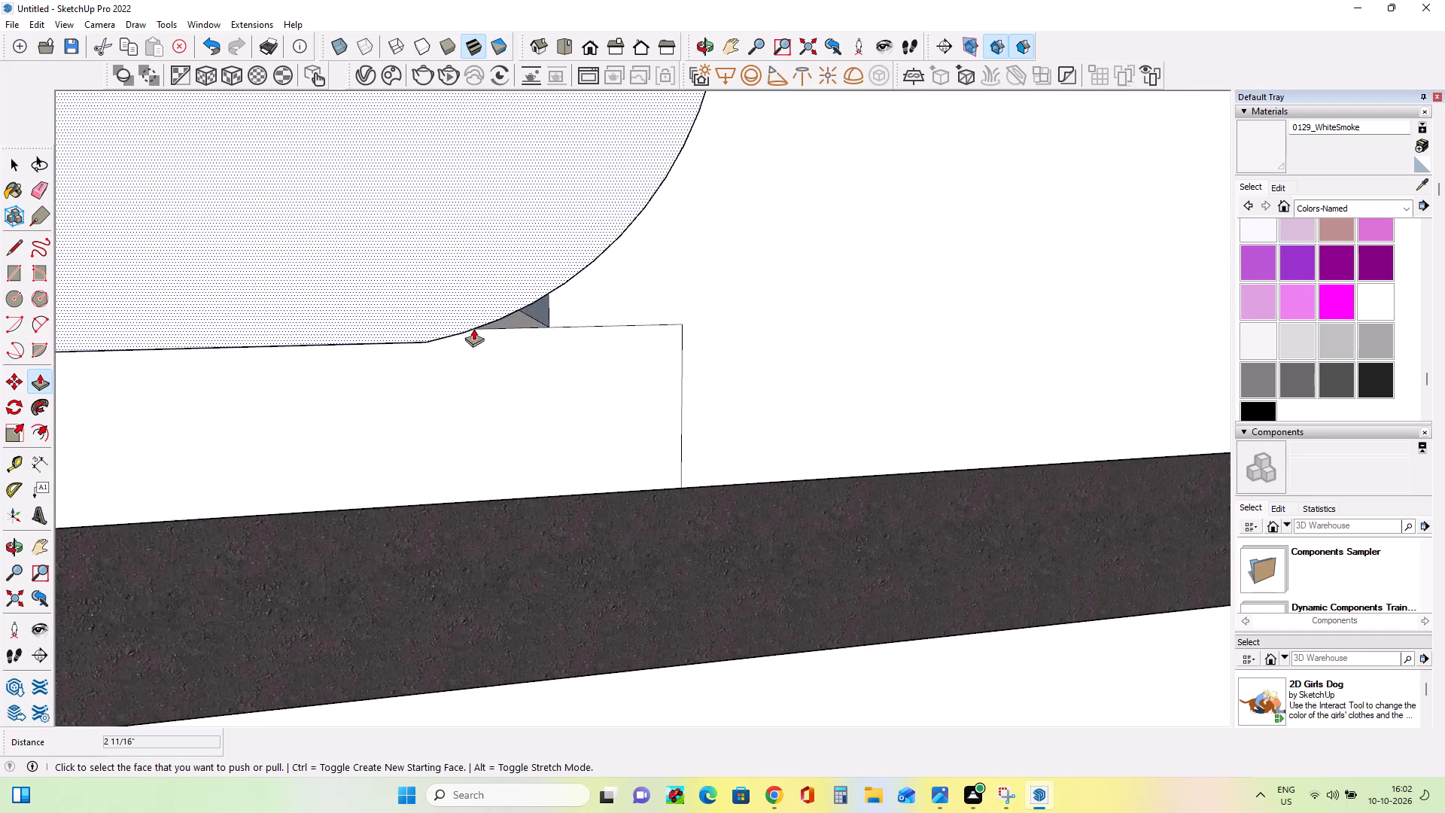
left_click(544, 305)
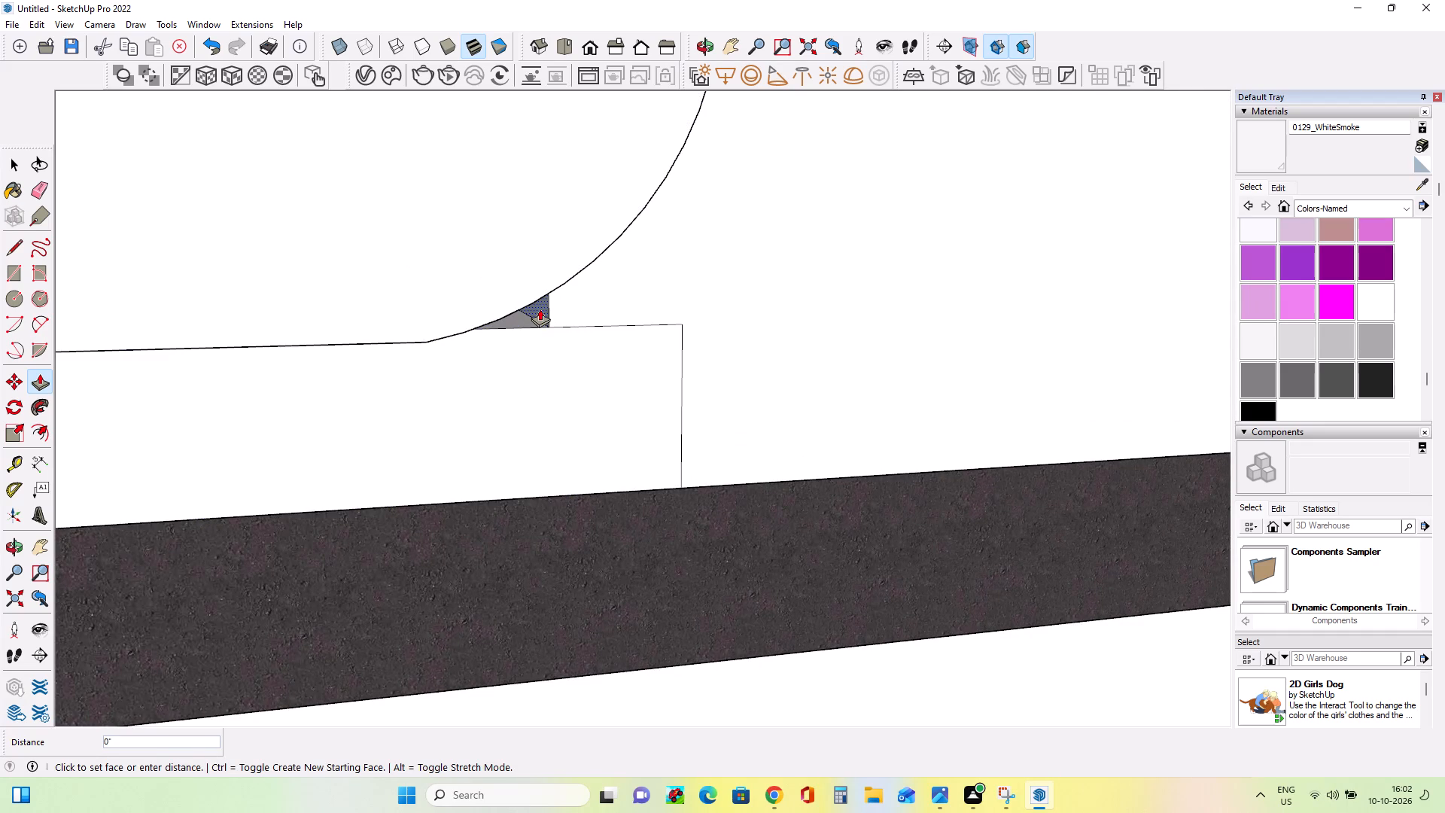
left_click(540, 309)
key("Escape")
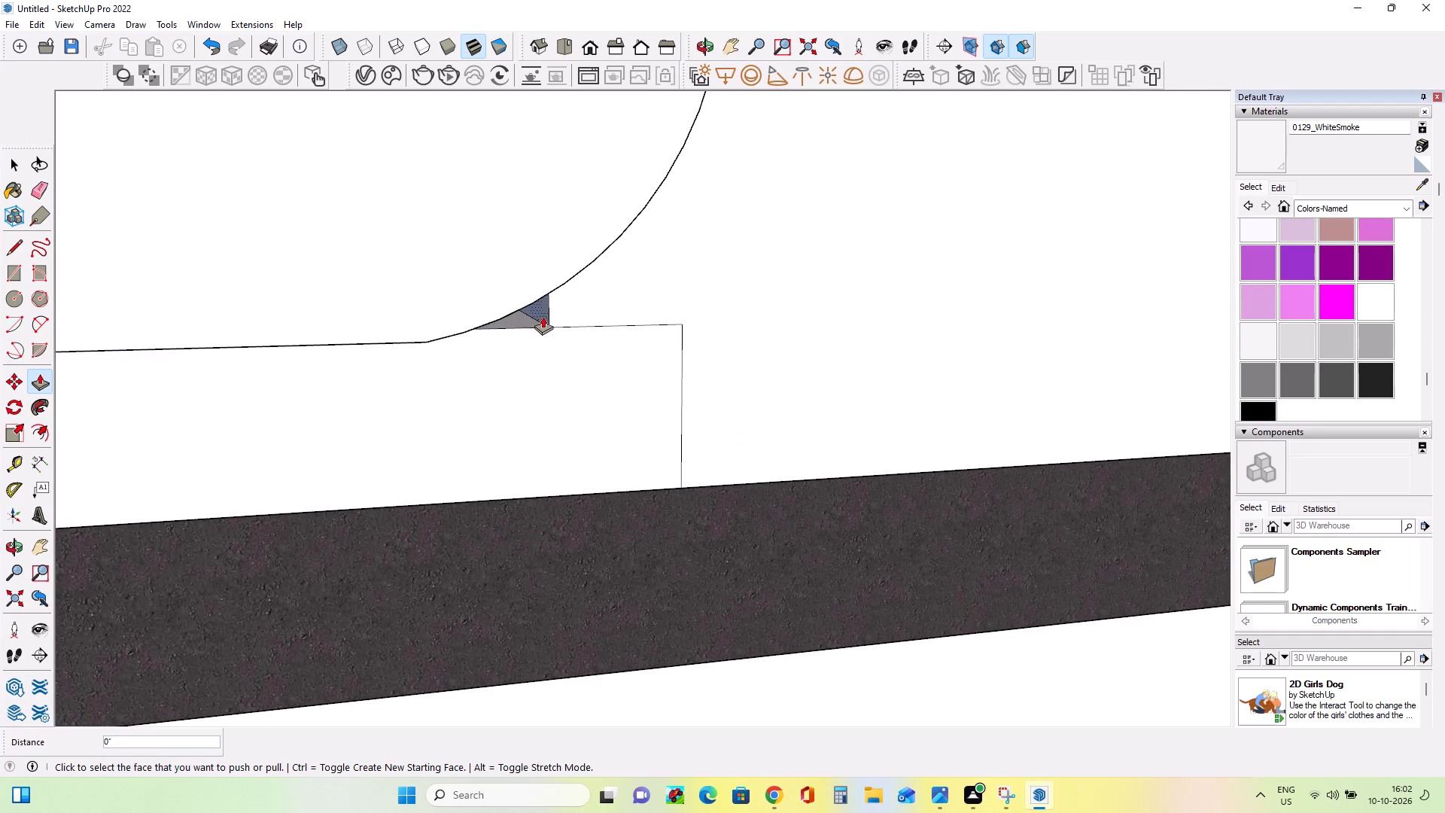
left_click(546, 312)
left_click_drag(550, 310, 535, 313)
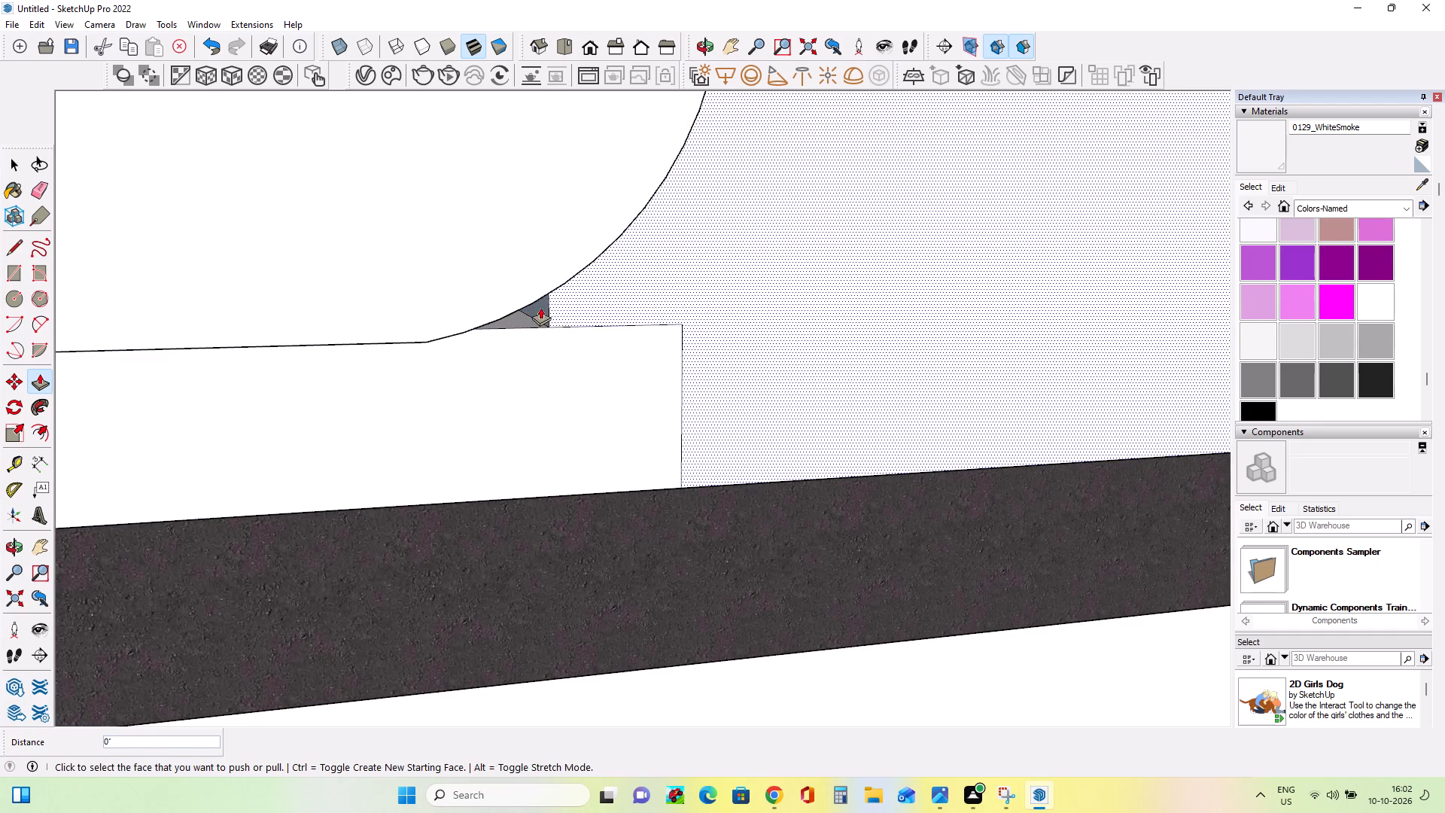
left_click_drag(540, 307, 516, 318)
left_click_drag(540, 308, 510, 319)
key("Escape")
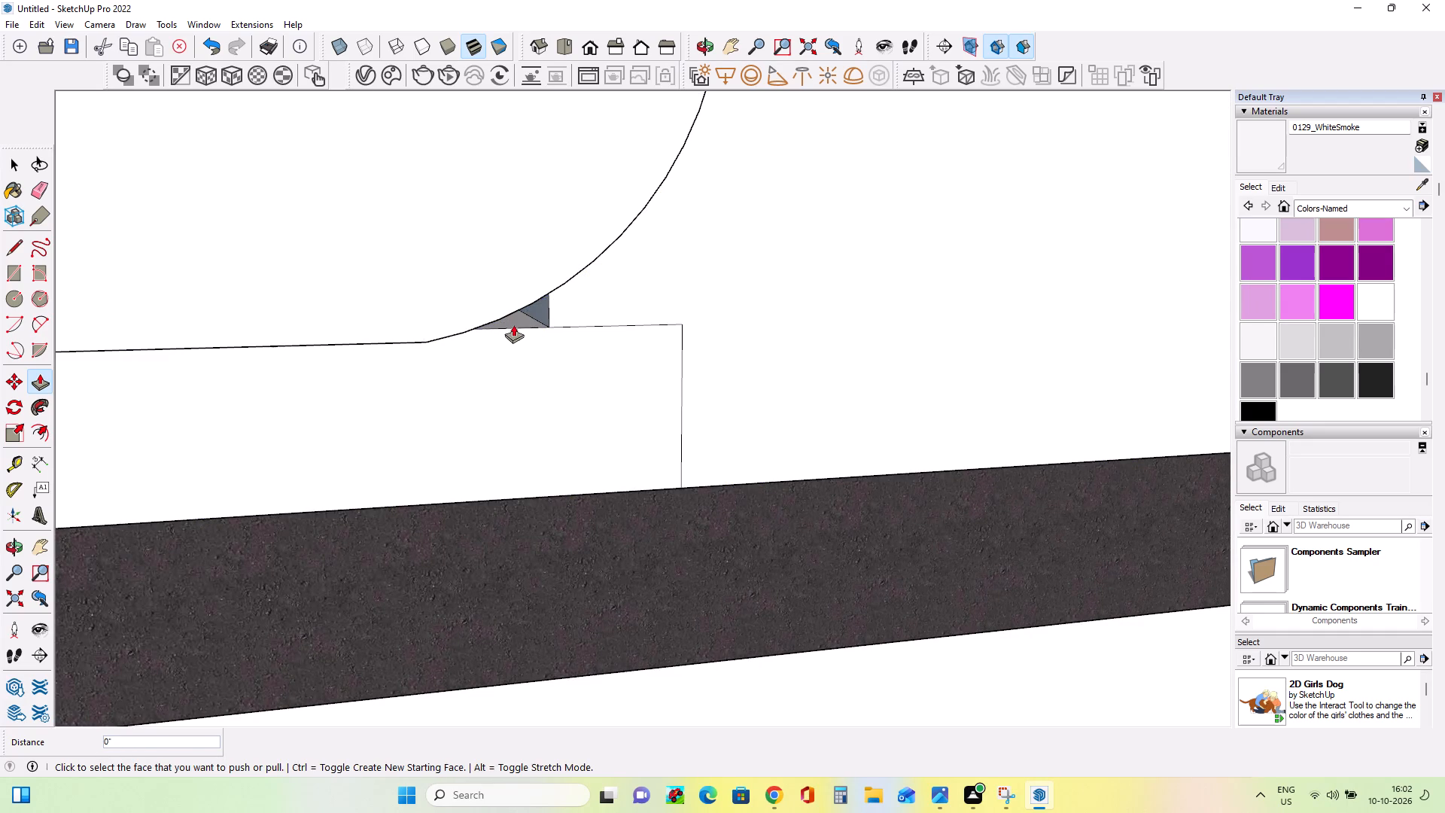
Erase the leftover vertical and horizontal seam lines on the rear frame's front face beside the rounded corner.
middle_click_drag(637, 323, 449, 416)
scroll(449, 416, "down", 19)
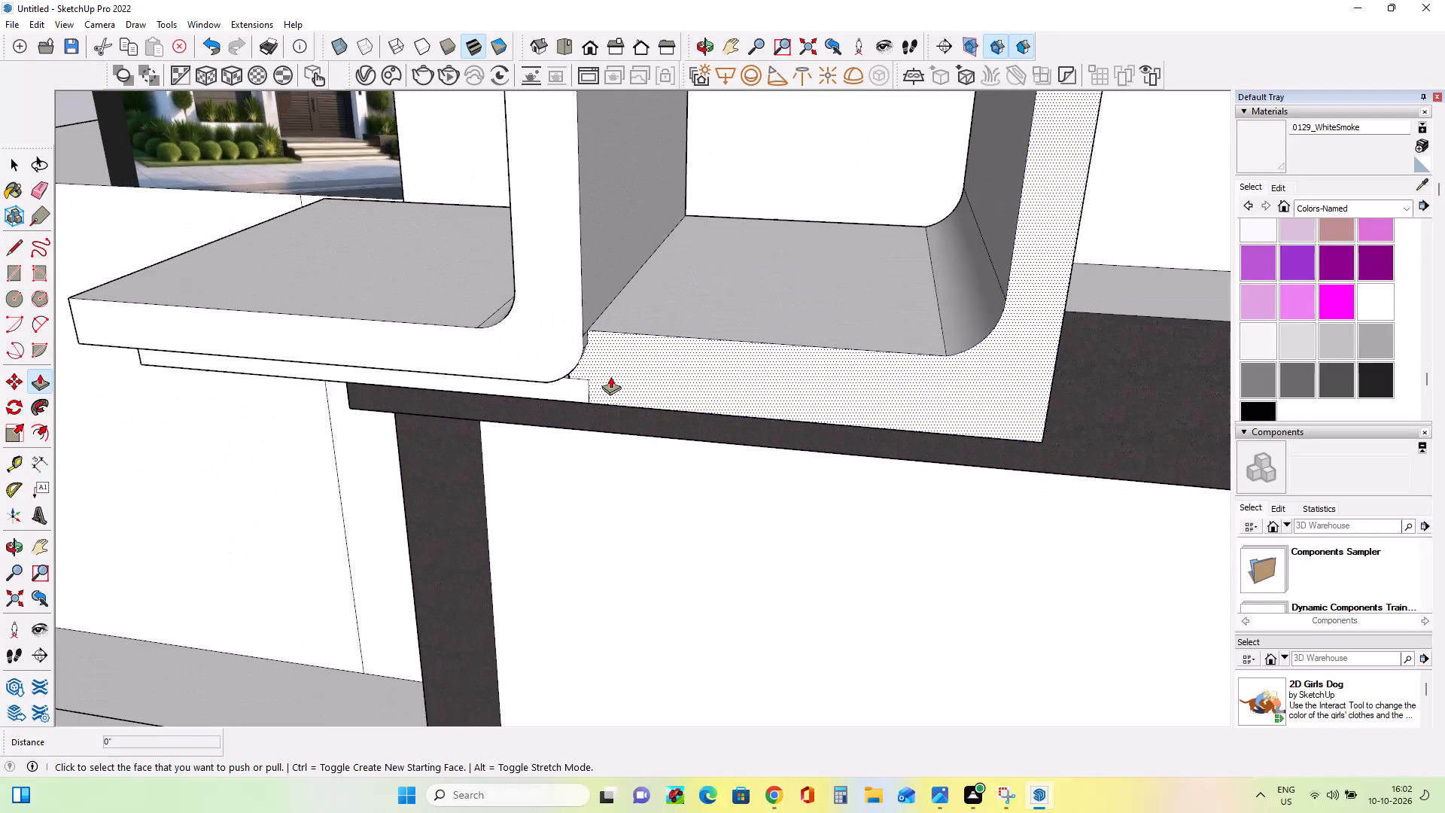
scroll(610, 376, "down", 8)
scroll(610, 376, "up", 1)
middle_click_drag(610, 376, 756, 366)
scroll(756, 366, "down", 5)
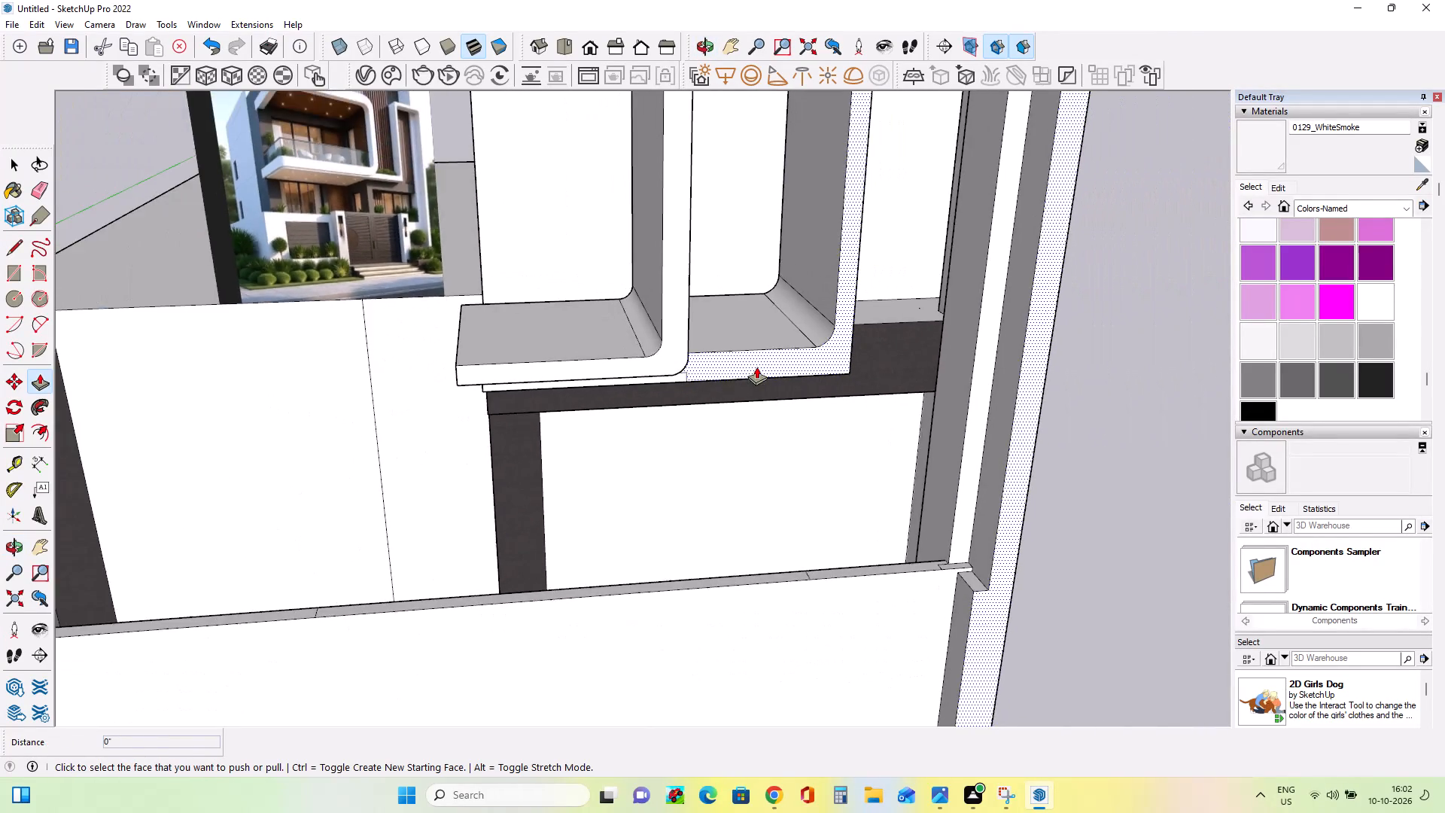
scroll(756, 367, "down", 8)
middle_click_drag(799, 377, 783, 333)
scroll(749, 346, "up", 6)
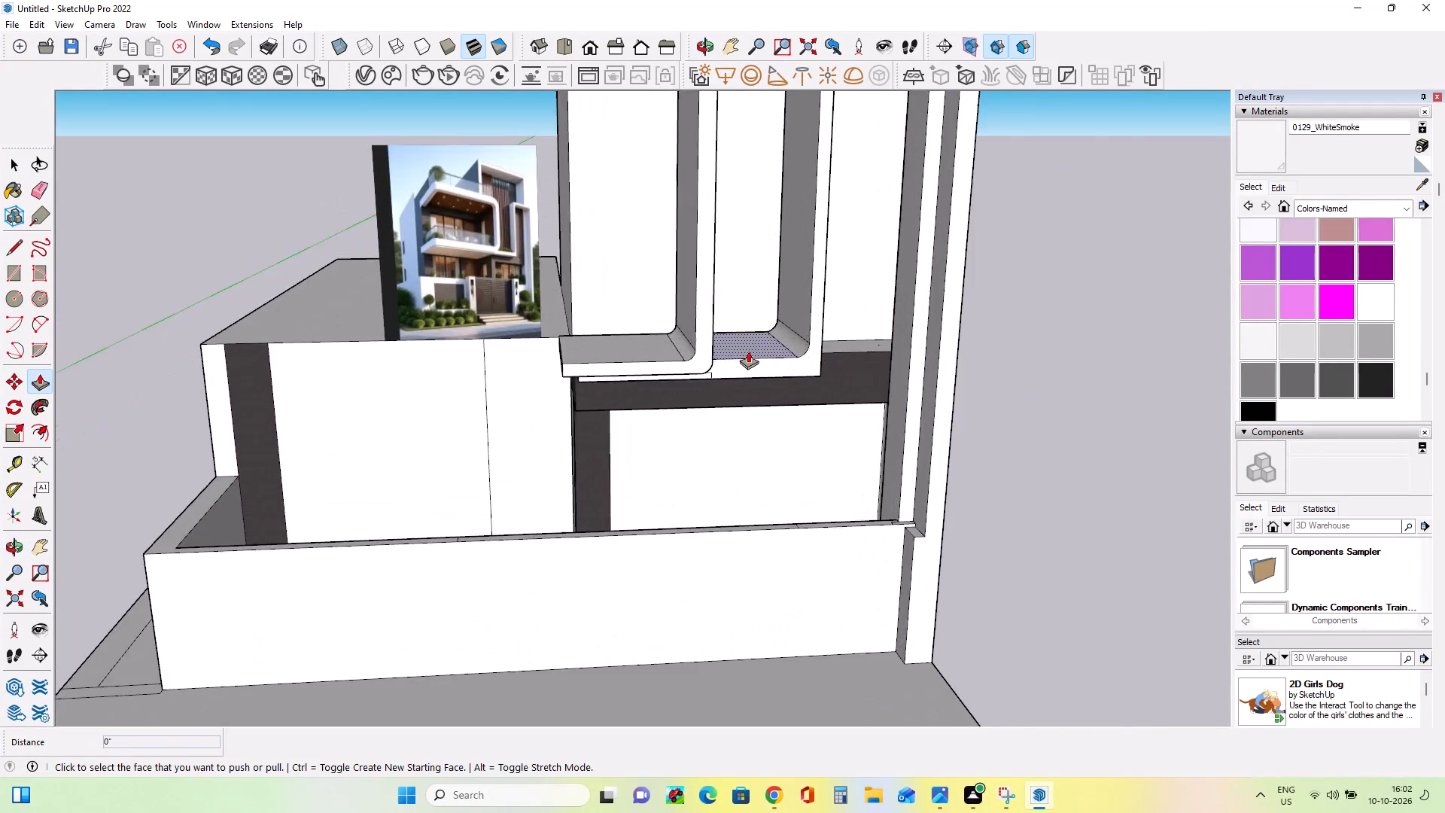
scroll(748, 351, "up", 3)
left_click(32, 190)
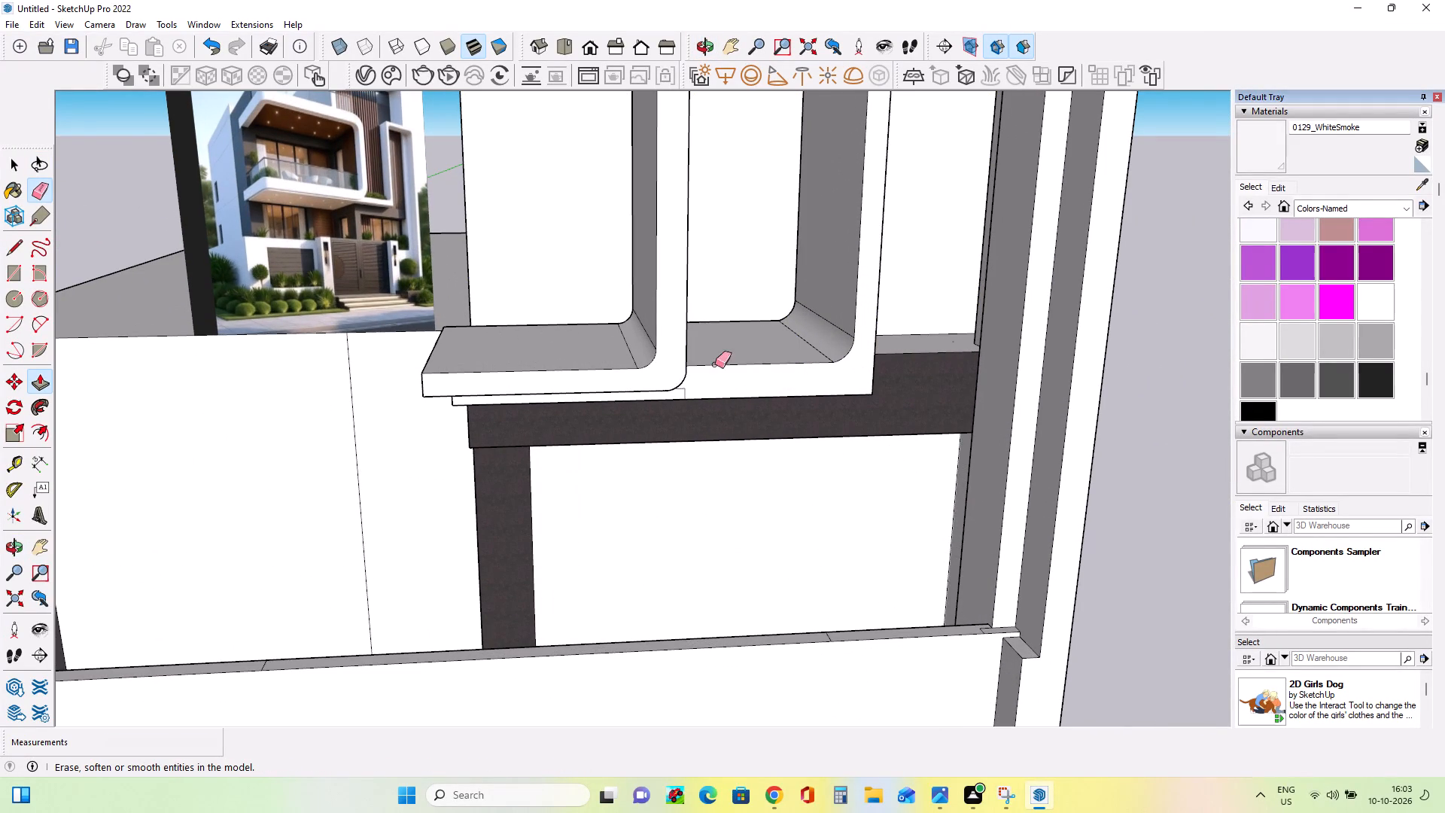
left_click(686, 394)
left_click(683, 389)
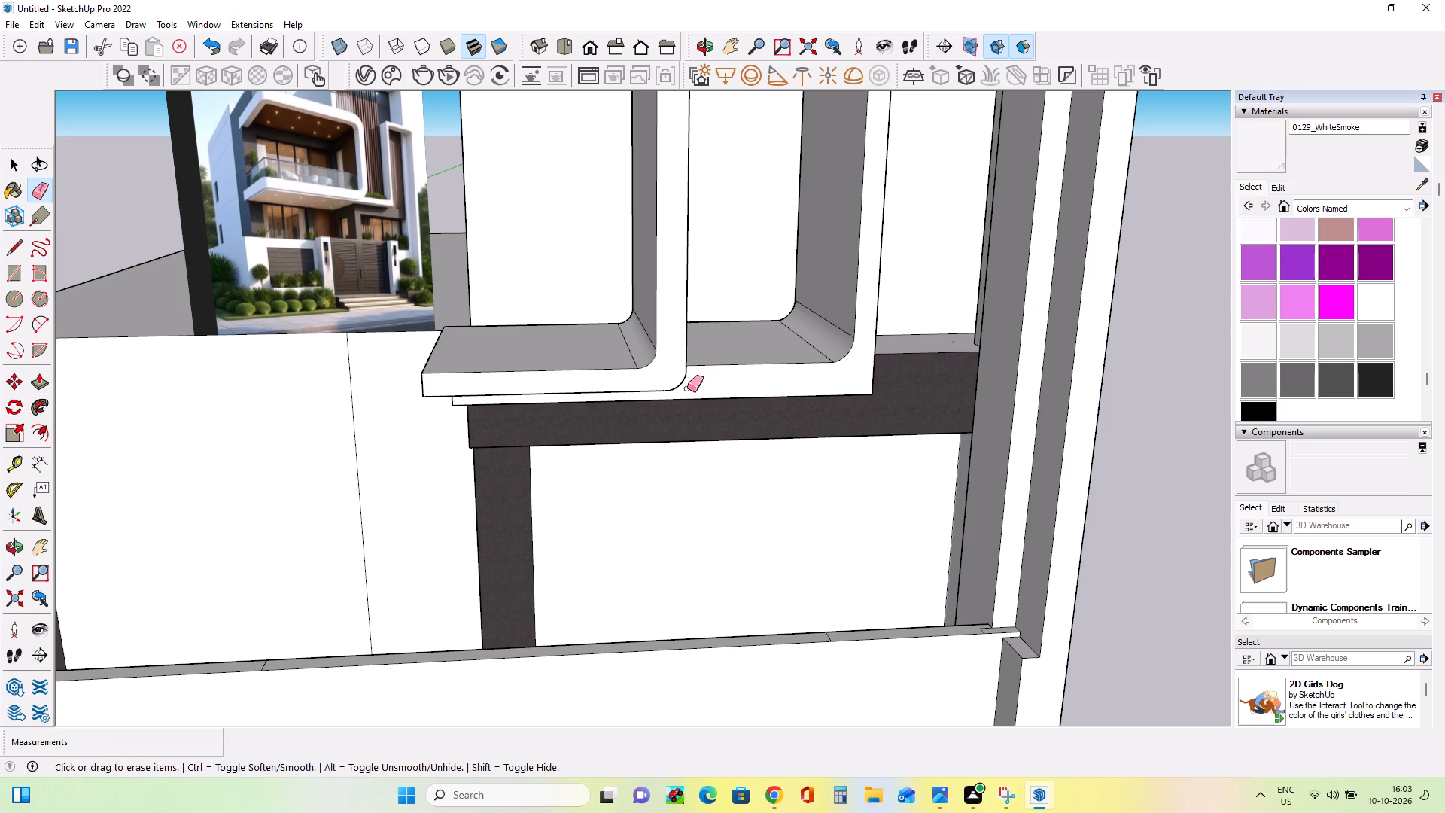
Draw lines extending the rear frame's slab top edge across its upright and the upright's inner edge down past the slab's bottom.
scroll(733, 398, "down", 15)
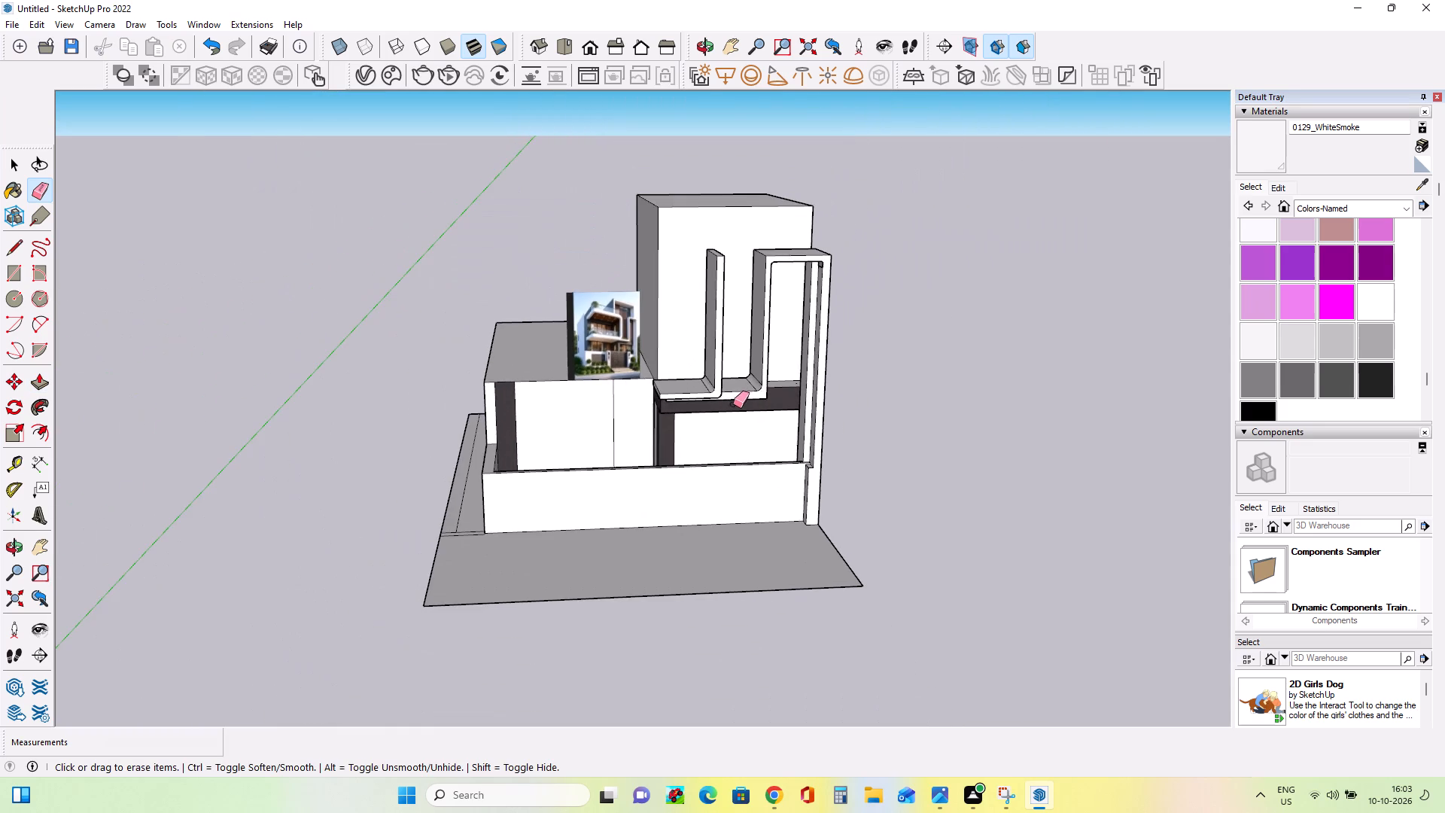
middle_click_drag(812, 412, 777, 400)
middle_click_drag(741, 372, 692, 368)
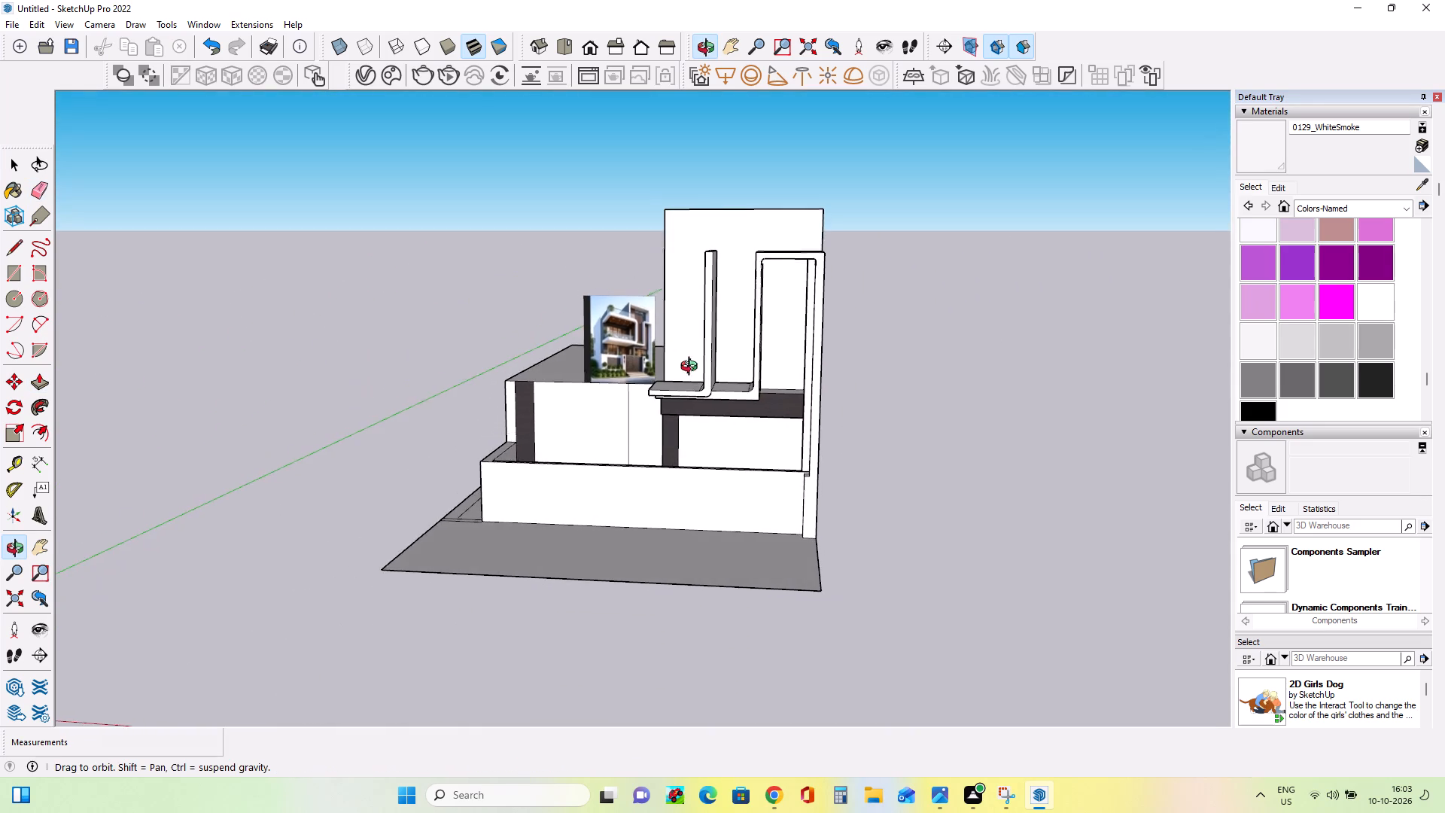
middle_click_drag(692, 368, 702, 379)
scroll(729, 404, "up", 7)
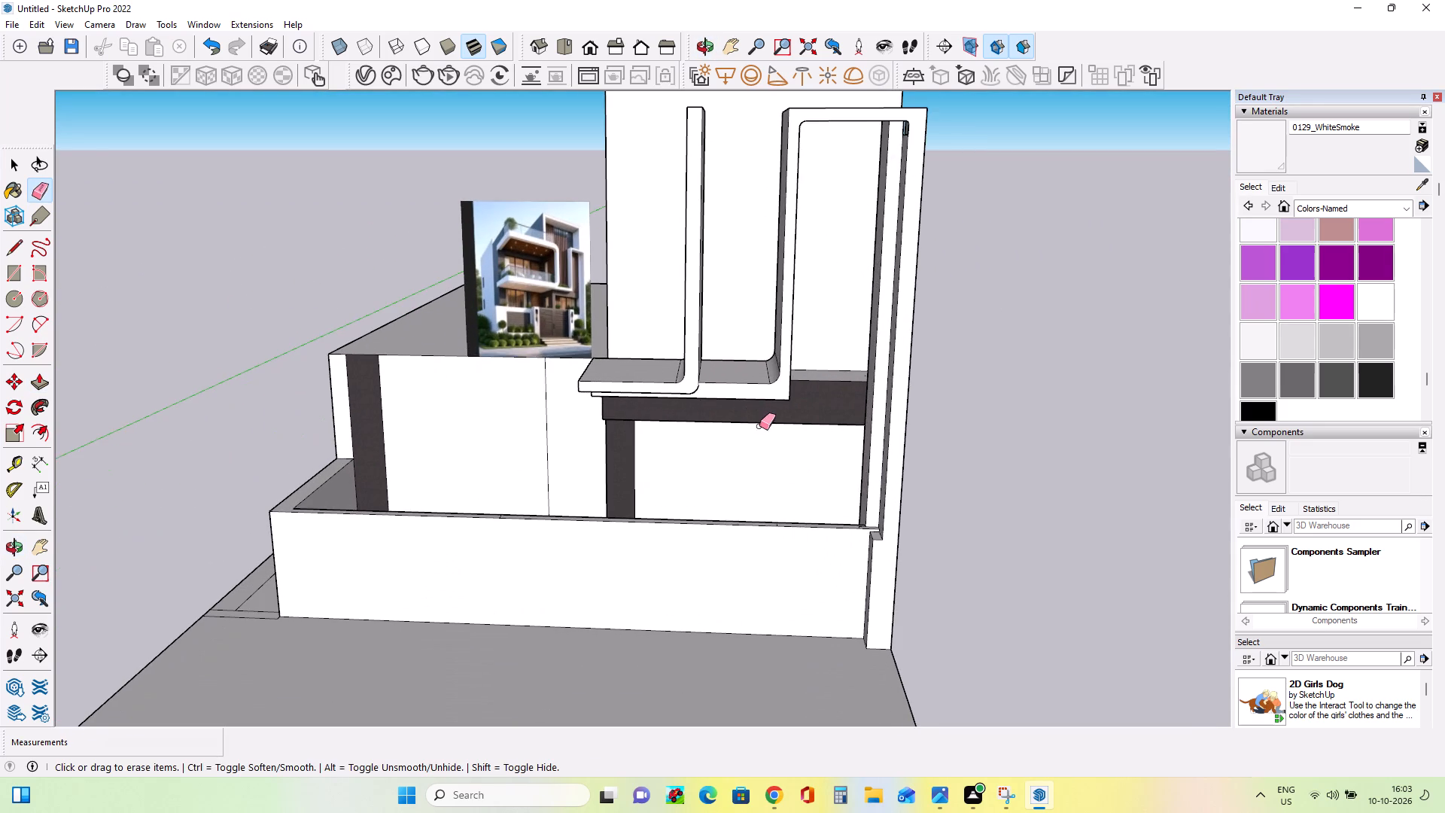
middle_click_drag(761, 428, 767, 440)
scroll(787, 407, "up", 8)
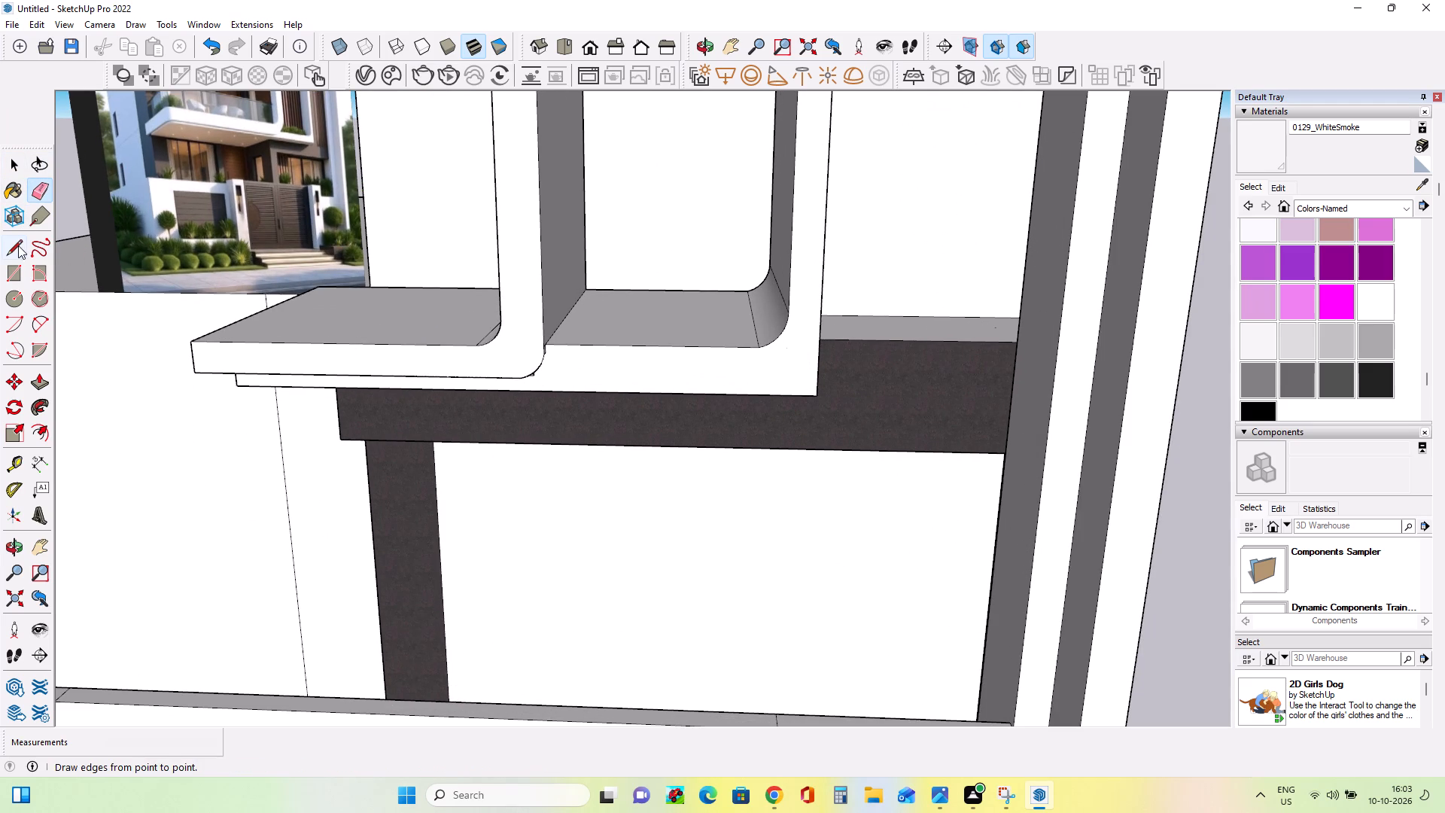
left_click(18, 245)
left_click(761, 351)
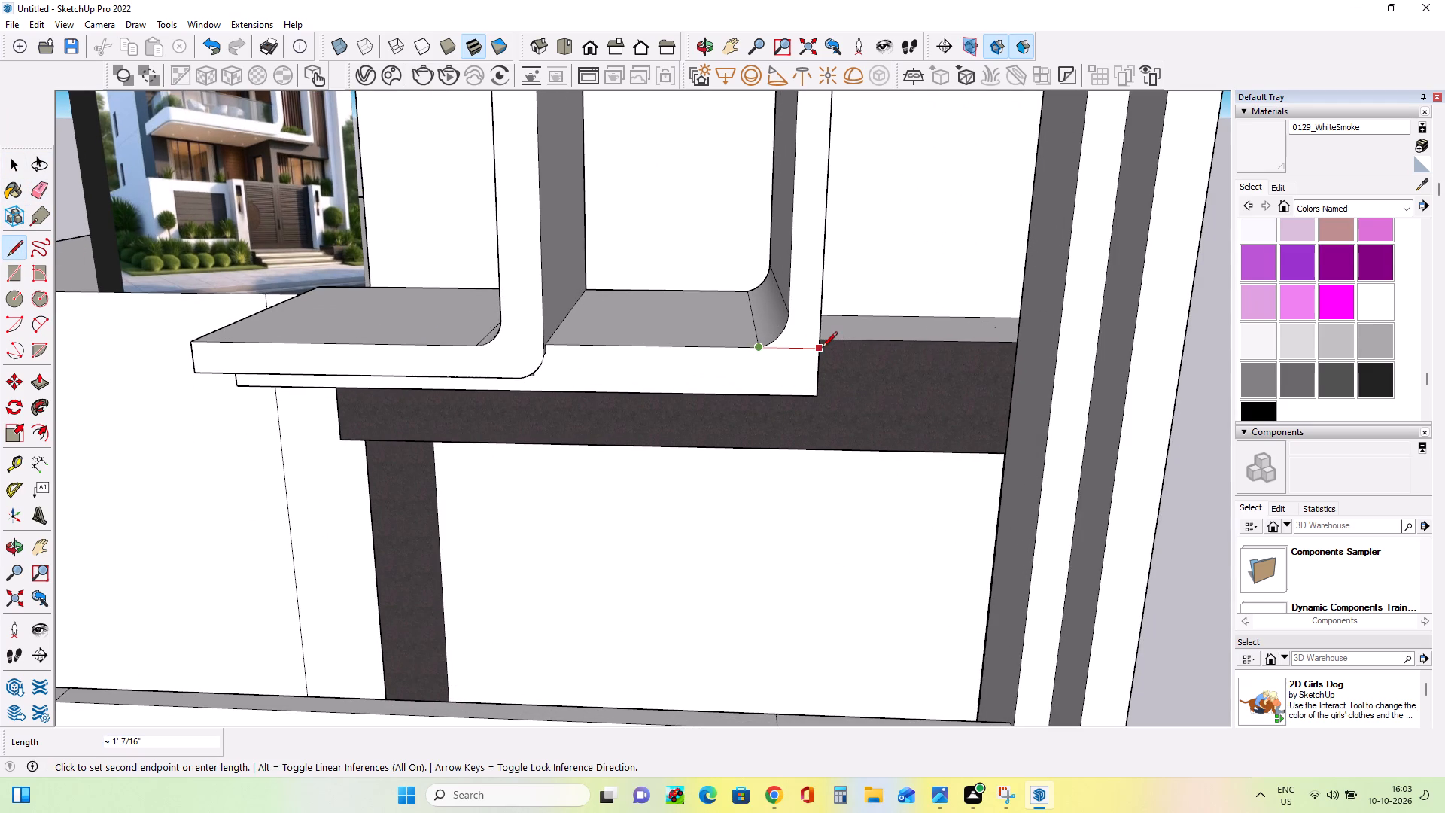
left_click(820, 346)
left_click(790, 268)
left_click(777, 406)
middle_click_drag(818, 446, 833, 460)
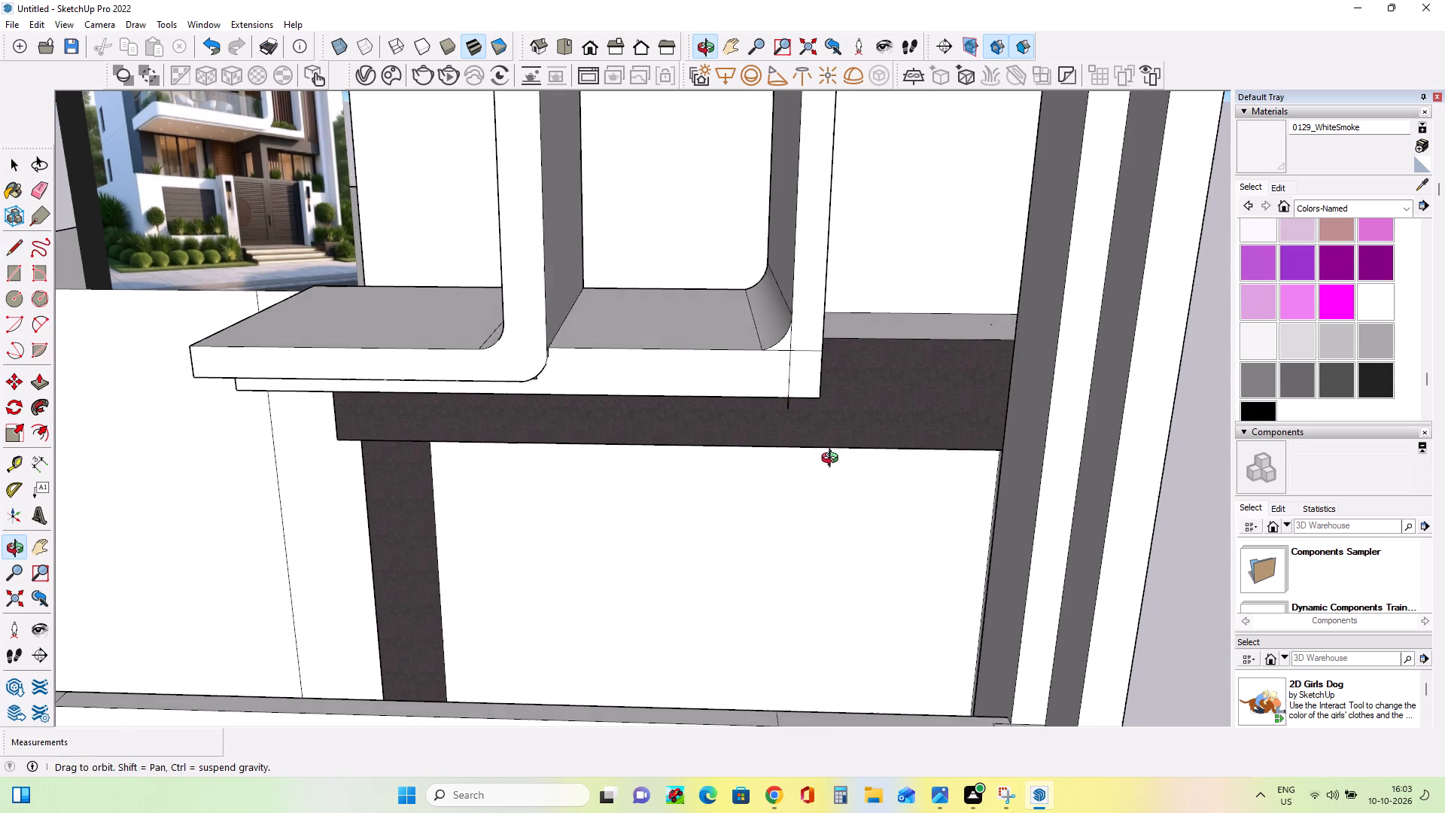
middle_click_drag(833, 460, 836, 462)
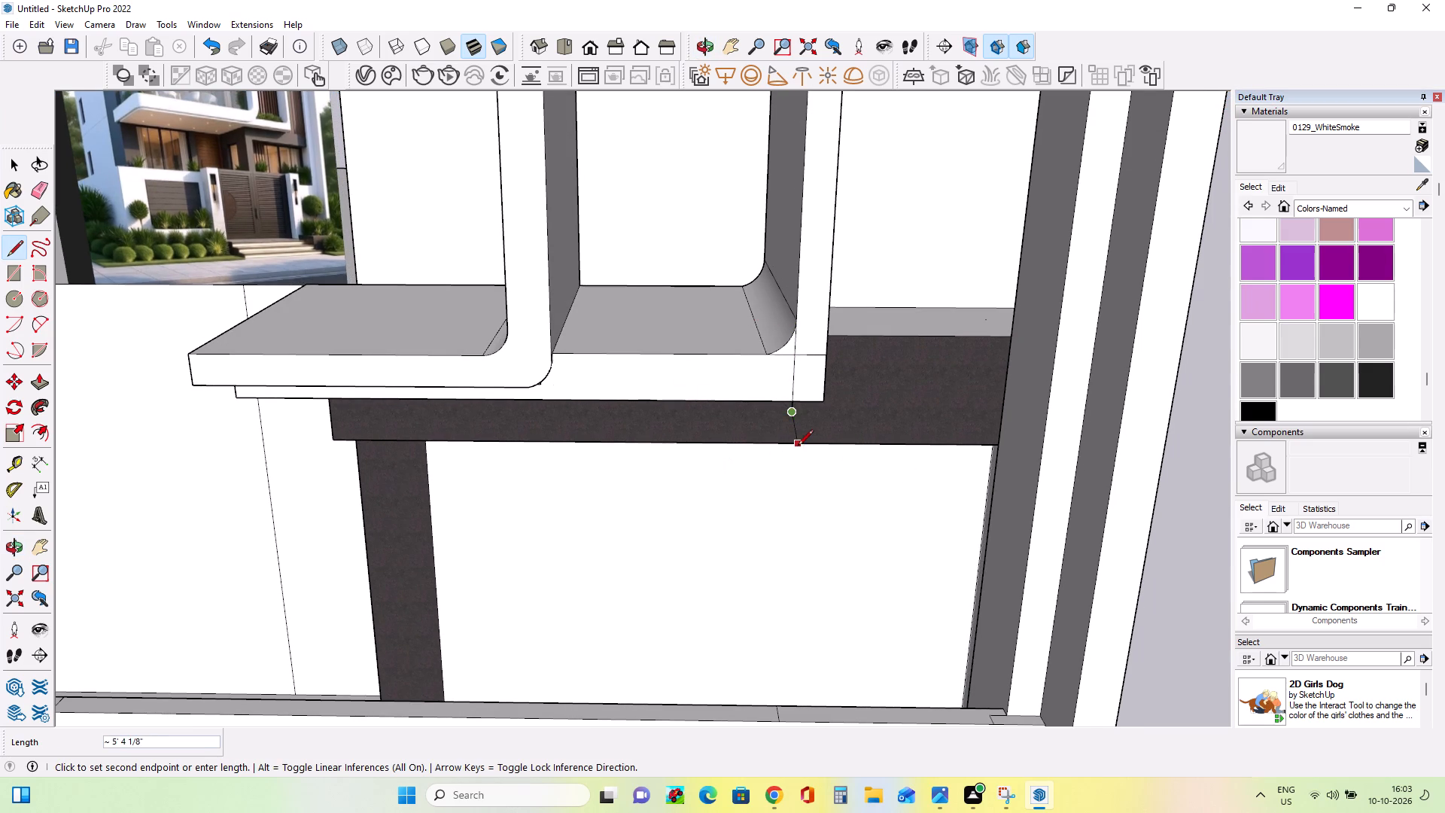
key("Escape")
Erase the end of the vertical line that overshoots below the rear frame's bottom edge.
left_click(44, 188)
scroll(790, 412, "up", 3)
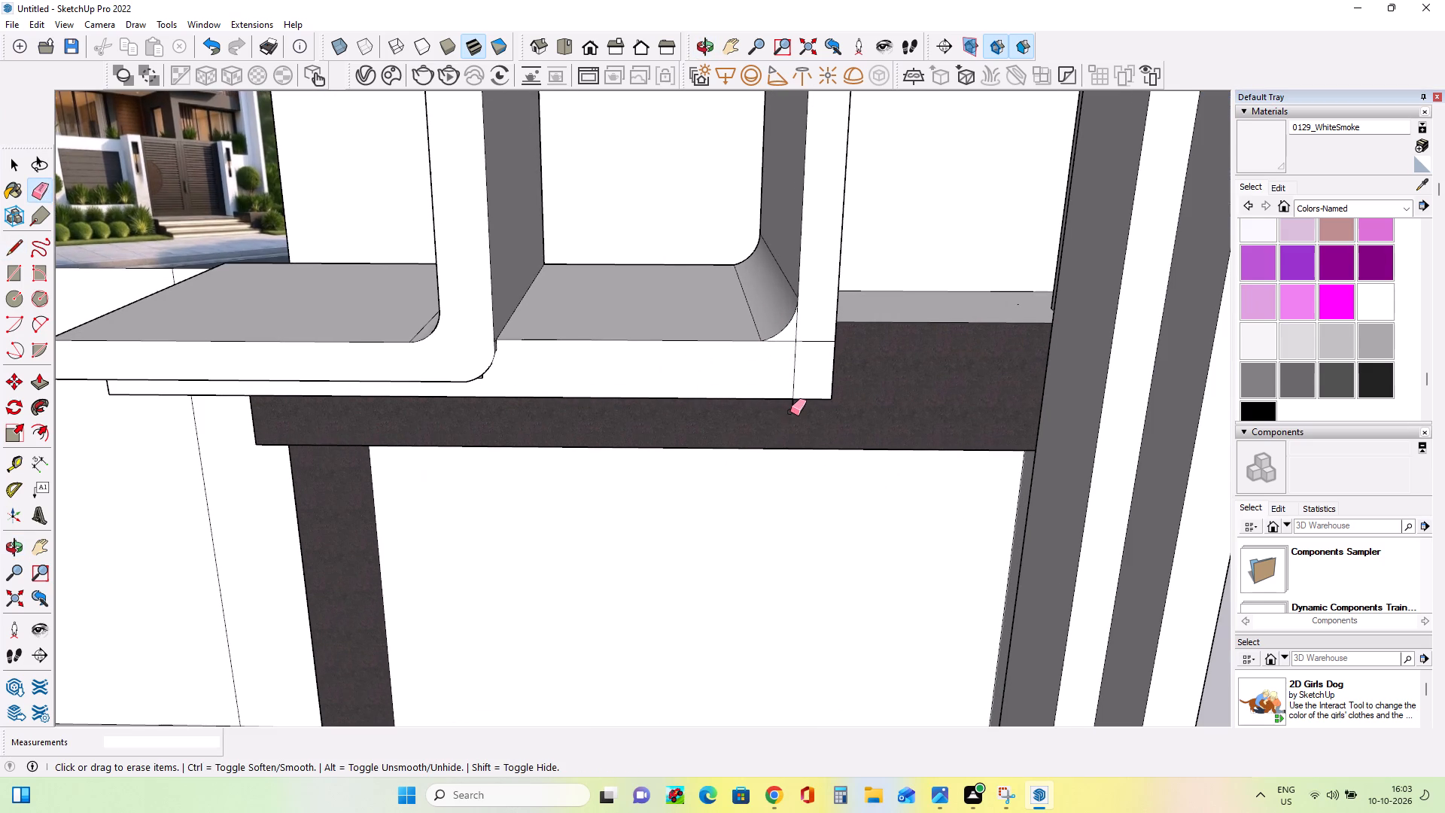
left_click(796, 403)
left_click(791, 405)
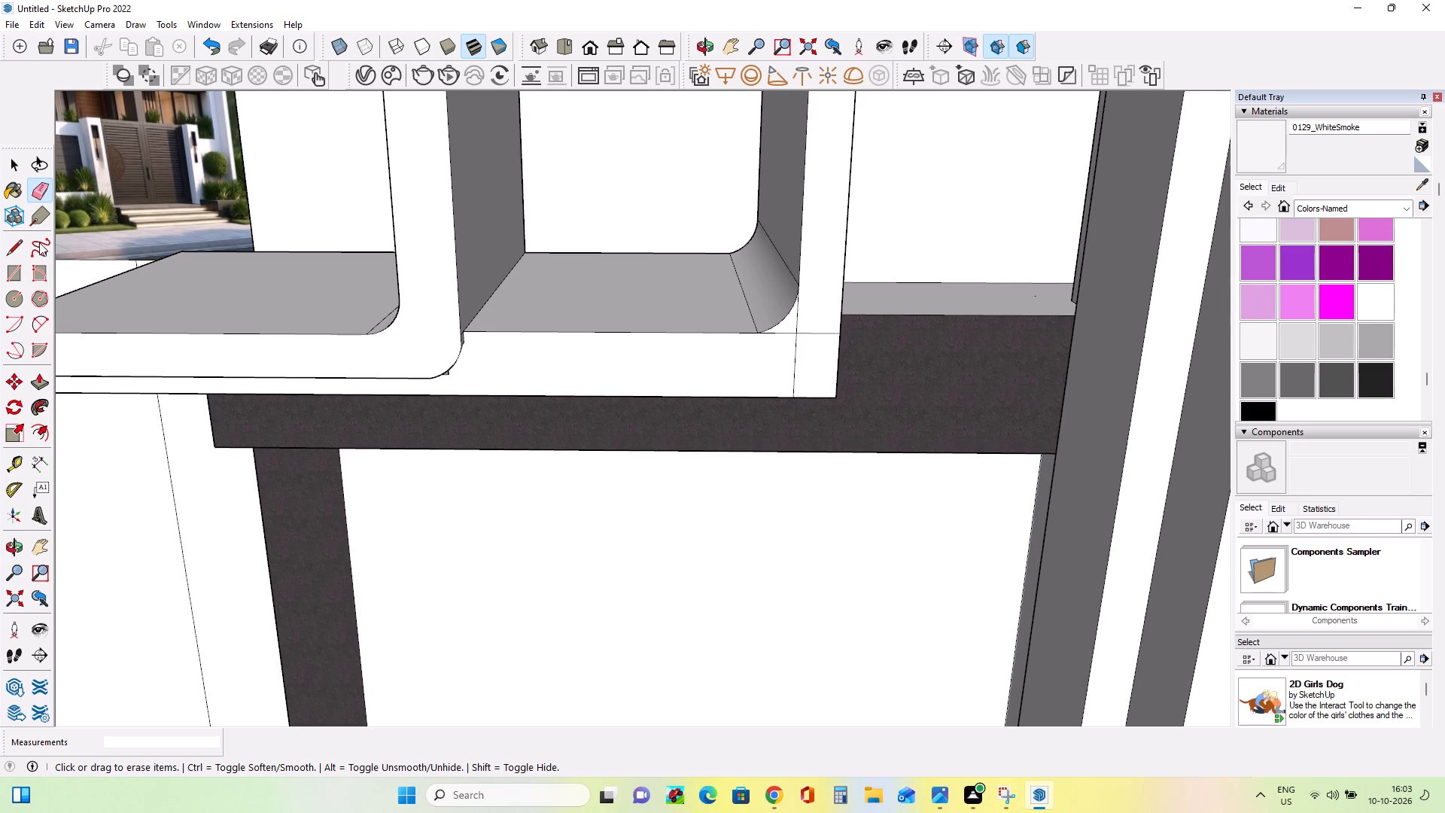
Push/Pull the rear frame's inside-corner fillet piece back 5' 11 1/16" to square off the corner.
left_click(41, 385)
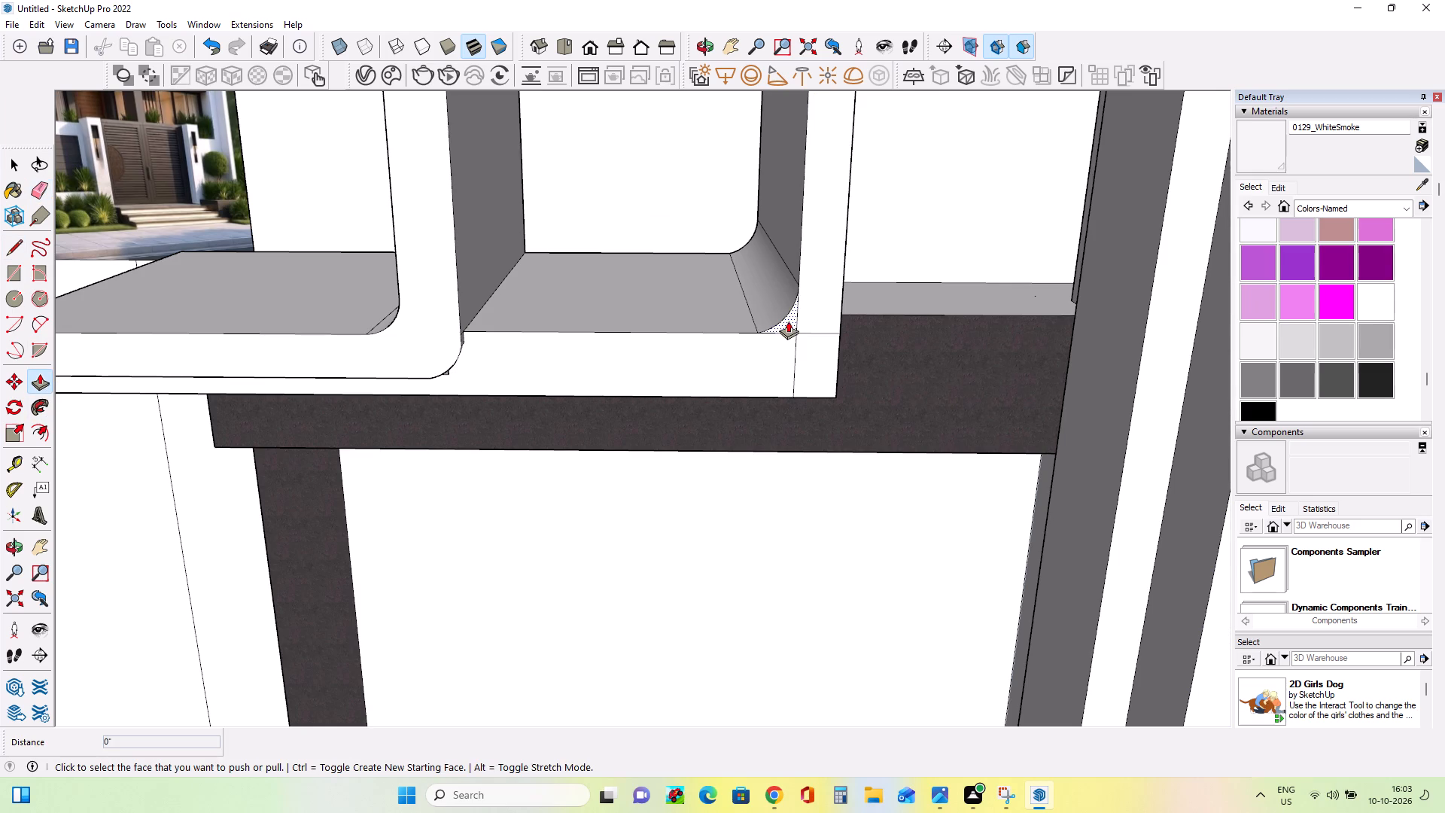
left_click(789, 321)
left_click(696, 228)
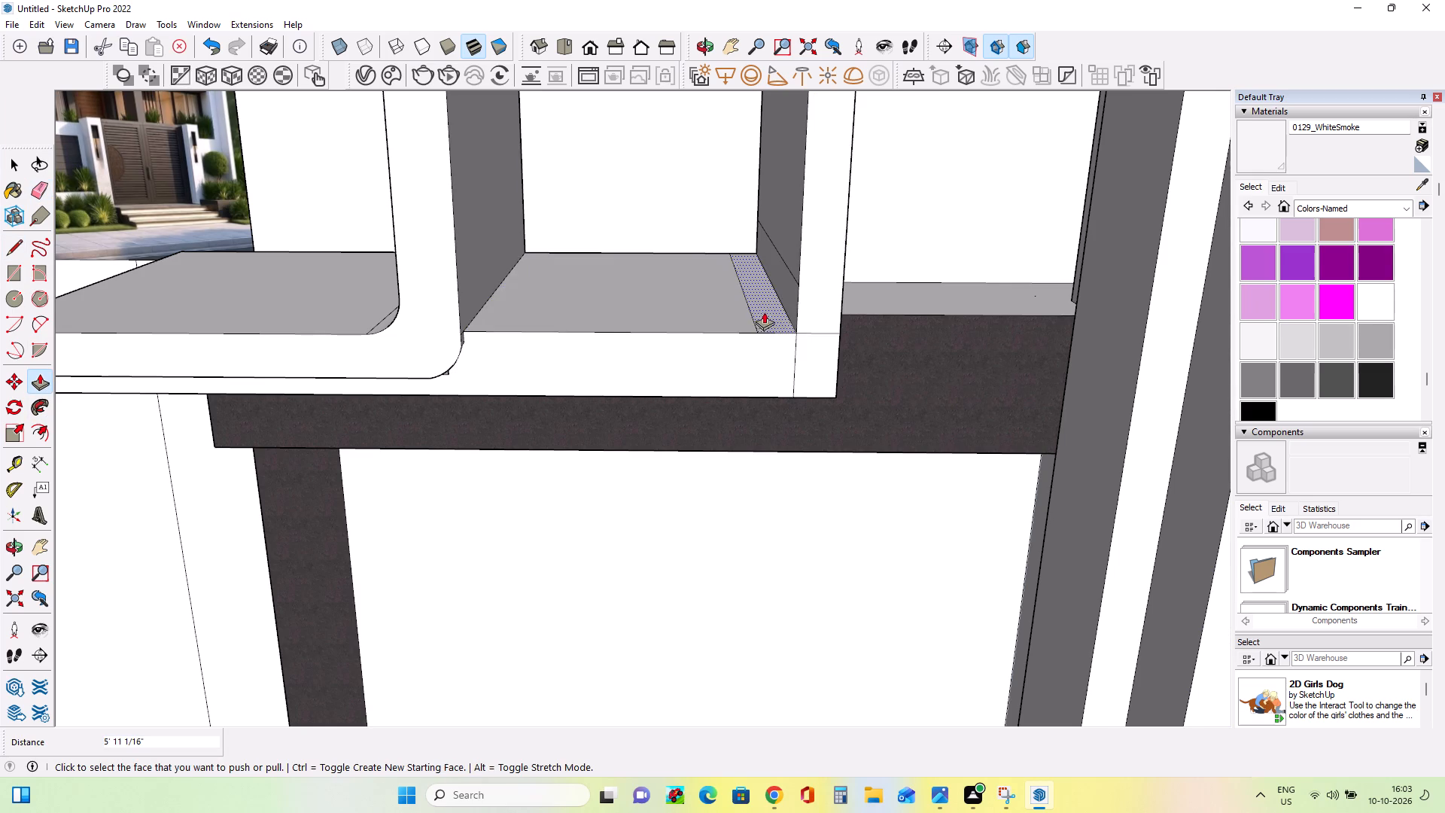
middle_click_drag(765, 316, 803, 339)
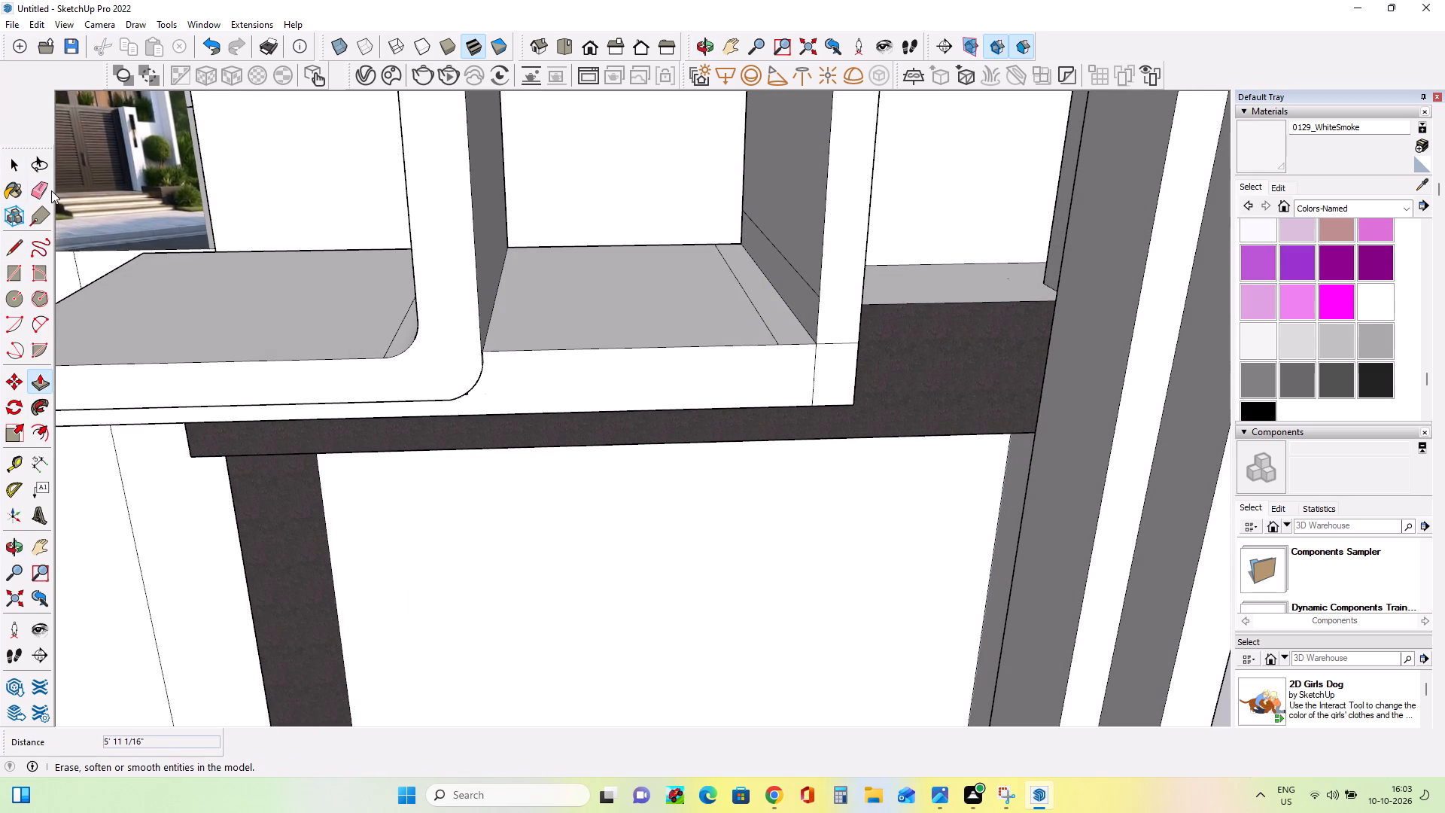
Erase the leftover lines around the rear frame's squared inside corner, on the upright's inner face, slab top and front face.
left_click(51, 190)
left_click(815, 288)
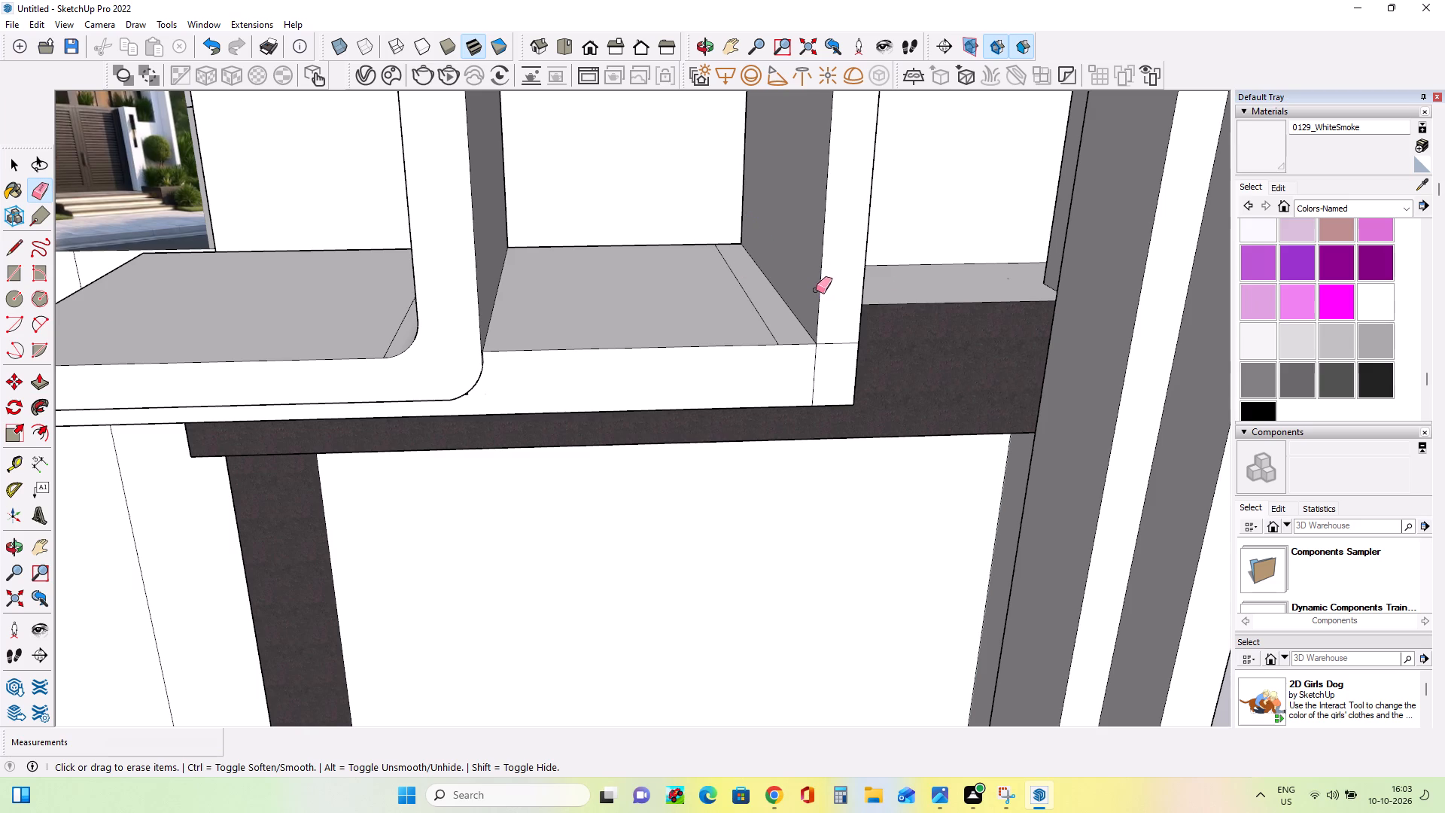
left_click(767, 330)
left_click(811, 373)
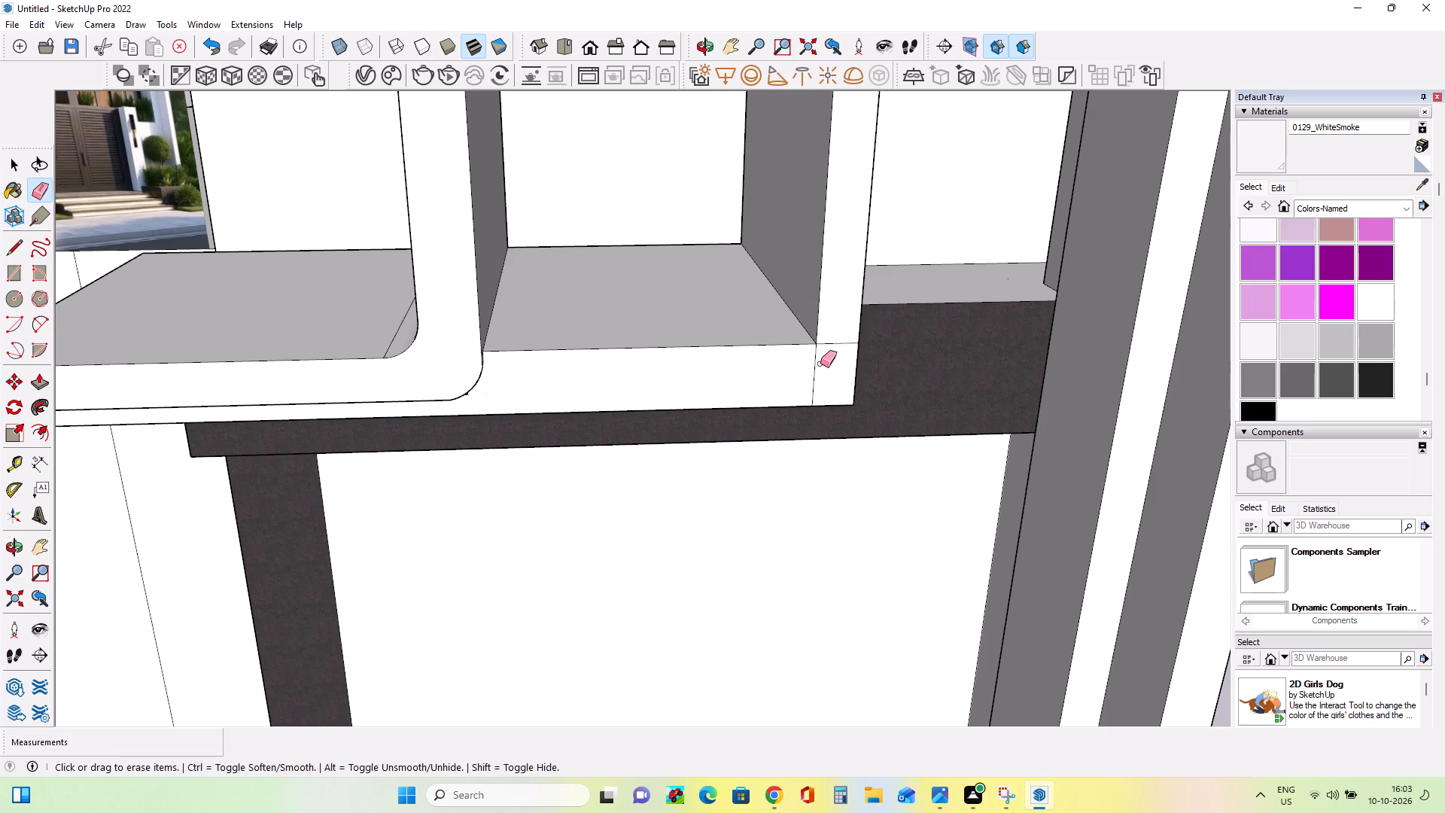
left_click(816, 362)
left_click(829, 346)
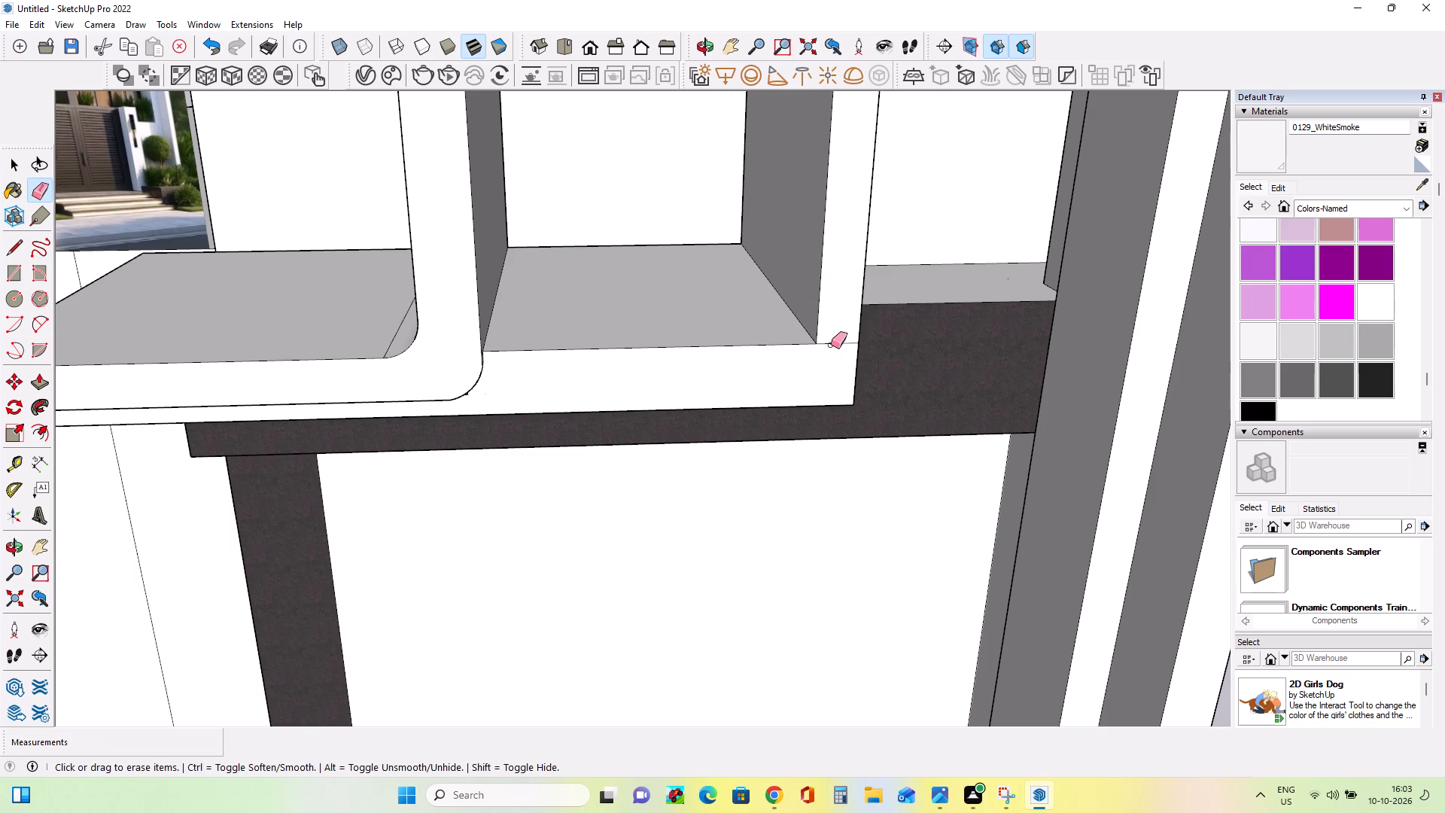
left_click(832, 345)
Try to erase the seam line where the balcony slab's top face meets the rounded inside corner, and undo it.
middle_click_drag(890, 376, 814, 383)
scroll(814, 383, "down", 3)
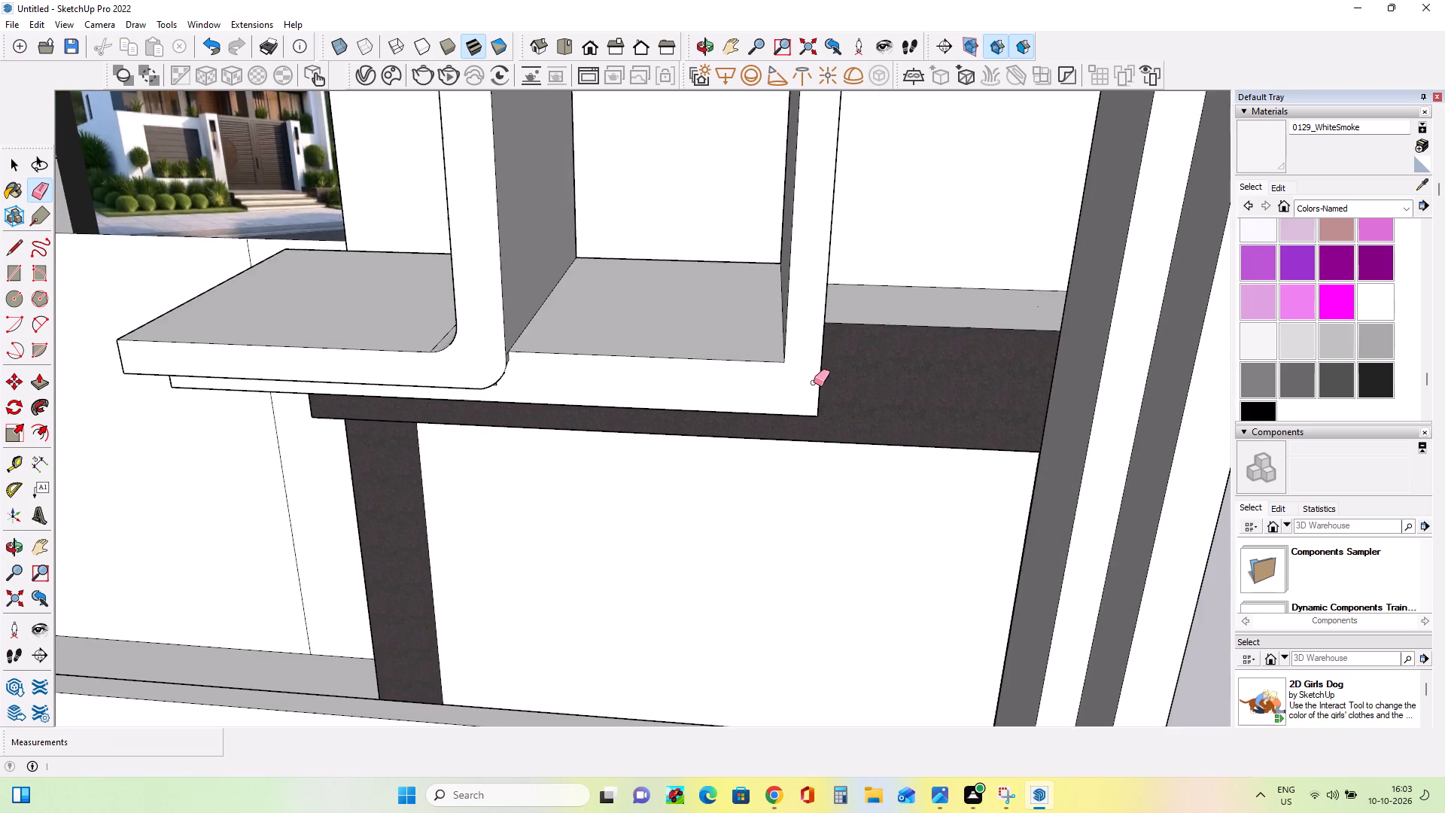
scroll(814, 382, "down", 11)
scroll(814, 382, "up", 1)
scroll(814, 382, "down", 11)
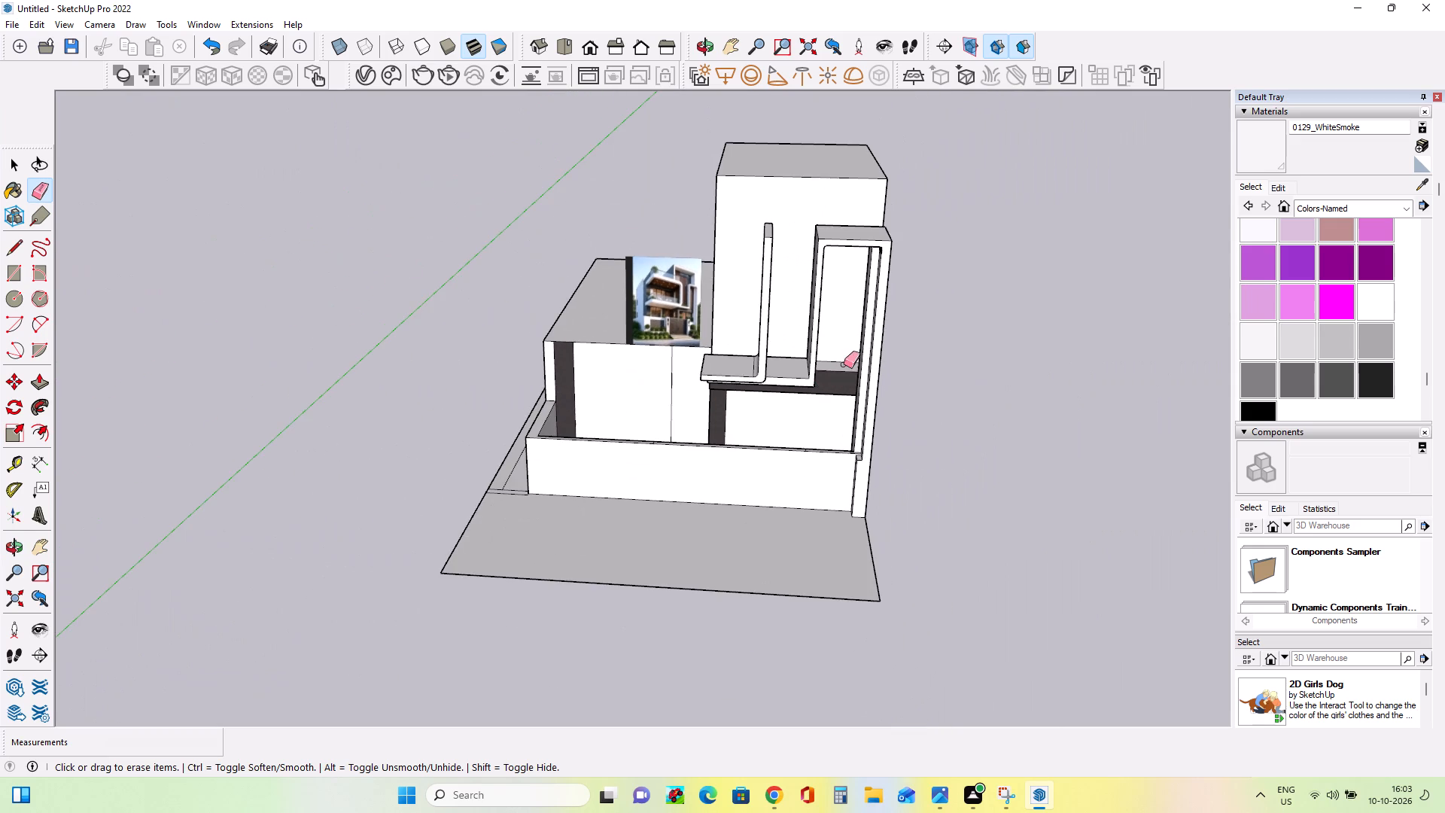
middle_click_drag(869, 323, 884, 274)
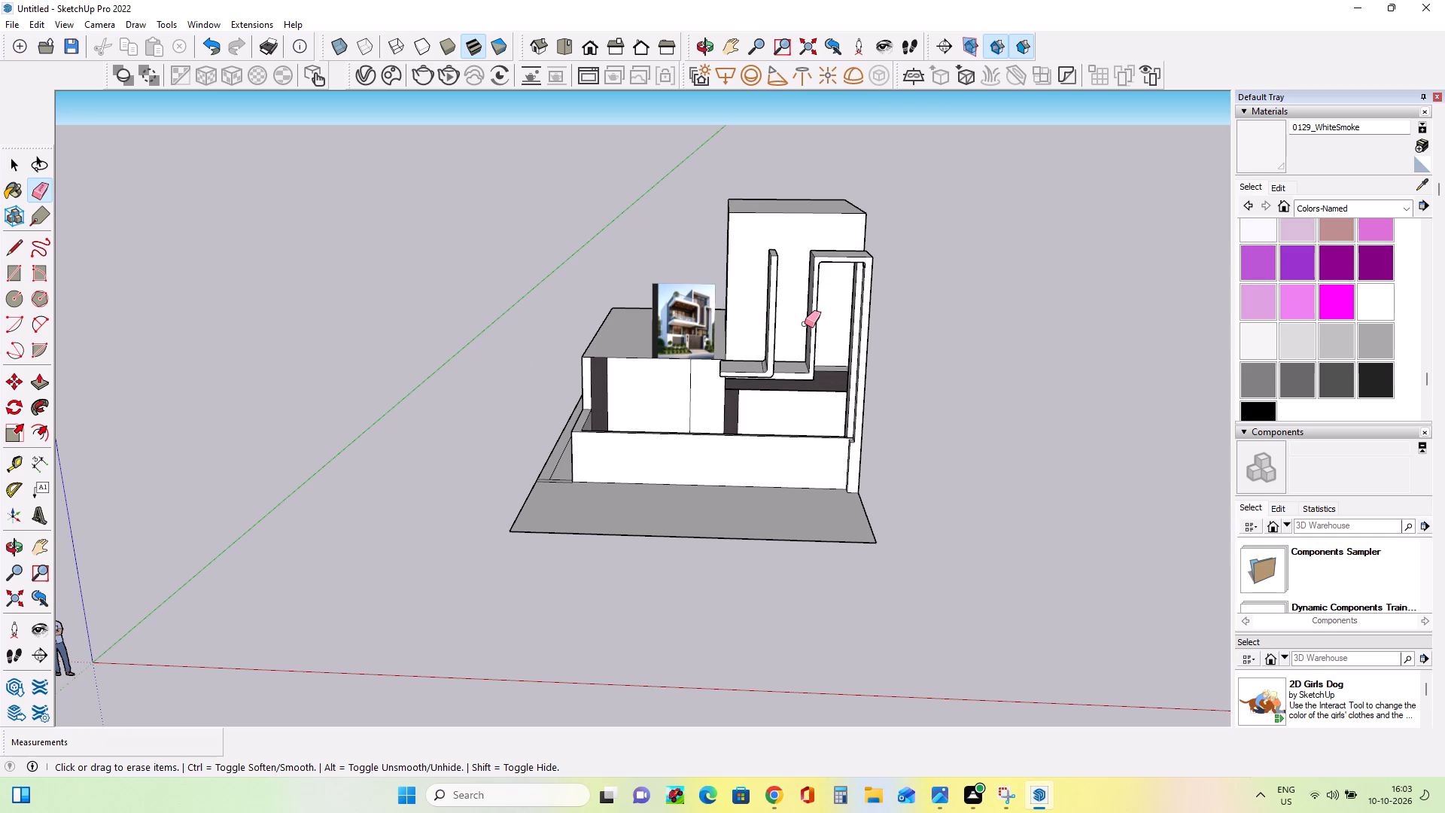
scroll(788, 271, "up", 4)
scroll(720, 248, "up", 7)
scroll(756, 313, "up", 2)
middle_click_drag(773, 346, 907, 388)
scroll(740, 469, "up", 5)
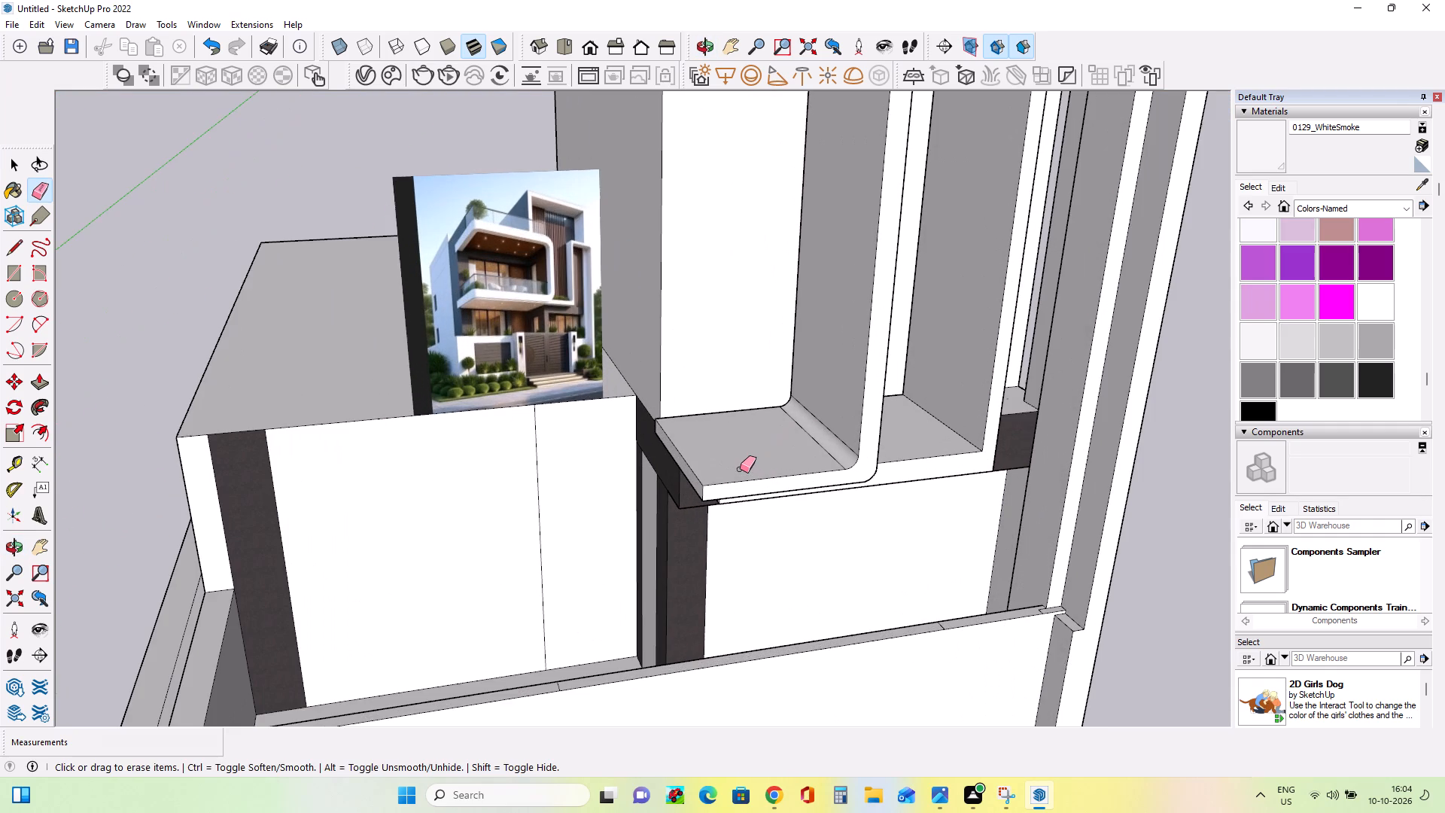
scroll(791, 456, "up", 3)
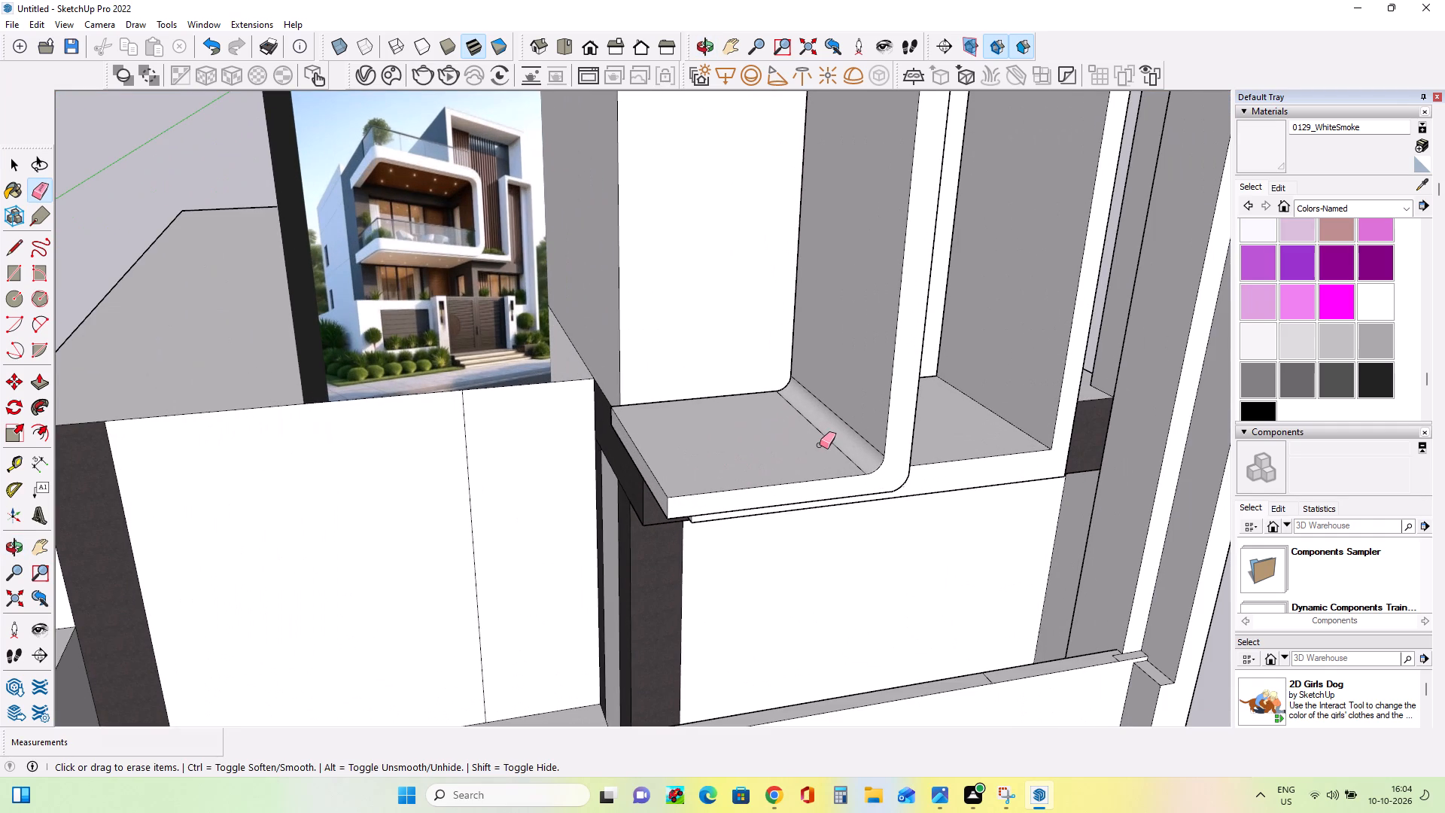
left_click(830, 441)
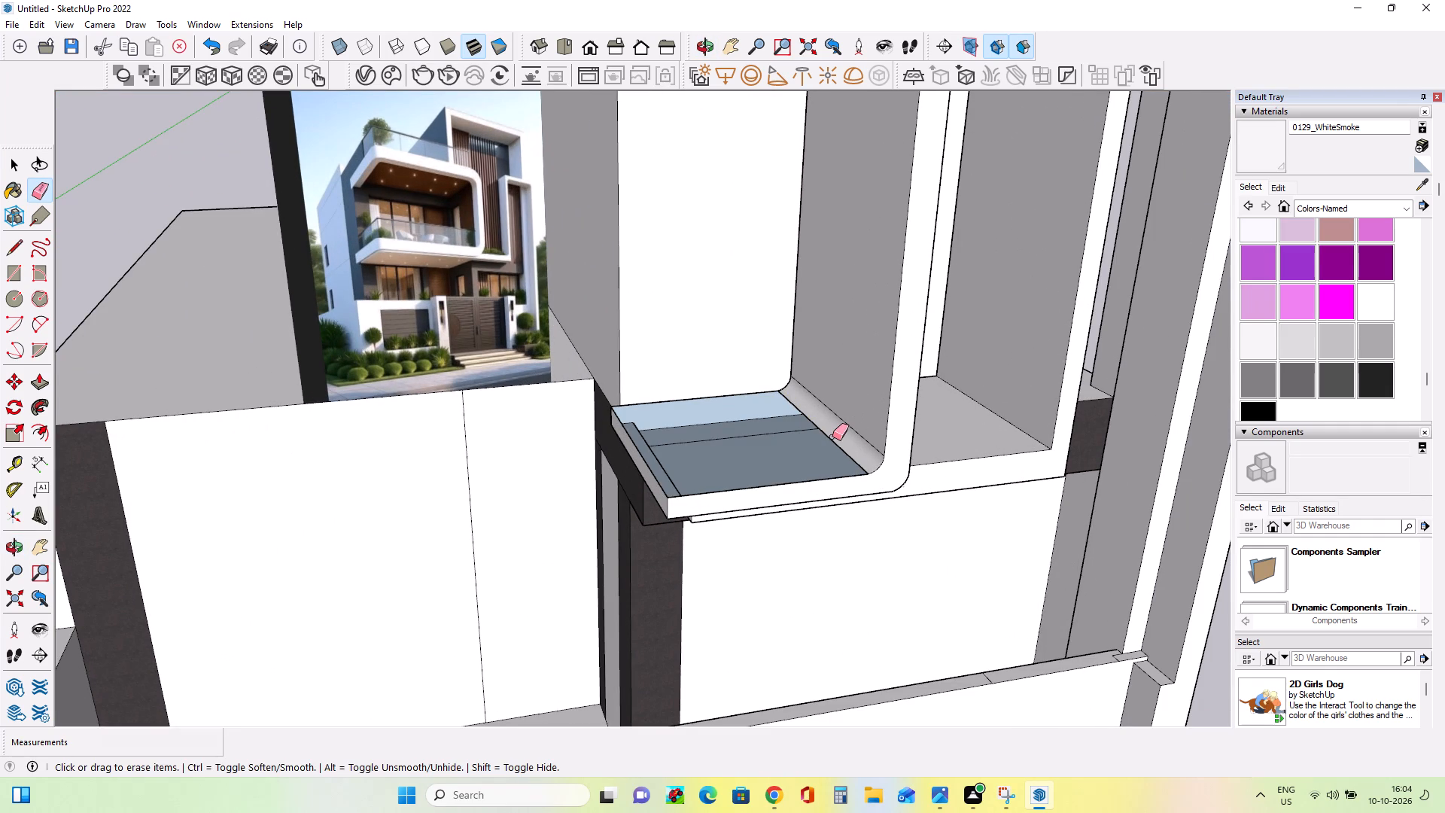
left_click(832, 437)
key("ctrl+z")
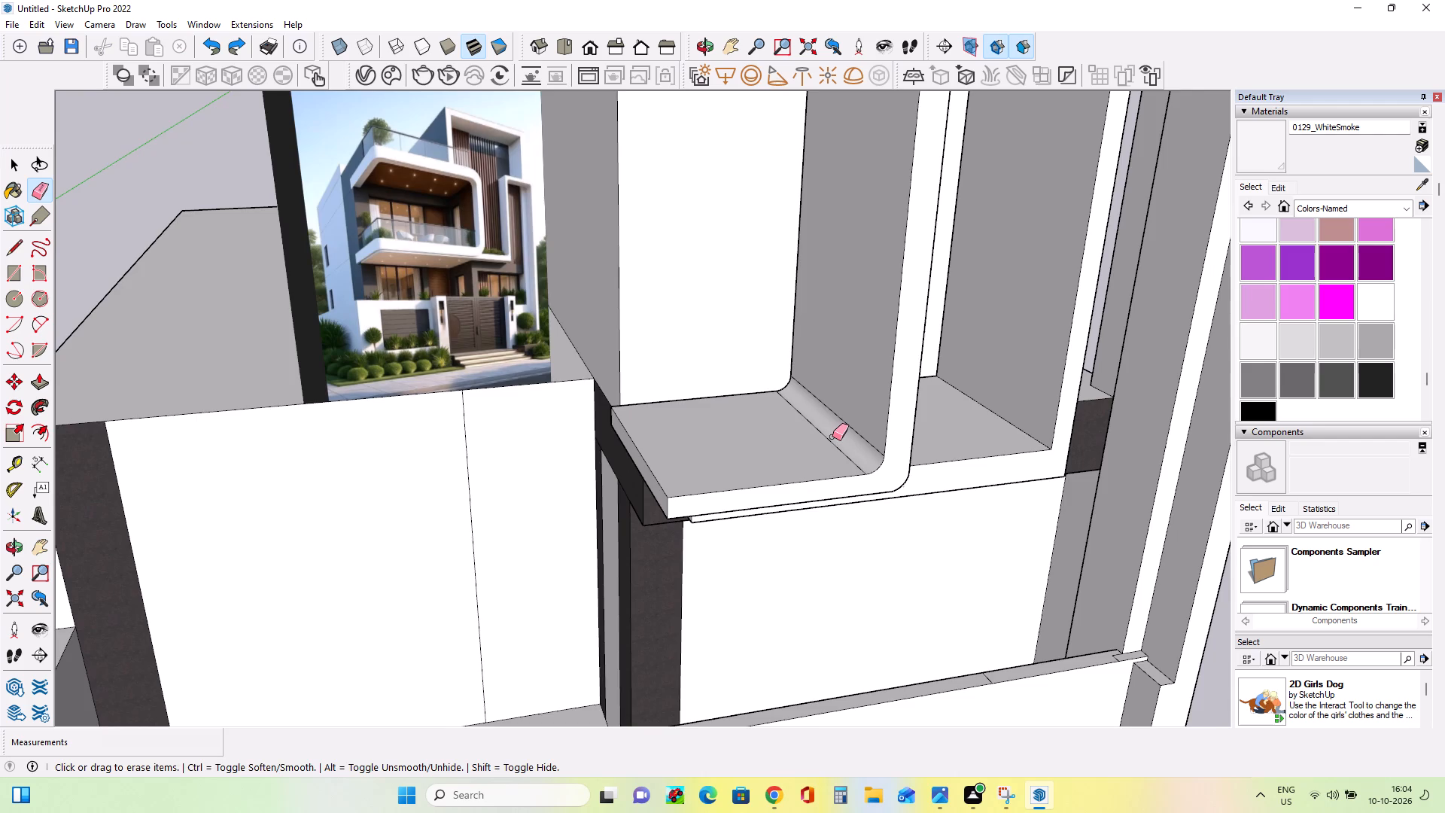
Examine the balcony slab and frame in the reference image and compare them with the model.
middle_click_drag(832, 437, 771, 437)
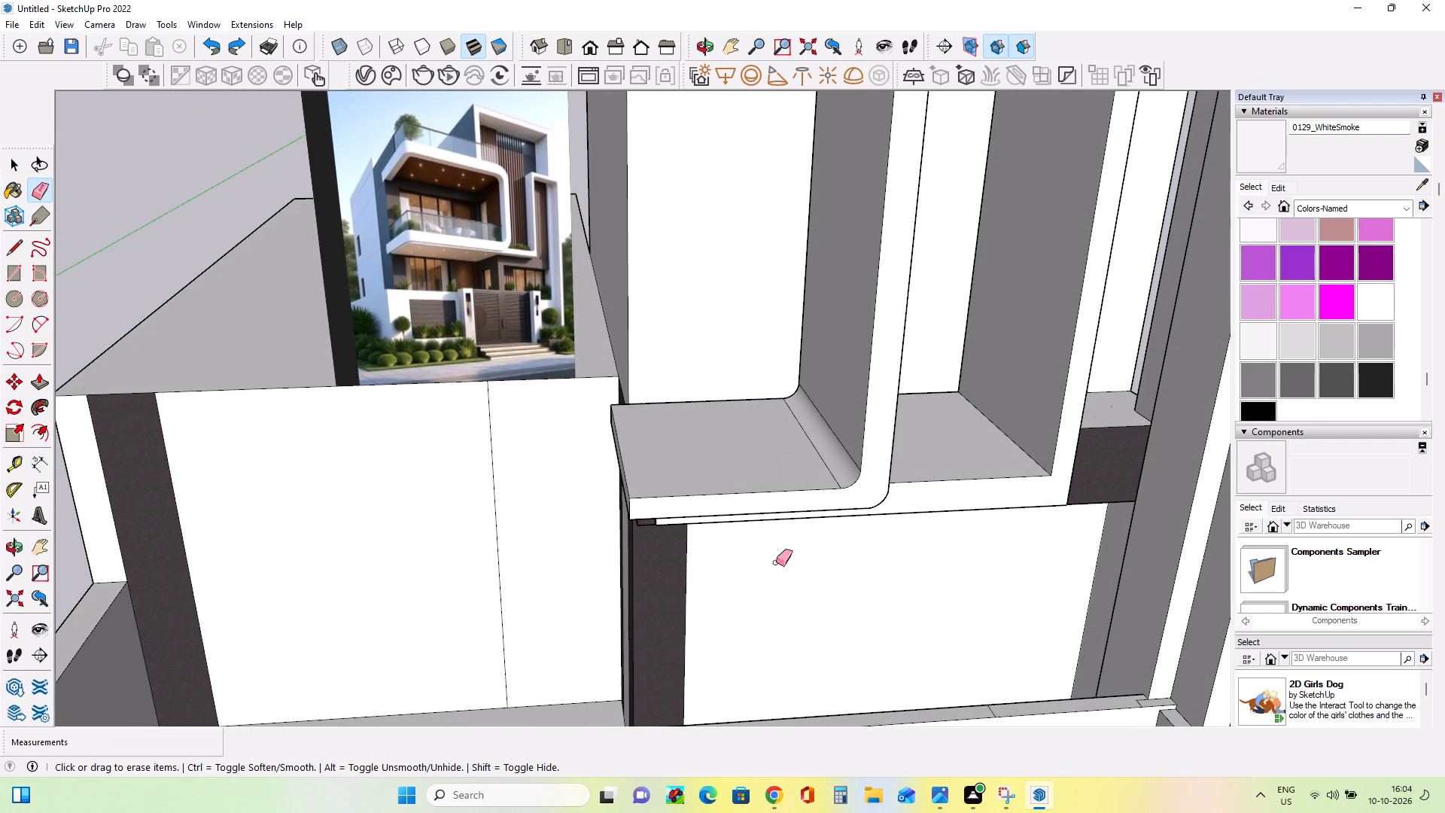
scroll(461, 219, "up", 15)
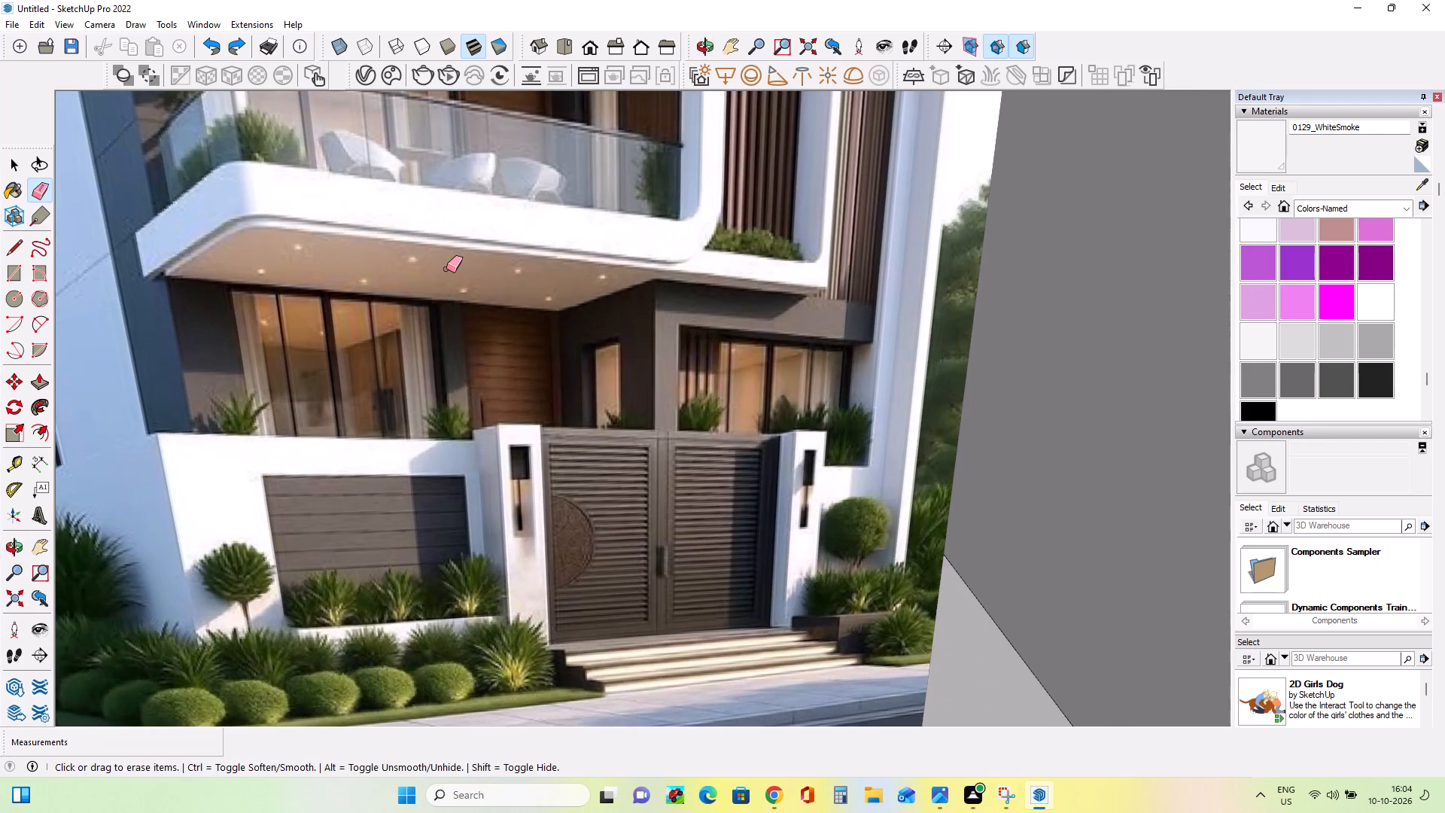
scroll(446, 269, "down", 13)
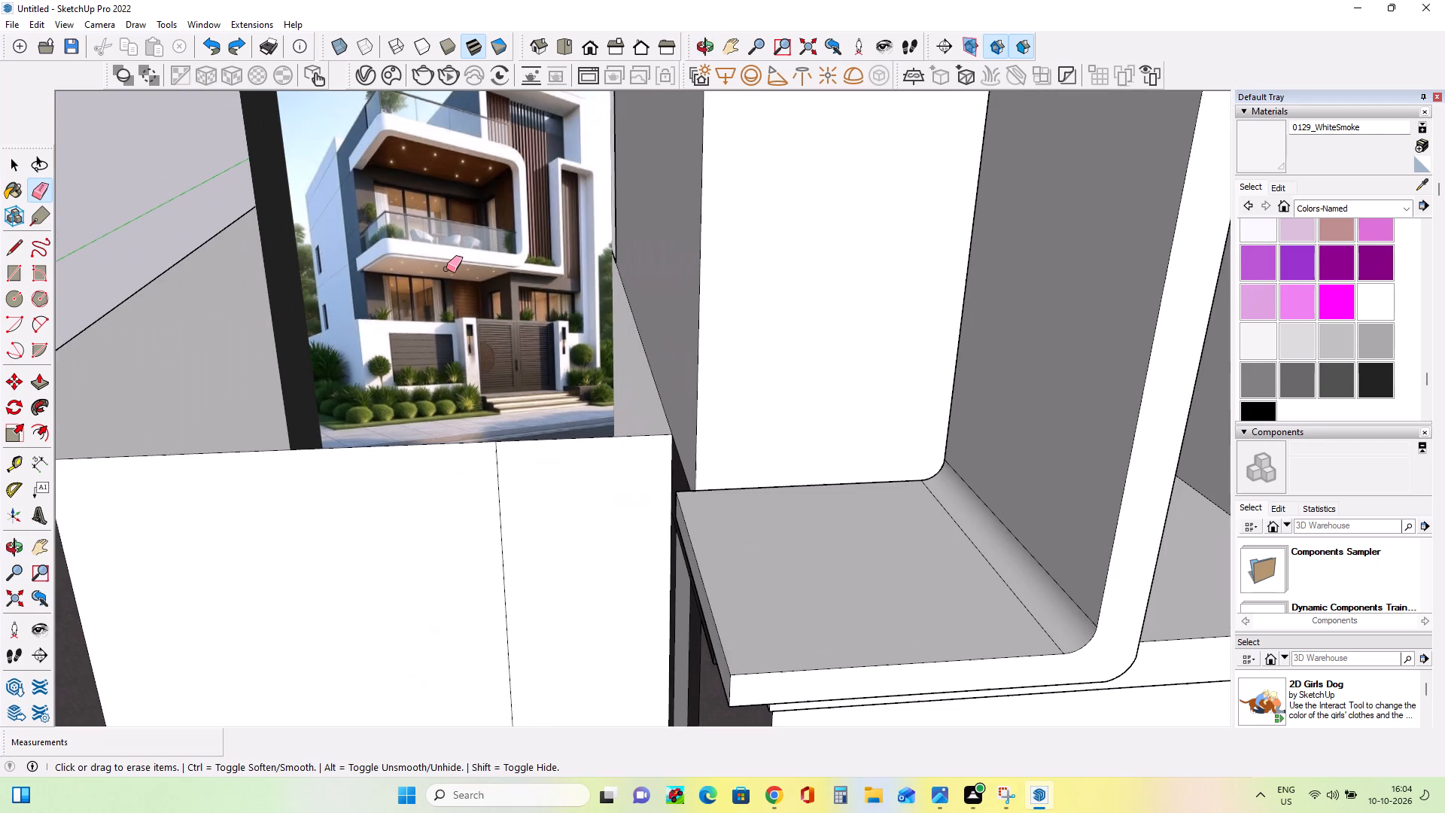
scroll(446, 269, "up", 7)
scroll(446, 269, "down", 9)
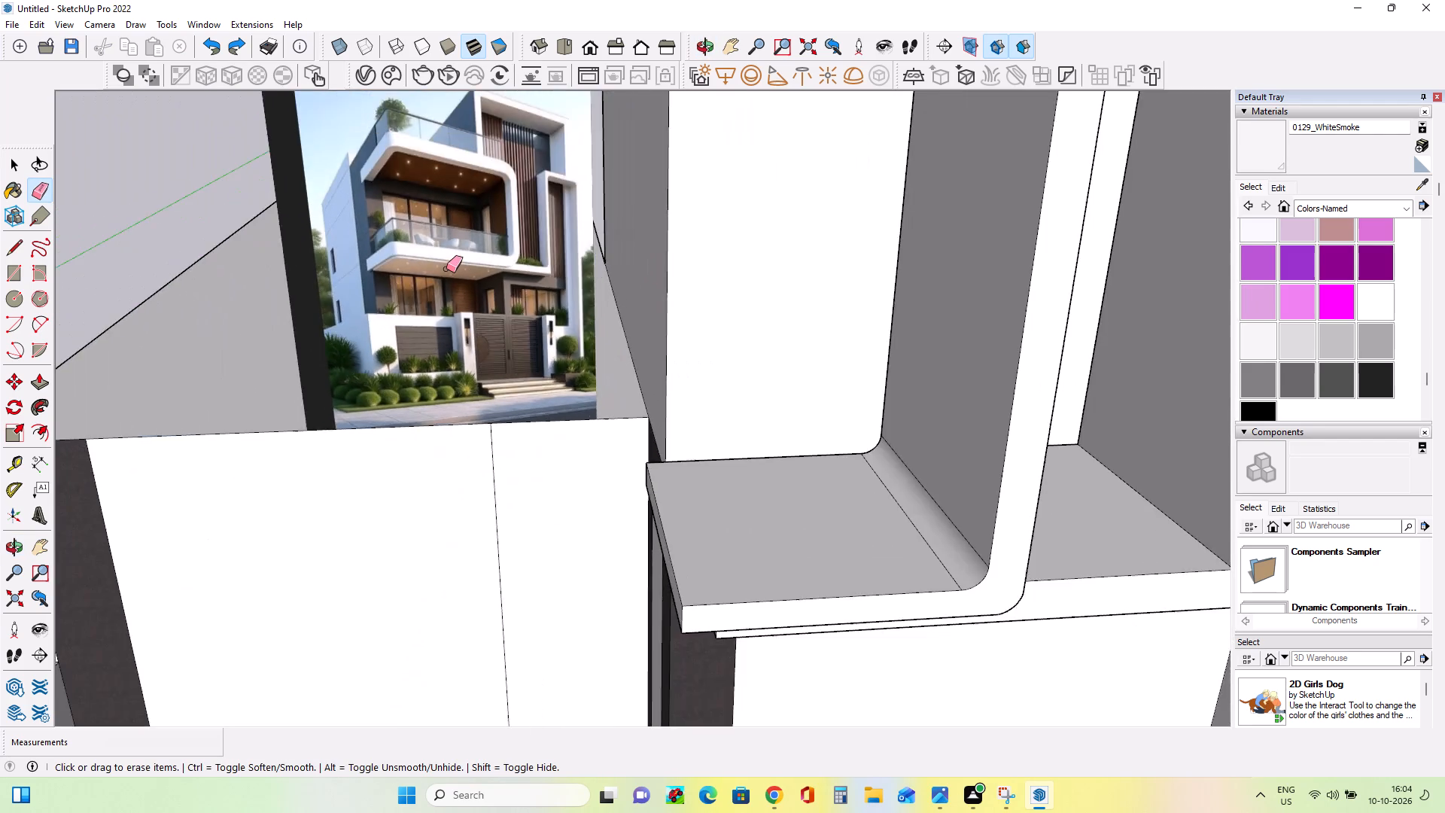
scroll(446, 269, "down", 5)
middle_click_drag(452, 285, 458, 303)
scroll(466, 325, "down", 5)
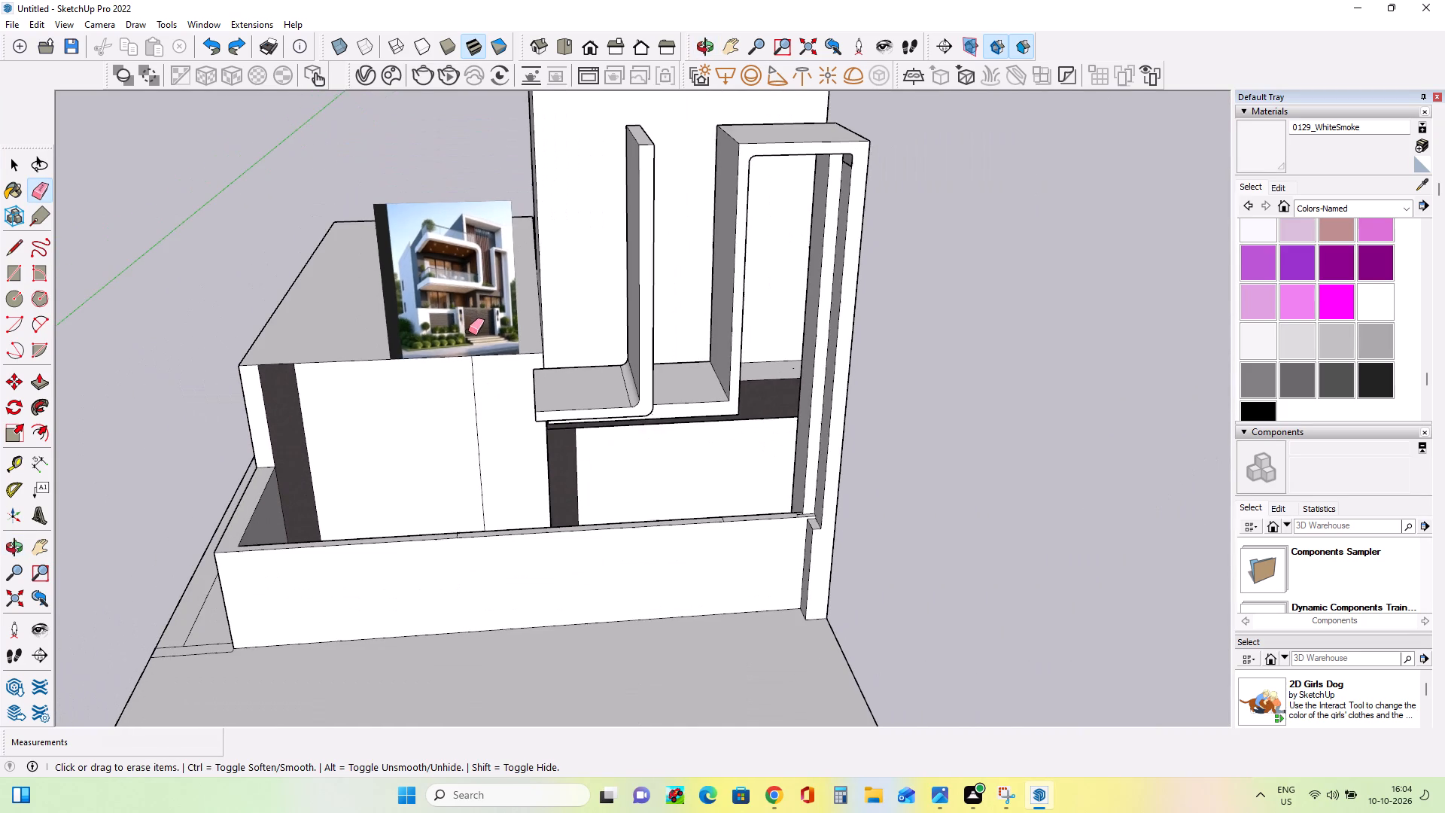
middle_click_drag(475, 339, 503, 395)
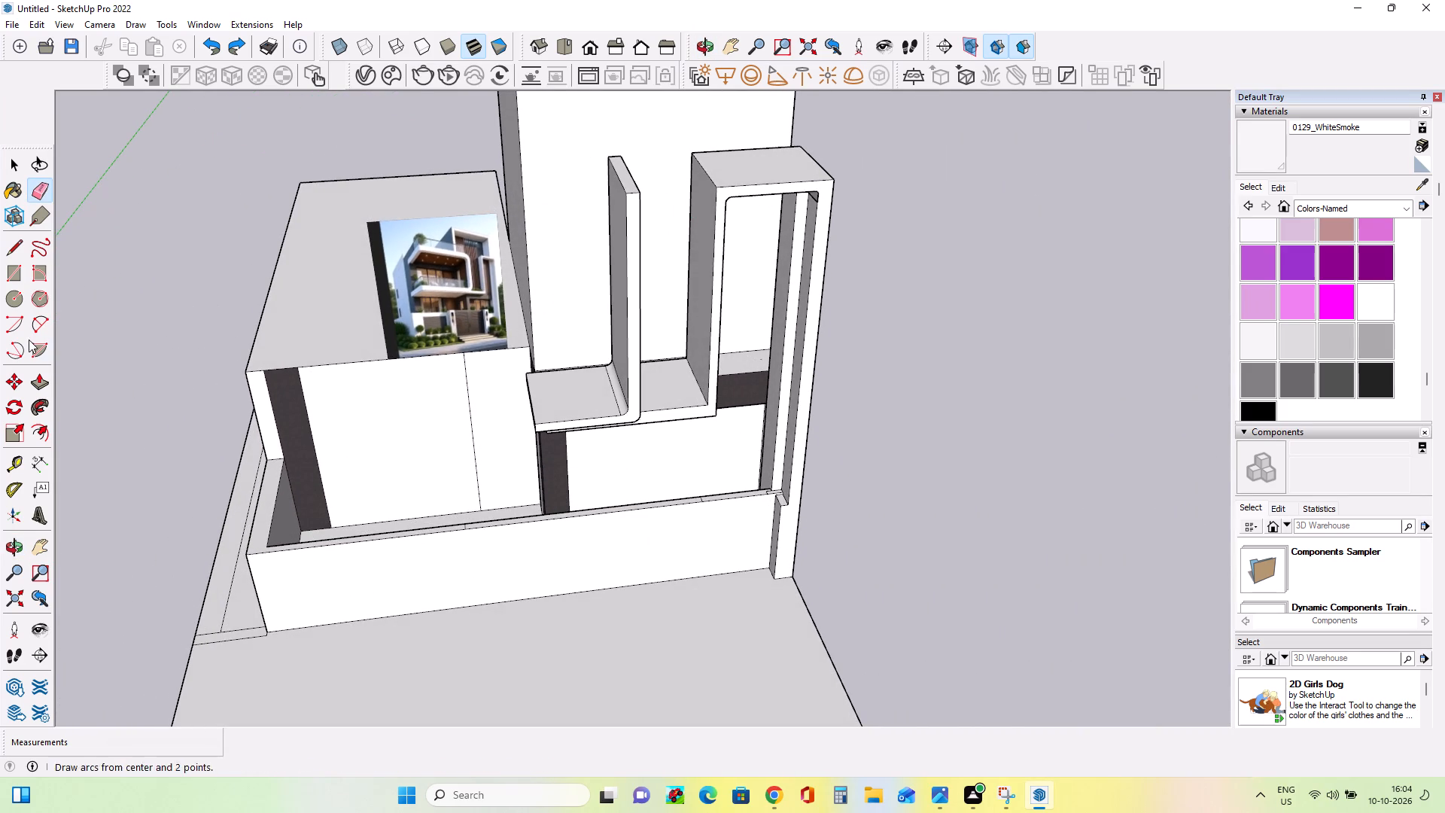
Push/Pull the top face of the balcony frame's upright down 8 11/16".
left_click(40, 381)
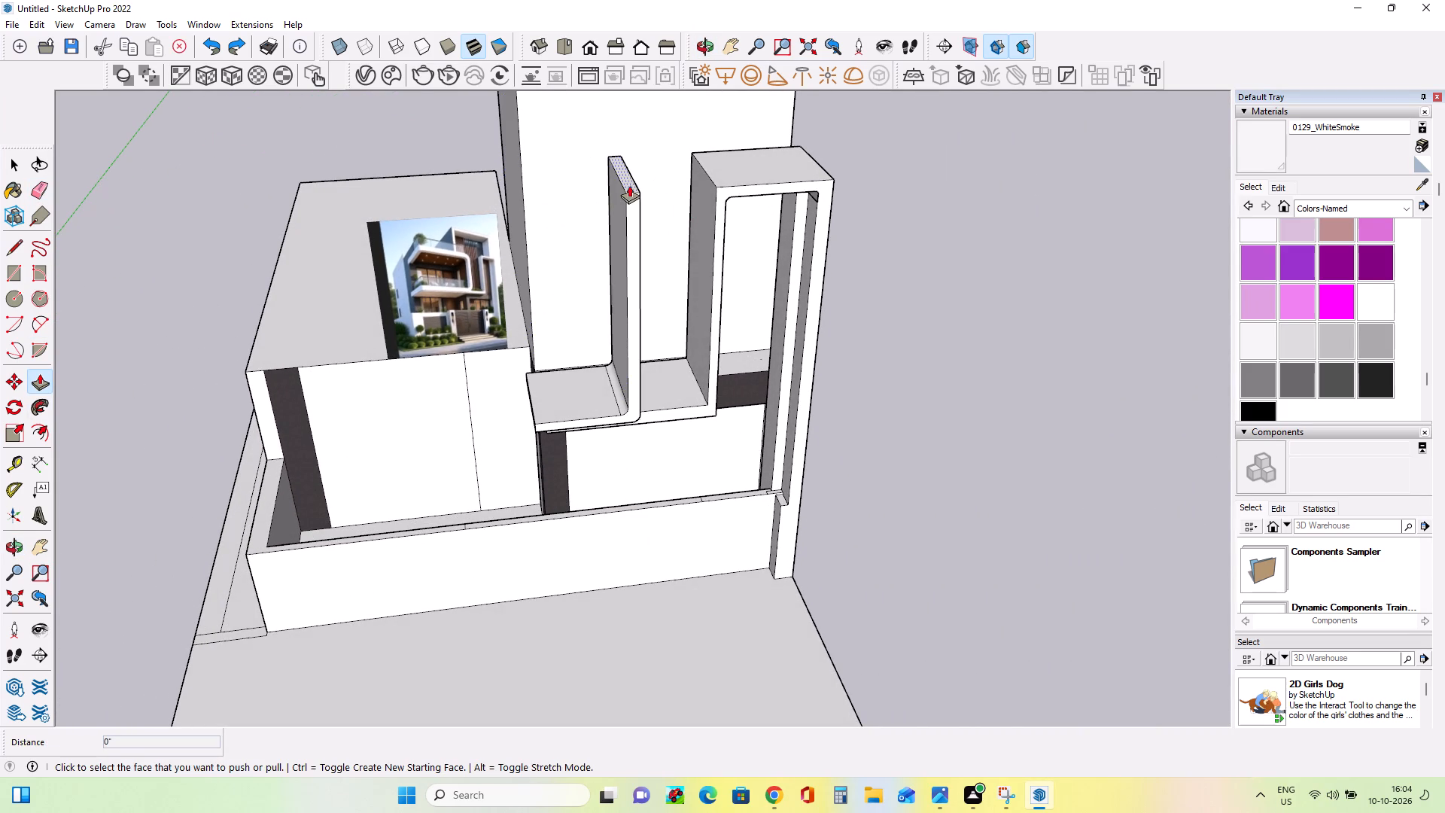
left_click(631, 183)
left_click(631, 196)
Inspect the balcony frame's upright and the rear frame behind it from several angles.
middle_click_drag(661, 268, 762, 162)
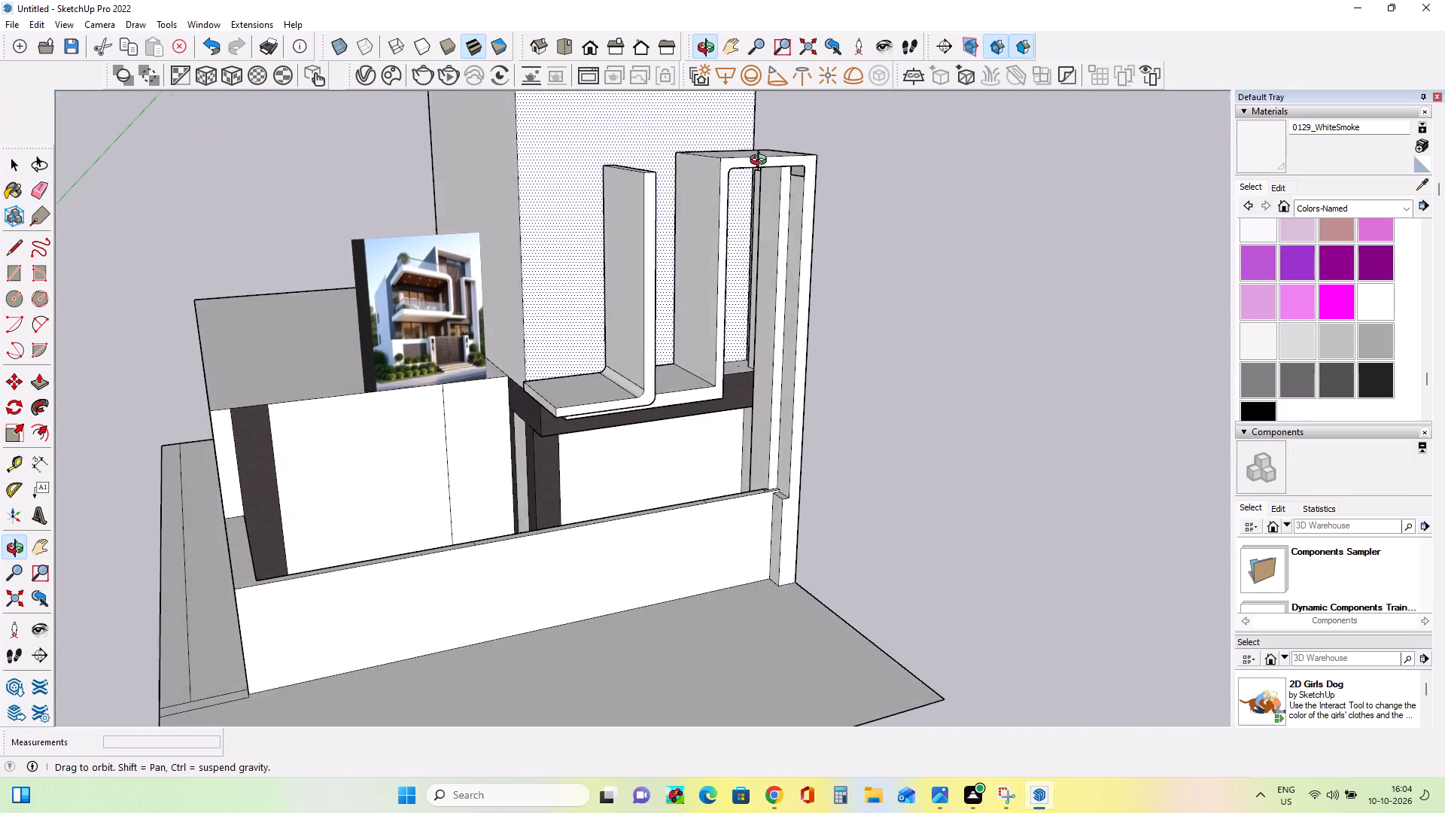
middle_click_drag(762, 162, 762, 160)
middle_click_drag(627, 181, 835, 233)
middle_click_drag(821, 237, 692, 316)
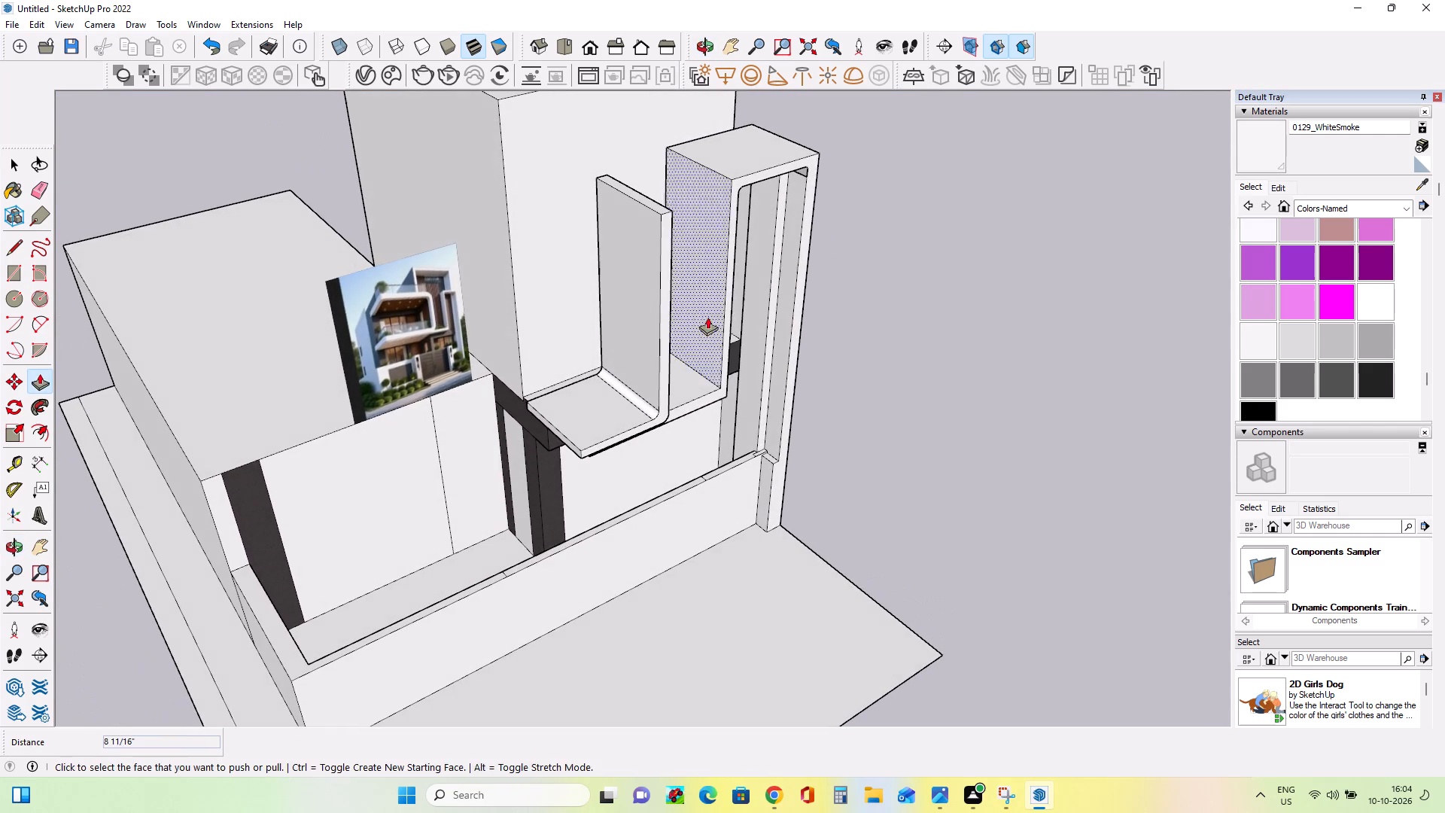
middle_click_drag(692, 309, 858, 336)
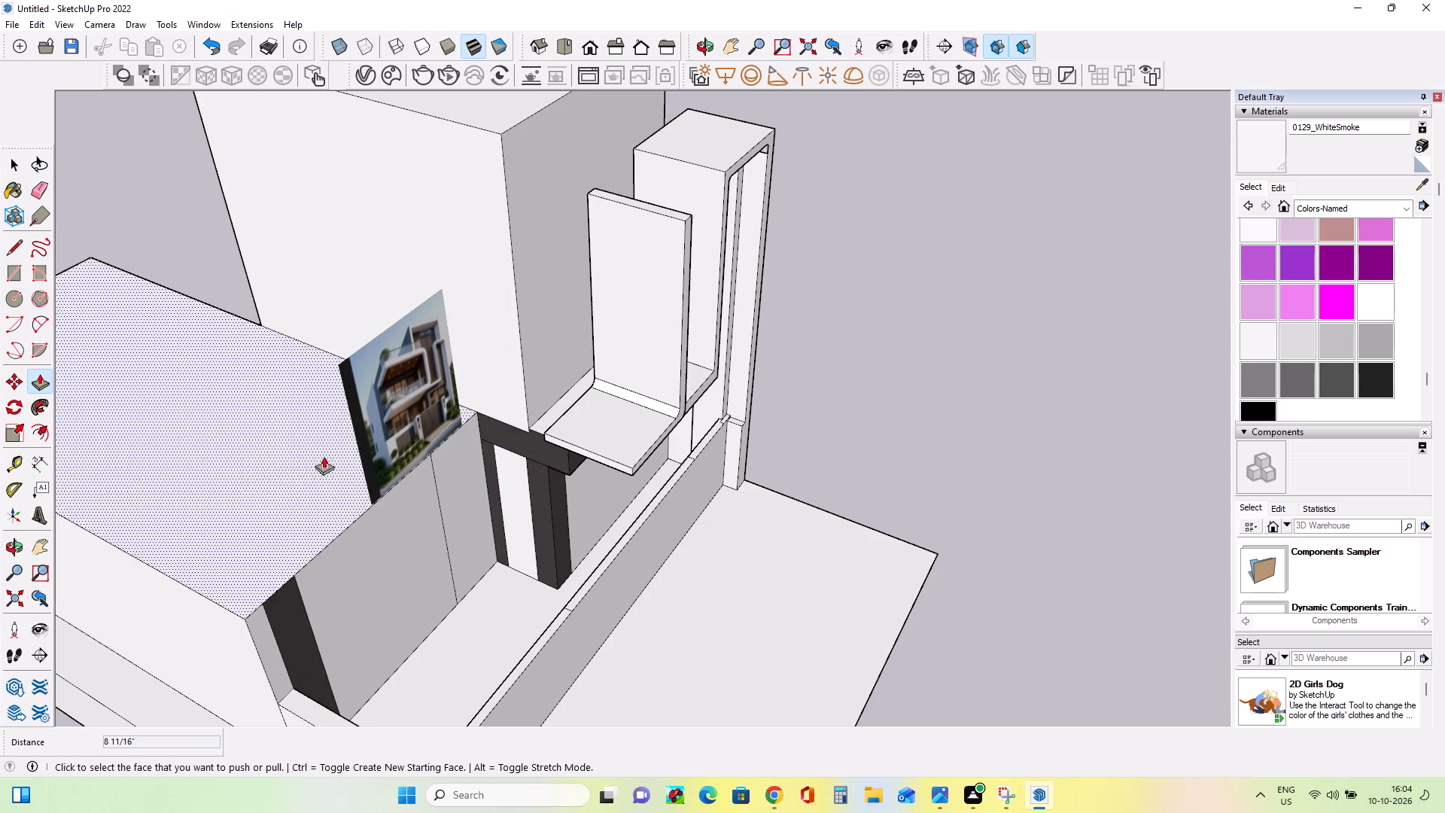
middle_click_drag(659, 382, 611, 431)
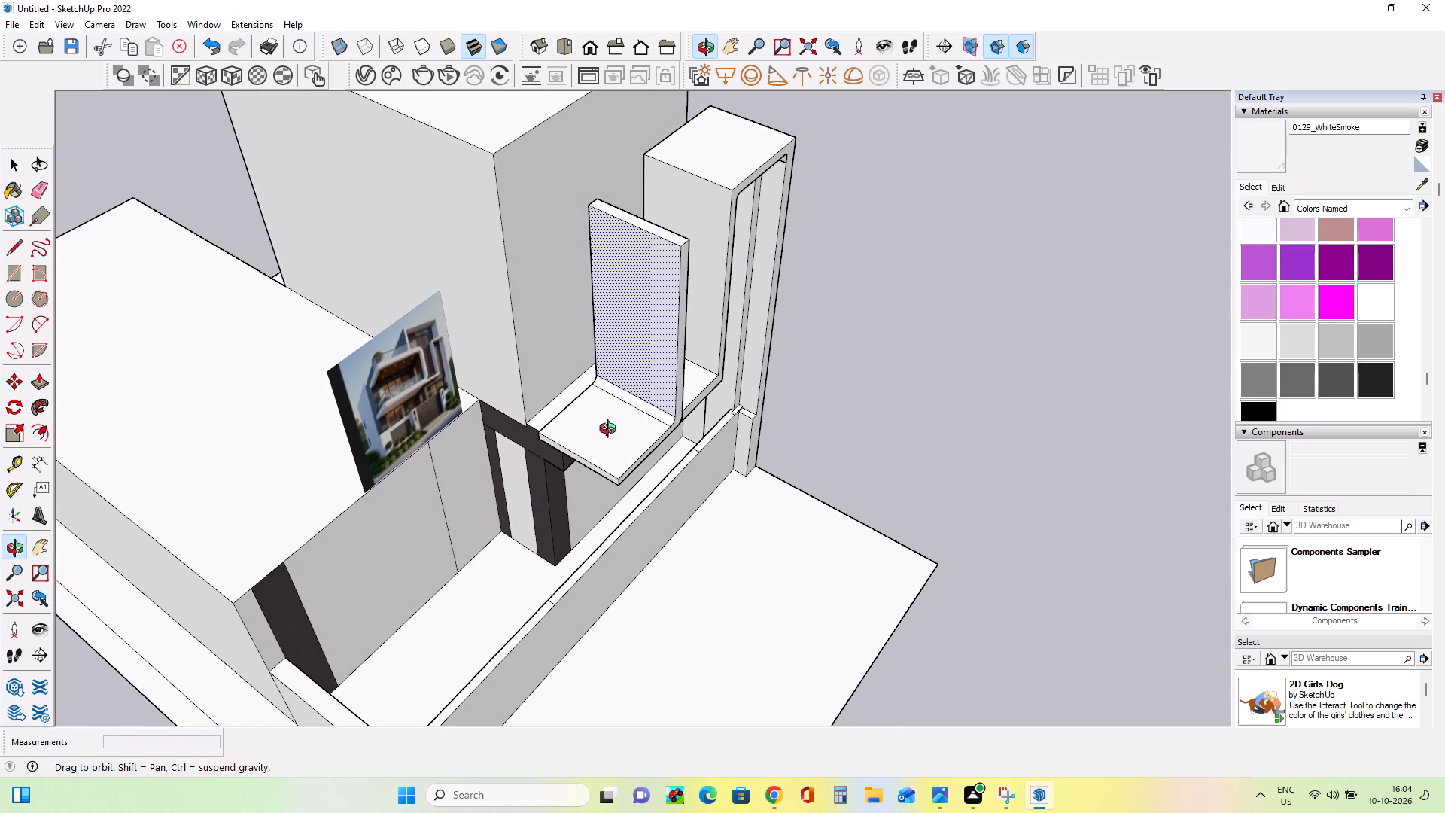
middle_click_drag(611, 431, 612, 431)
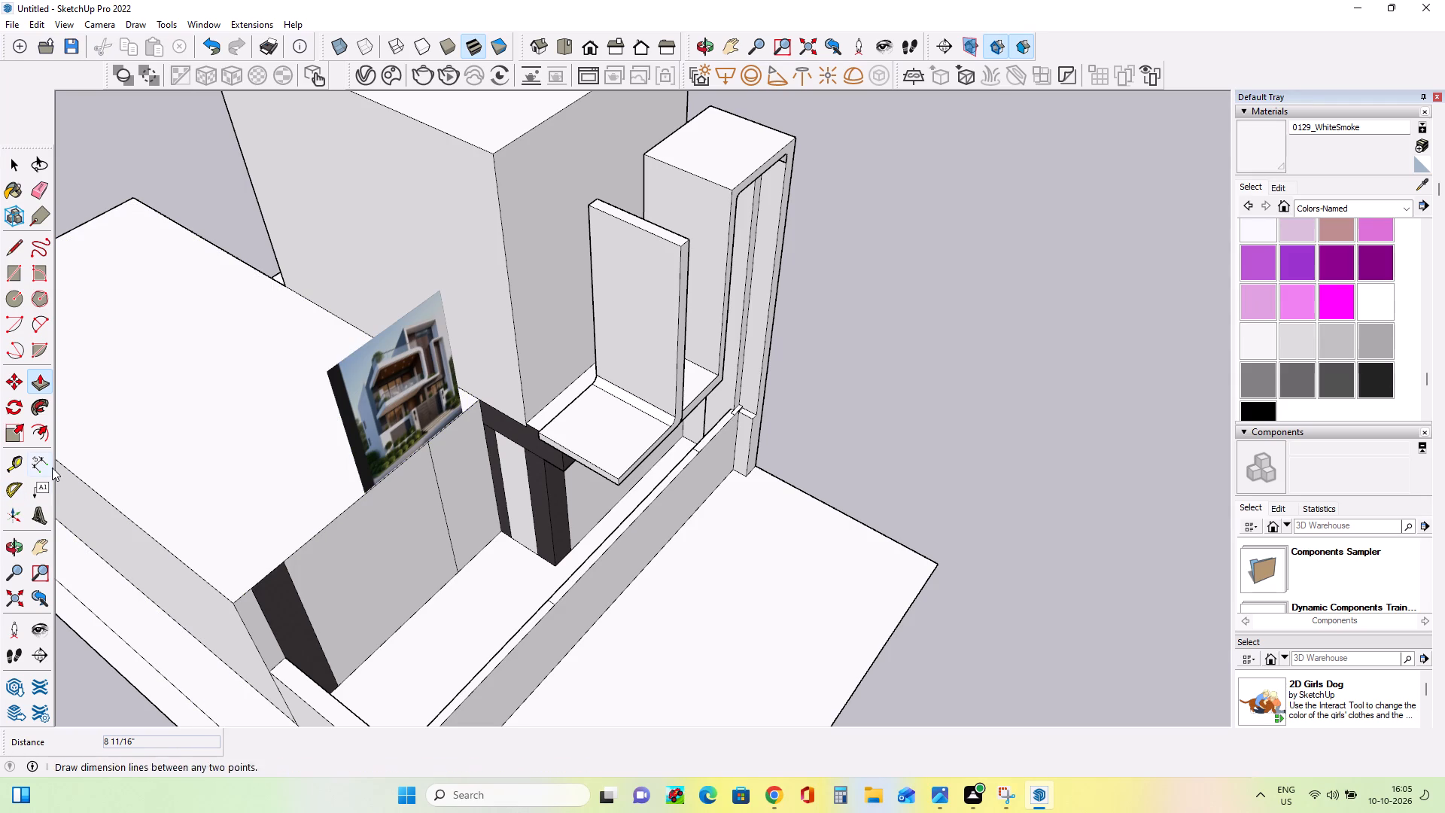
left_click(37, 547)
left_click_drag(426, 532, 388, 611)
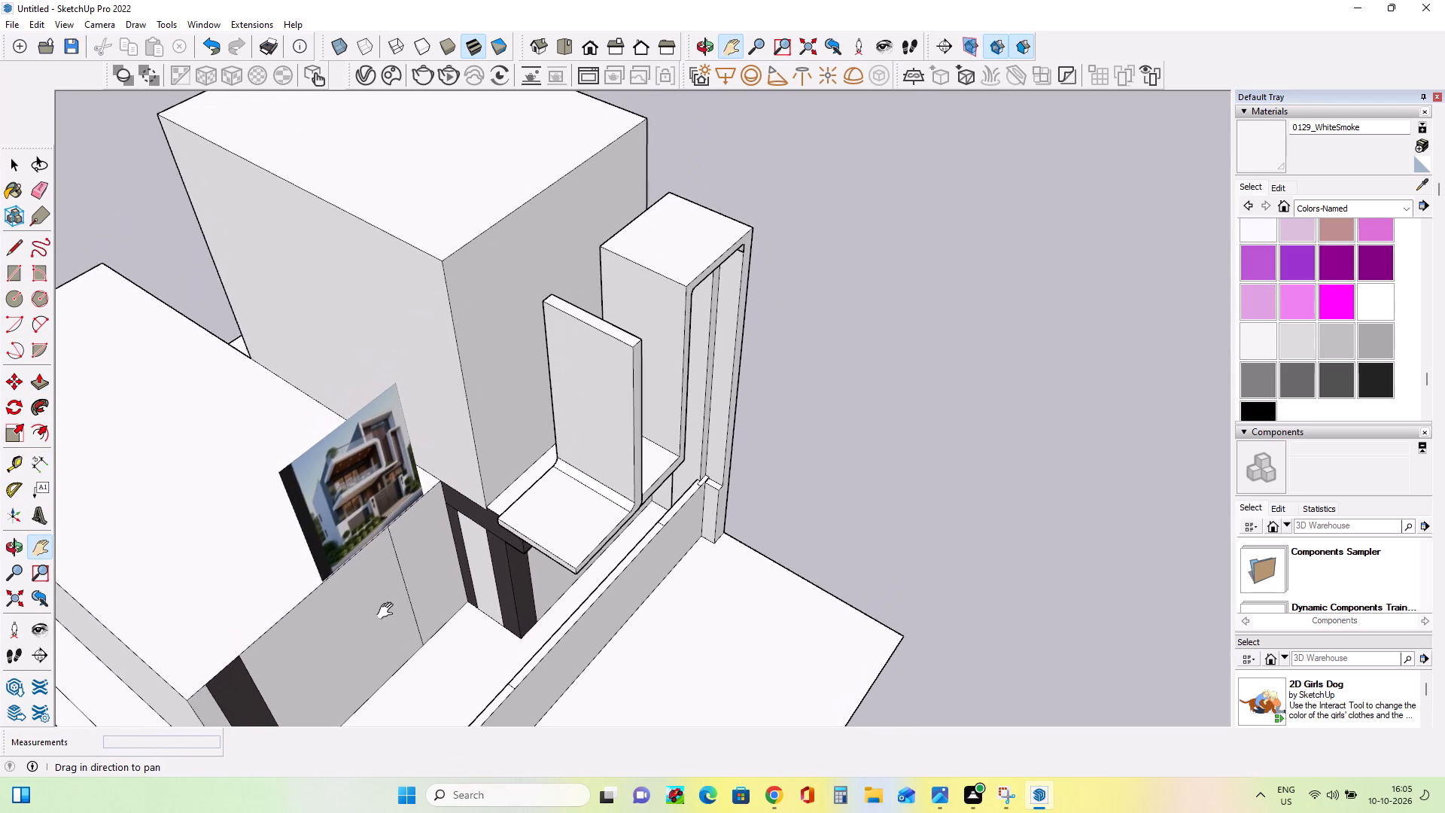
left_click_drag(388, 611, 375, 632)
middle_click_drag(573, 550, 636, 446)
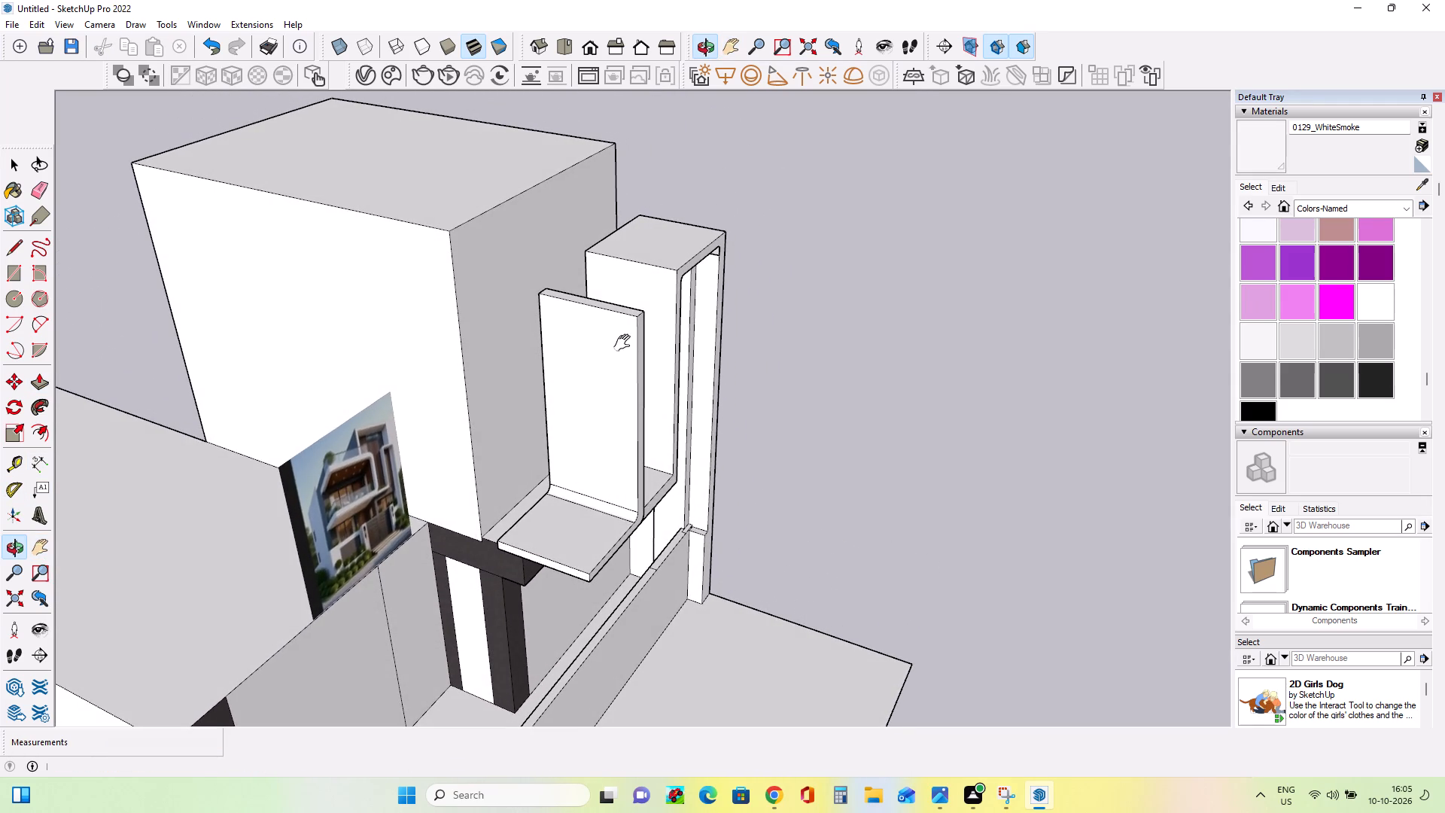
scroll(625, 343, "up", 3)
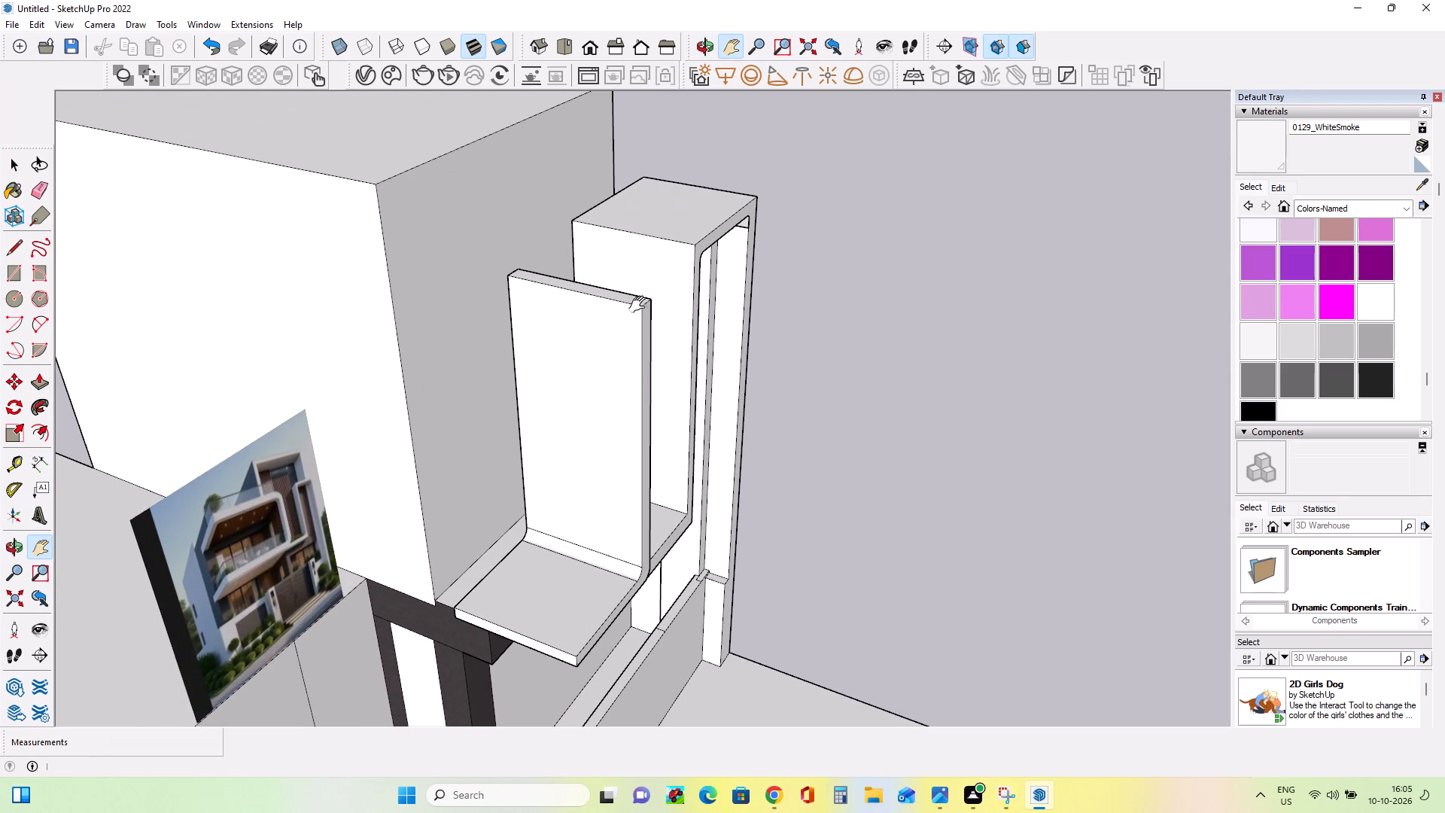
scroll(638, 299, "up", 2)
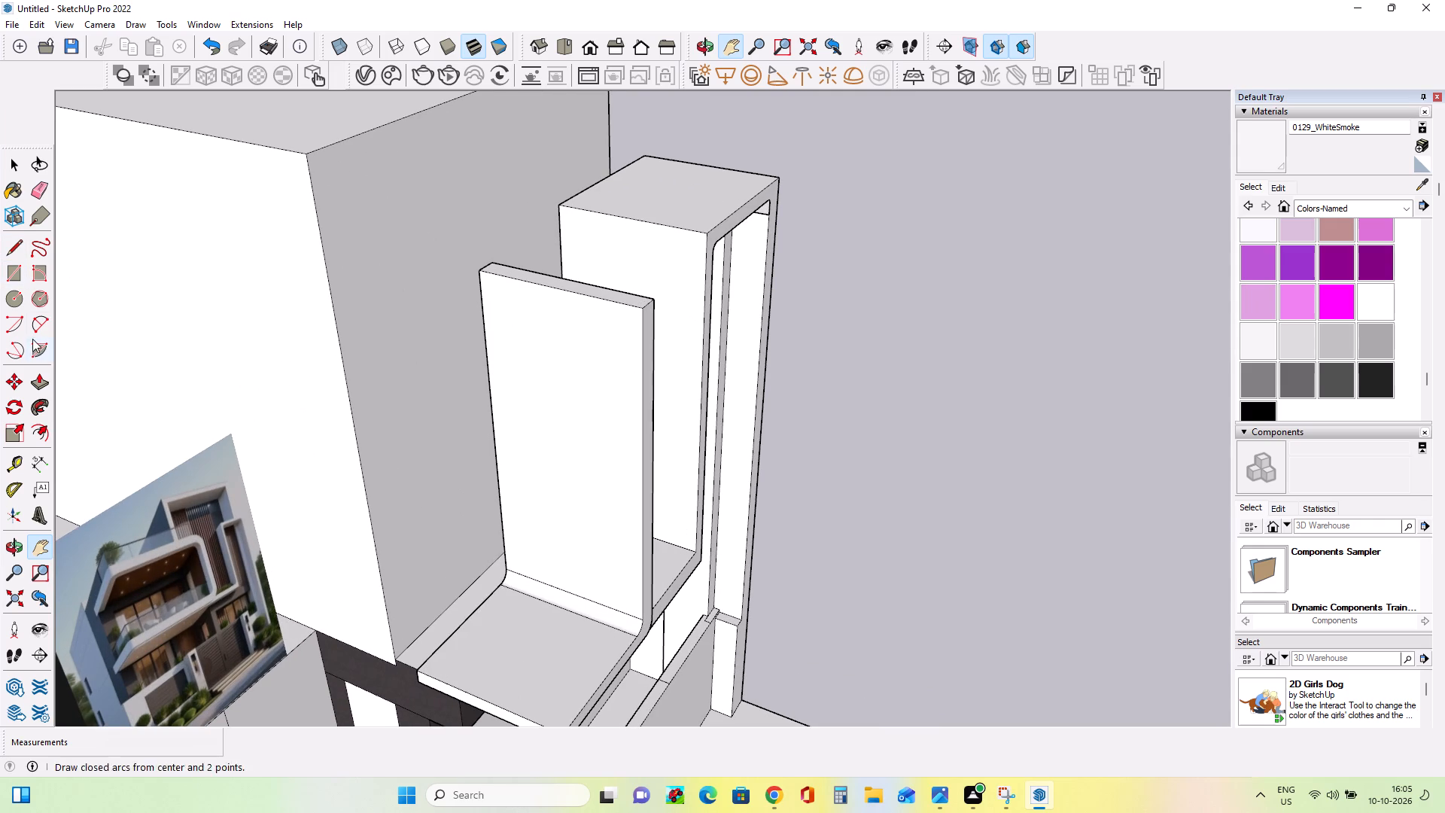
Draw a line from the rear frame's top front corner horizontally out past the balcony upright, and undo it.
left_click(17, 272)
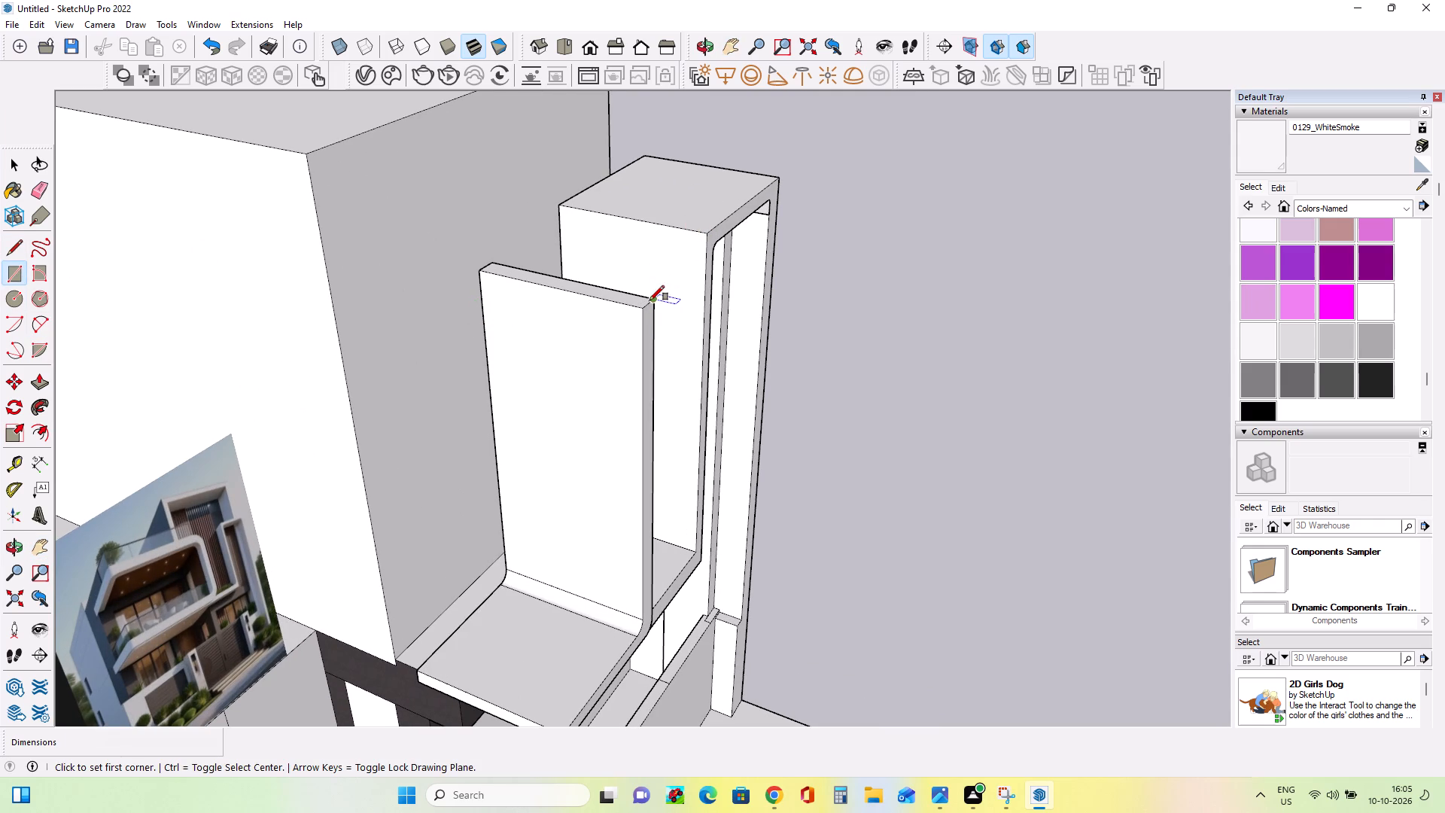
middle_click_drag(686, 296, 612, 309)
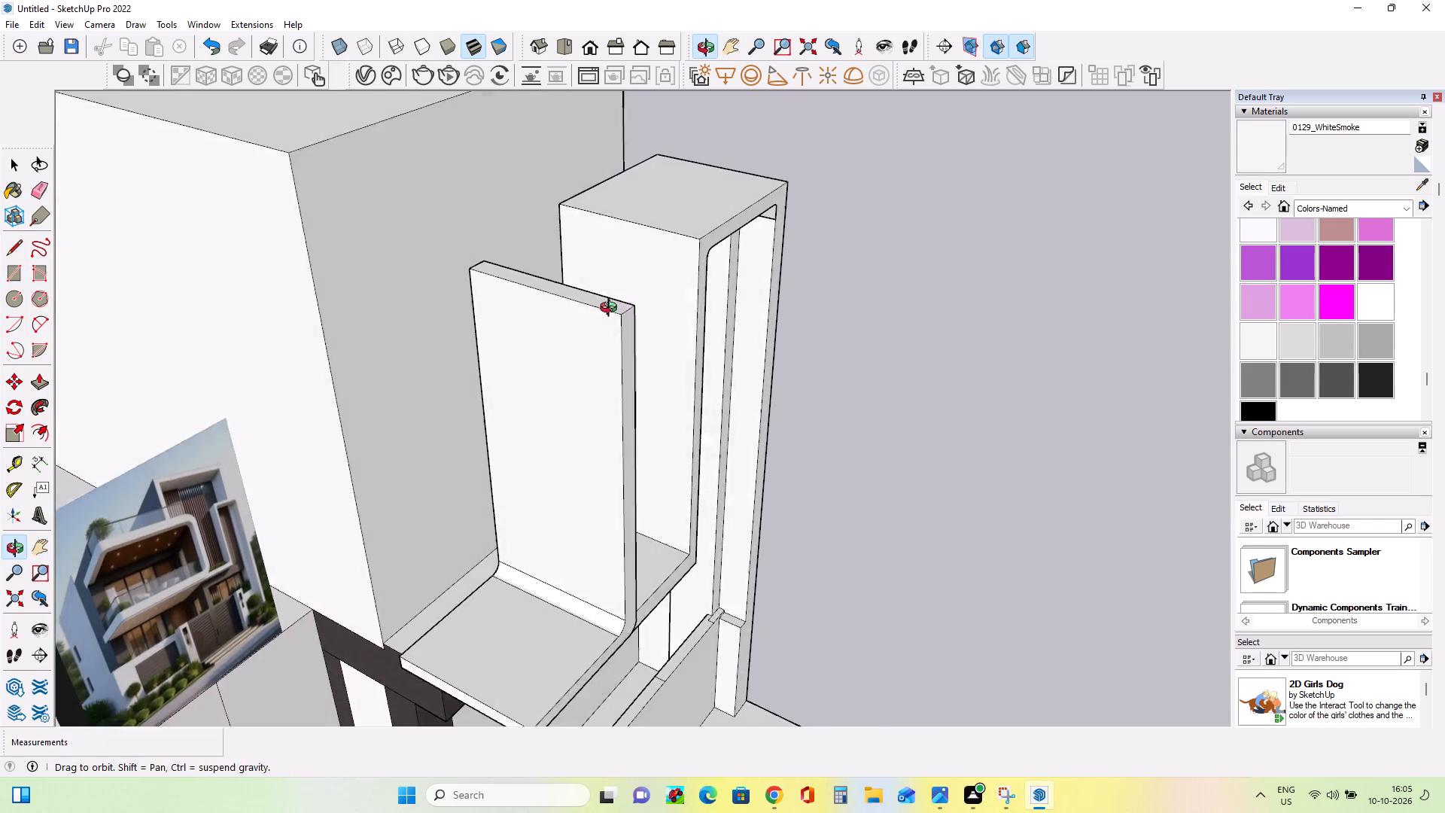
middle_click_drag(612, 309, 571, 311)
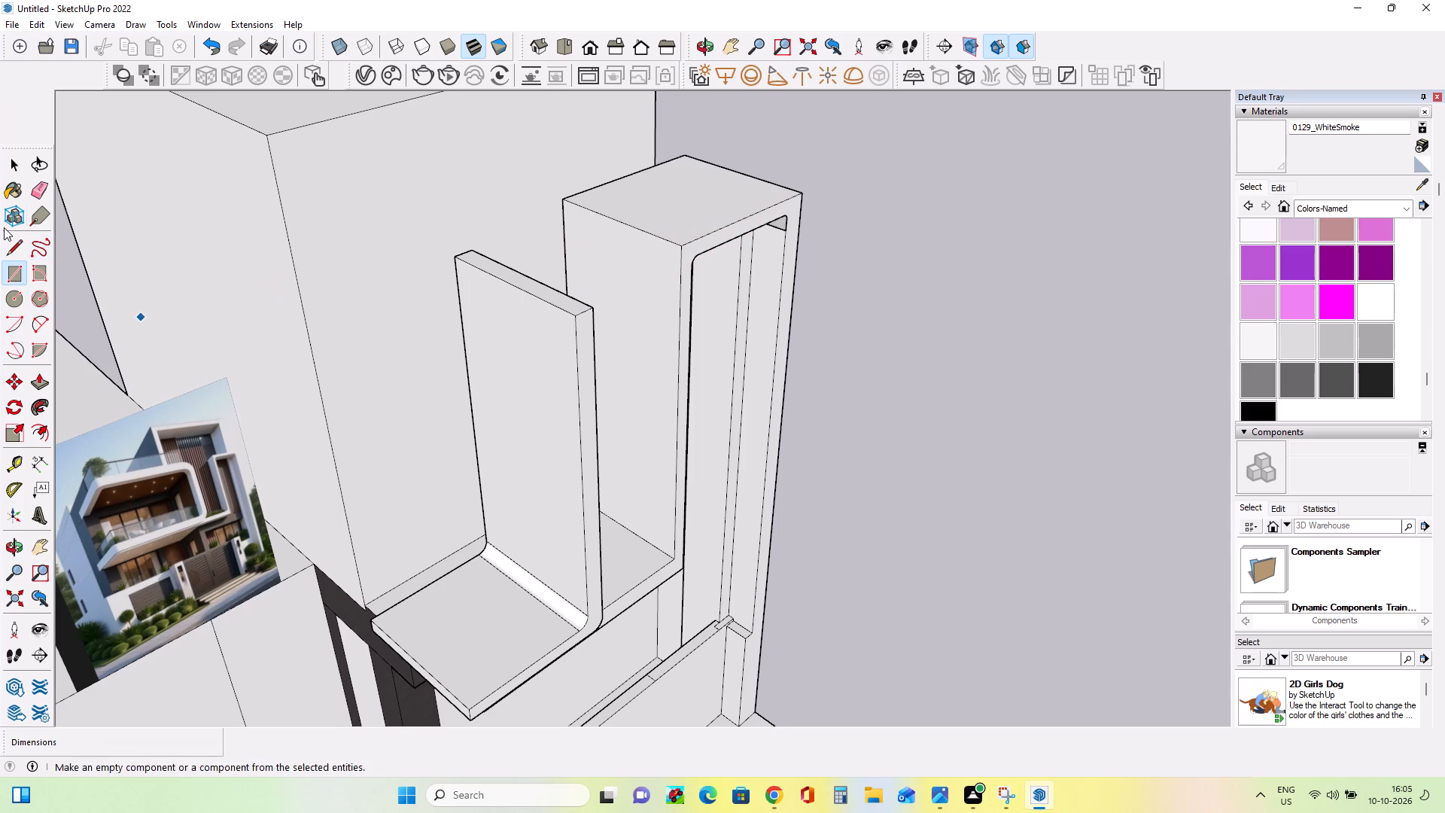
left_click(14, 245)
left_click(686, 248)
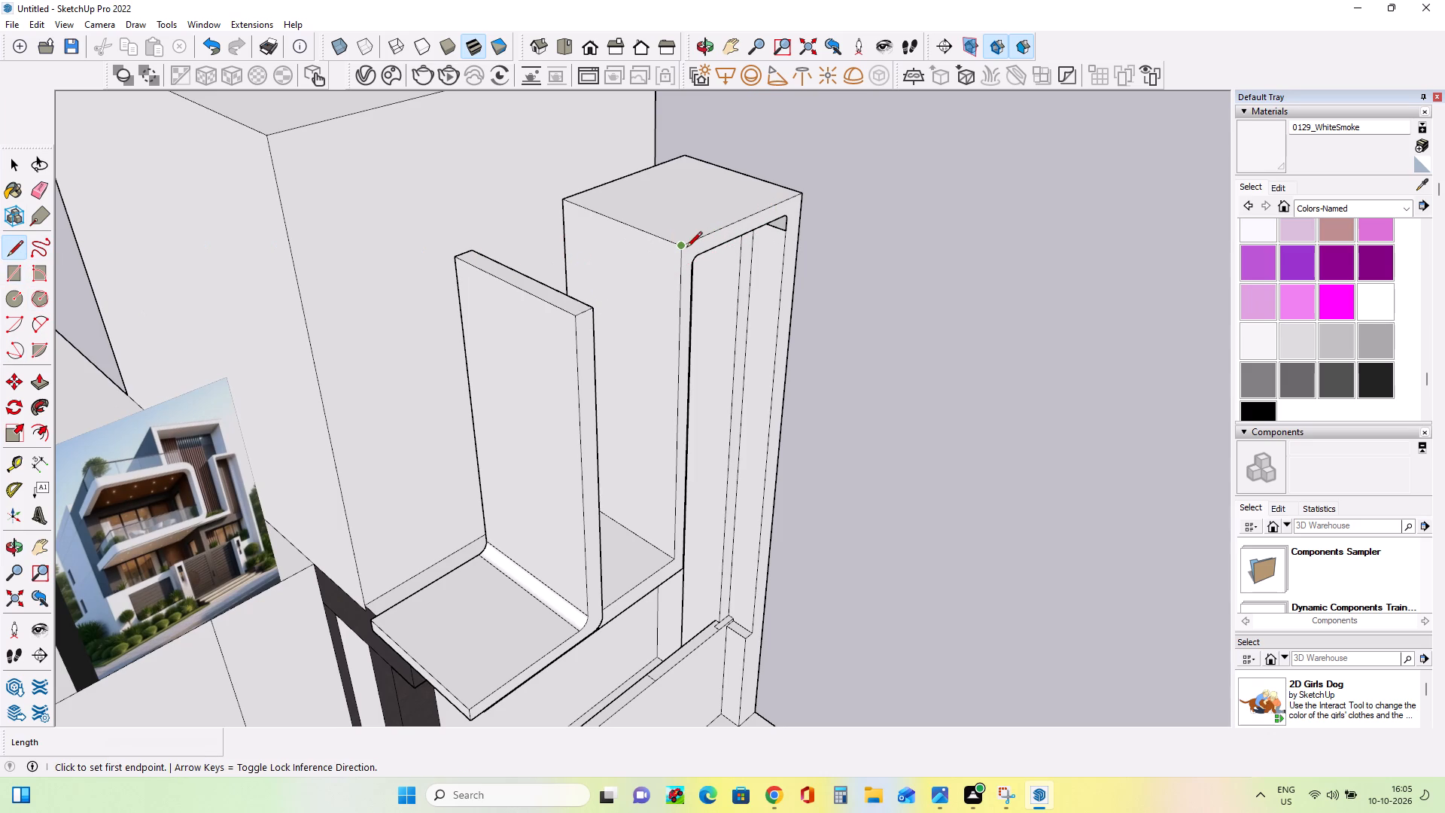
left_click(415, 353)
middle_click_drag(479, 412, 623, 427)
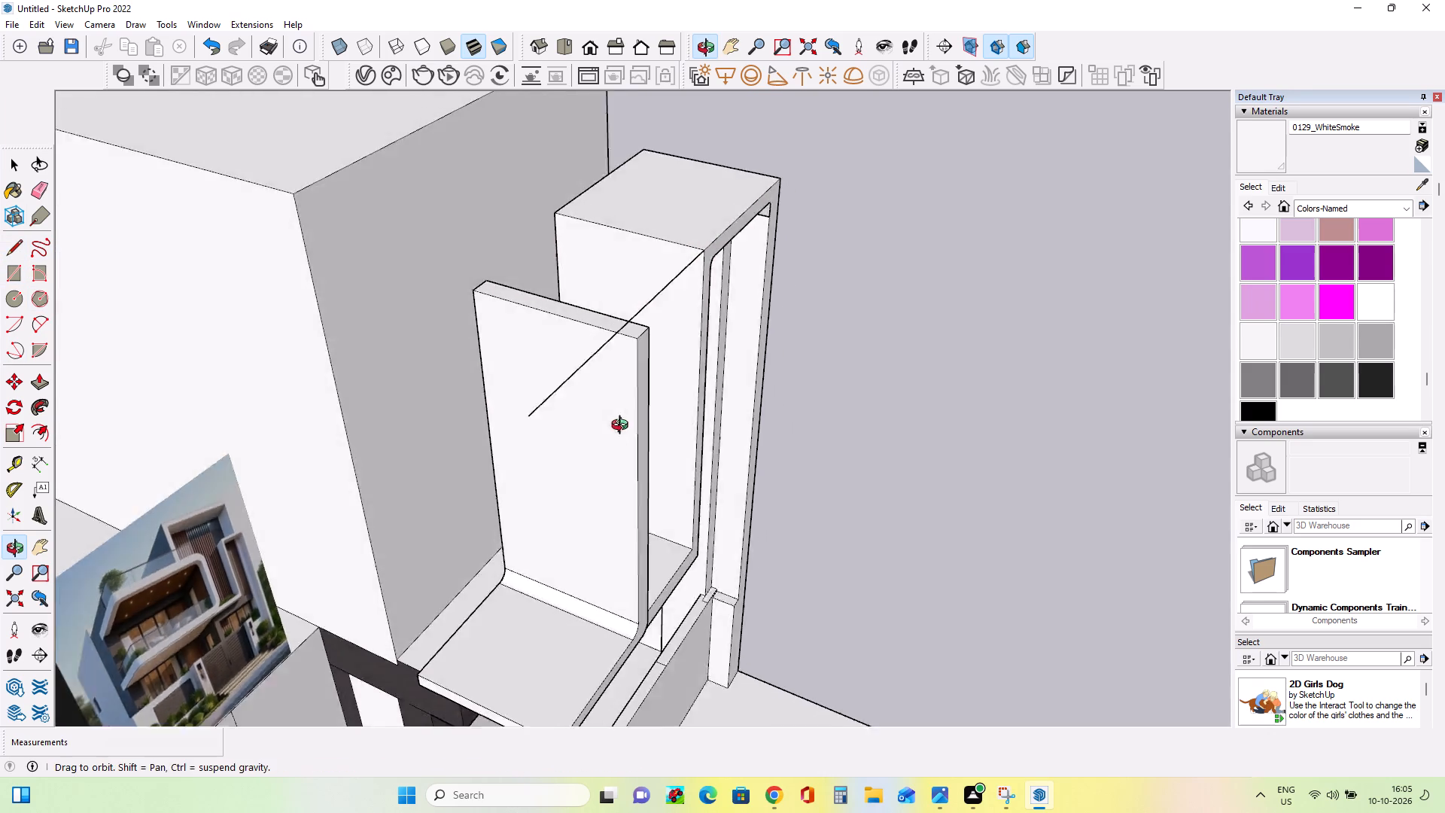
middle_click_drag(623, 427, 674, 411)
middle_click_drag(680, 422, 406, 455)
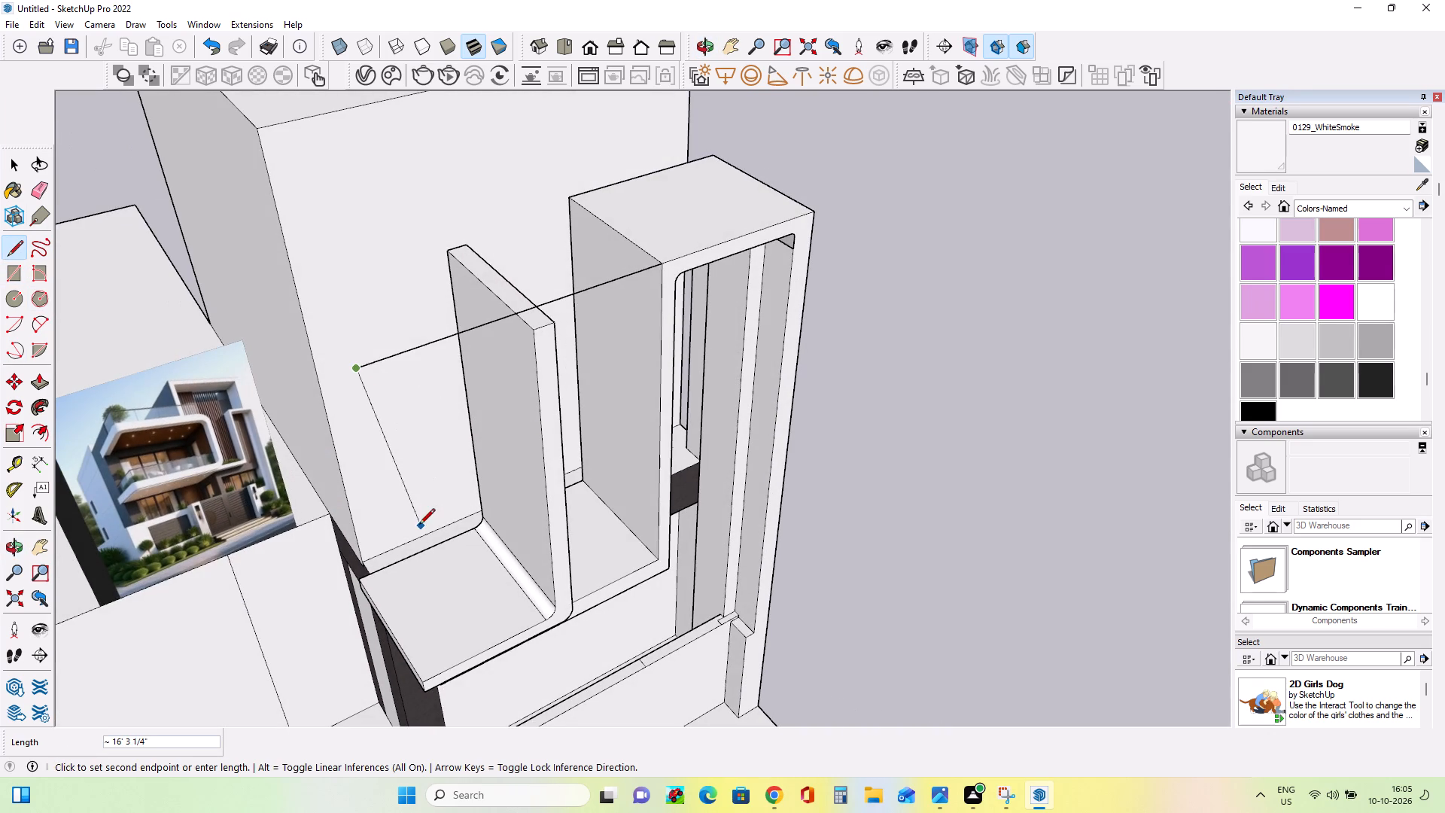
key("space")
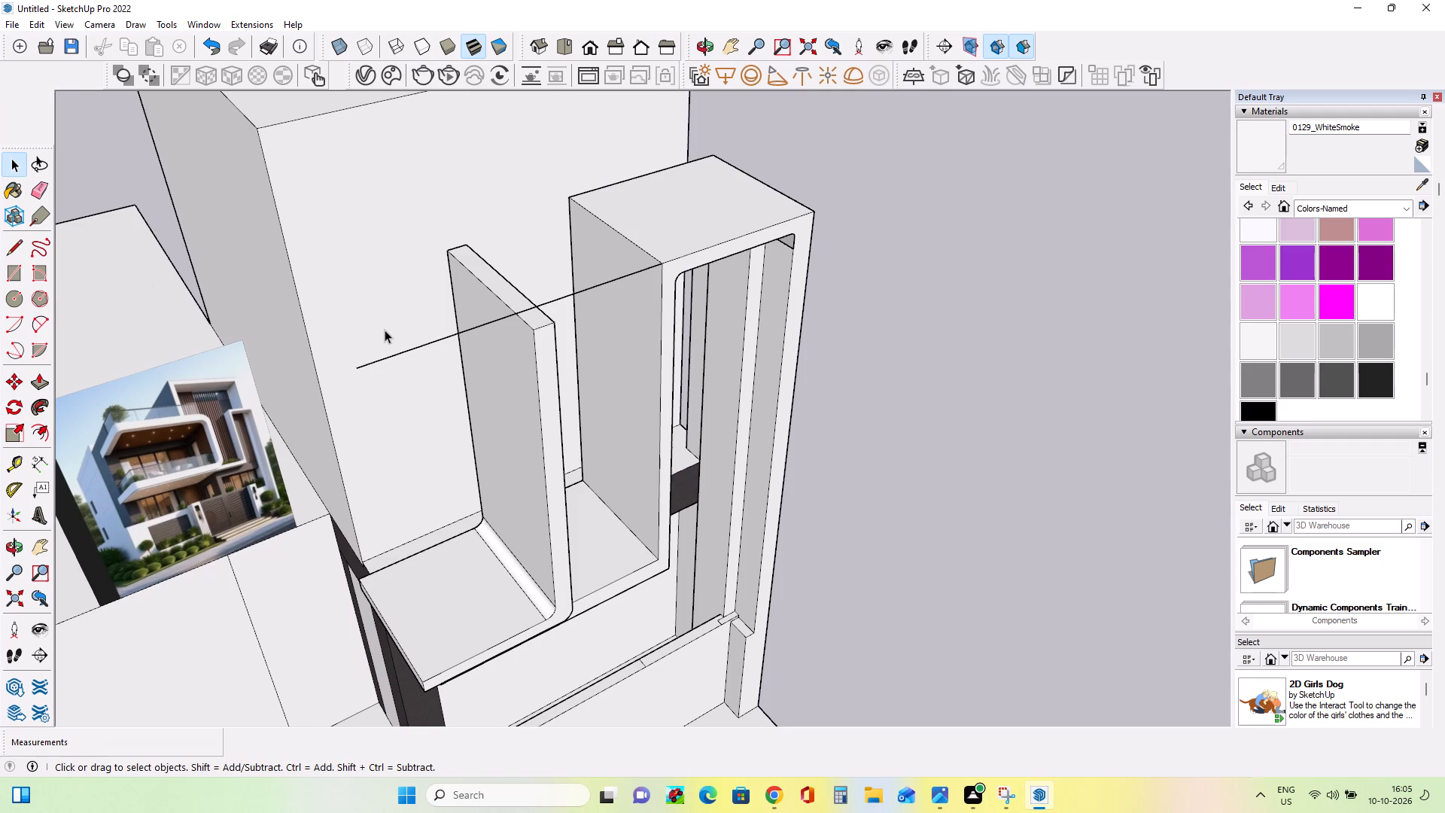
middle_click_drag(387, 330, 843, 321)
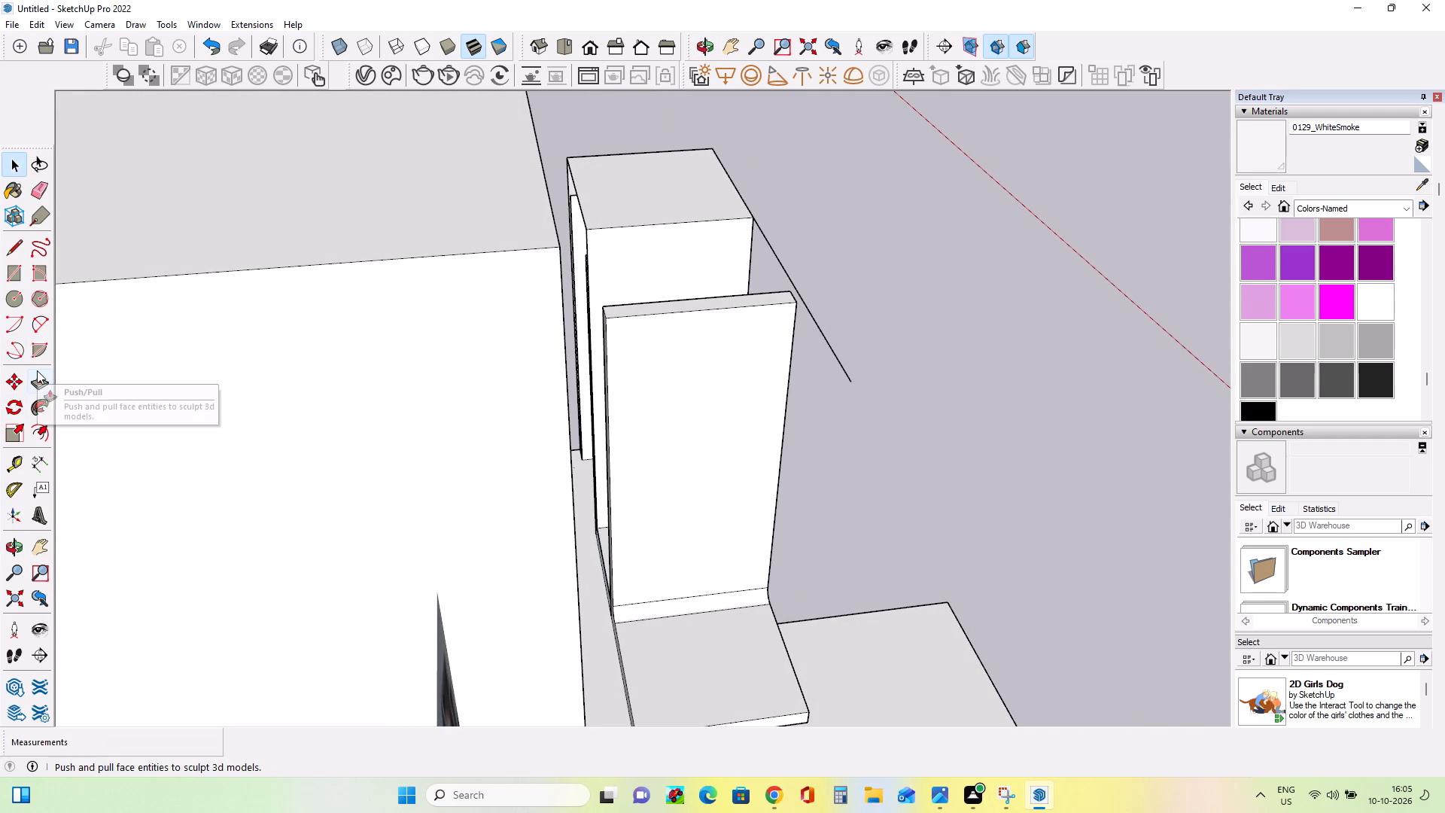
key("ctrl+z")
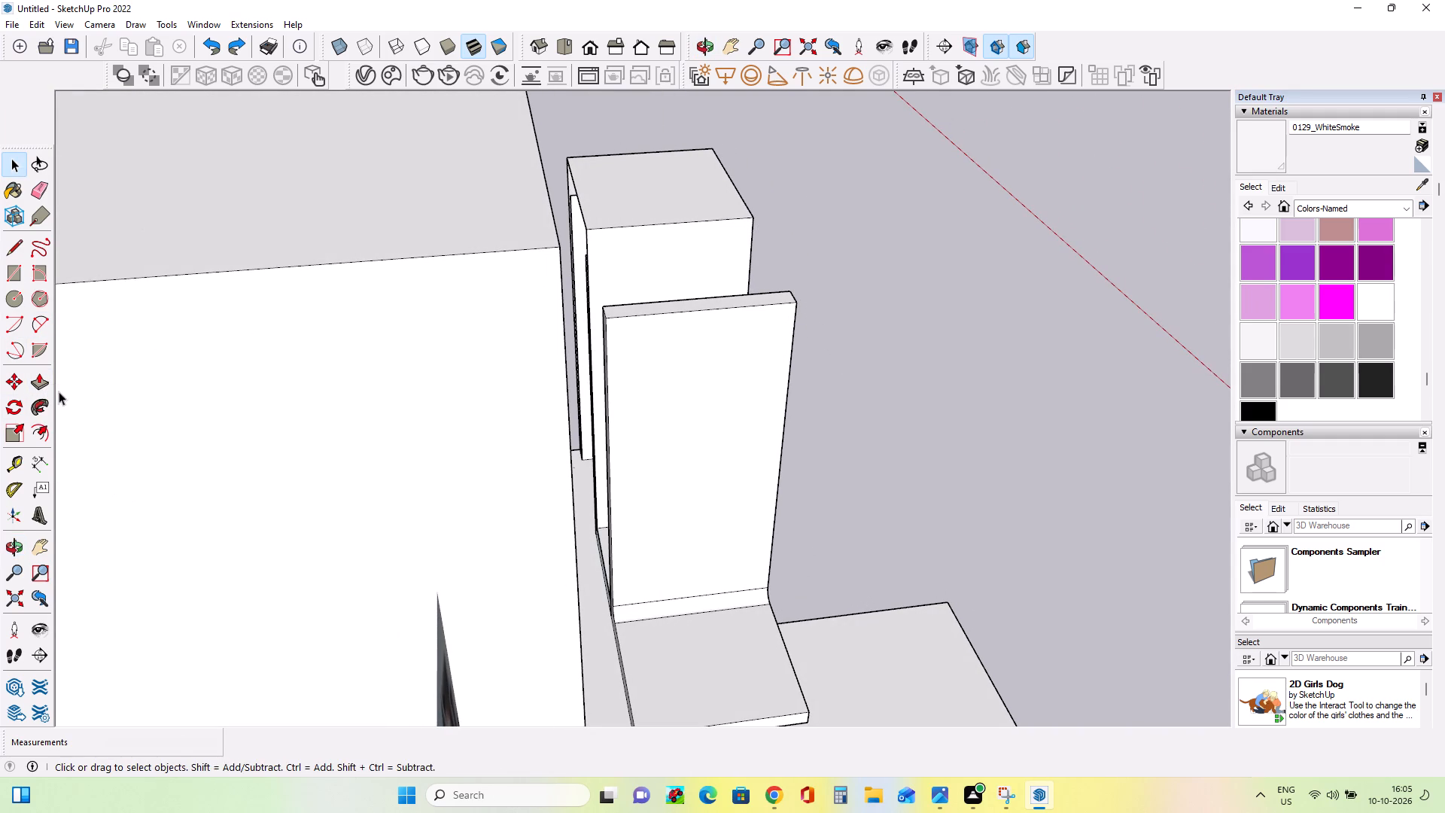
Push/Pull the top face of the balcony frame's upright upward to make the upright taller.
left_click(47, 385)
left_click(710, 303)
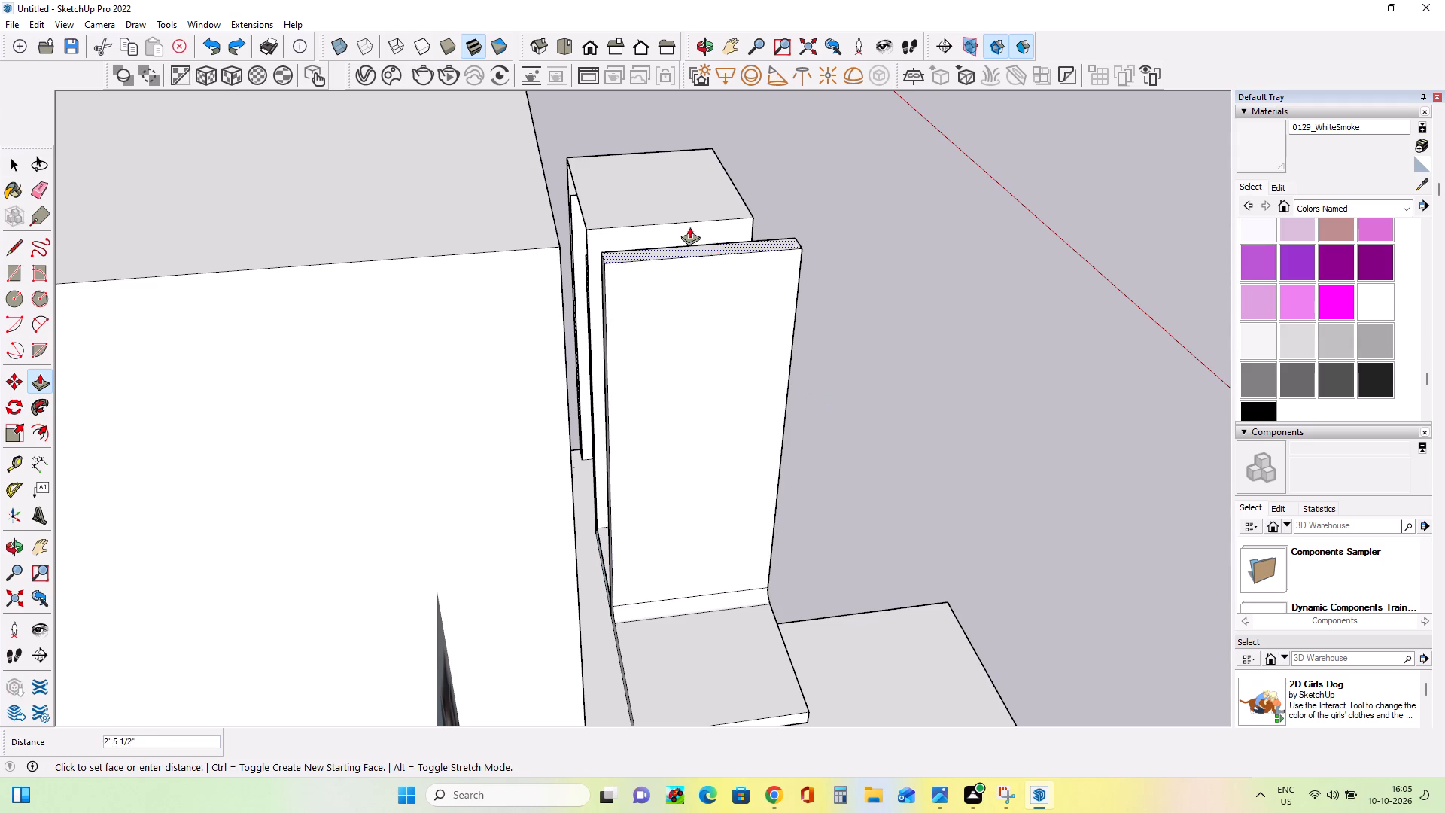
left_click(581, 211)
middle_click_drag(749, 411, 684, 365)
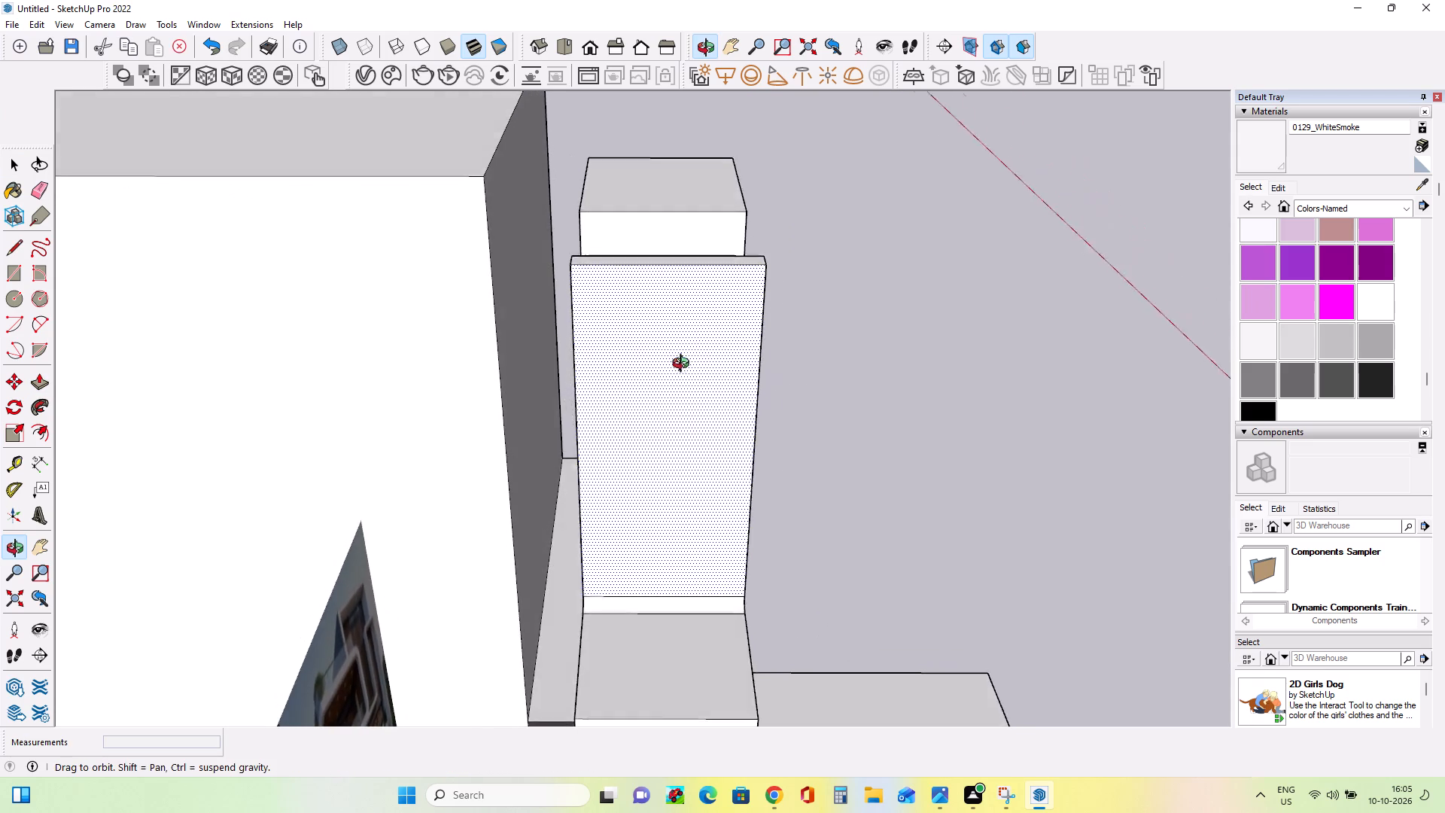
middle_click_drag(684, 365, 687, 358)
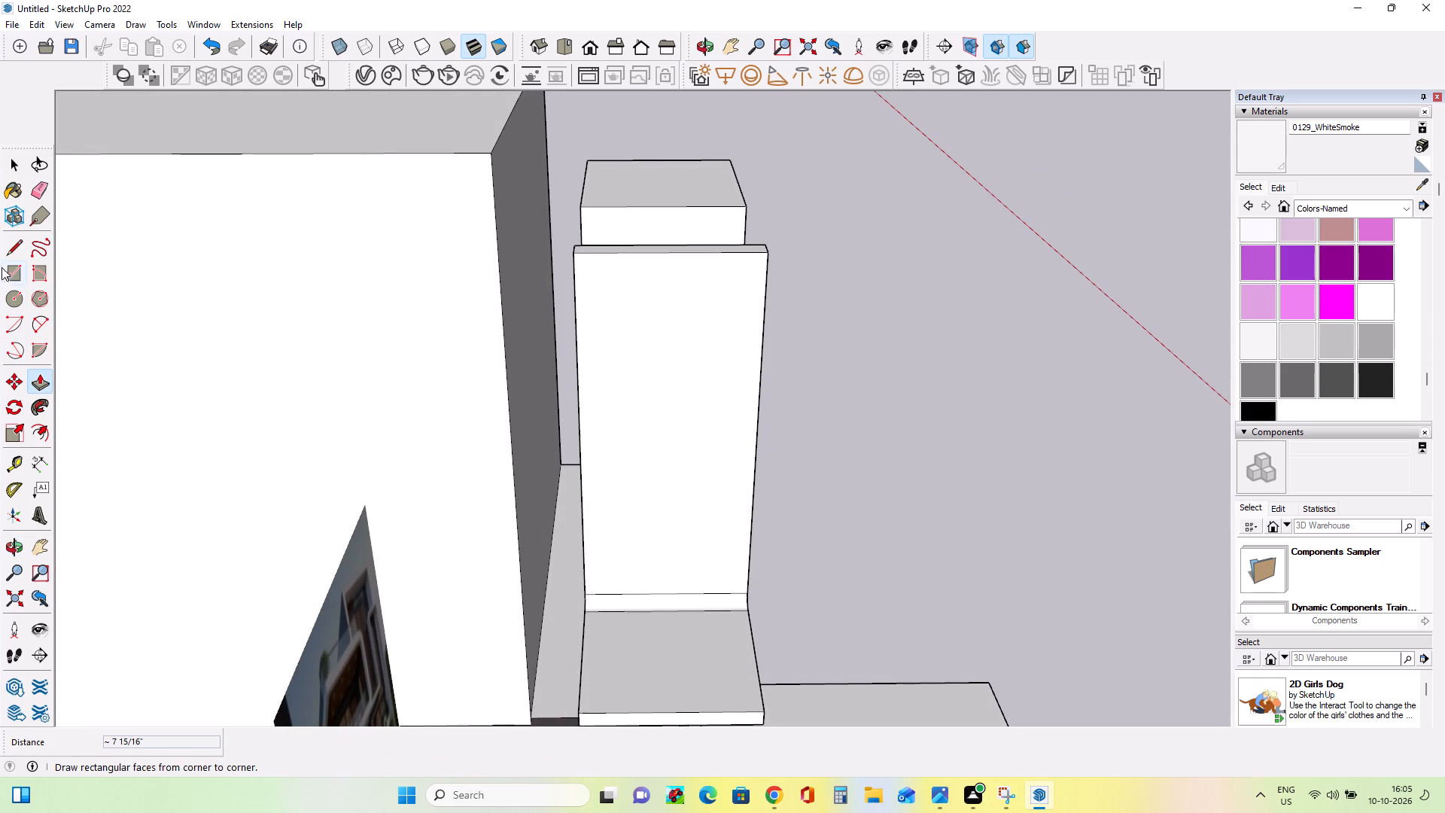
Draw a rectangle about 6' 1 3/16" by 8 13/16" across the top of the upright's face on the balcony side.
left_click(12, 271)
left_click(581, 254)
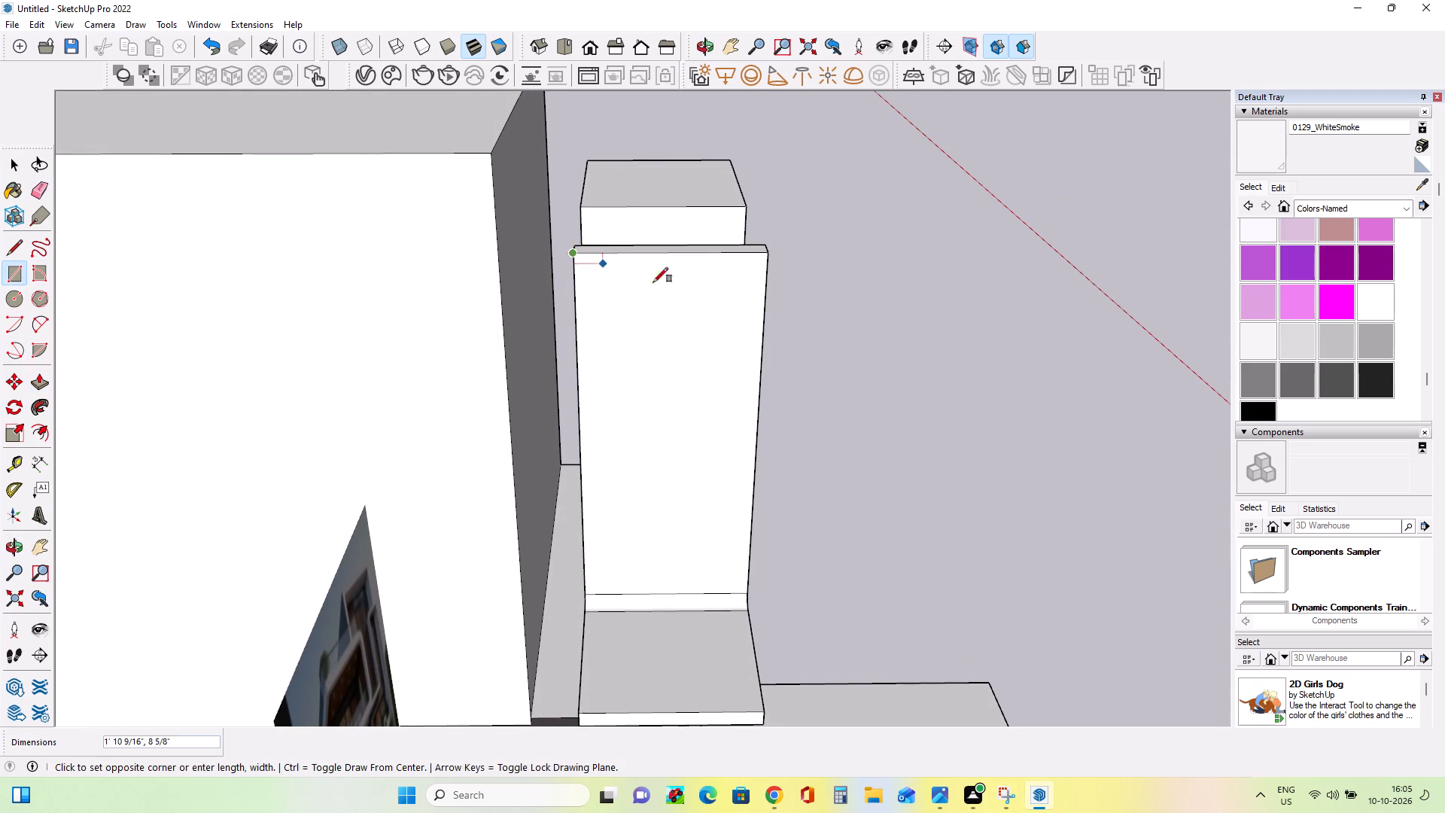
left_click(768, 275)
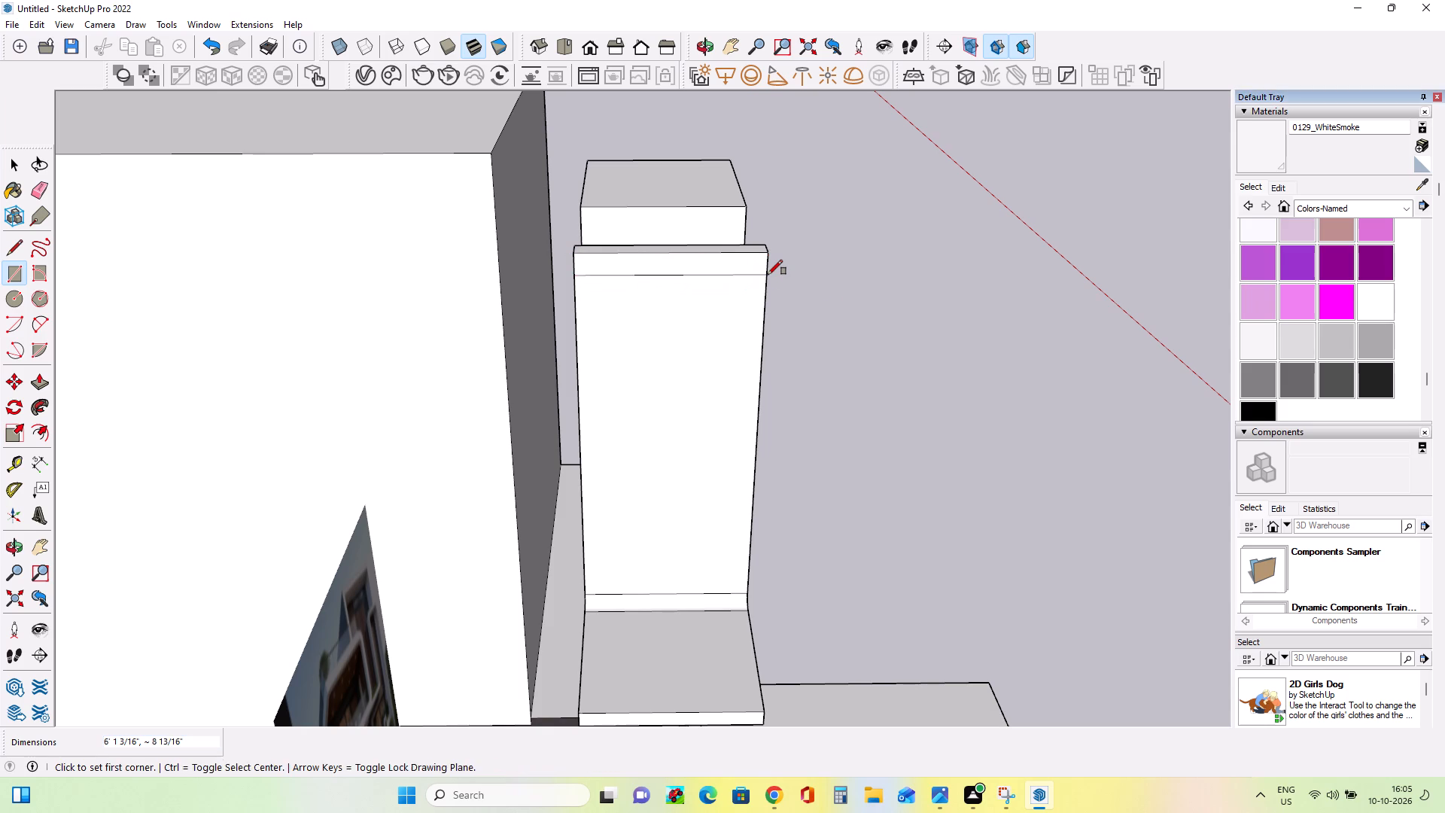
Push/Pull the top strip of the upright out 7' 11 7/8" over the balcony slab to form the frame's top beam.
middle_click_drag(871, 336, 592, 374)
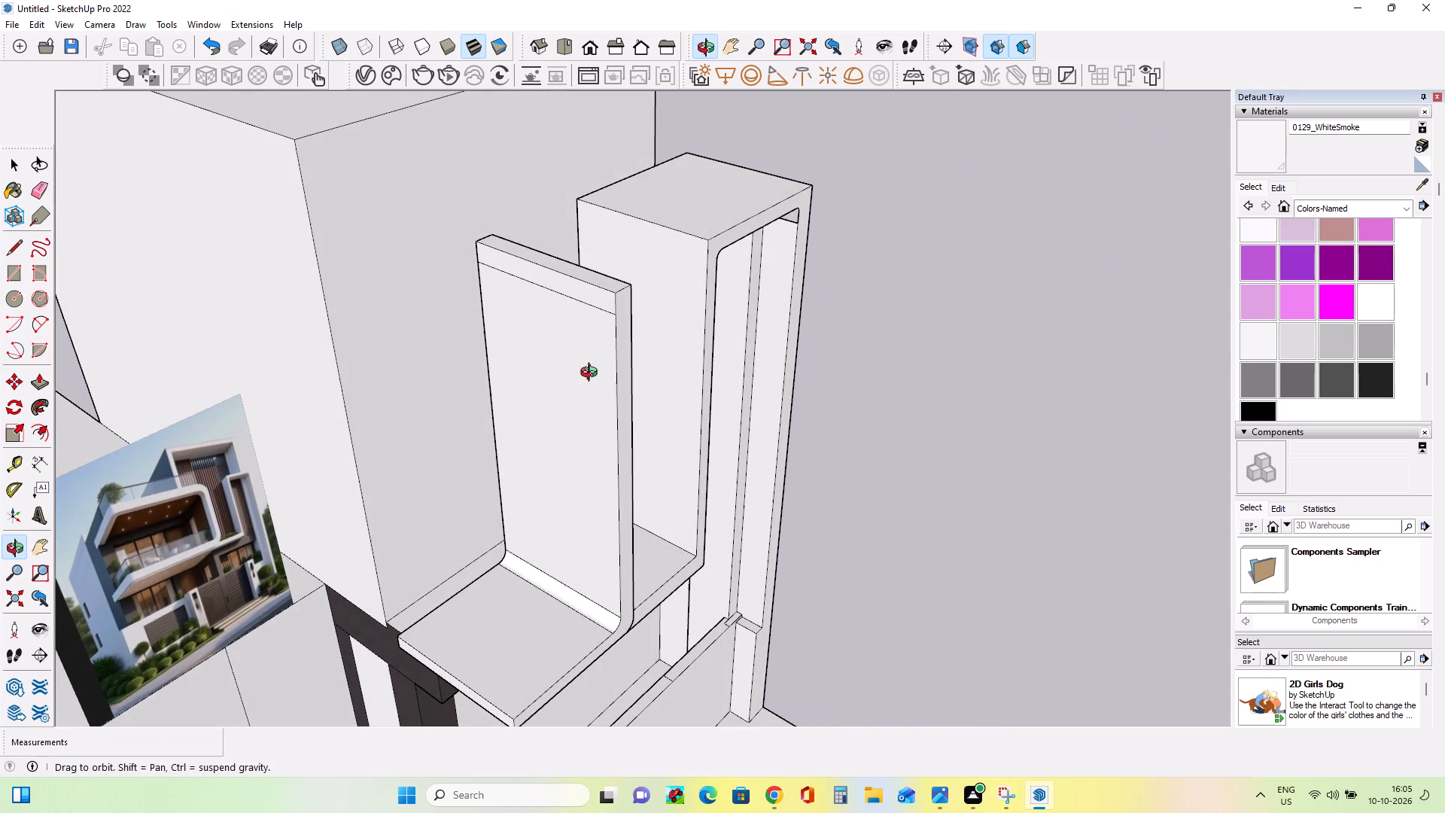
middle_click_drag(592, 374, 478, 327)
middle_click_drag(478, 327, 458, 314)
middle_click_drag(450, 309, 627, 343)
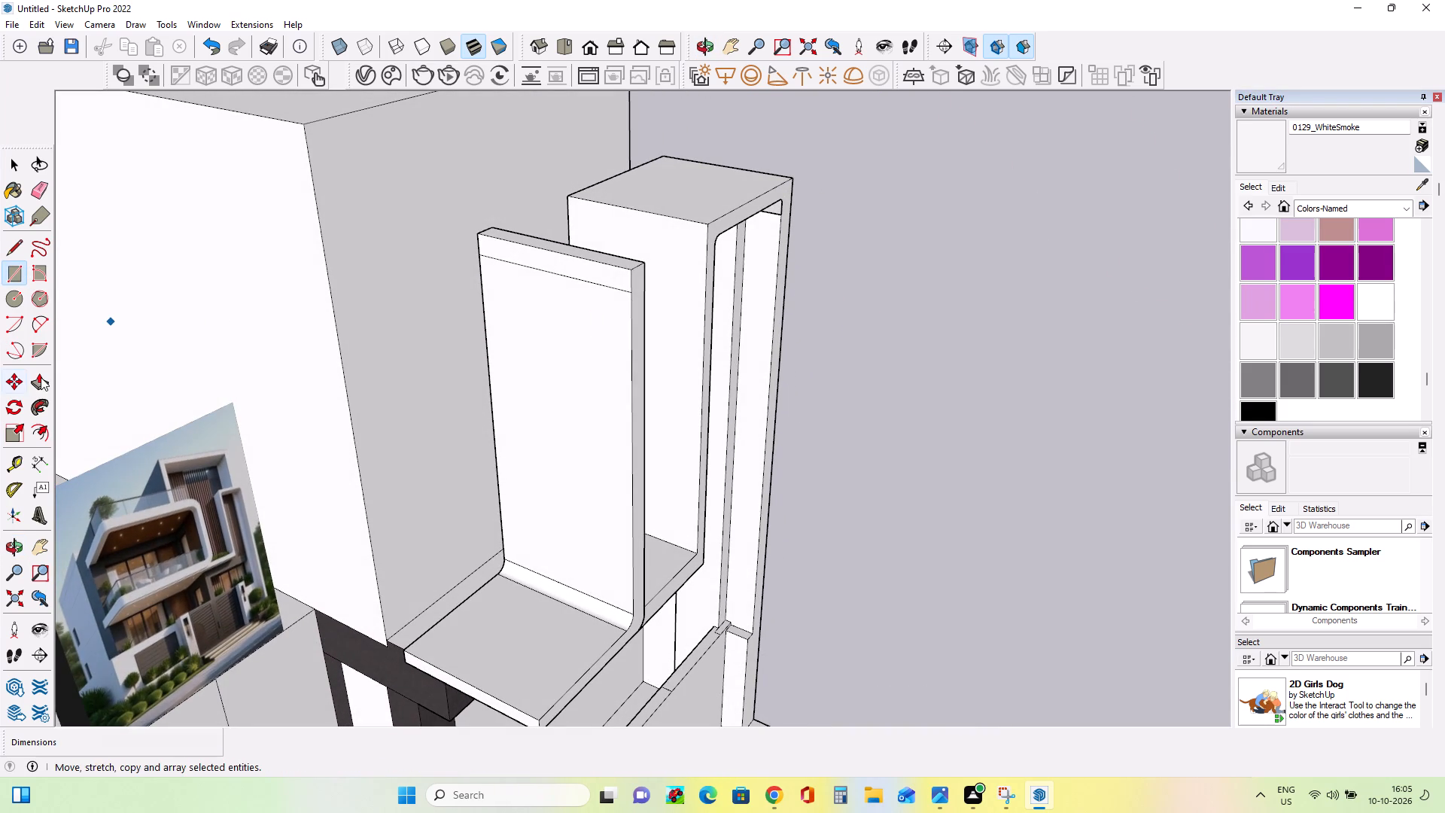
left_click(41, 377)
left_click(614, 273)
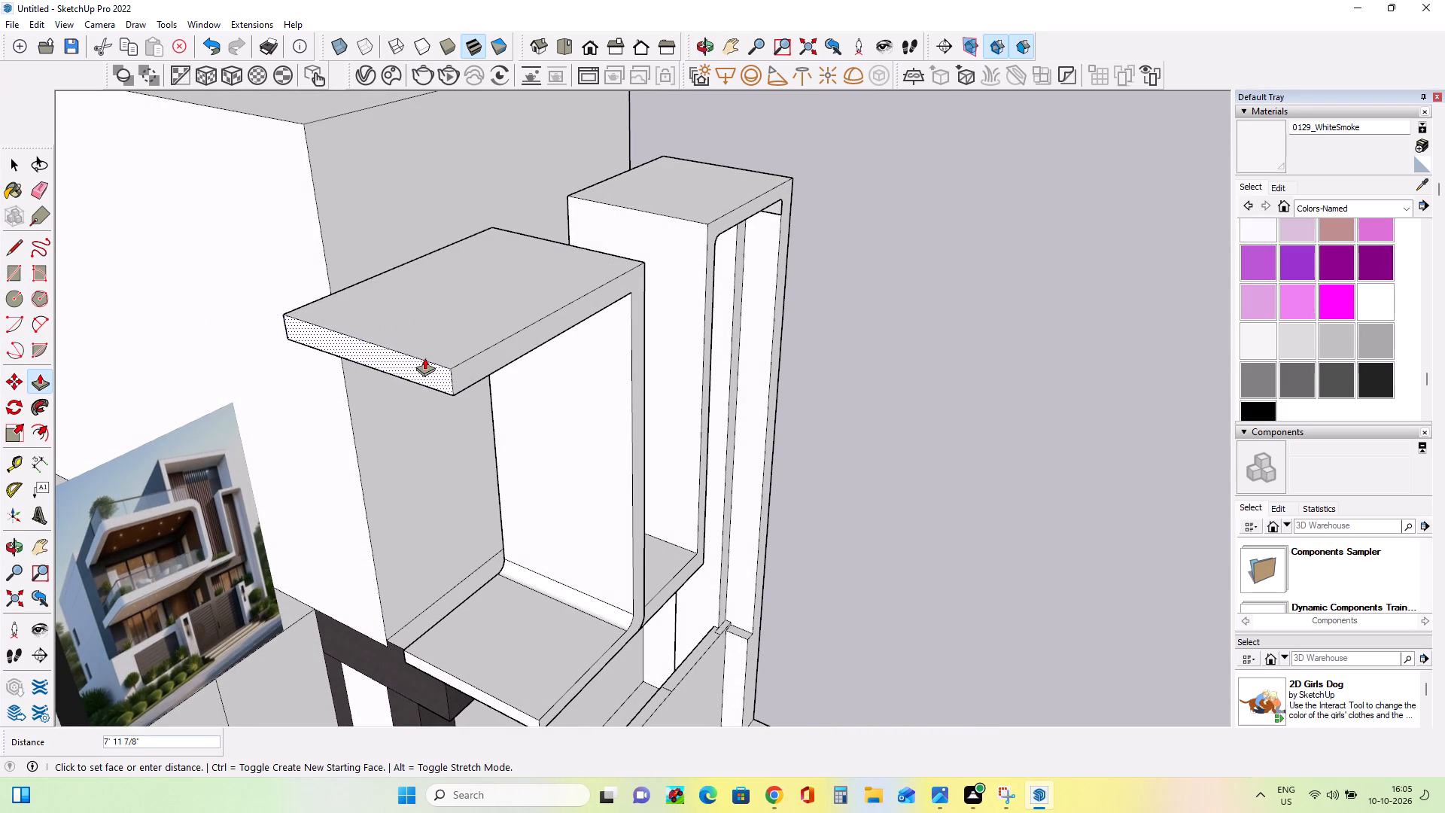
left_click(424, 358)
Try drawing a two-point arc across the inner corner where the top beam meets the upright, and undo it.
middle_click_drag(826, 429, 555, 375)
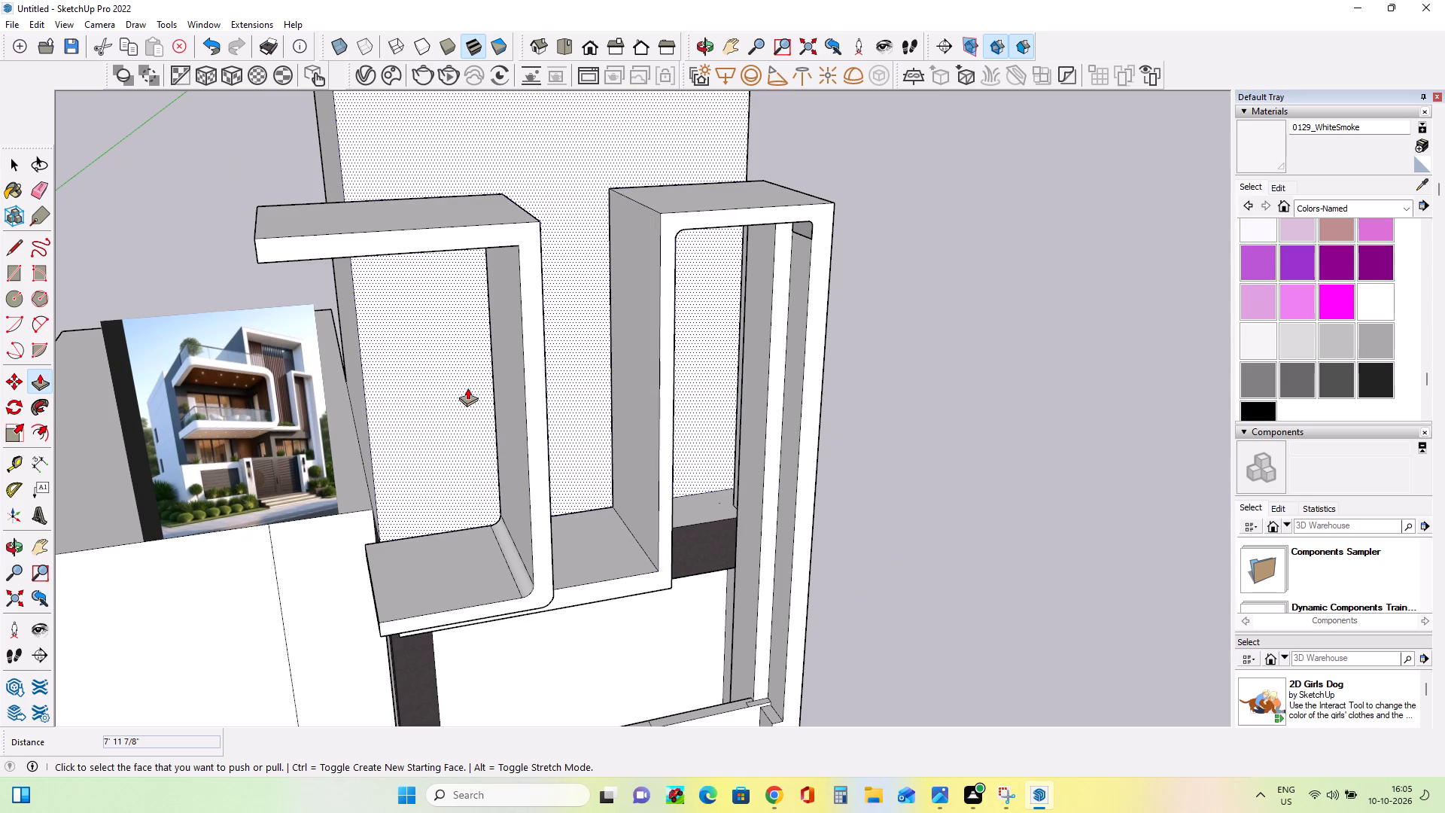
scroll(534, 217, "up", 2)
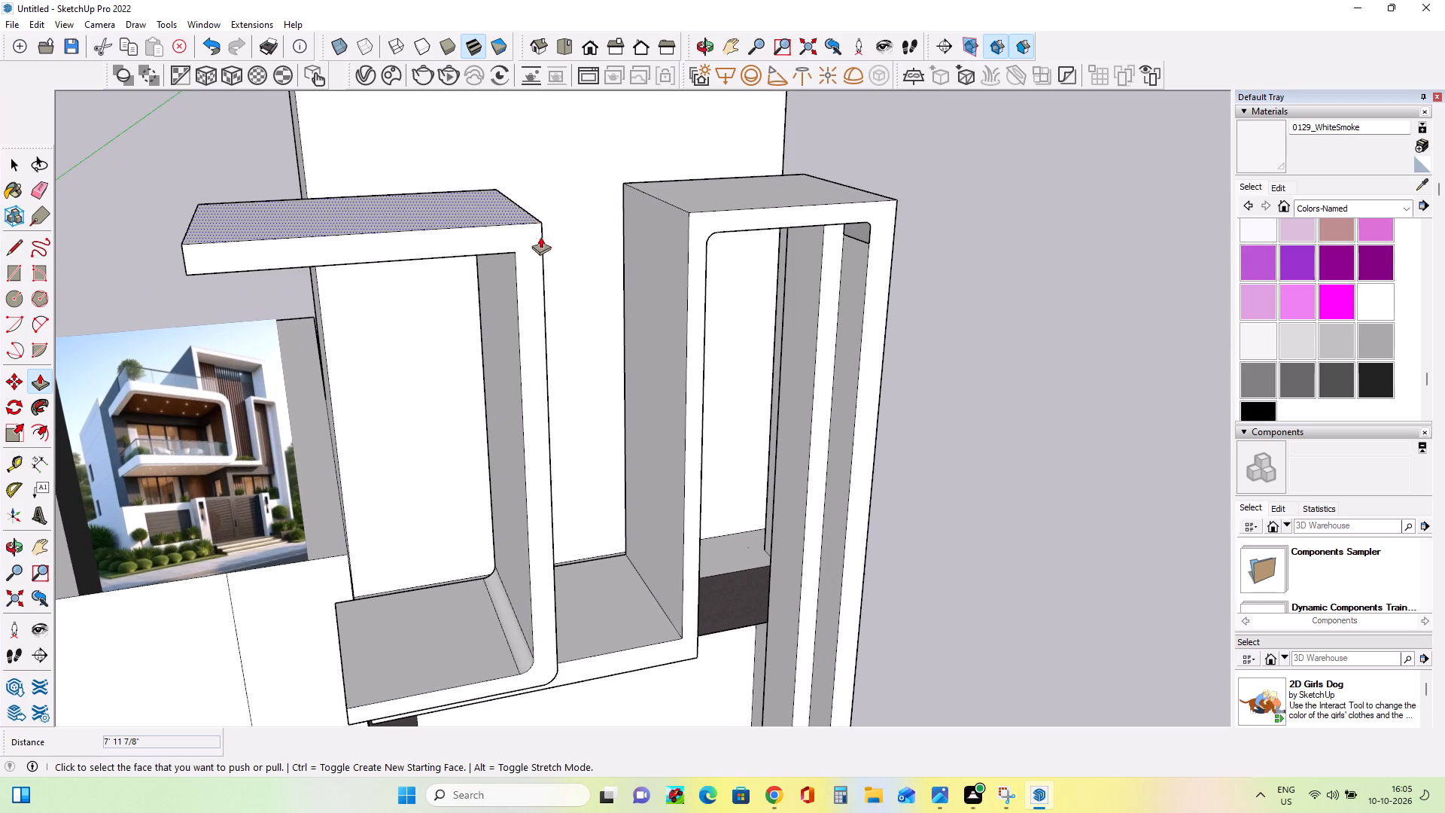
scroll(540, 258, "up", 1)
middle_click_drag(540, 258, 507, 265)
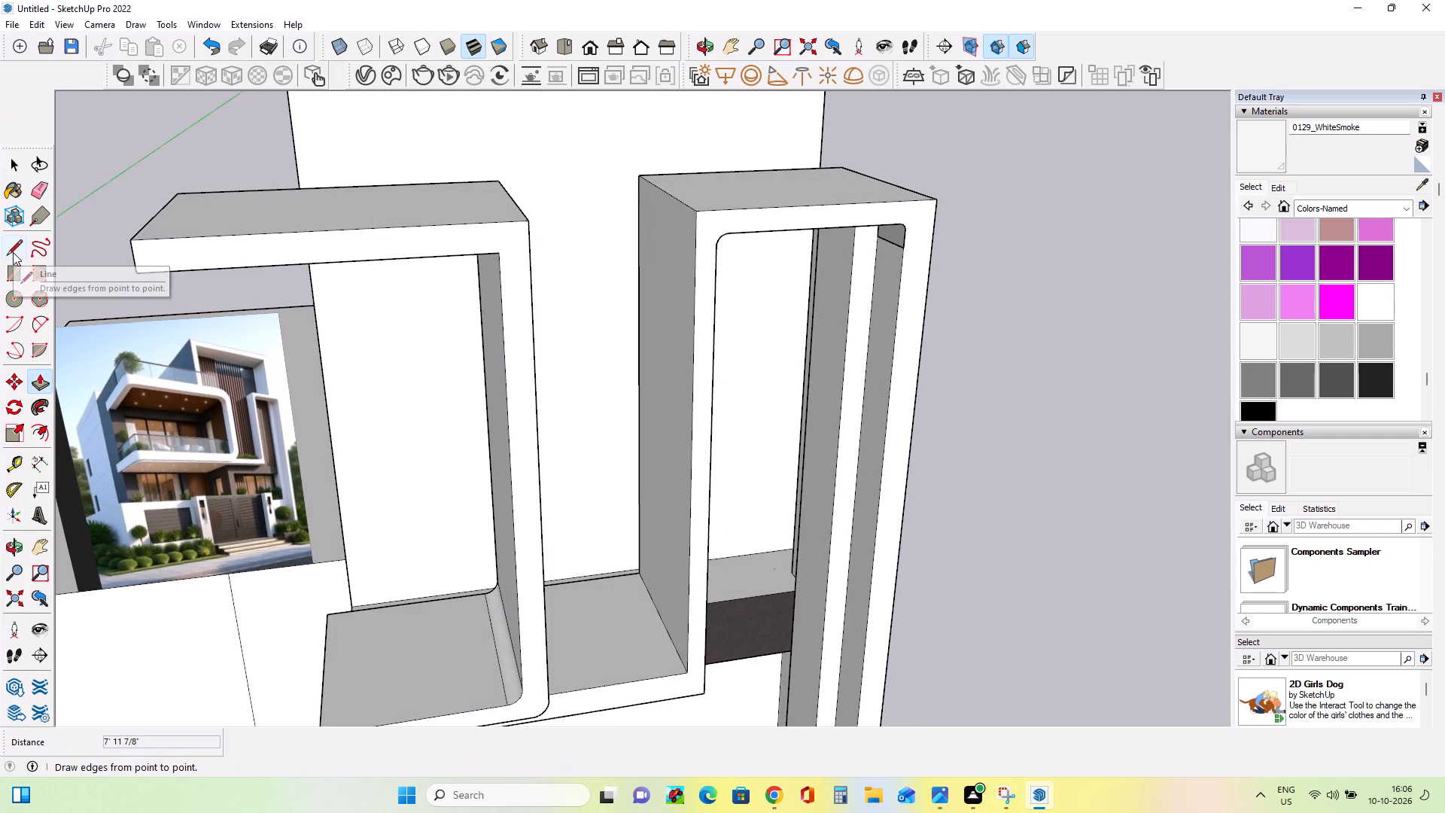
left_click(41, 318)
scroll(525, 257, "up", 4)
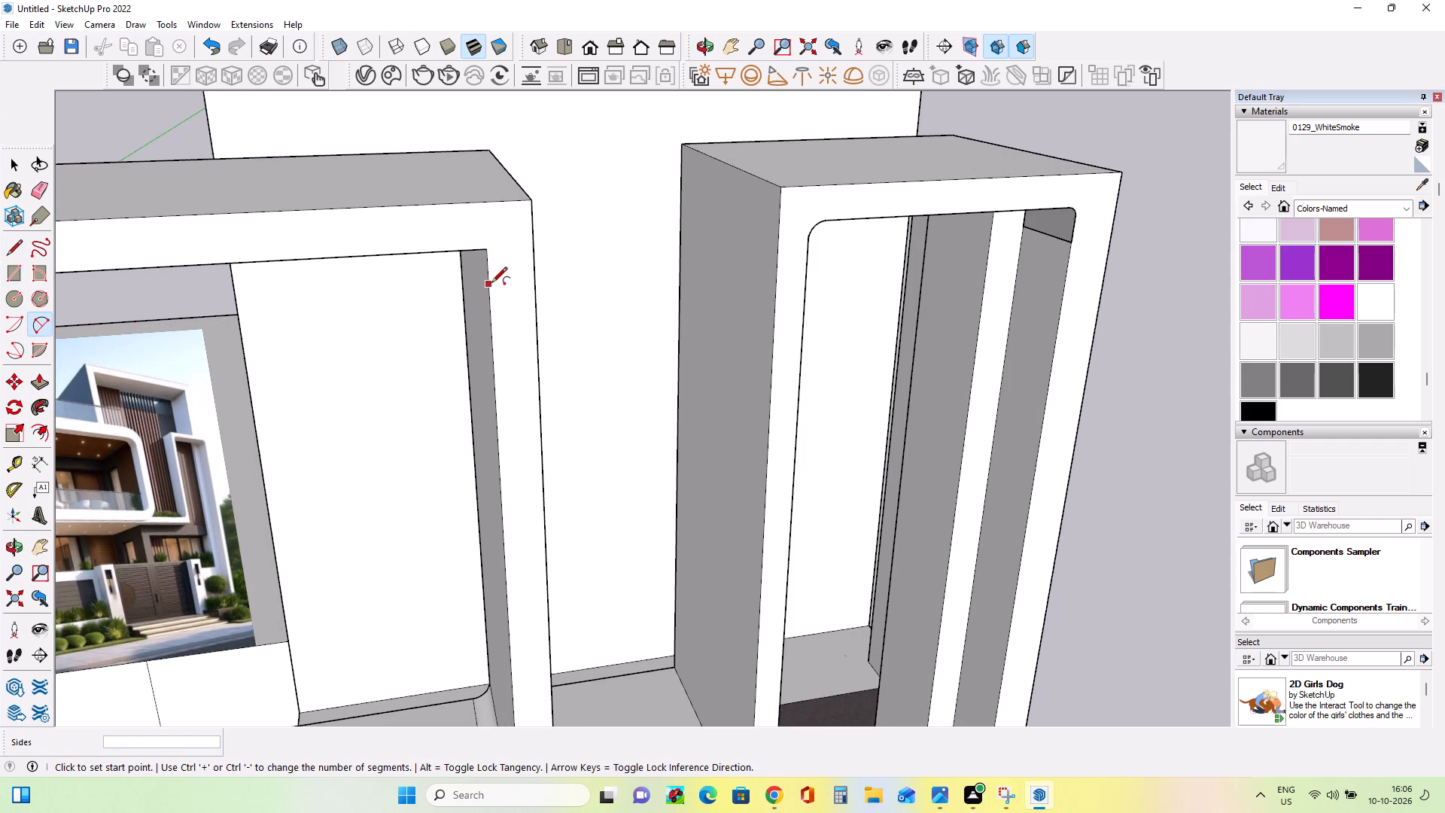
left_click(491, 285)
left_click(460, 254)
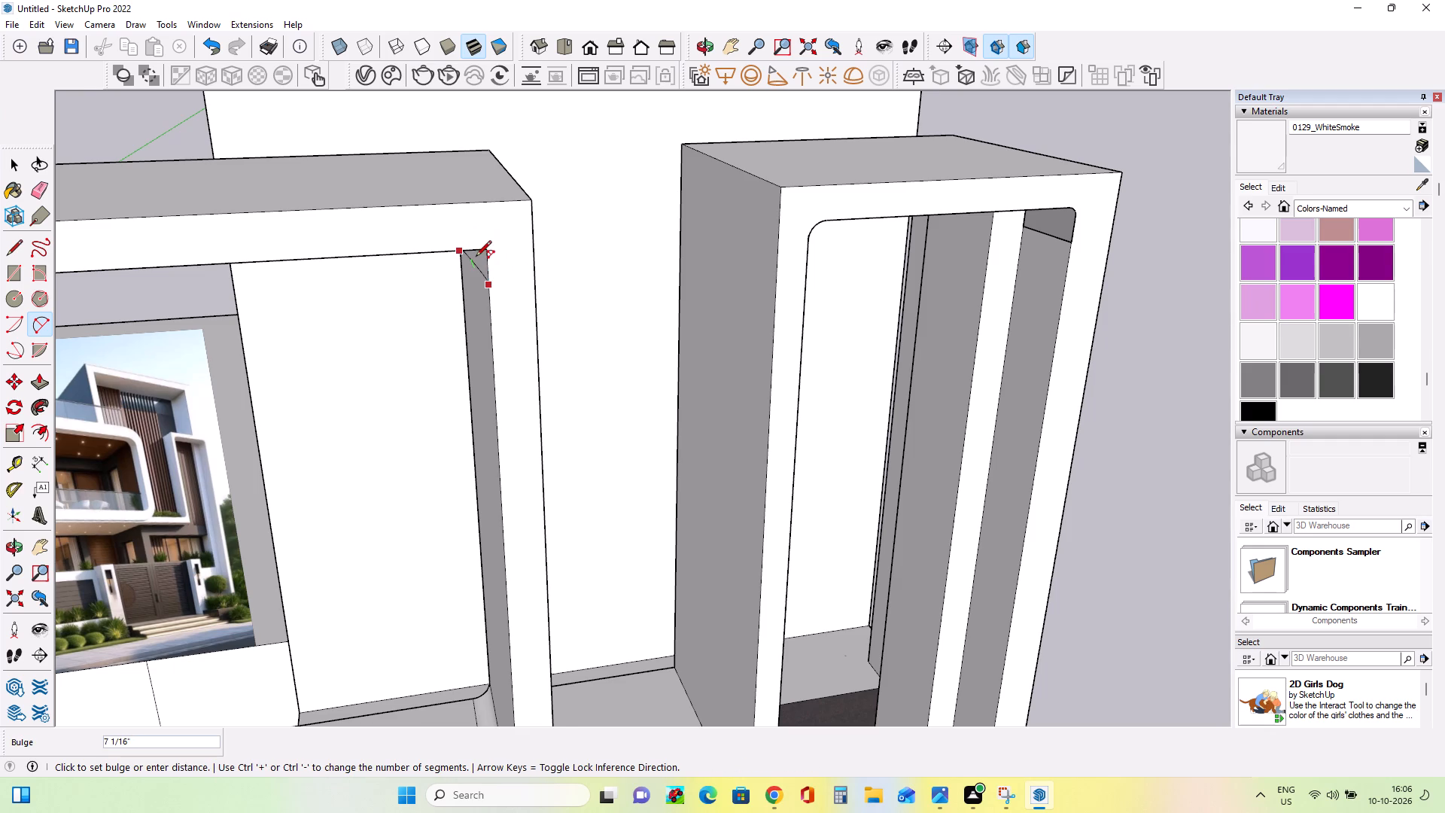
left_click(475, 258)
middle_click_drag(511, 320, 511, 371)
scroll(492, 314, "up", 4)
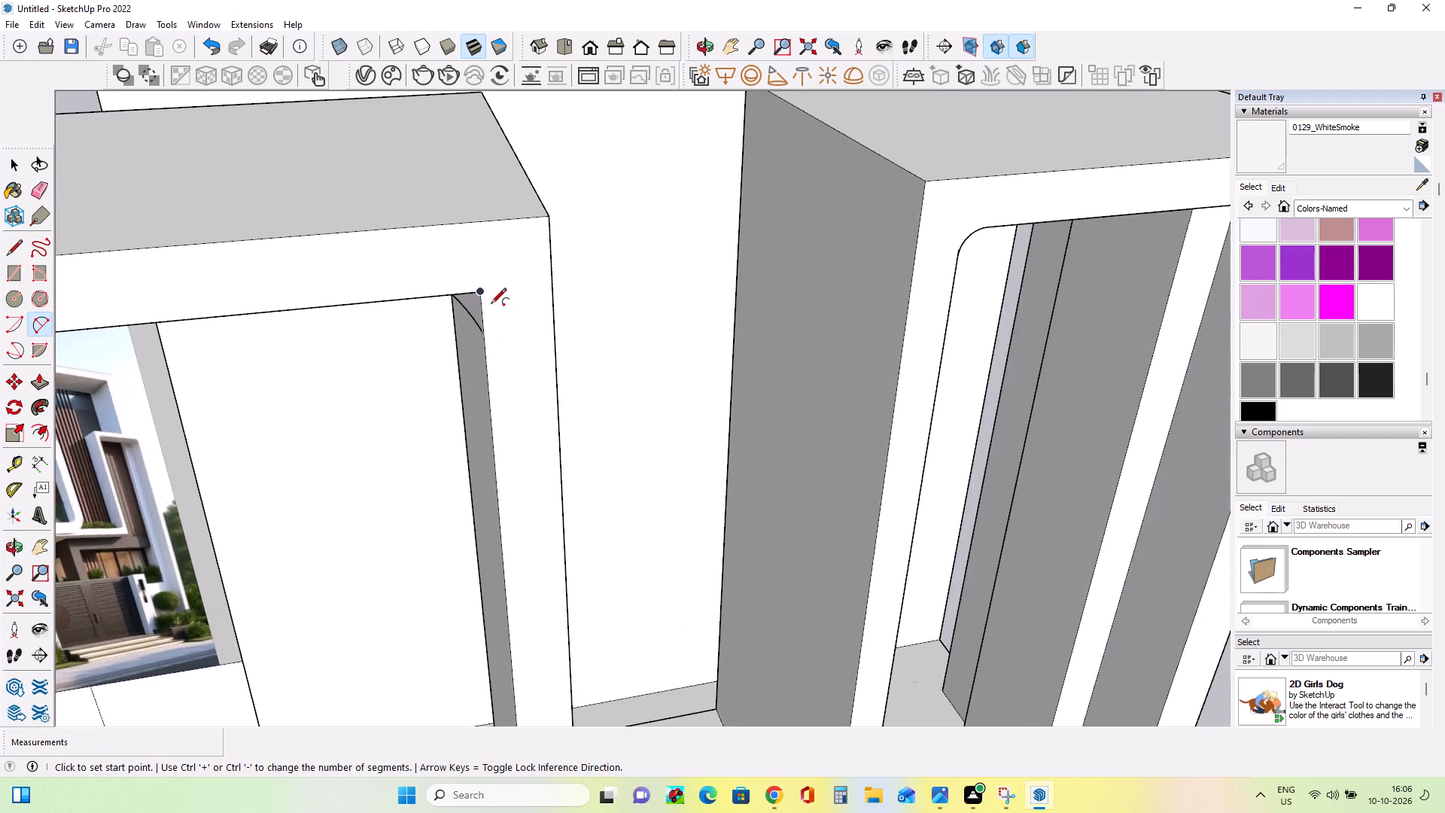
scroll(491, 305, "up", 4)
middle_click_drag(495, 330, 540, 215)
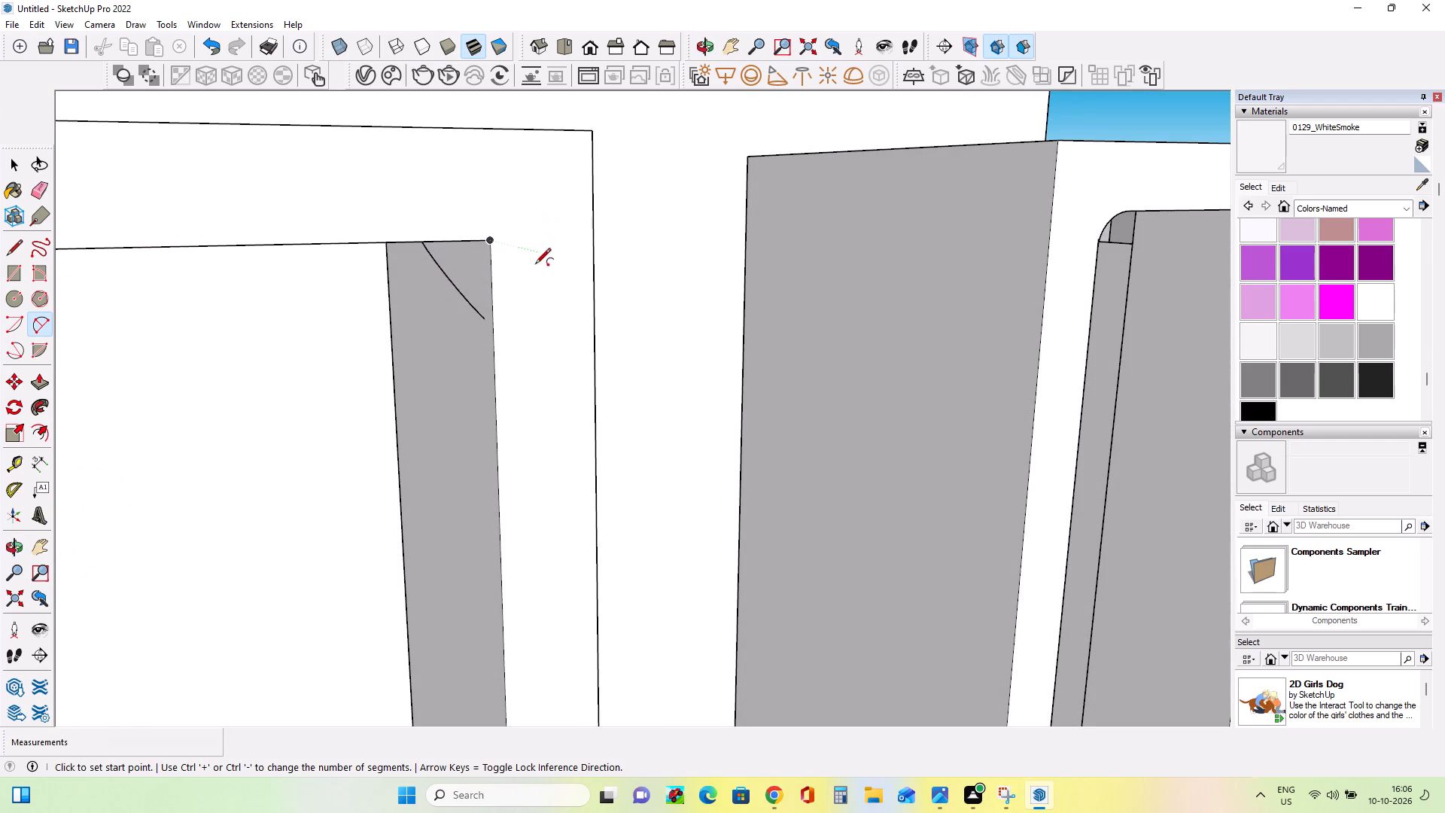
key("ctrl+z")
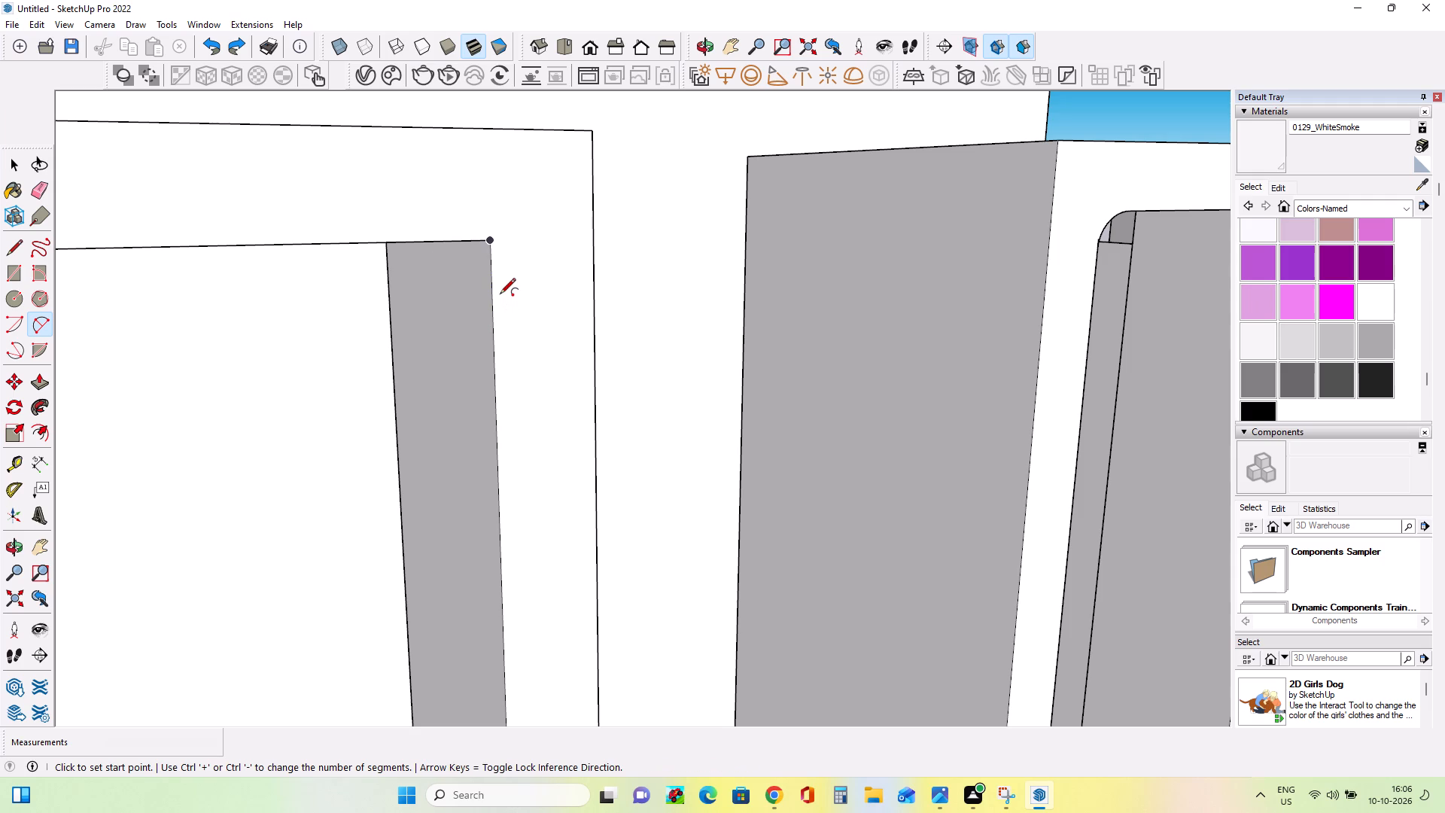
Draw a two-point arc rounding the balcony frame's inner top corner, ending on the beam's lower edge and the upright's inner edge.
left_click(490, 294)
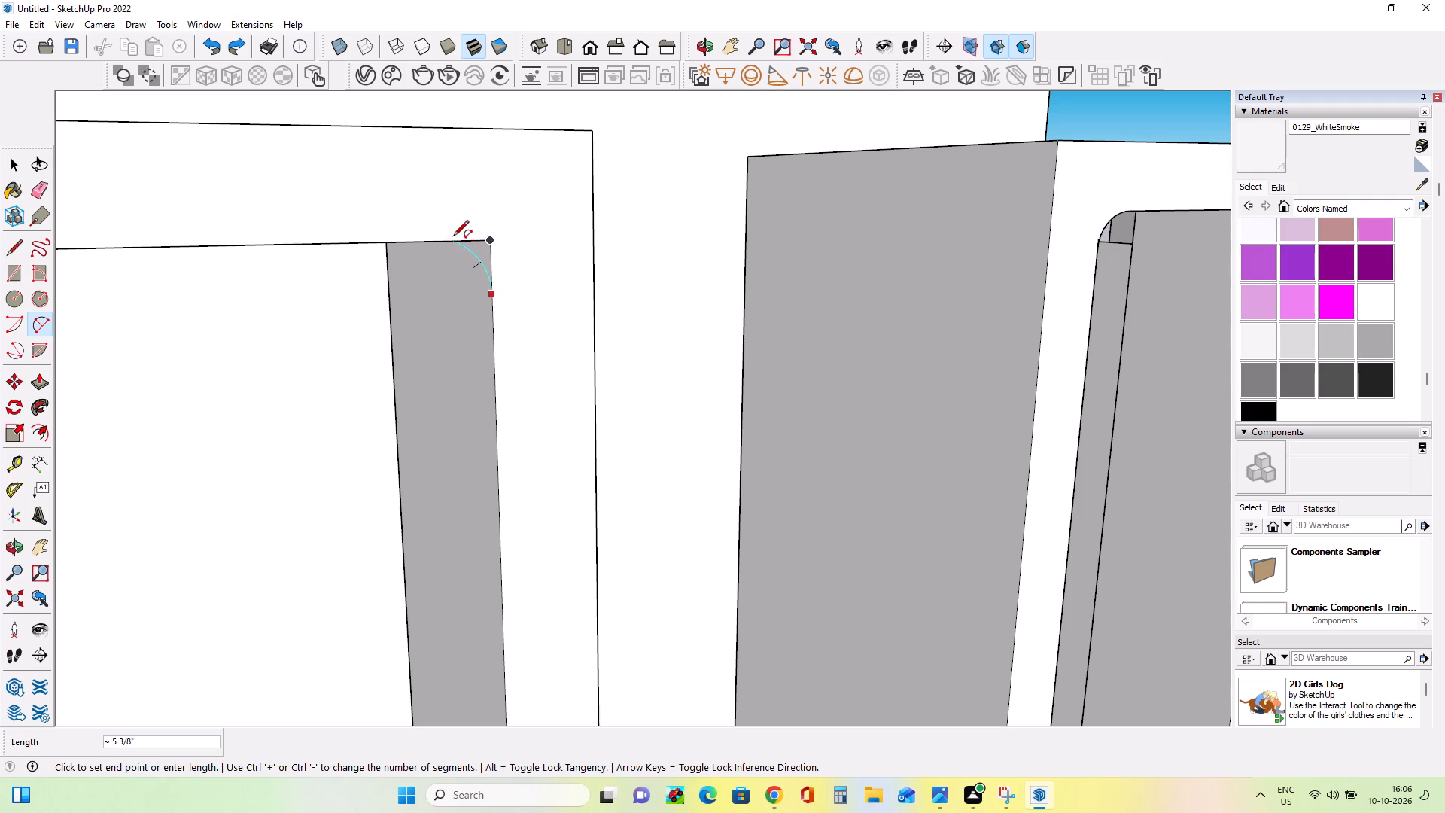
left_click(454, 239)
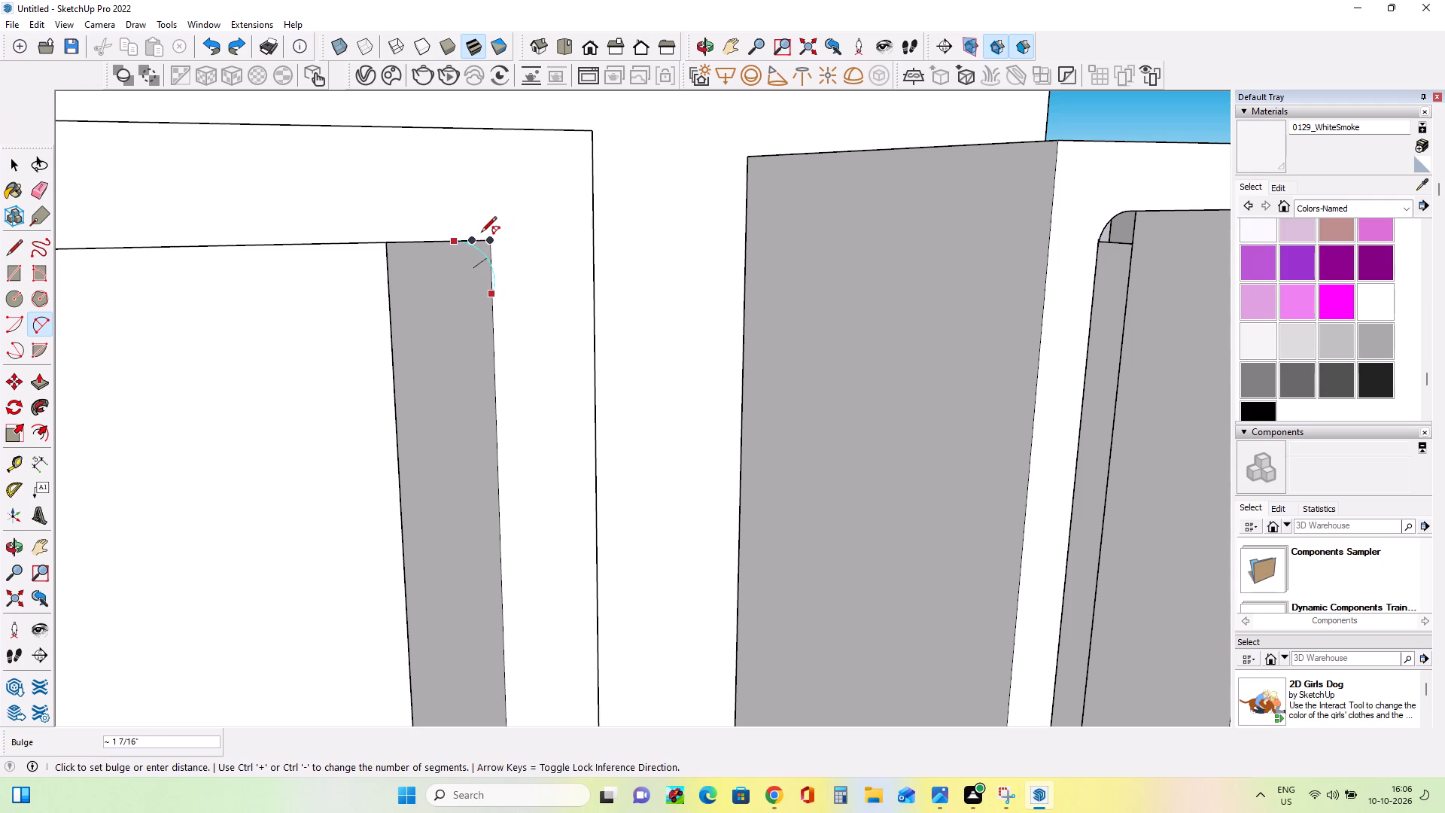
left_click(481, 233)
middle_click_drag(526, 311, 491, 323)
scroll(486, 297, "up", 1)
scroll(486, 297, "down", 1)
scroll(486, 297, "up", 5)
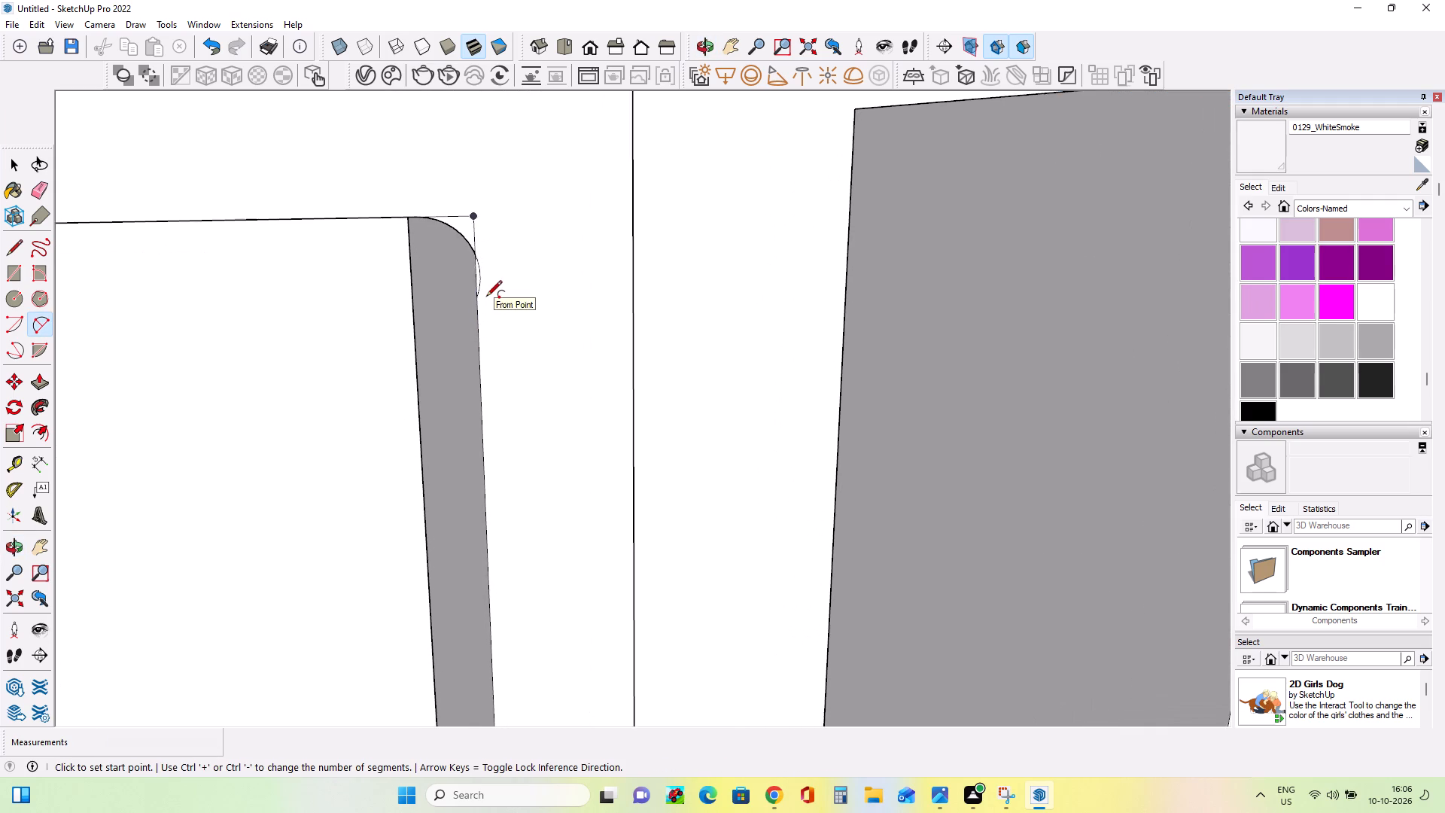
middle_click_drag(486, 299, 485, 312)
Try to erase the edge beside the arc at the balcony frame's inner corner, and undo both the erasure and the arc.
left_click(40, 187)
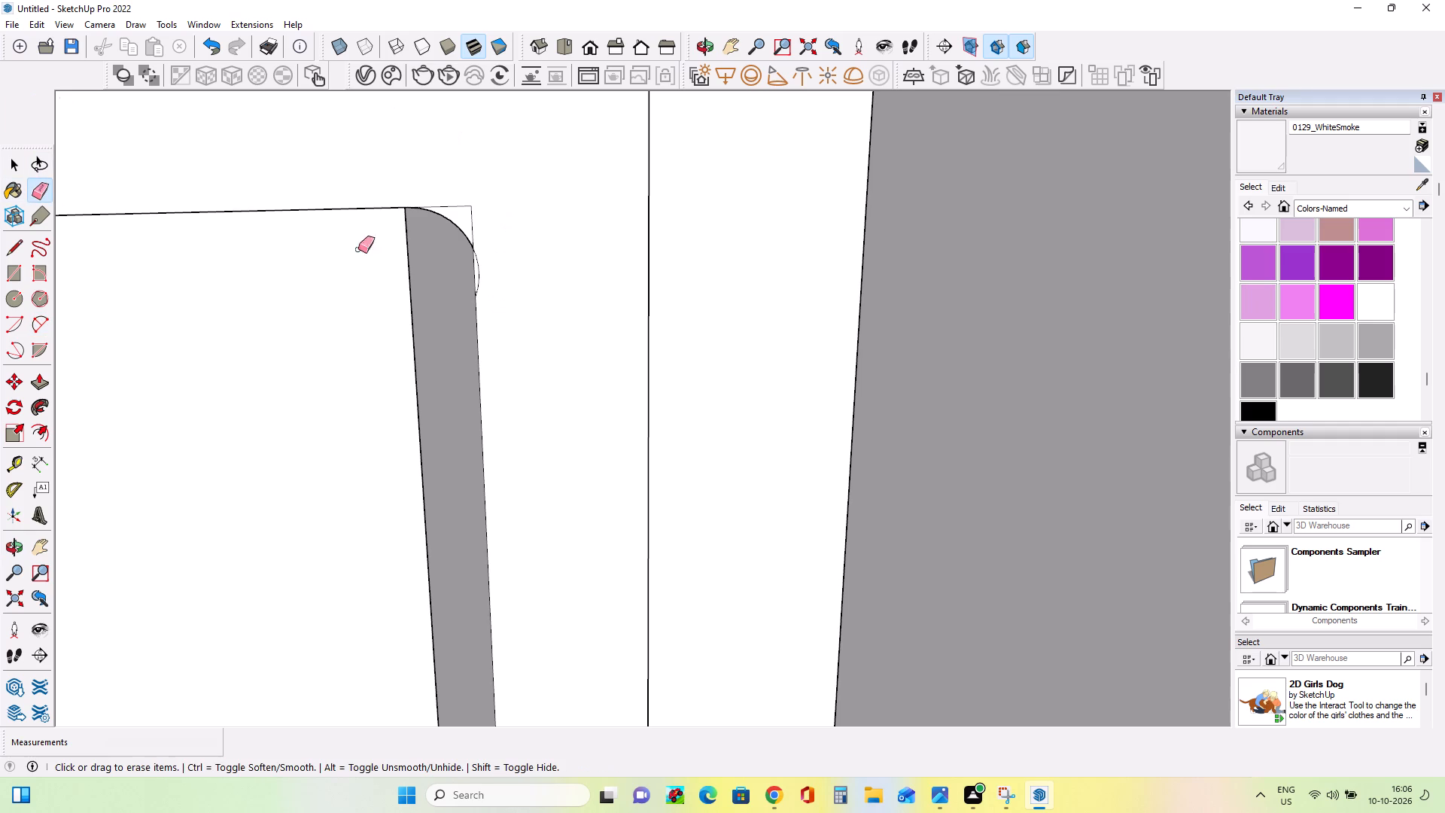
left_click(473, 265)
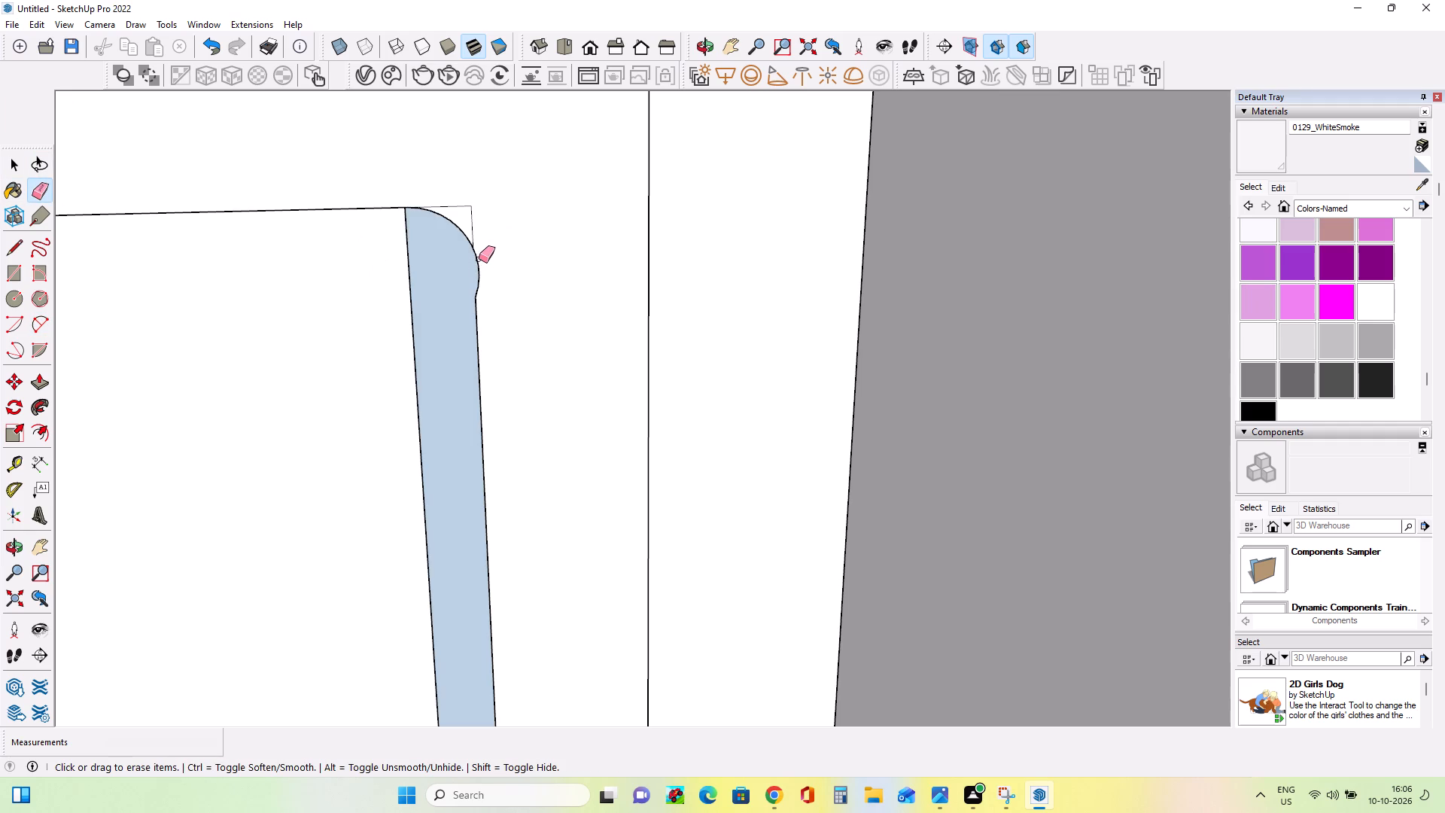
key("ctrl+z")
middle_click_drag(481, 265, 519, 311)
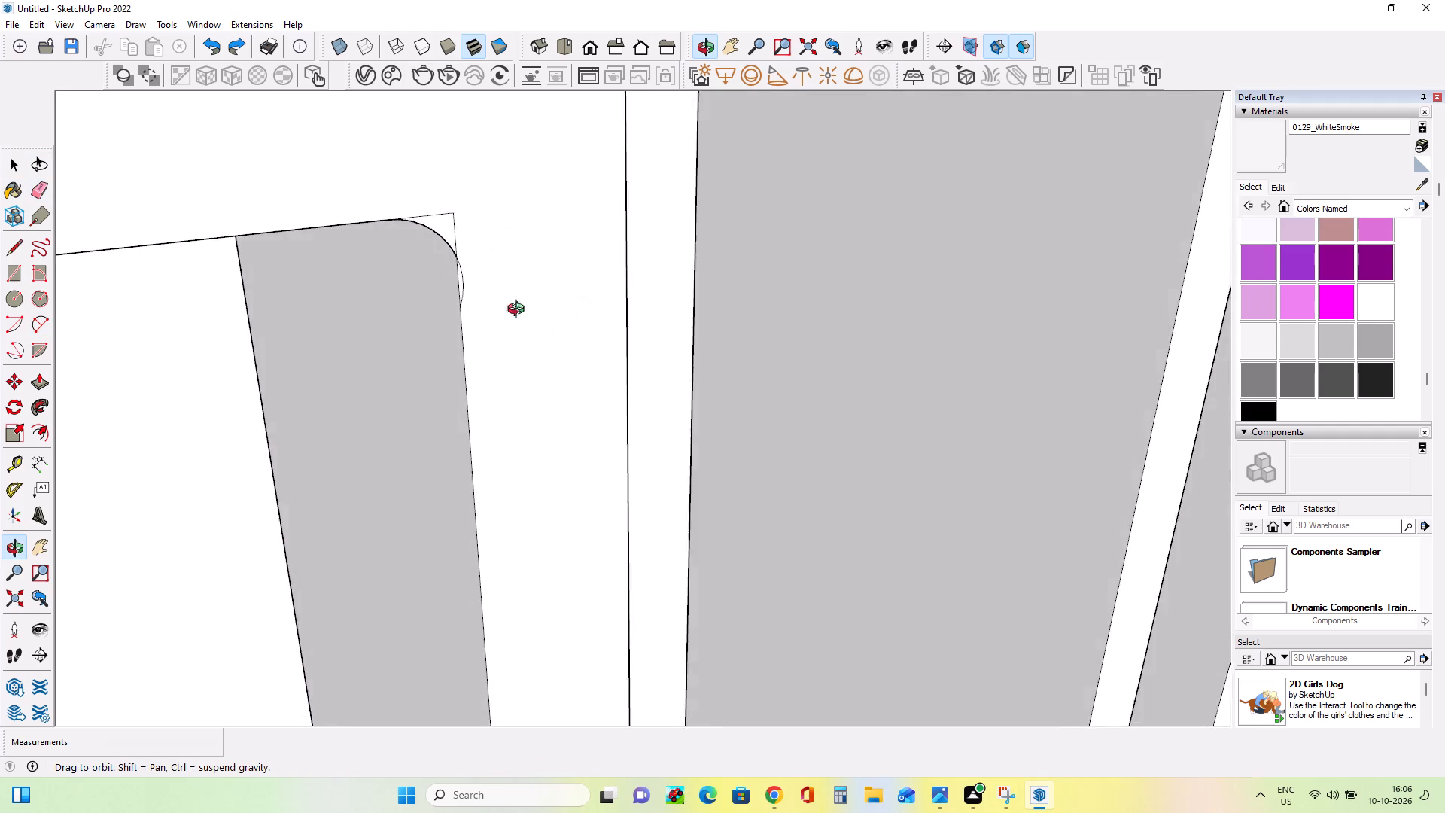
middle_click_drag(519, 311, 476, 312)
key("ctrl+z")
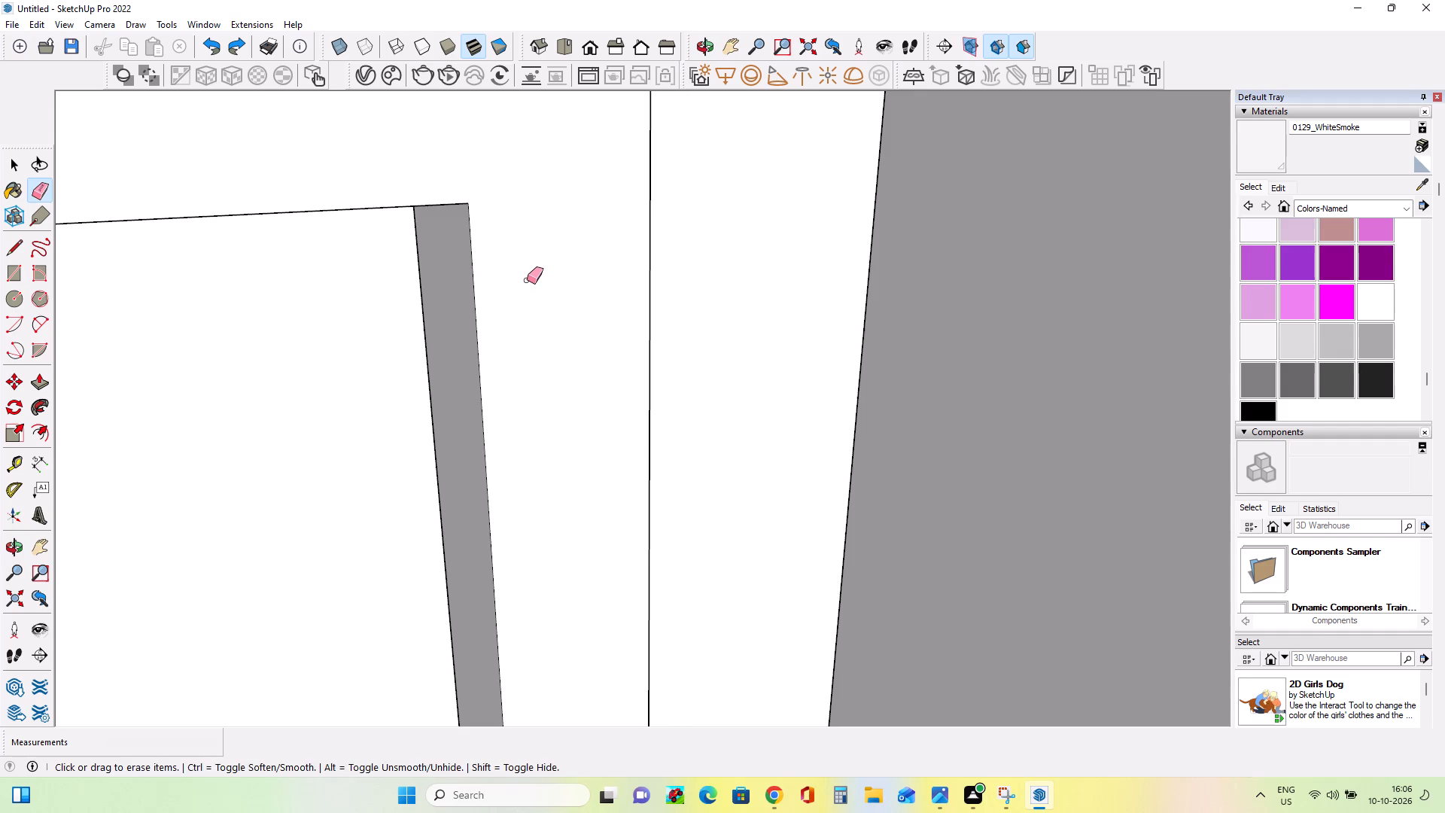
Draw a two-point arc with a radius of about 1 13/16" on the frame's outer side face, rounding its inner top corner.
middle_click_drag(527, 271, 475, 285)
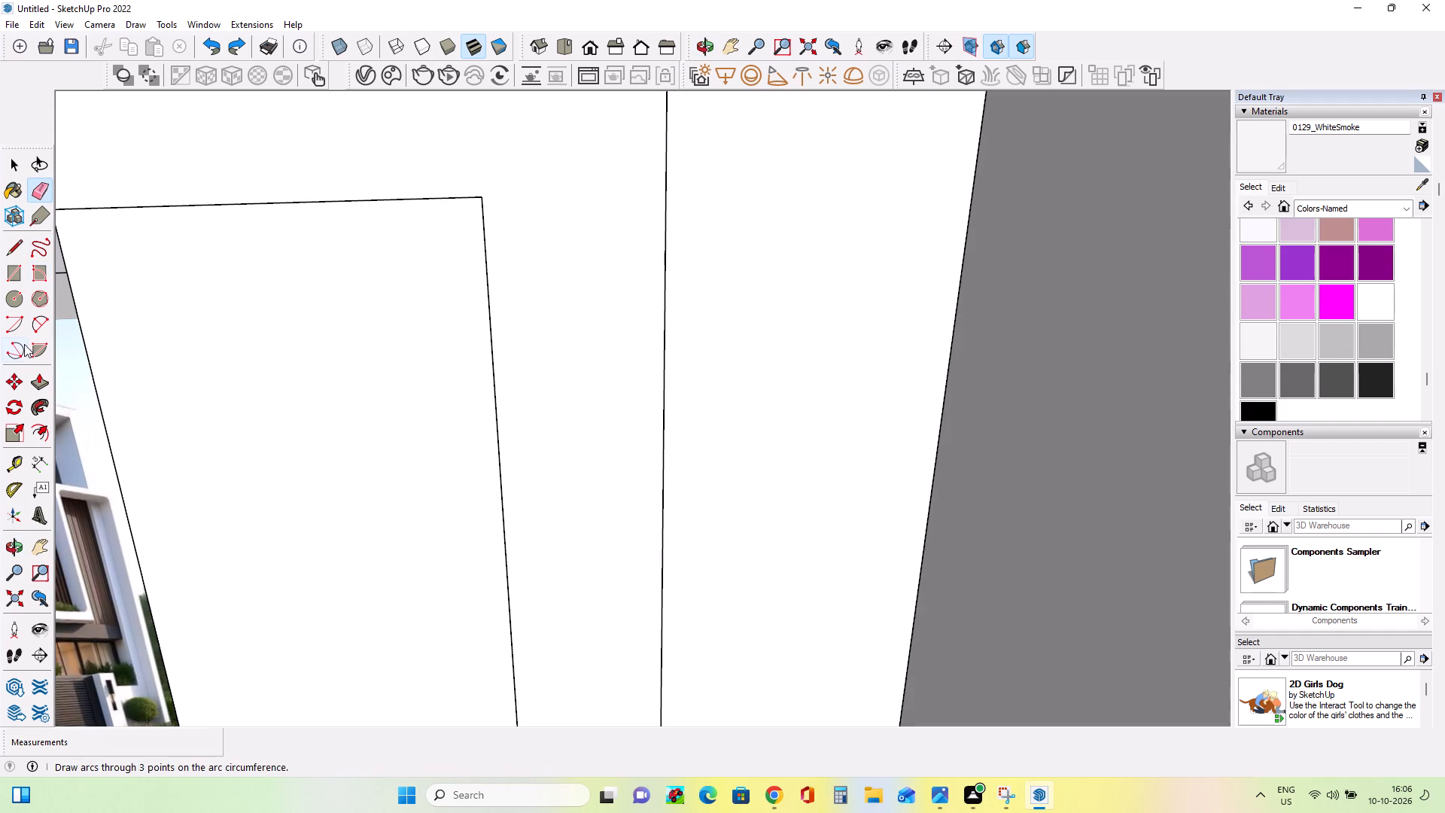
left_click(38, 315)
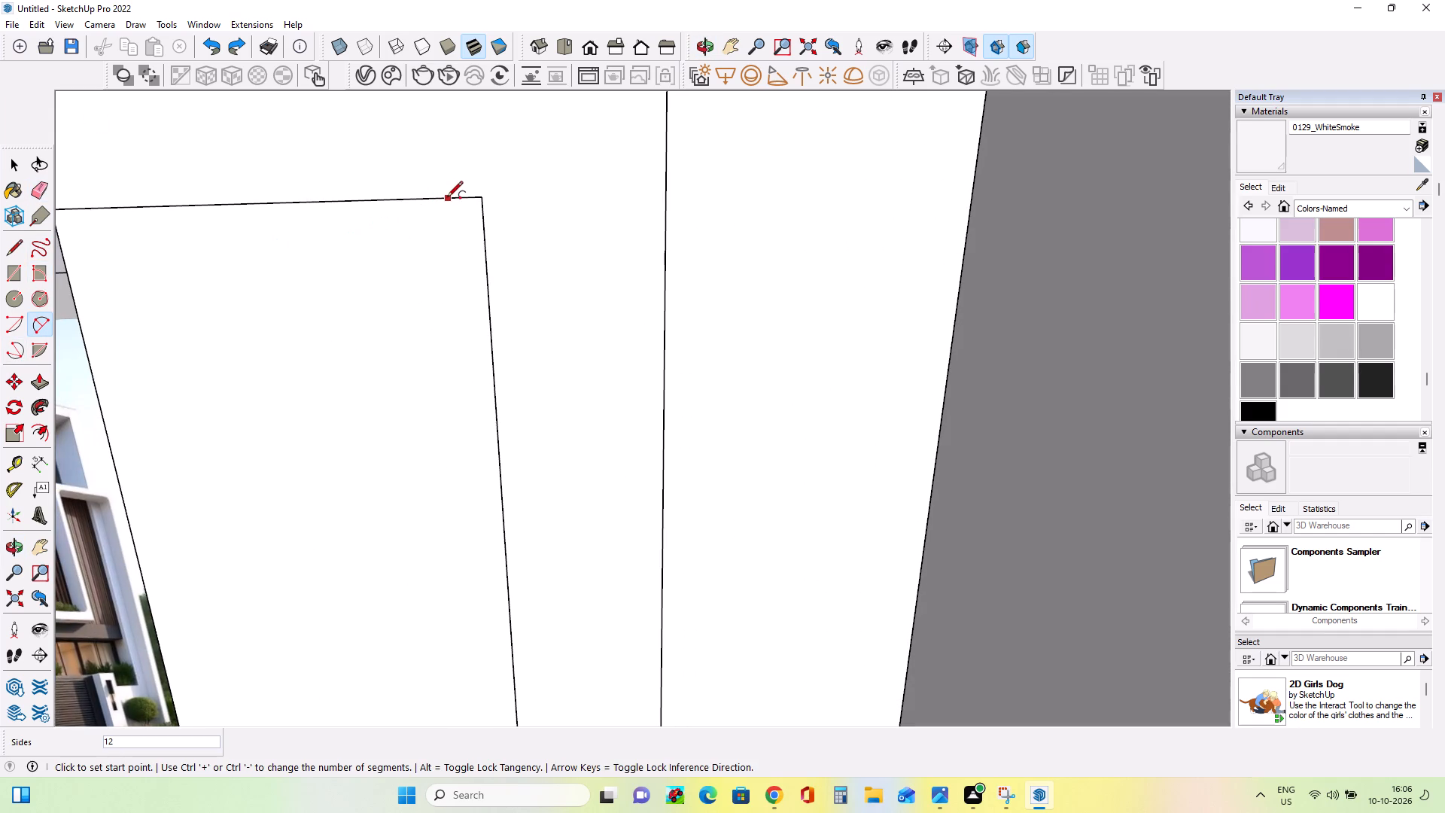
left_click(443, 198)
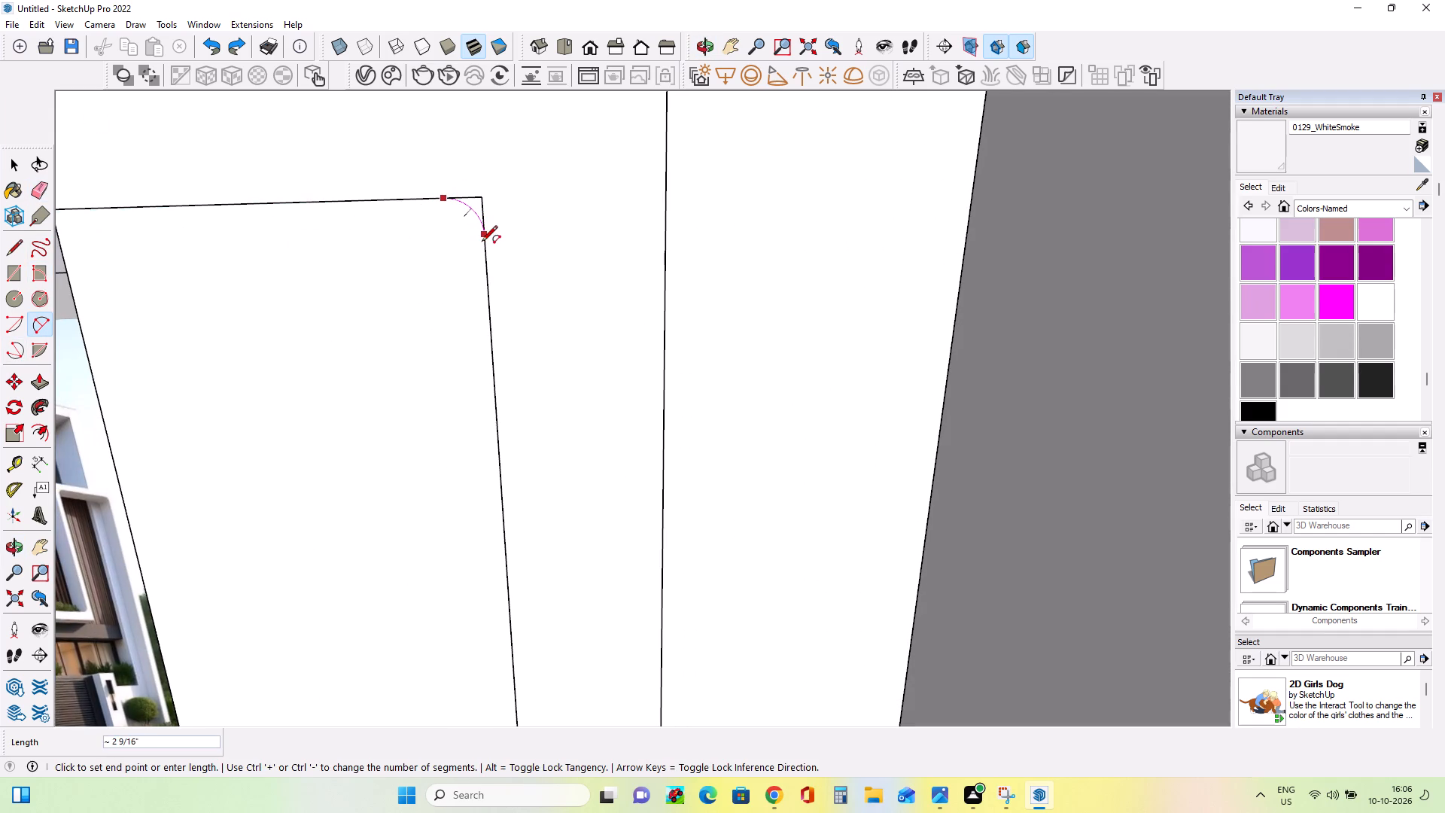
left_click(482, 242)
left_click(487, 211)
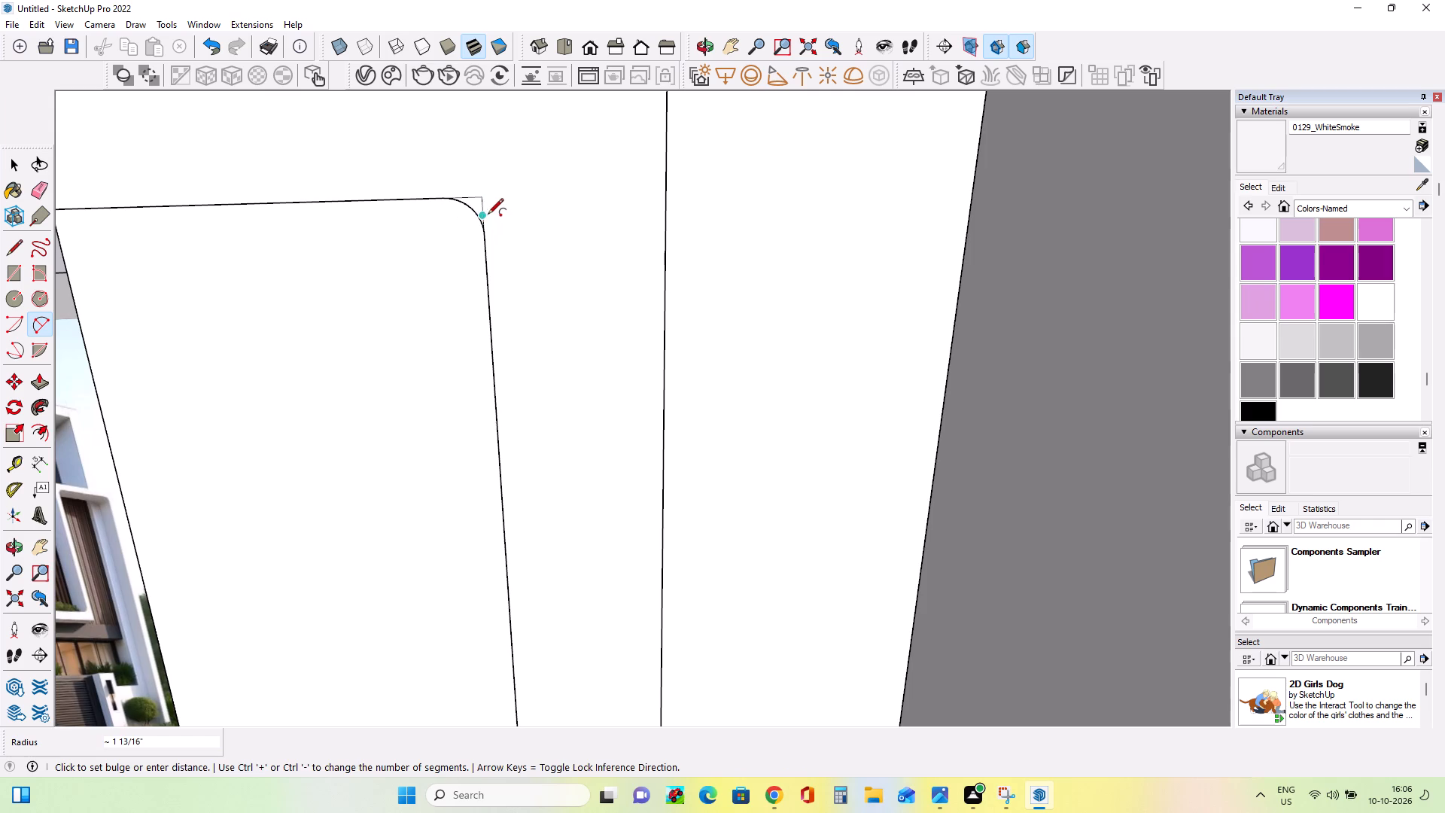
middle_click_drag(524, 245, 529, 276)
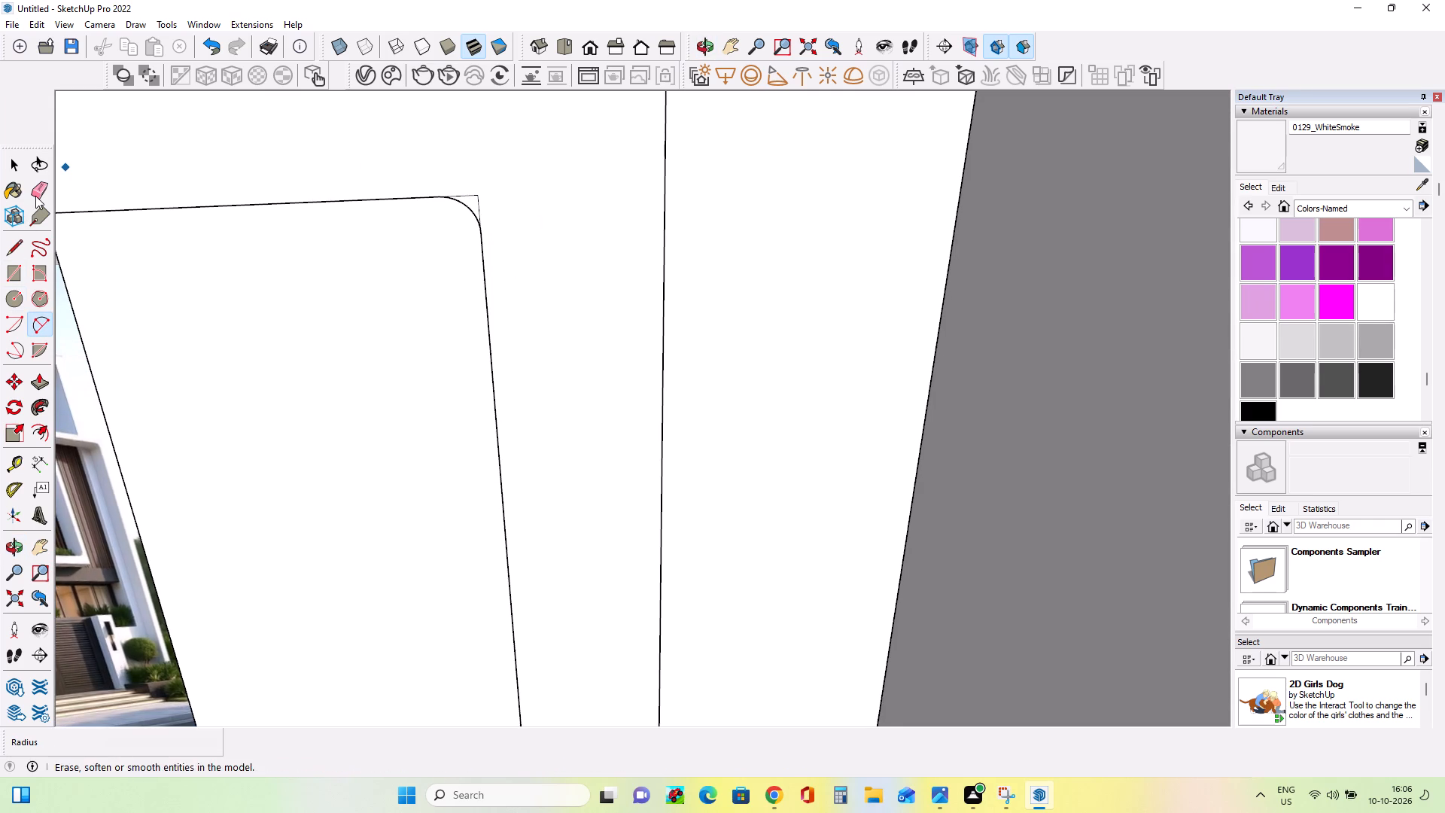
Push/Pull the small face between the arc and the square corner 6' 1 3/16" through the balcony frame's full depth.
left_click(39, 381)
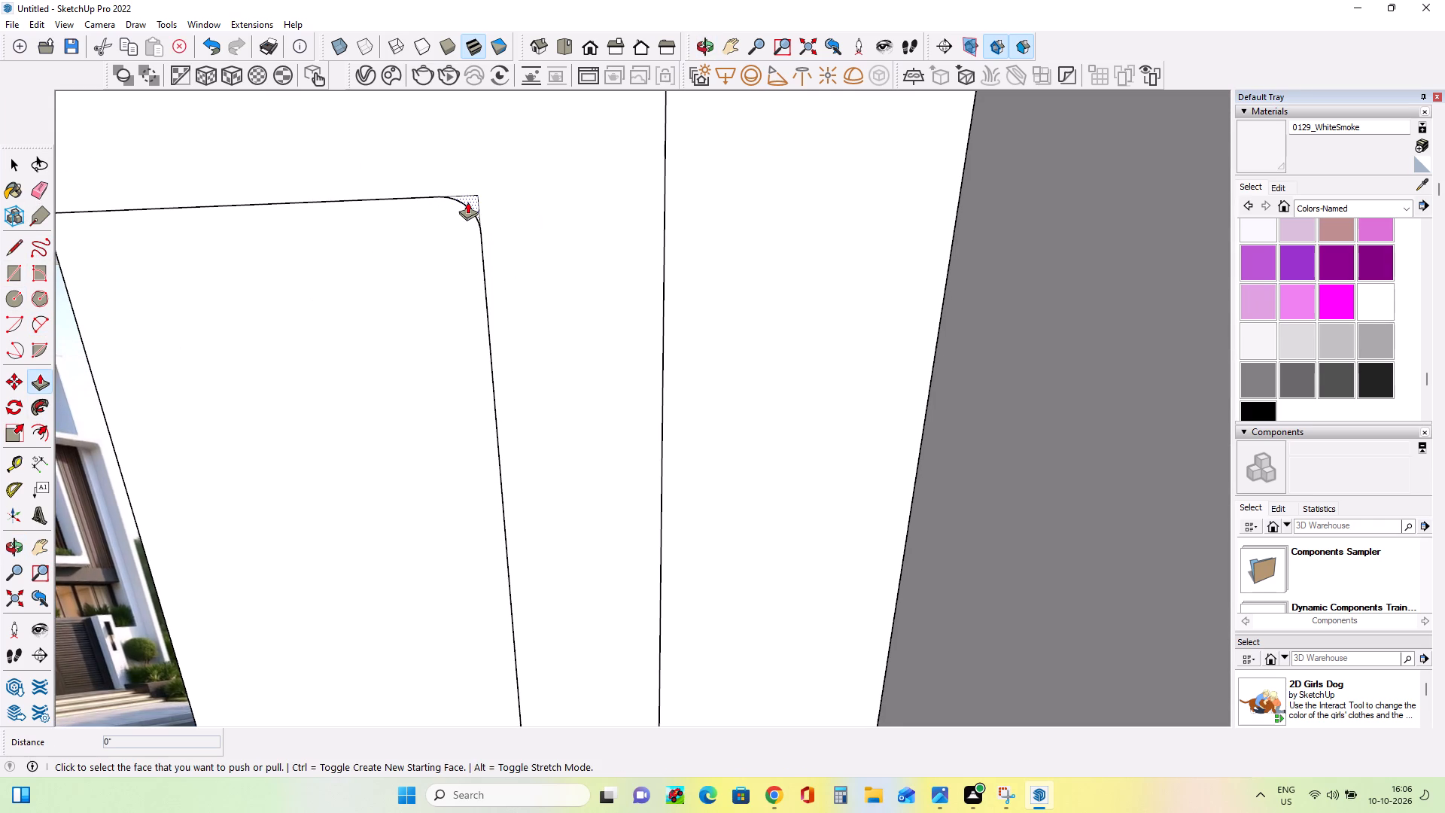
left_click(467, 202)
middle_click_drag(440, 242, 732, 101)
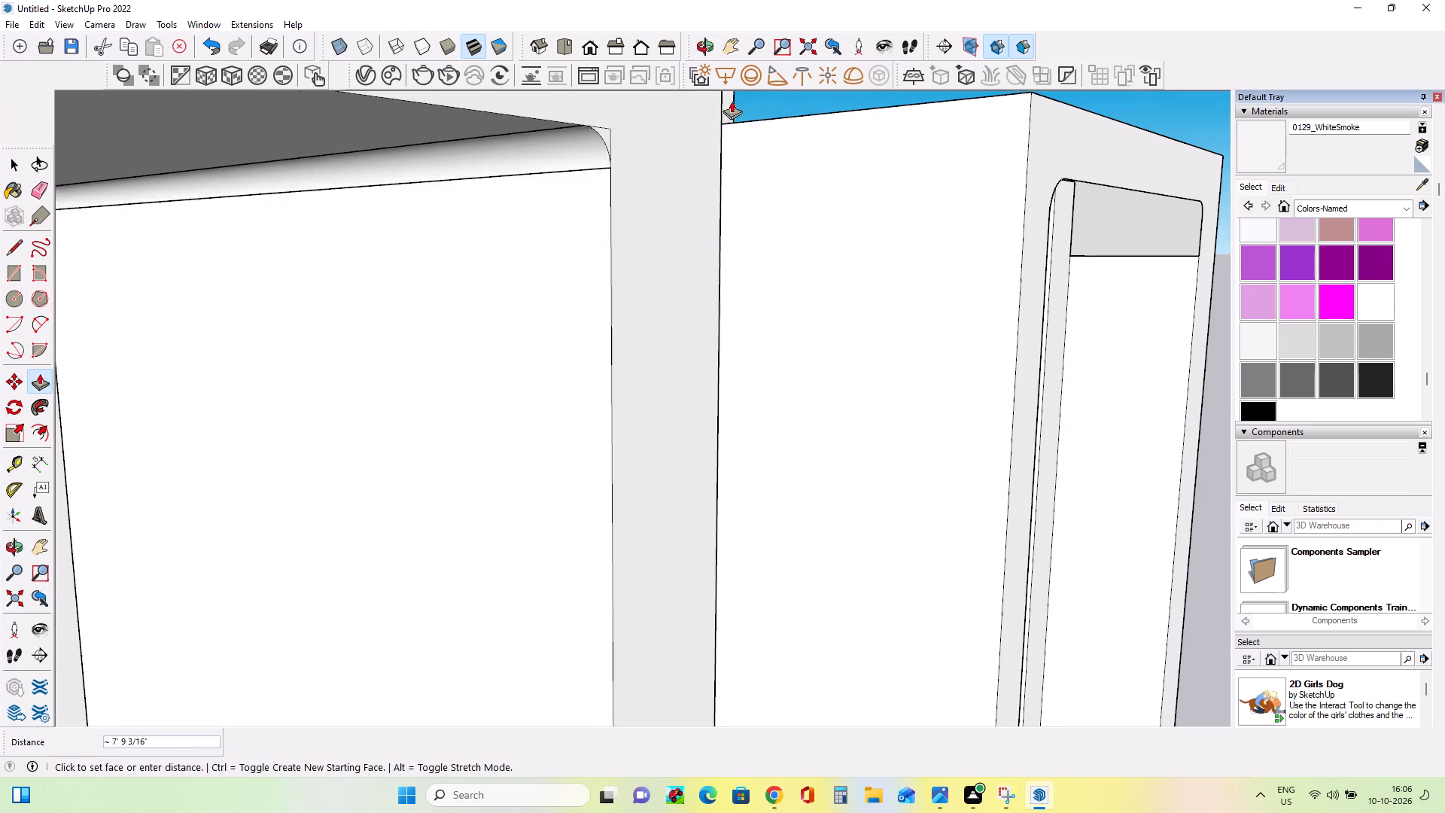
scroll(217, 207, "down", 5)
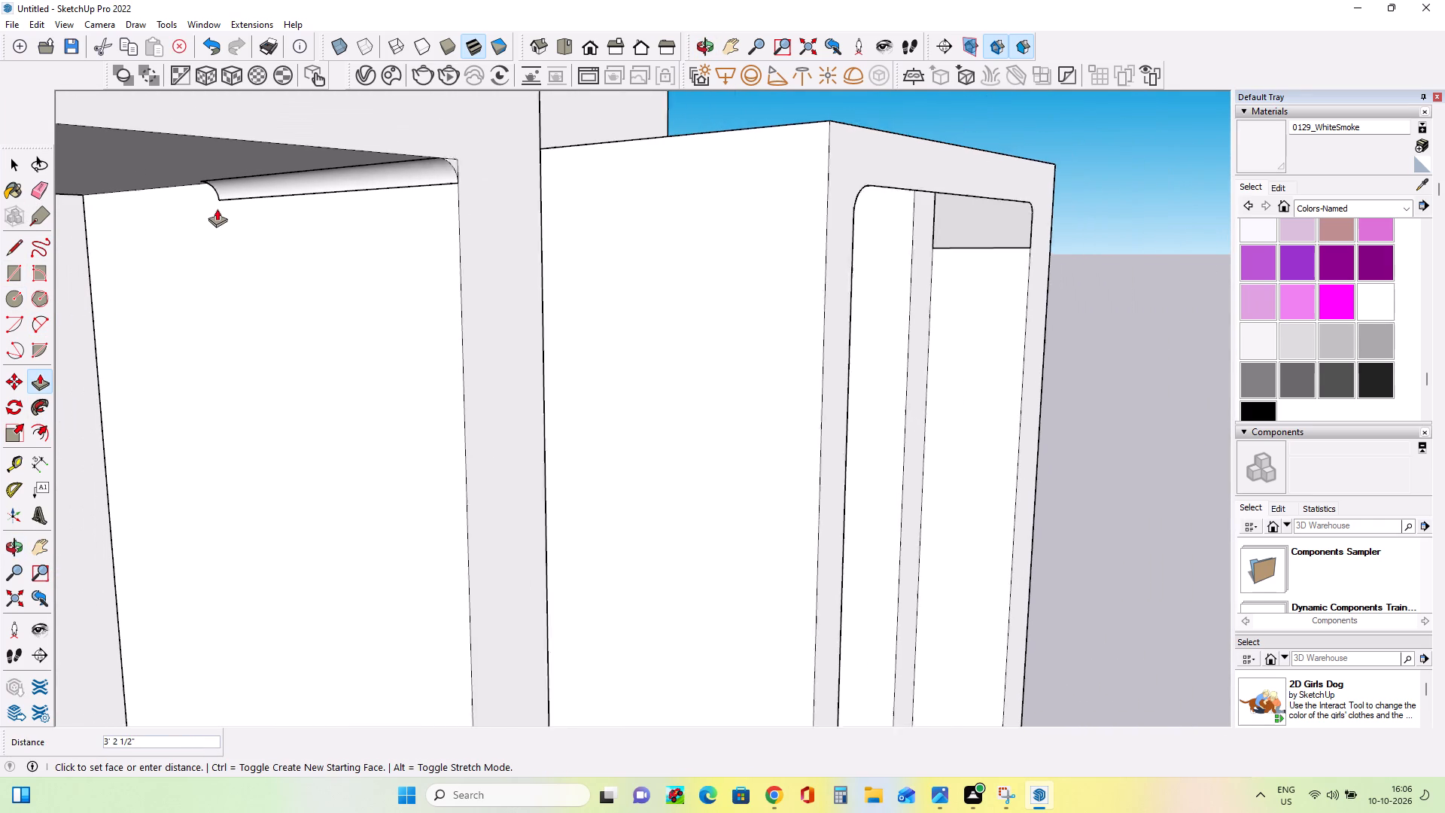
scroll(217, 209, "down", 1)
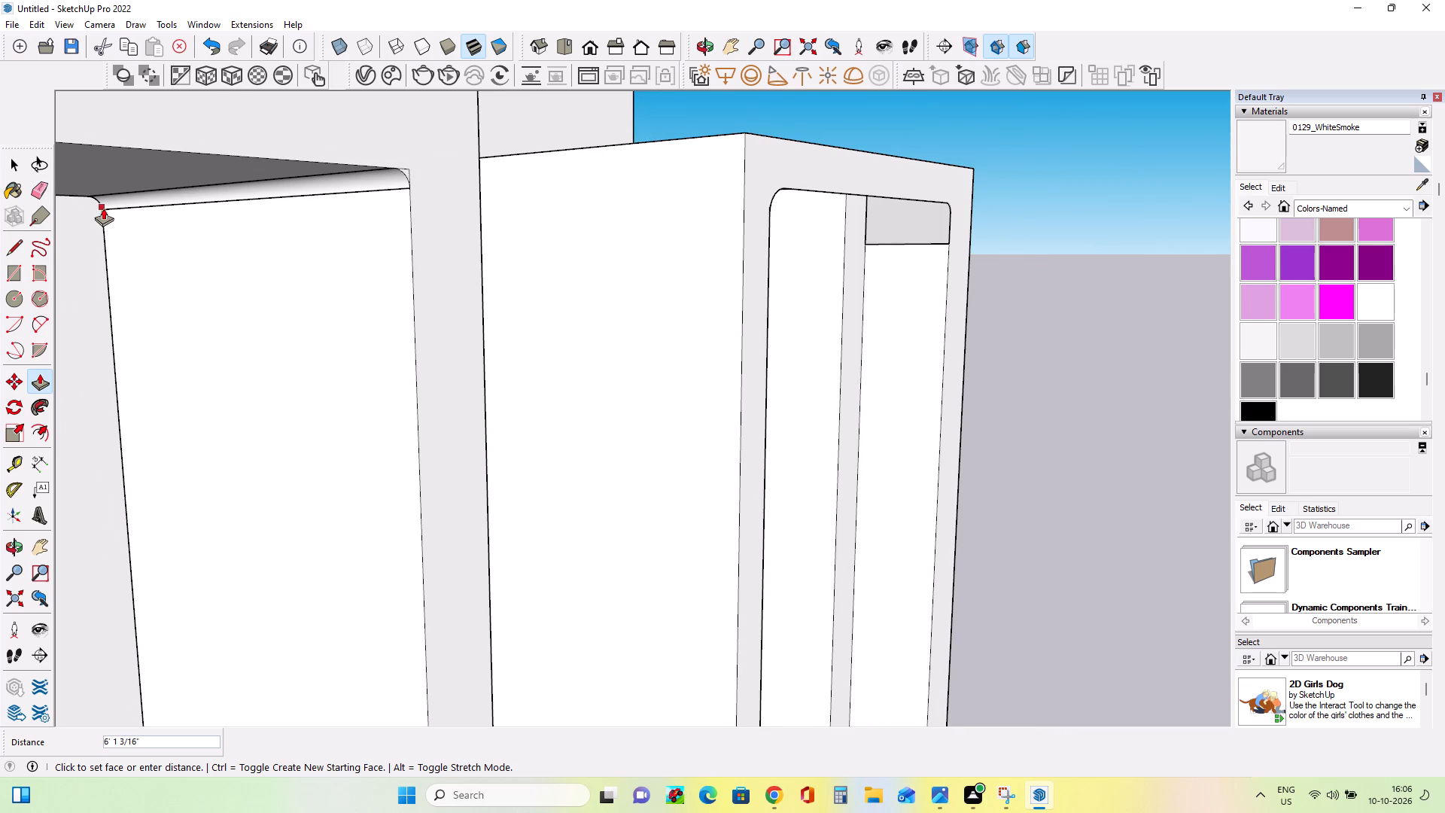
left_click(103, 209)
Erase the leftover square-corner edges beside the rounded inner top corner of the balcony frame.
middle_click_drag(277, 256, 87, 303)
scroll(245, 232, "up", 6)
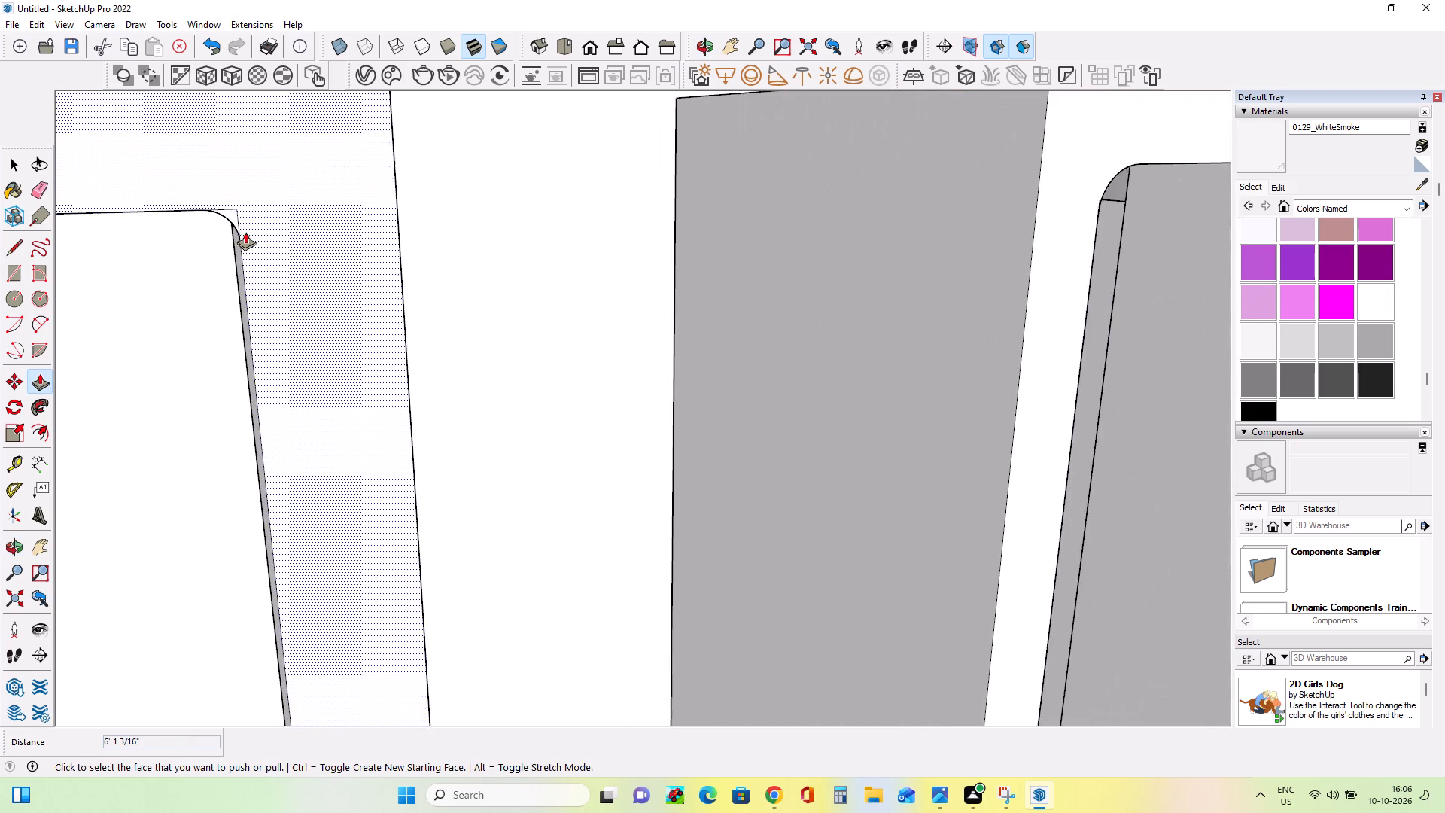
scroll(245, 232, "up", 3)
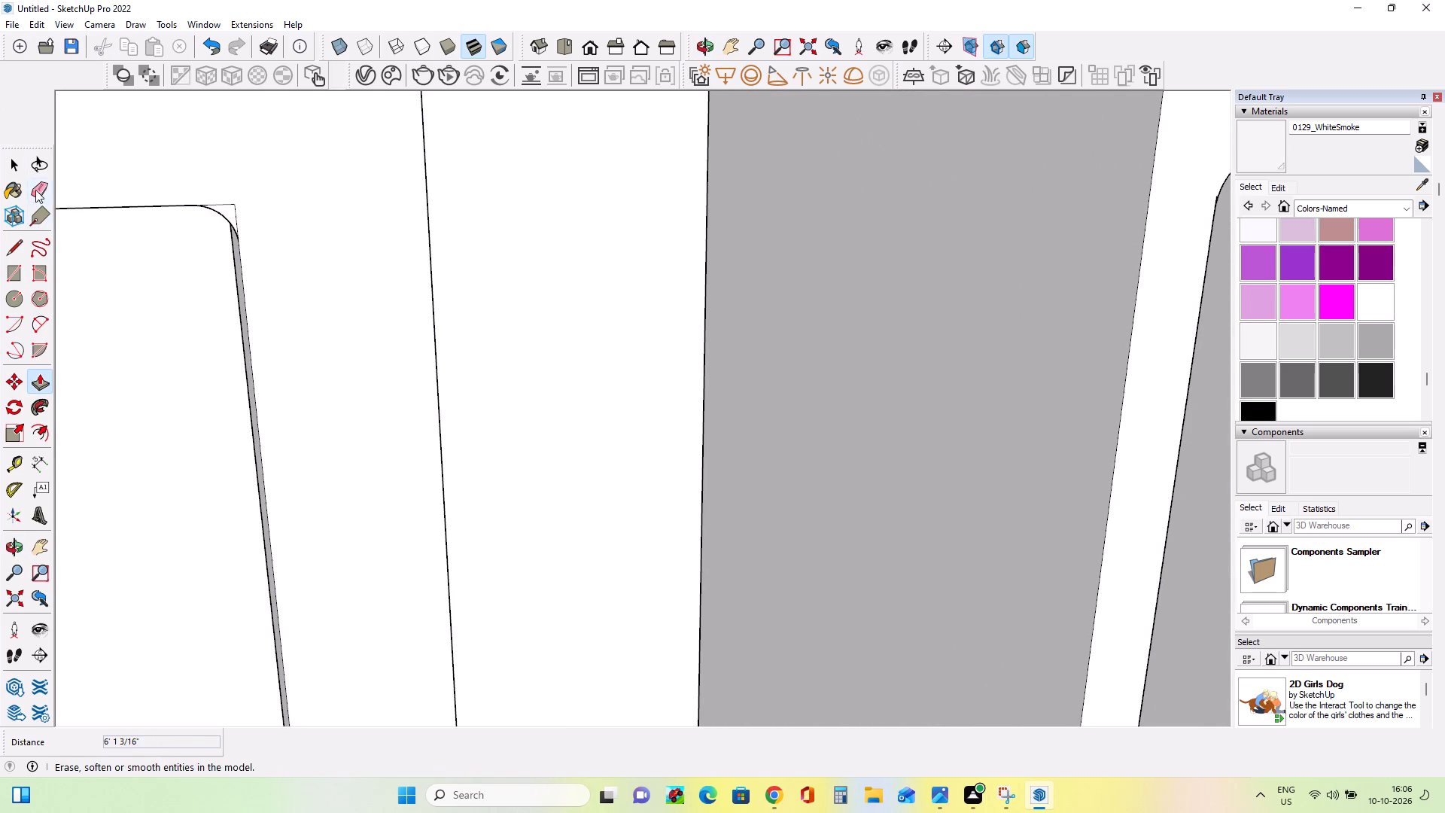
left_click(42, 189)
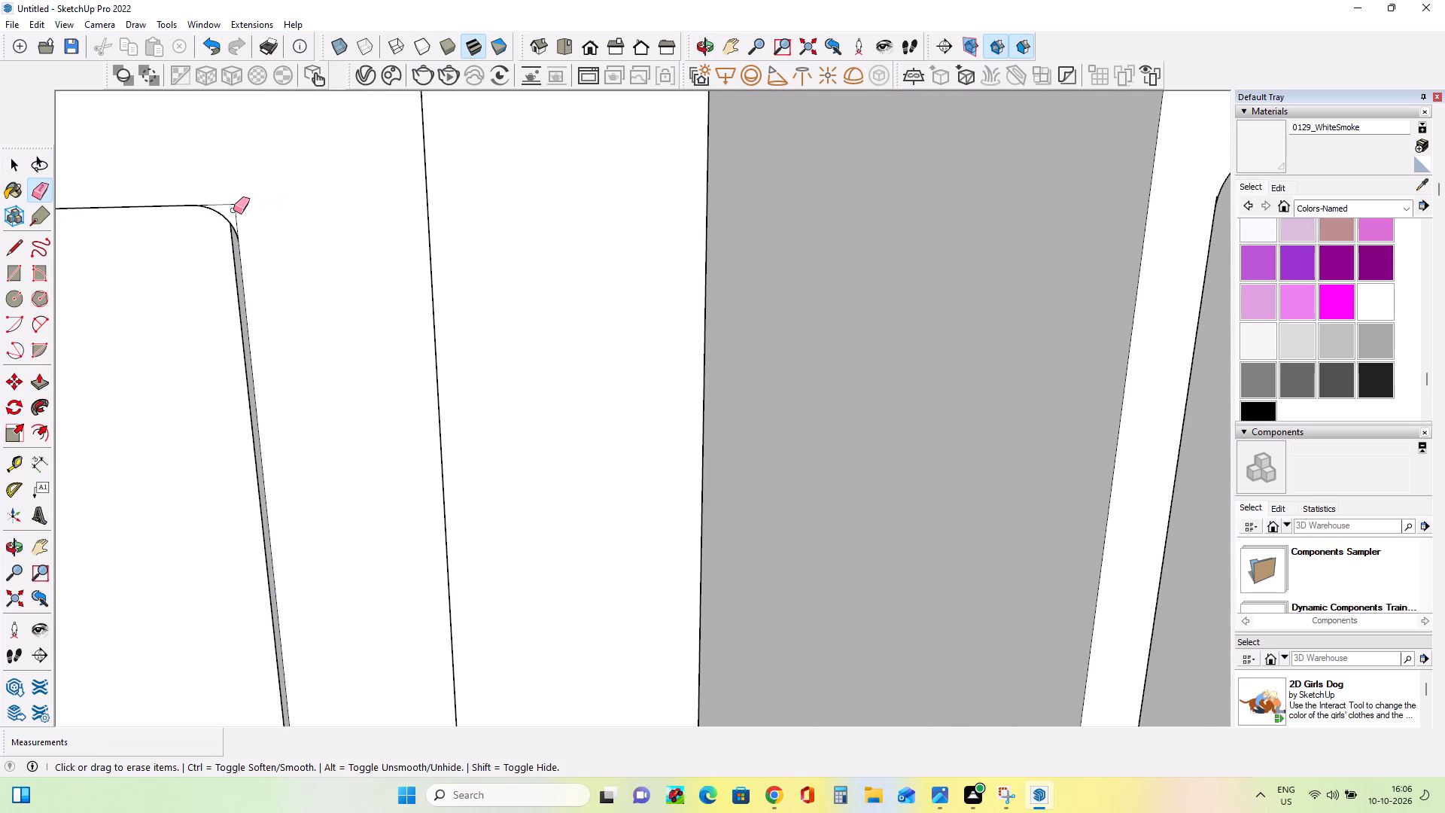
left_click(233, 208)
left_click(236, 209)
left_click(230, 205)
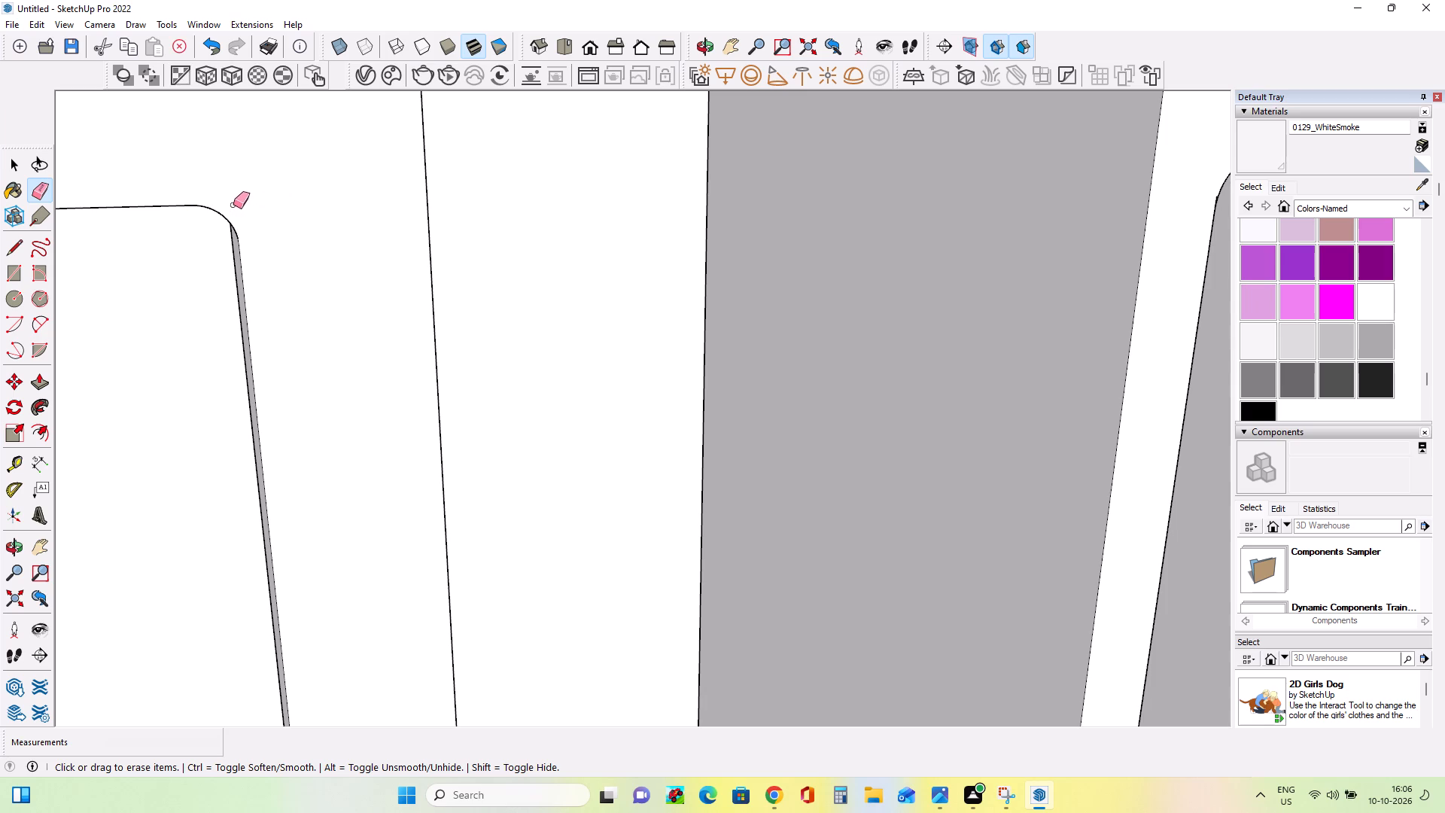
Draw a two-point arc with a bulge of about 15/16" on the balcony frame's front face, rounding its outer top corner.
scroll(331, 236, "down", 7)
scroll(331, 236, "up", 1)
scroll(331, 236, "down", 14)
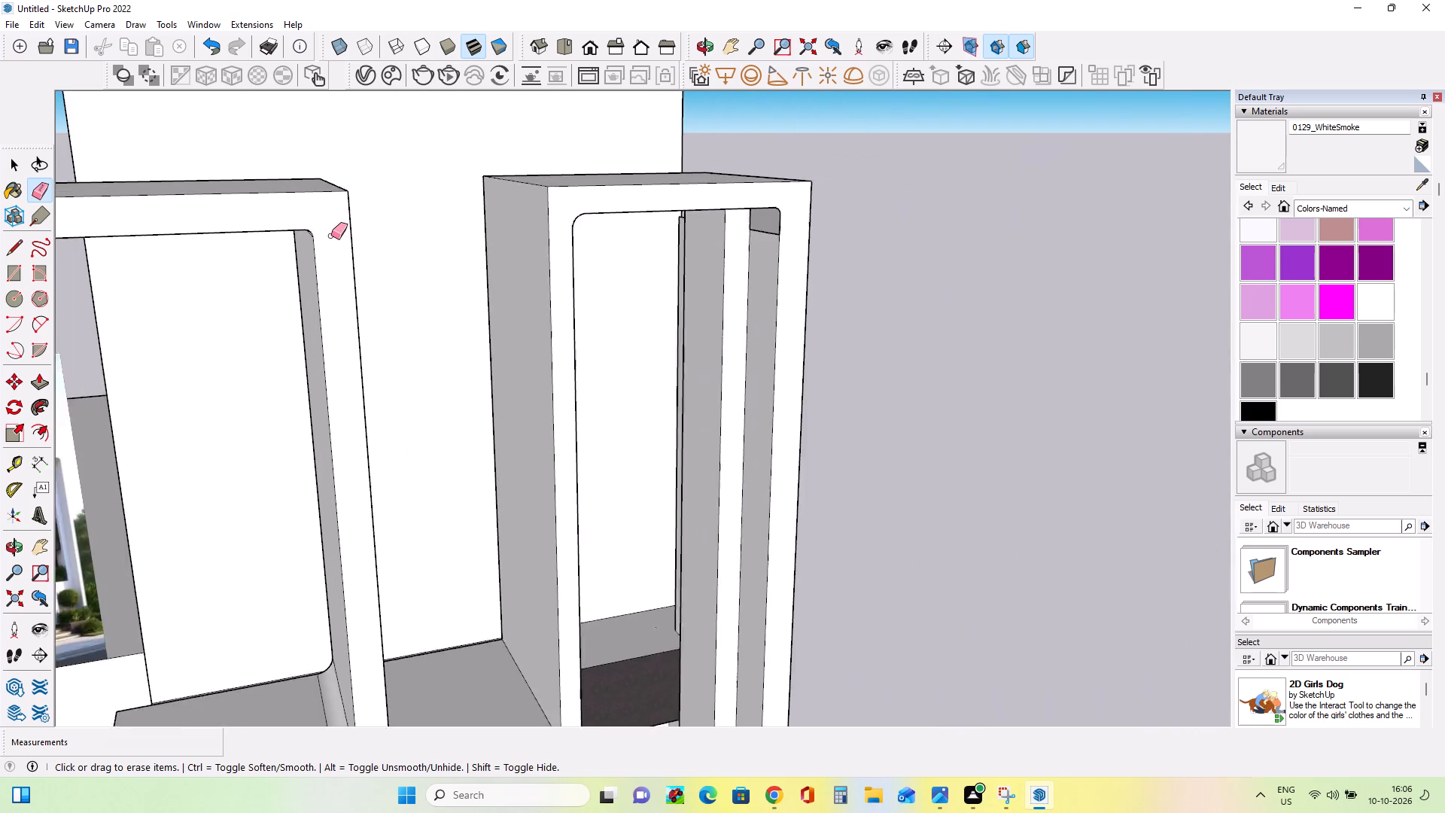
scroll(331, 236, "down", 4)
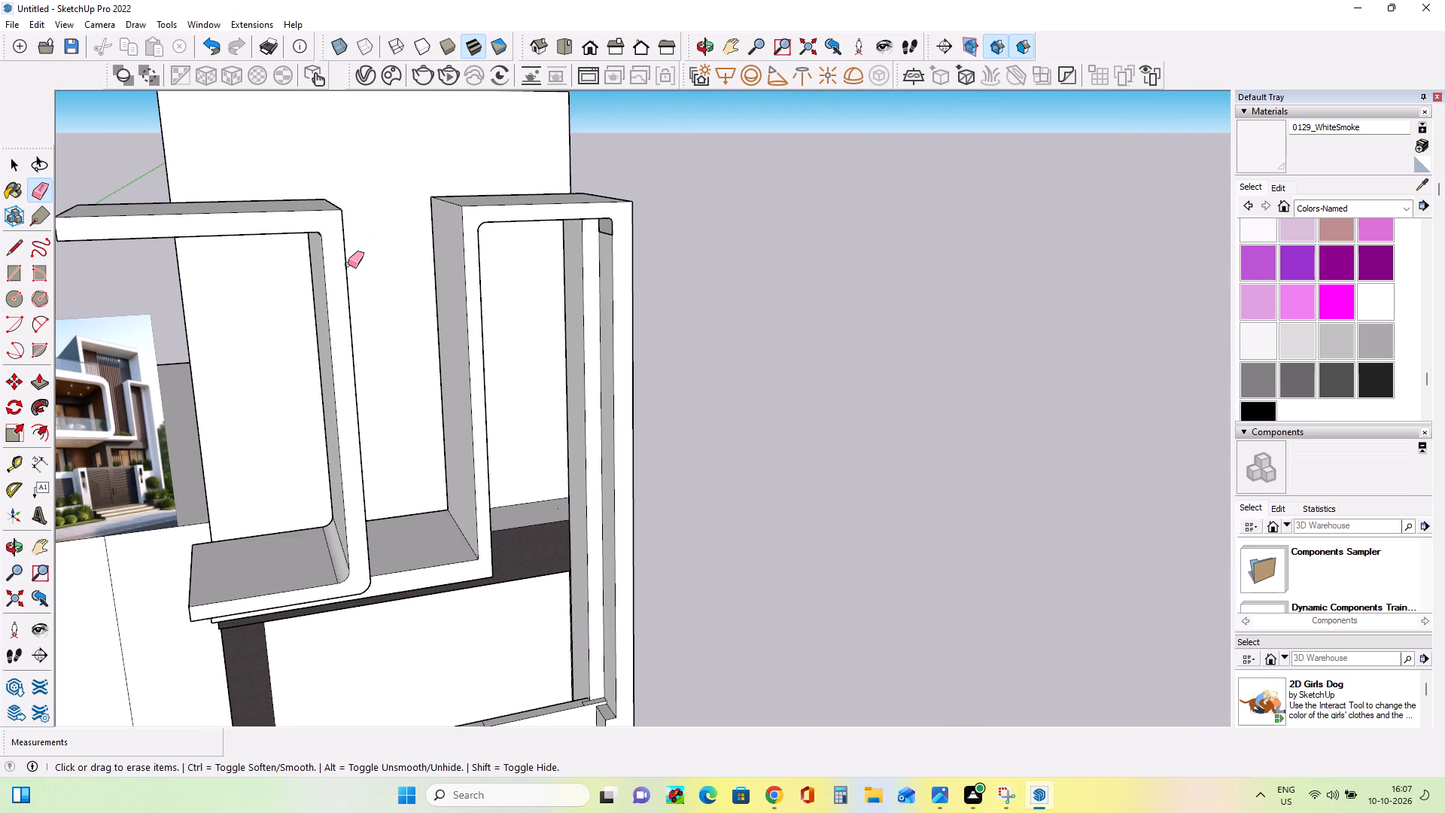
middle_click_drag(347, 267, 291, 252)
scroll(351, 206, "up", 2)
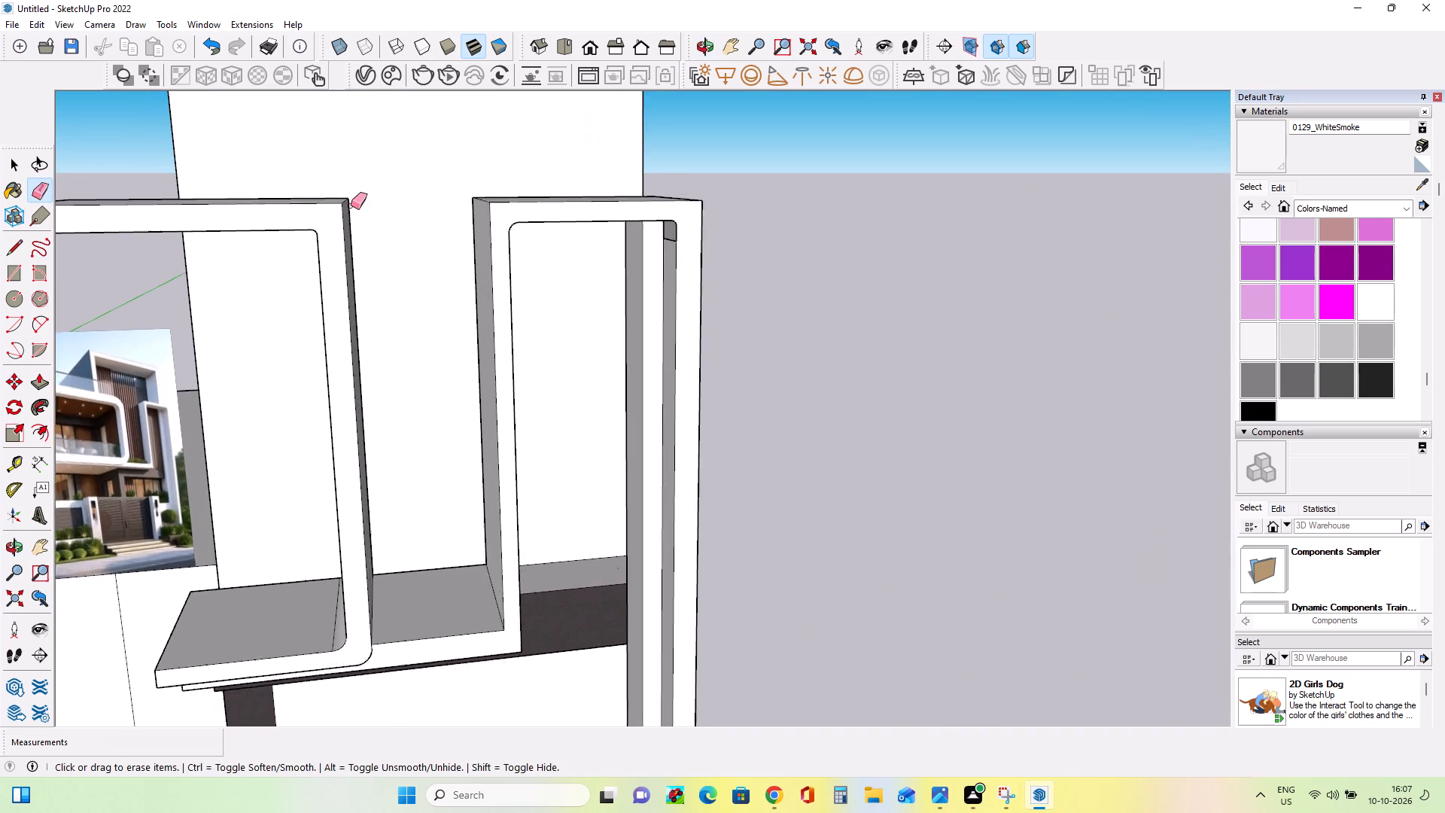
scroll(351, 206, "up", 5)
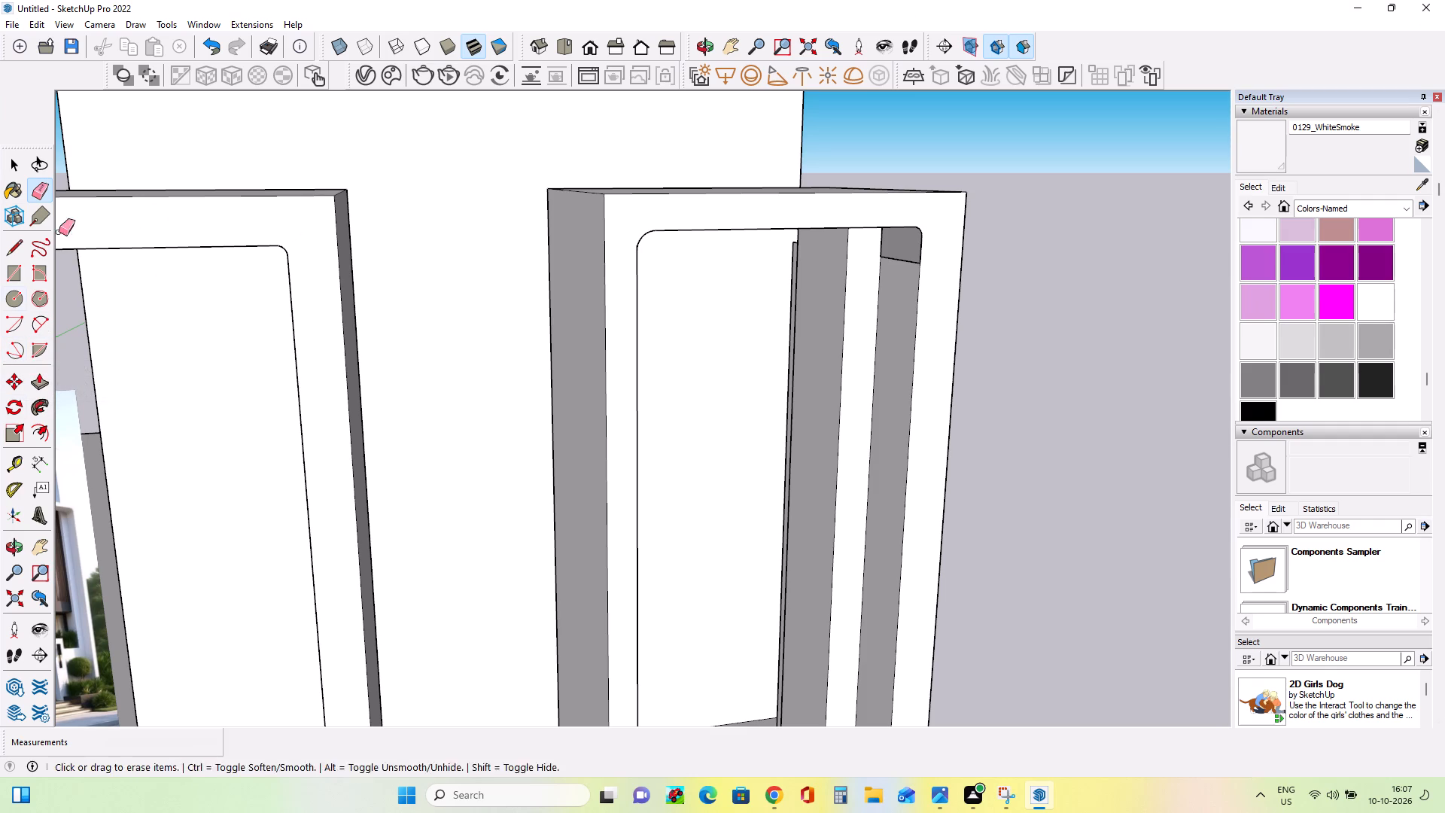
left_click(41, 324)
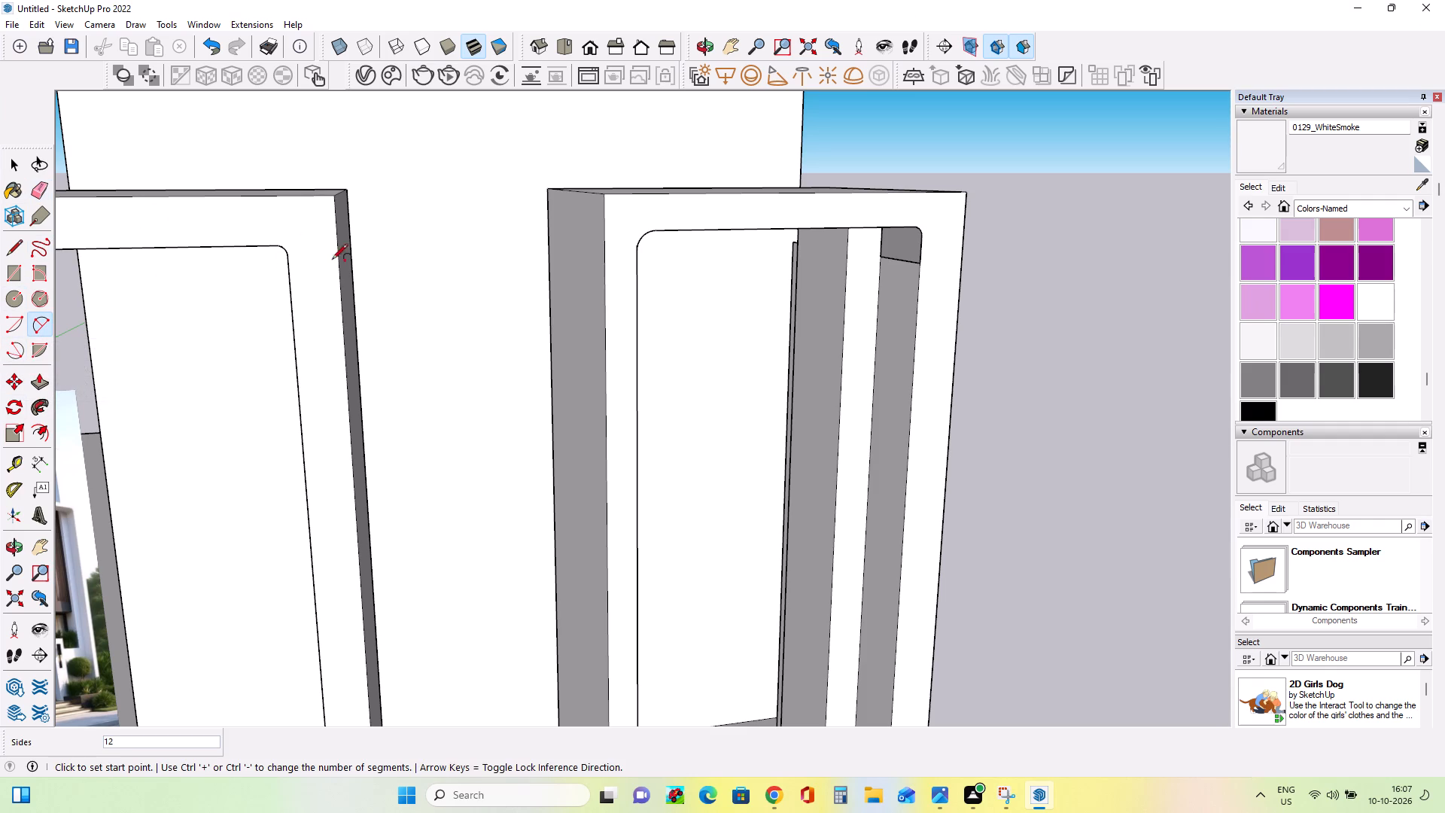
left_click(336, 236)
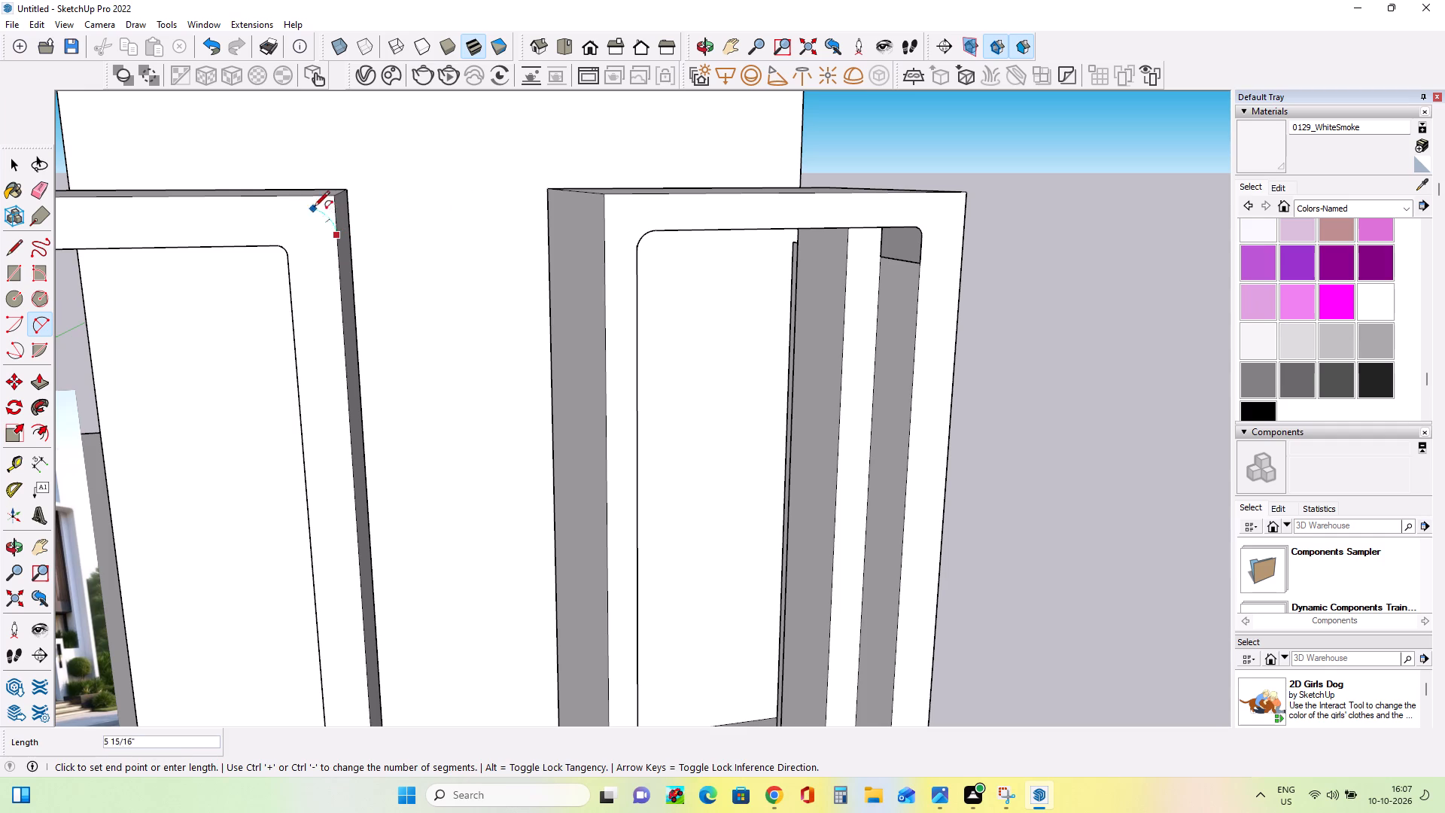
left_click(314, 199)
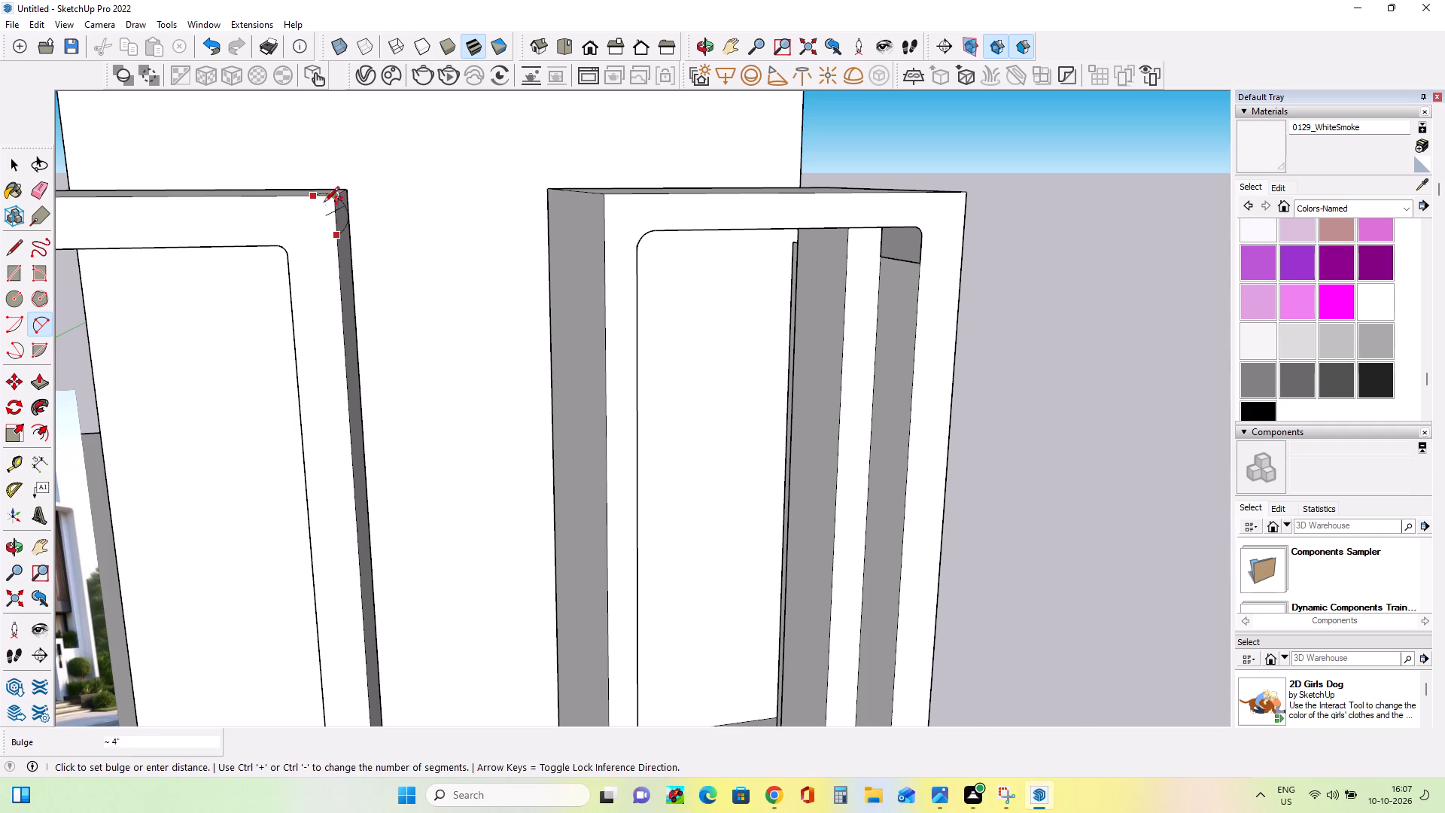
scroll(308, 209, "up", 11)
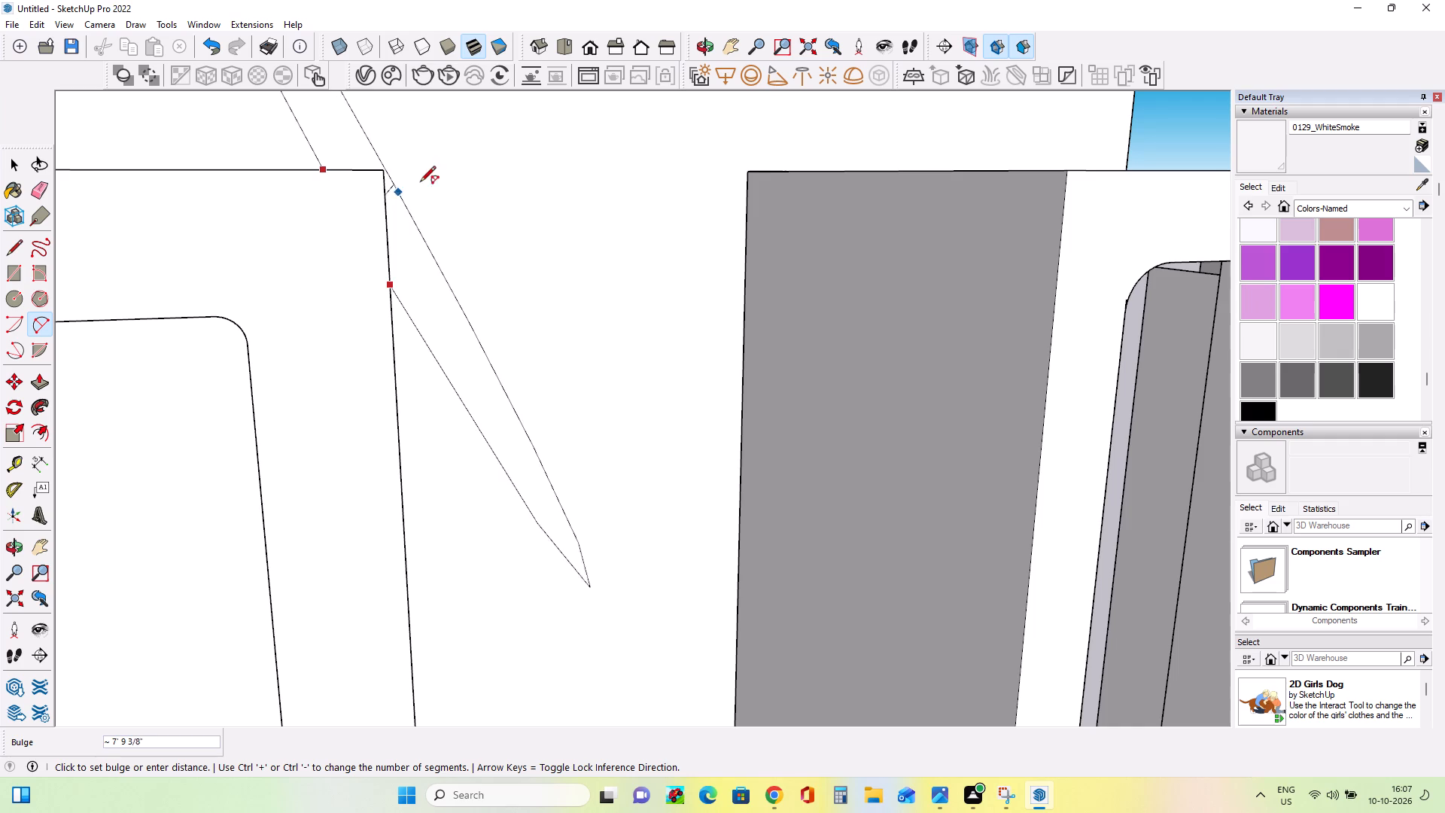
middle_click_drag(343, 230, 597, 111)
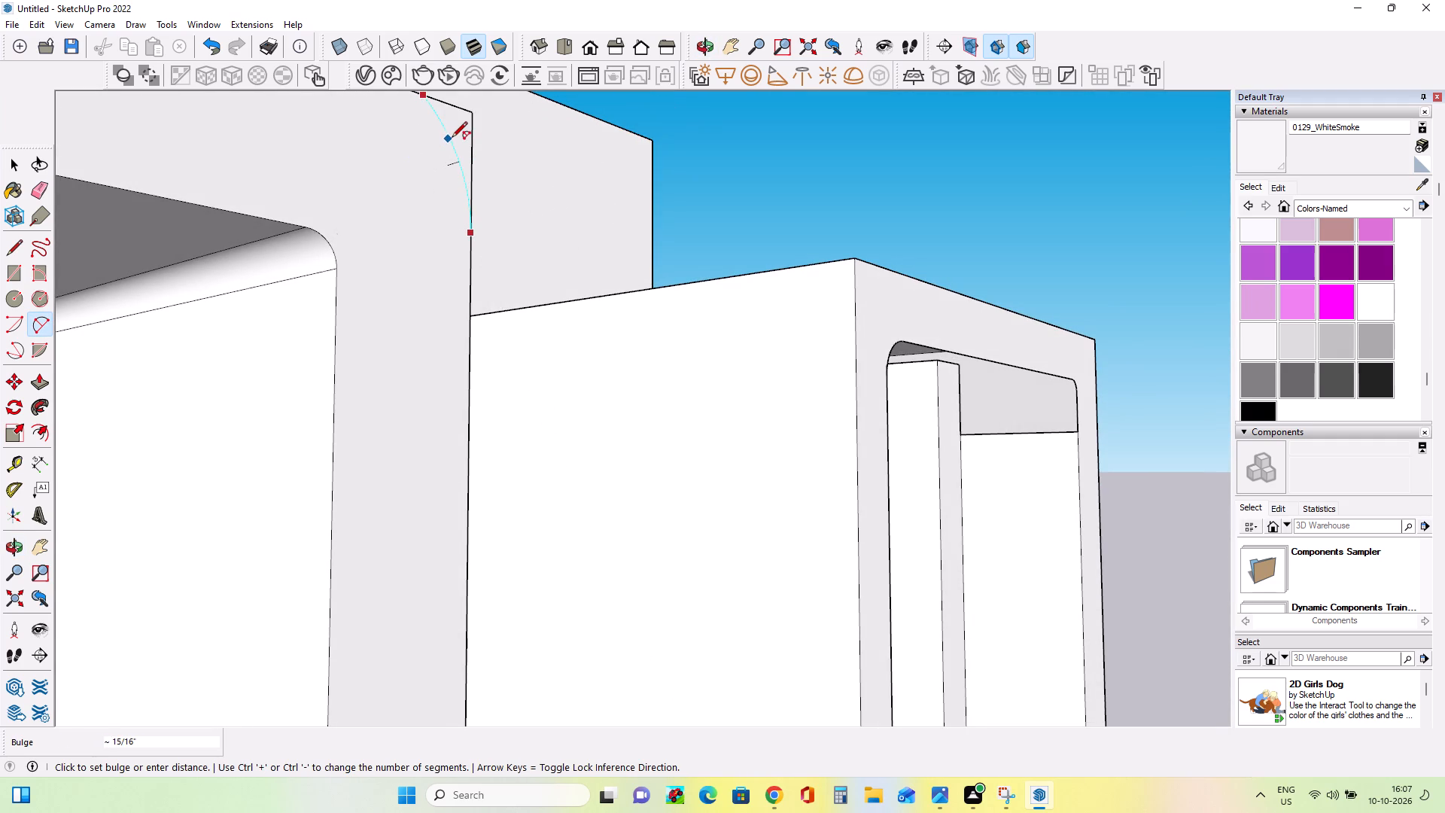
left_click(454, 136)
Push/Pull the small face outside the outer corner arc 6' 1 3/16" through the balcony frame's full depth.
middle_click_drag(507, 187, 363, 257)
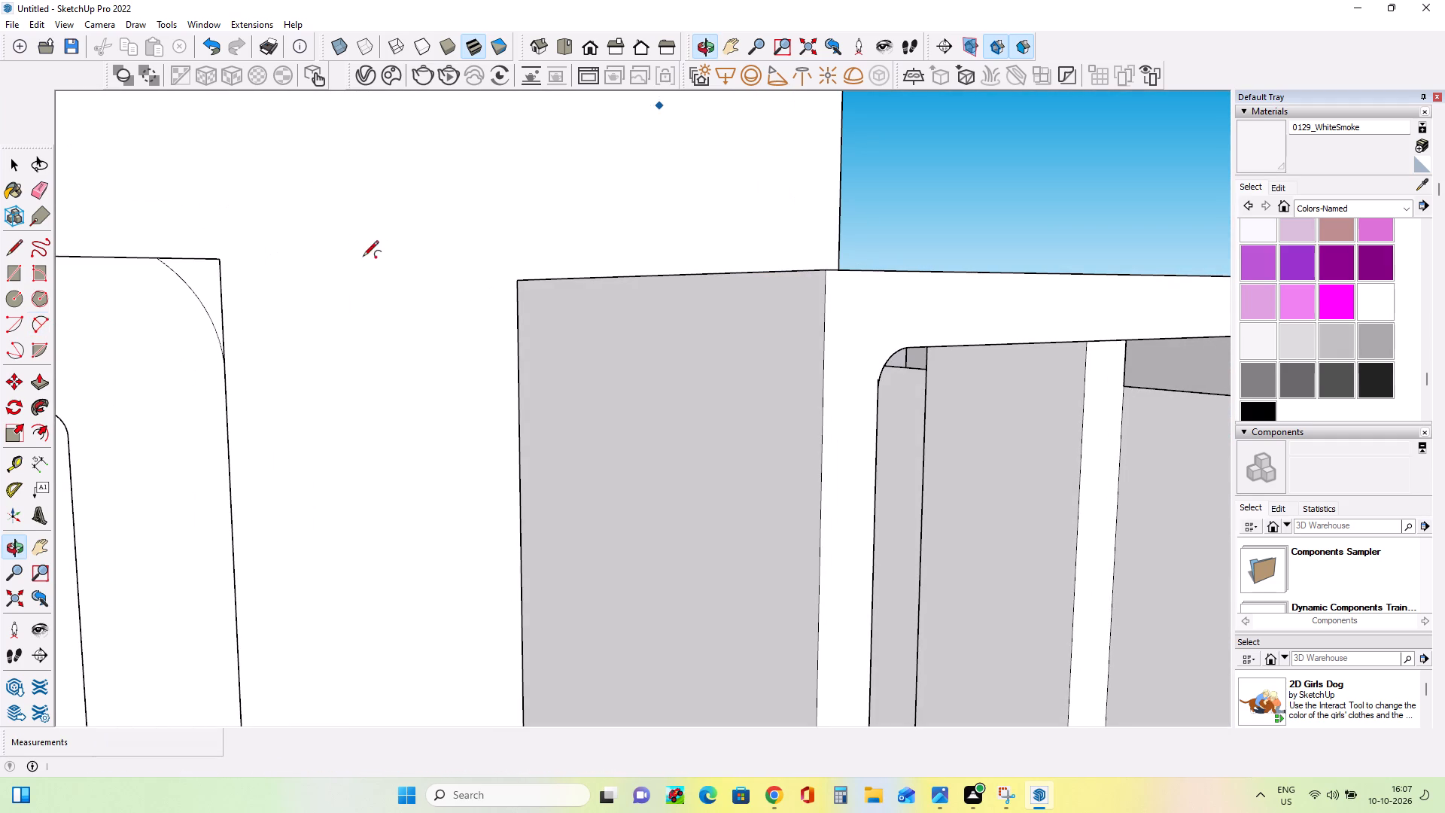
left_click(35, 388)
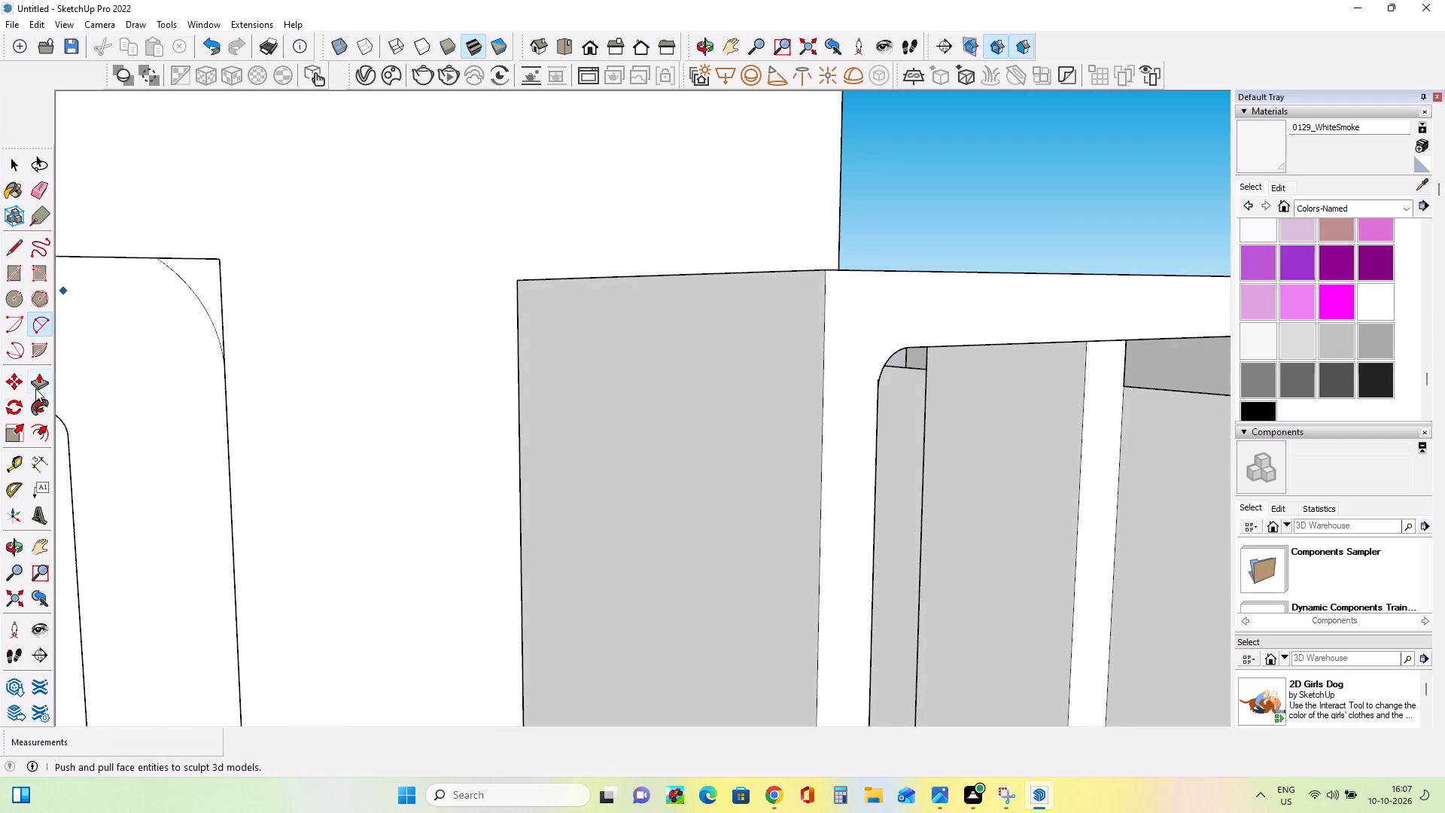
left_click(218, 287)
middle_click_drag(236, 274, 0, 389)
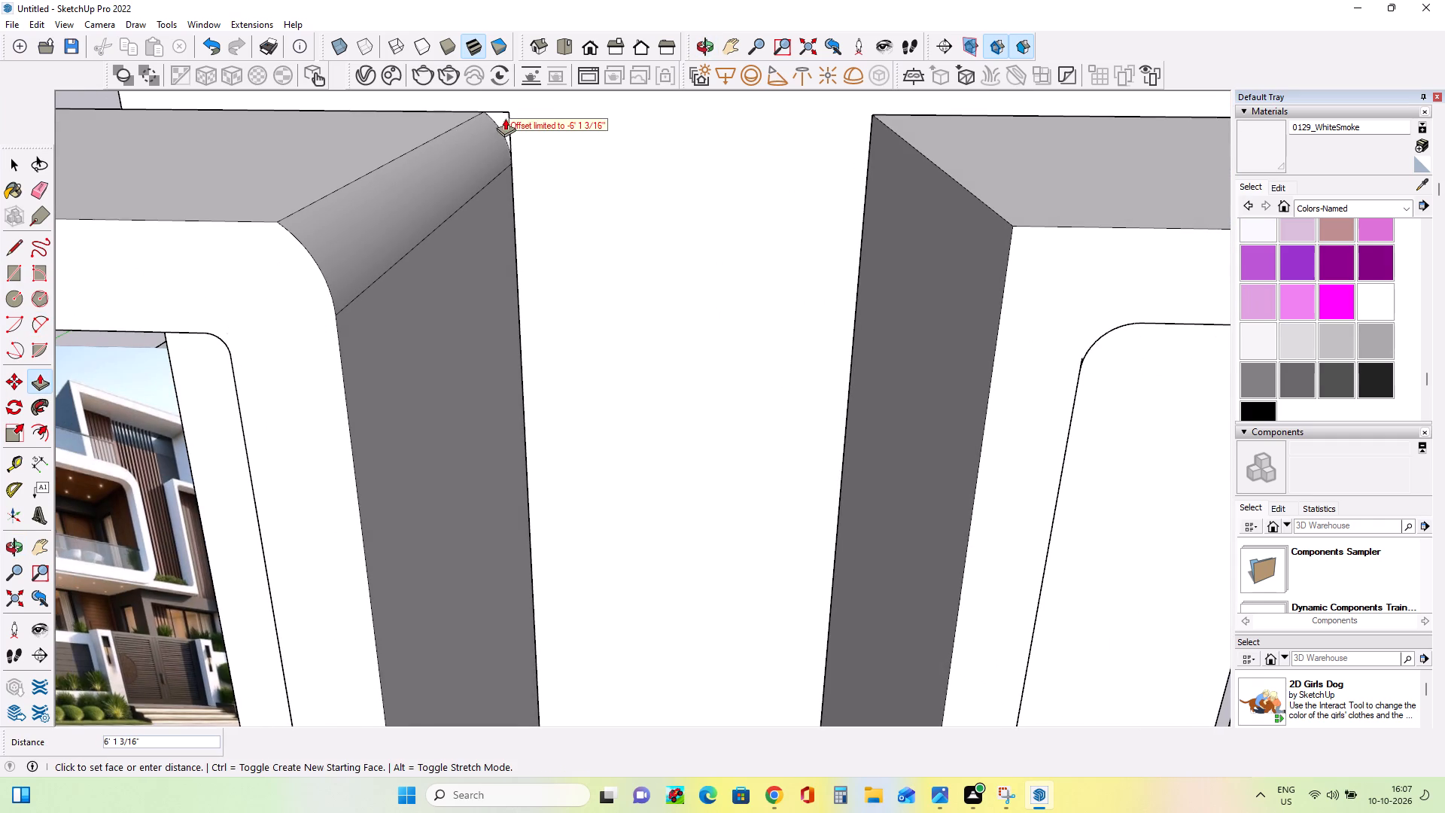
left_click(510, 113)
Inspect the rounded balcony frame and the adjoining tall frame from several angles.
middle_click_drag(532, 206, 644, 147)
scroll(645, 156, "down", 3)
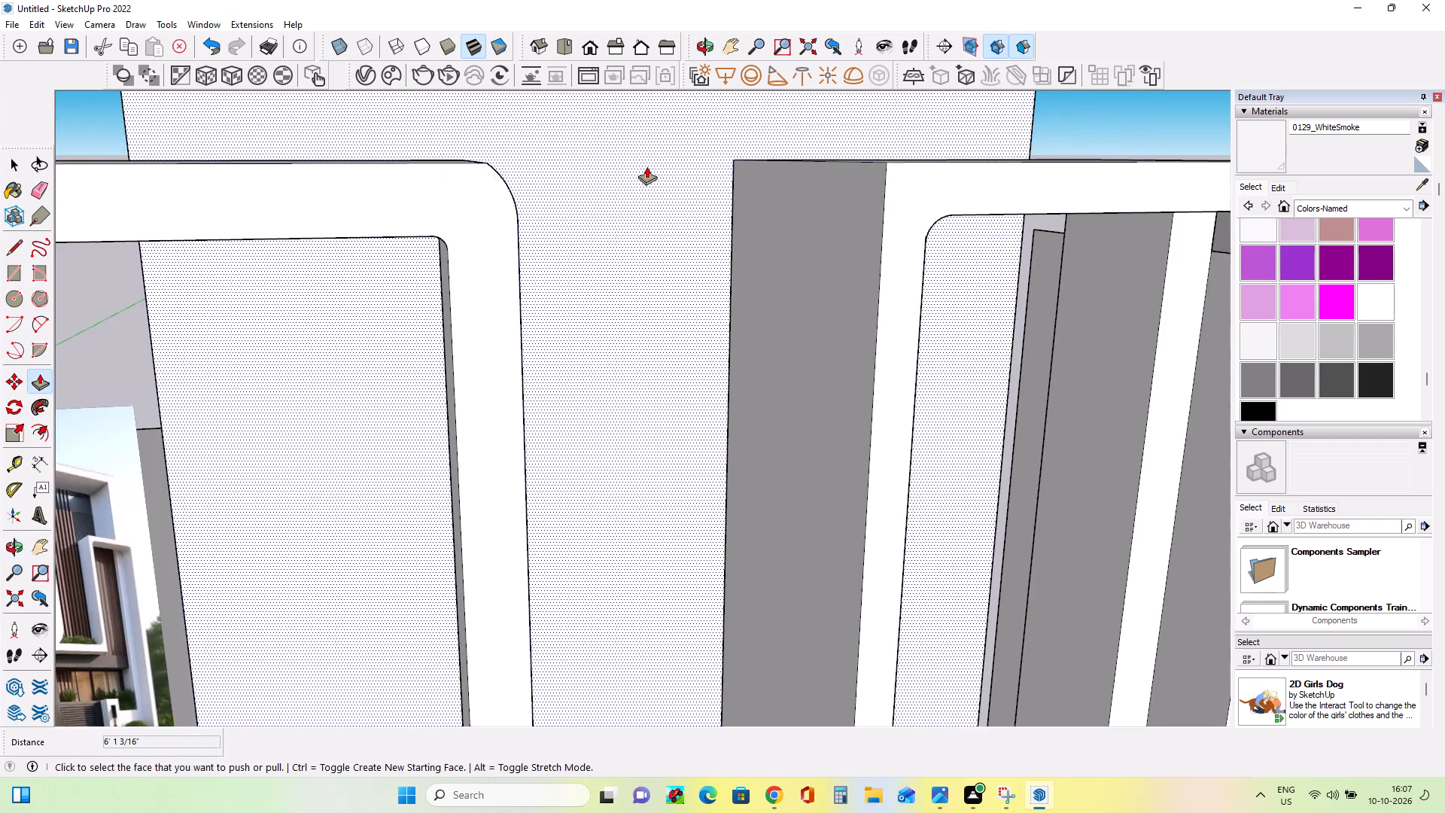
scroll(646, 166, "down", 9)
middle_click_drag(439, 315, 364, 340)
middle_click(364, 340)
middle_click_drag(540, 311, 674, 306)
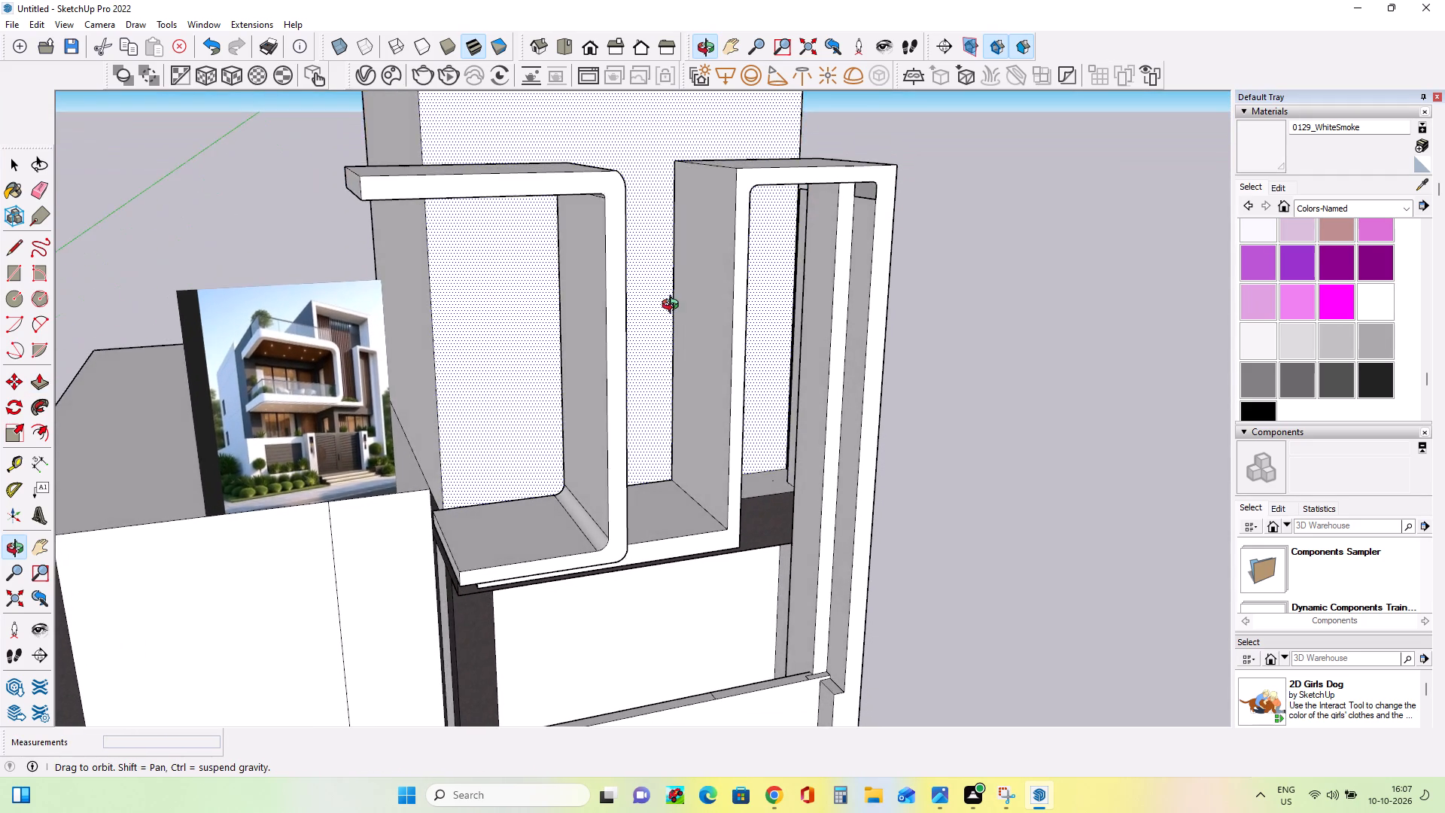
middle_click_drag(674, 306, 729, 337)
scroll(717, 333, "down", 1)
middle_click_drag(686, 351, 641, 361)
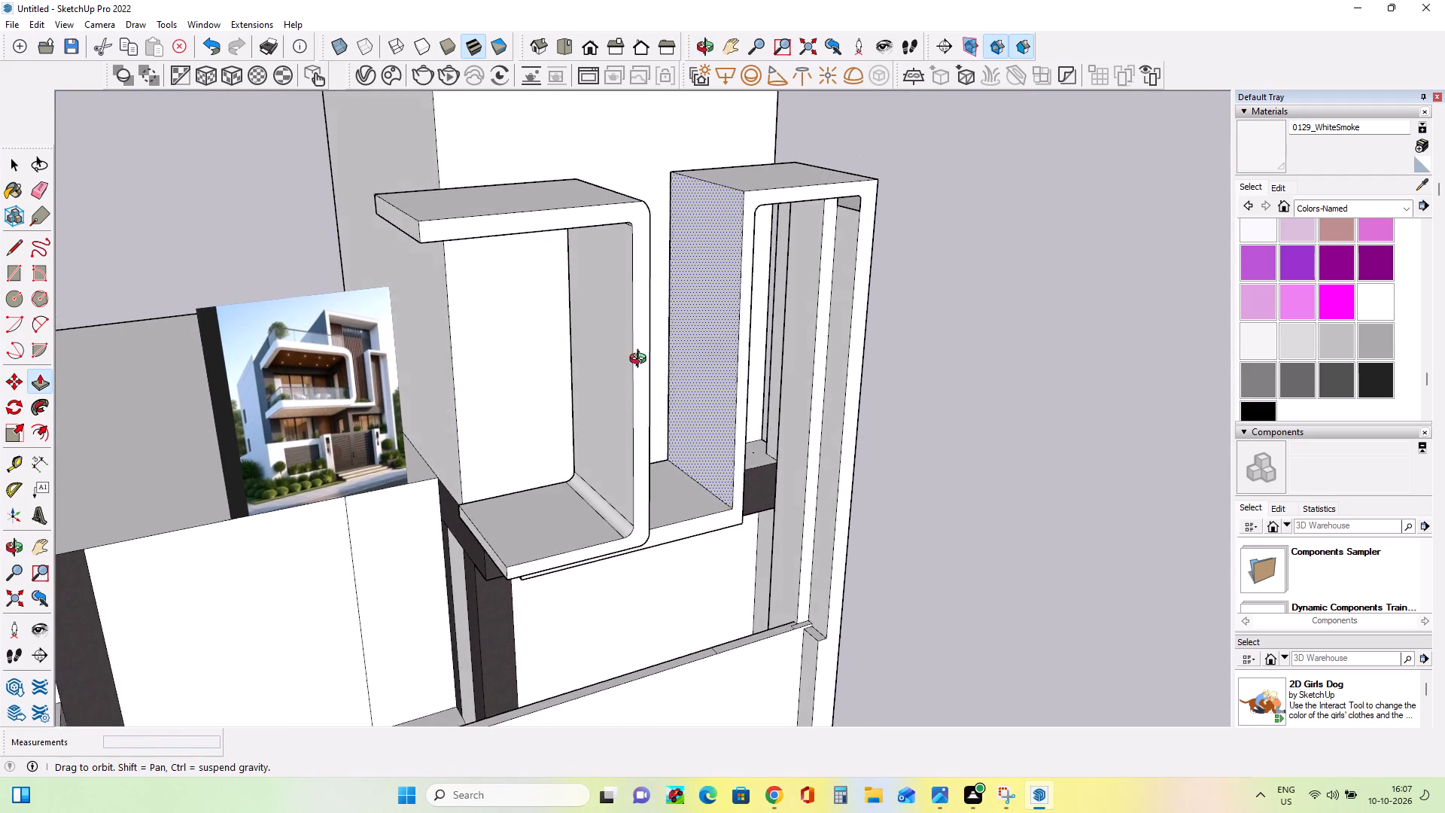
middle_click_drag(641, 361, 596, 369)
scroll(495, 282, "up", 1)
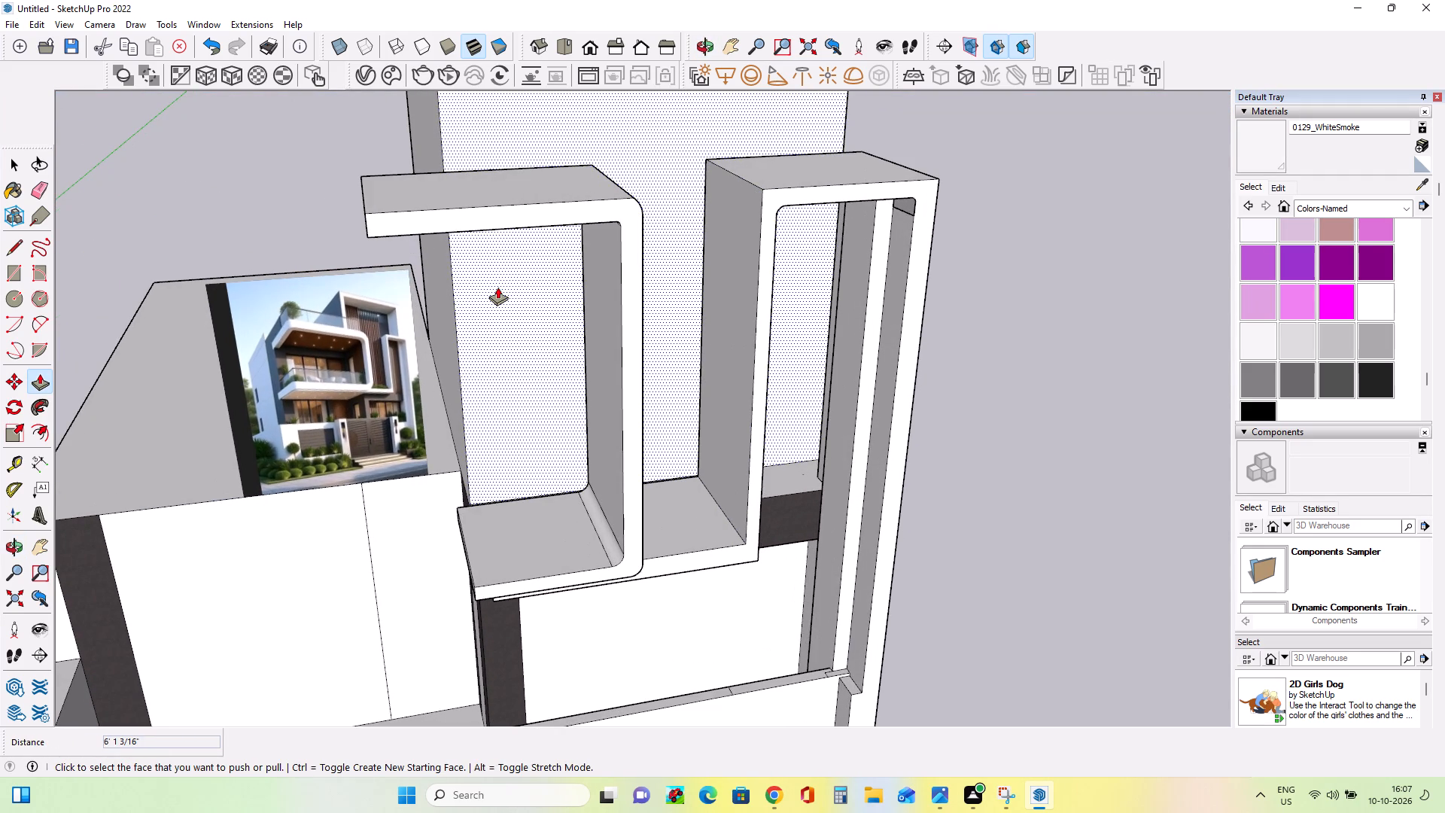
middle_click_drag(601, 441, 573, 405)
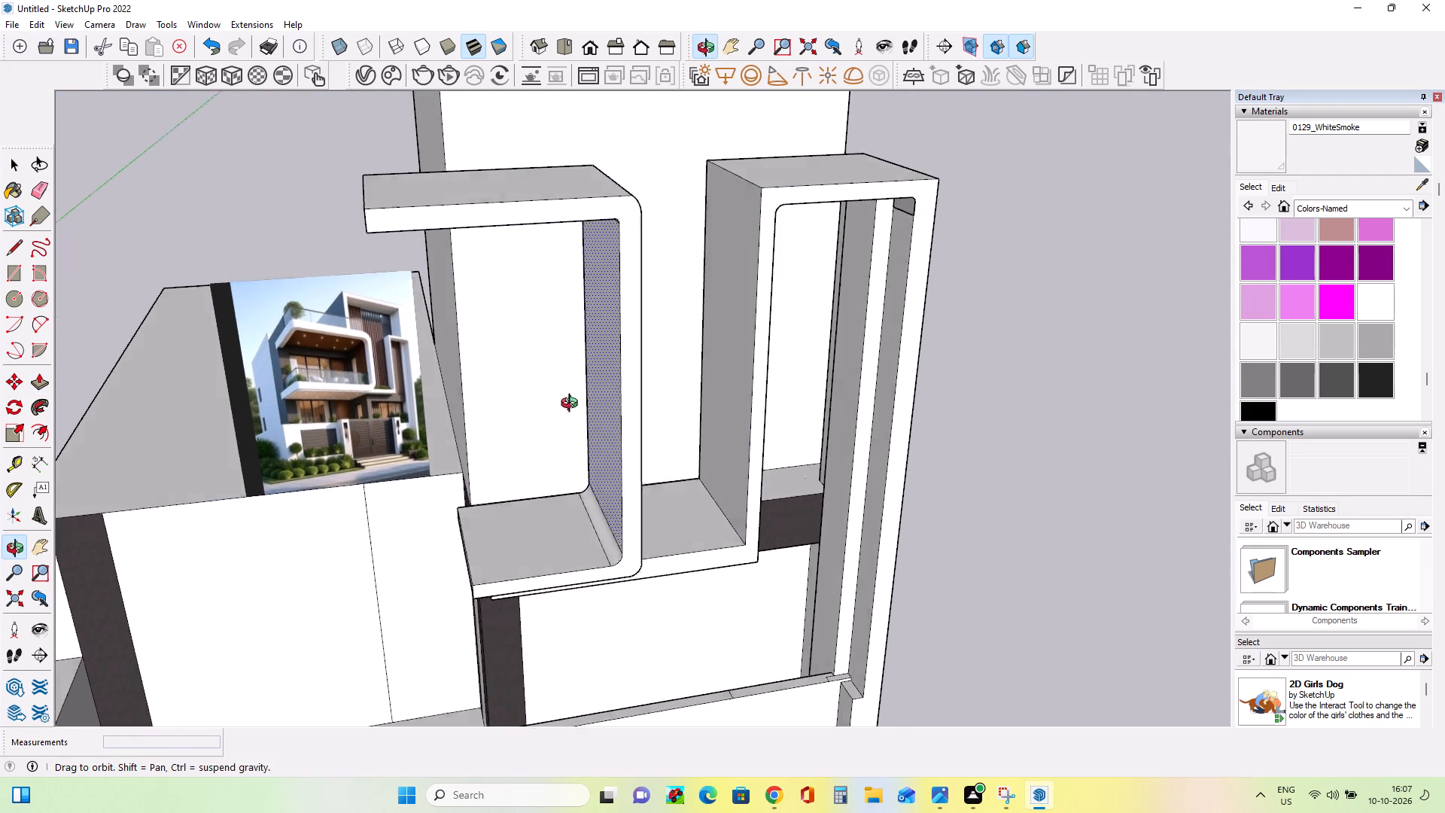
middle_click_drag(573, 405, 471, 321)
middle_click_drag(692, 390, 749, 405)
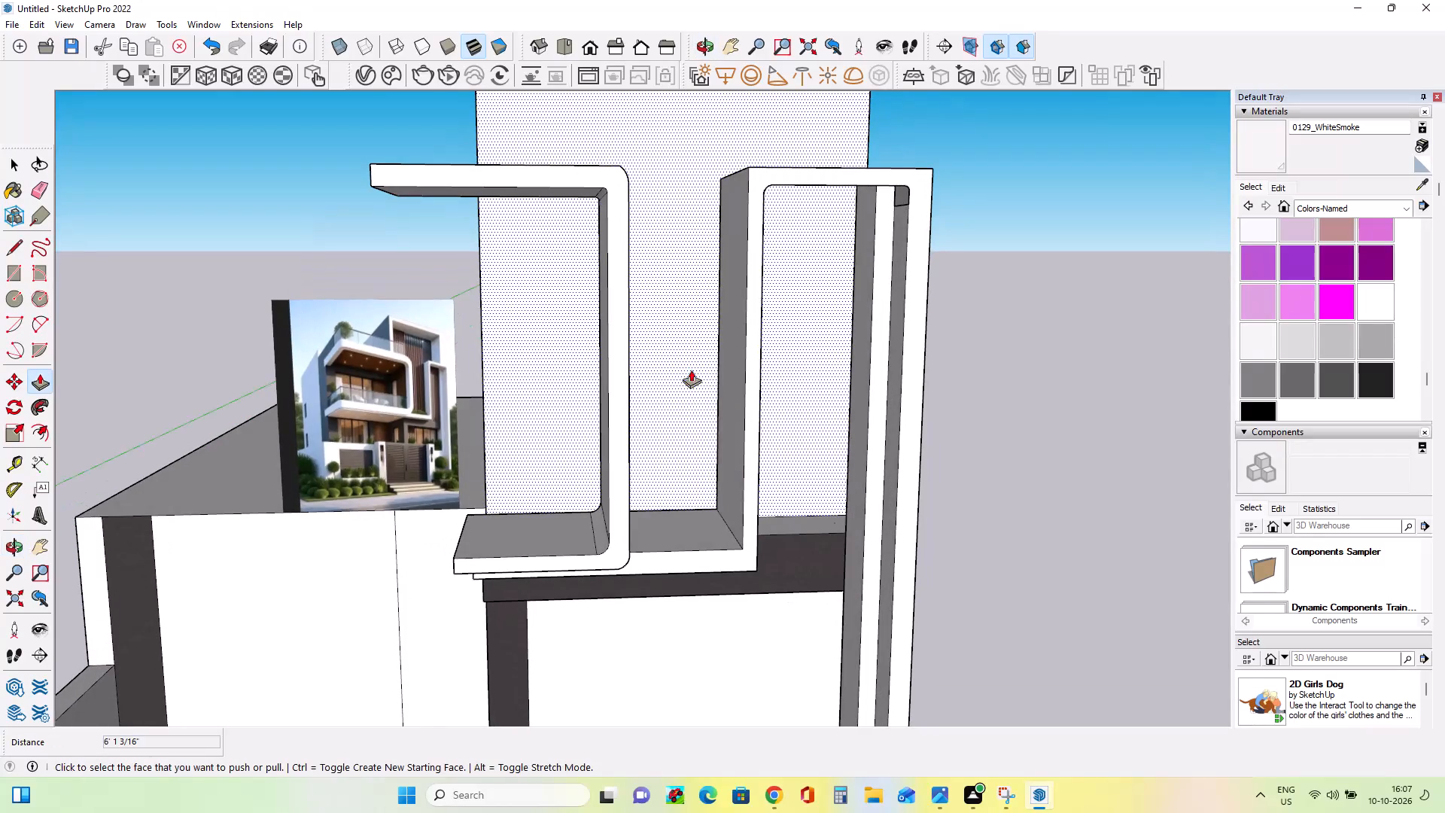
scroll(651, 369, "down", 2)
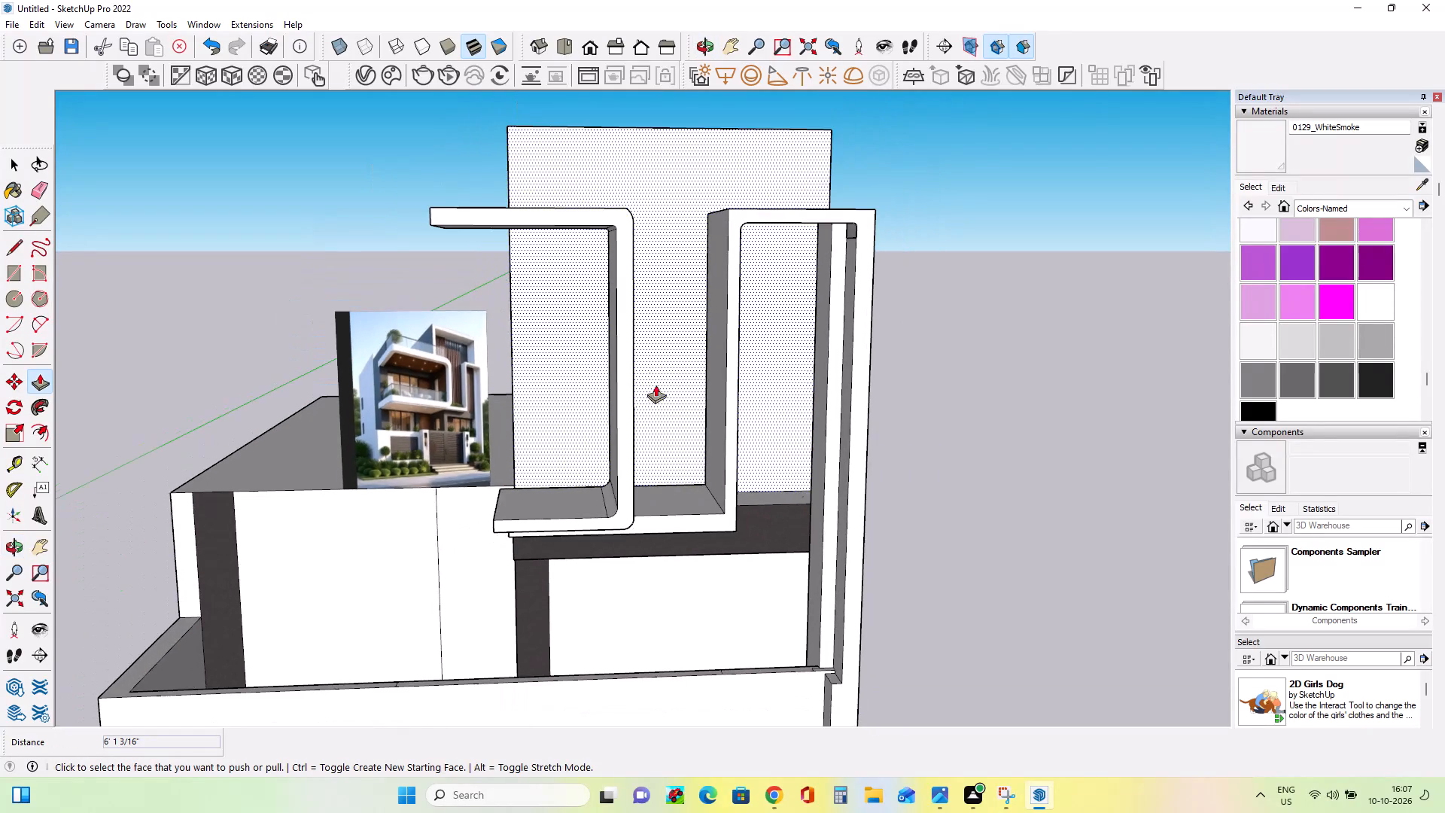
middle_click_drag(659, 391, 703, 372)
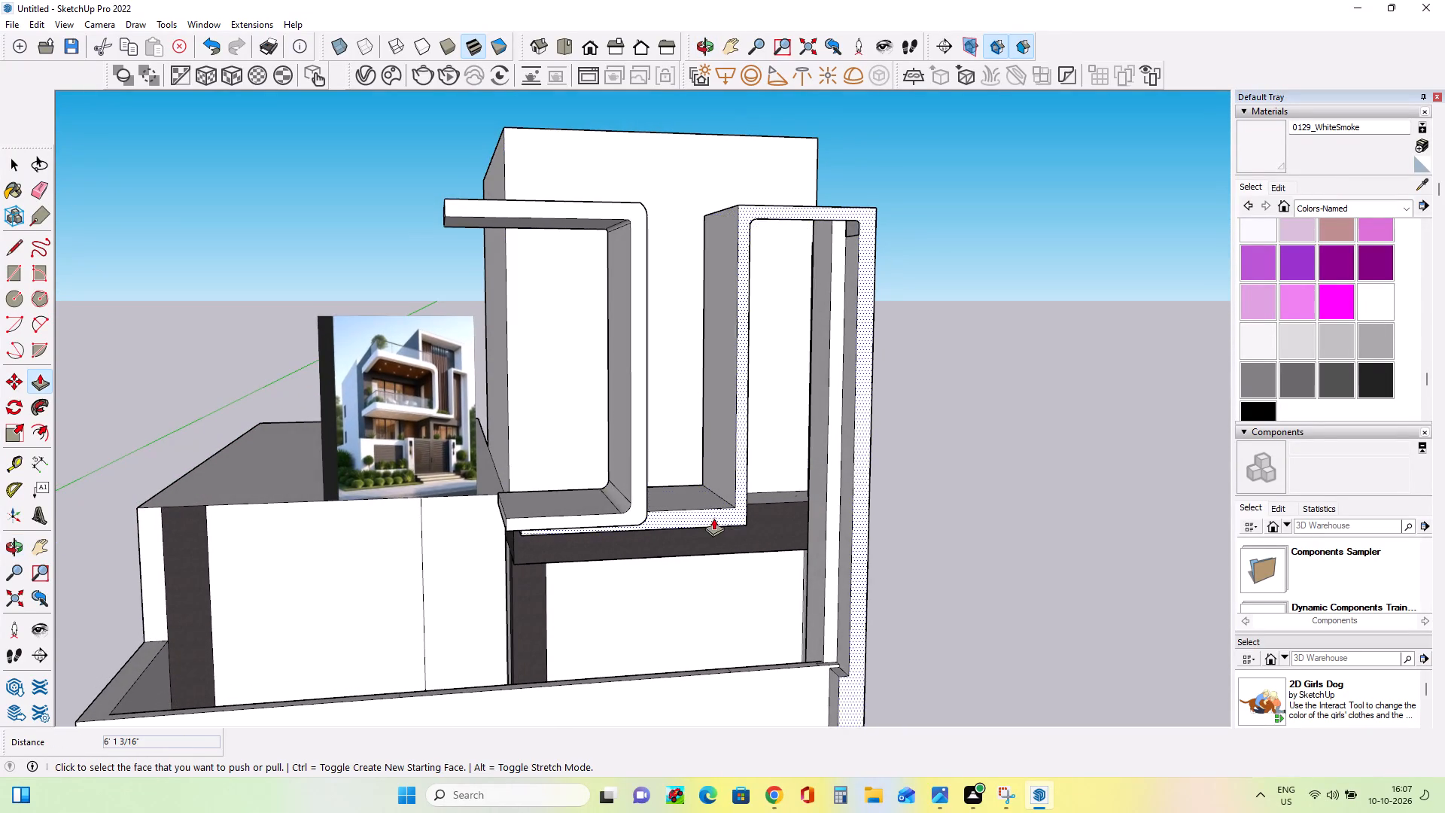
scroll(718, 512, "up", 2)
middle_click_drag(729, 511, 580, 564)
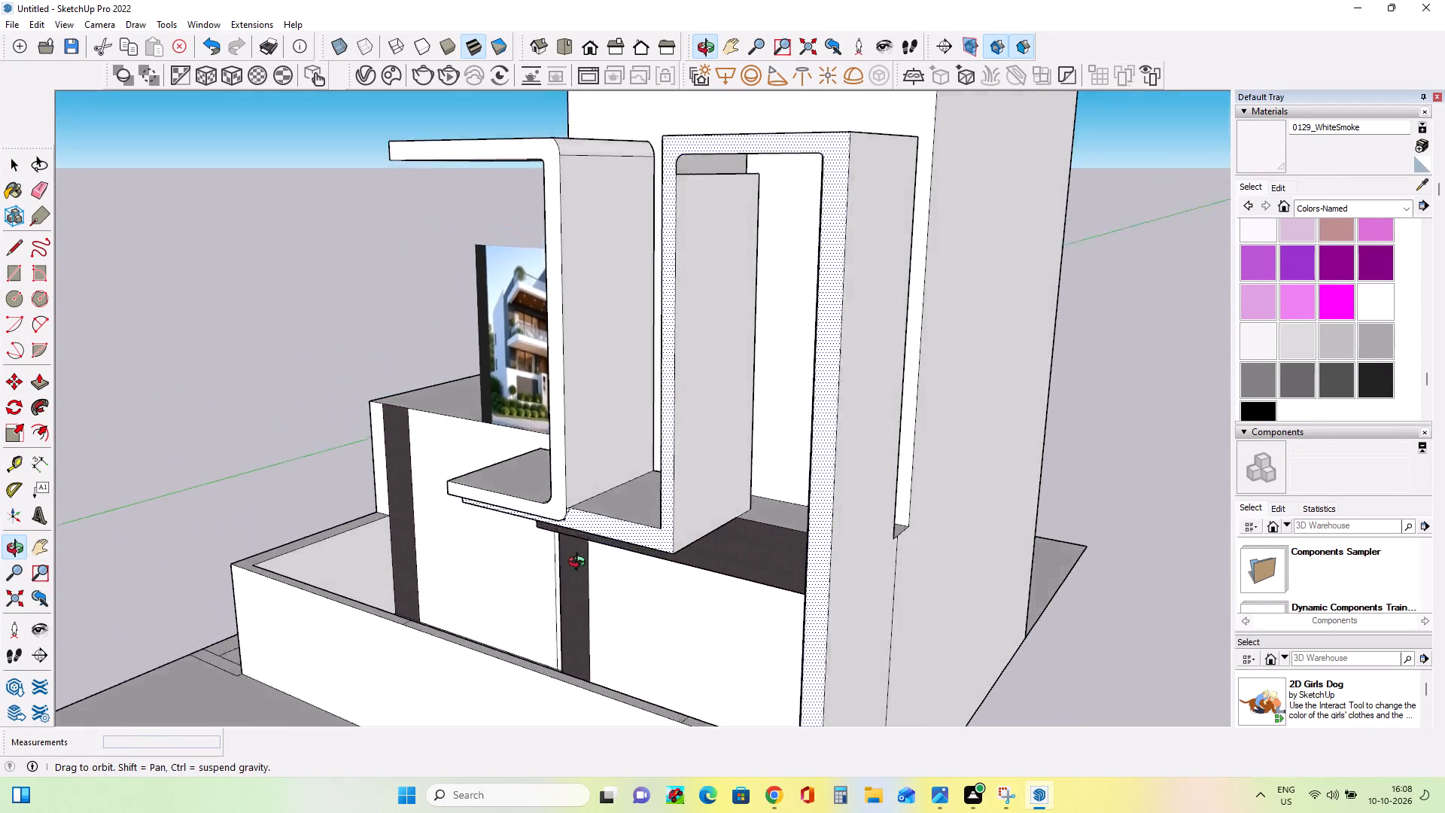
middle_click_drag(580, 564, 821, 534)
scroll(823, 533, "down", 5)
middle_click_drag(923, 528, 830, 502)
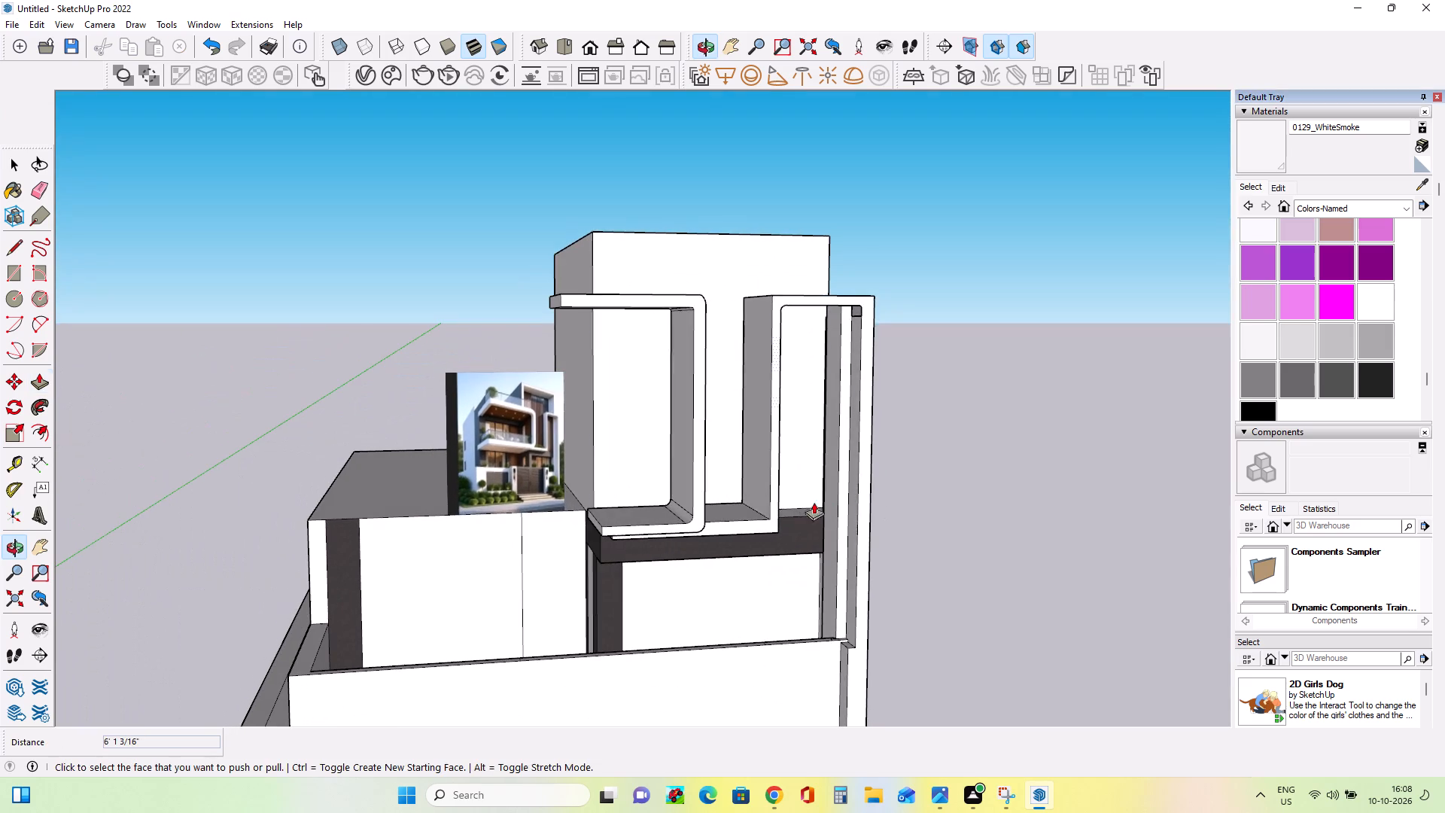
scroll(670, 374, "up", 2)
middle_click_drag(689, 410, 698, 436)
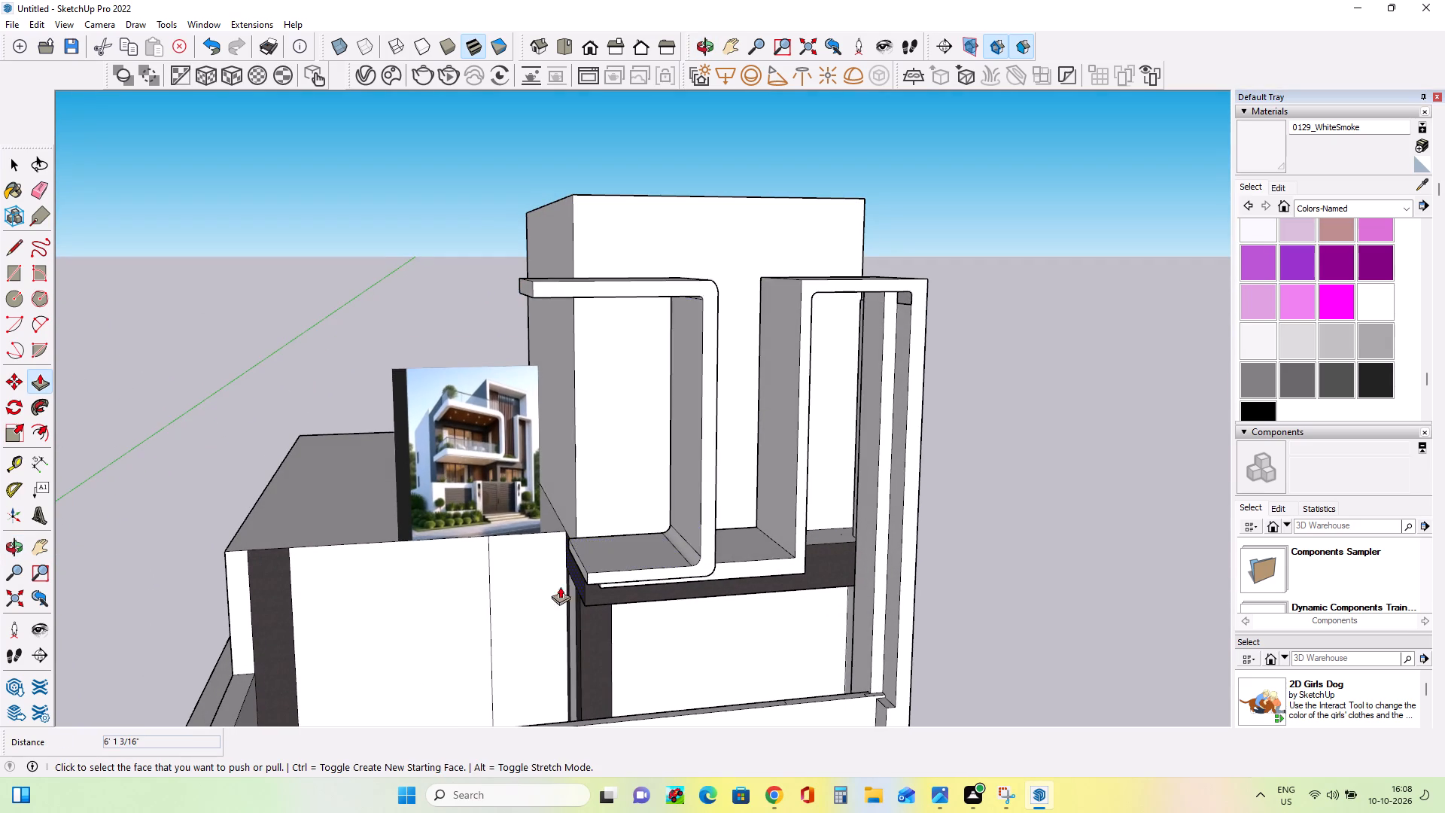
Examine the balcony, its glass railing and the vertical slats in the reference image.
middle_click_drag(523, 443, 578, 495)
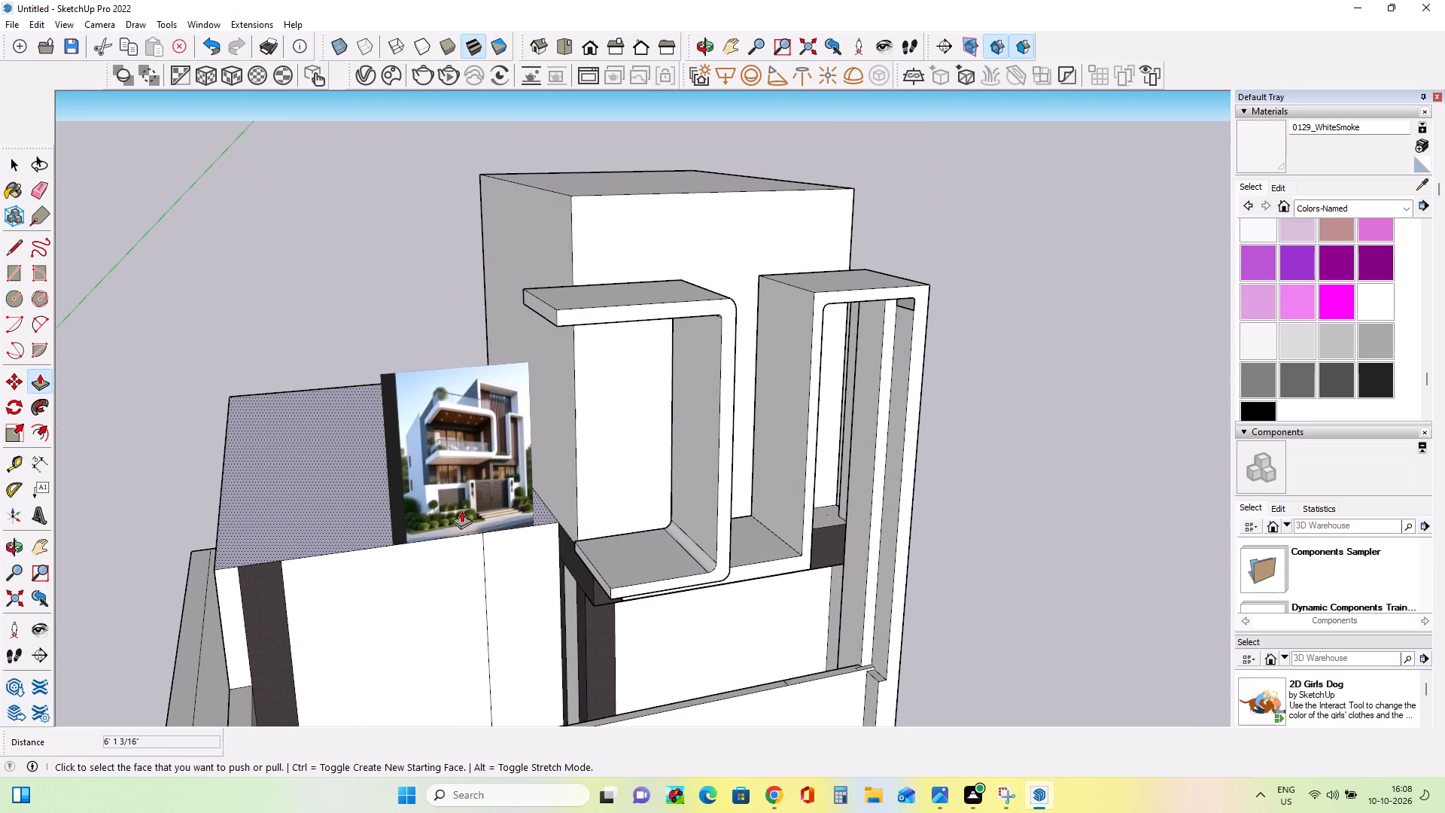
scroll(469, 467, "up", 15)
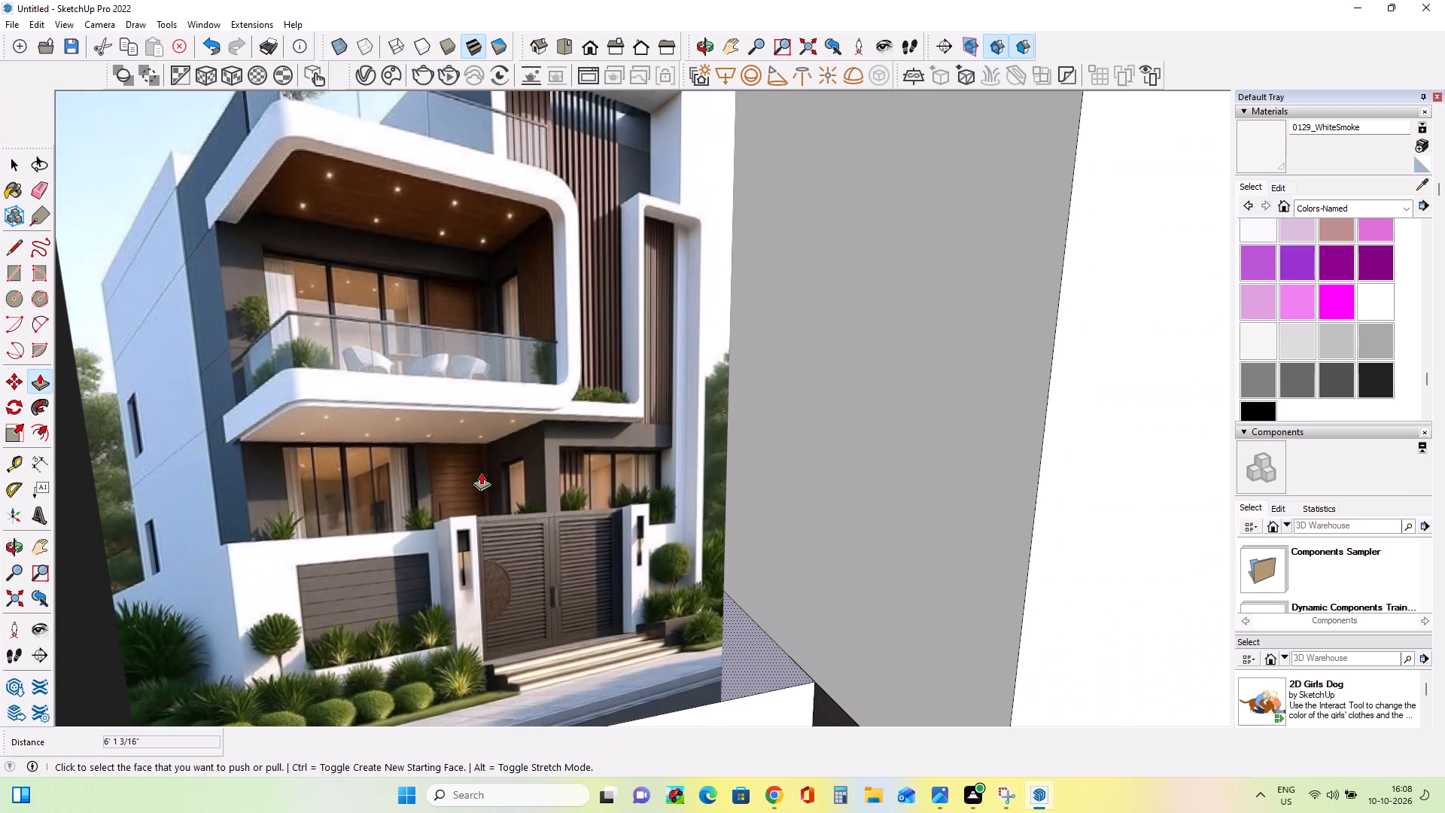
scroll(467, 323, "up", 9)
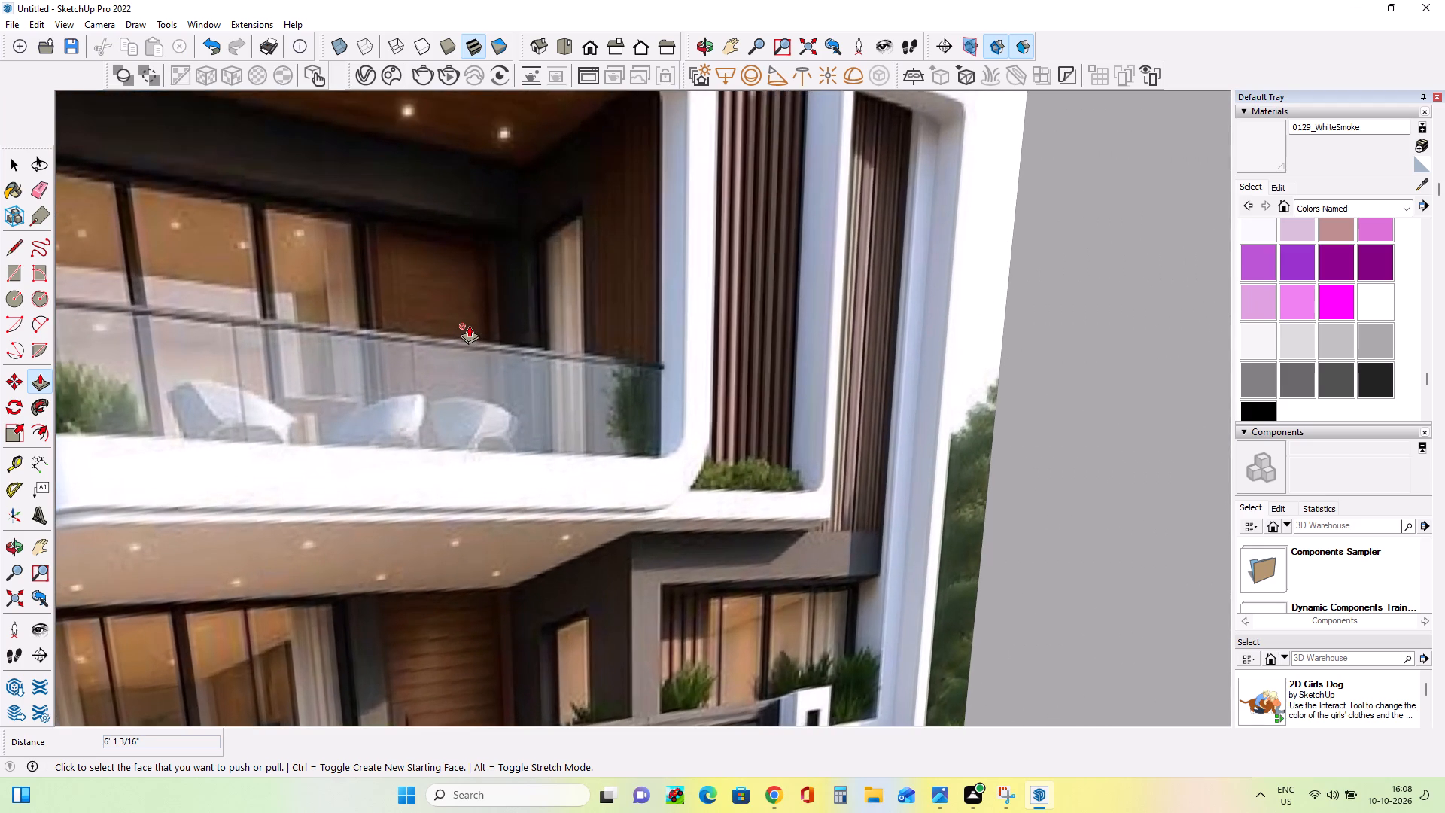
scroll(469, 325, "down", 18)
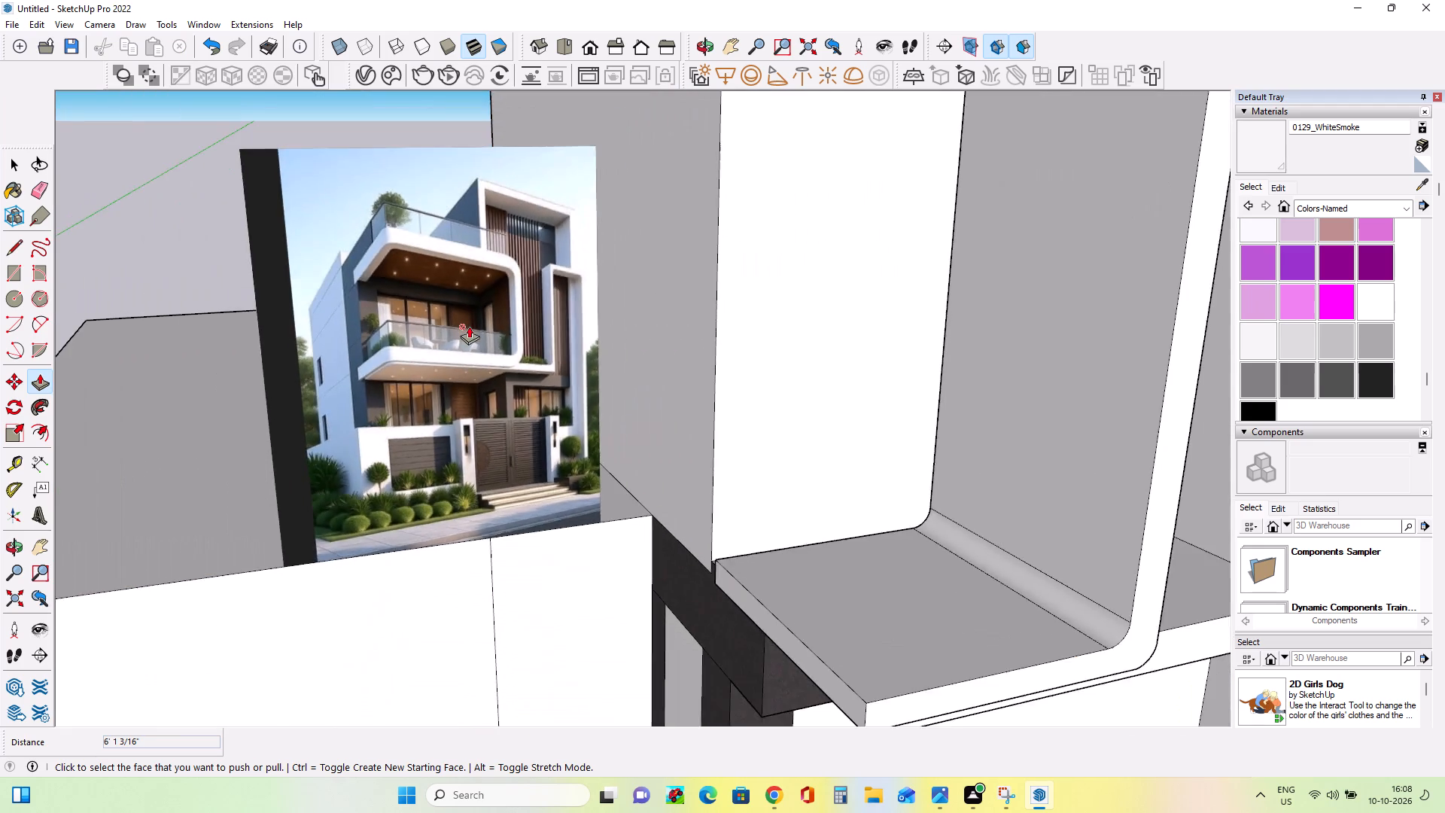
scroll(469, 326, "down", 8)
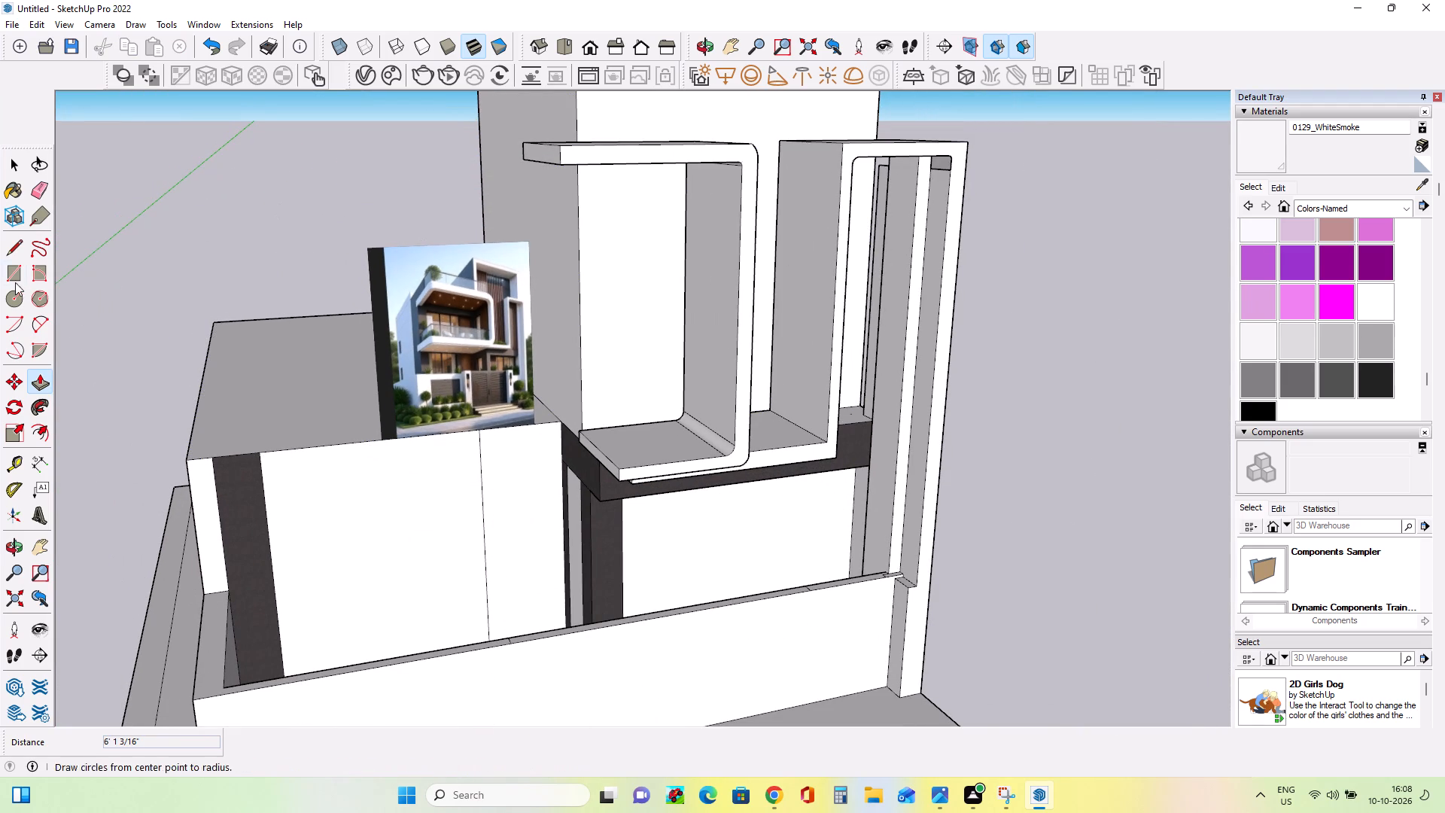
Move the reference image about 34' 10 3/8" across the facade to the open space beyond the tall frame.
left_click(17, 164)
left_click(430, 388)
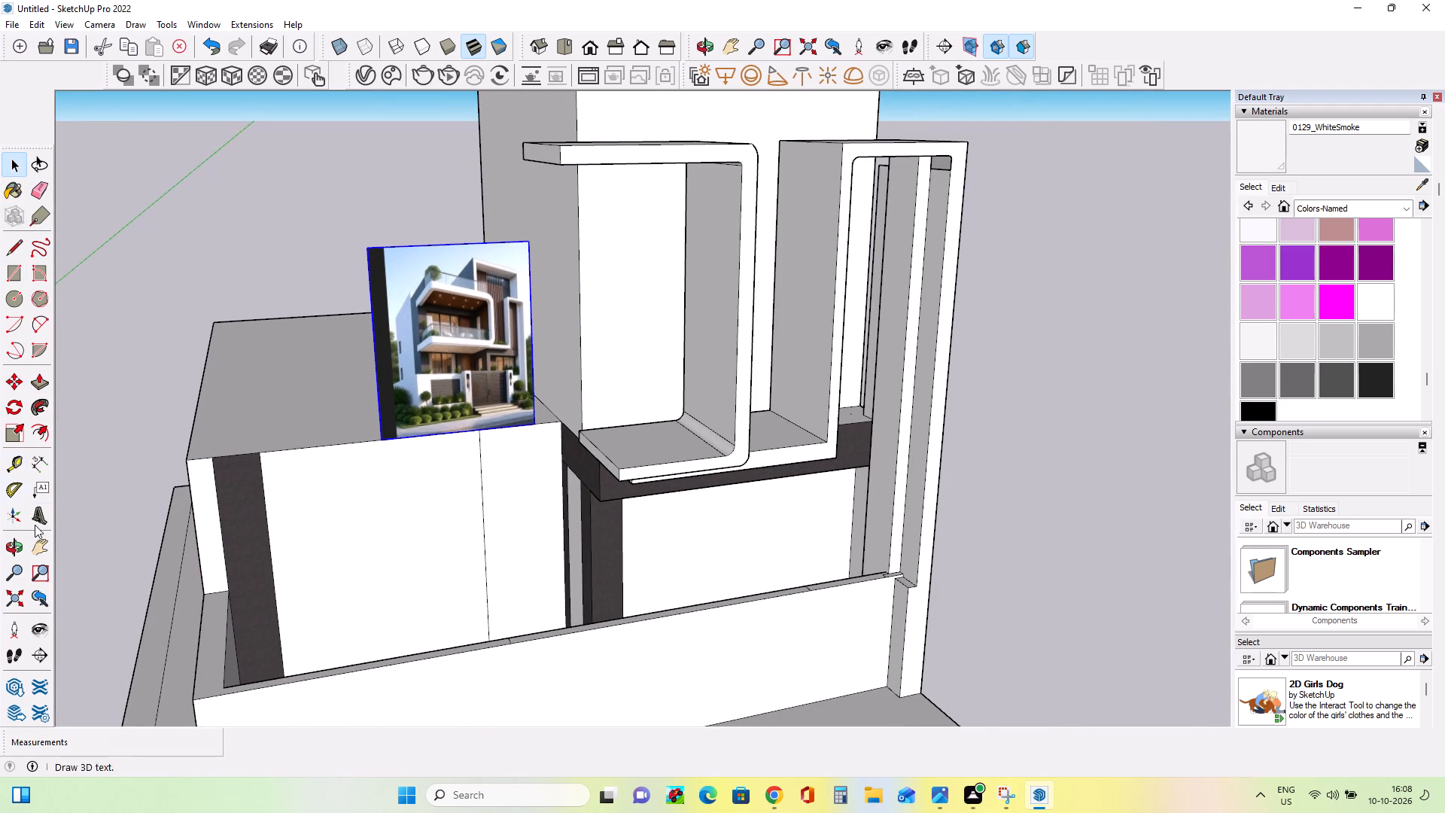
left_click(14, 382)
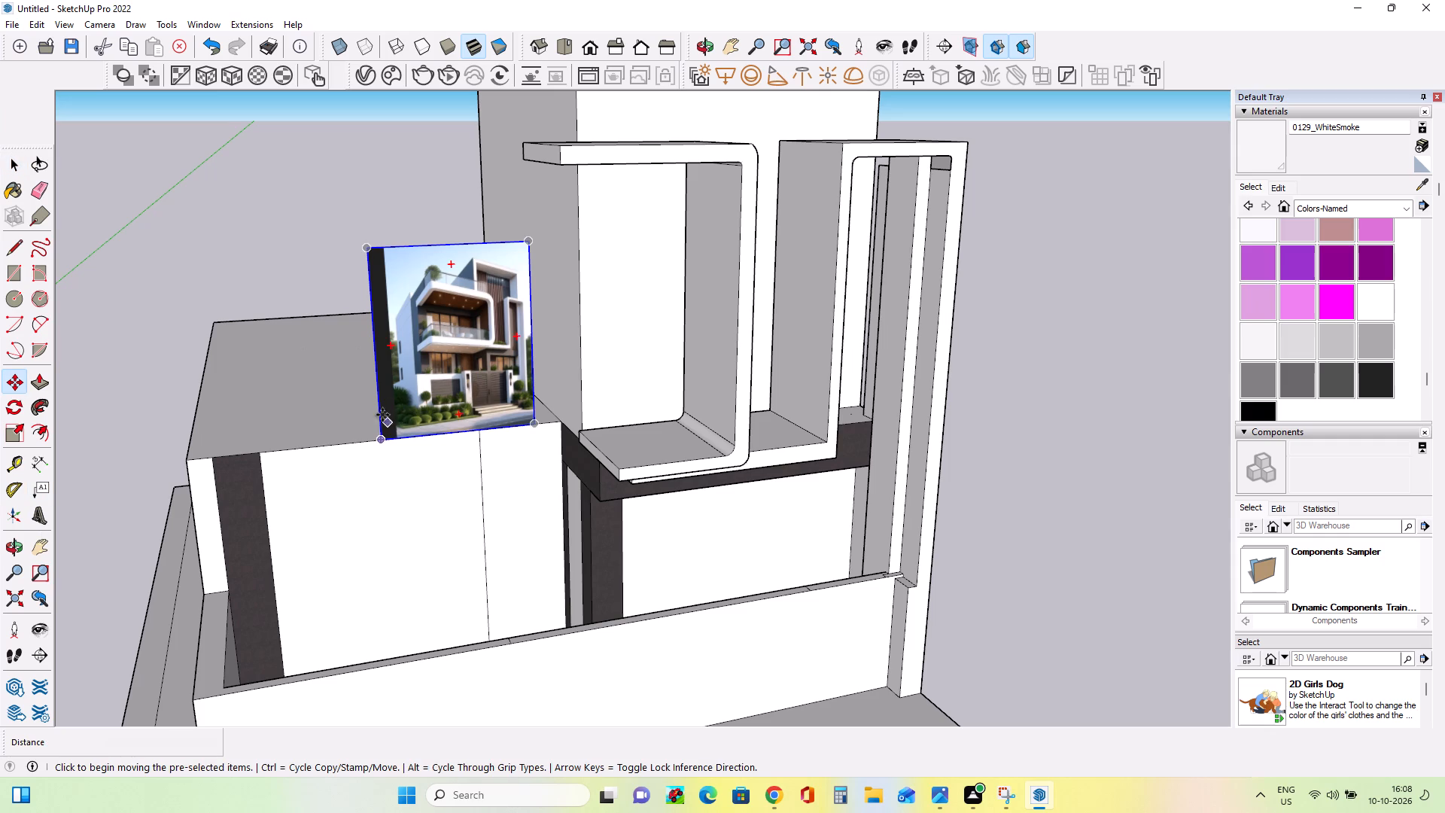
left_click(379, 410)
left_click(991, 375)
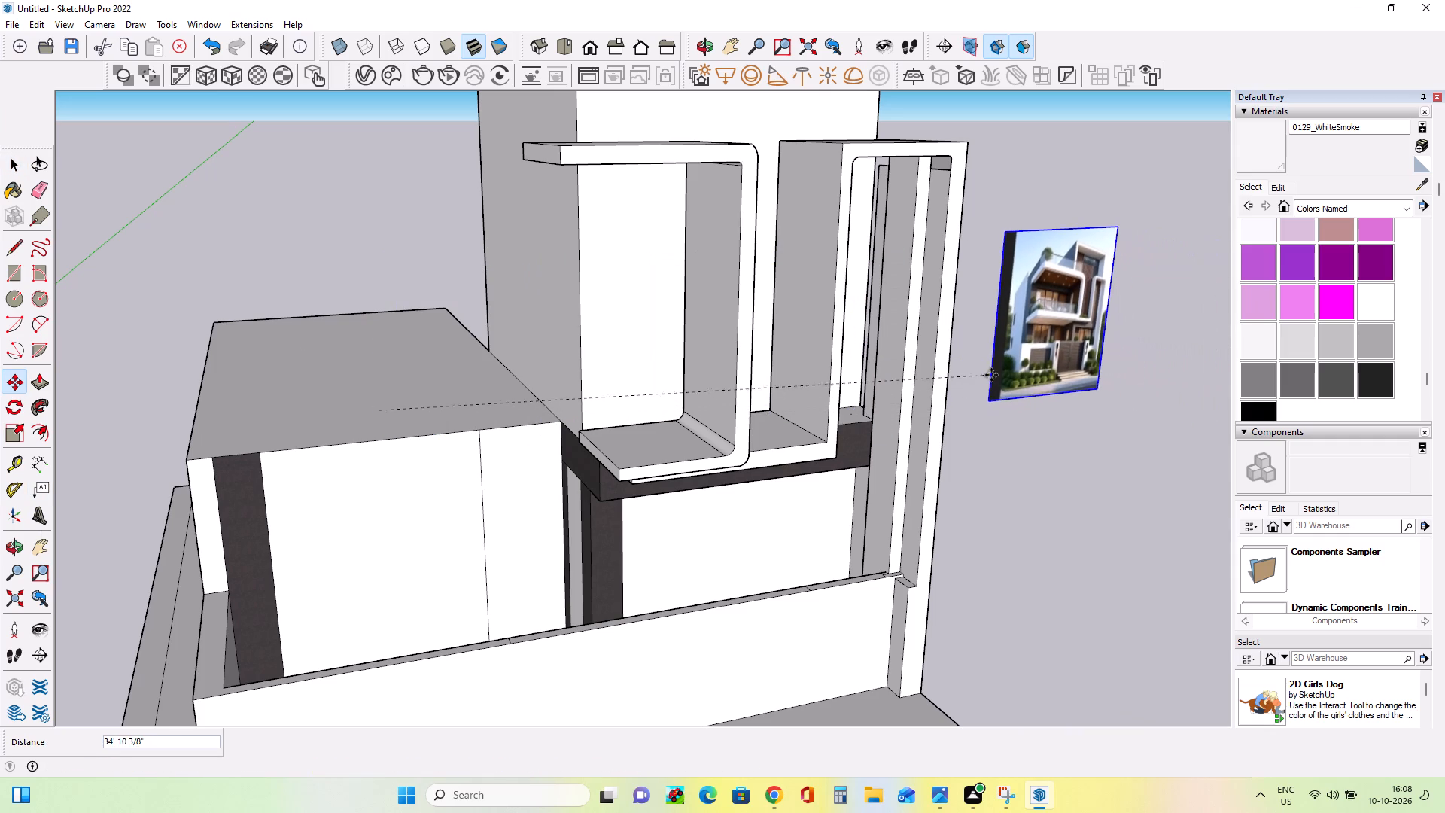
Examine the joint where the tall frame's outer leg meets the top of the boundary wall.
middle_click_drag(1048, 431, 918, 358)
scroll(837, 427, "down", 5)
middle_click_drag(1084, 404, 1019, 413)
scroll(850, 547, "up", 4)
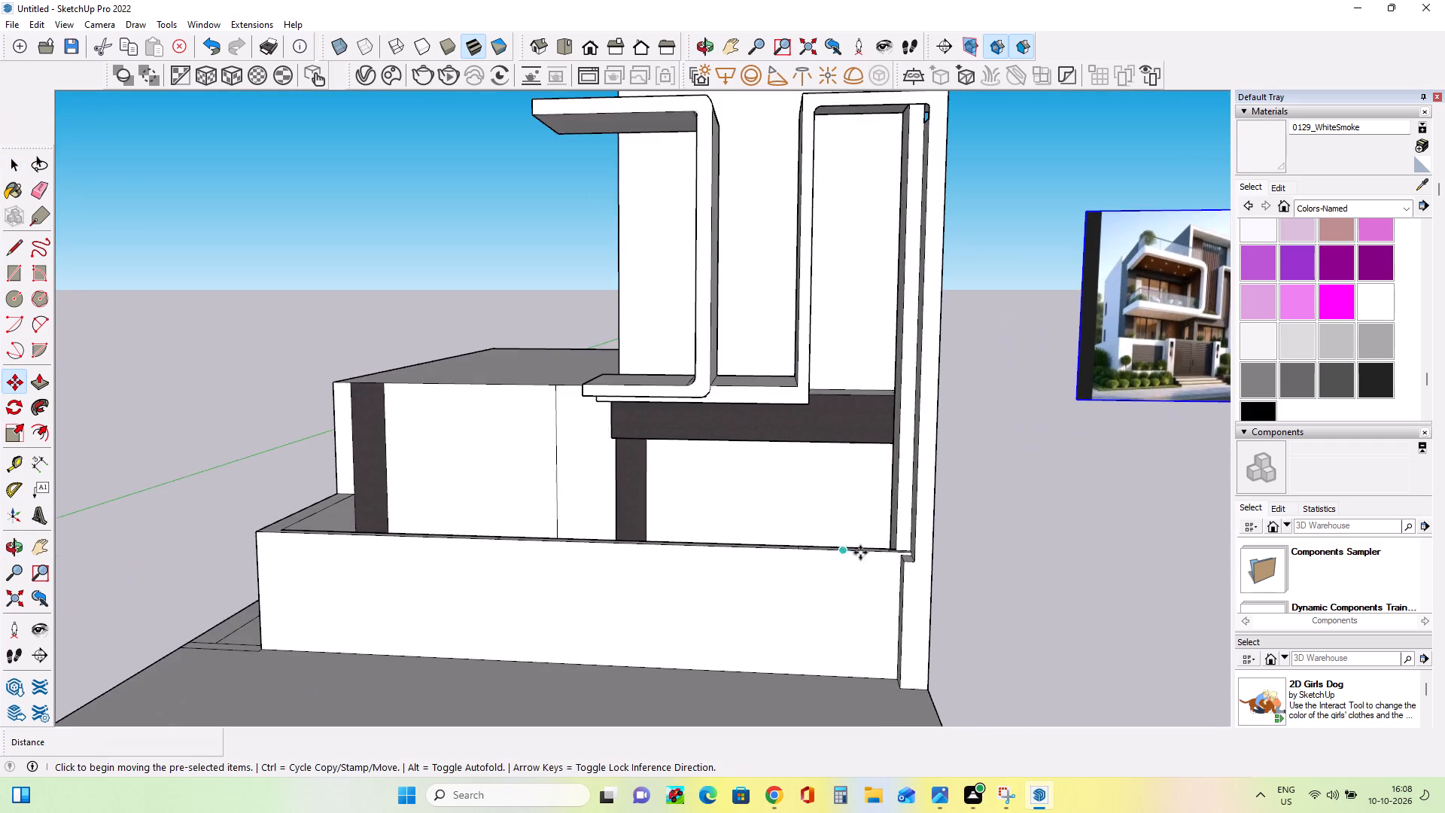
scroll(895, 578, "up", 2)
middle_click_drag(895, 579, 979, 586)
scroll(935, 538, "up", 7)
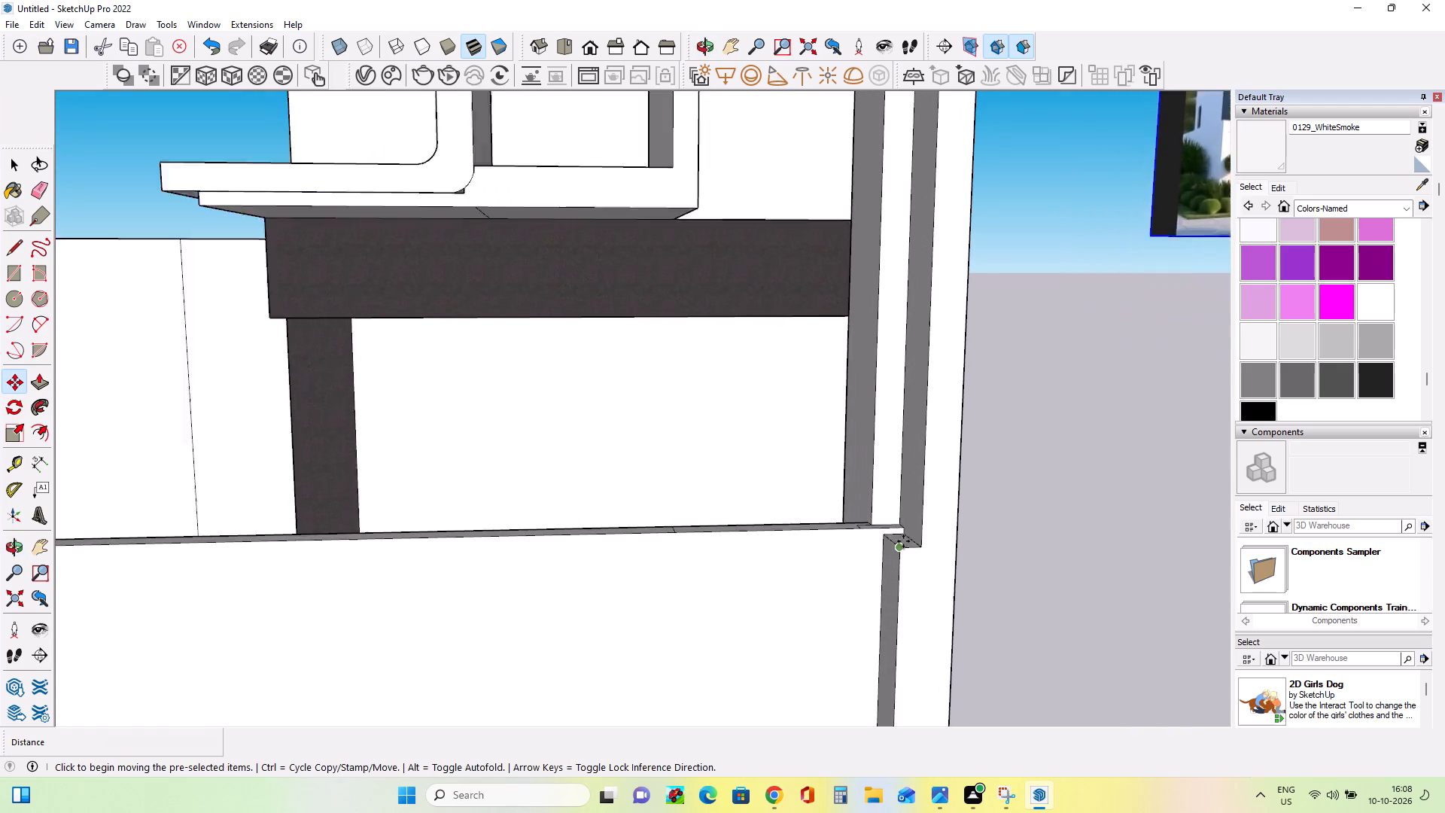
scroll(903, 541, "up", 1)
middle_click_drag(903, 554, 927, 636)
scroll(726, 481, "down", 3)
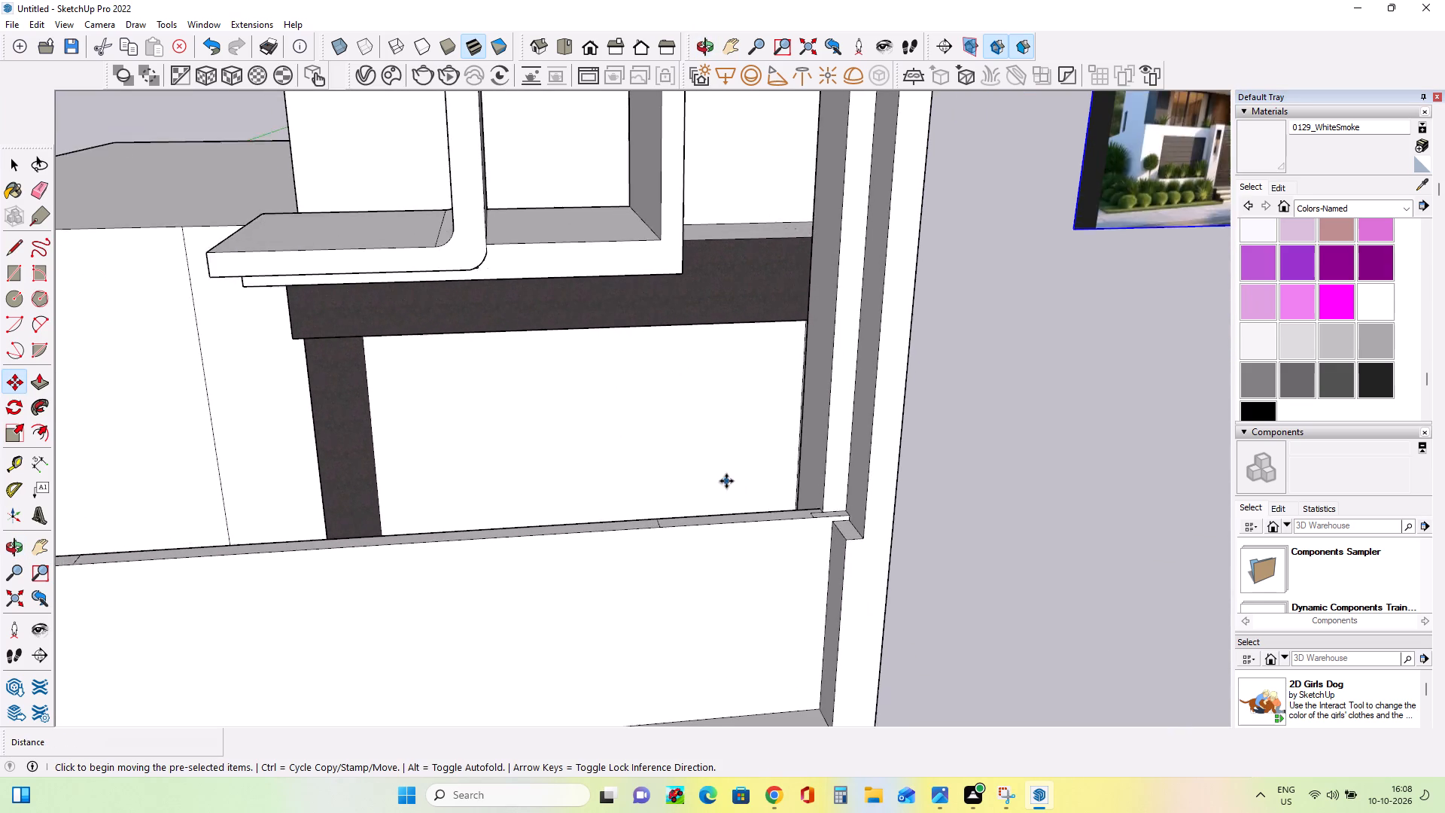
scroll(726, 481, "down", 4)
middle_click_drag(739, 509, 754, 555)
scroll(752, 550, "down", 4)
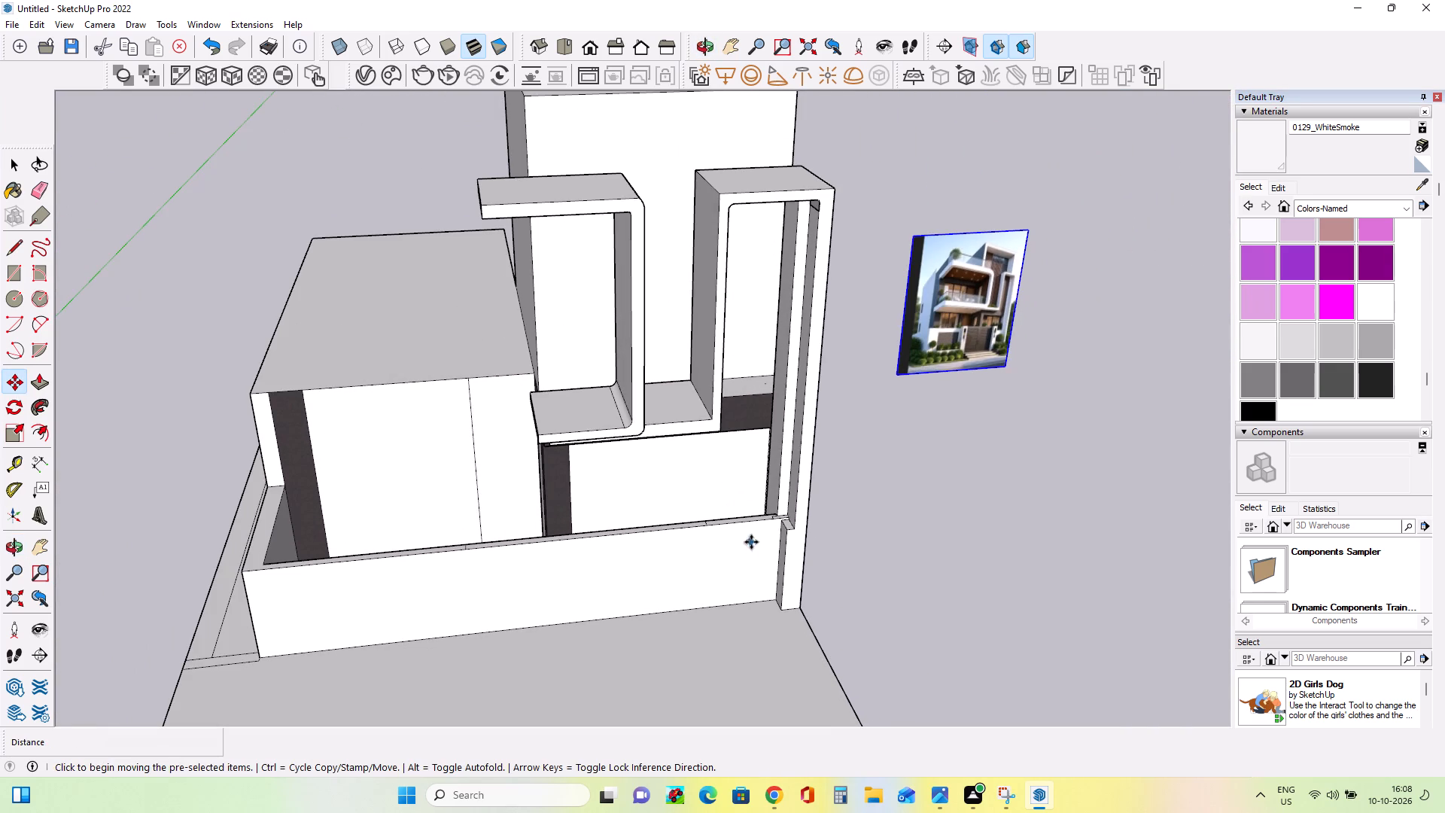
middle_click_drag(751, 542, 745, 515)
Push/Pull the tall frame's narrow recessed front strip 3 13/16", and push/pull it again toward the boundary wall's top.
left_click(33, 383)
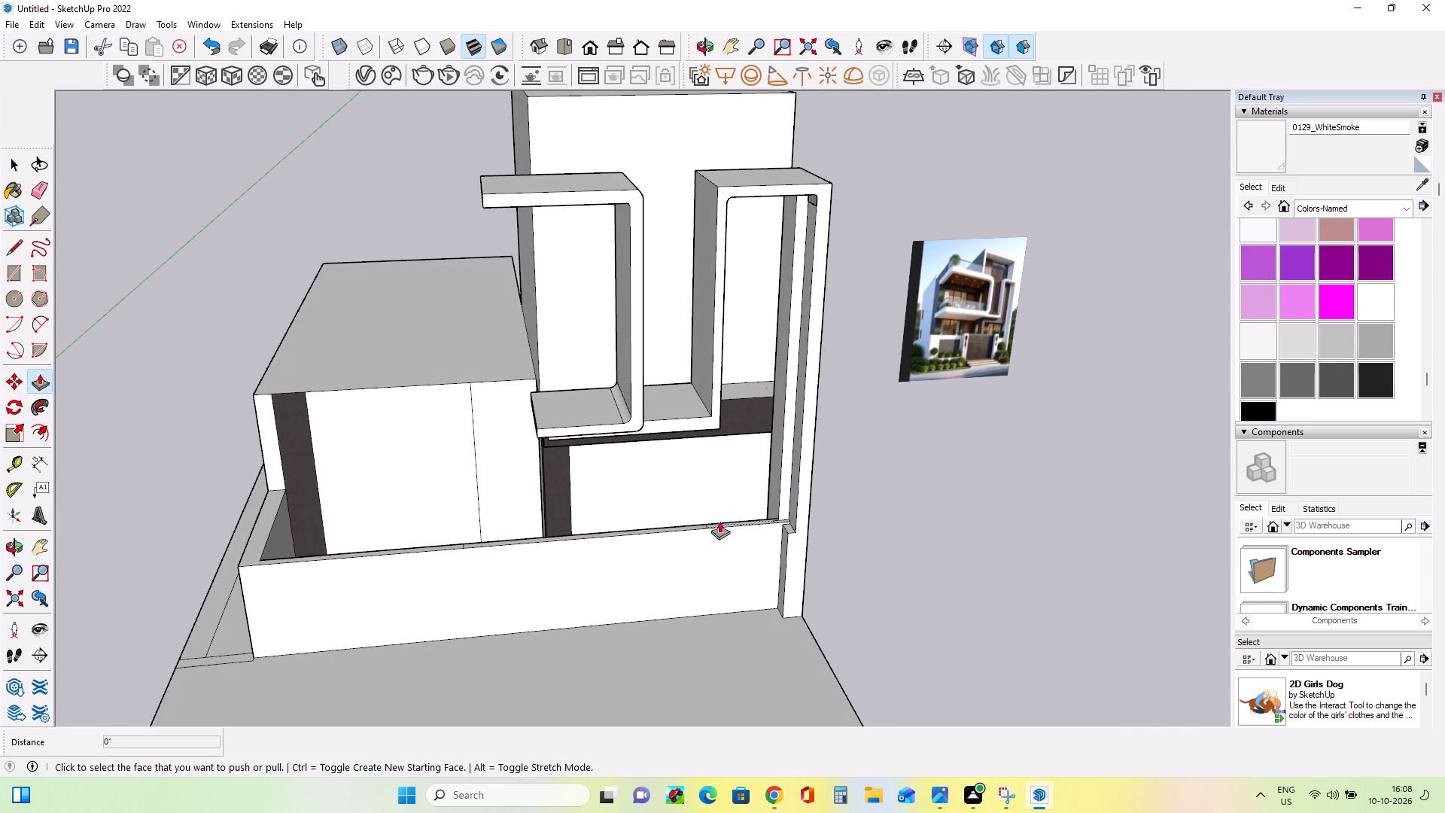
left_click(789, 492)
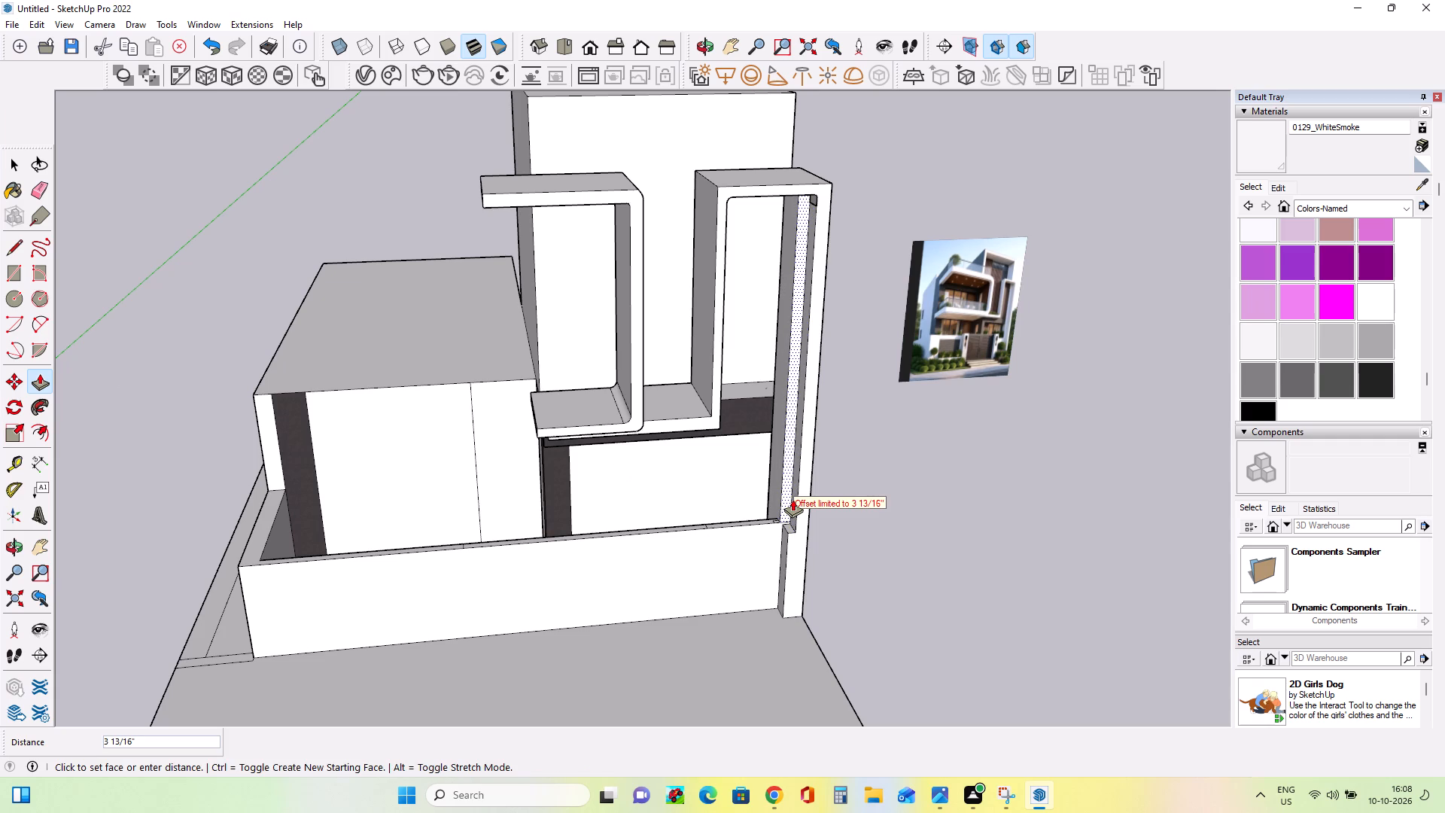
left_click(778, 525)
scroll(776, 513, "up", 3)
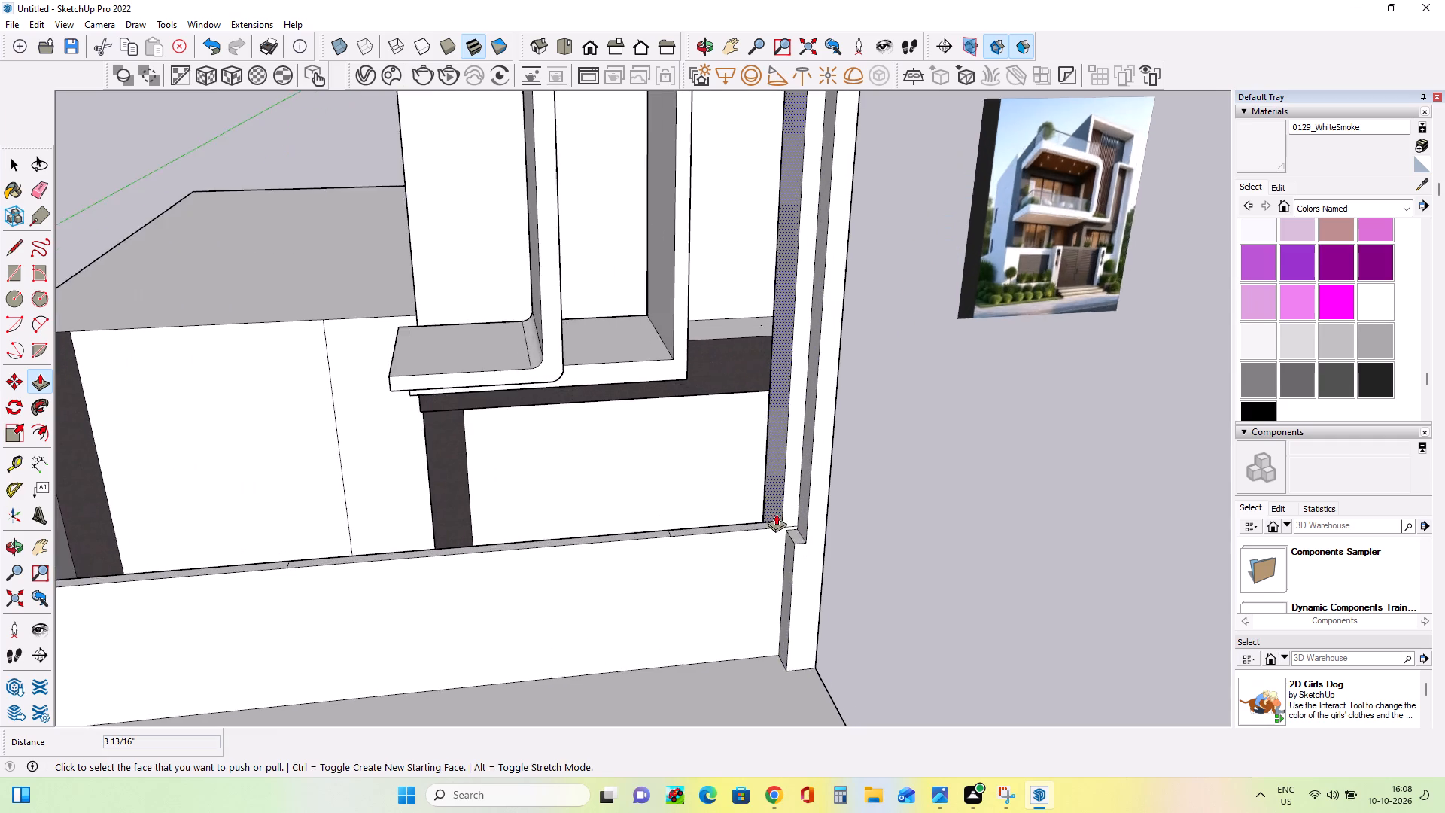
scroll(776, 513, "up", 10)
left_click(827, 504)
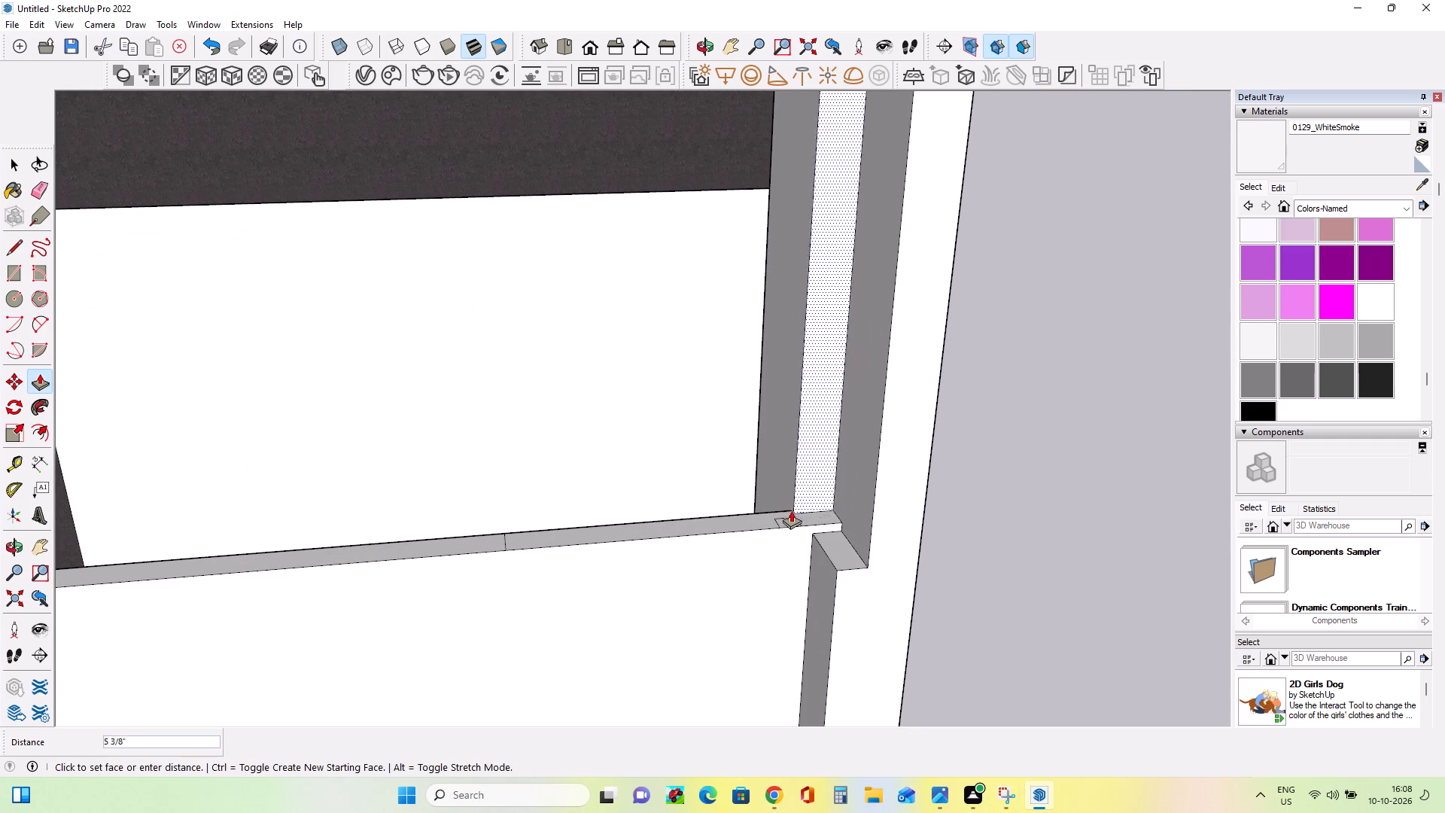
left_click(787, 530)
Draw a rectangle about 10 1/16" by 1' 3" over the gap above the recessed strip at the tall frame's top.
scroll(750, 528, "down", 7)
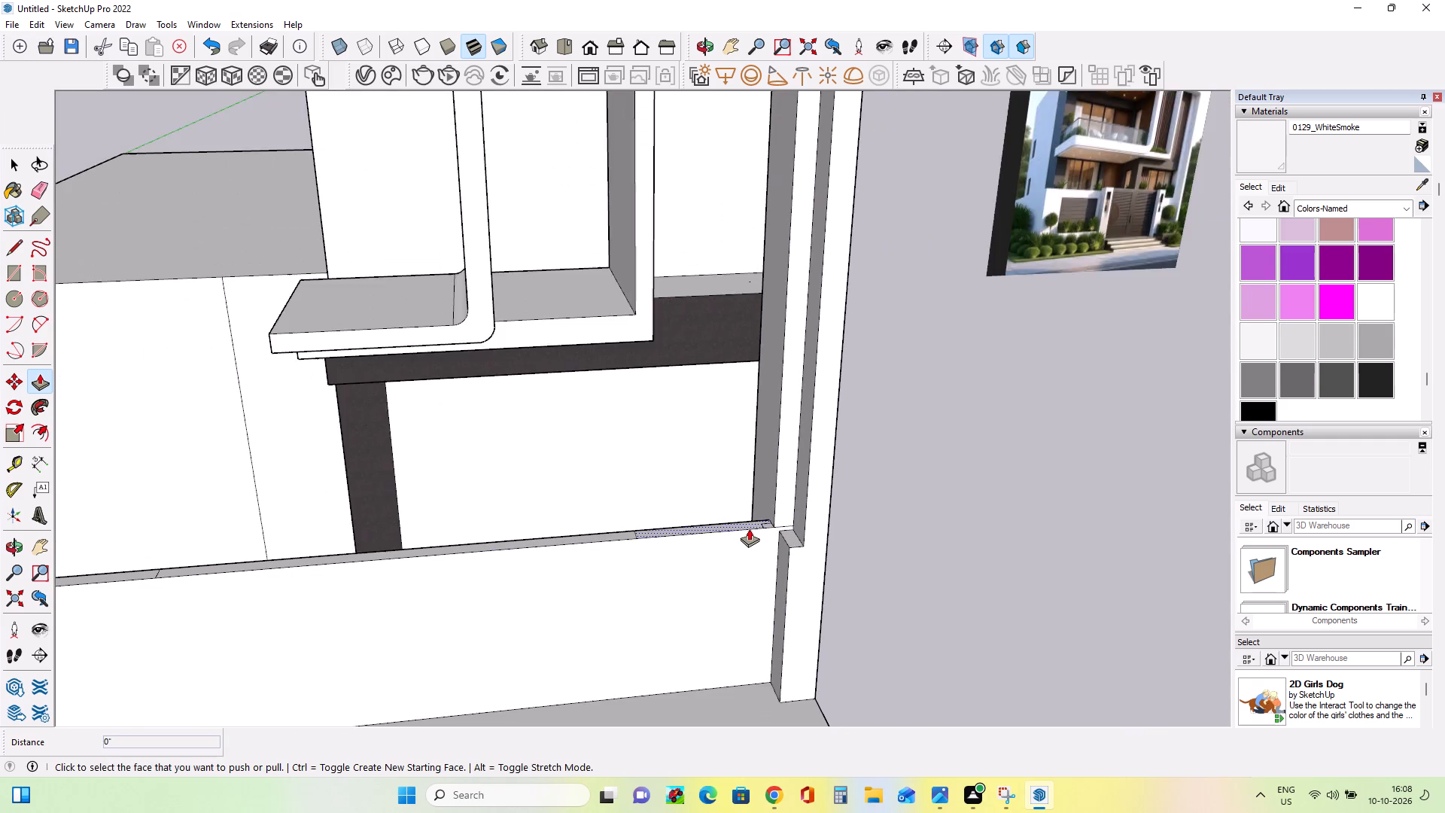
scroll(749, 528, "down", 8)
middle_click_drag(749, 528, 760, 513)
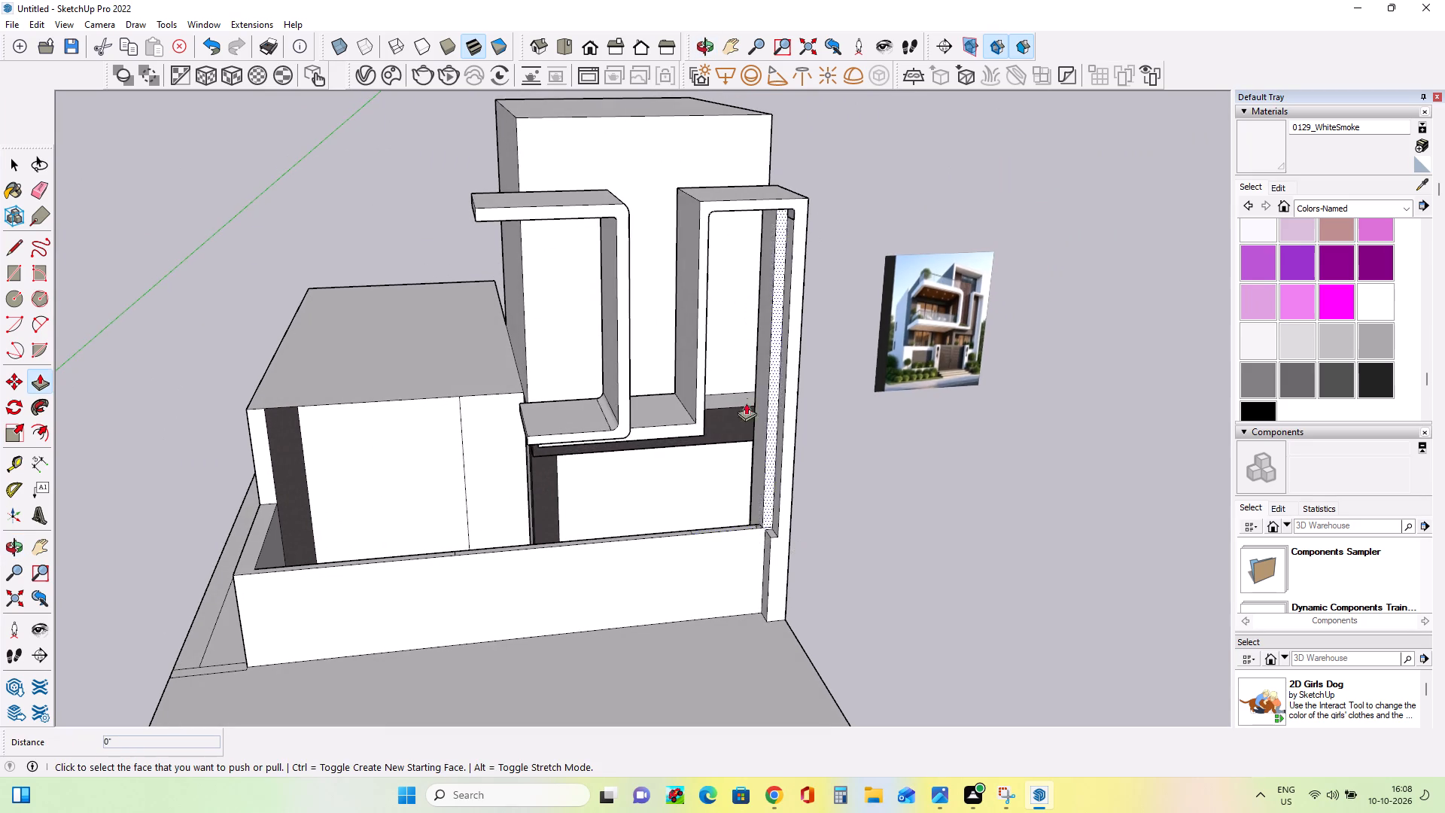
scroll(756, 320, "up", 4)
middle_click_drag(793, 416, 857, 276)
scroll(757, 148, "up", 4)
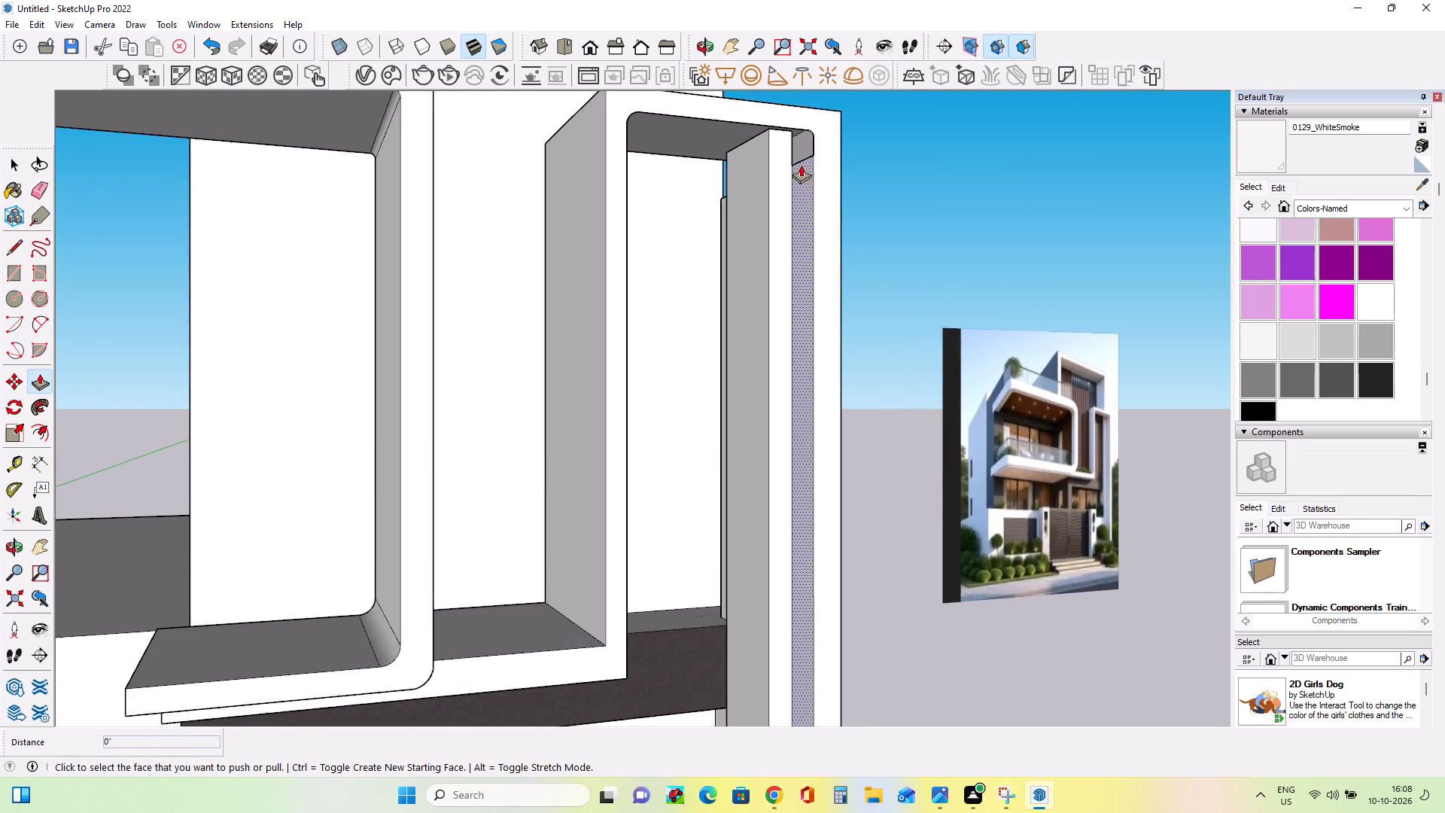
scroll(806, 178, "up", 4)
middle_click_drag(807, 179, 907, 285)
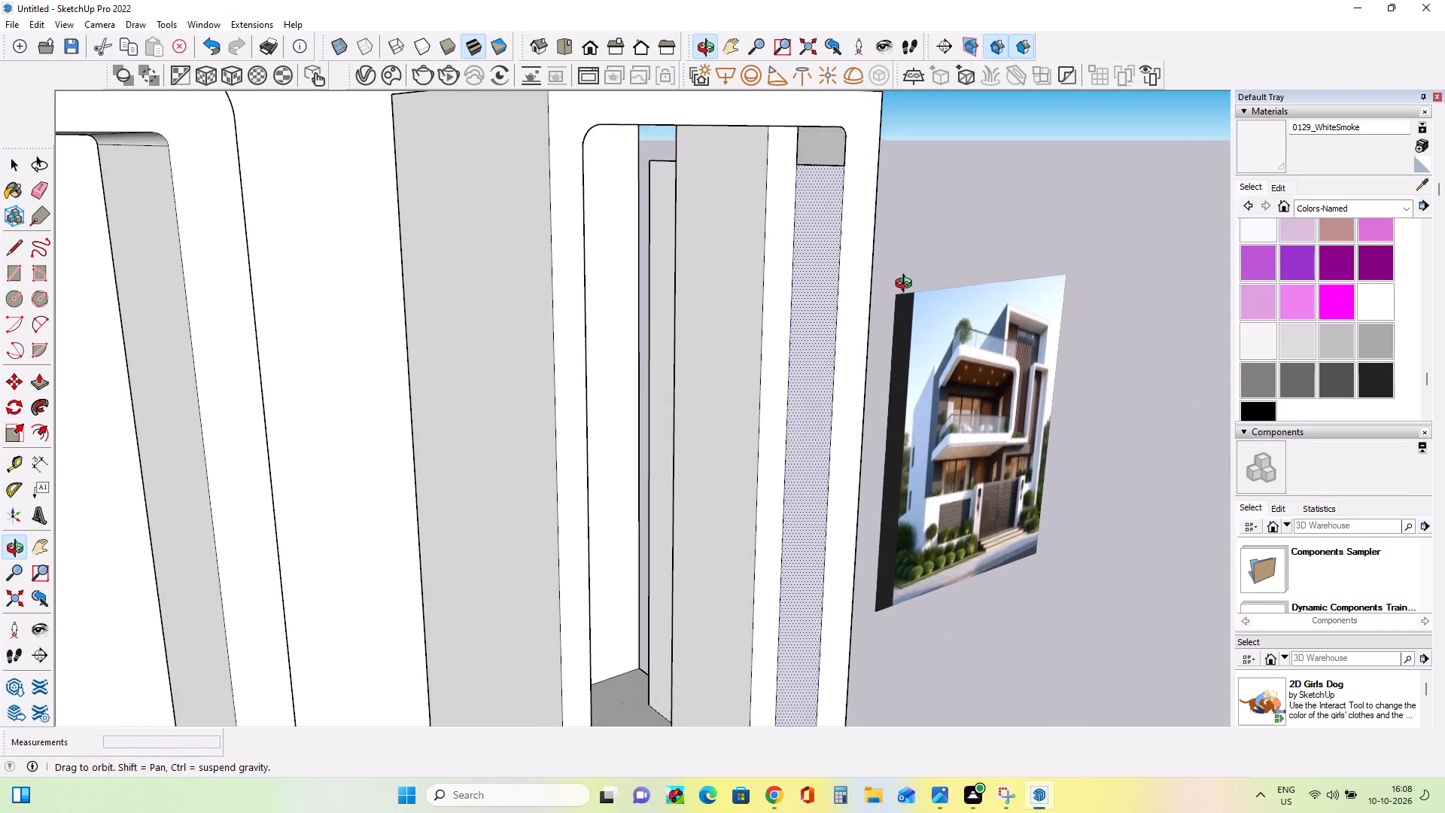
middle_click_drag(907, 285, 88, 347)
middle_click_drag(711, 320, 361, 372)
scroll(412, 246, "up", 3)
middle_click_drag(381, 288, 300, 322)
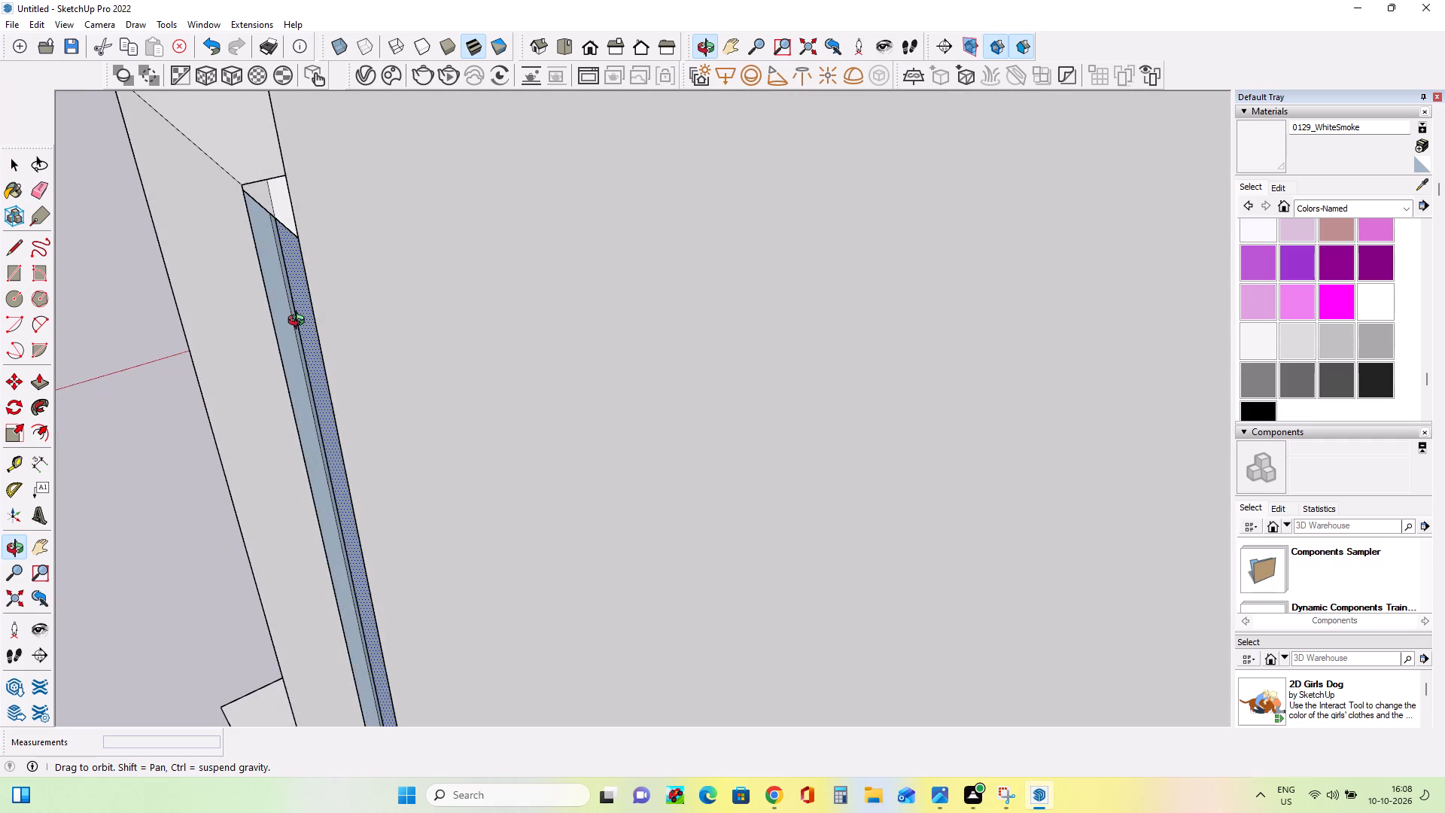
middle_click_drag(300, 322, 360, 273)
left_click(14, 269)
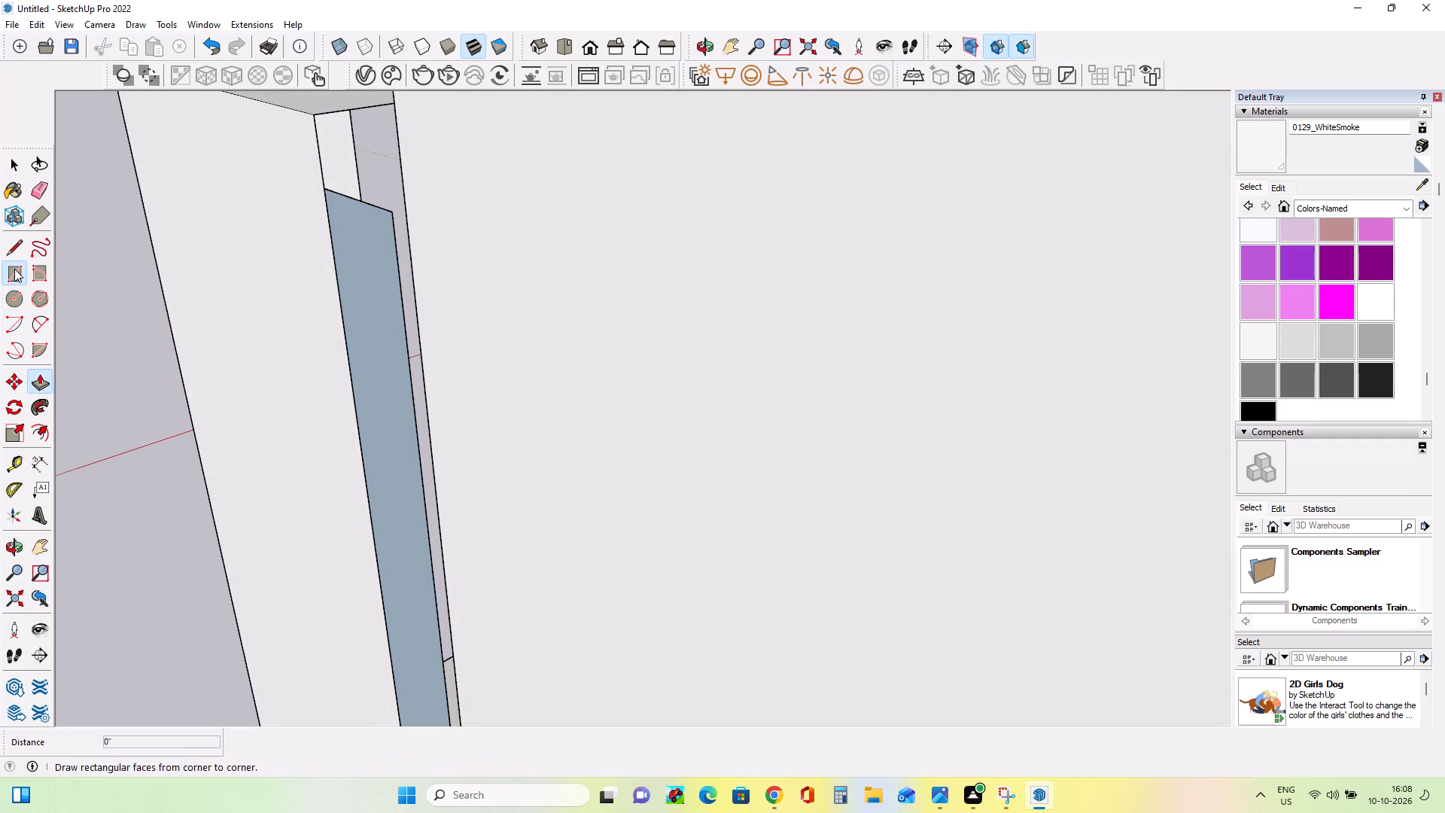
left_click(391, 214)
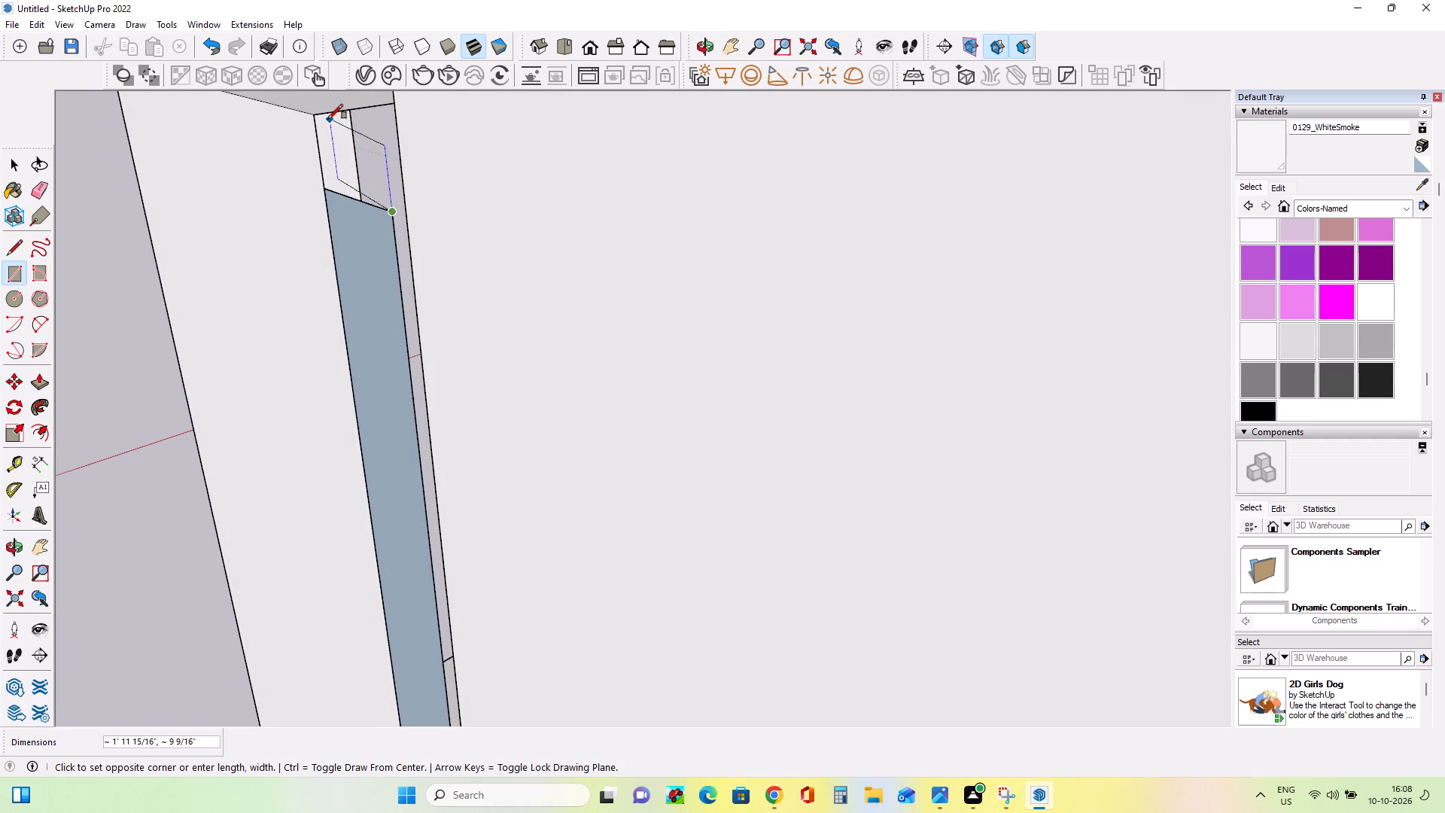
left_click(317, 119)
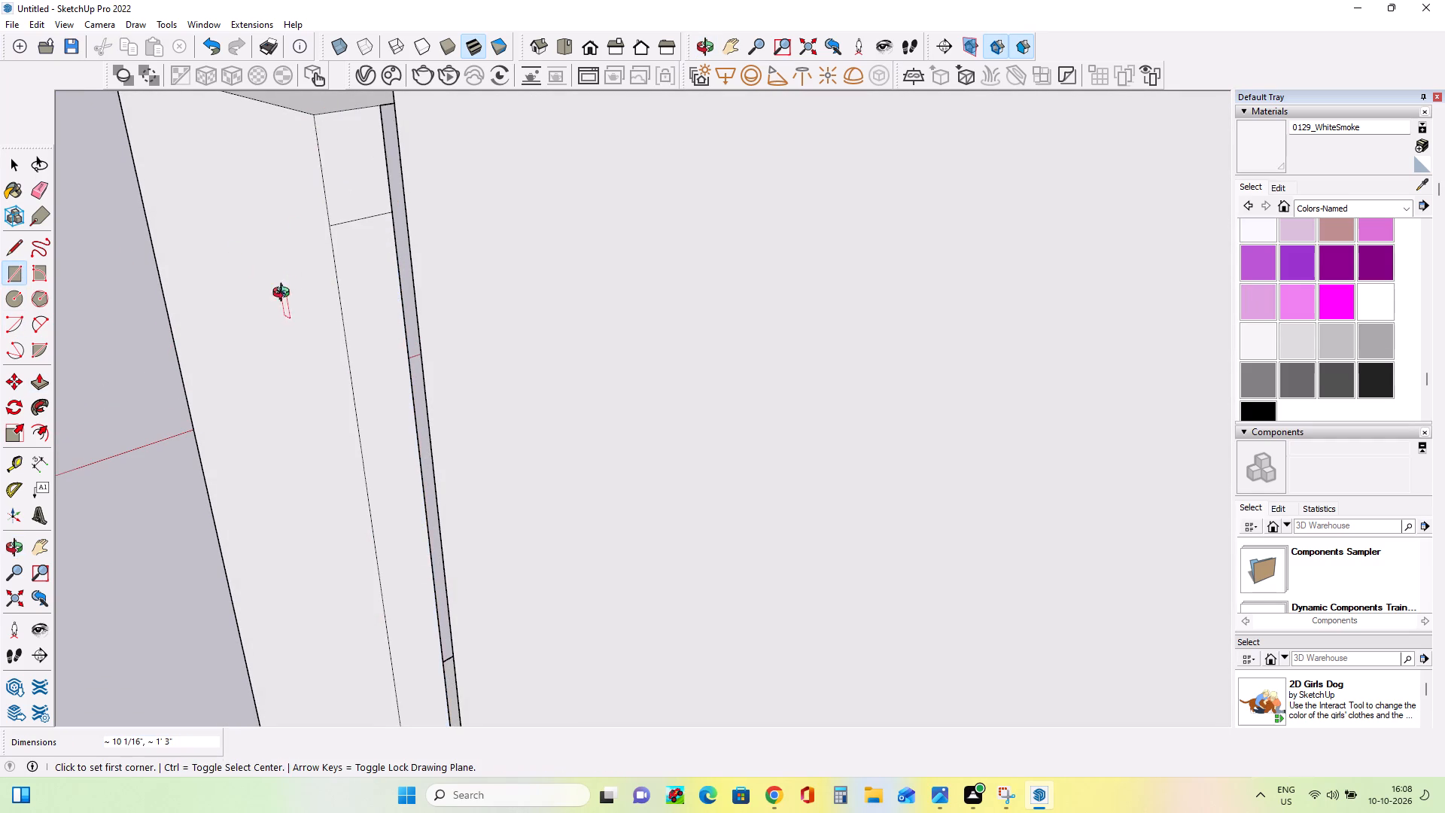
Draw a very narrow rectangle about 1' 3" tall across the gap at the top of the tall frame's rear inner edge.
middle_click_drag(284, 294, 437, 263)
scroll(437, 263, "down", 4)
scroll(316, 290, "down", 6)
middle_click_drag(314, 295, 389, 297)
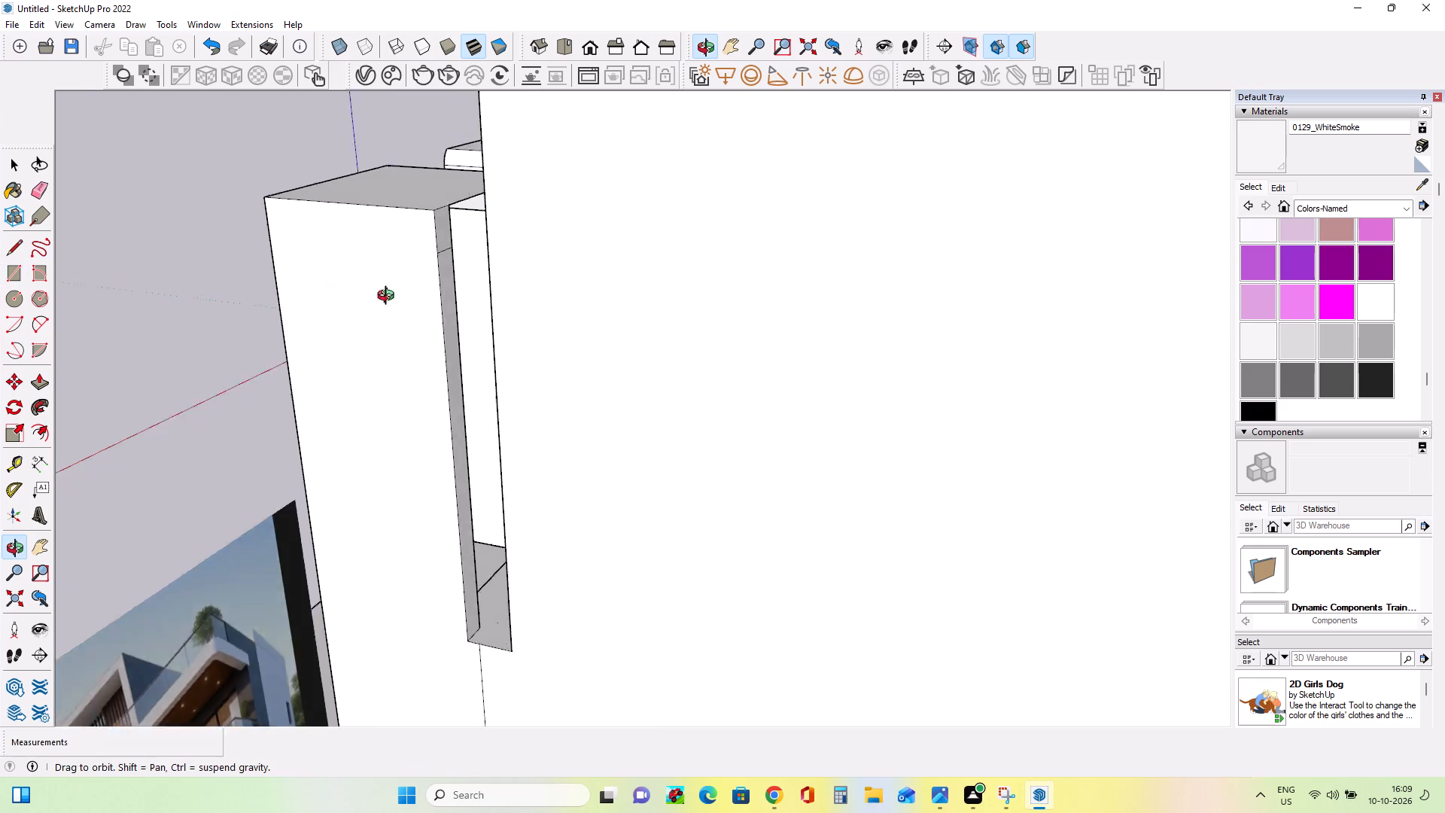
middle_click_drag(389, 297, 1083, 233)
middle_click_drag(933, 270, 928, 174)
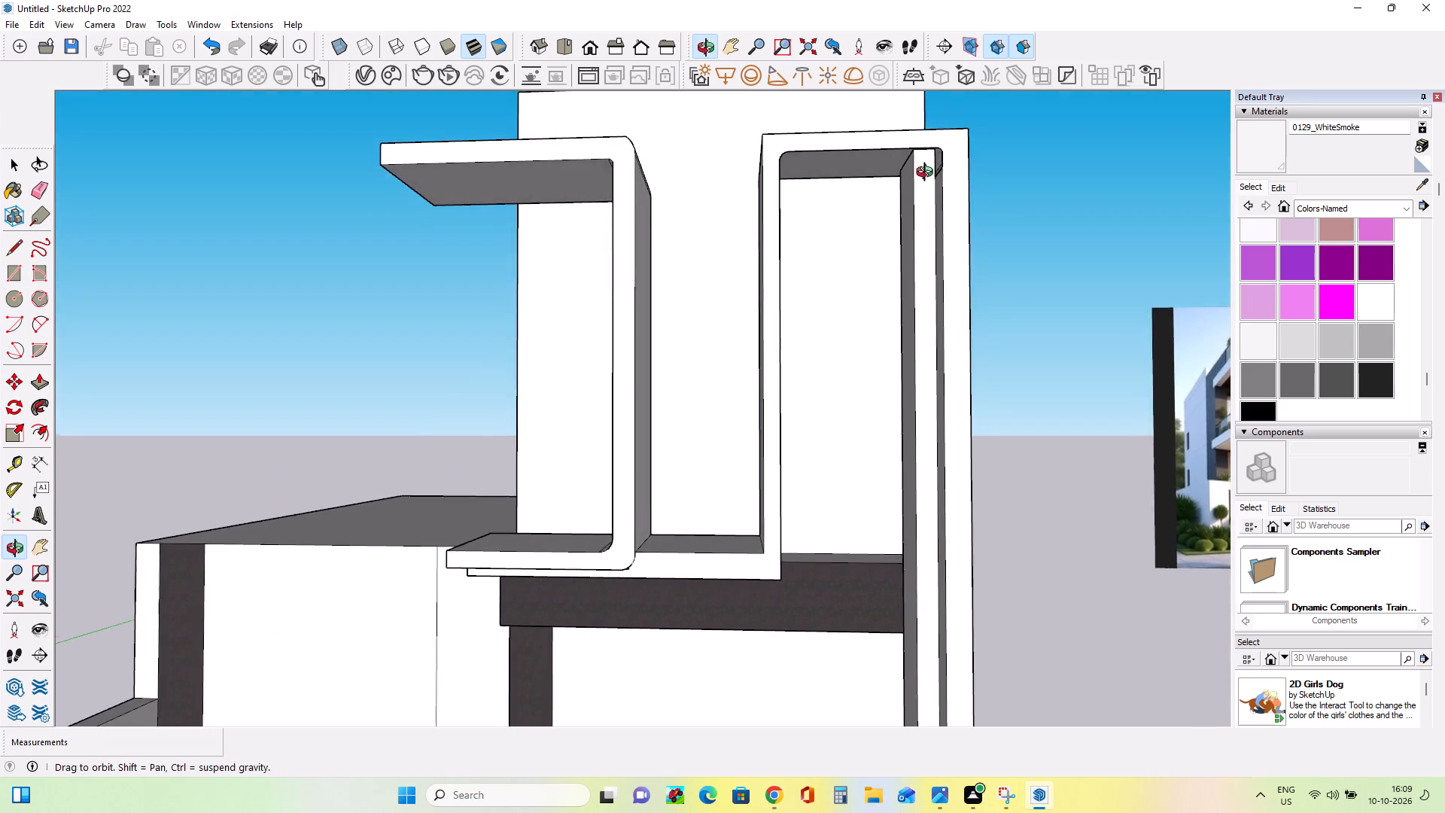
middle_click_drag(928, 174, 200, 376)
middle_click_drag(589, 330, 617, 375)
scroll(730, 263, "up", 4)
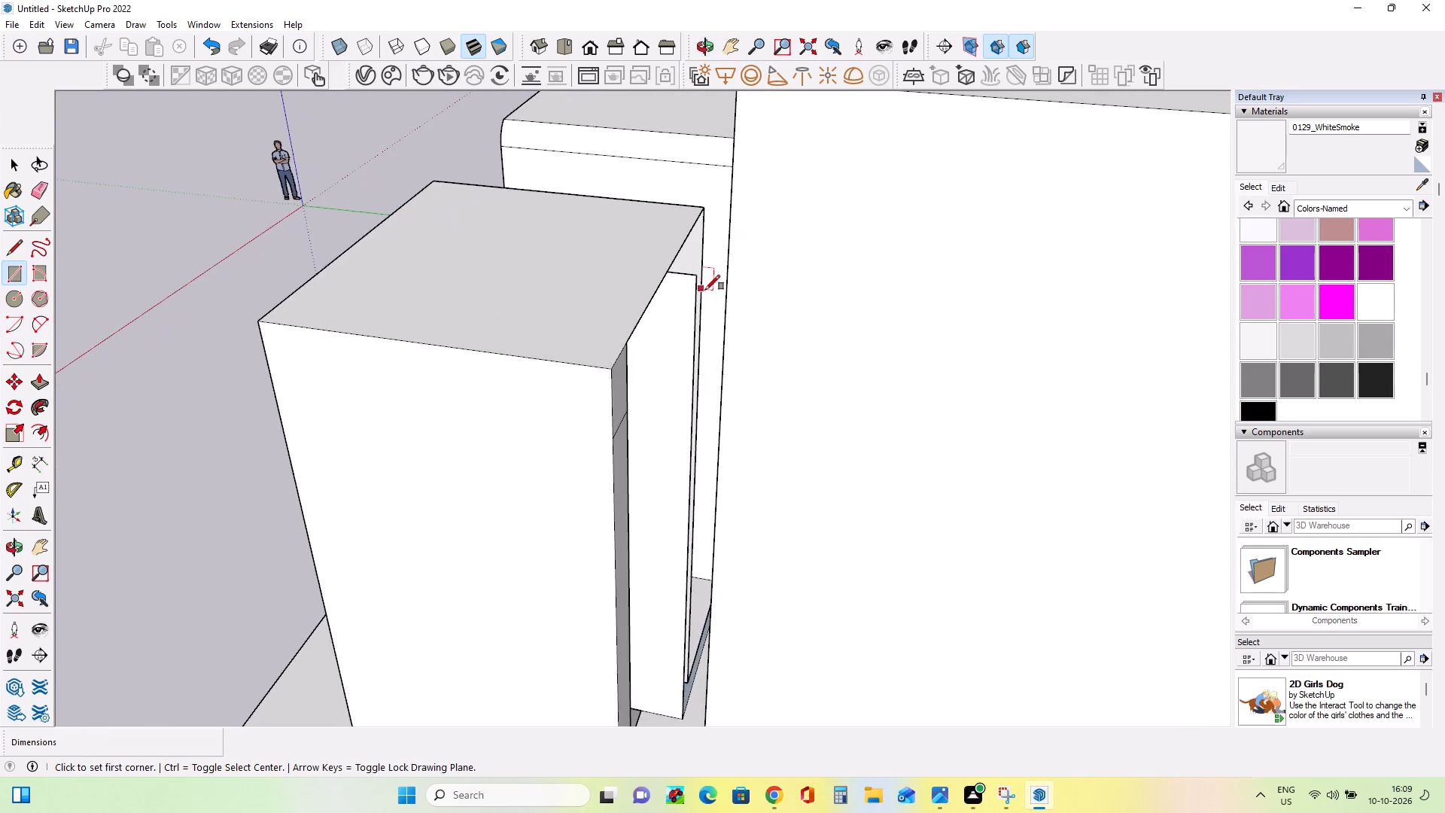
scroll(705, 290, "up", 3)
left_click(689, 272)
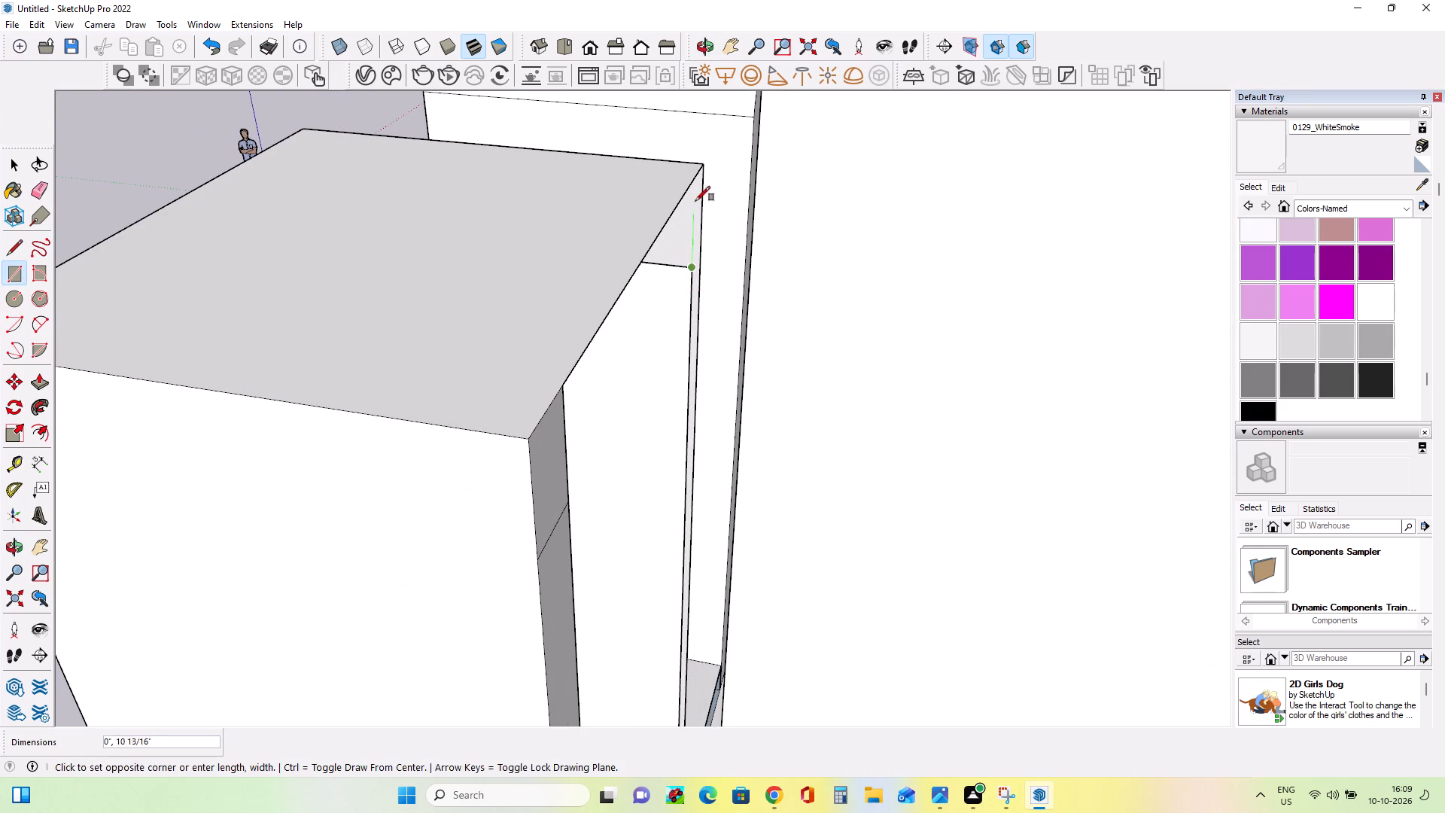
left_click(698, 172)
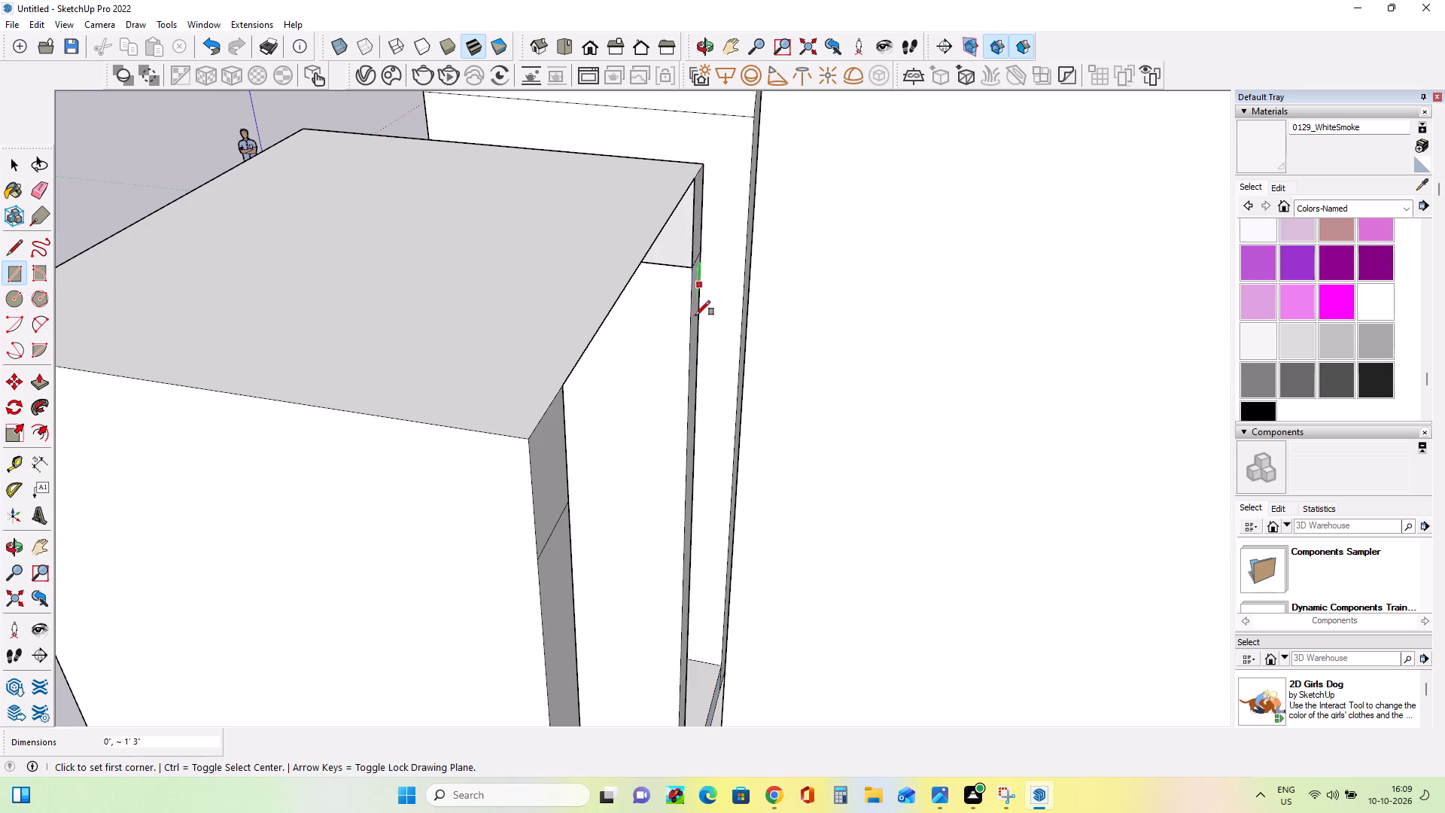
Paint the small bluish face at the top inside the tall frame with the 0129_WhiteSmoke material.
middle_click_drag(695, 315, 803, 274)
scroll(640, 308, "down", 1)
scroll(285, 345, "down", 4)
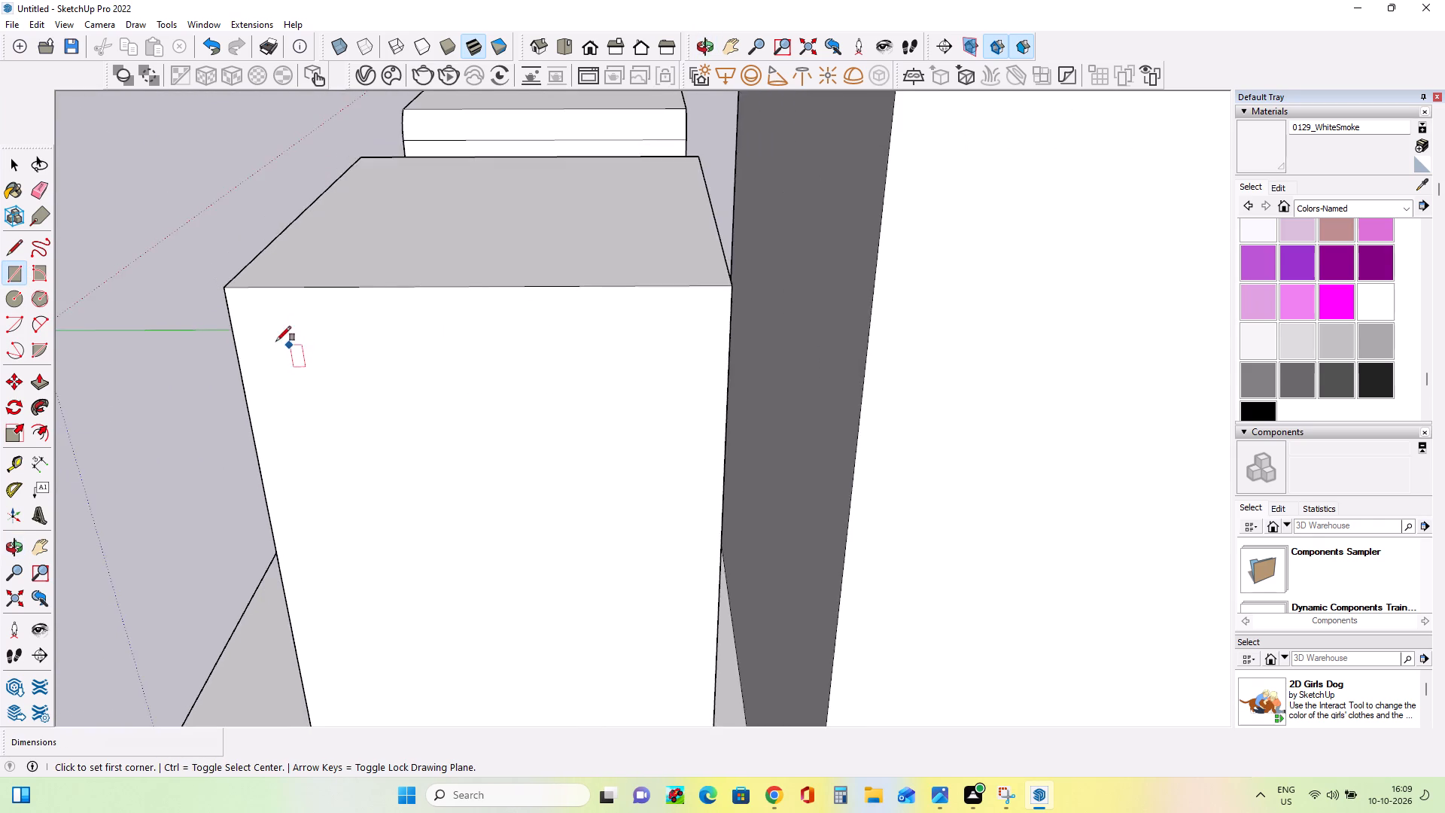
scroll(276, 341, "down", 3)
middle_click_drag(262, 362, 691, 255)
middle_click_drag(654, 271, 674, 218)
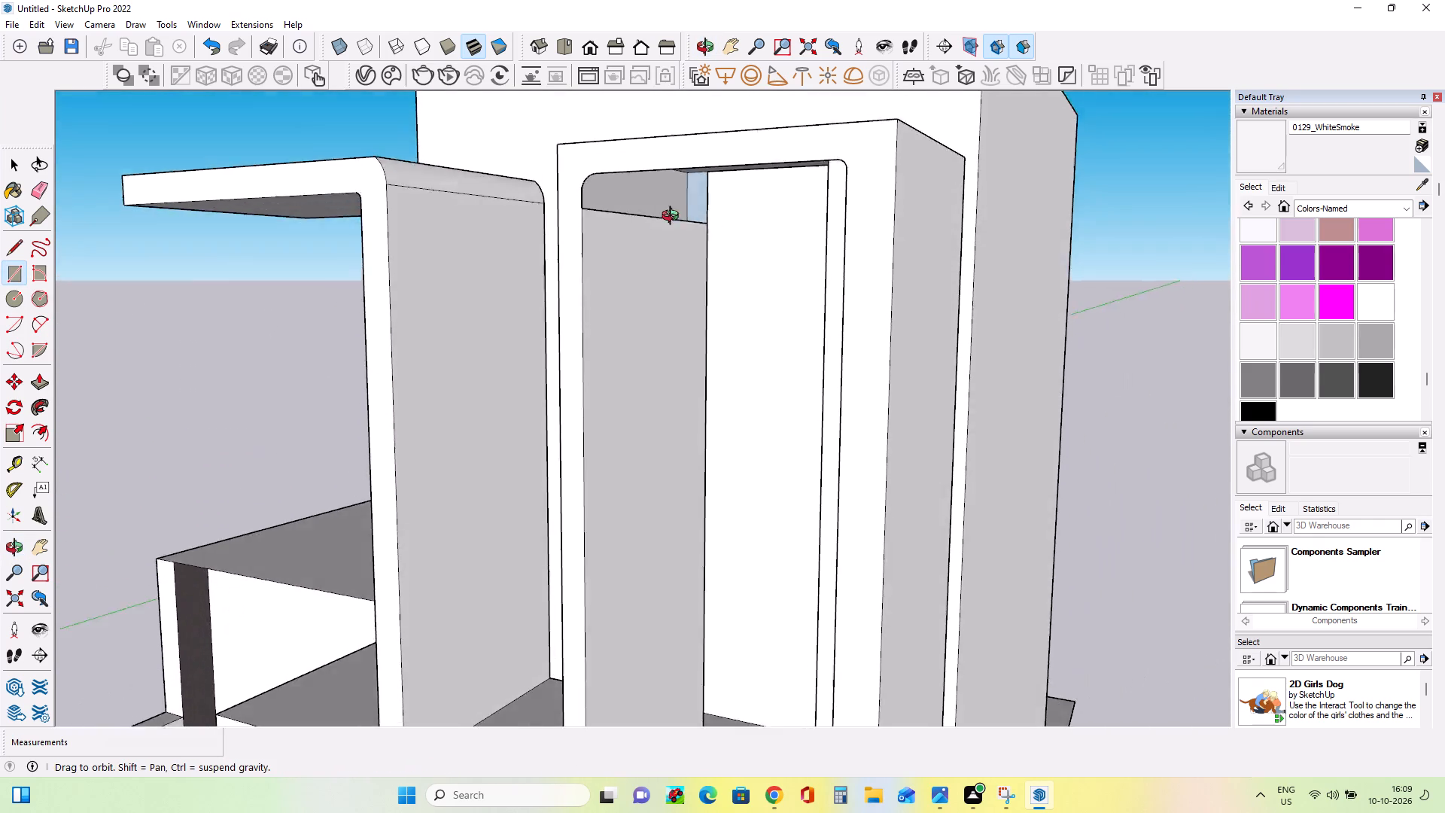
middle_click_drag(674, 218, 665, 249)
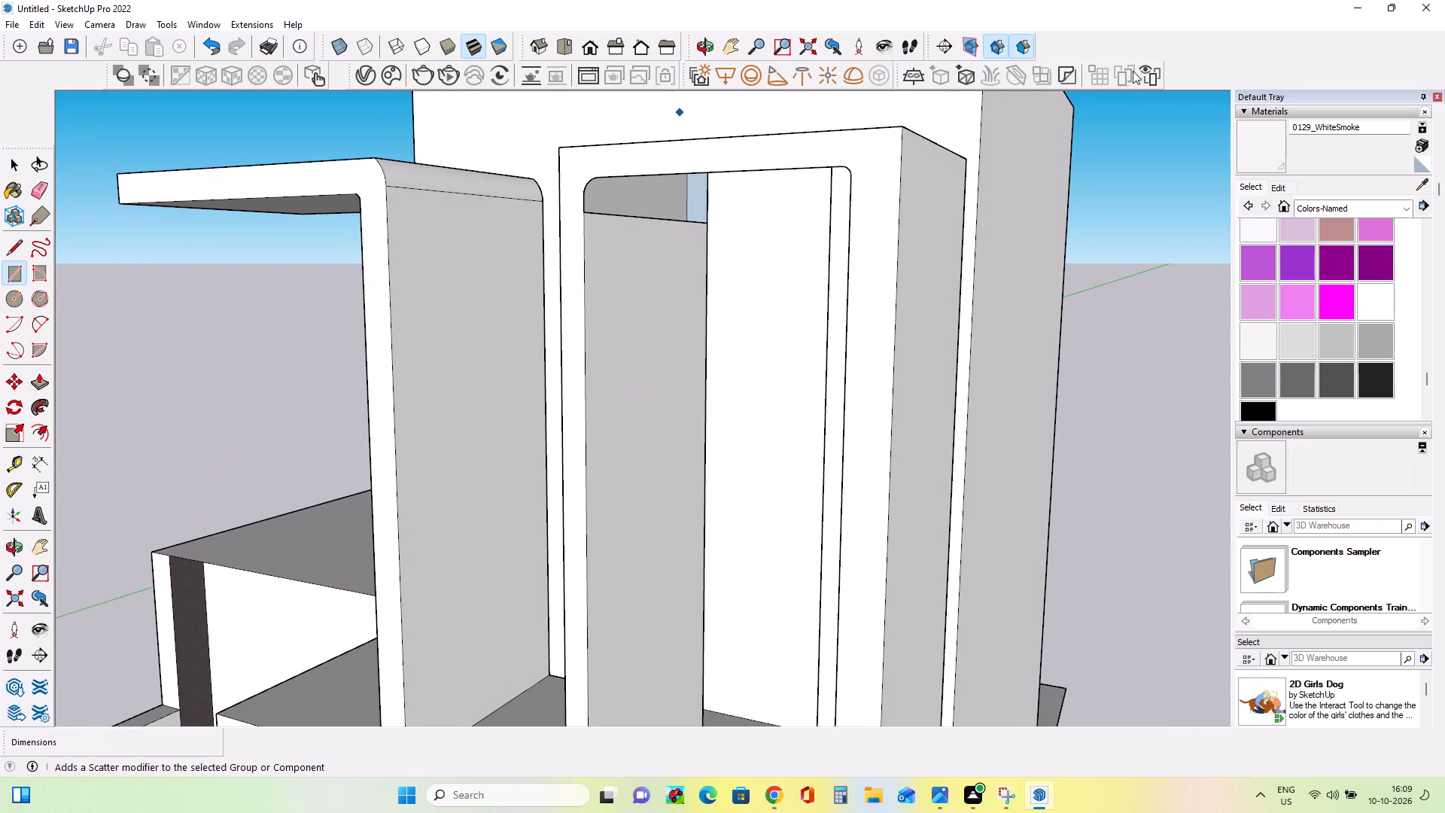
left_click(1261, 321)
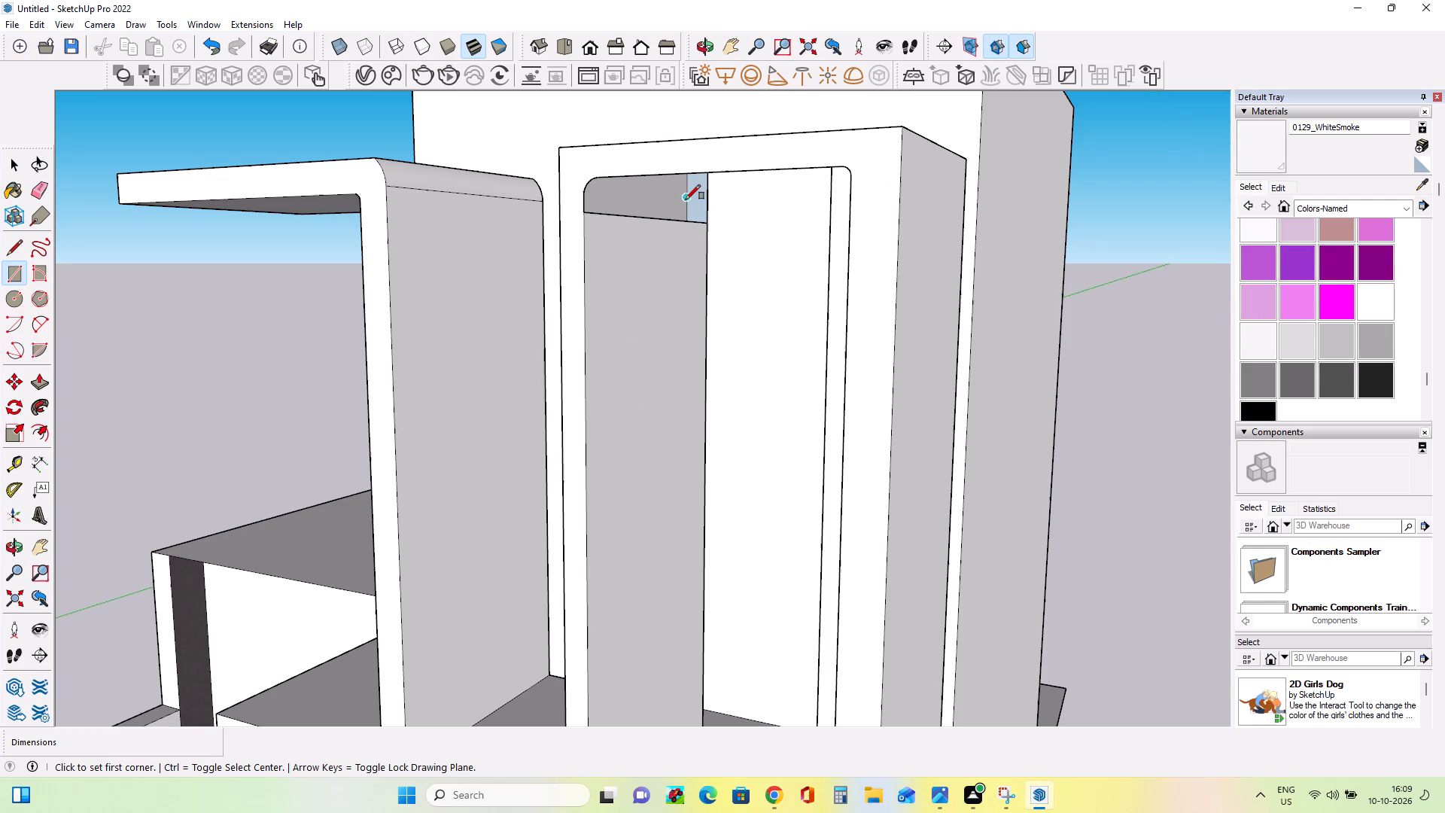
left_click(686, 199)
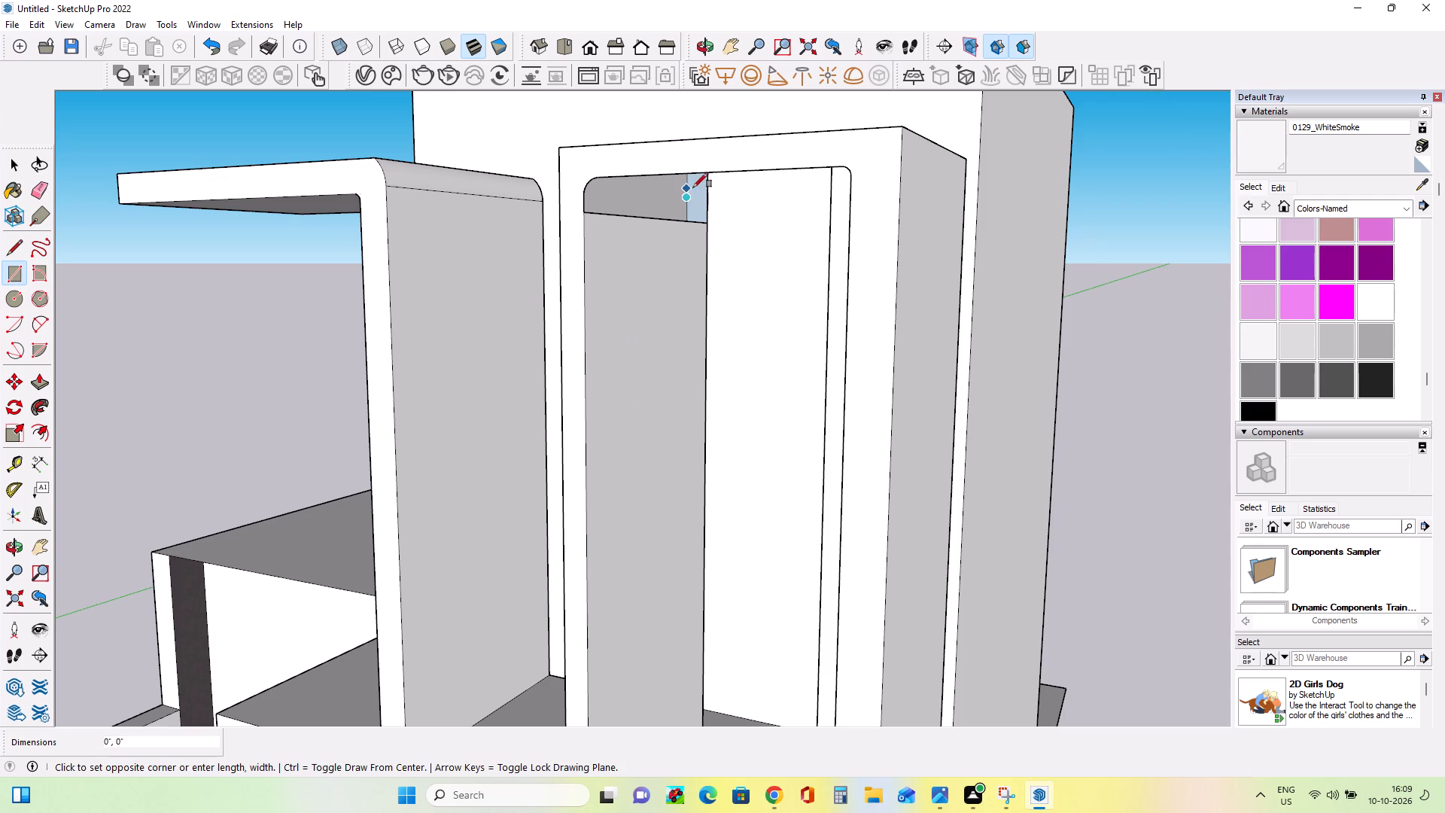
left_click(1262, 336)
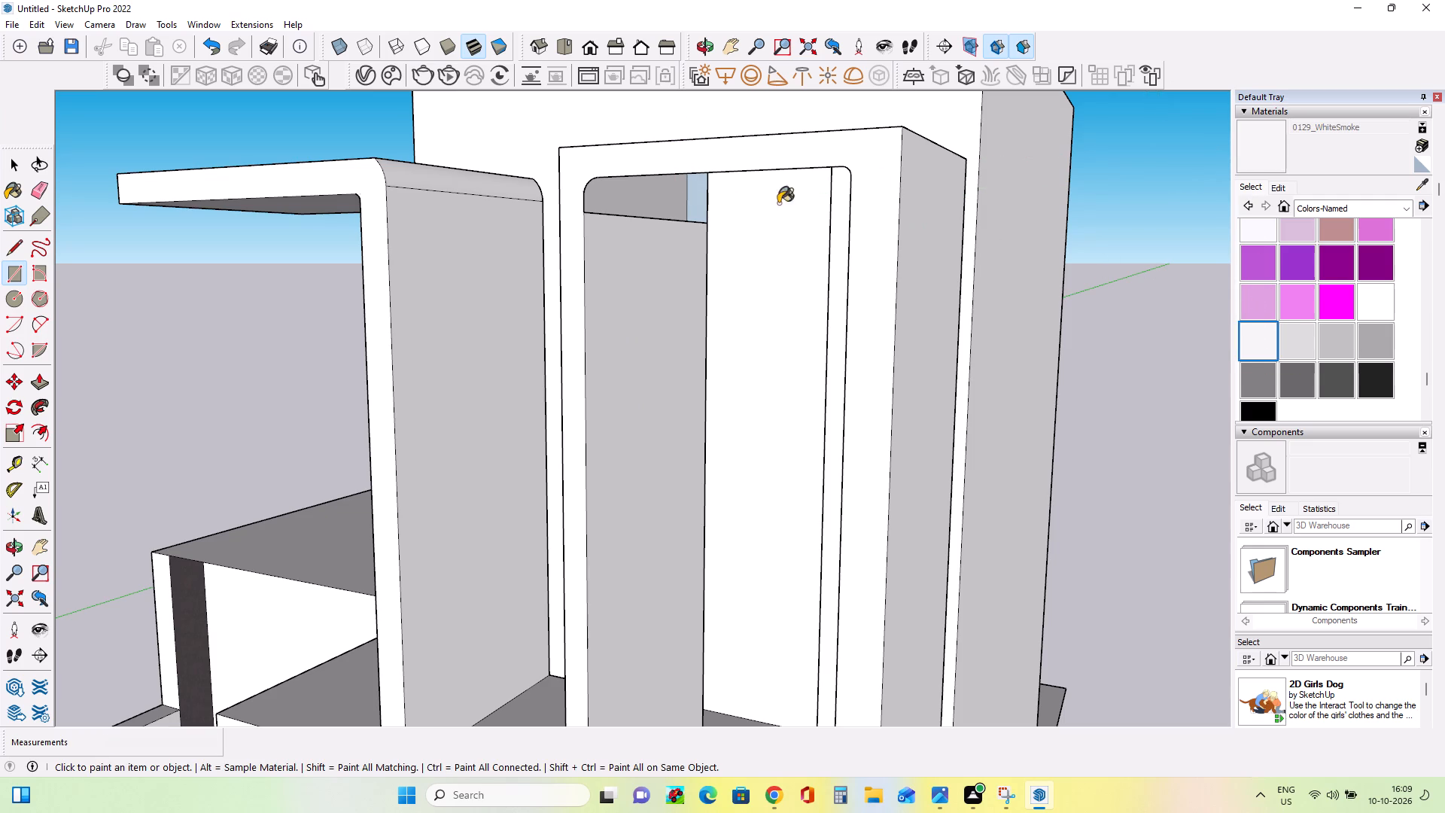
left_click(701, 196)
Inspect the tall frame and the whole facade from several angles, comparing them with the reference image.
middle_click_drag(625, 232, 753, 207)
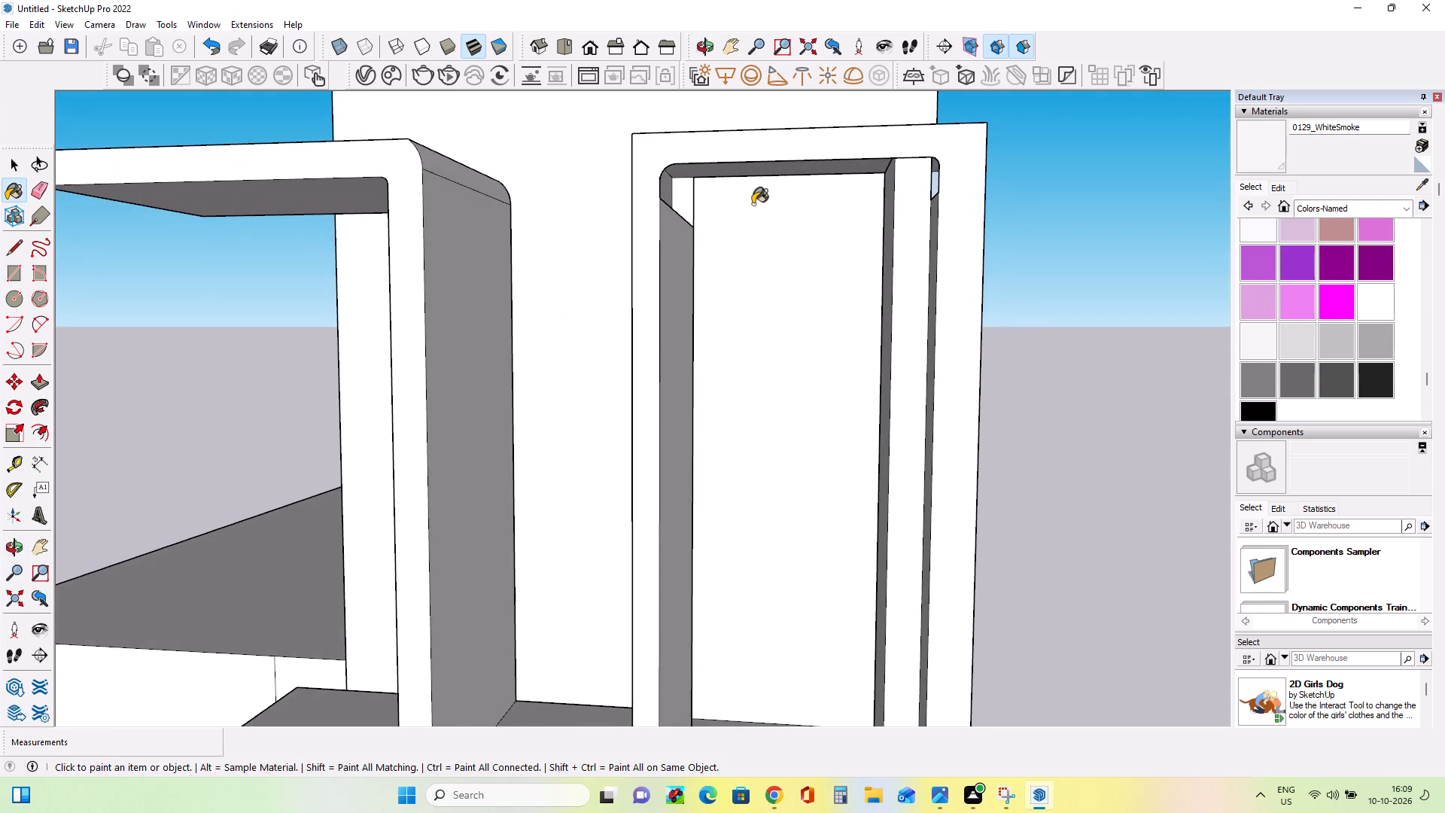
scroll(752, 204, "down", 1)
middle_click_drag(893, 239, 862, 197)
scroll(846, 201, "down", 3)
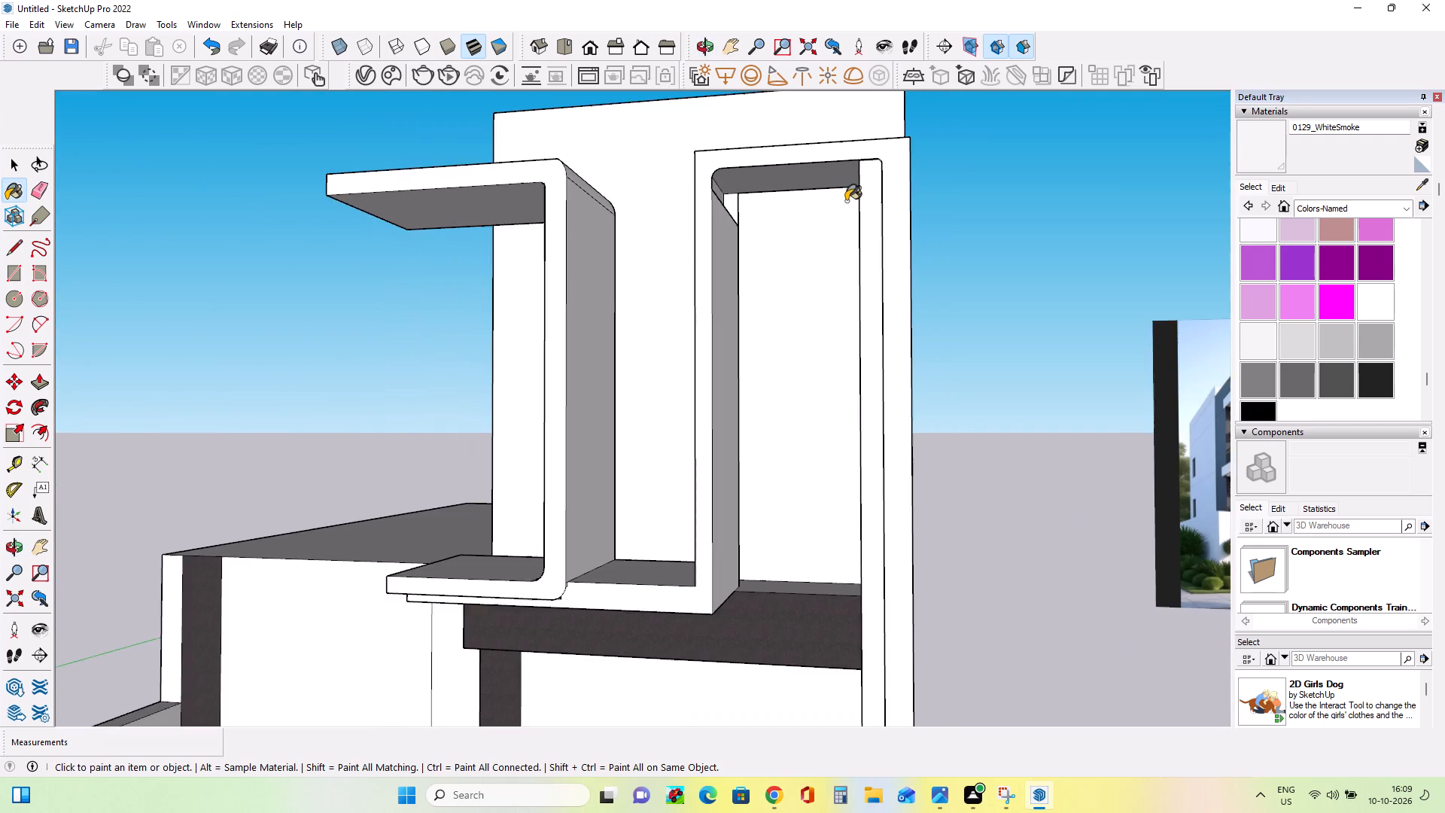
scroll(846, 201, "down", 4)
middle_click_drag(849, 225, 881, 265)
scroll(879, 263, "down", 5)
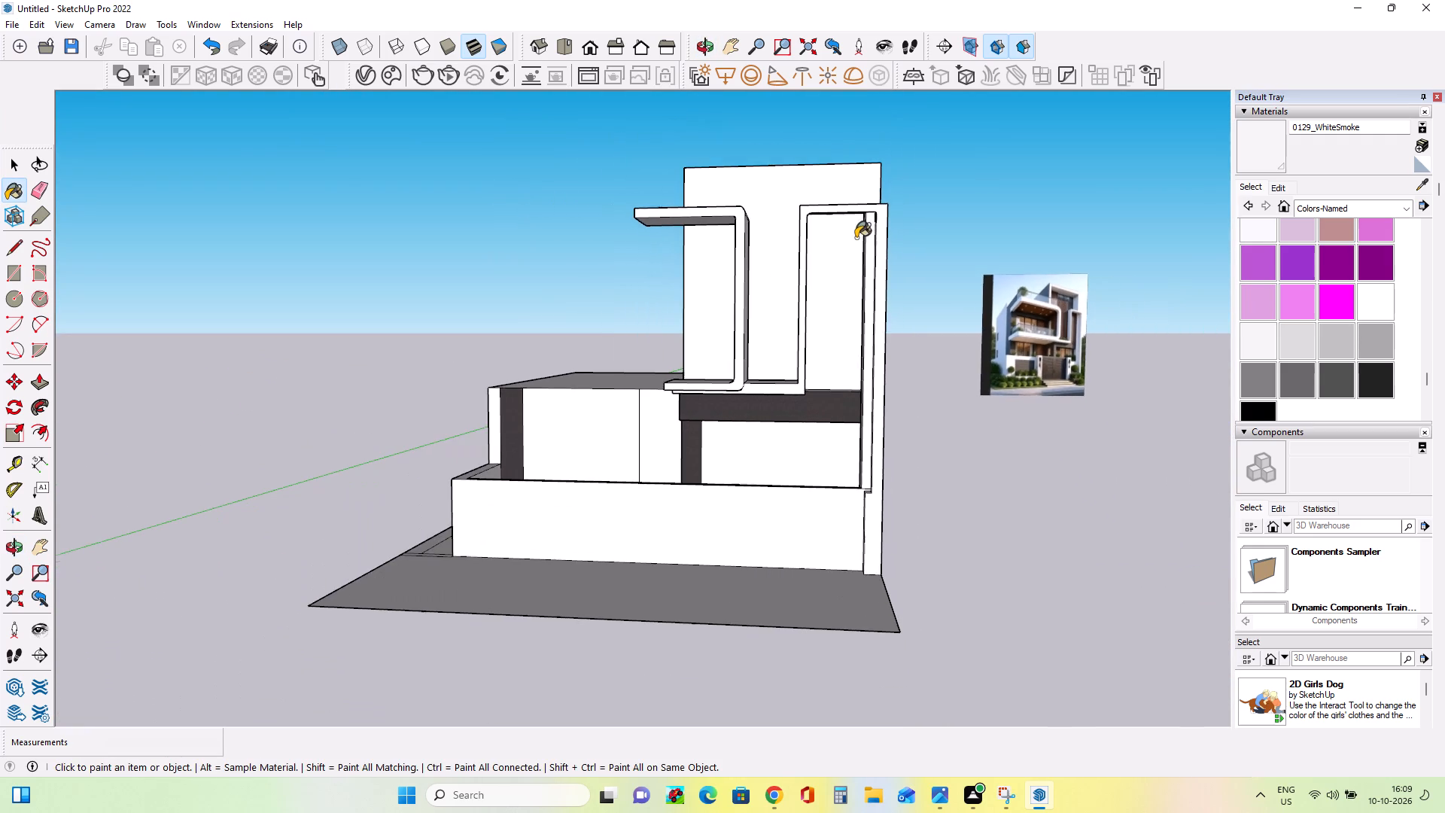
scroll(856, 238, "down", 1)
middle_click_drag(896, 352, 908, 404)
scroll(1049, 362, "up", 4)
middle_click_drag(1051, 361, 1018, 373)
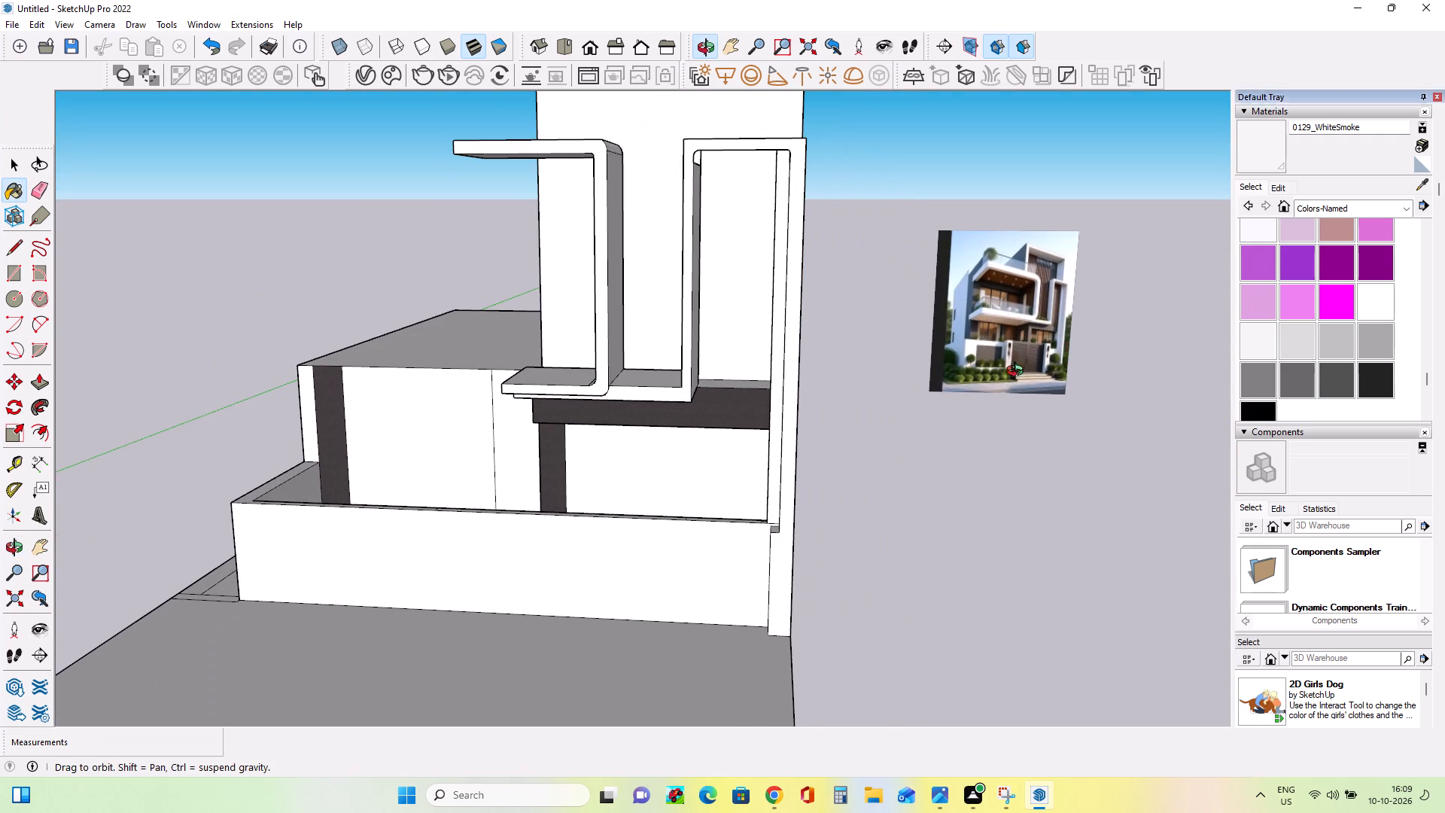
middle_click_drag(1018, 373, 1008, 376)
scroll(1114, 184, "up", 4)
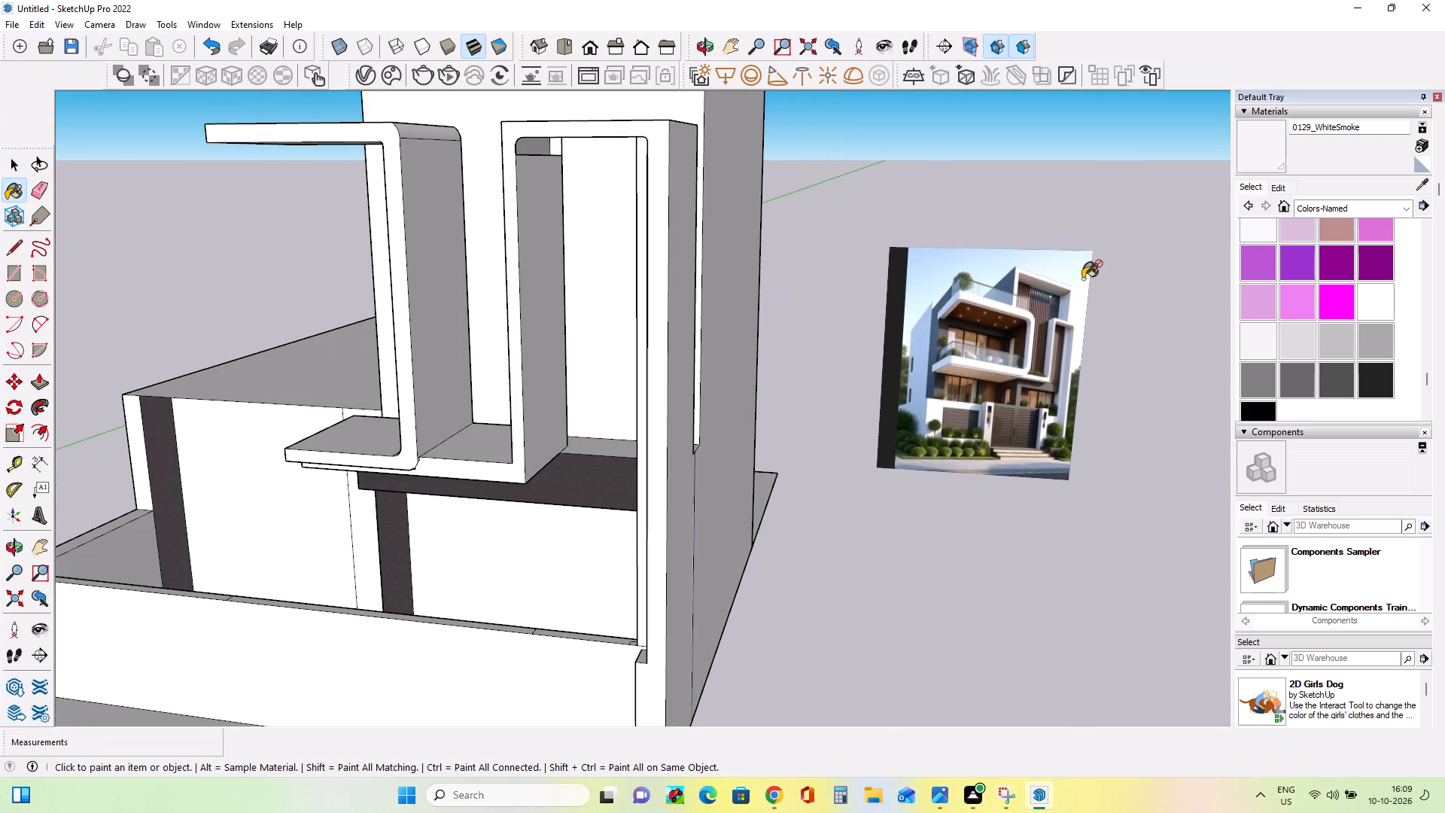
middle_click_drag(1072, 304, 1139, 300)
scroll(1133, 297, "down", 4)
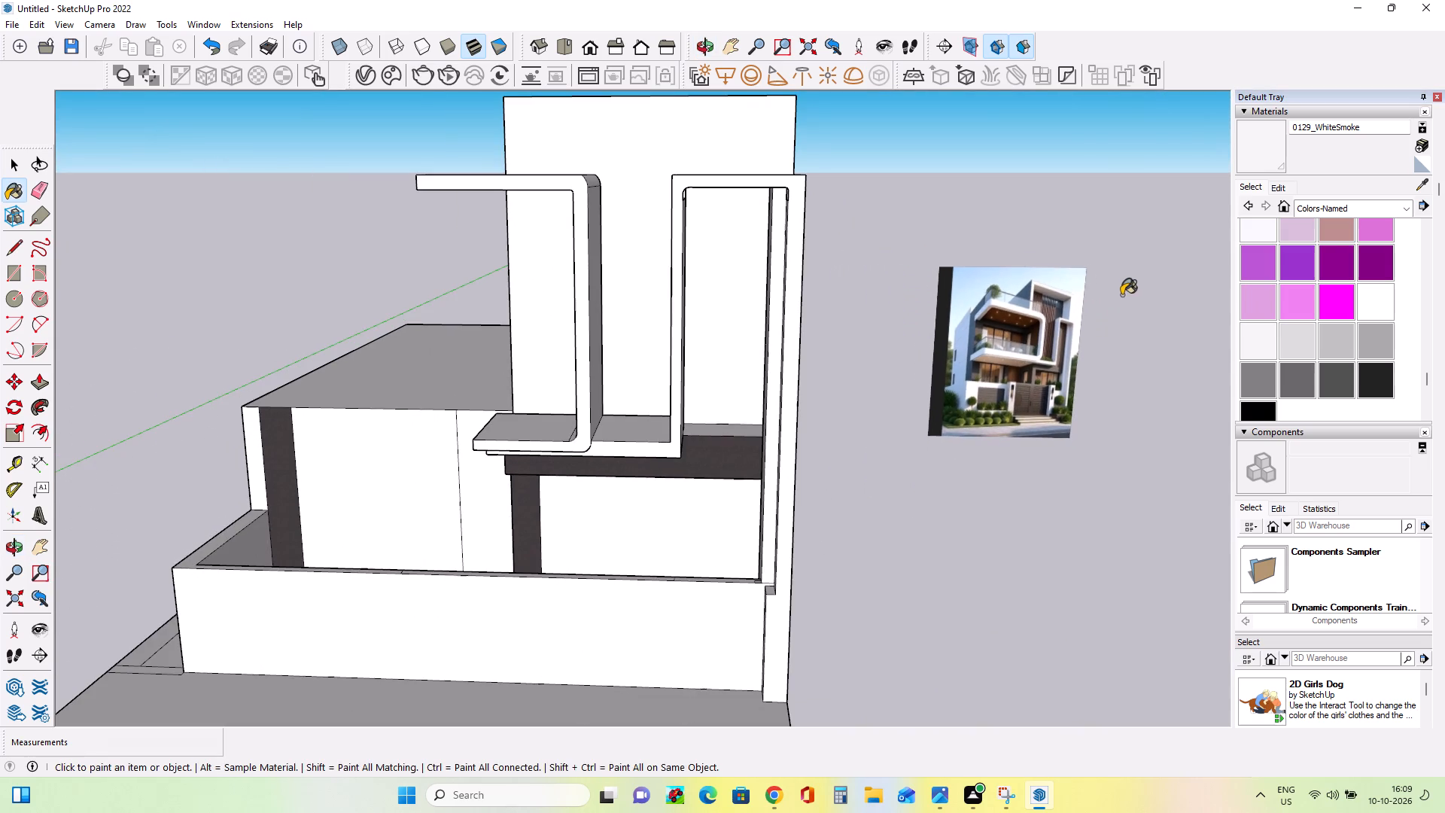
middle_click_drag(1094, 291, 1095, 314)
middle_click(1095, 314)
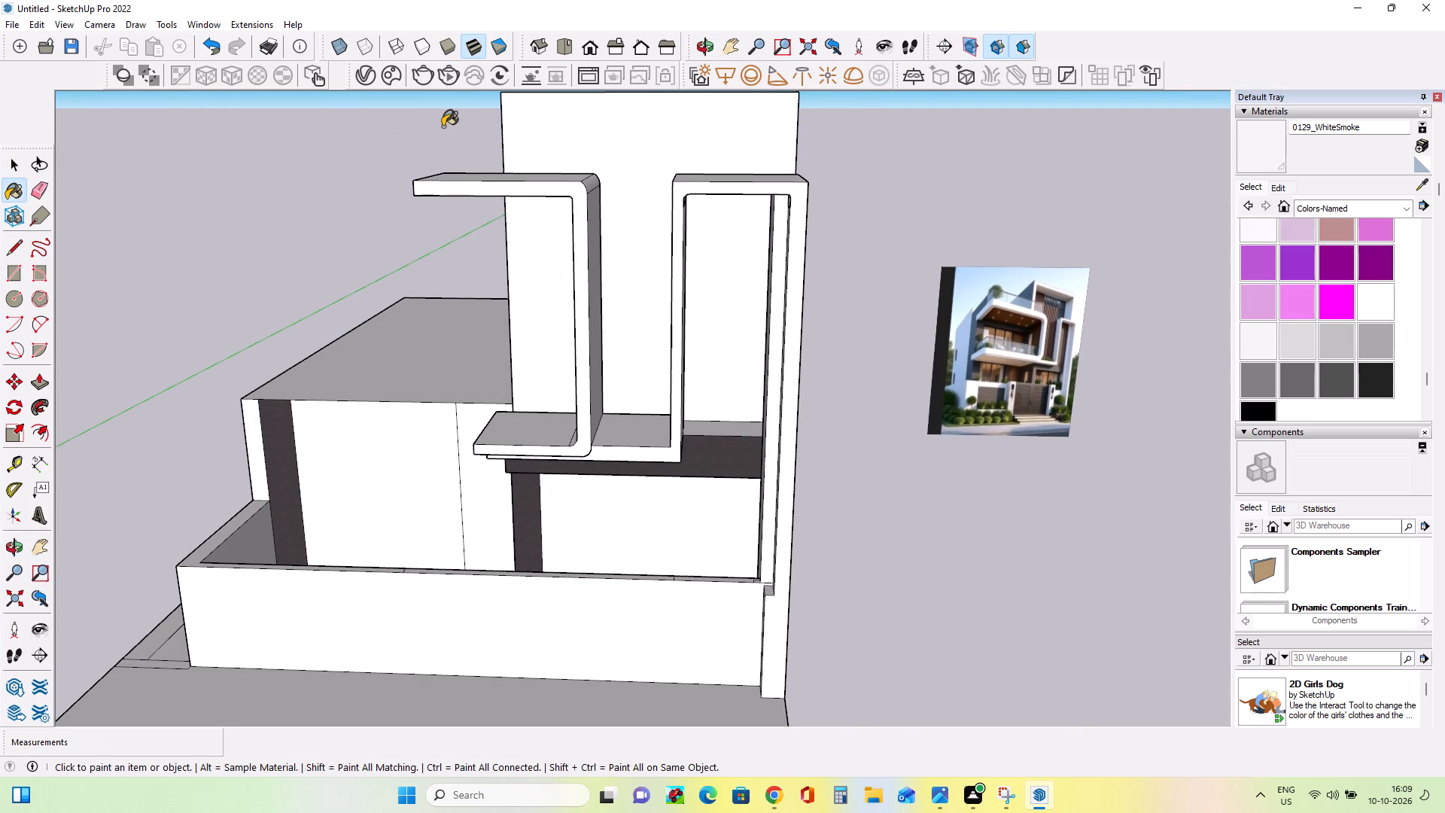
middle_click_drag(443, 126, 662, 139)
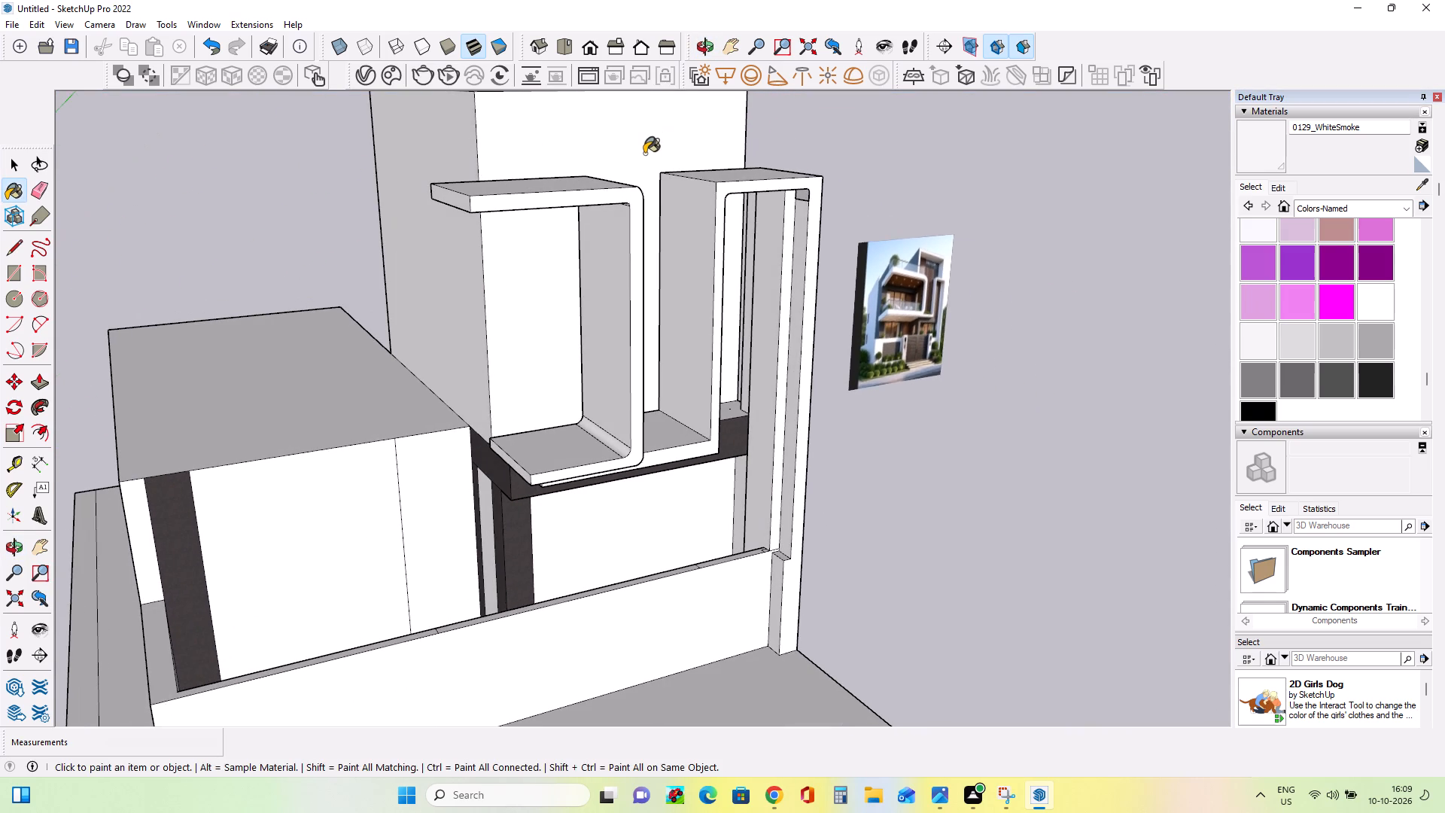
Examine the reference image closely, focusing on the tall frame, the balcony frame and the slatted wall behind them.
middle_click_drag(593, 169, 463, 193)
scroll(1043, 324, "up", 7)
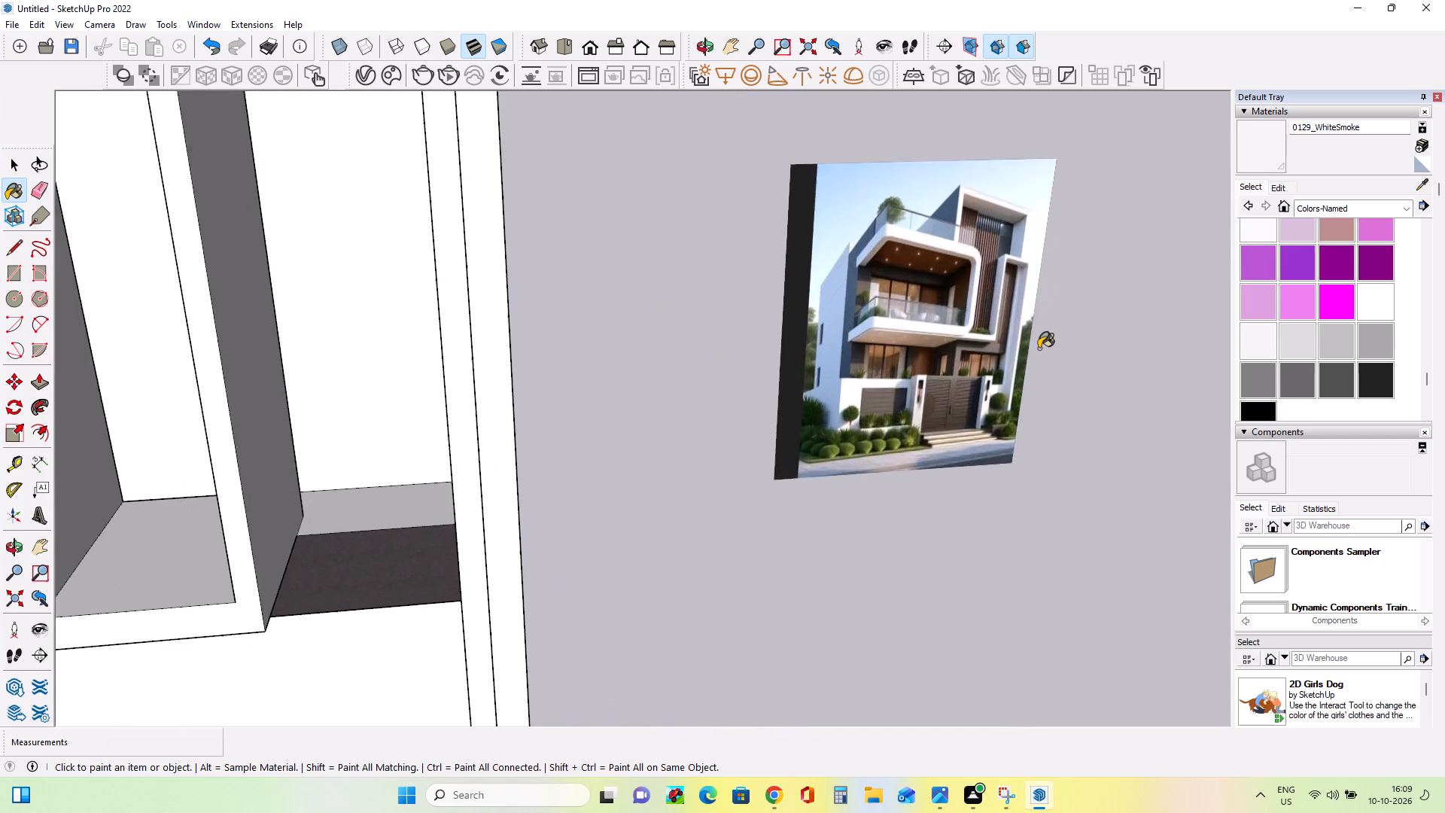
scroll(1039, 349, "up", 5)
middle_click_drag(1038, 349, 961, 359)
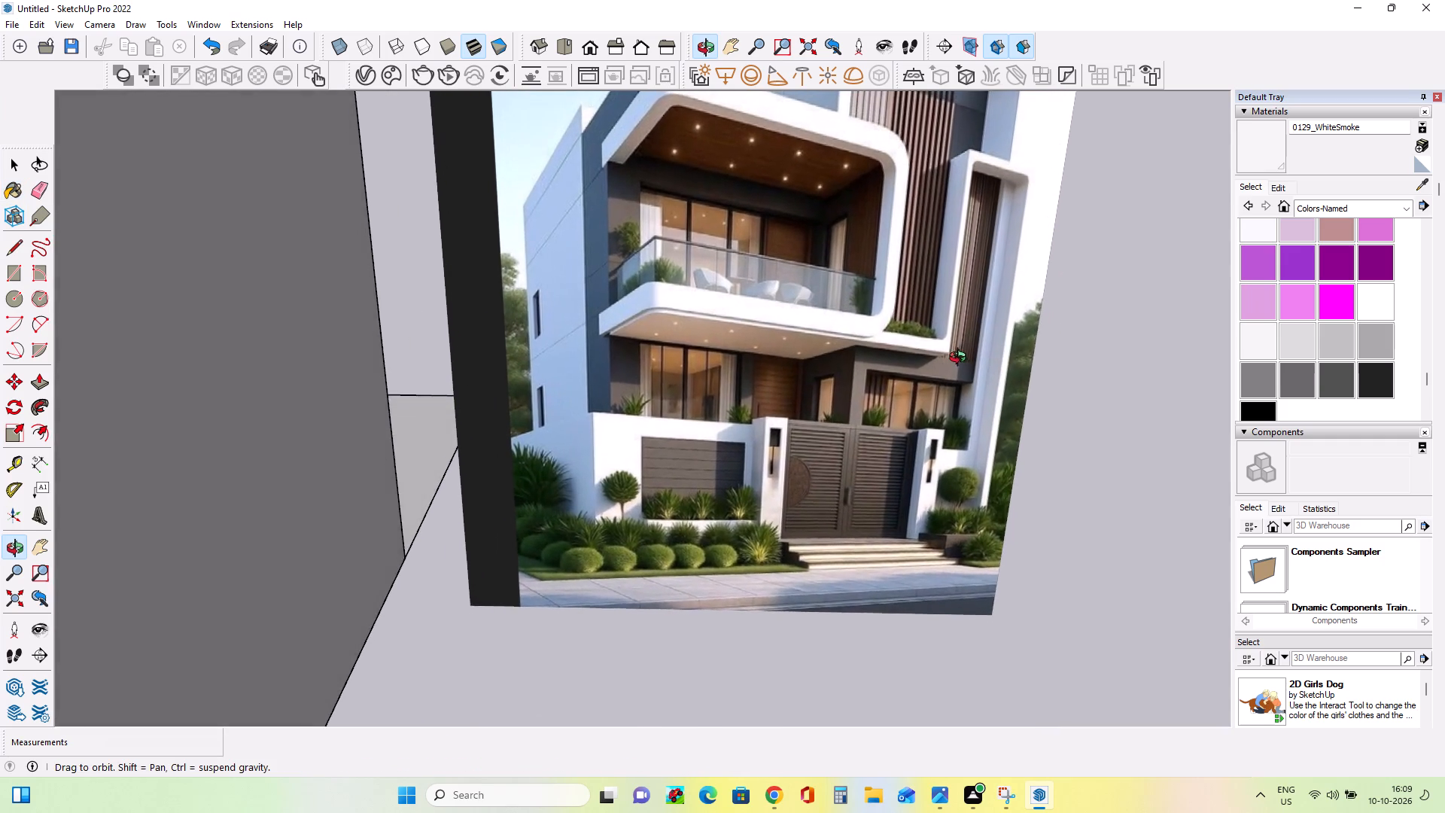
middle_click_drag(961, 359, 957, 361)
scroll(957, 361, "down", 3)
middle_click_drag(951, 361, 927, 361)
scroll(948, 334, "down", 4)
middle_click_drag(948, 334, 958, 329)
scroll(960, 330, "down", 11)
middle_click_drag(920, 331, 975, 328)
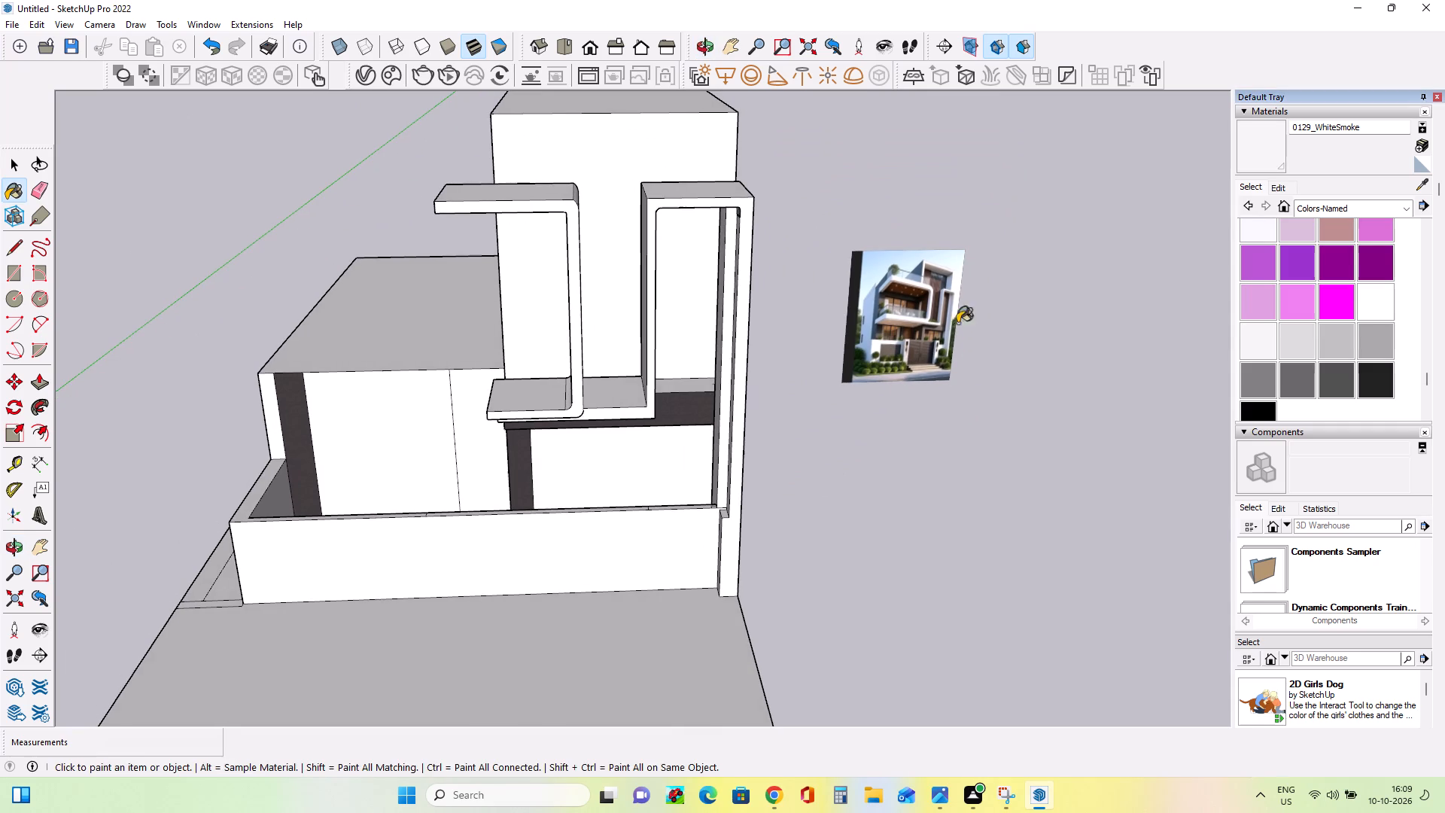
Inspect the balcony frame, tall frame and overall massing from several angles against the reference image.
middle_click_drag(440, 242, 491, 330)
middle_click_drag(496, 318, 477, 301)
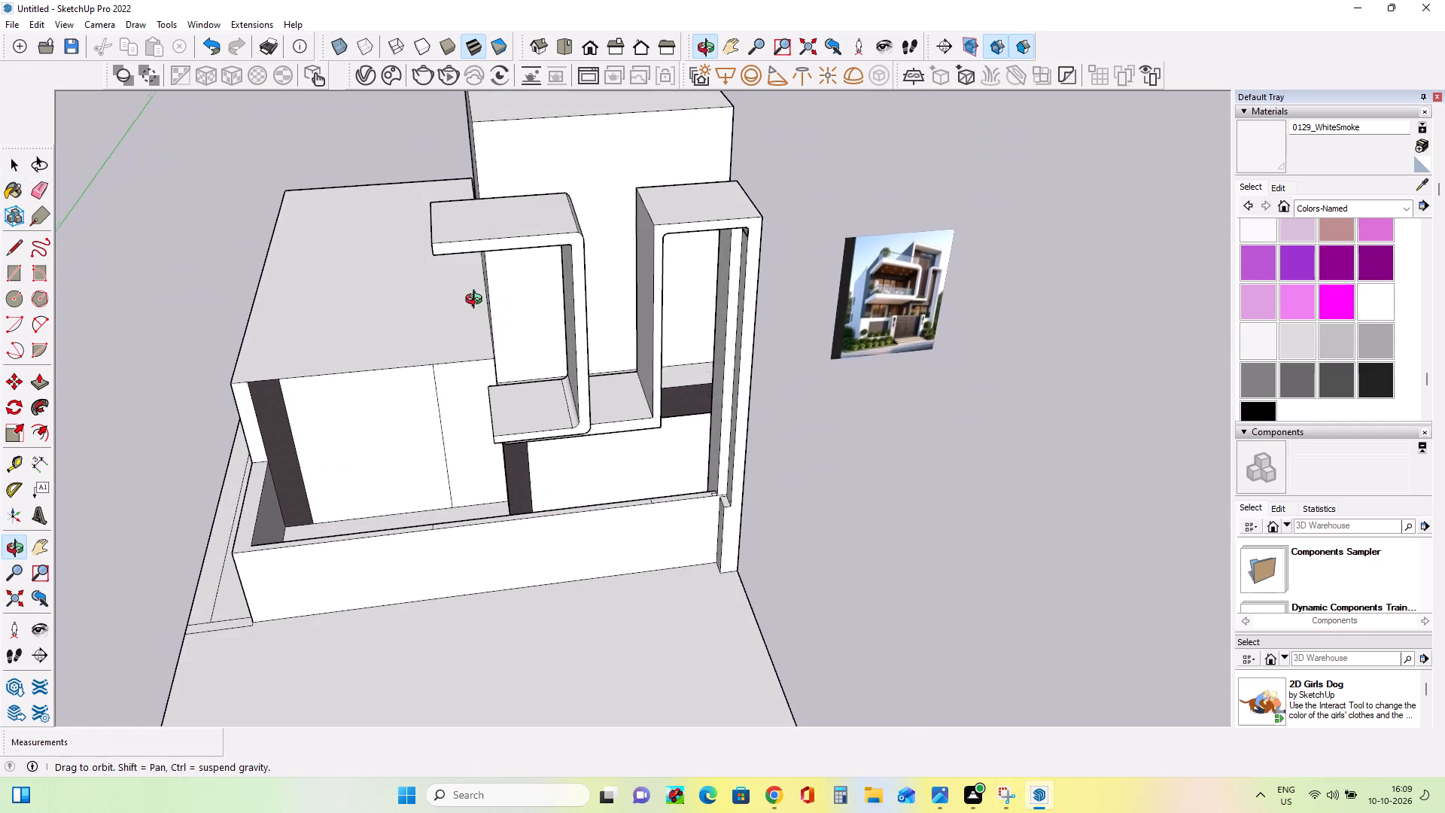
middle_click_drag(477, 301, 446, 279)
scroll(929, 306, "up", 4)
middle_click_drag(940, 302, 934, 309)
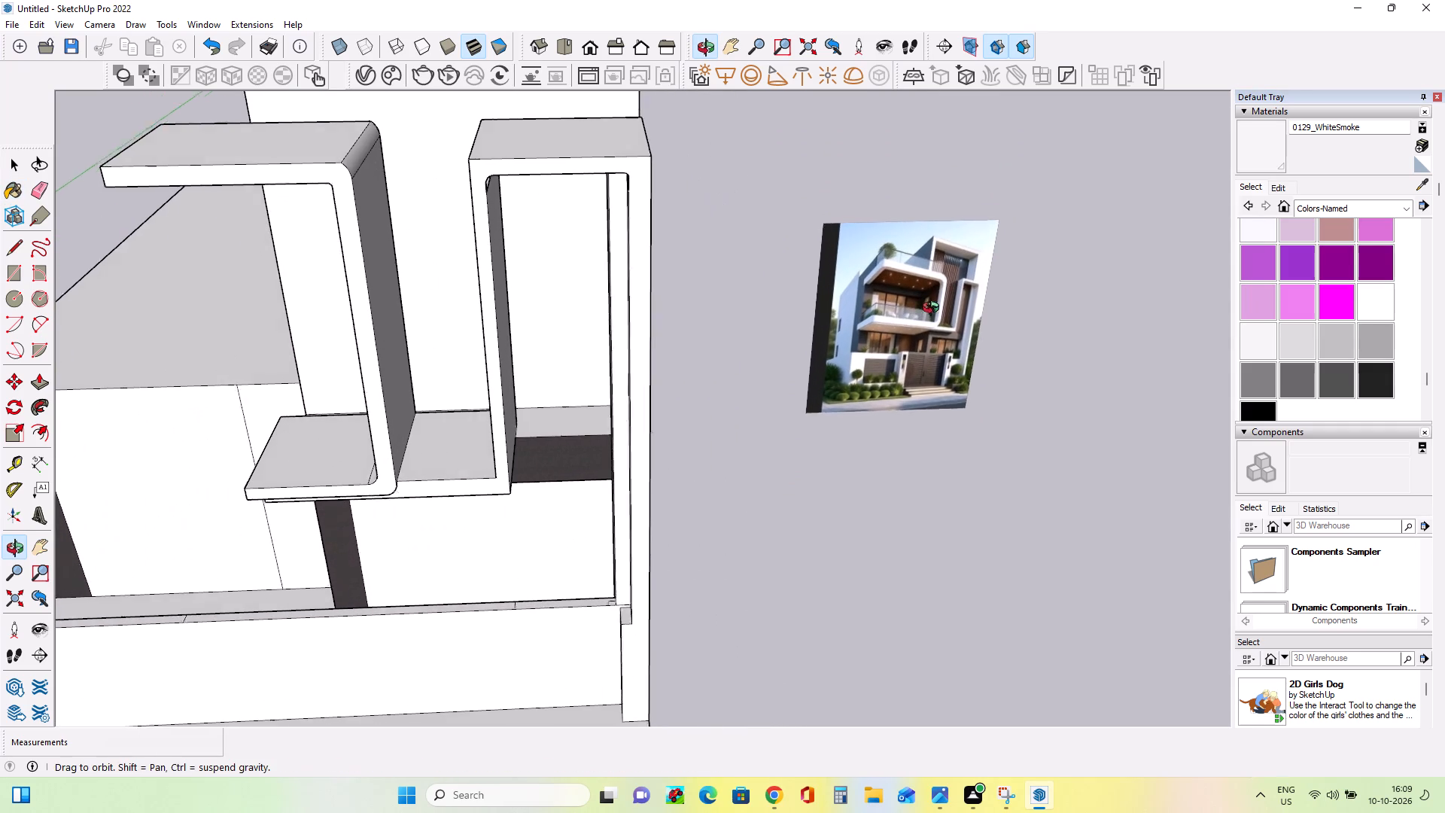
middle_click_drag(934, 309, 829, 266)
middle_click_drag(759, 323, 778, 323)
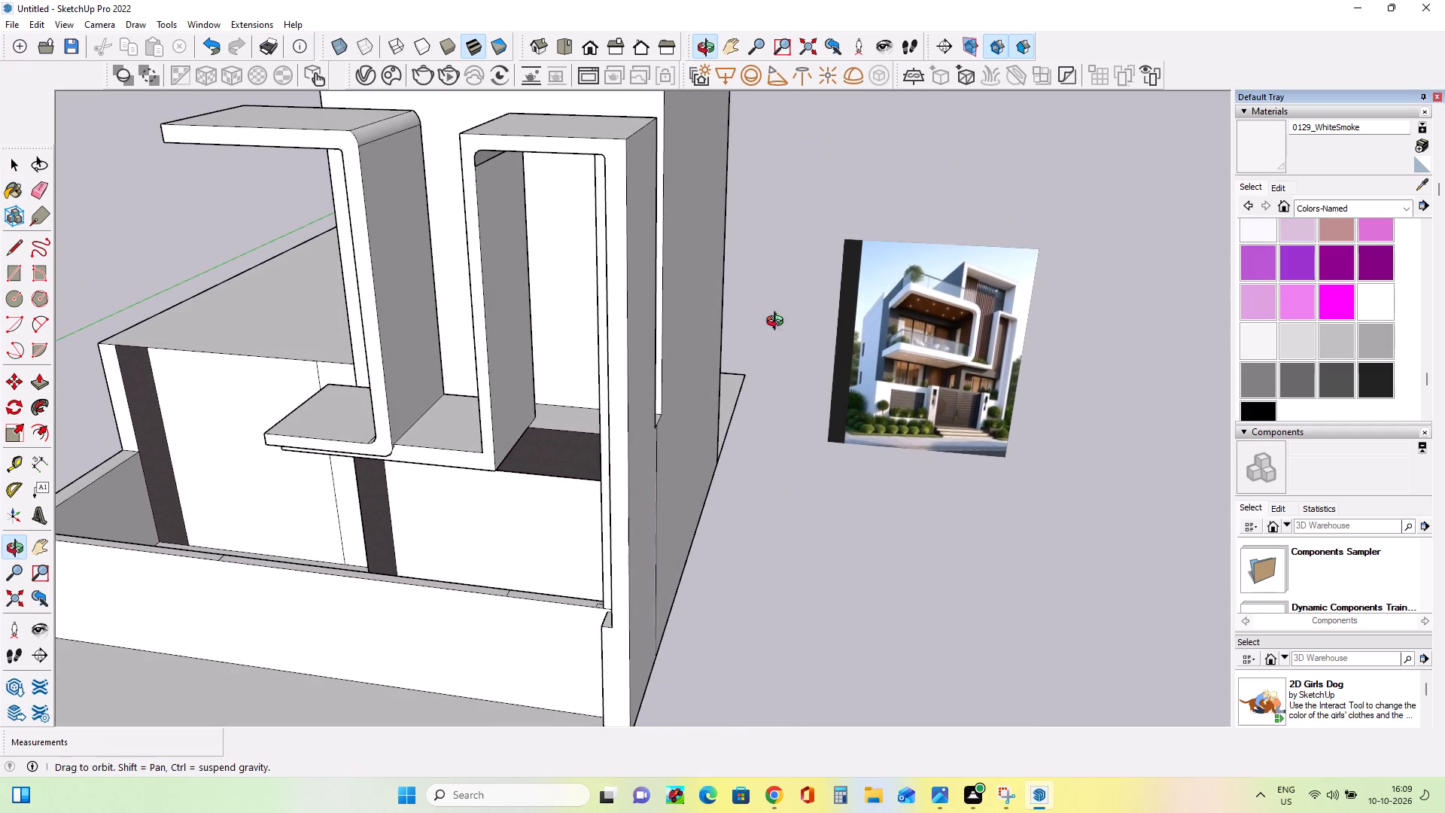
middle_click_drag(778, 323, 932, 254)
middle_click_drag(485, 356, 750, 330)
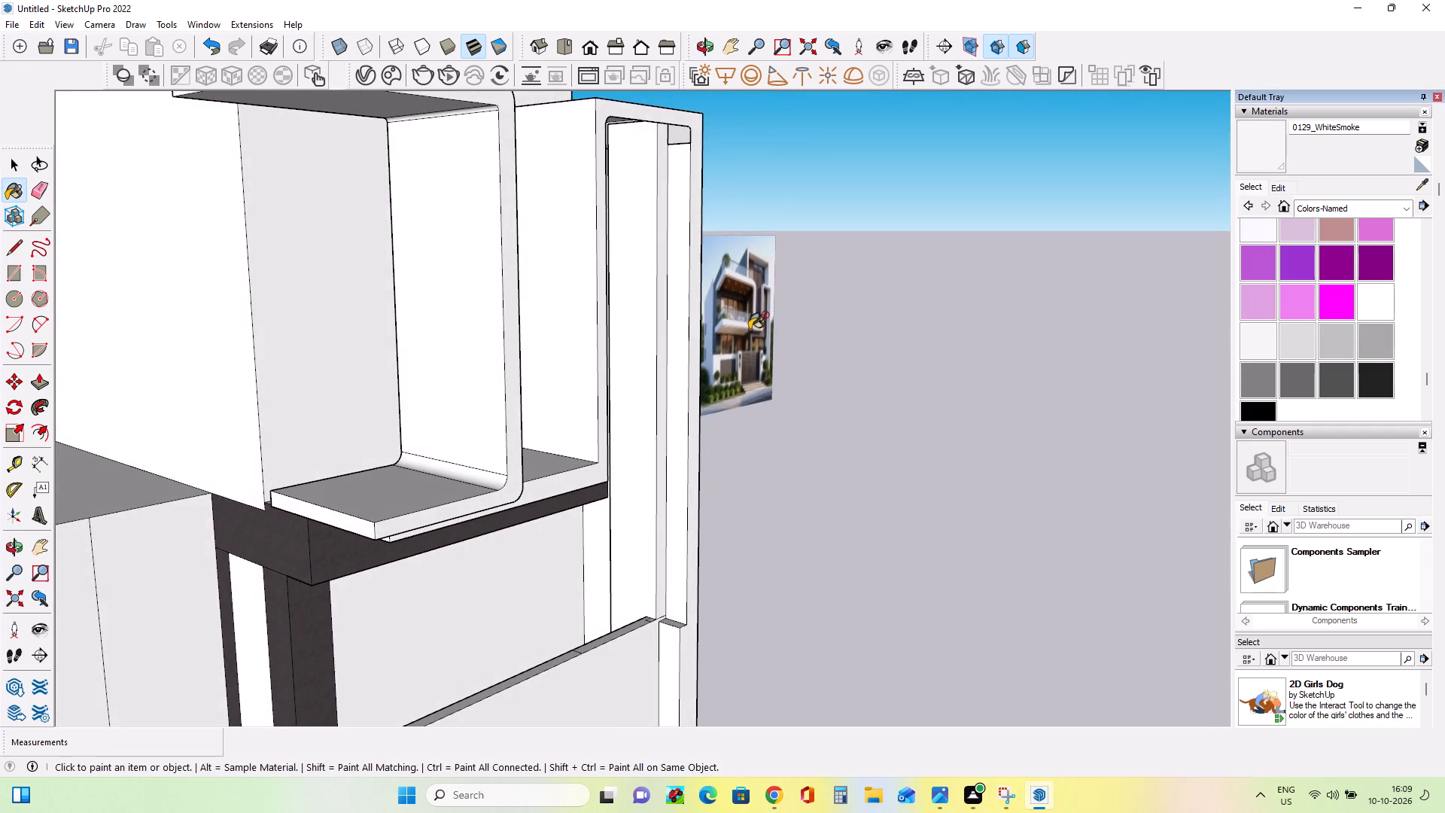
scroll(751, 331, "down", 3)
middle_click_drag(763, 374, 793, 428)
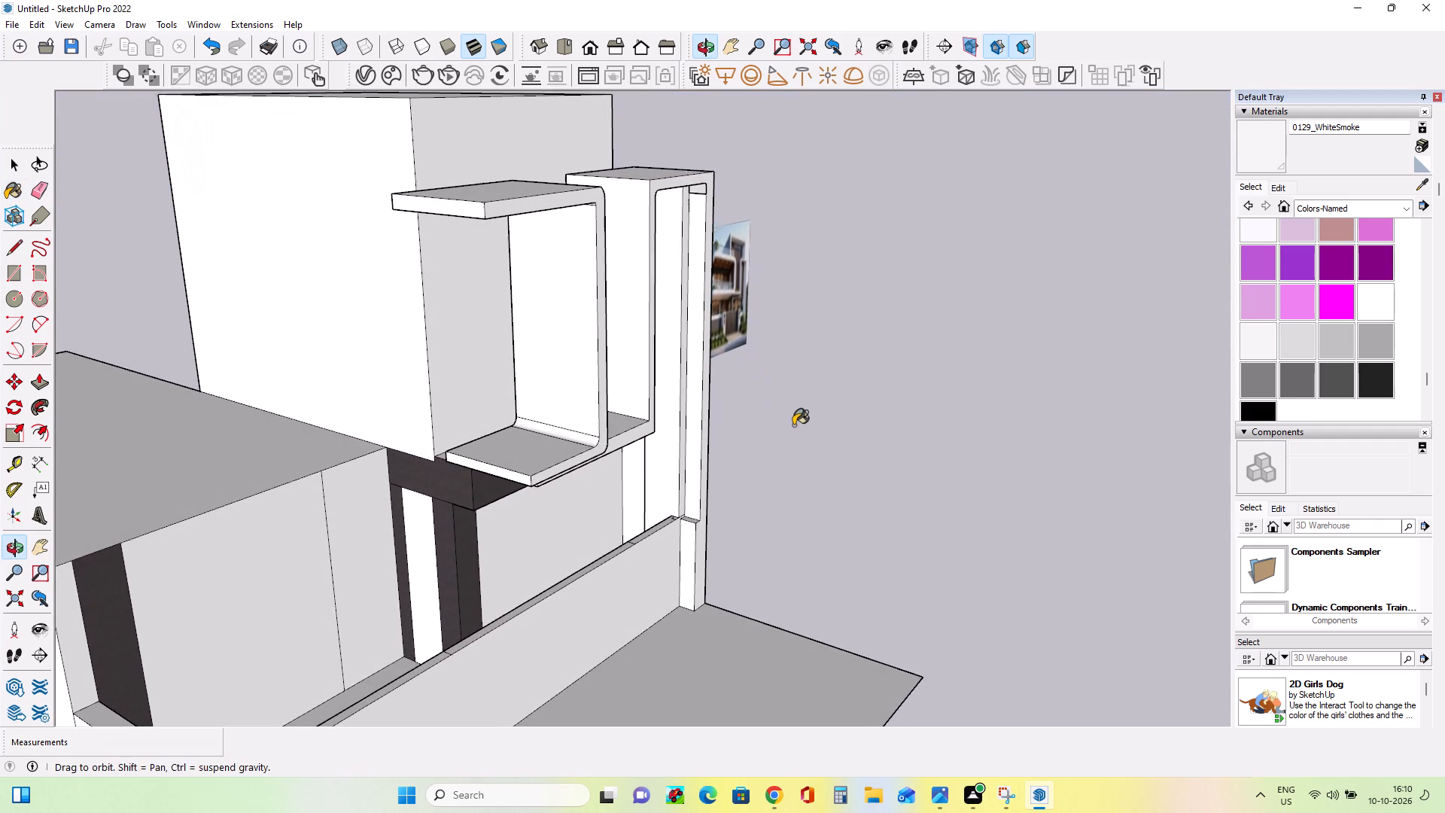
middle_click_drag(788, 404, 759, 393)
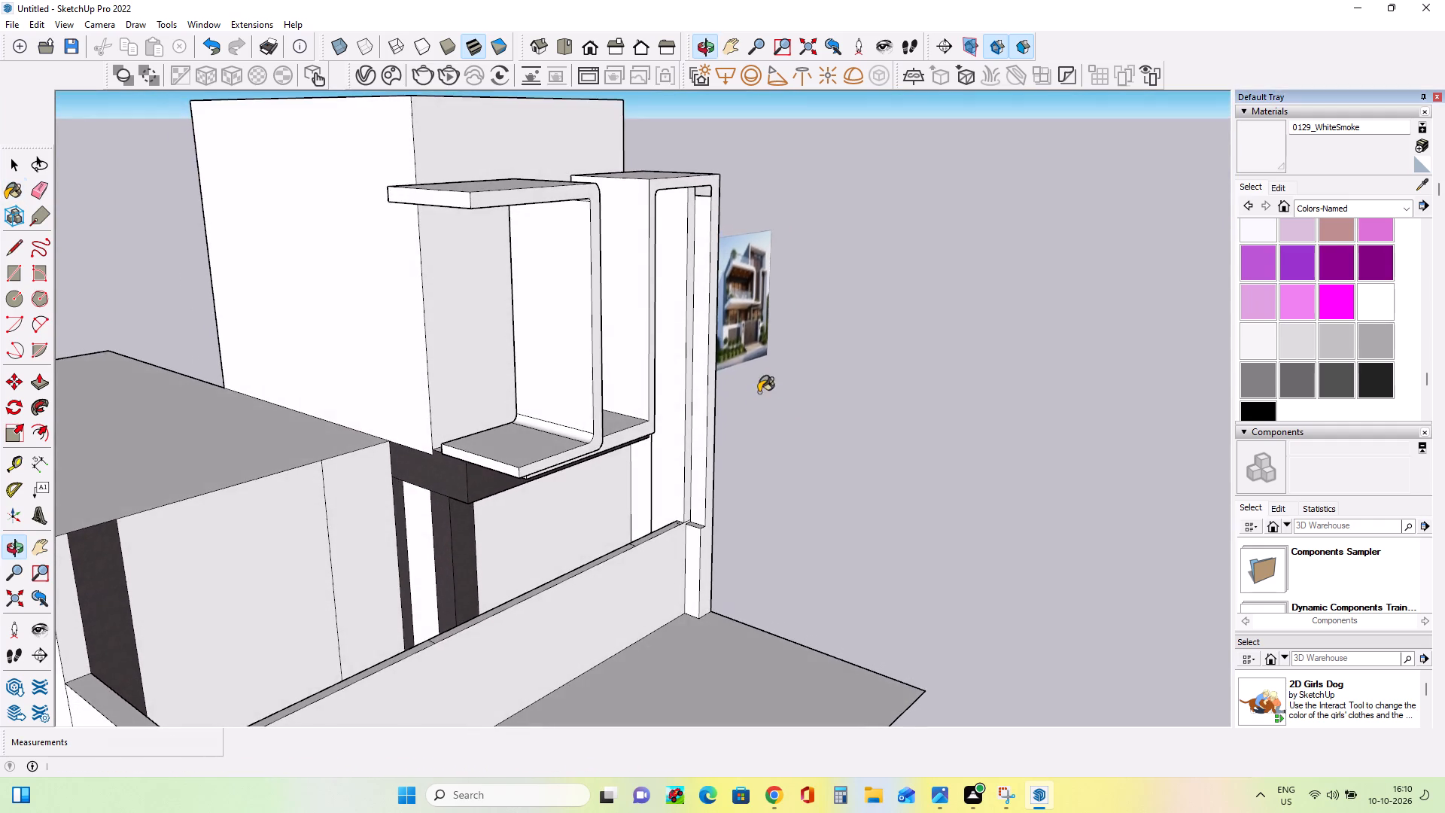
middle_click_drag(759, 391, 743, 476)
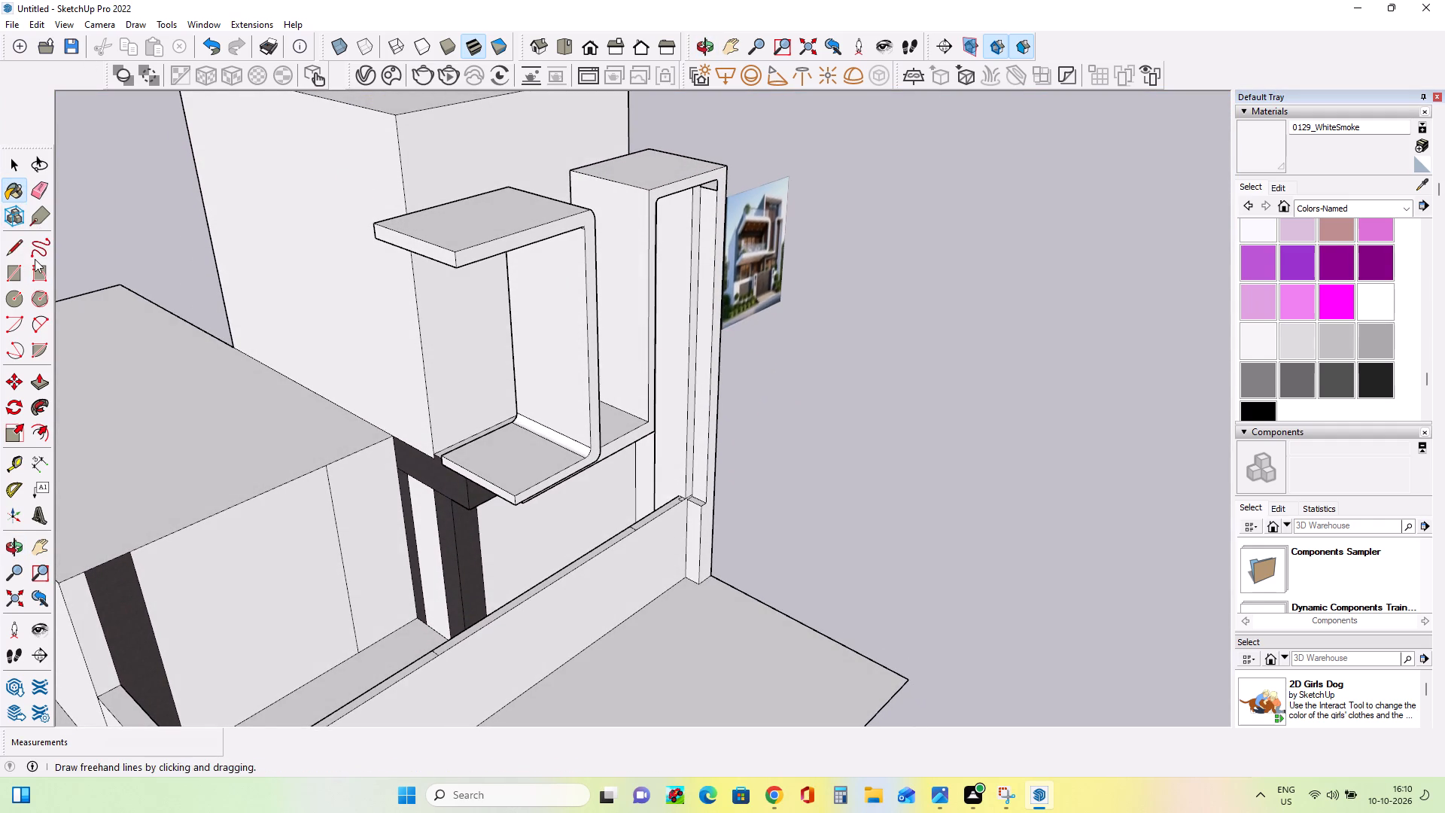
middle_click_drag(293, 254, 234, 272)
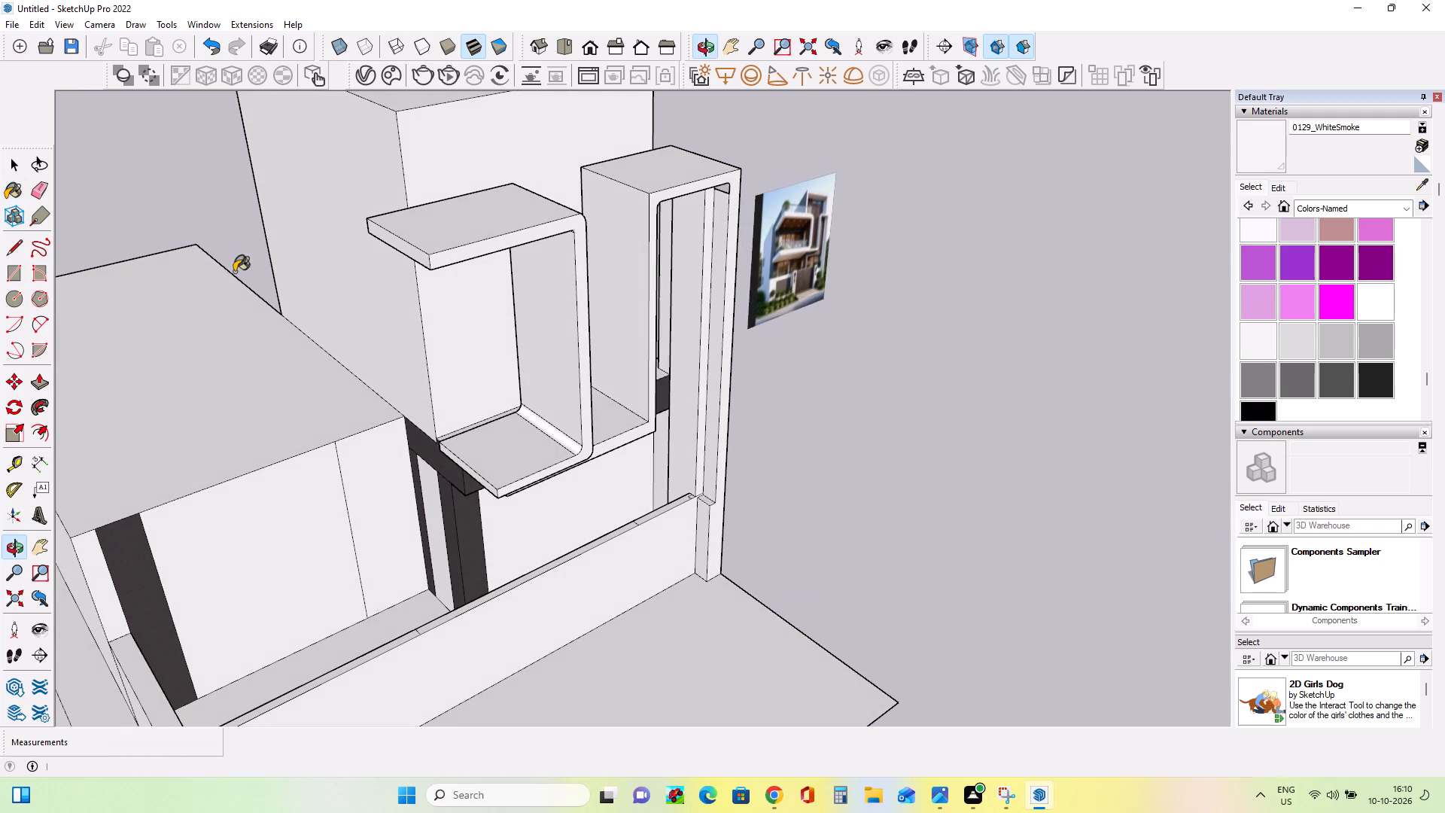
middle_click_drag(234, 272, 132, 302)
scroll(221, 276, "down", 7)
middle_click_drag(496, 196, 464, 223)
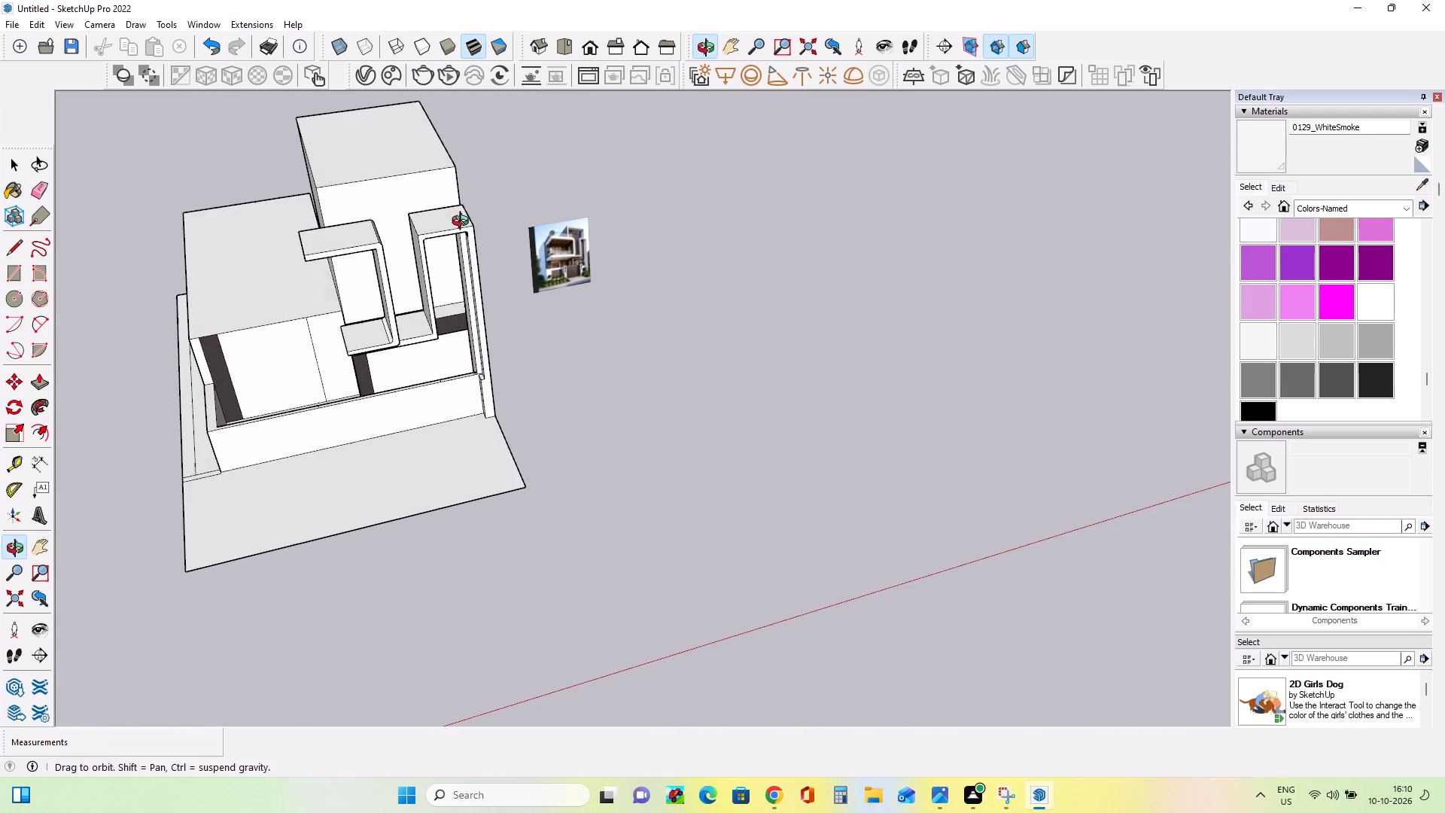
middle_click_drag(464, 223, 462, 225)
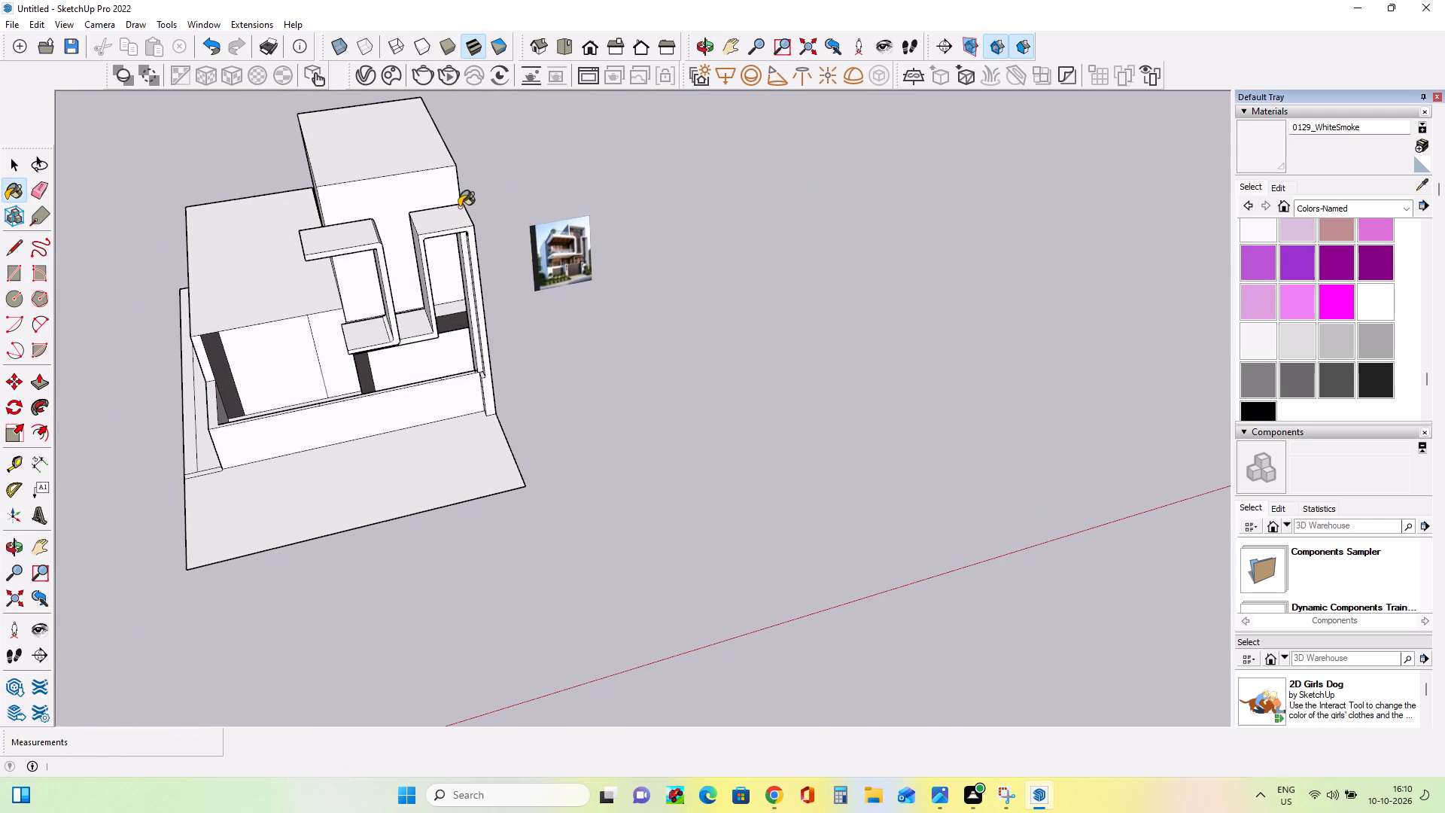
Draw a rectangle about 1' 2 1/16" by 5' 11 1/16" from front to back across the tall frame's top face.
left_click(14, 265)
scroll(443, 221, "up", 8)
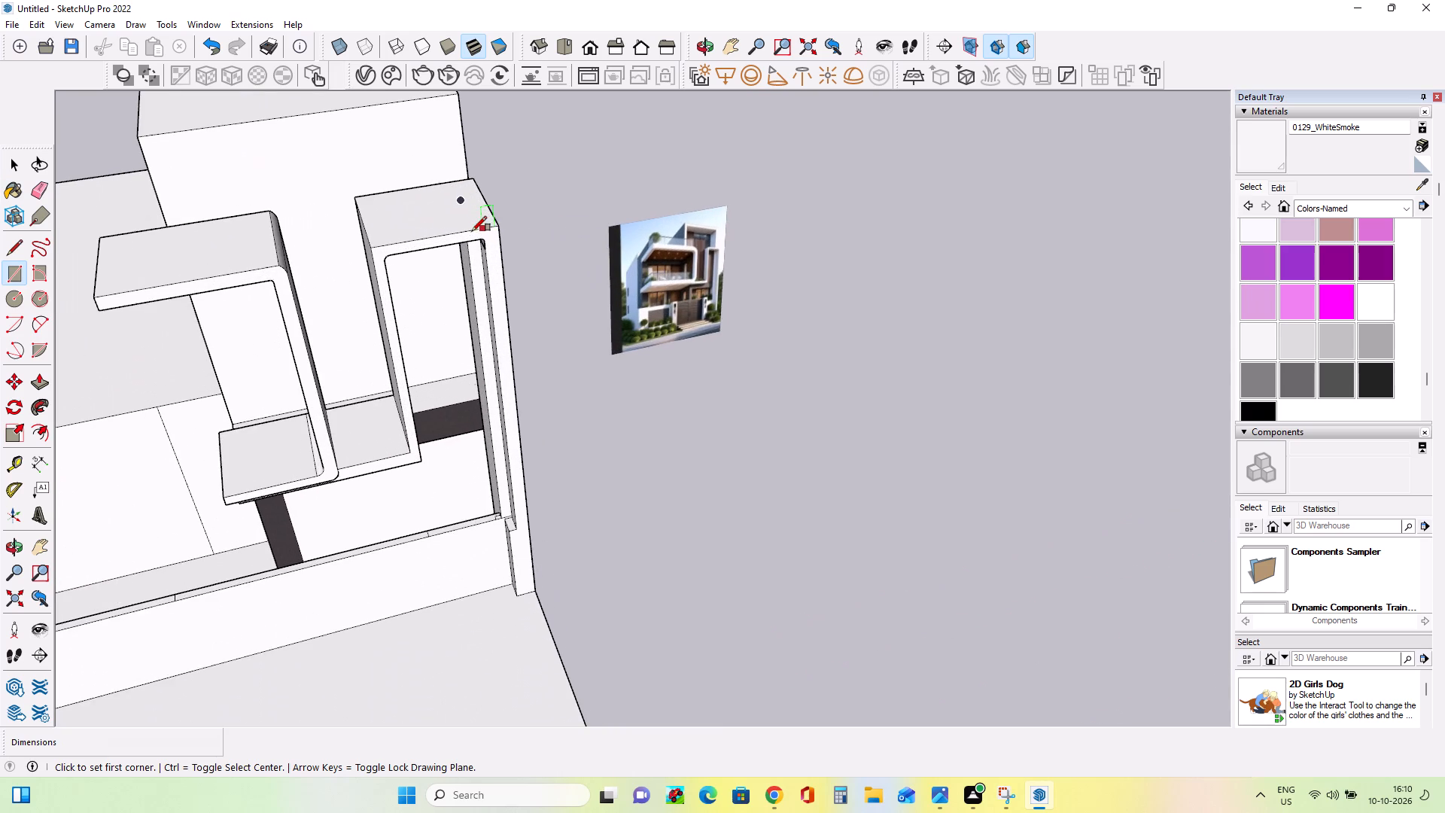
middle_click_drag(479, 231, 430, 246)
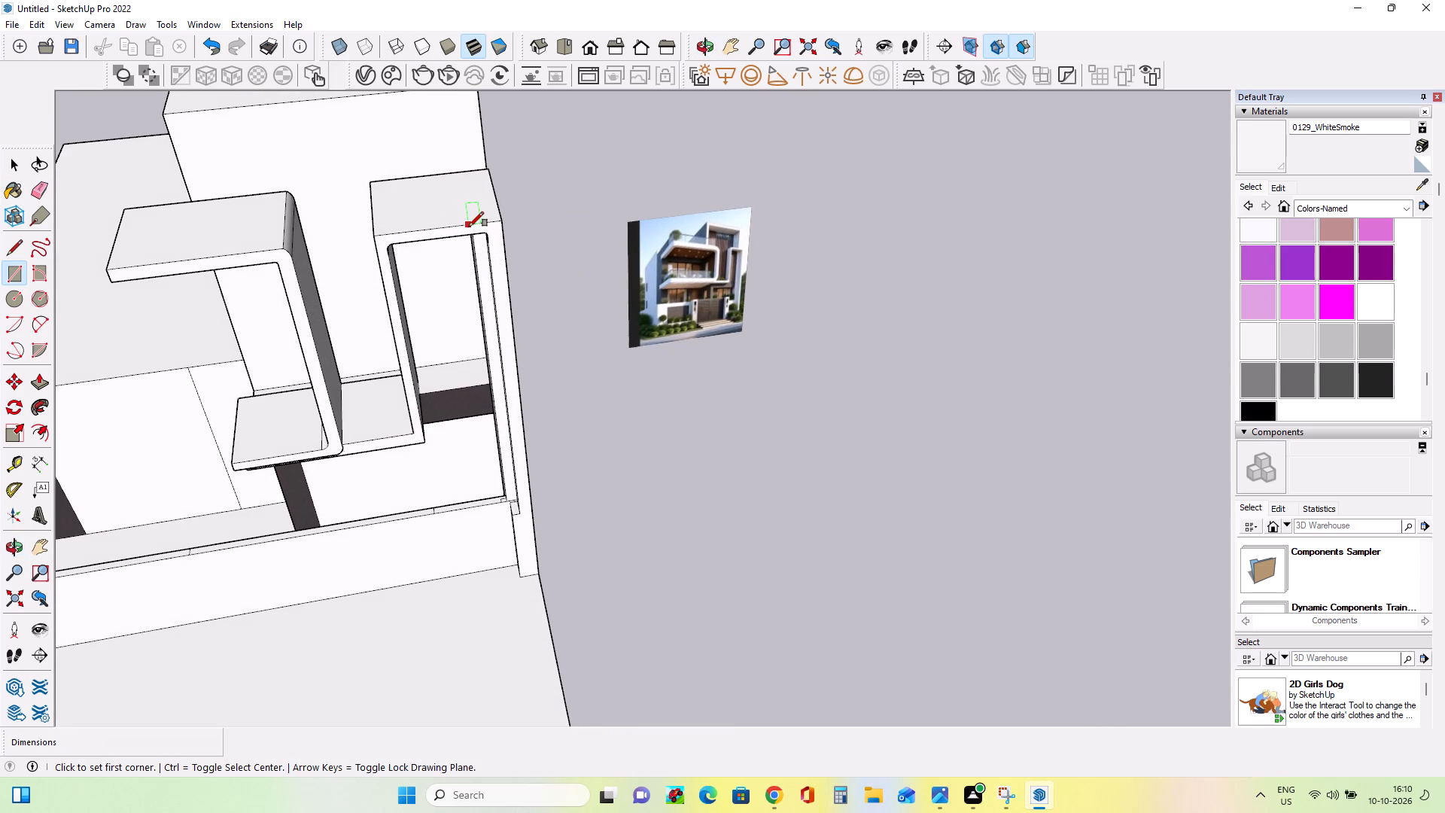
left_click(458, 227)
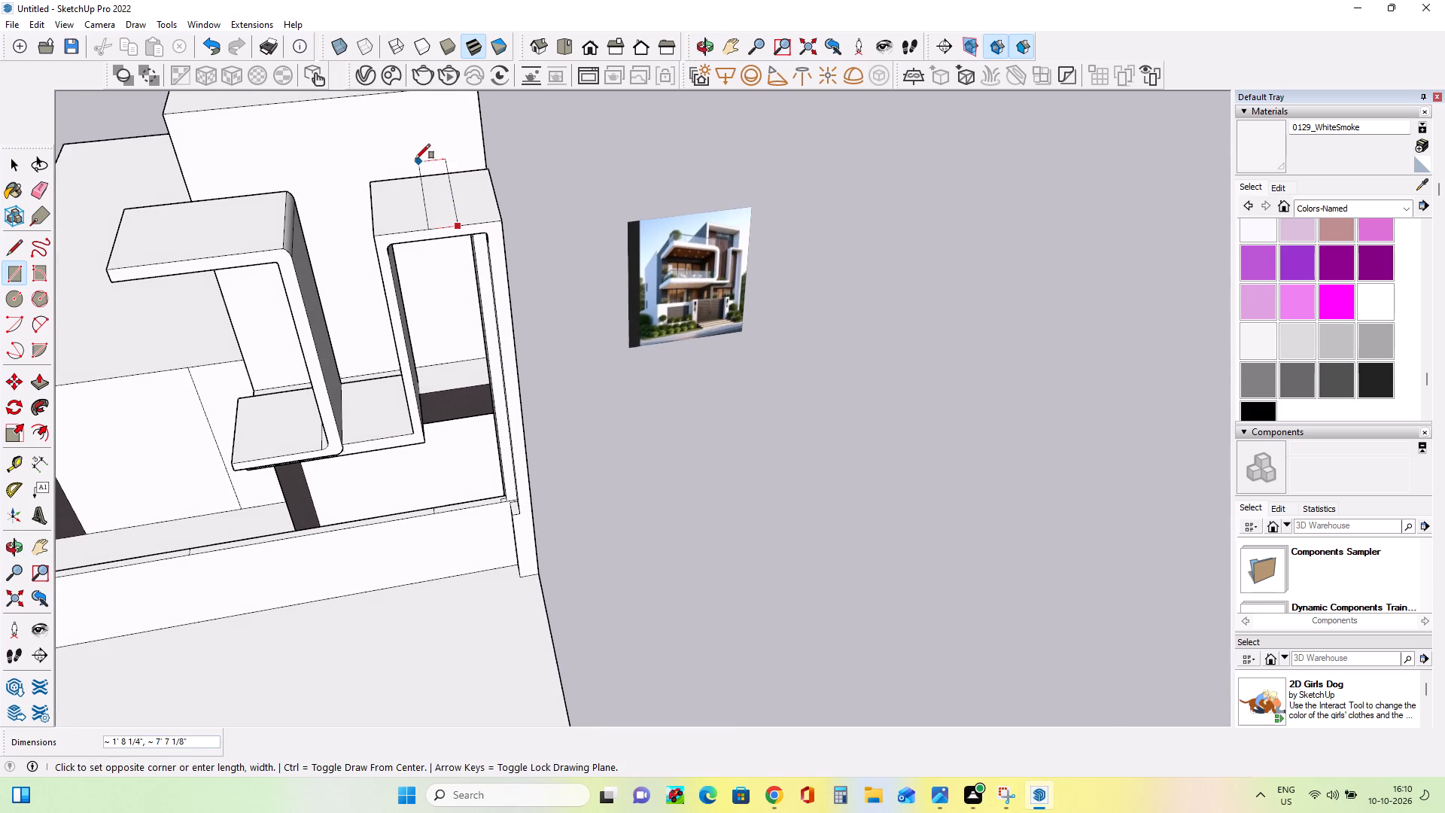
left_click(421, 178)
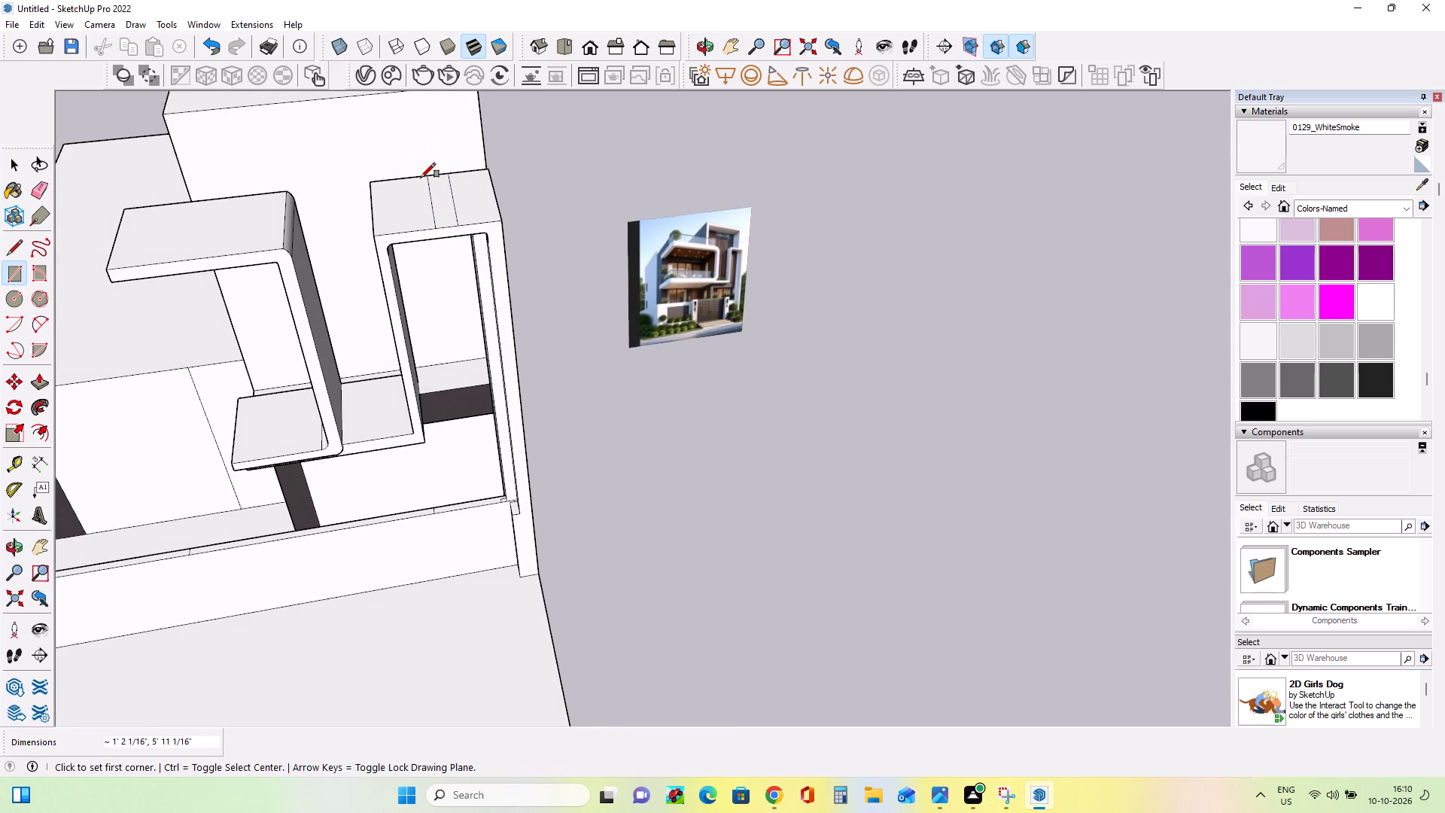
Compare the tall frame's top and its surroundings with the same area in the reference image.
middle_click_drag(470, 272, 476, 278)
middle_click(478, 278)
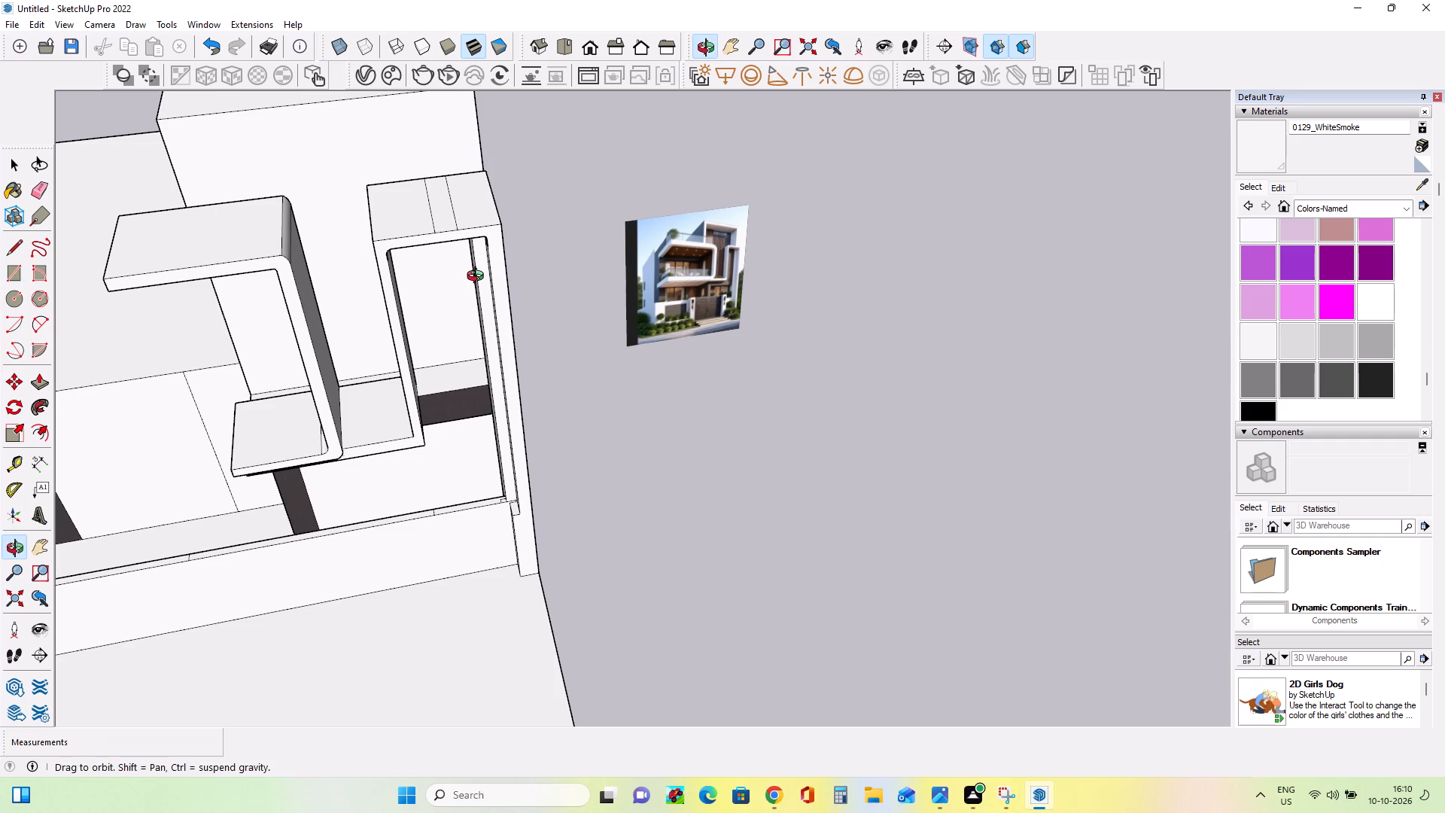
scroll(576, 272, "up", 2)
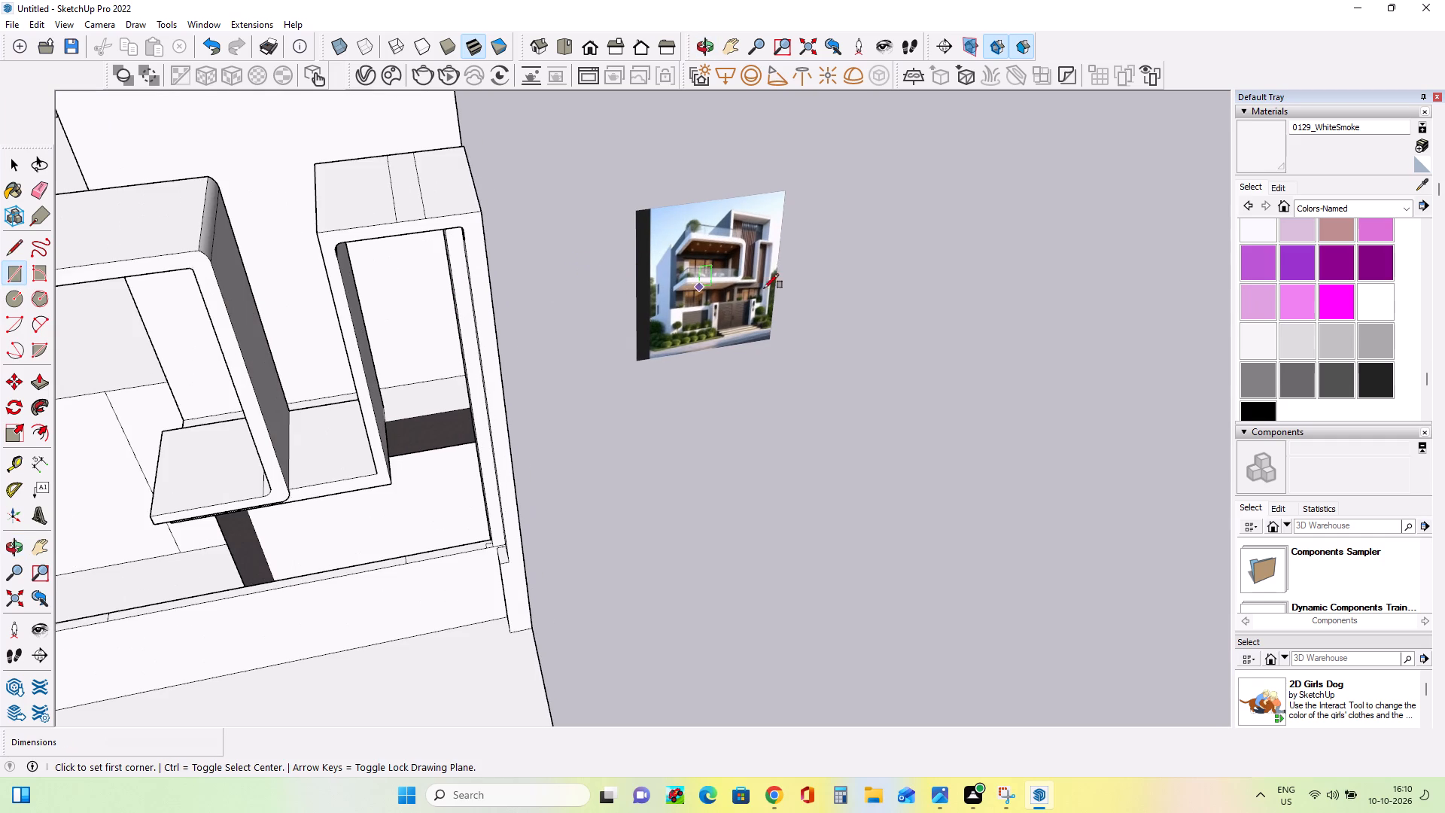
middle_click_drag(770, 288, 677, 282)
scroll(805, 267, "up", 10)
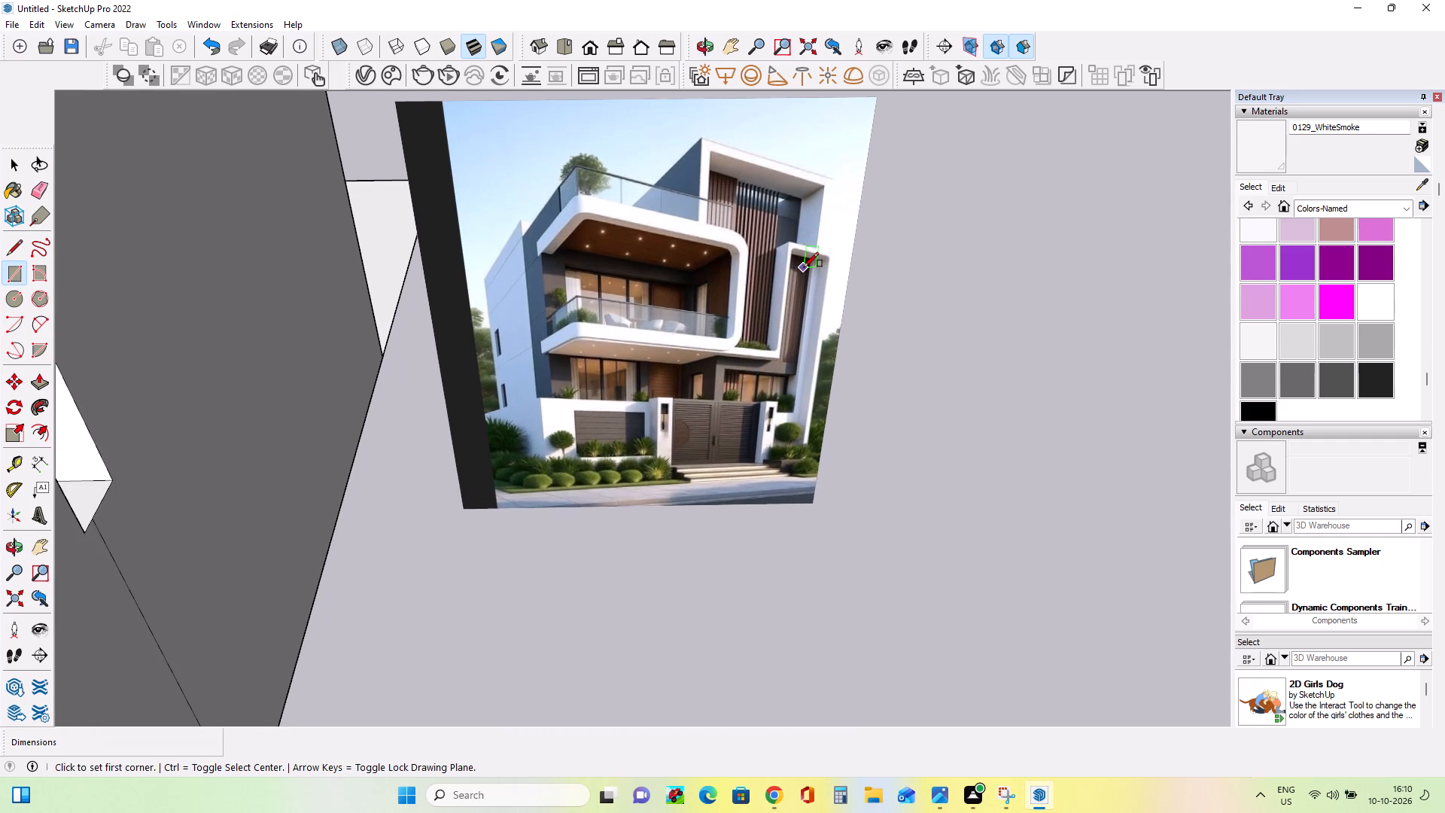
scroll(804, 267, "down", 12)
middle_click_drag(488, 256, 552, 186)
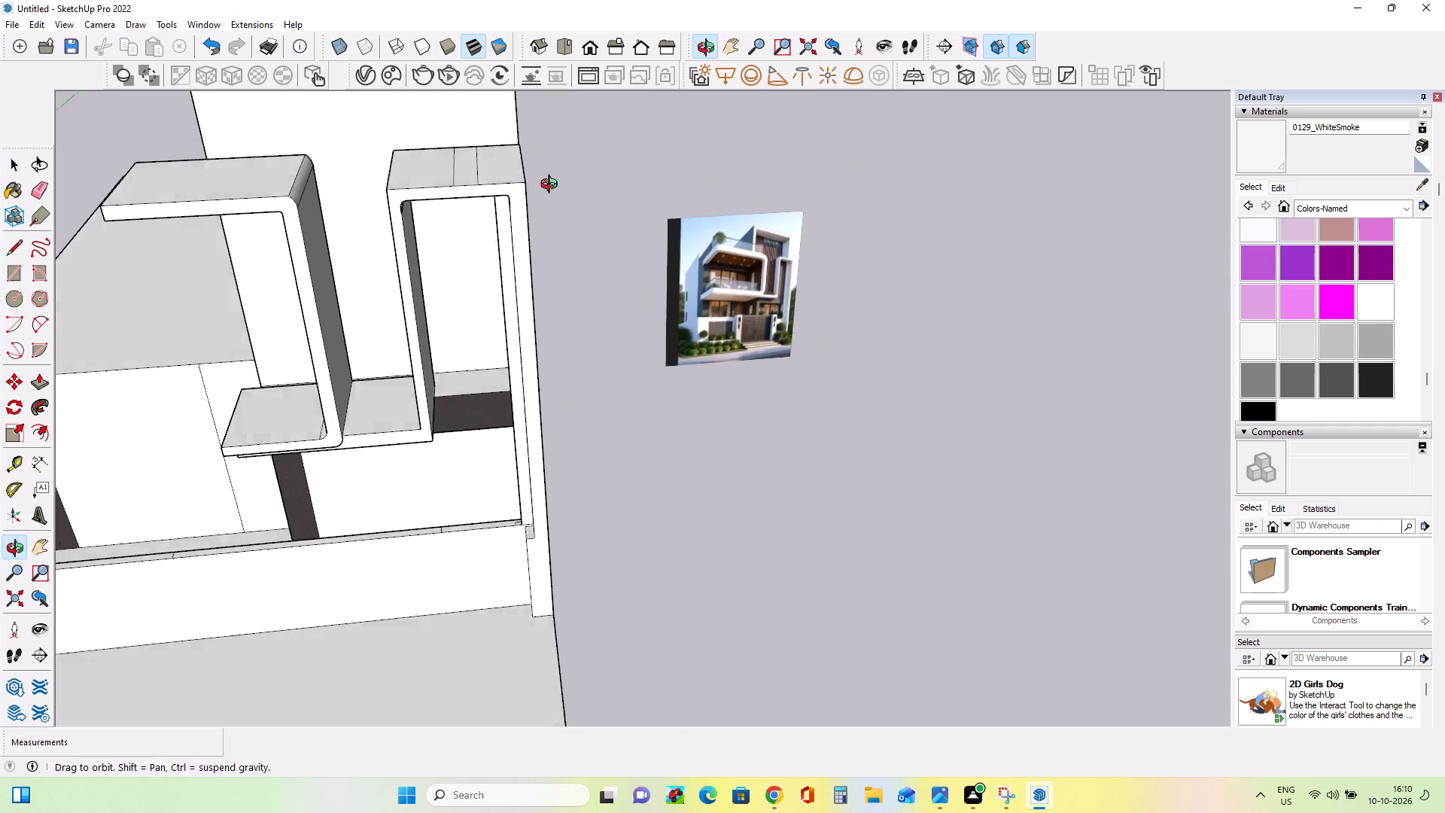
middle_click_drag(552, 186, 553, 185)
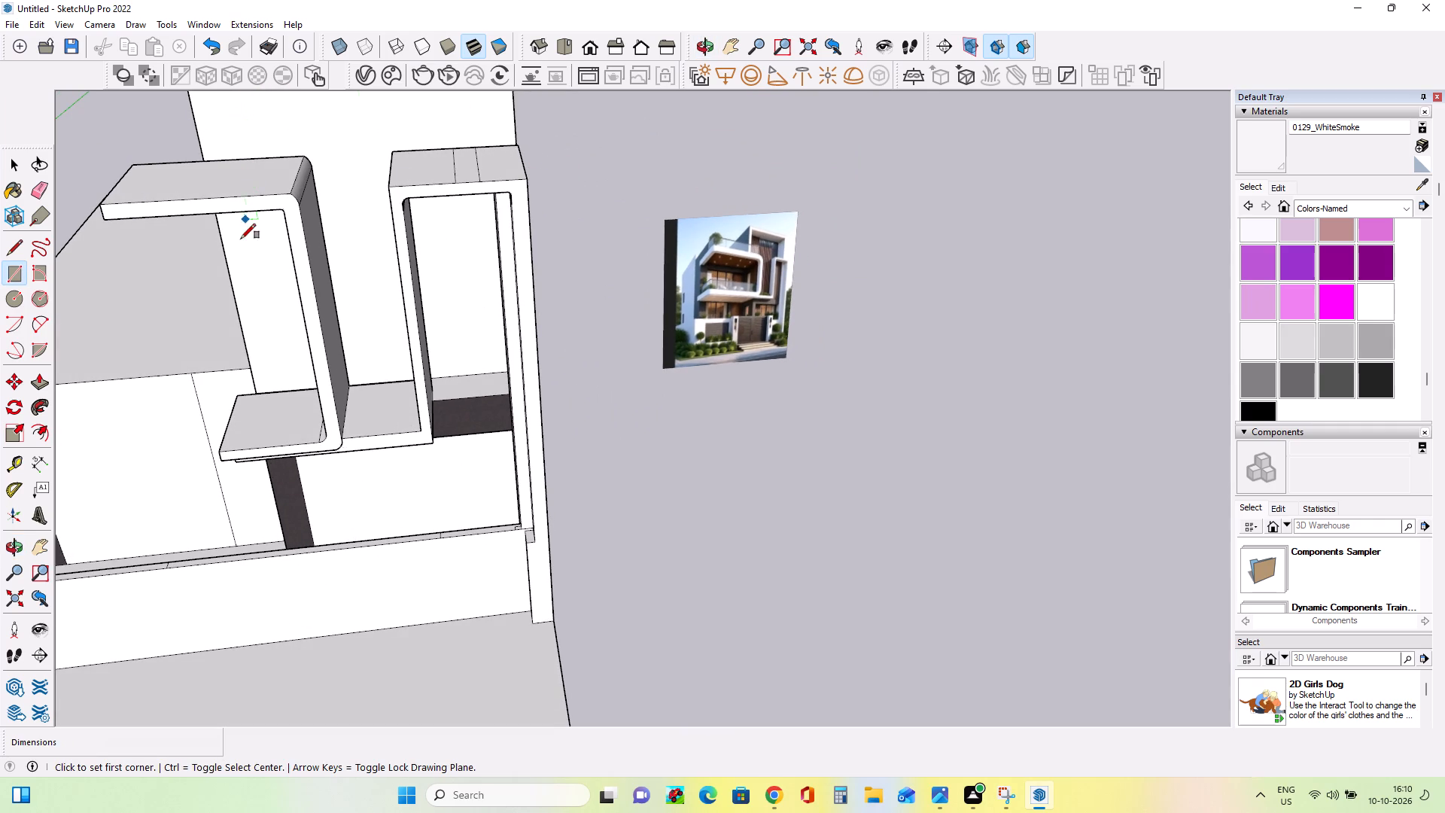
middle_click_drag(494, 190, 463, 231)
scroll(483, 212, "down", 3)
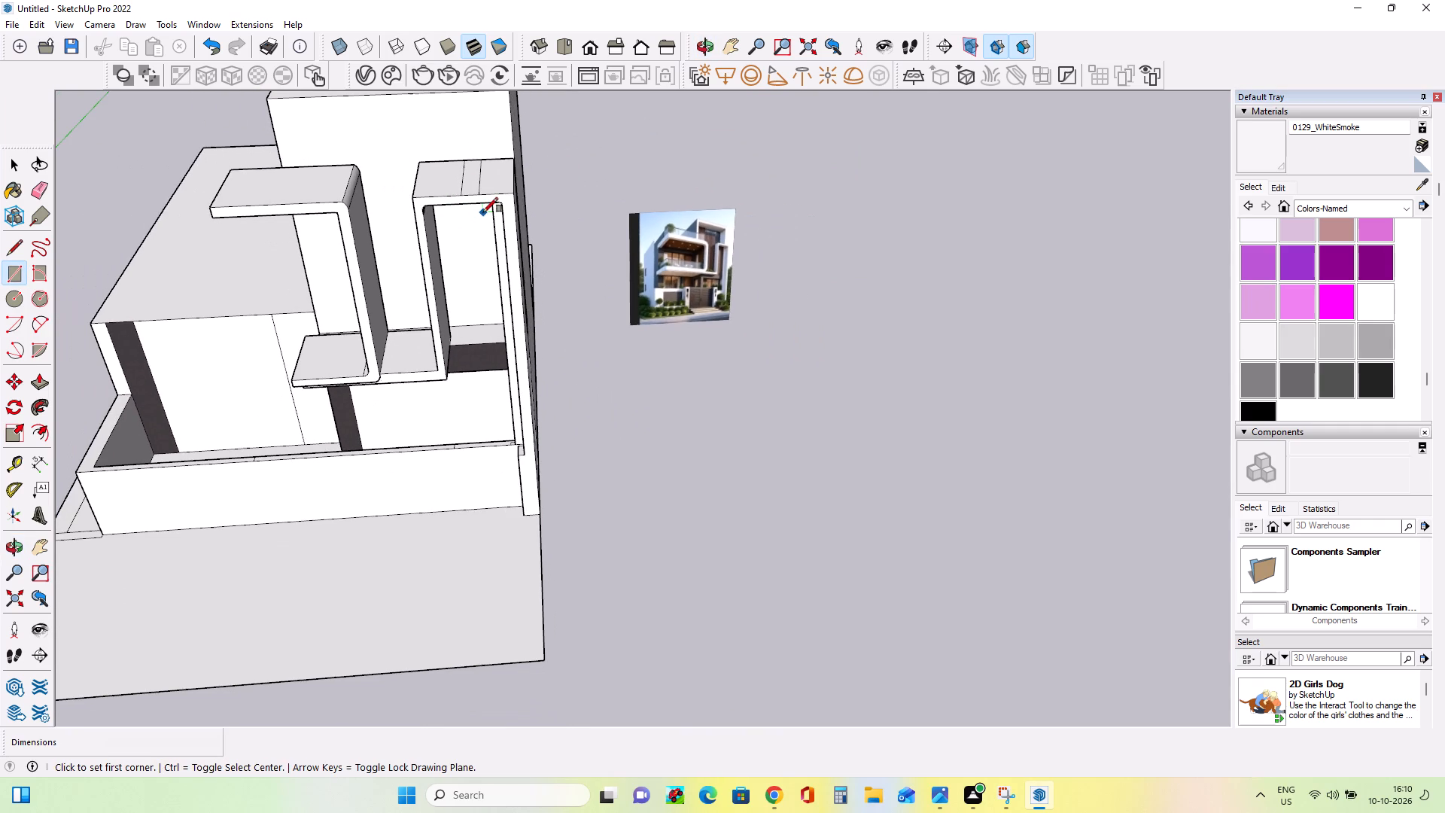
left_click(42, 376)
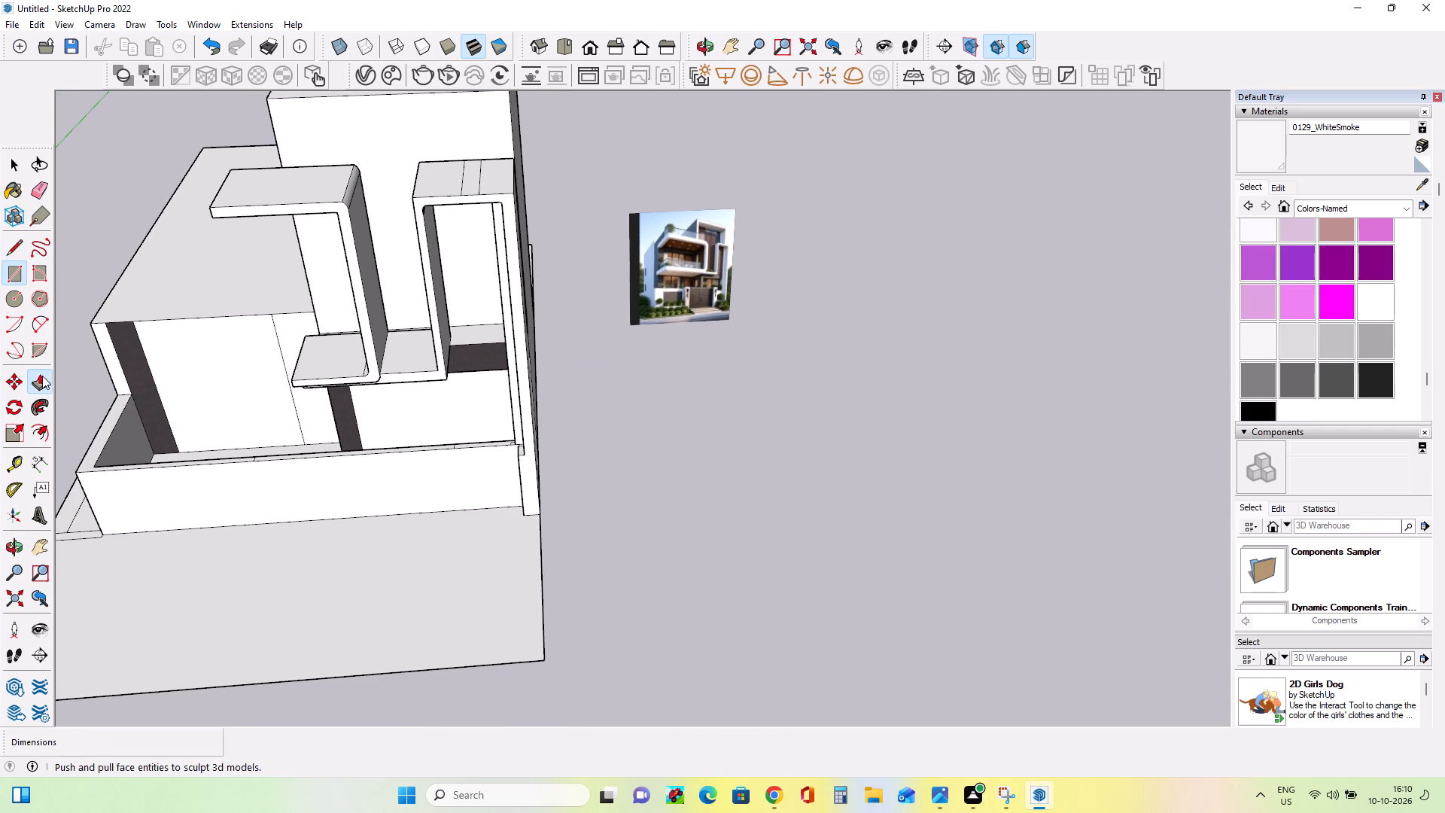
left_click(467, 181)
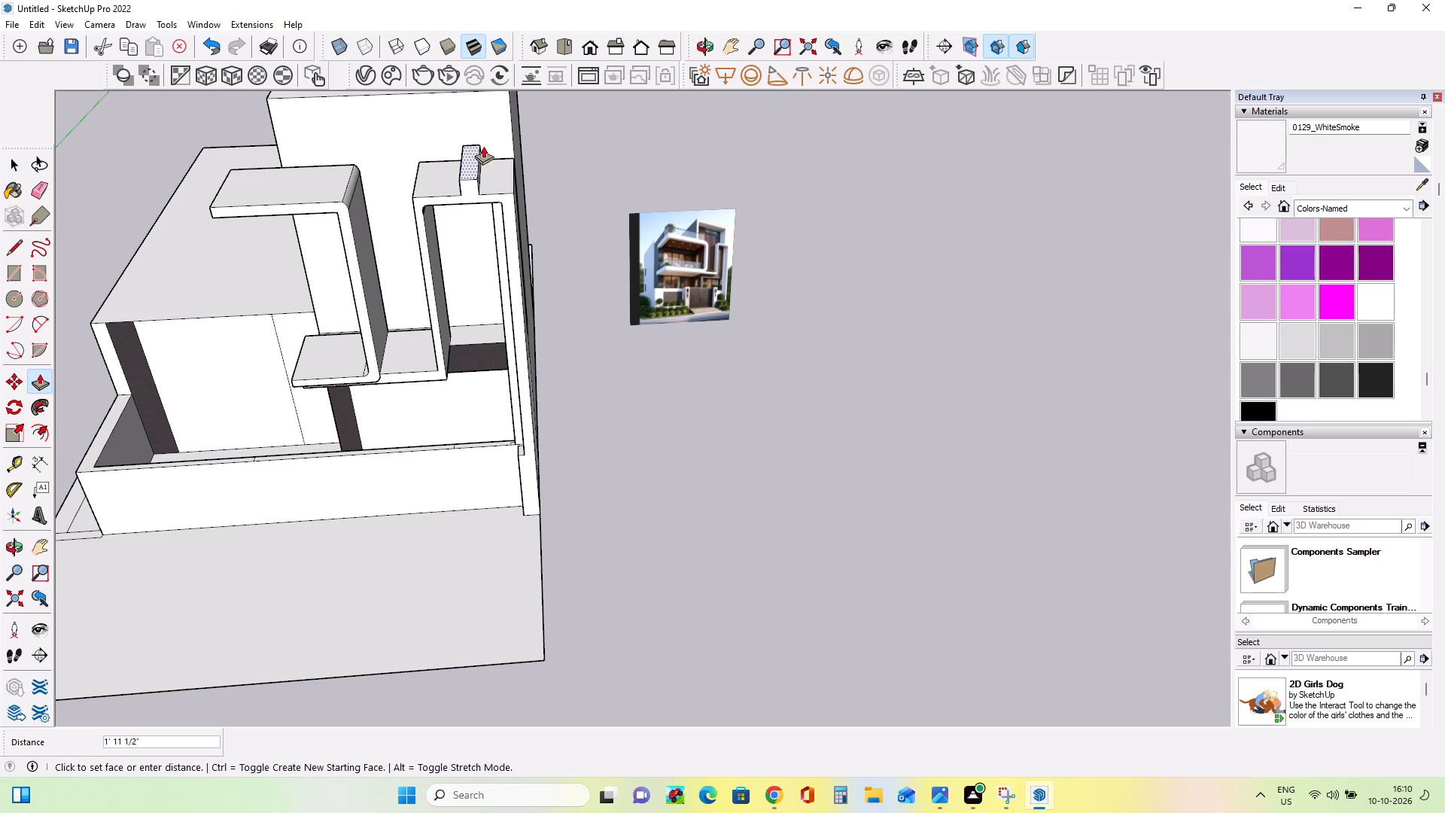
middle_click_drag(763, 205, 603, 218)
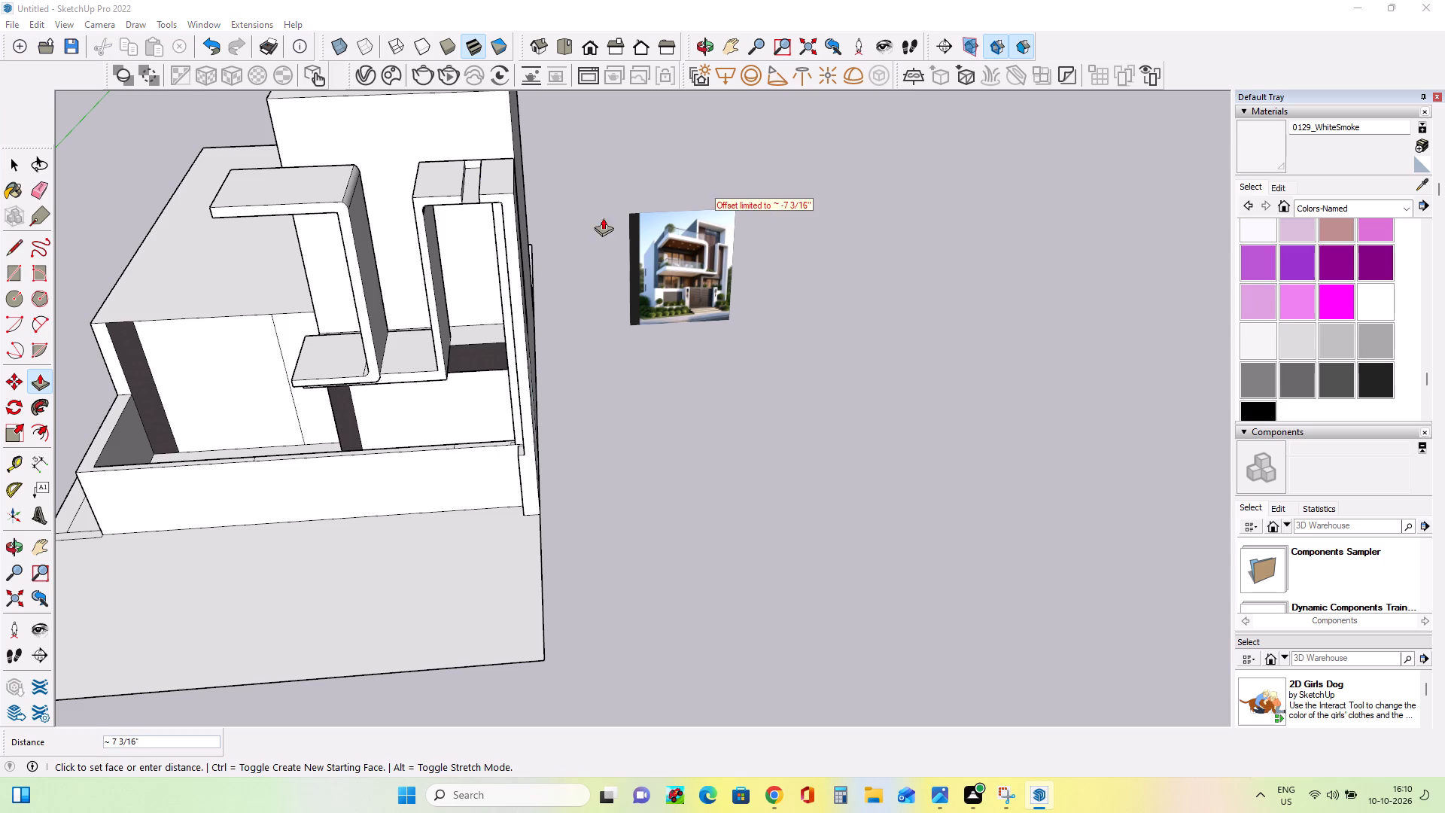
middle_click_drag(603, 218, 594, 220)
Study the upper slatted volume and the tall frame in the reference image, and check them against the model.
middle_click_drag(808, 241, 652, 294)
scroll(817, 234, "up", 8)
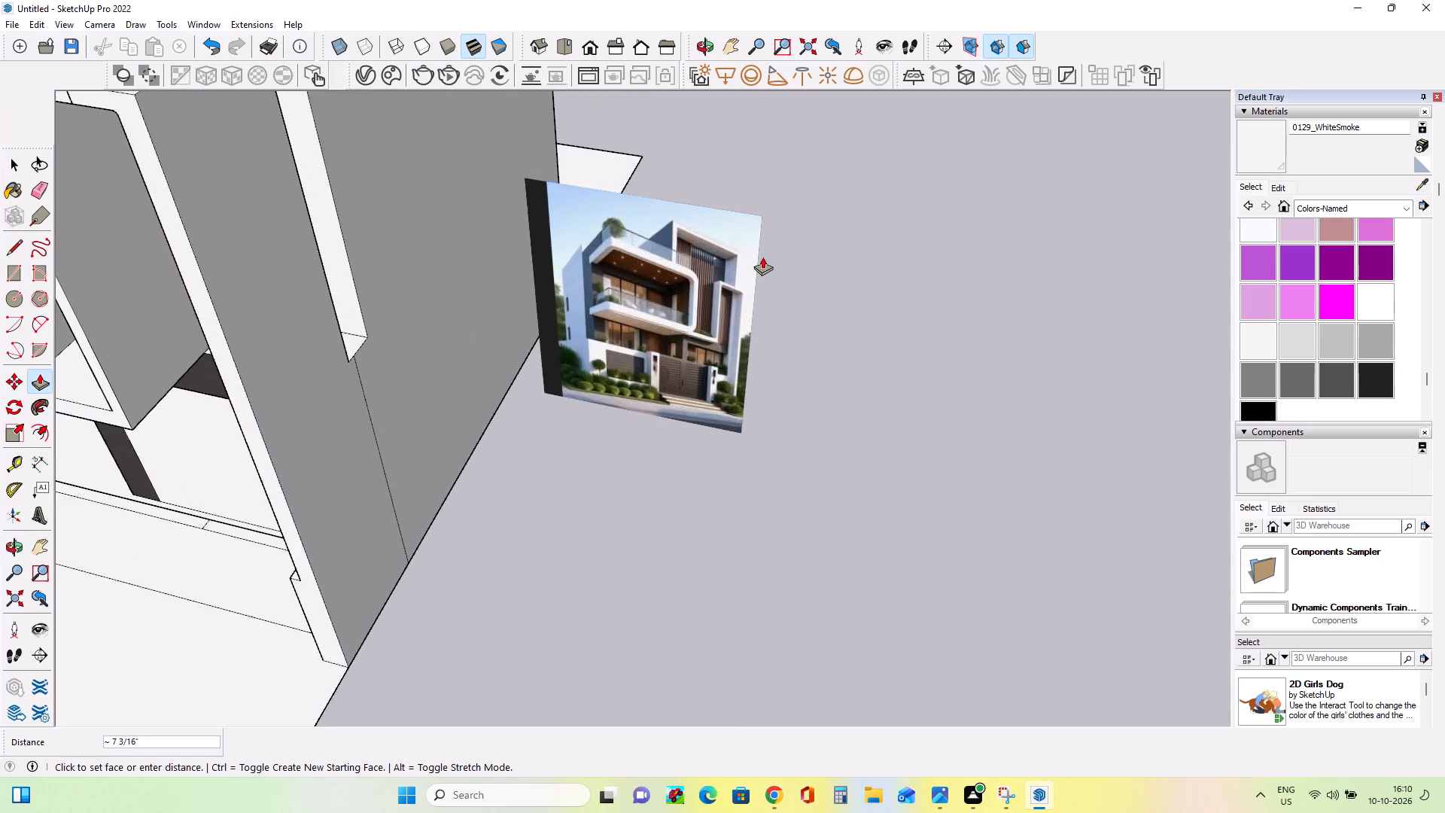
scroll(762, 257, "up", 8)
scroll(760, 259, "down", 4)
scroll(721, 239, "up", 3)
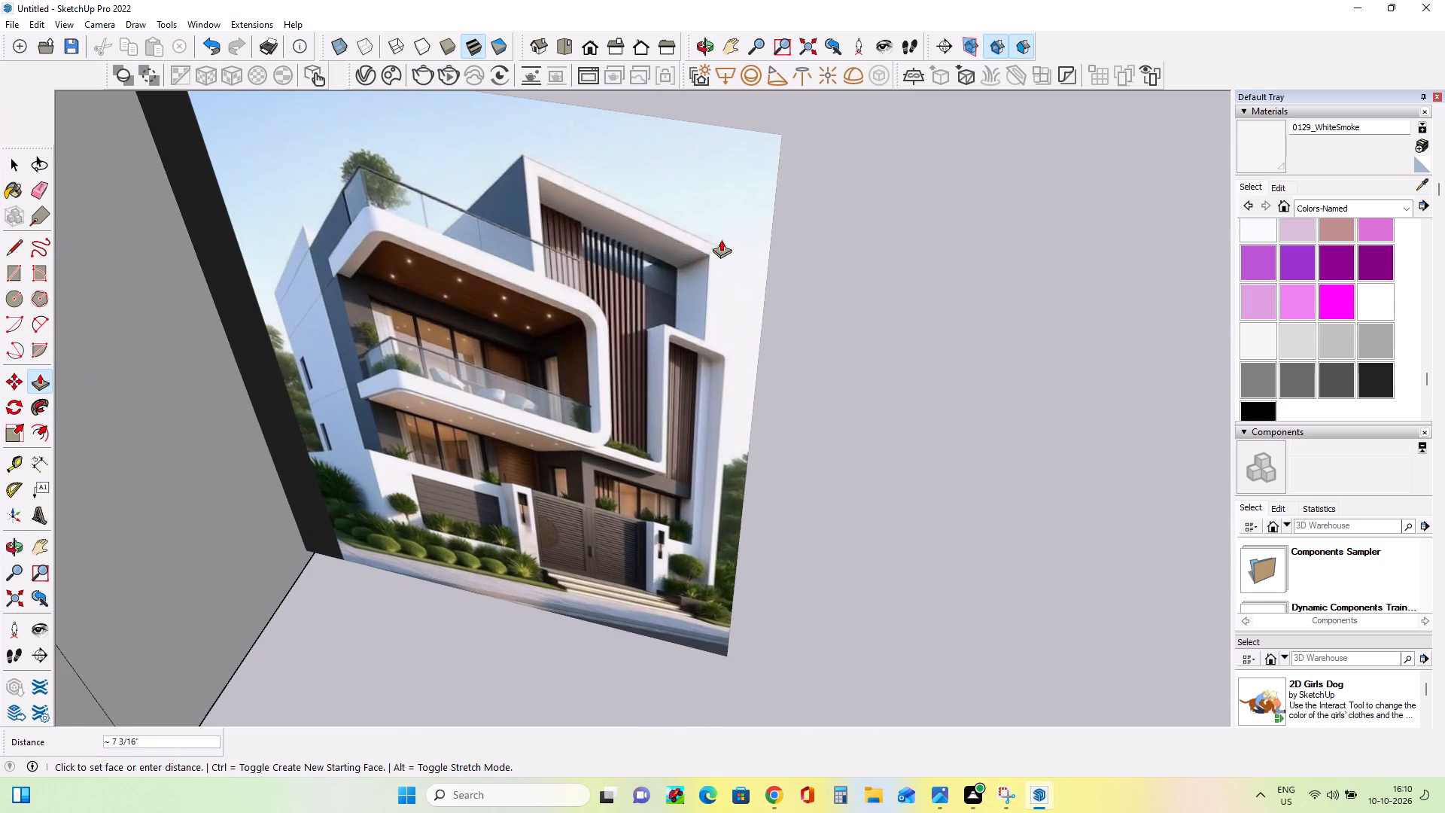
scroll(721, 239, "up", 2)
middle_click_drag(721, 239, 728, 205)
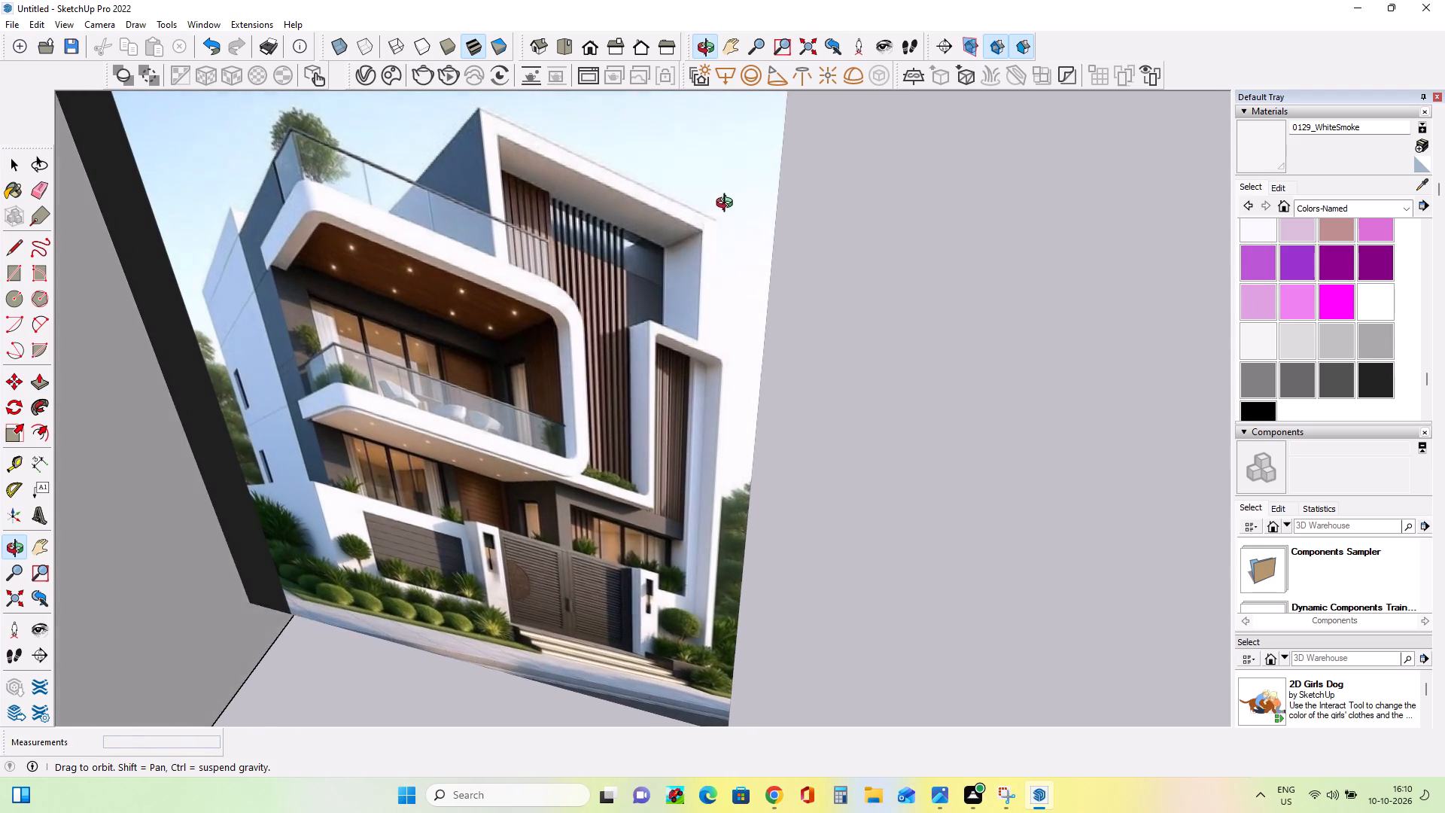
middle_click_drag(728, 205, 731, 203)
middle_click_drag(732, 203, 708, 208)
middle_click(712, 206)
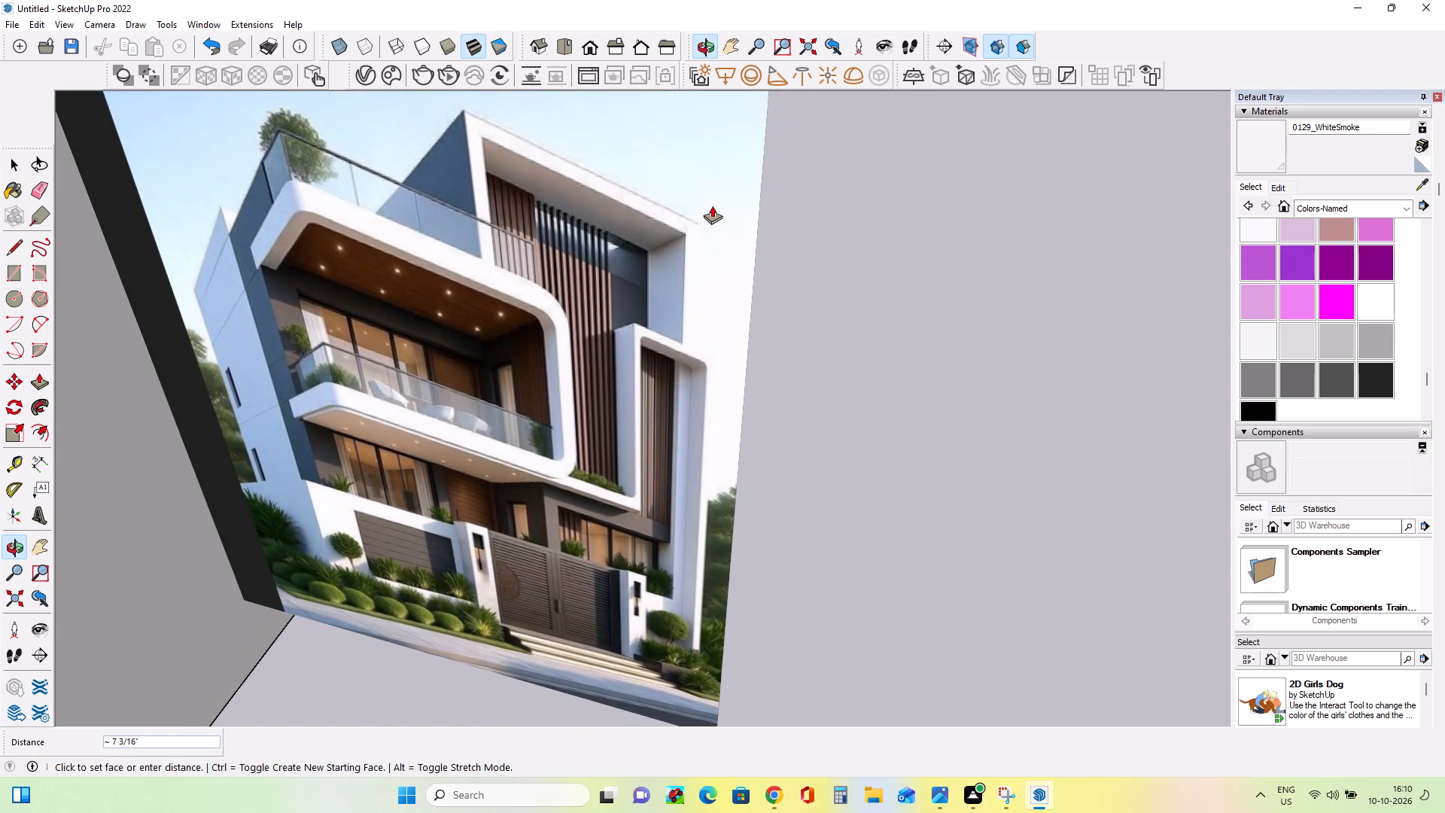
scroll(712, 206, "down", 4)
middle_click_drag(717, 201, 703, 201)
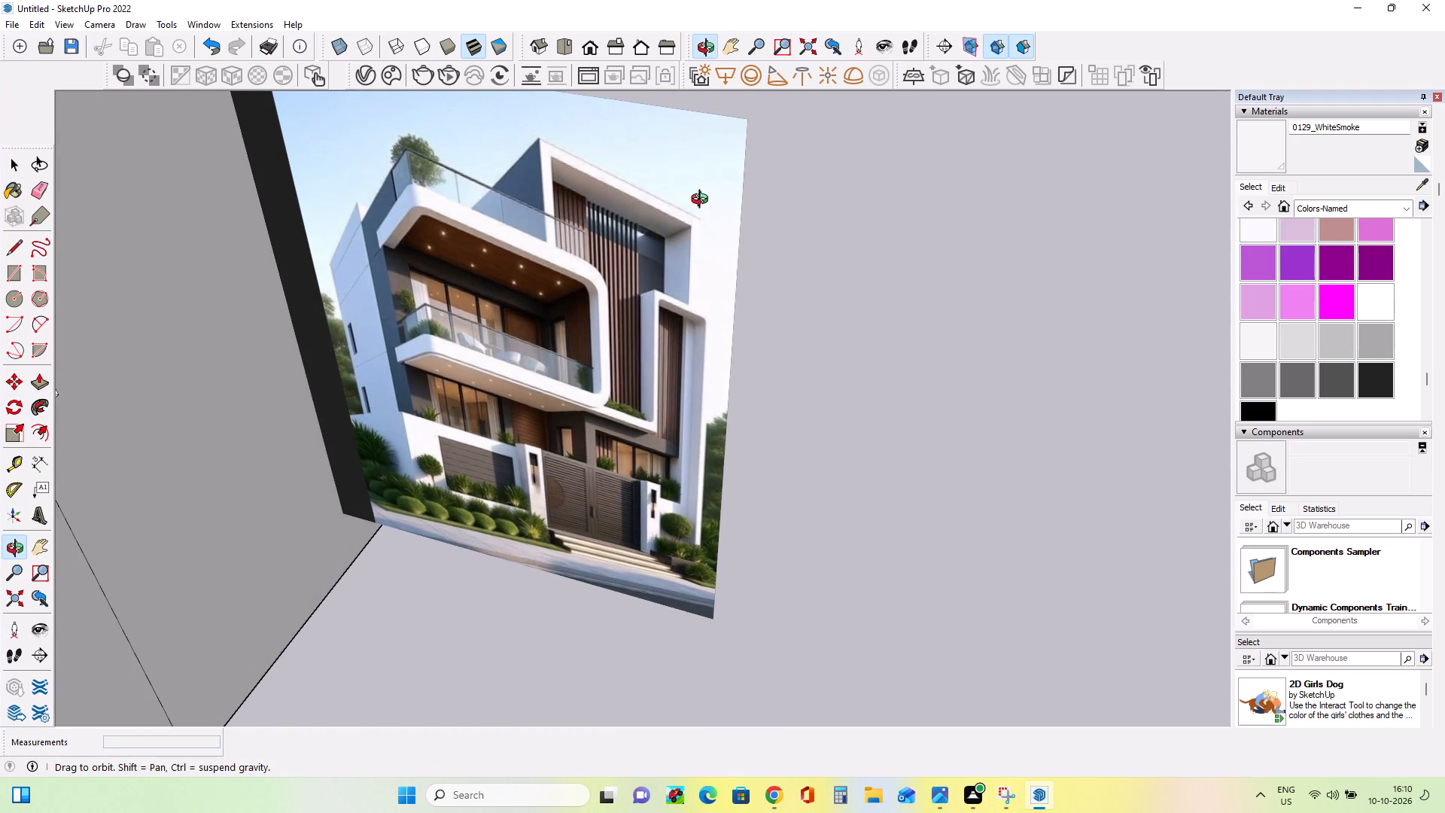
middle_click_drag(703, 201, 710, 196)
scroll(802, 194, "down", 5)
scroll(914, 174, "down", 3)
middle_click_drag(473, 260, 592, 271)
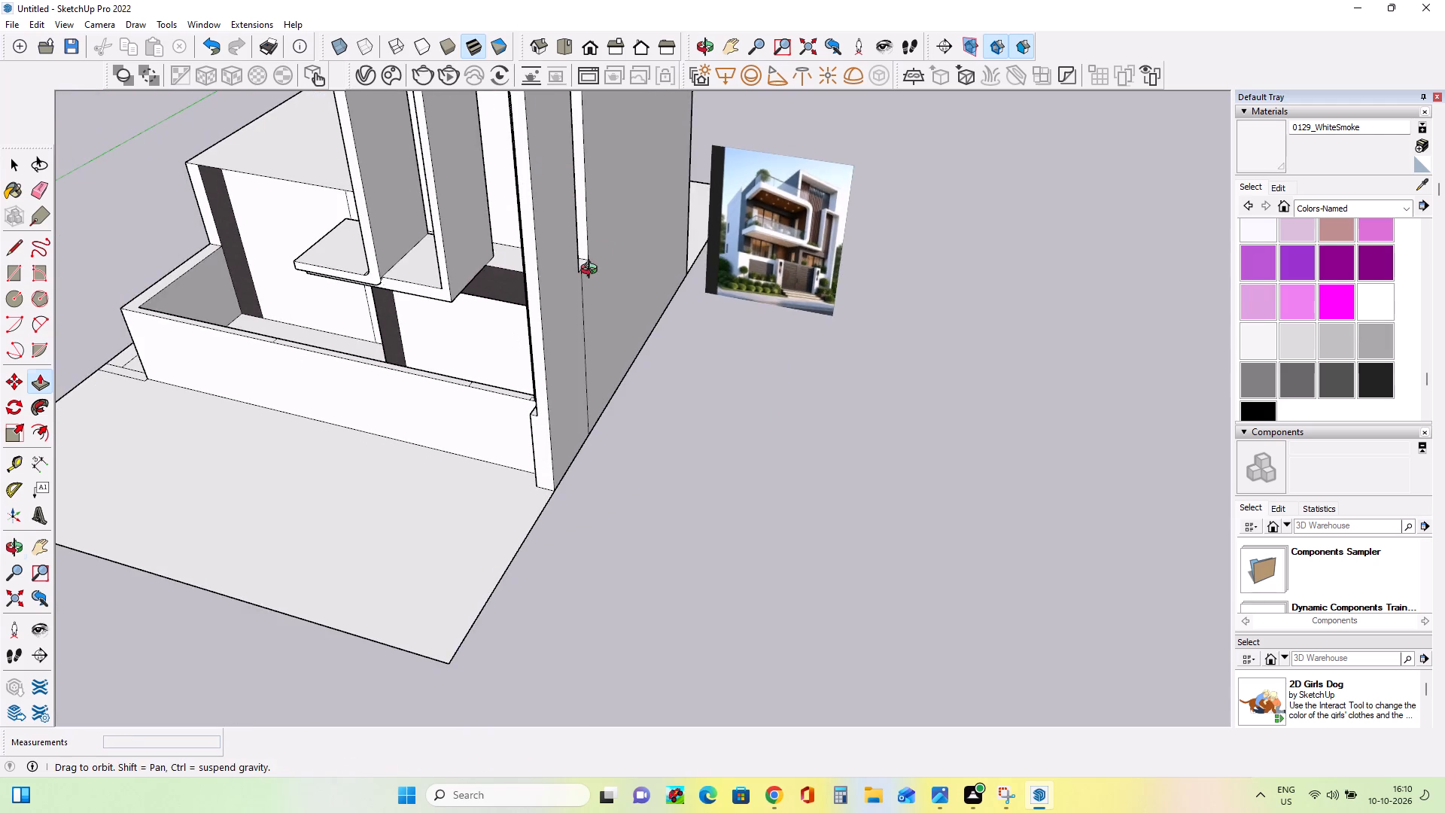
middle_click_drag(592, 271, 743, 285)
Push/Pull the narrow strip on the tall frame's top face upward about 6' 8 7/16" into a vertical fin.
left_click(34, 540)
left_click_drag(322, 337, 339, 428)
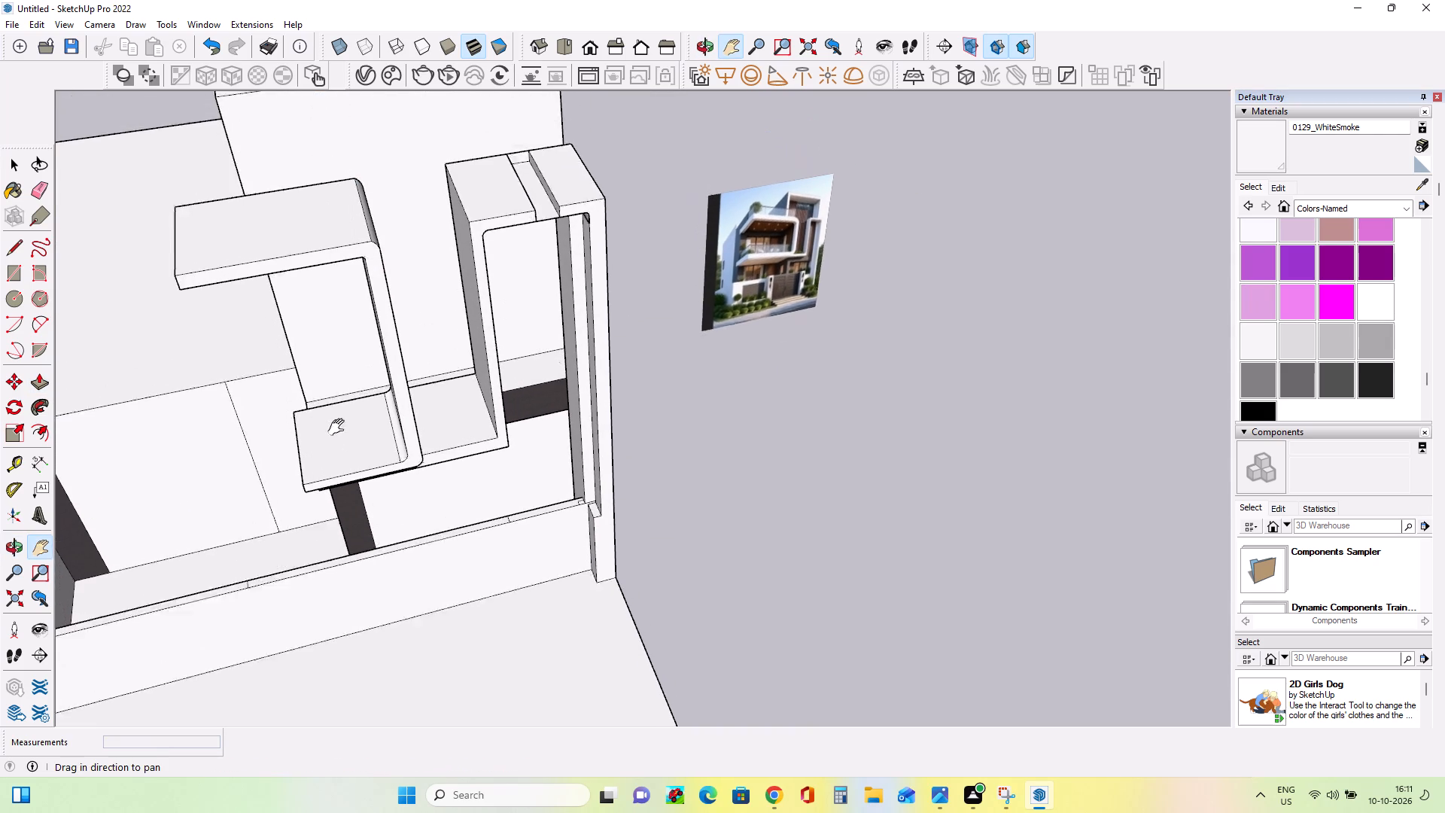
left_click_drag(339, 428, 333, 464)
middle_click_drag(674, 314, 599, 213)
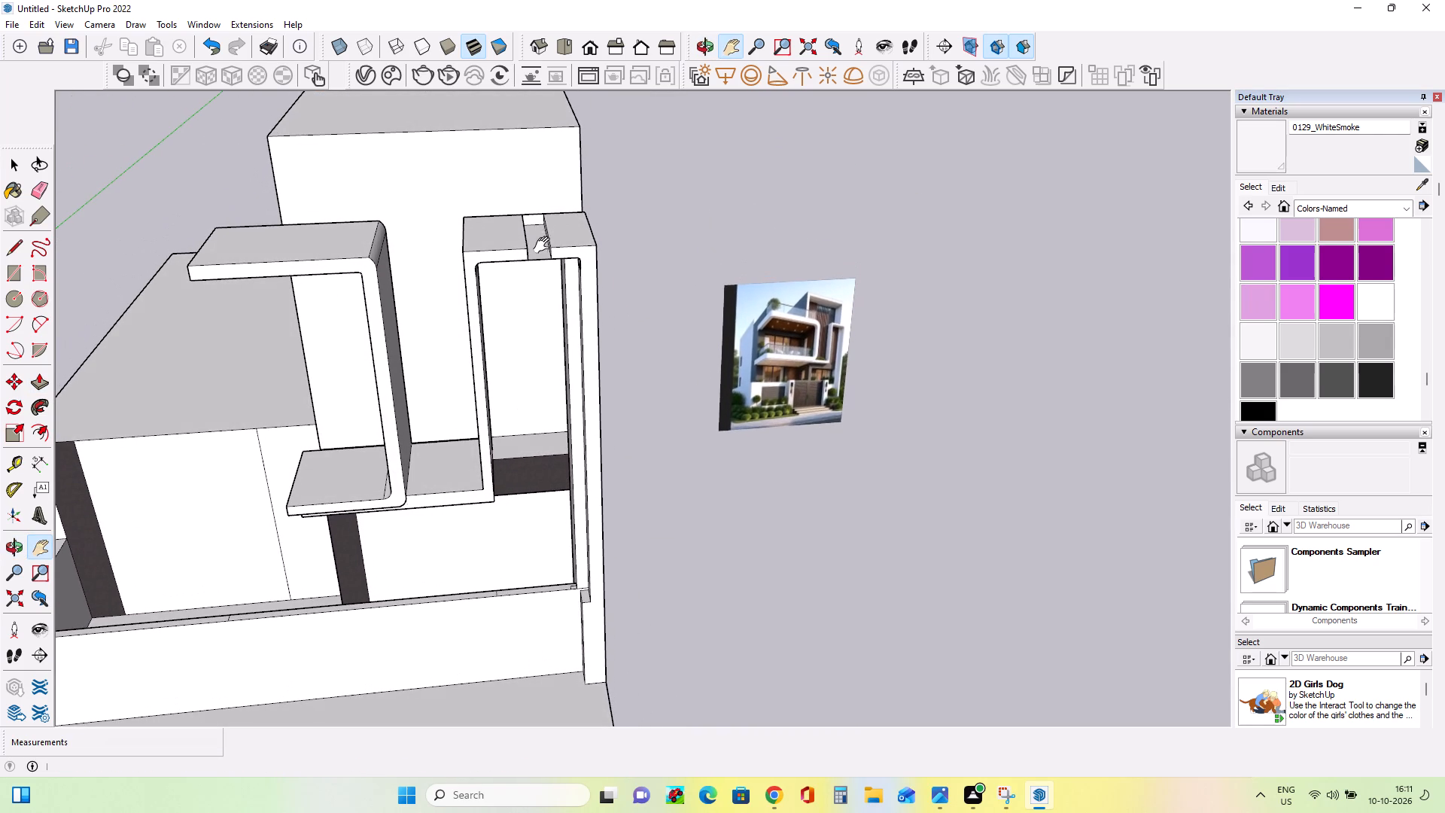
left_click(38, 380)
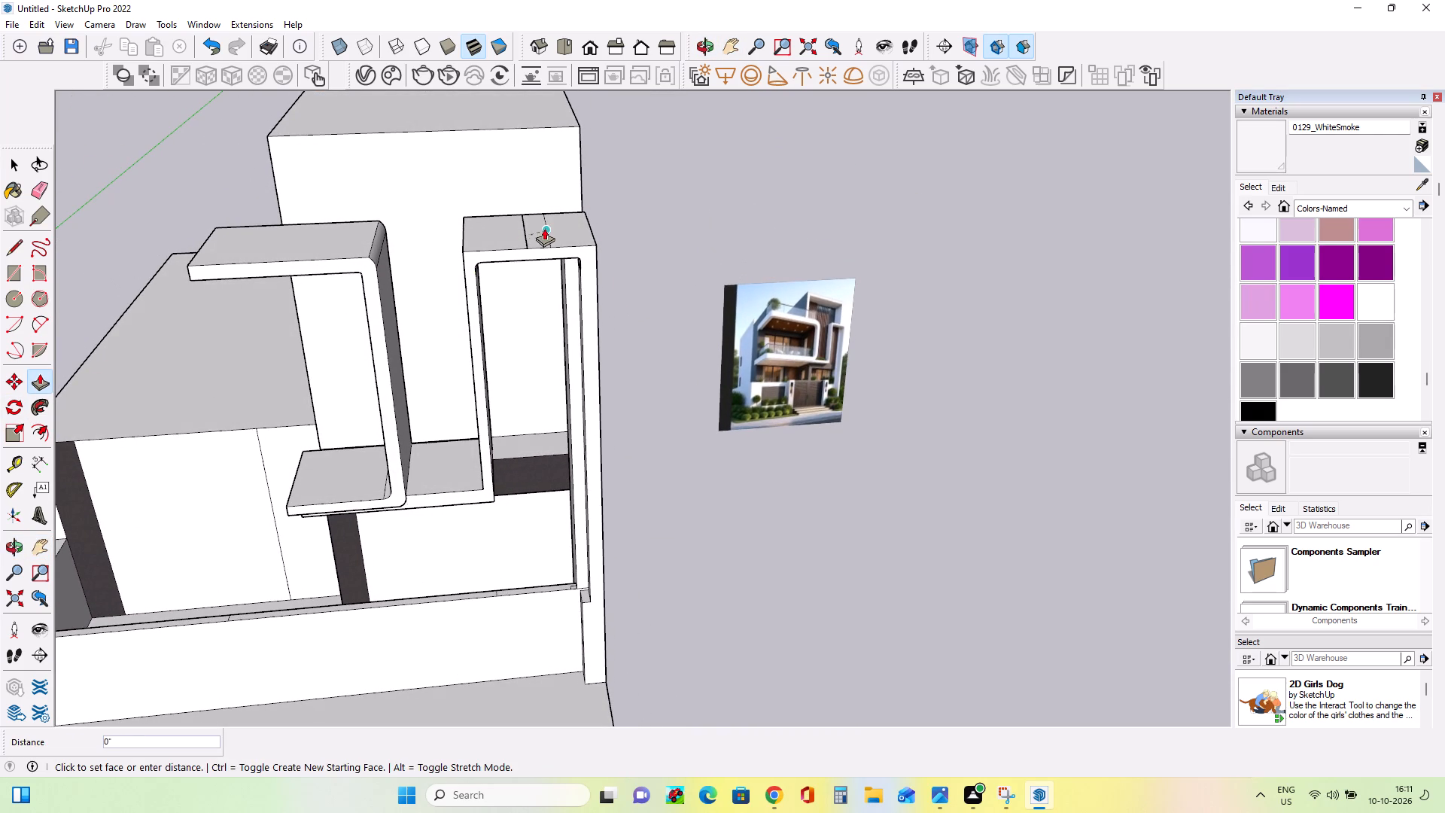
left_click(544, 230)
left_click(542, 235)
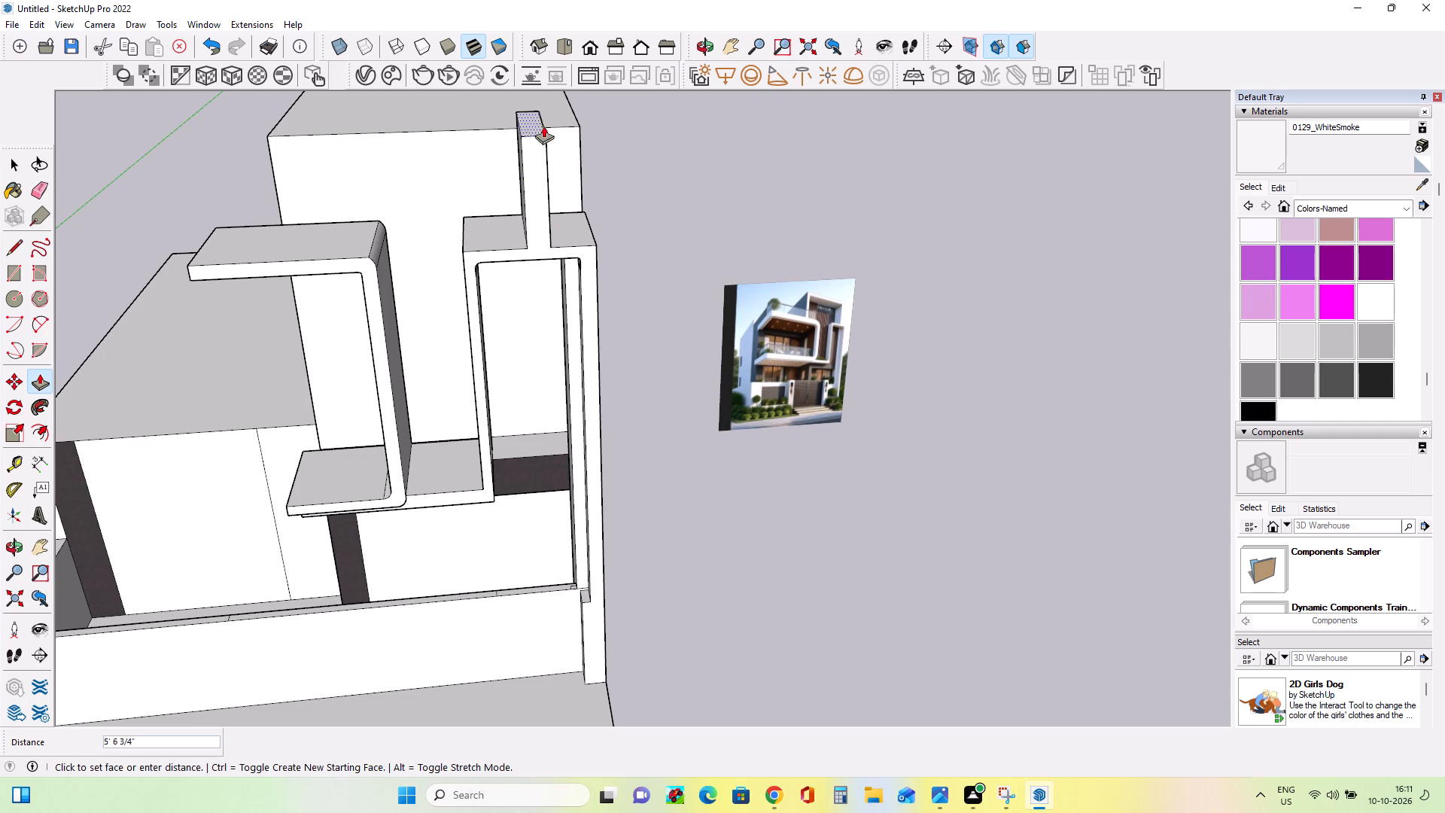
left_click(521, 102)
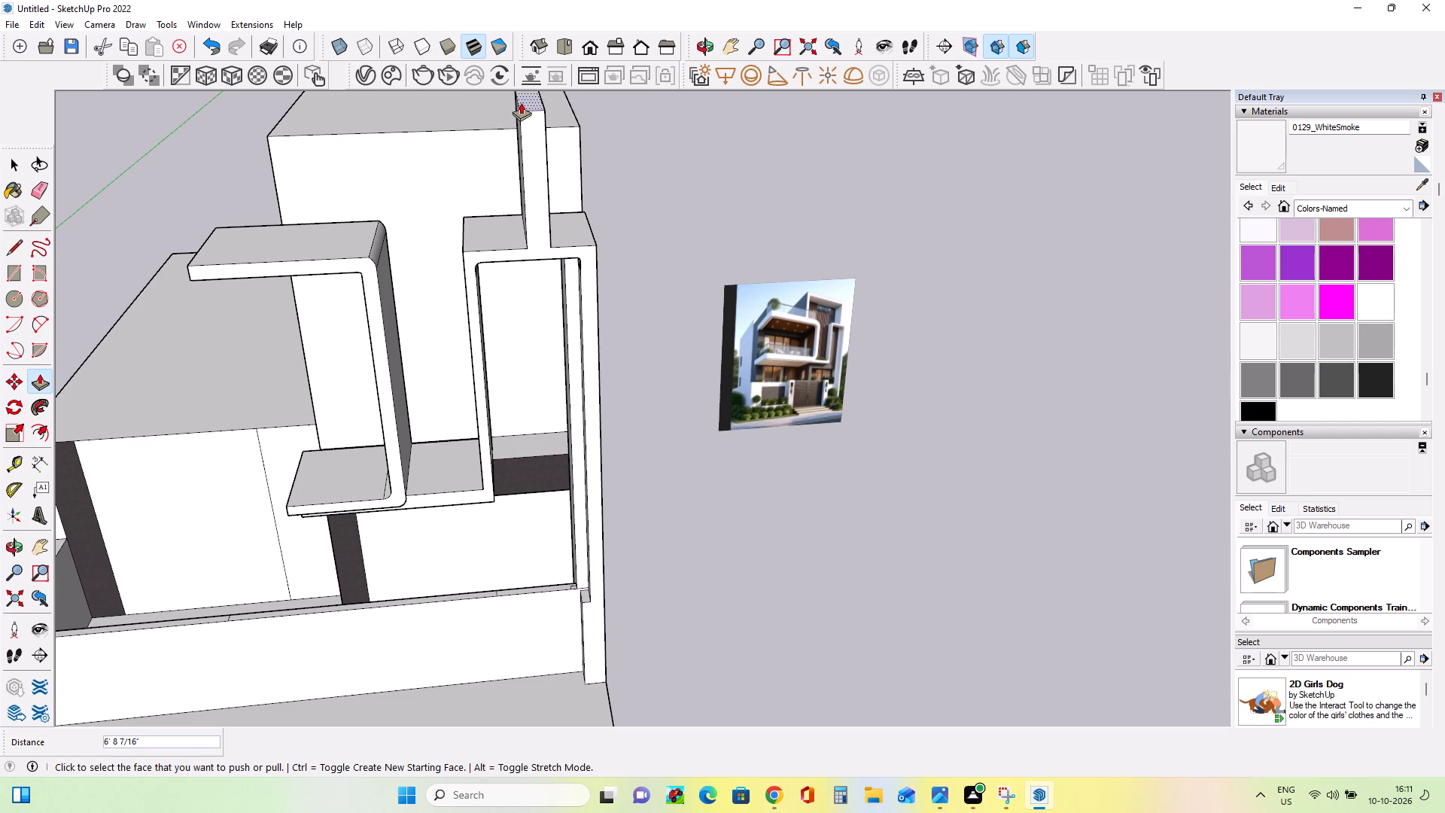
Extend the fin's rear face back about 1' 8" to meet the upper volume.
middle_click_drag(534, 207, 649, 73)
middle_click_drag(585, 111, 560, 165)
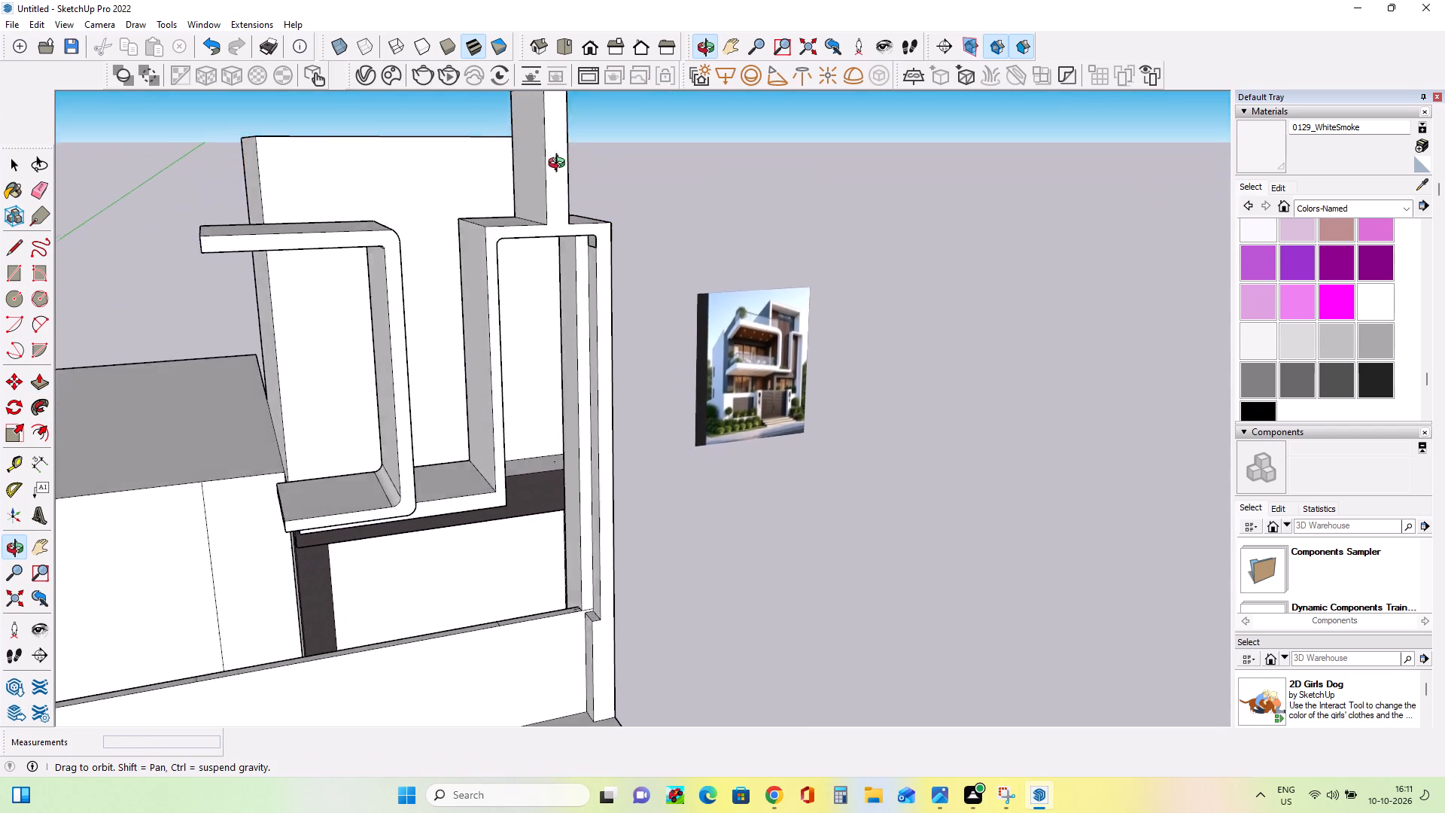
middle_click_drag(560, 165, 560, 188)
middle_click_drag(599, 184, 254, 187)
middle_click_drag(616, 190, 500, 198)
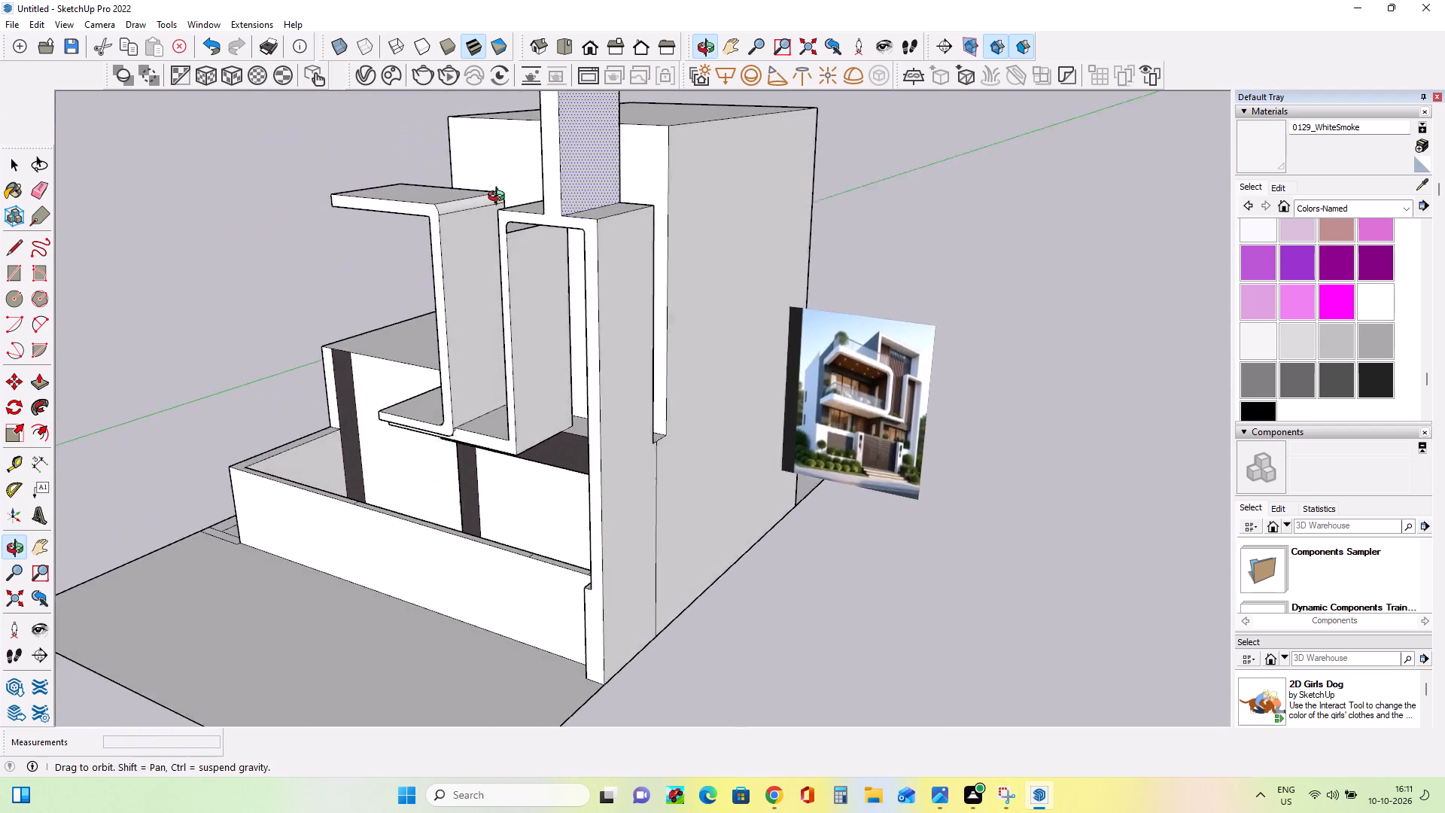
middle_click_drag(500, 198, 110, 258)
middle_click_drag(851, 151, 612, 196)
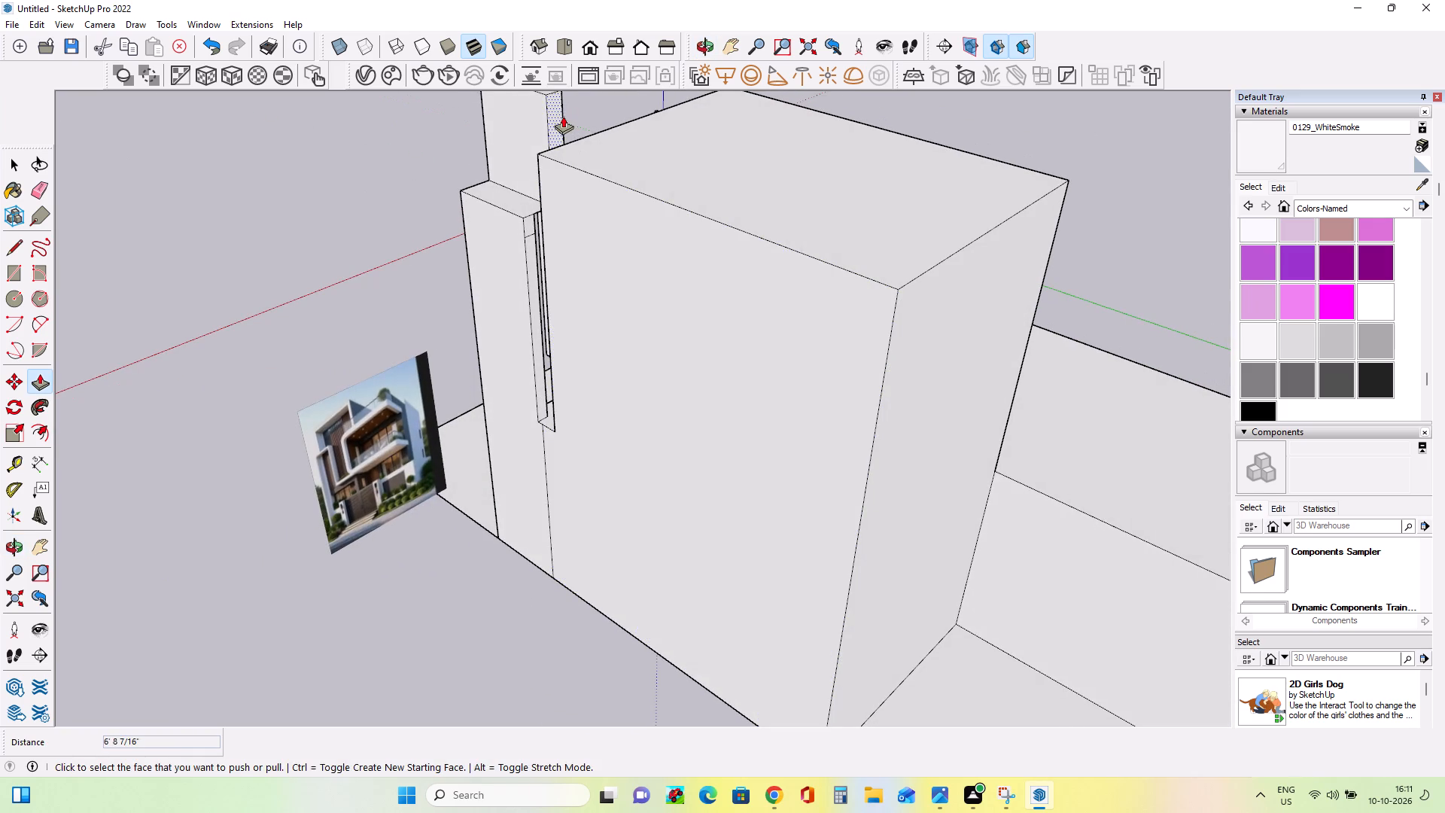
left_click(562, 116)
left_click(583, 140)
middle_click_drag(677, 145, 622, 158)
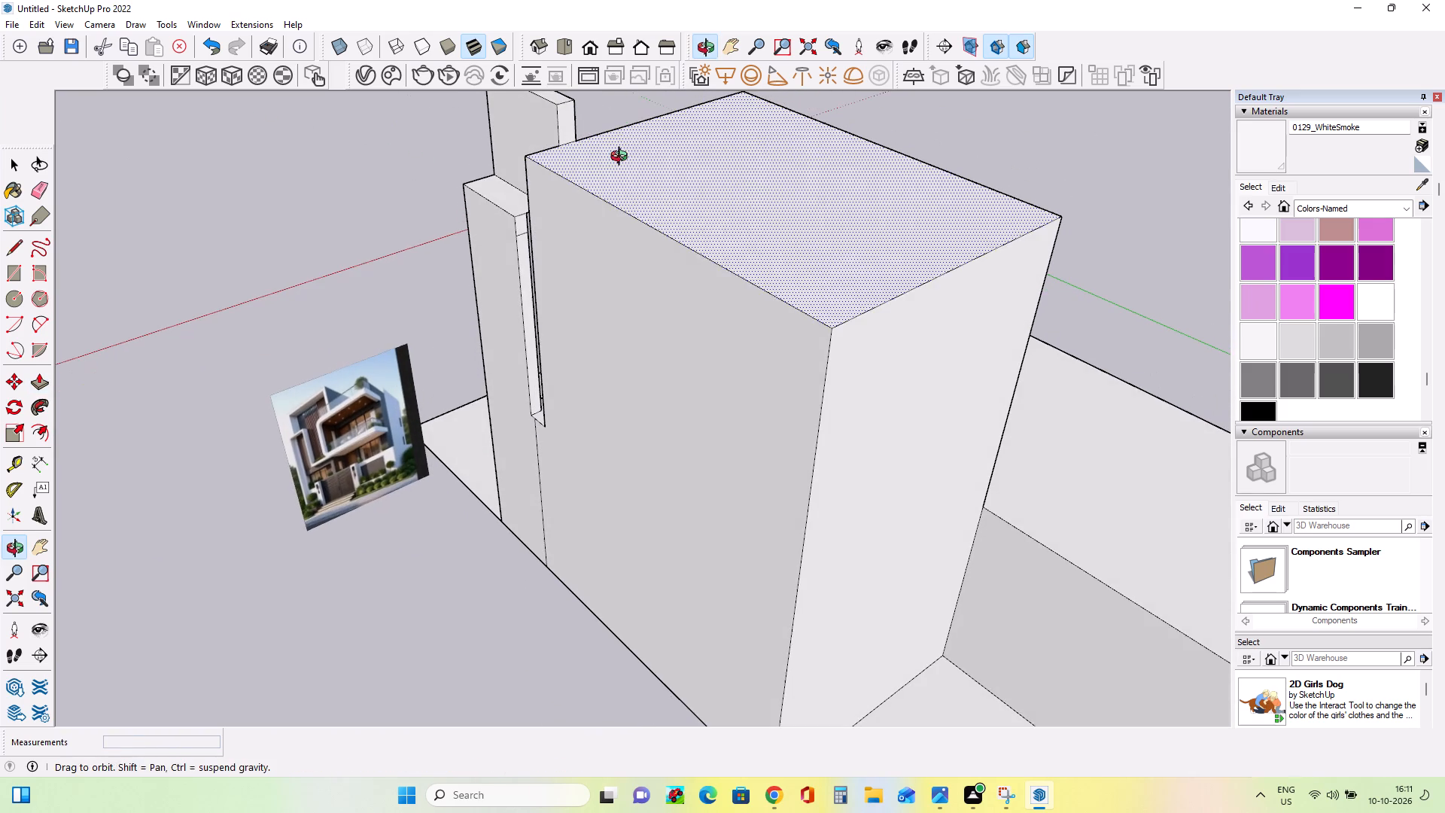
middle_click_drag(622, 158, 622, 159)
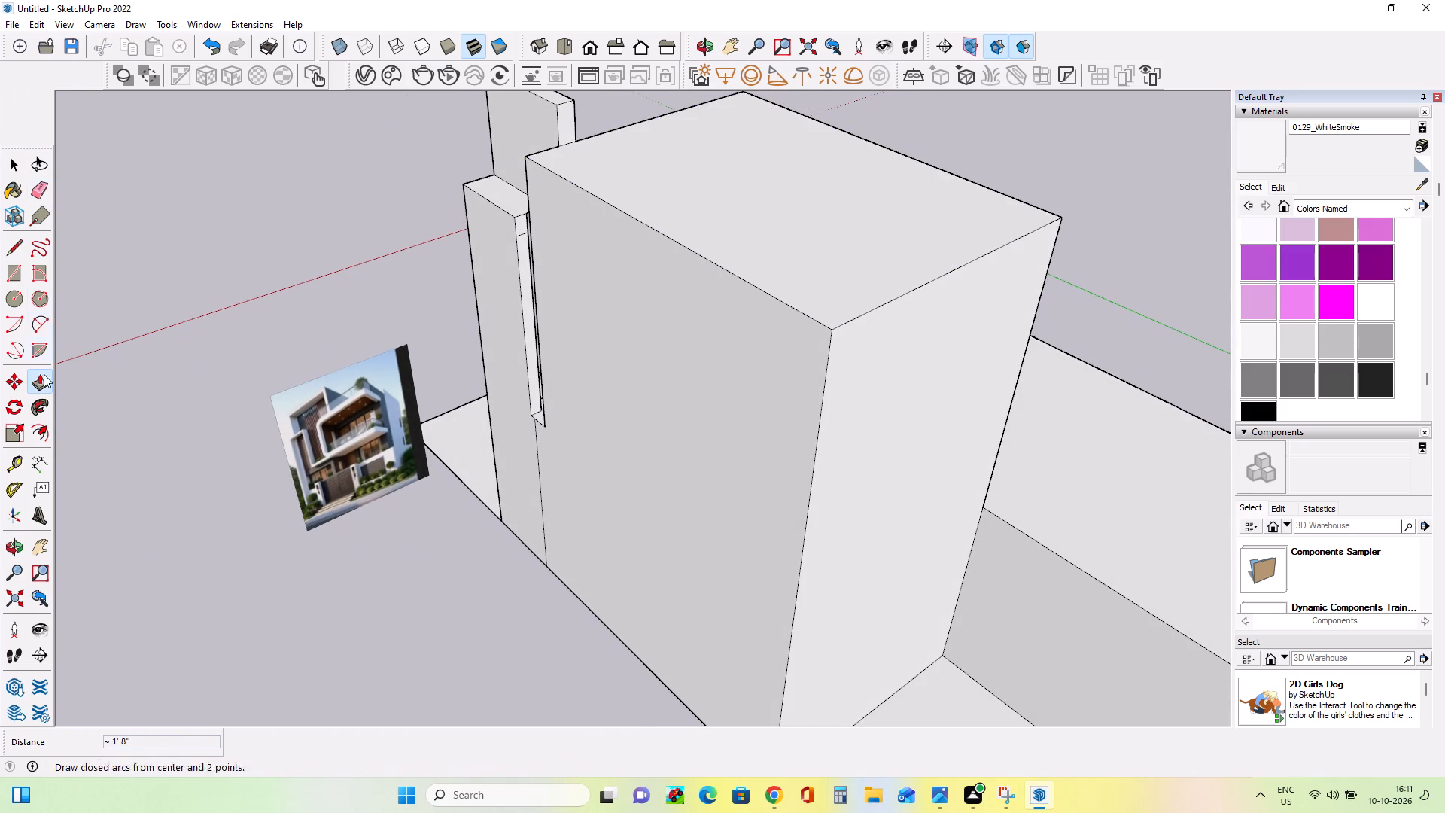
Draw a 1' 2 1/16" line across the fin's rear face at roof level, and pull the part above back about 6' 11/16".
left_click(39, 377)
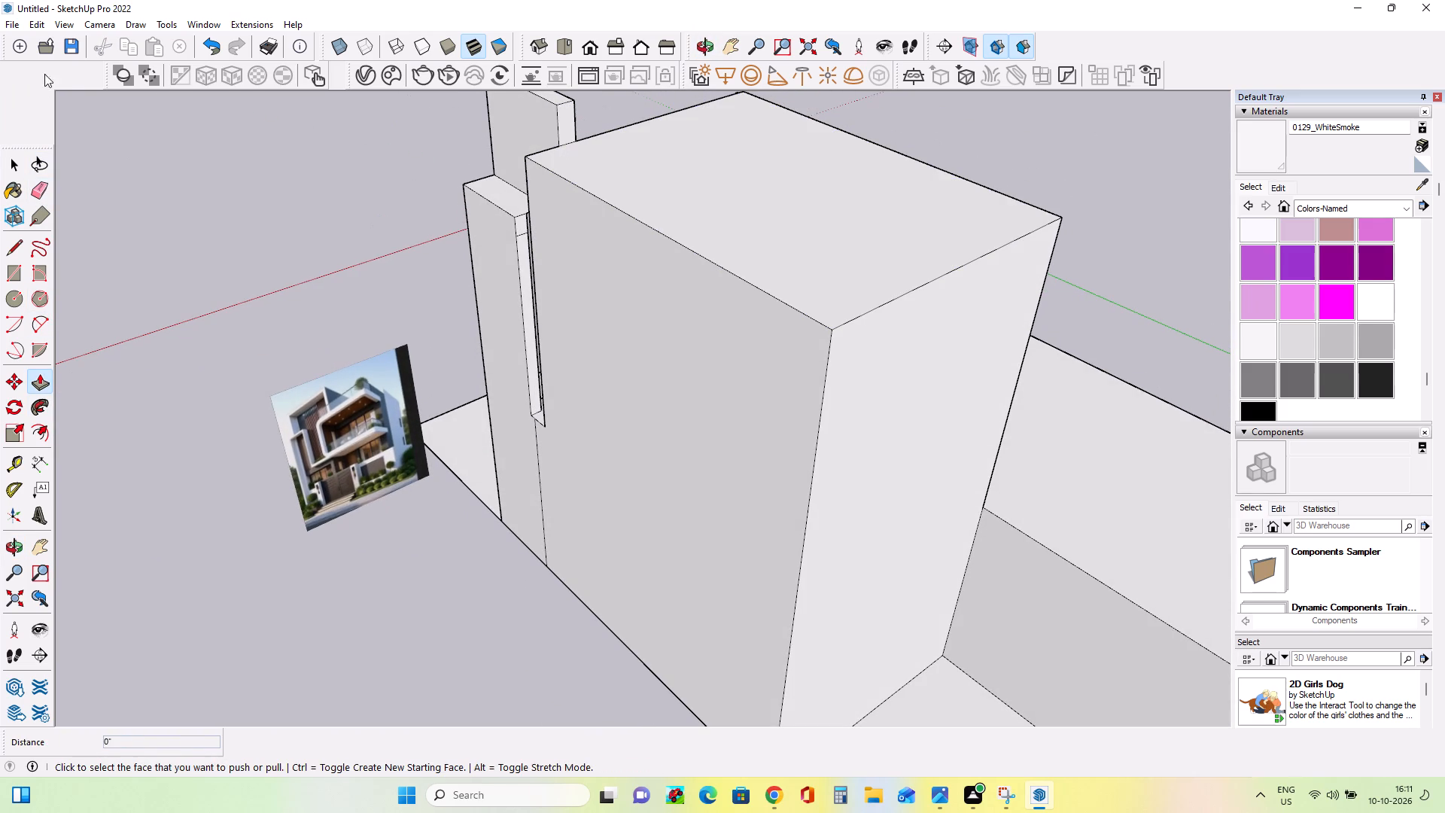
left_click(7, 249)
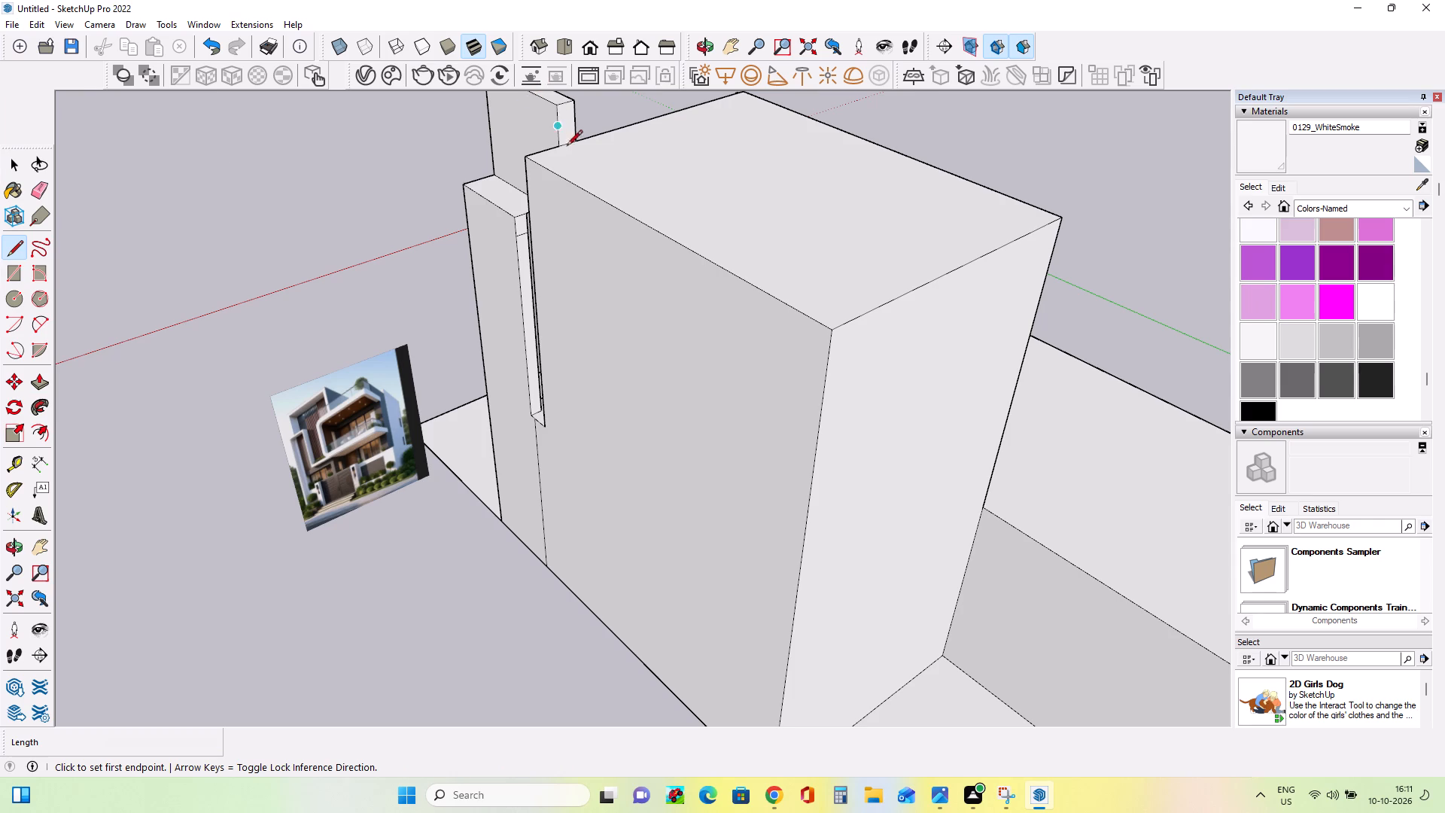
left_click(561, 147)
left_click(575, 141)
left_click(38, 378)
left_click(563, 131)
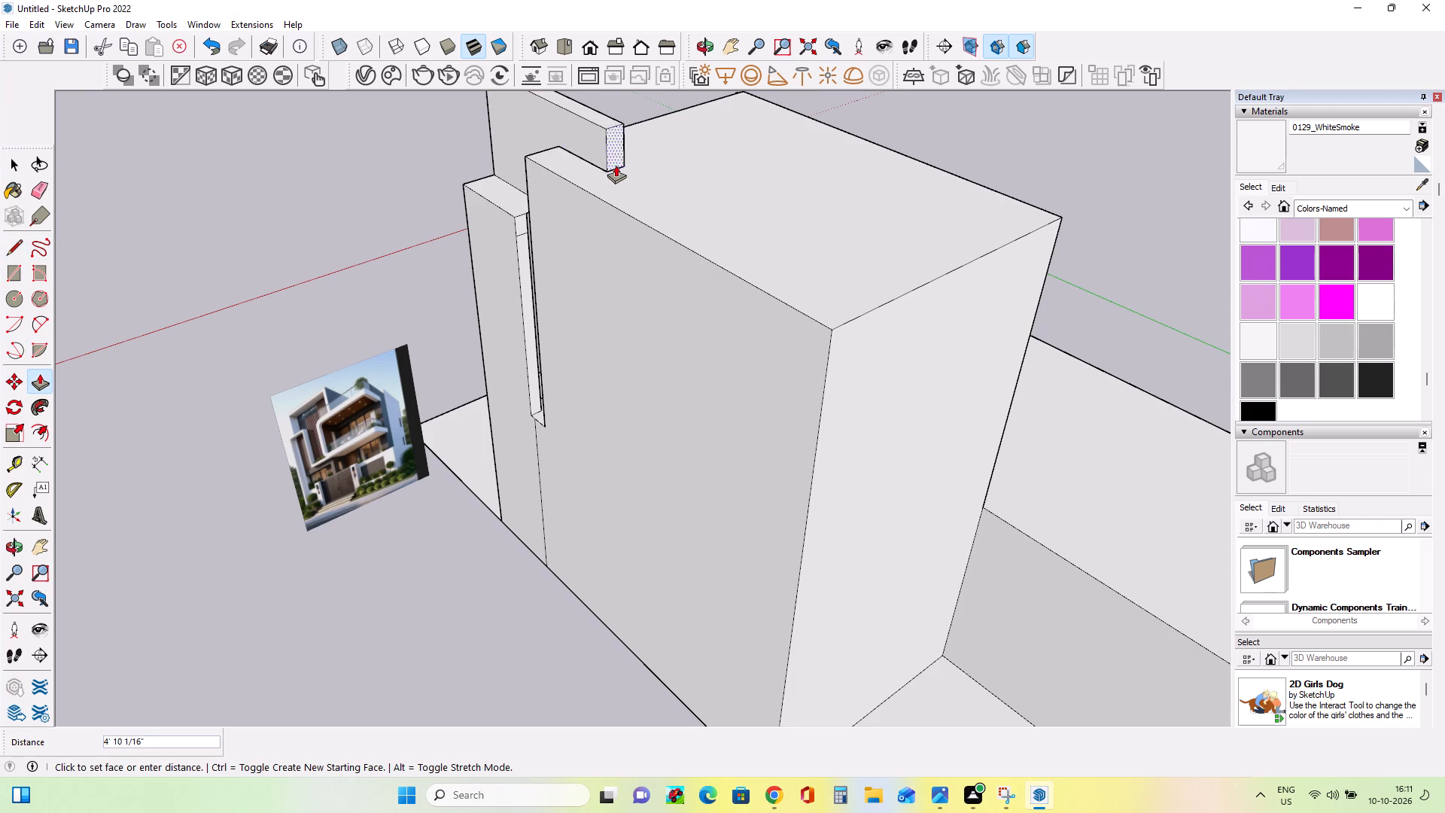
left_click(623, 178)
Extend the raised wall's rear end further back along the edge of the upper volume's roof.
middle_click_drag(678, 178, 256, 194)
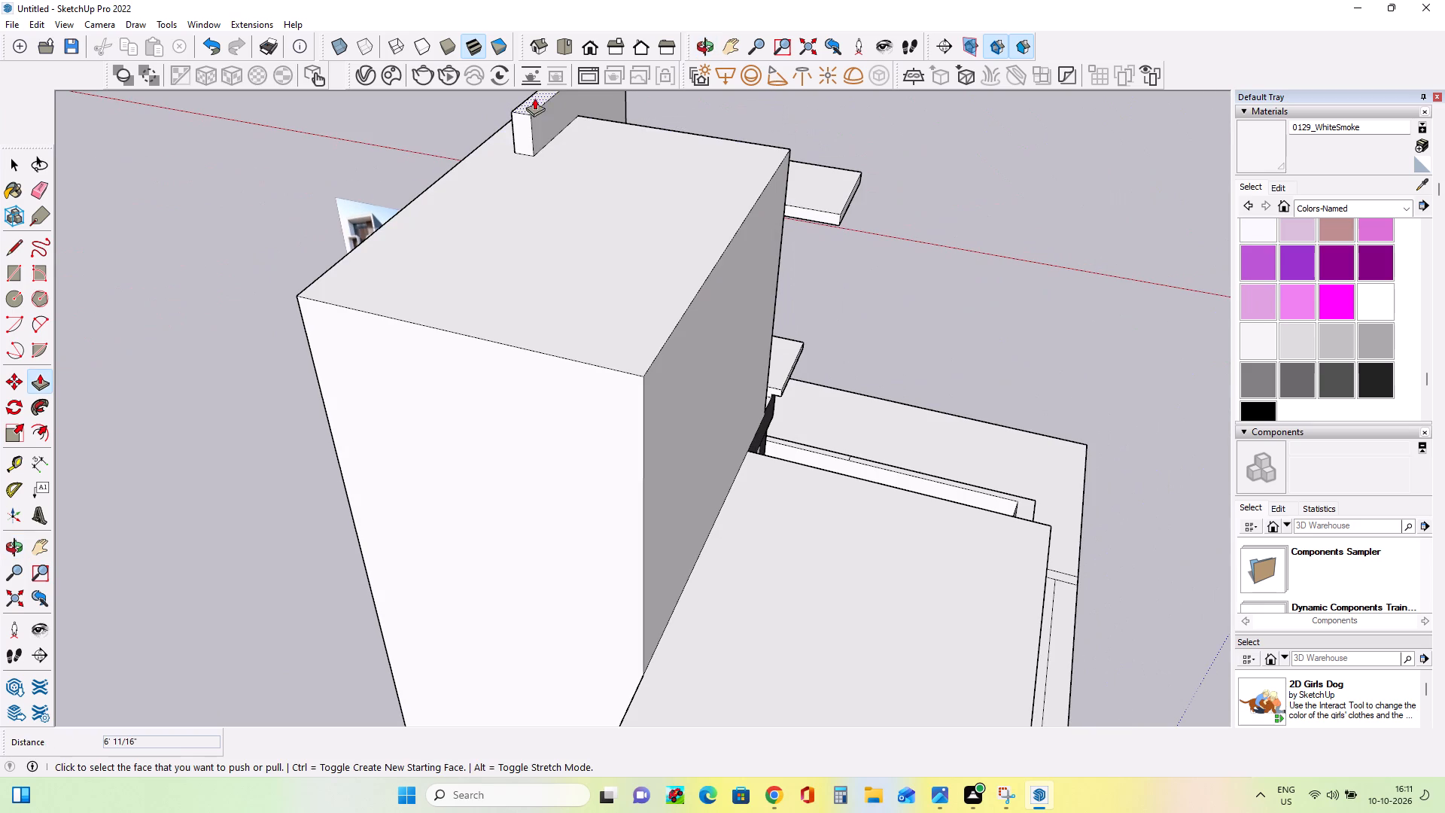
left_click(524, 135)
left_click(476, 184)
middle_click_drag(686, 148, 584, 132)
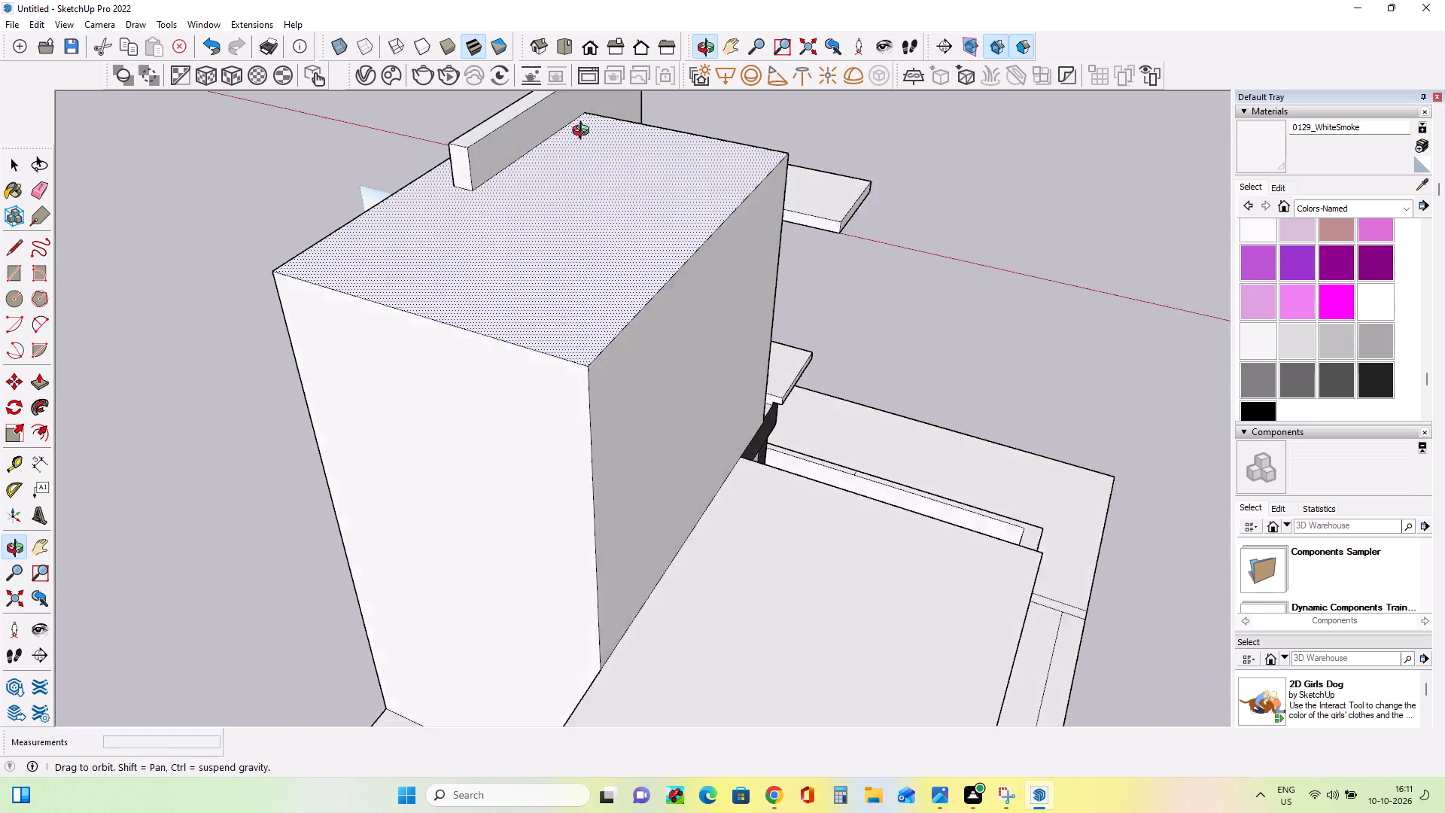
middle_click_drag(584, 132, 543, 132)
left_click(541, 110)
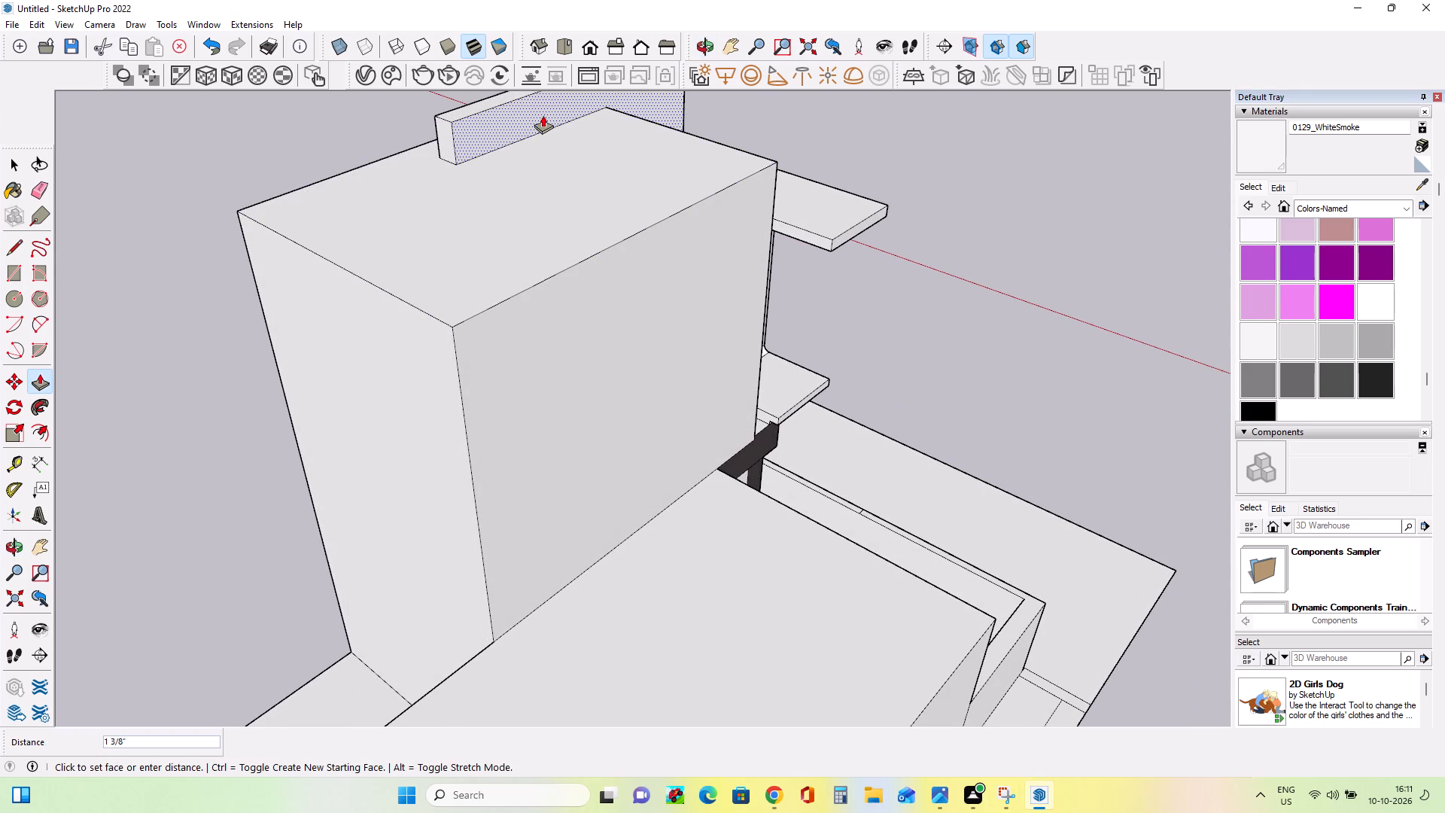
key("Escape")
Draw a 2' 4 9/16" vertical line on the raised wall's inner side, from the roof's front corner to the wall's top edge.
middle_click_drag(626, 108, 613, 118)
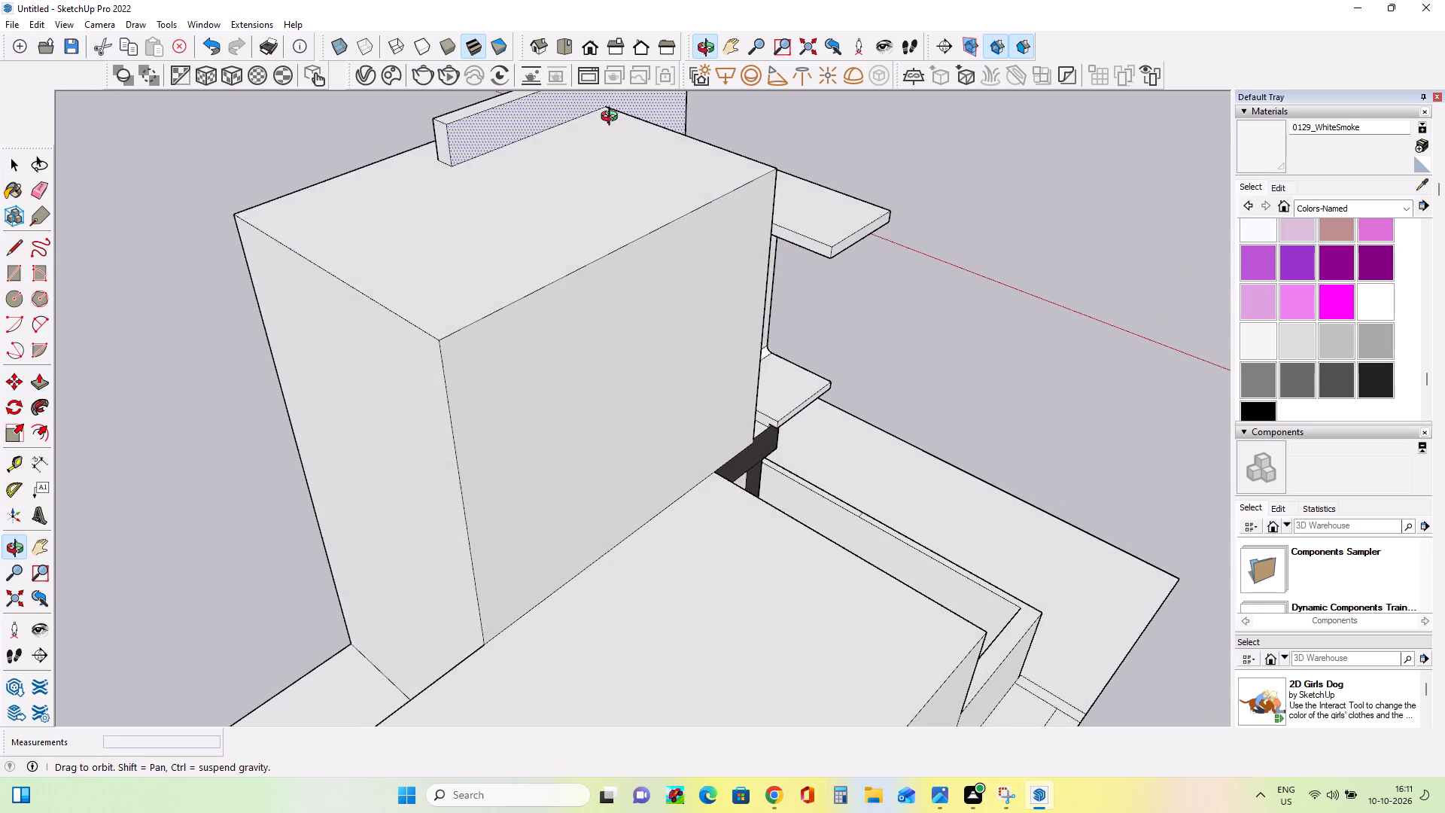
middle_click_drag(613, 118, 600, 142)
middle_click_drag(598, 169, 467, 206)
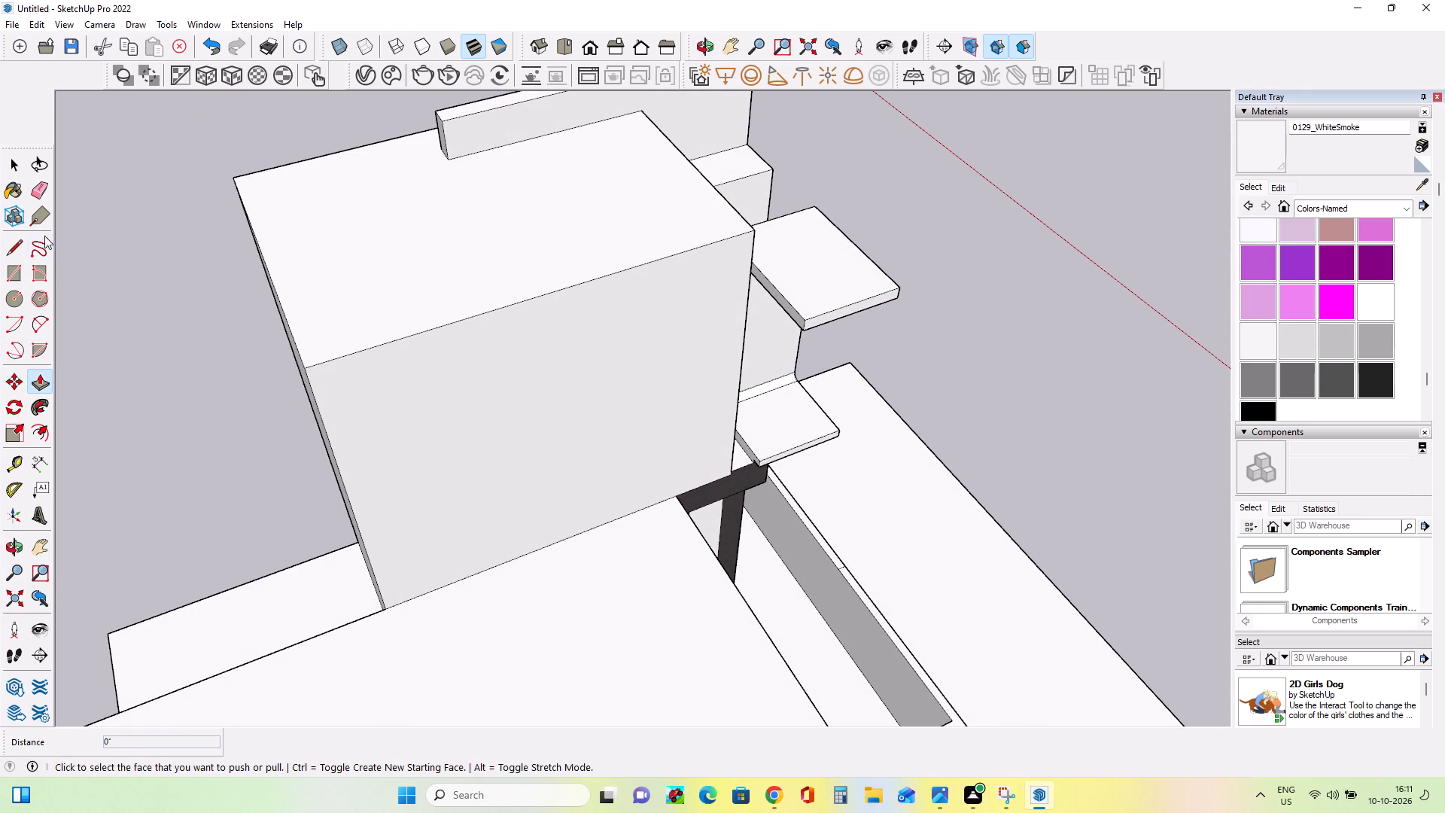
left_click(23, 243)
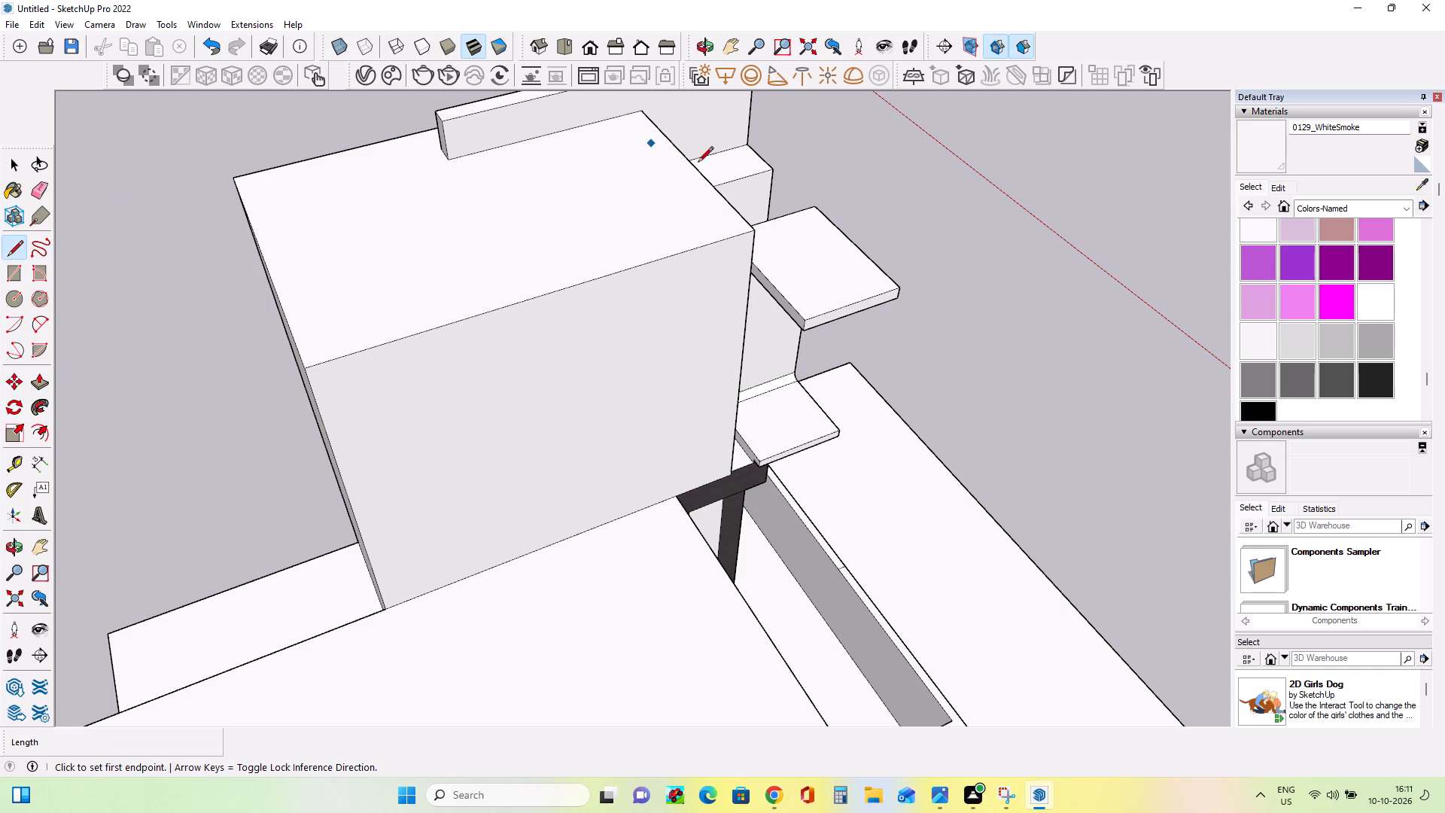
scroll(713, 226, "down", 10)
scroll(692, 198, "up", 9)
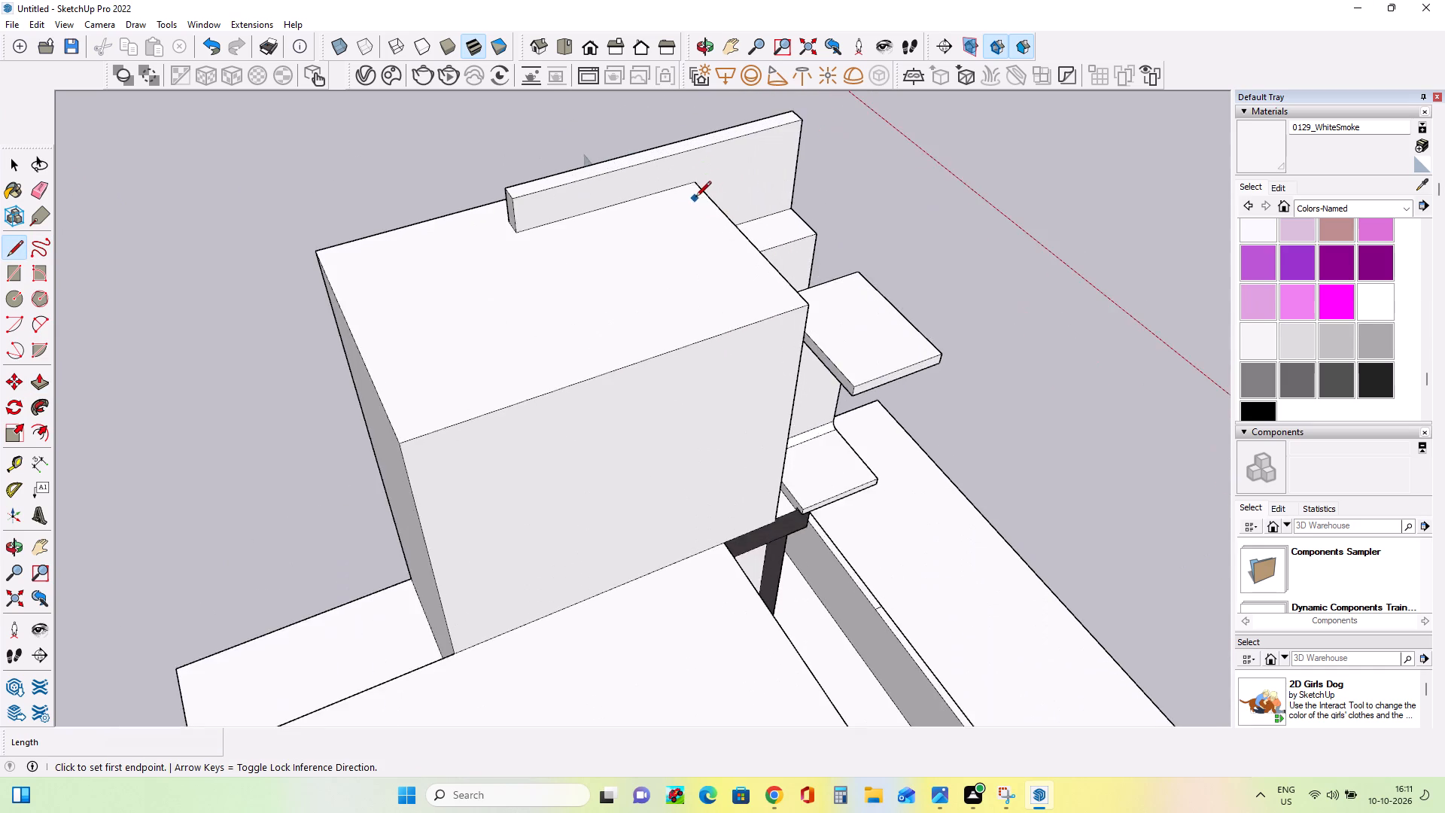
scroll(695, 198, "up", 3)
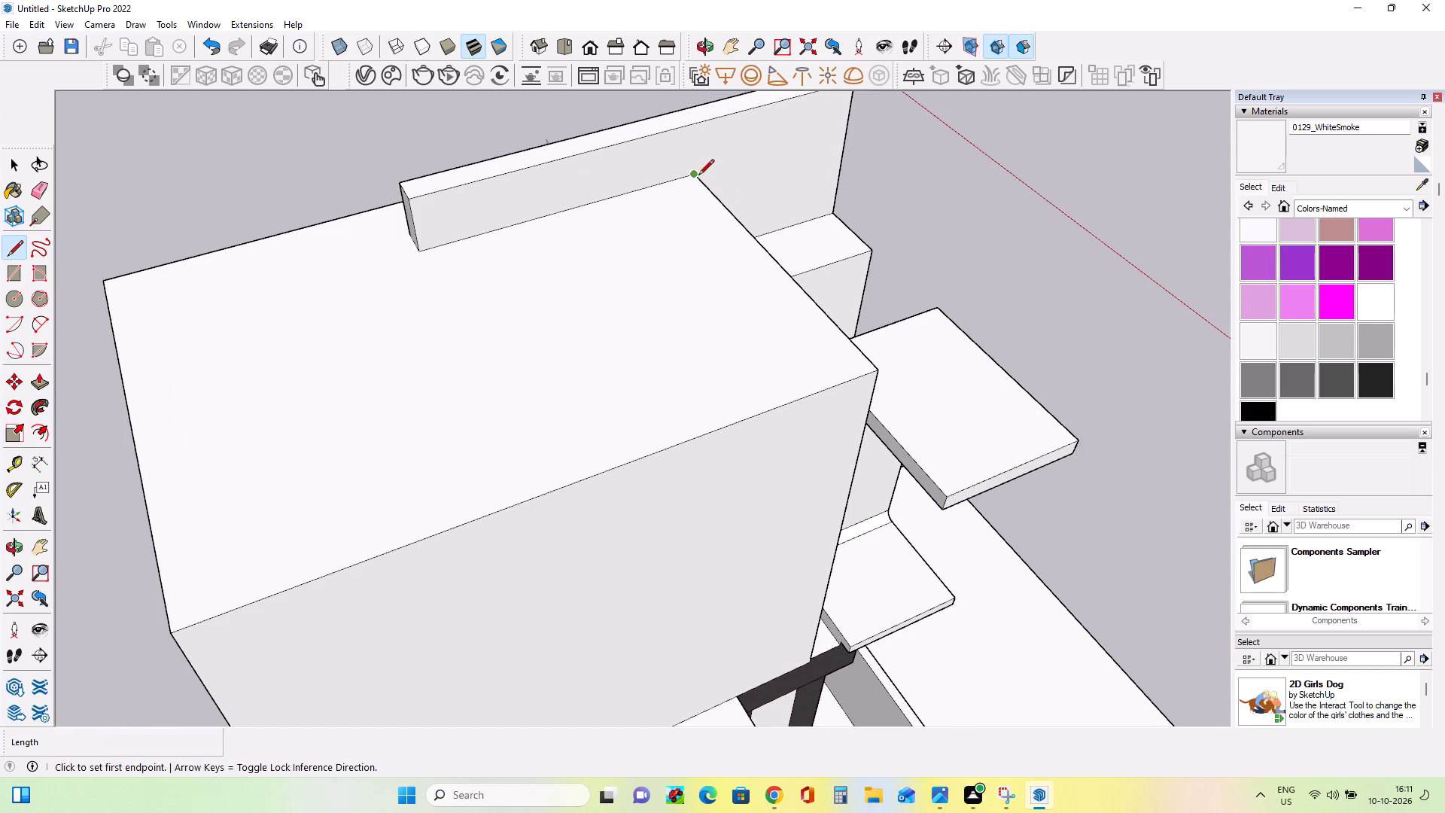
left_click(698, 176)
left_click(694, 126)
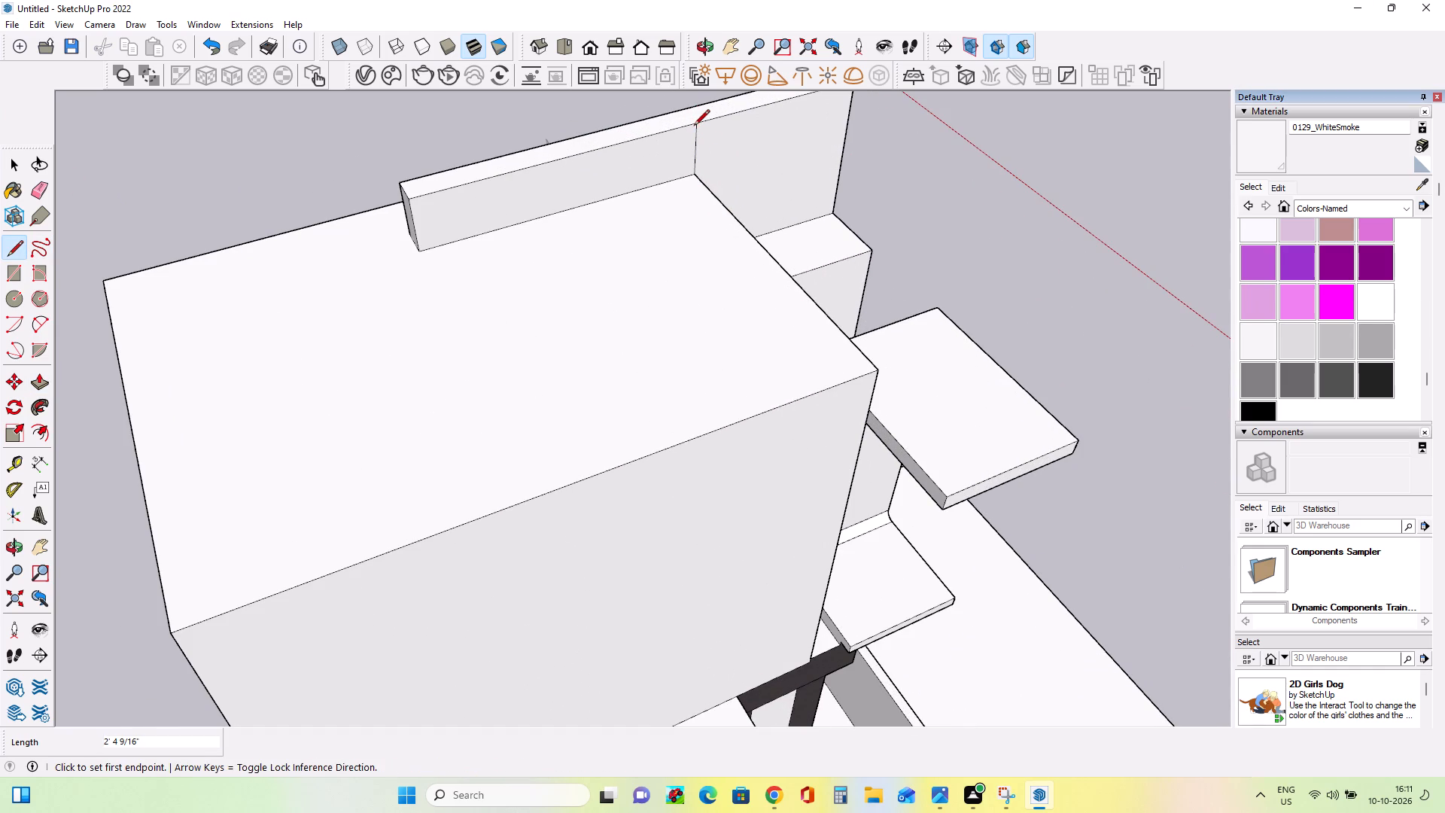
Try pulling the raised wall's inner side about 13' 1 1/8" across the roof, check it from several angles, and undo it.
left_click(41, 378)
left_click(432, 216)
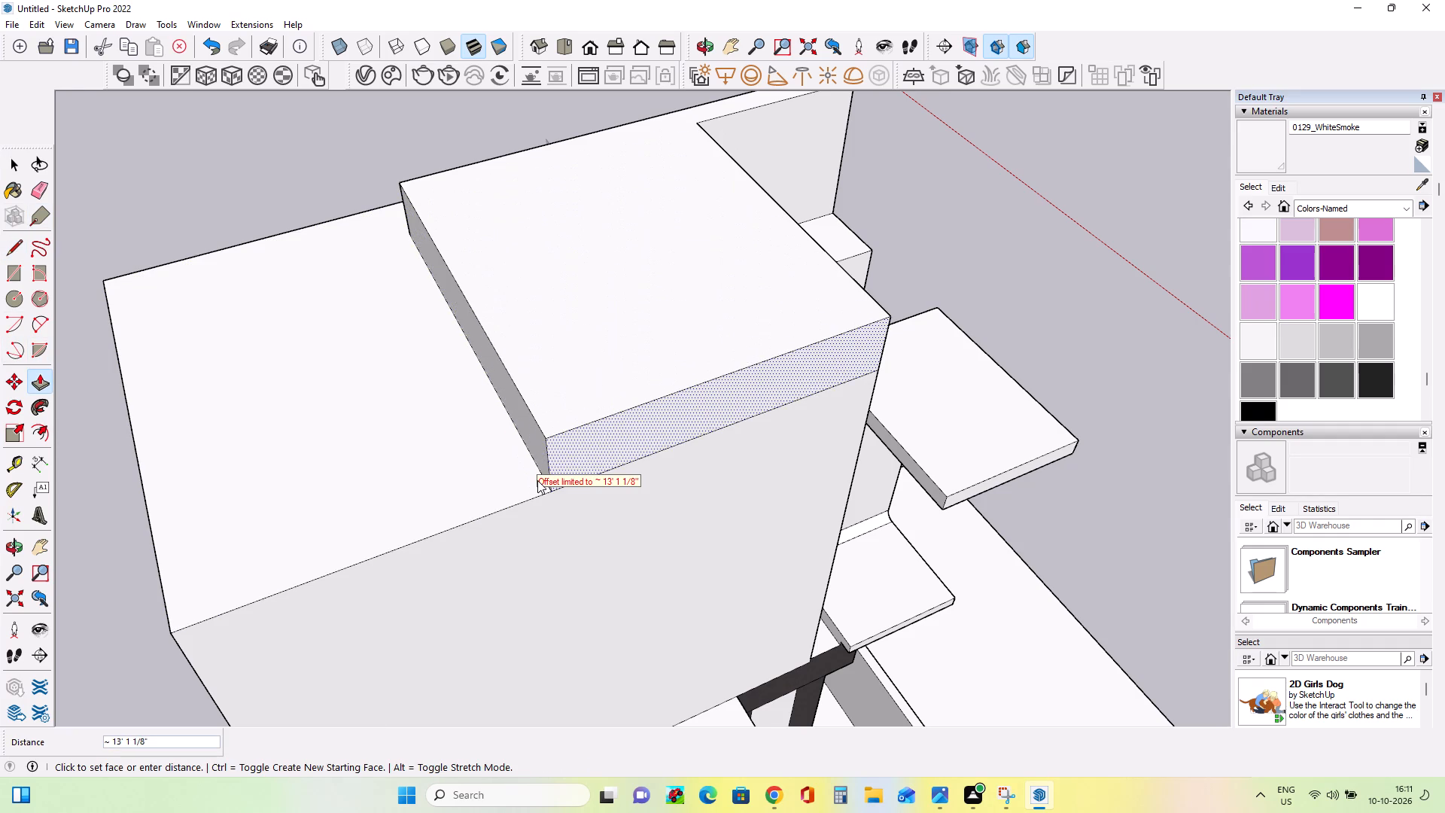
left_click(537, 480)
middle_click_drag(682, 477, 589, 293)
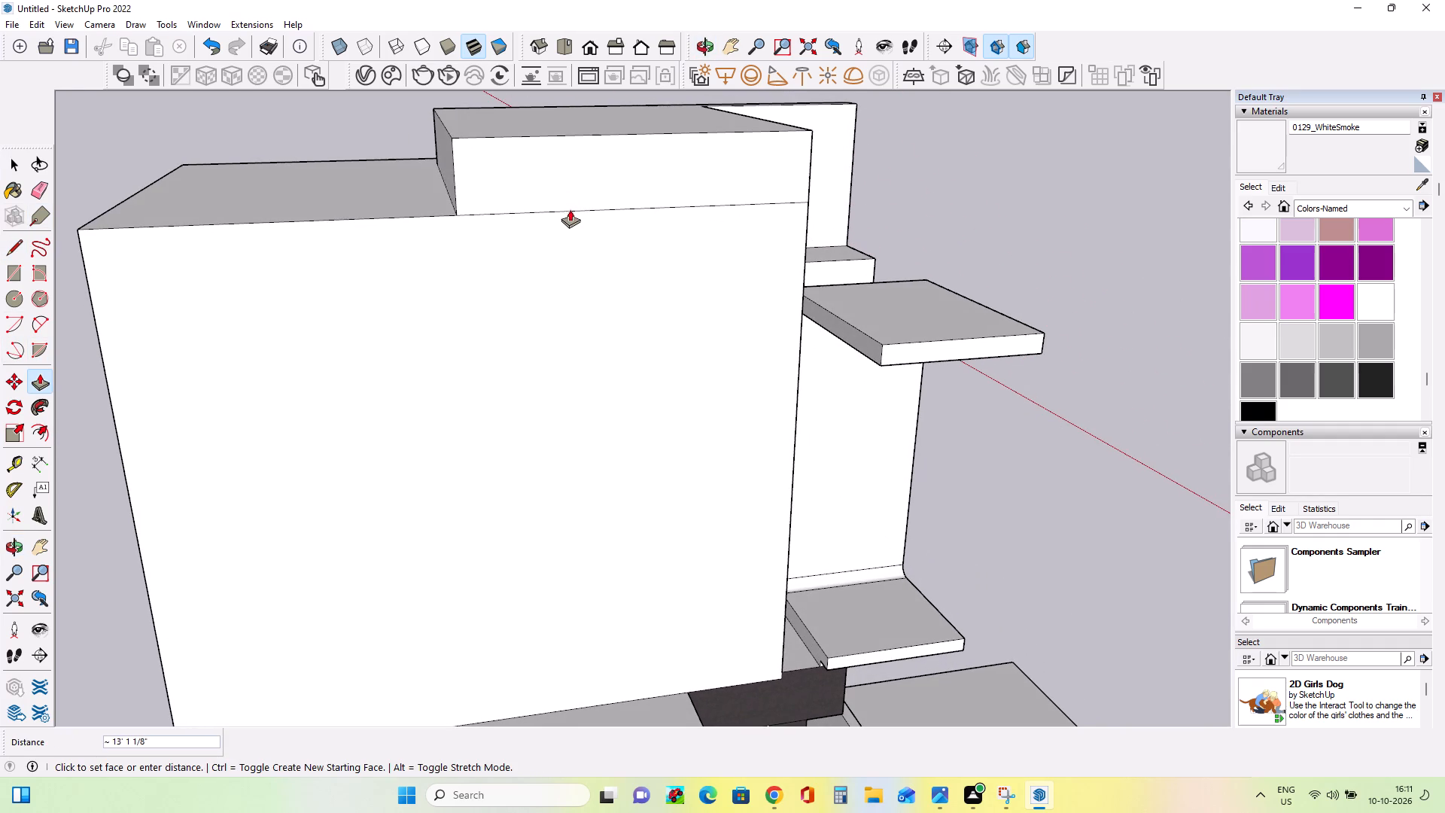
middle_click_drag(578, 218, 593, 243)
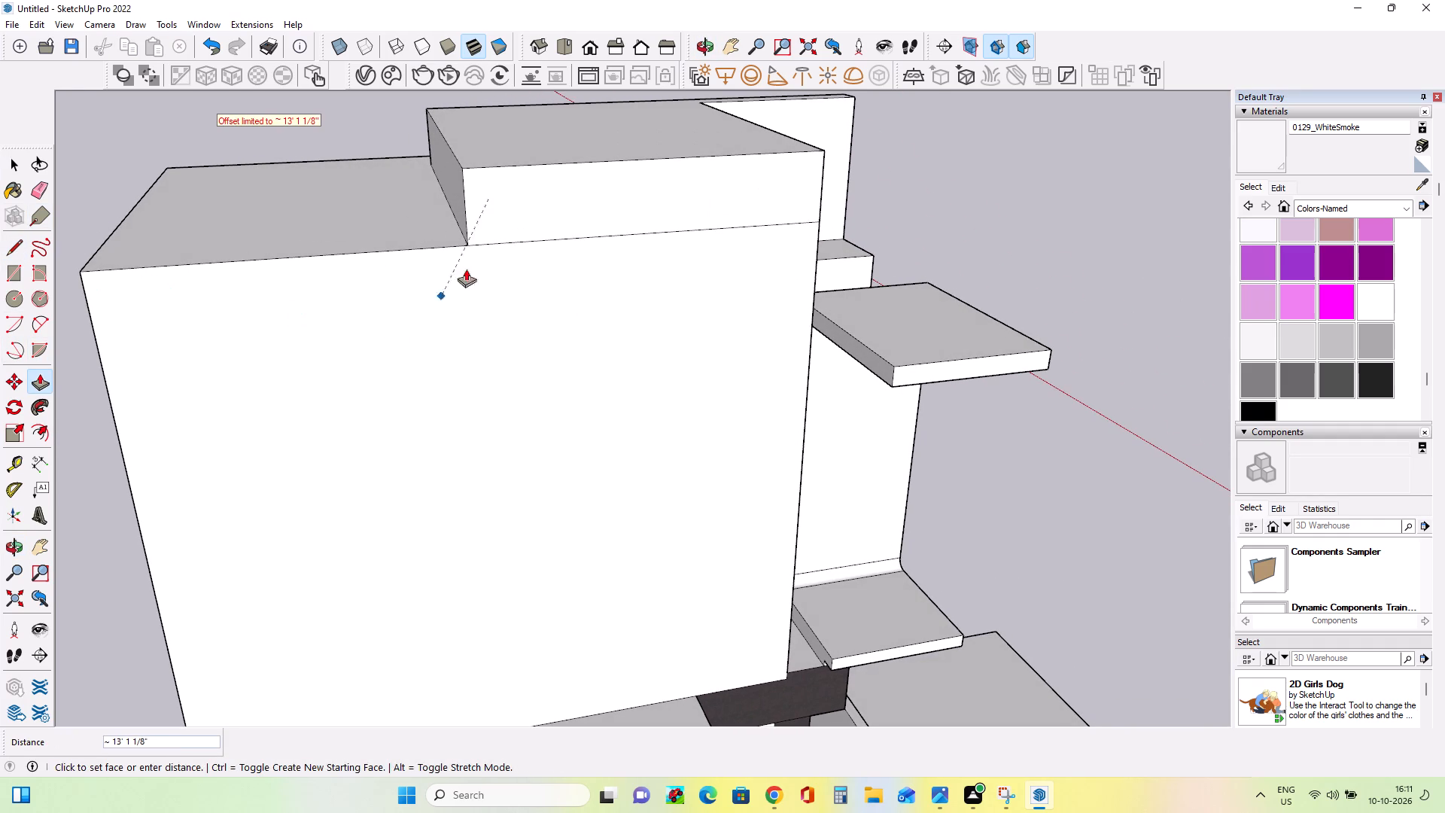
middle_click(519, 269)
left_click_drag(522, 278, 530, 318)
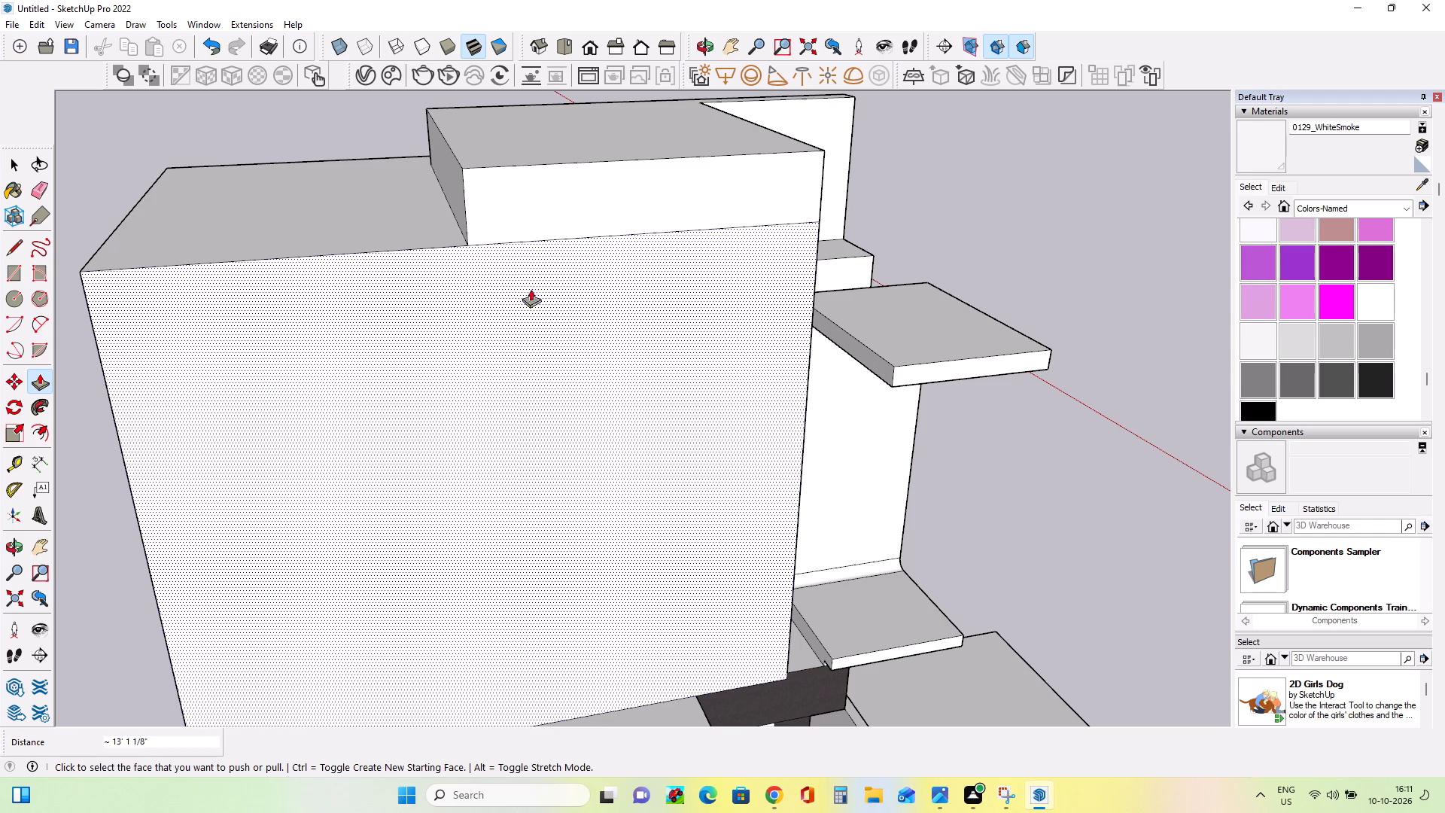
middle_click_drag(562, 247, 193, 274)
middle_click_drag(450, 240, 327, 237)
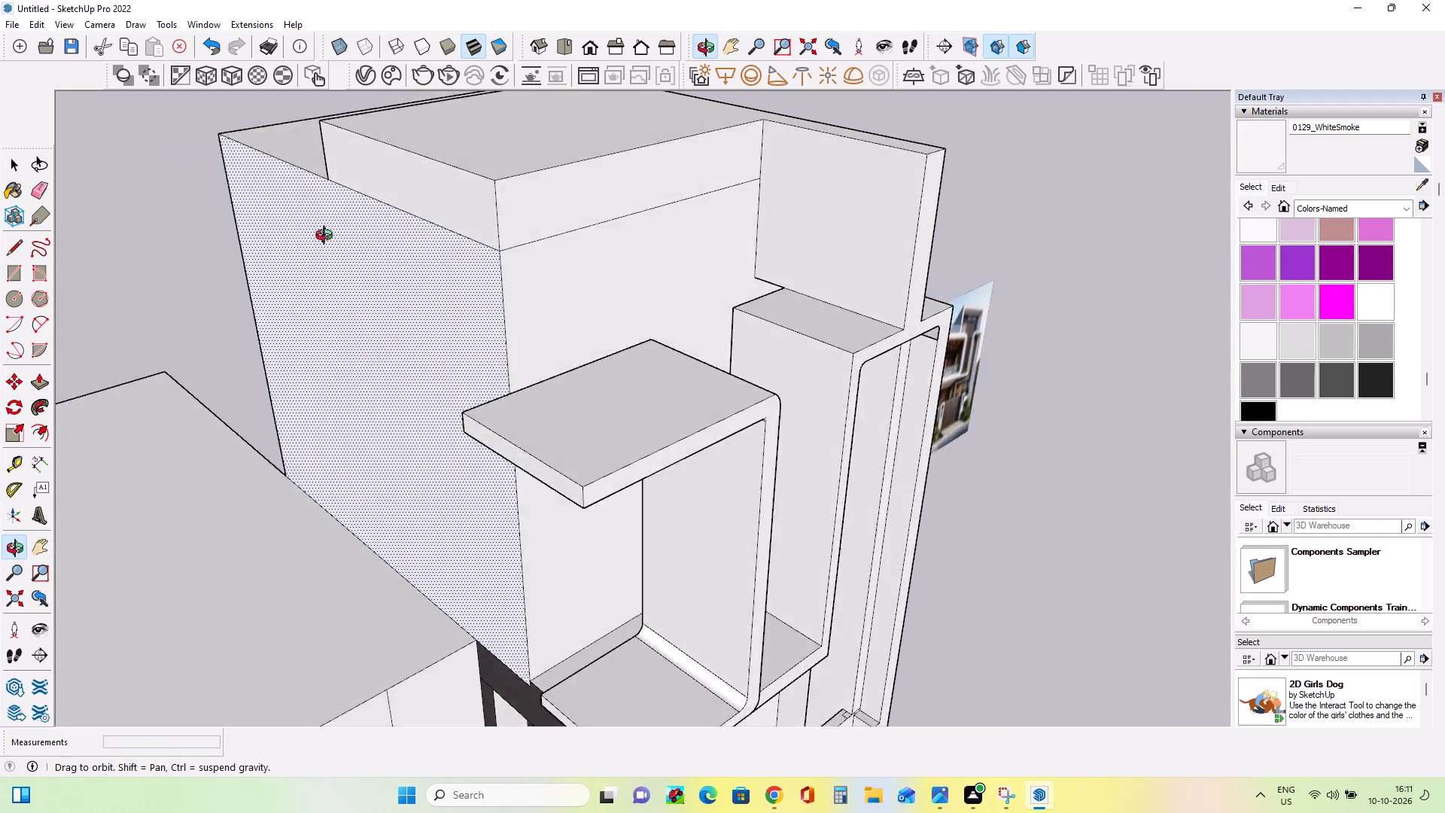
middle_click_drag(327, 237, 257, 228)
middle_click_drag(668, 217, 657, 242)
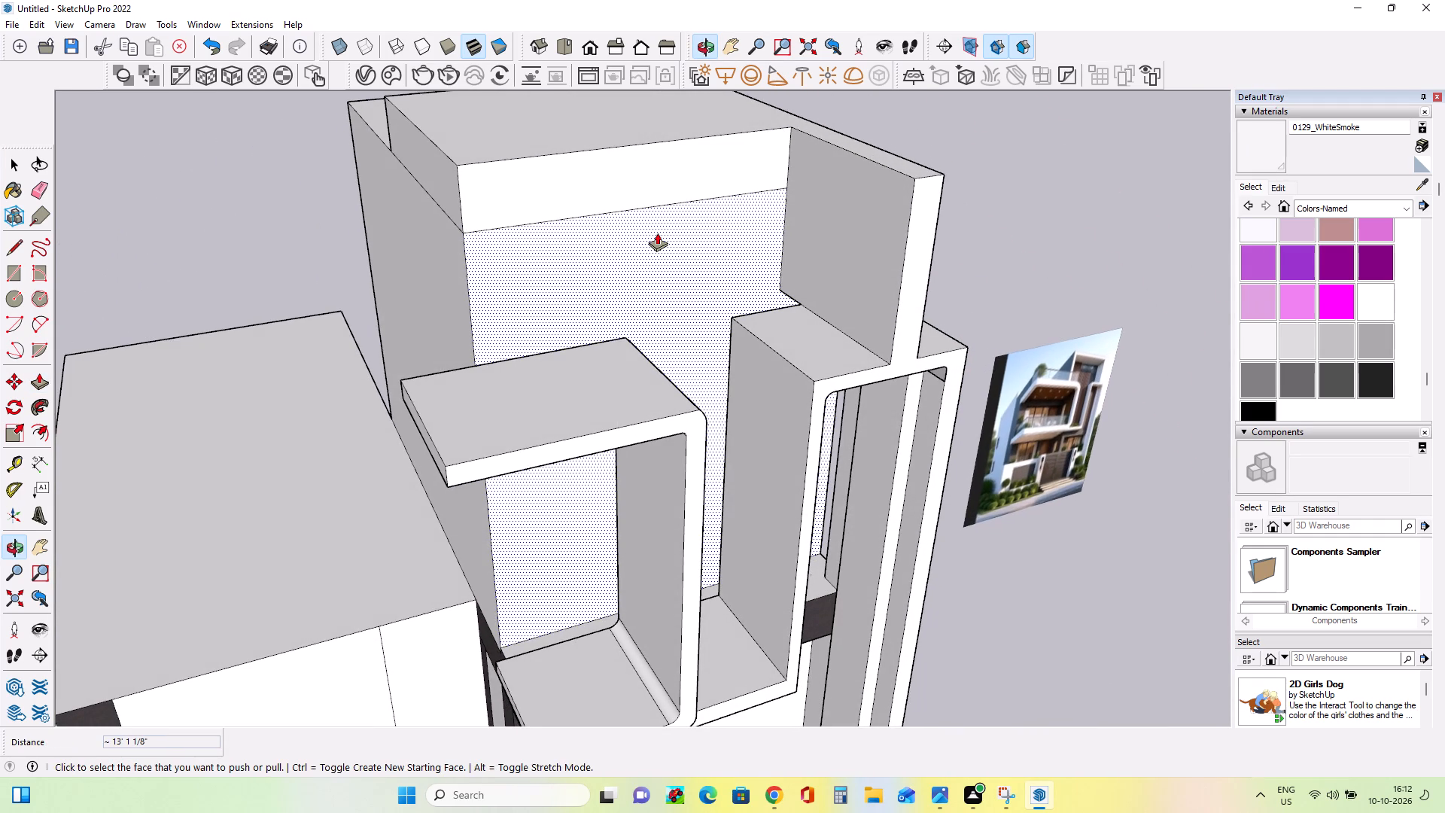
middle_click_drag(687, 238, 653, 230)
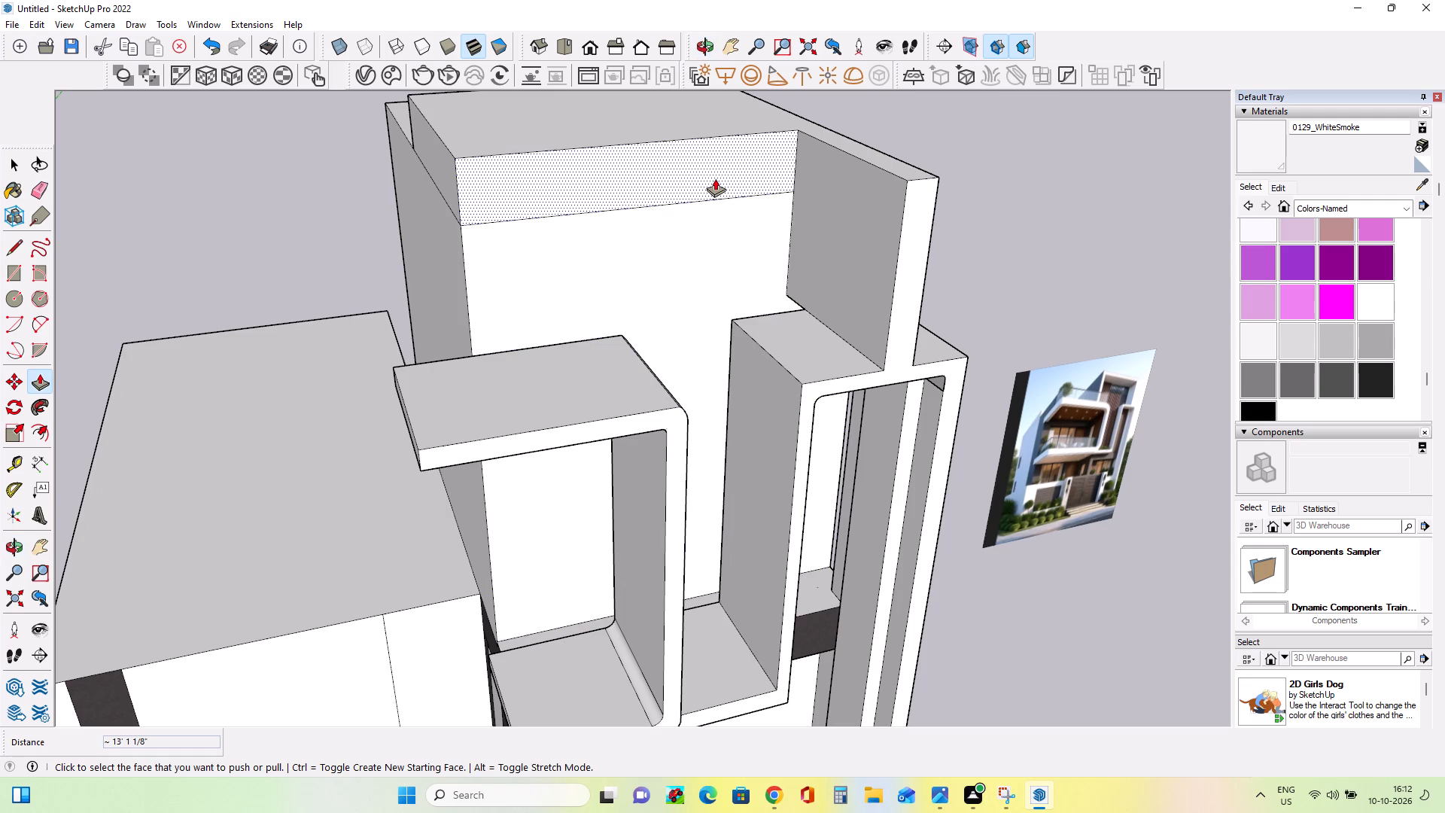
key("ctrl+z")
Draw a rectangle 2' 4 9/16" by about 10 1/16" on the raised wall's inner side at the roof's front corner.
middle_click_drag(718, 167, 787, 171)
left_click(18, 279)
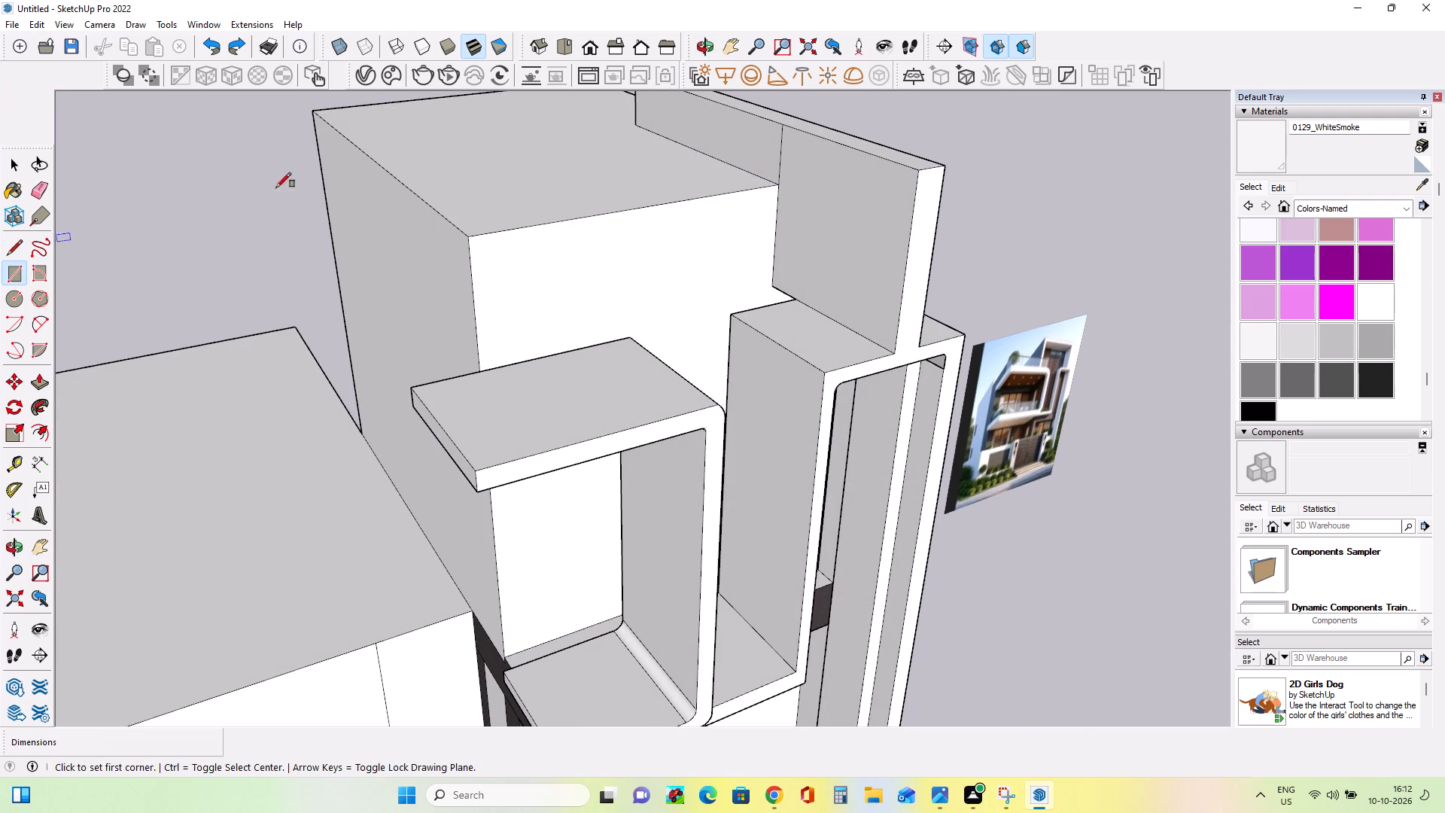
left_click(780, 184)
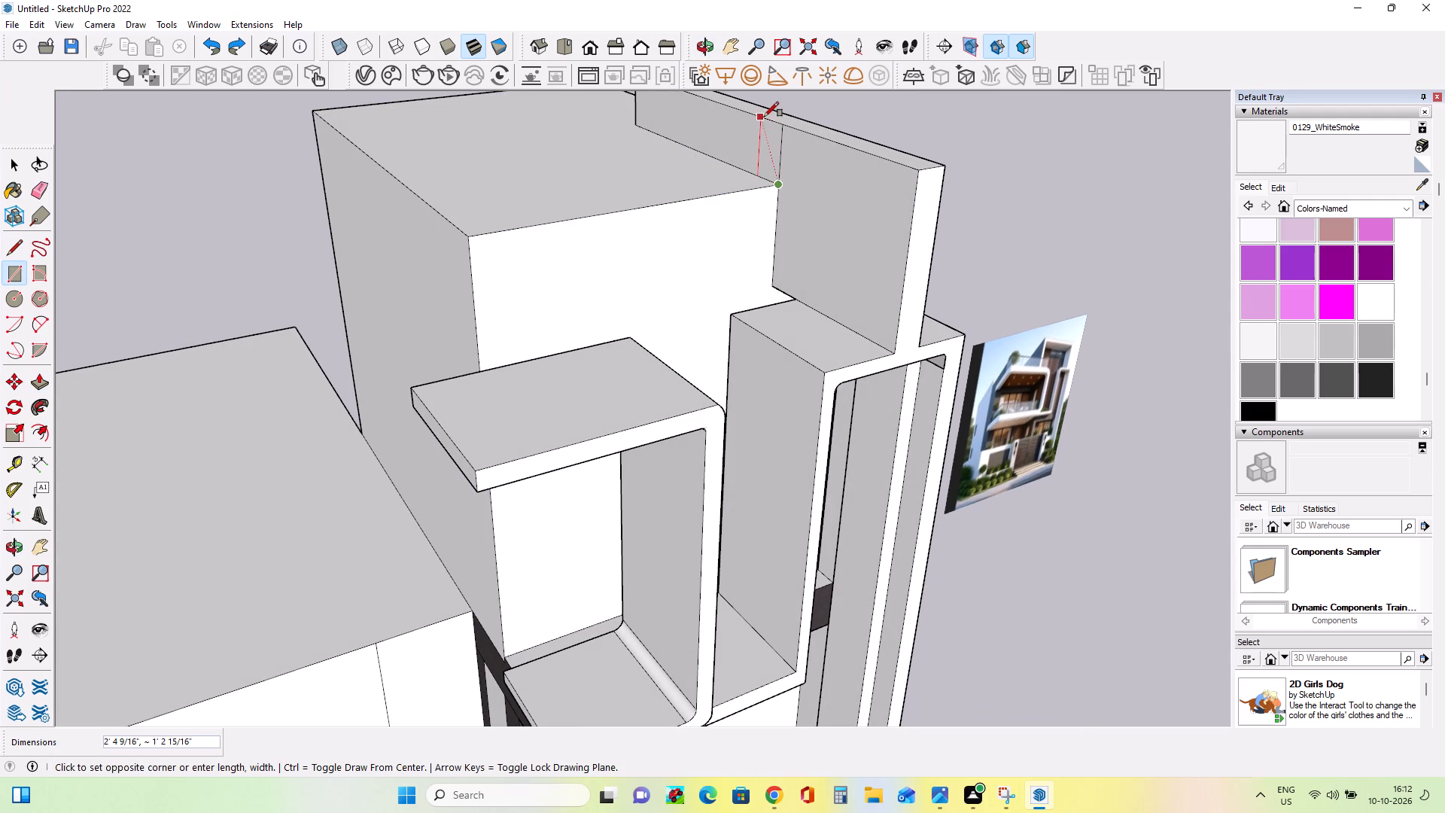
left_click(768, 125)
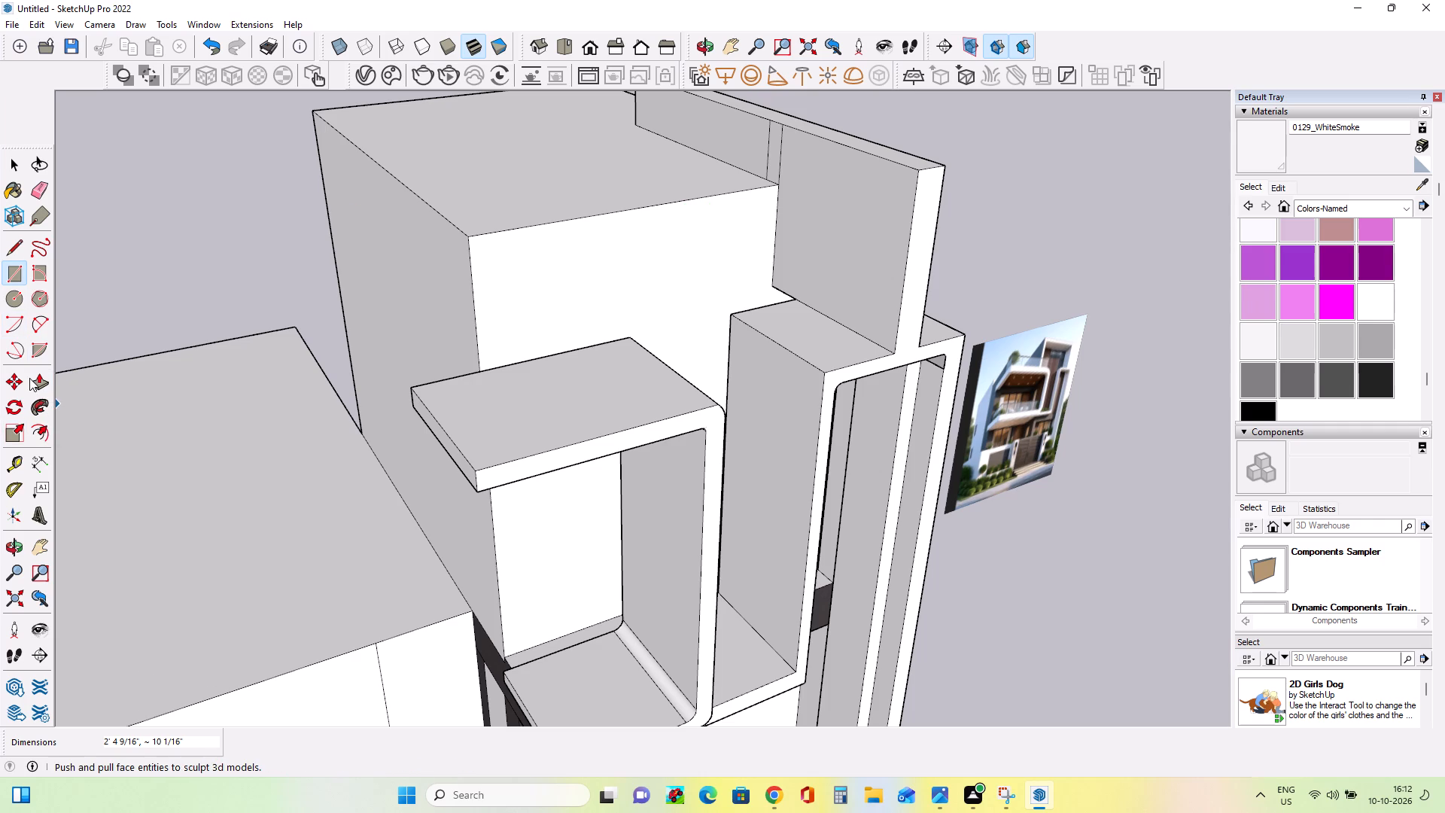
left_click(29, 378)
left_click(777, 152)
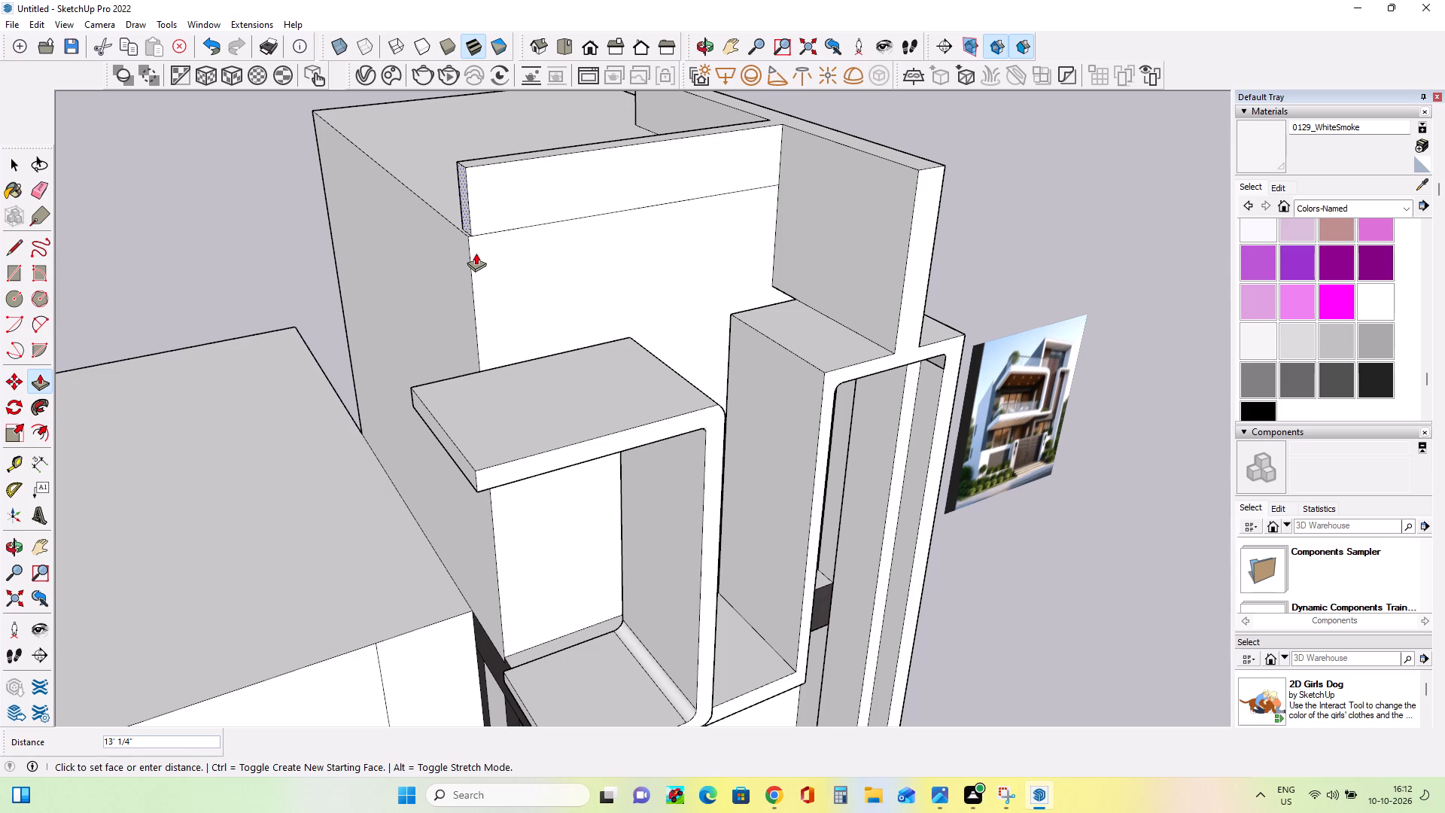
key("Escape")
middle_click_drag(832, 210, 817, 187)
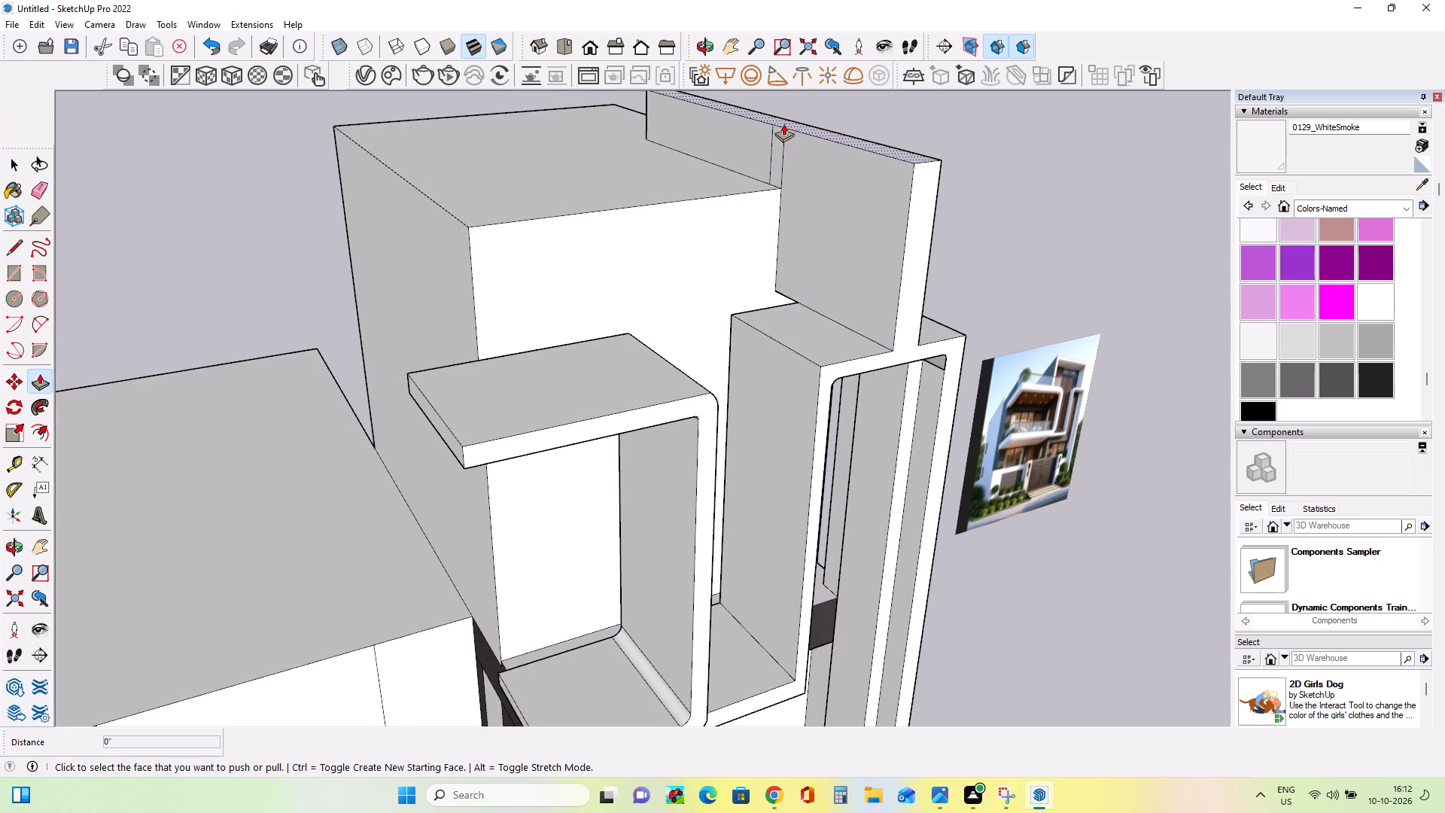
Undo the small rectangle and the vertical line on the raised wall's inner side at the roof's front corner.
middle_click_drag(814, 180, 843, 201)
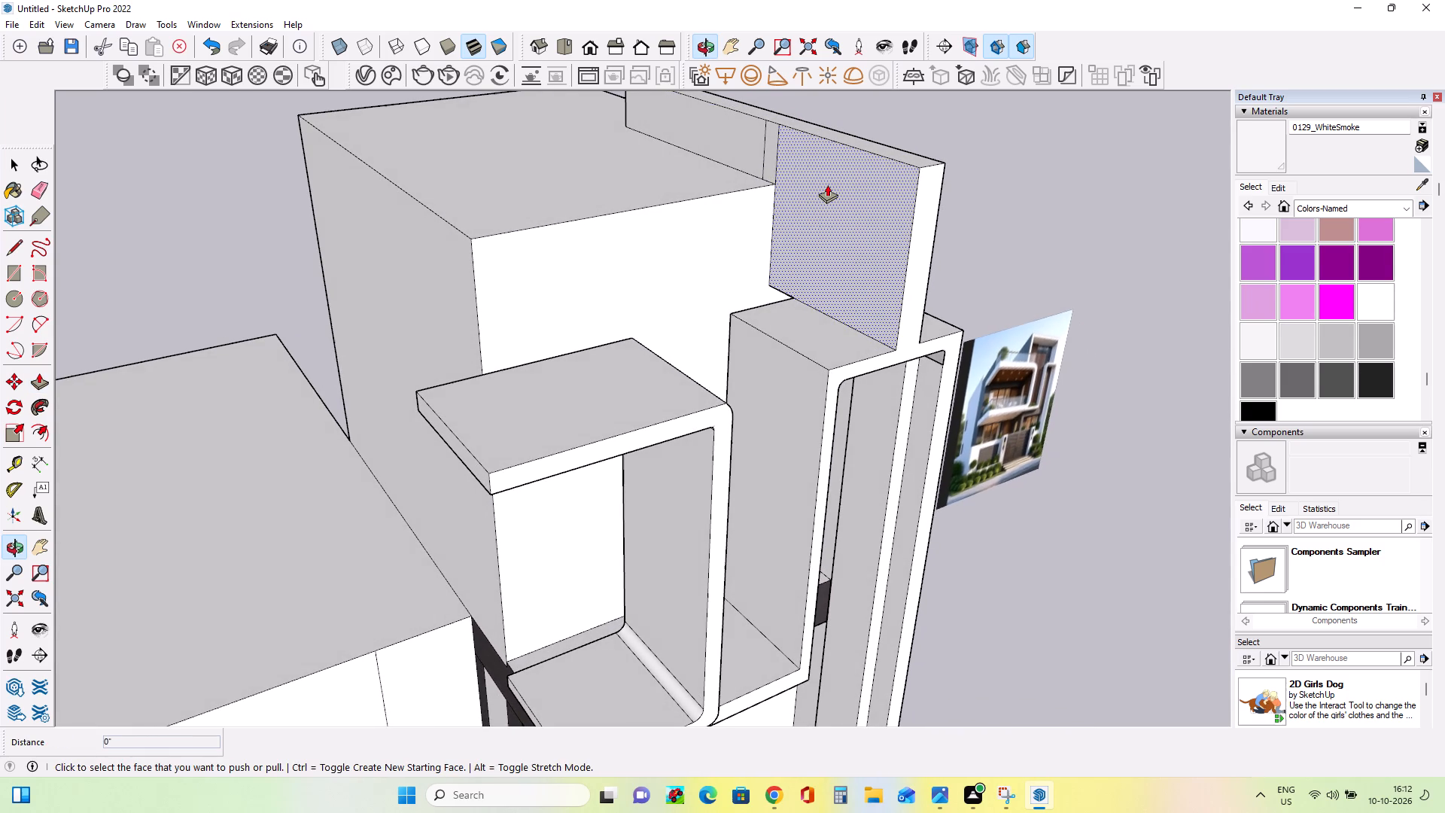
key("ctrl+z")
key("ctrl+z")
middle_click_drag(827, 184, 826, 184)
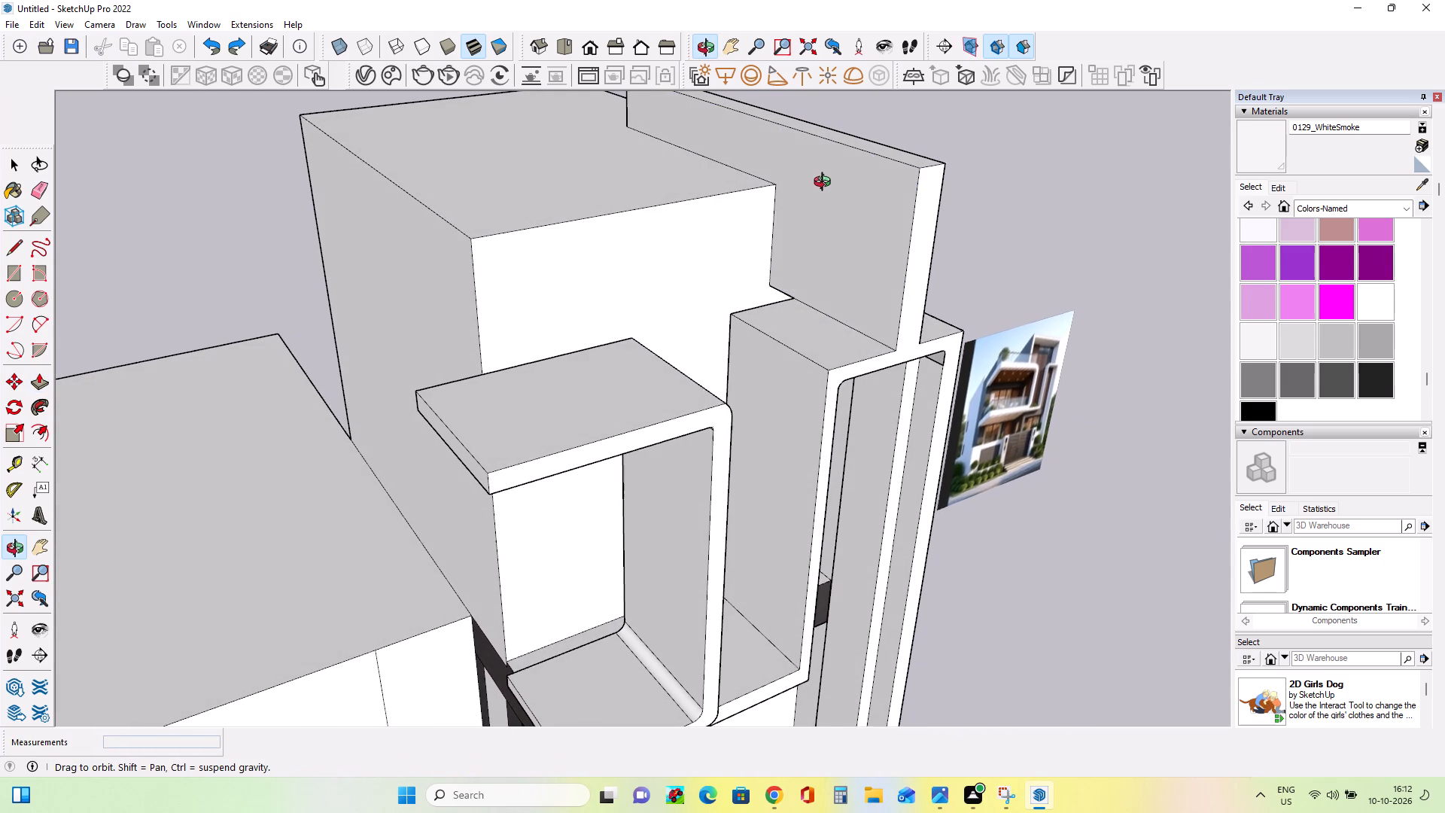
middle_click_drag(826, 184, 818, 184)
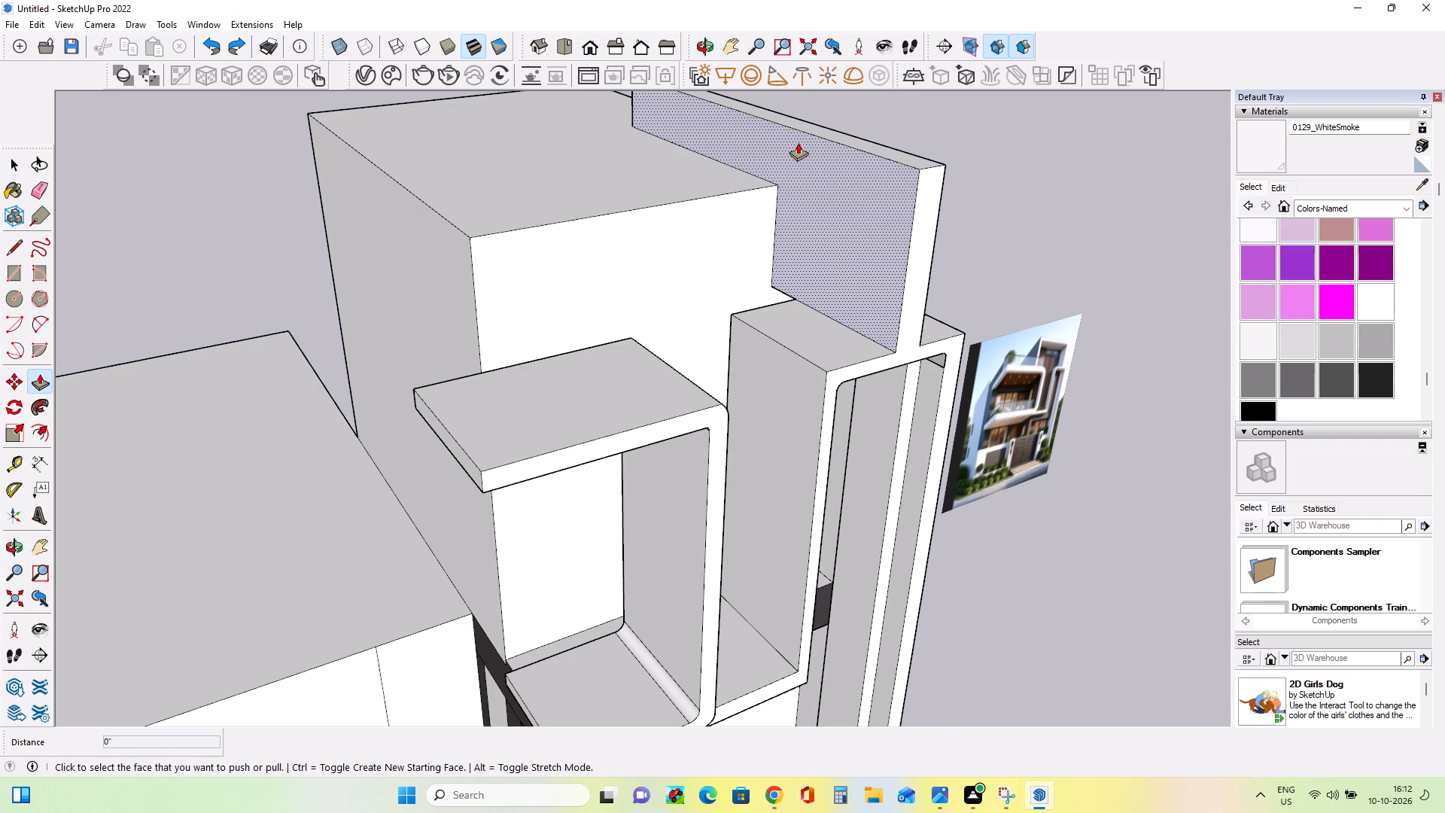
middle_click_drag(925, 201, 834, 149)
middle_click_drag(893, 217, 922, 231)
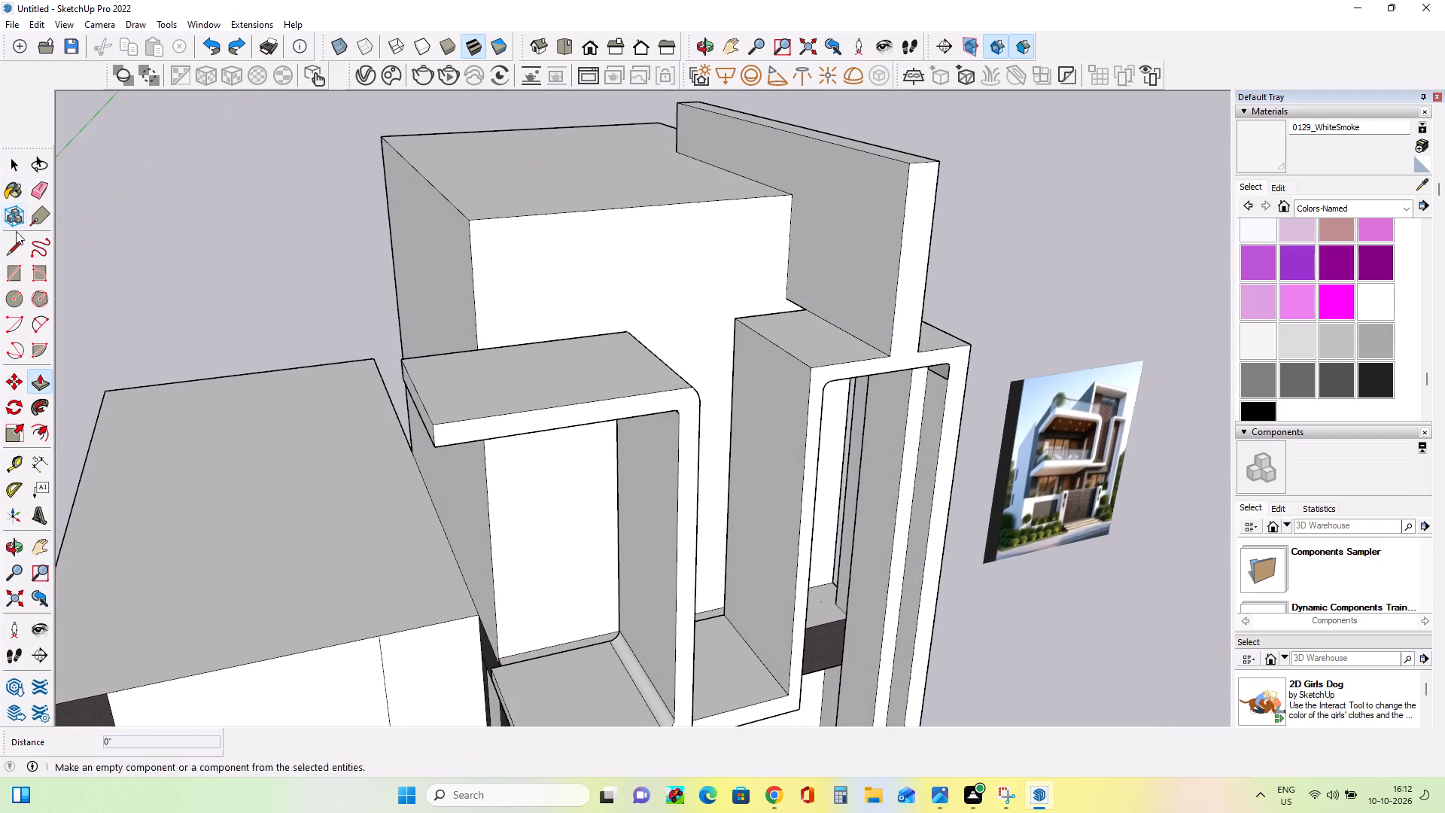
Draw a narrow rectangular strip along the top of the raised wall's inner side, from its front corner to its rear end.
left_click(13, 276)
left_click(676, 108)
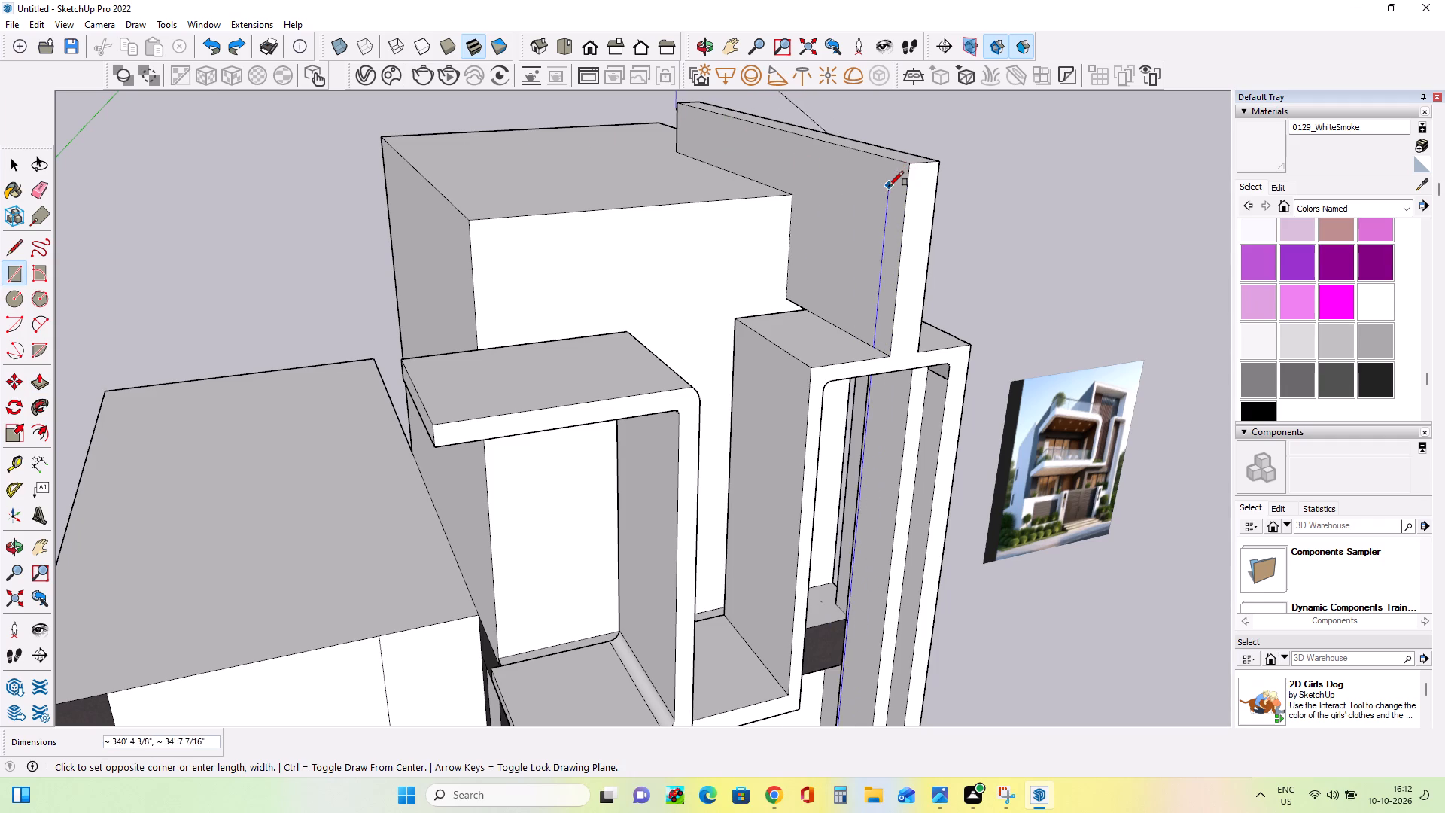
key("Escape")
left_click_drag(908, 166, 899, 168)
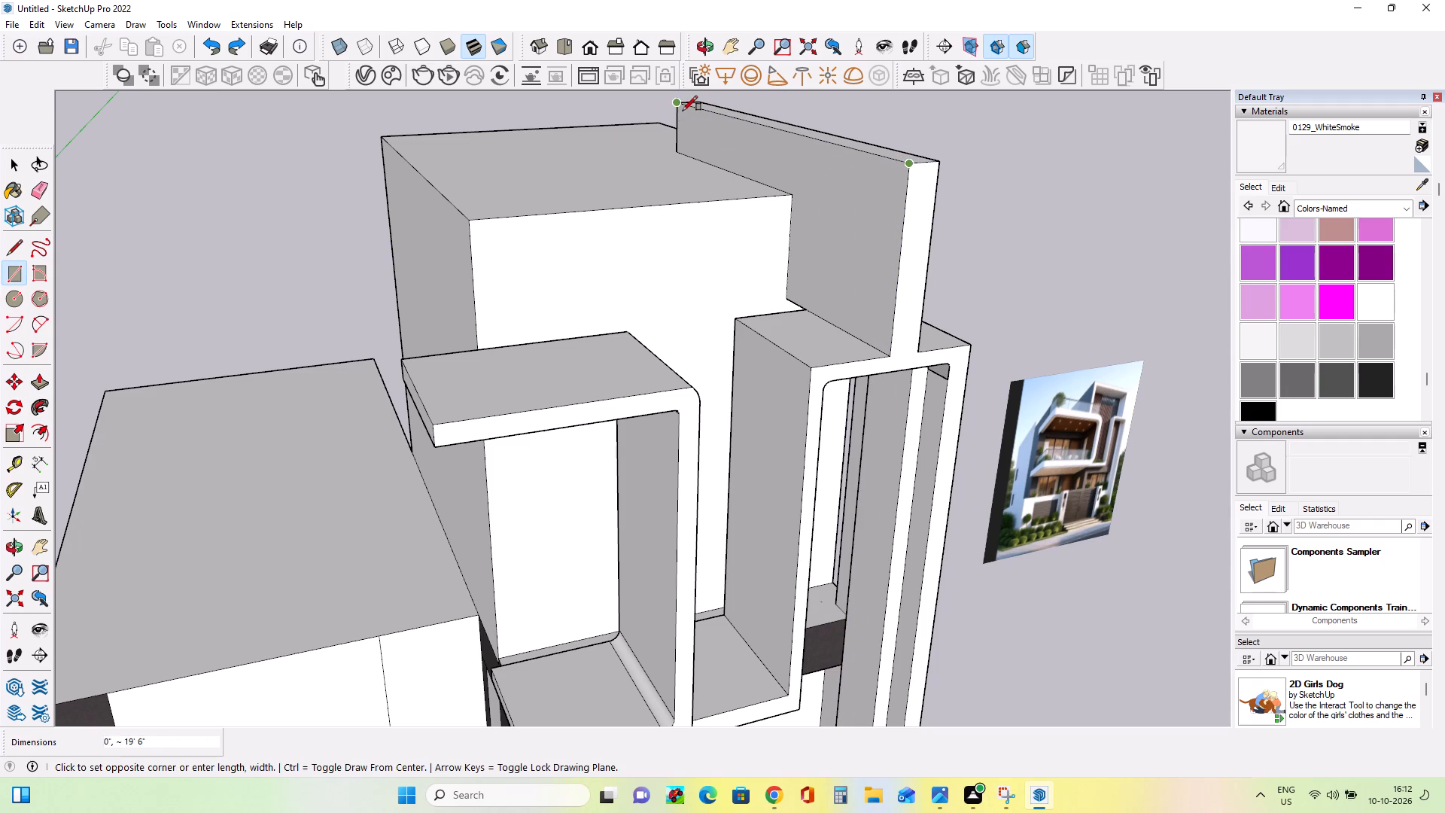
scroll(680, 122, "up", 5)
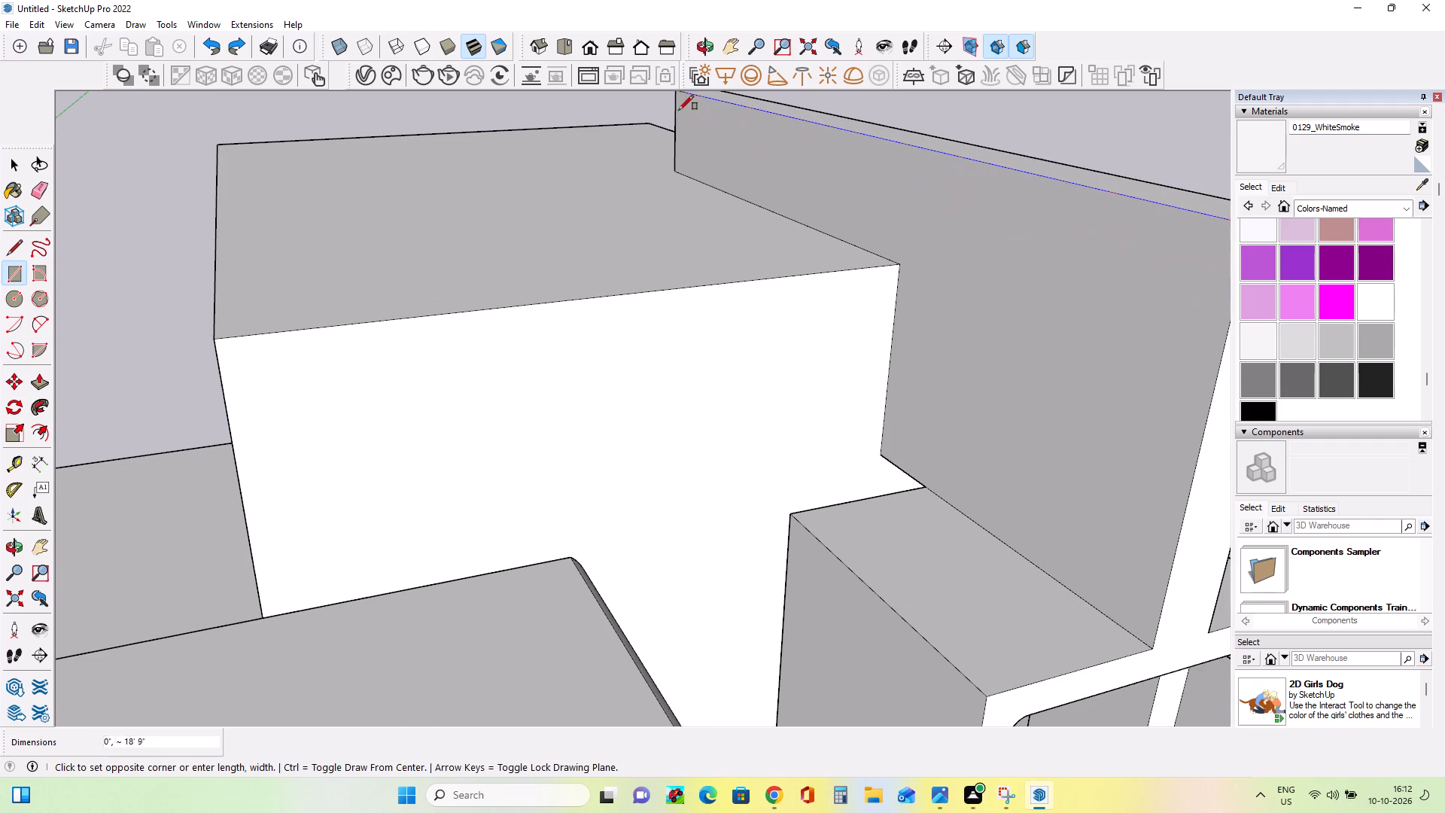
left_click(672, 112)
scroll(670, 172, "down", 2)
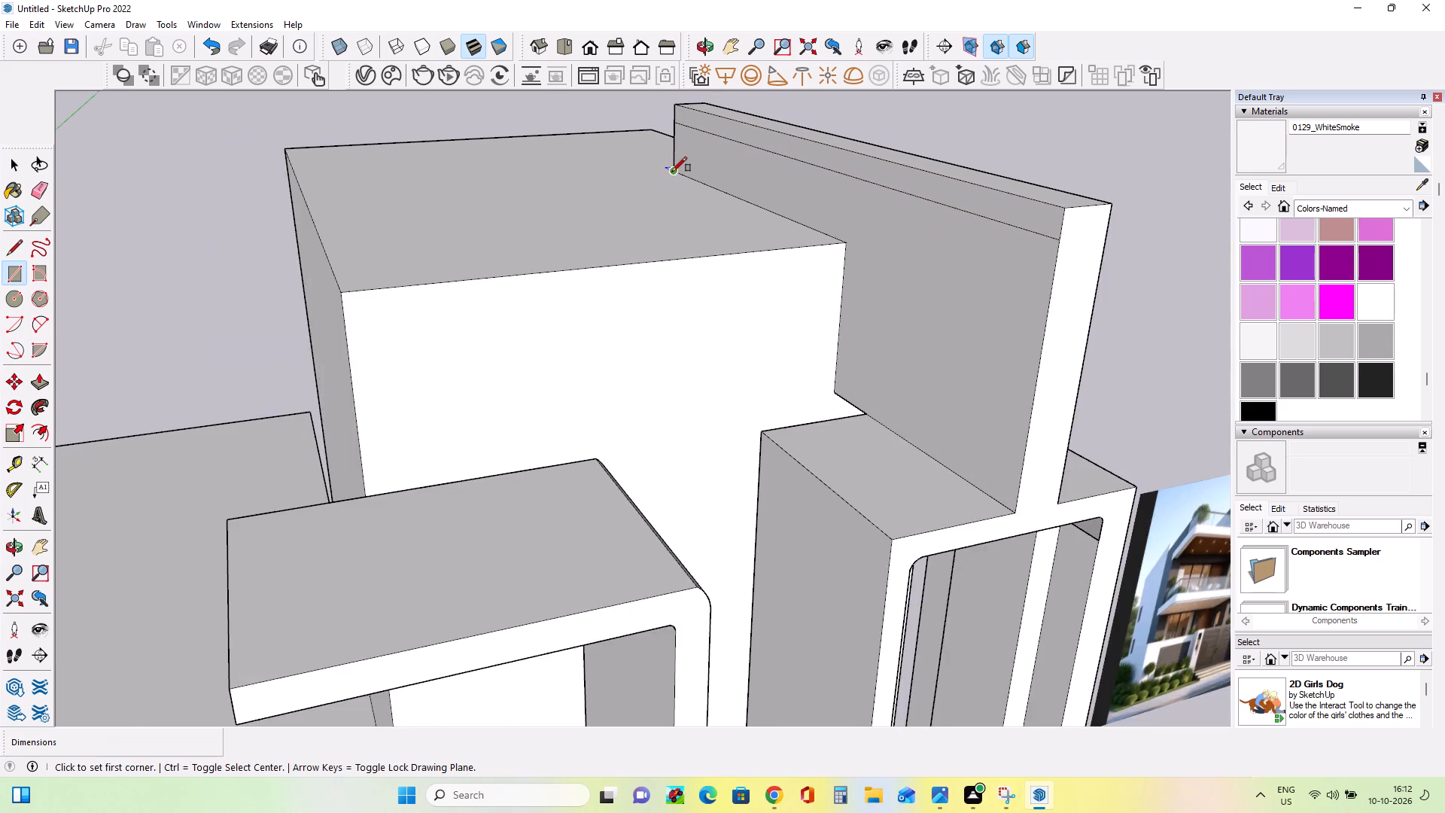
scroll(672, 172, "down", 3)
scroll(710, 105, "down", 3)
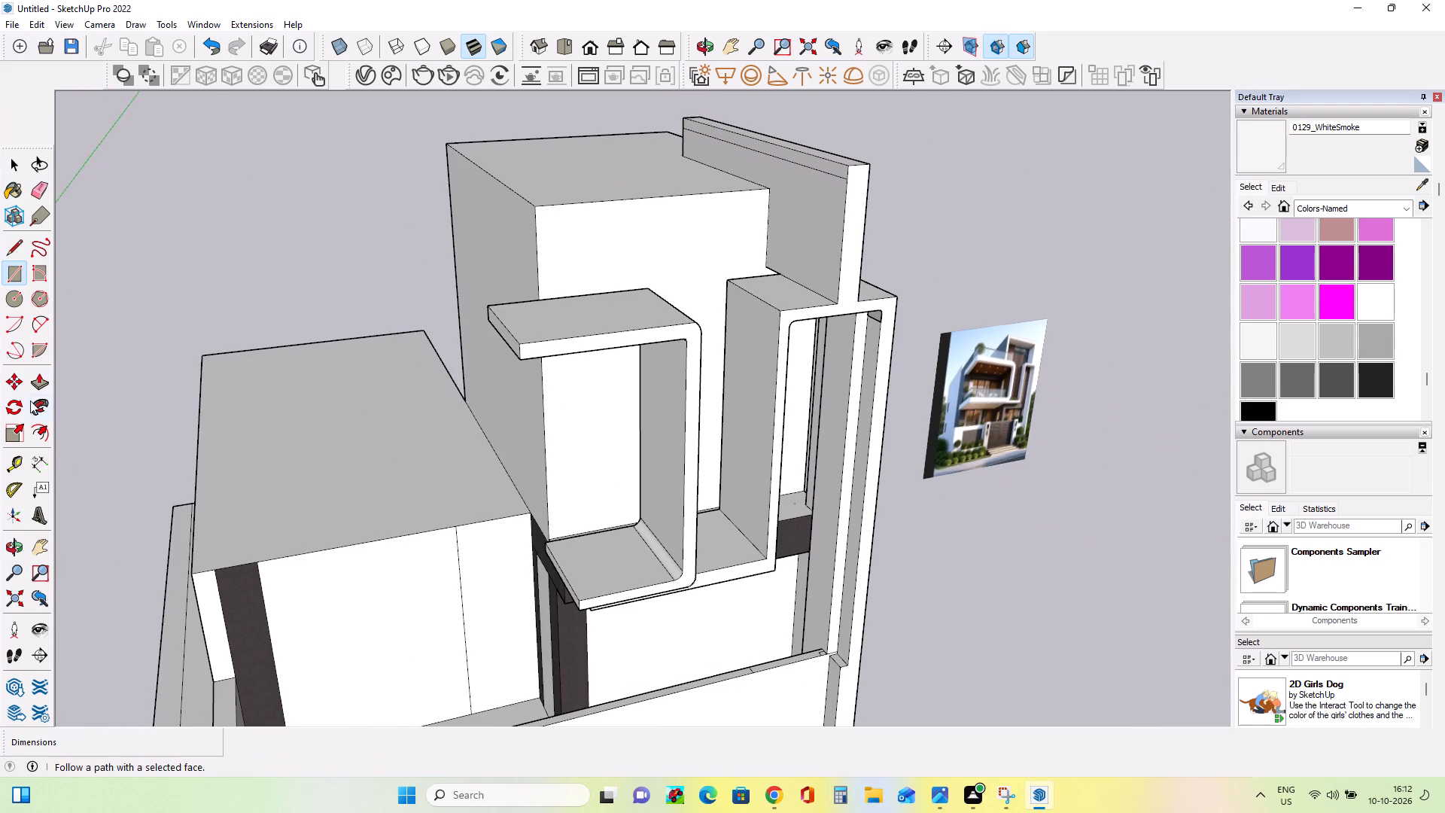
Push/Pull the top strip about 13' 1 1/8" across the upper volume as an overhead slab, and check it from several angles.
left_click(35, 390)
left_click(756, 151)
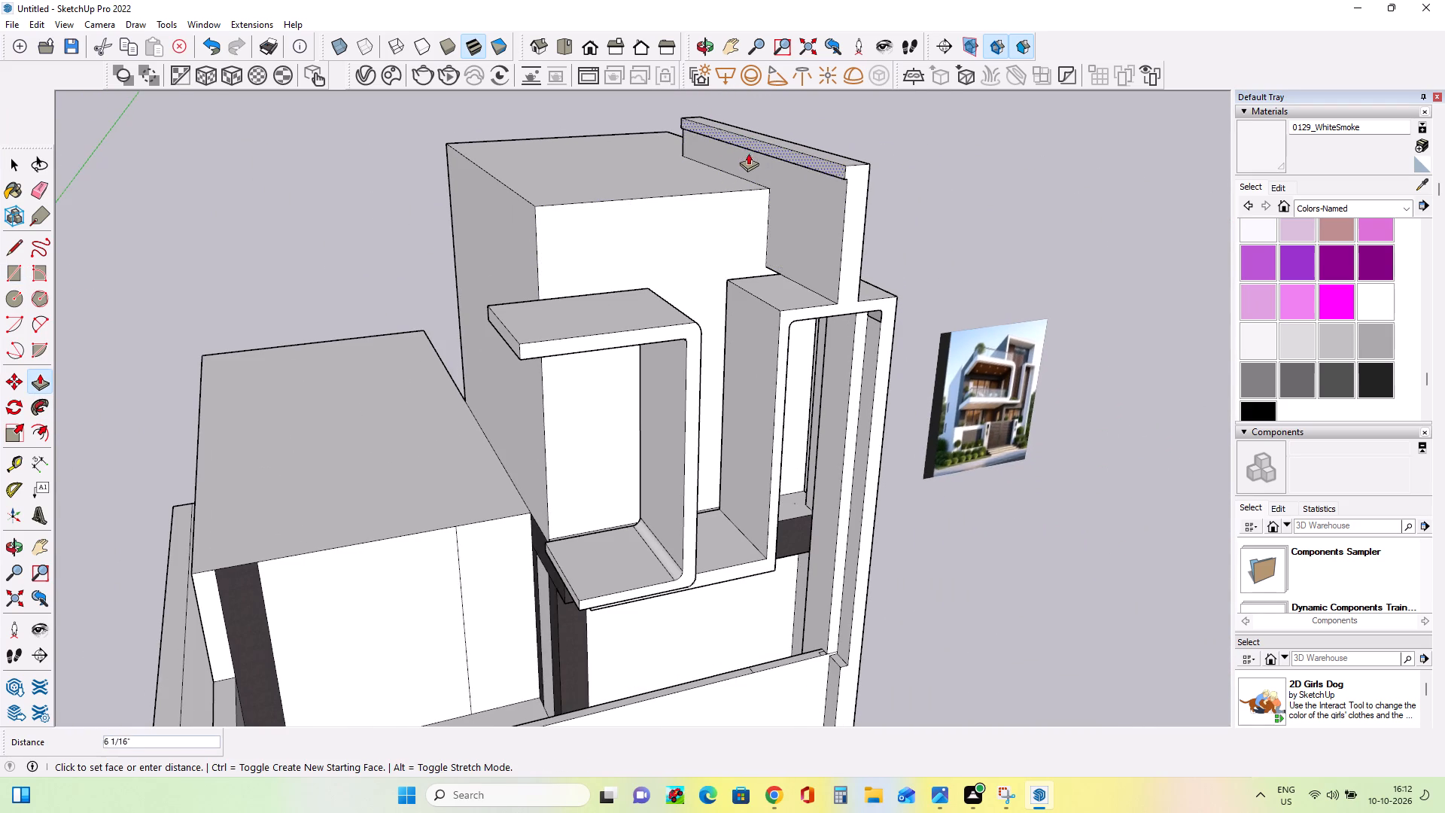
left_click(485, 216)
middle_click_drag(542, 253, 782, 225)
middle_click_drag(736, 221, 436, 212)
middle_click_drag(479, 218, 485, 229)
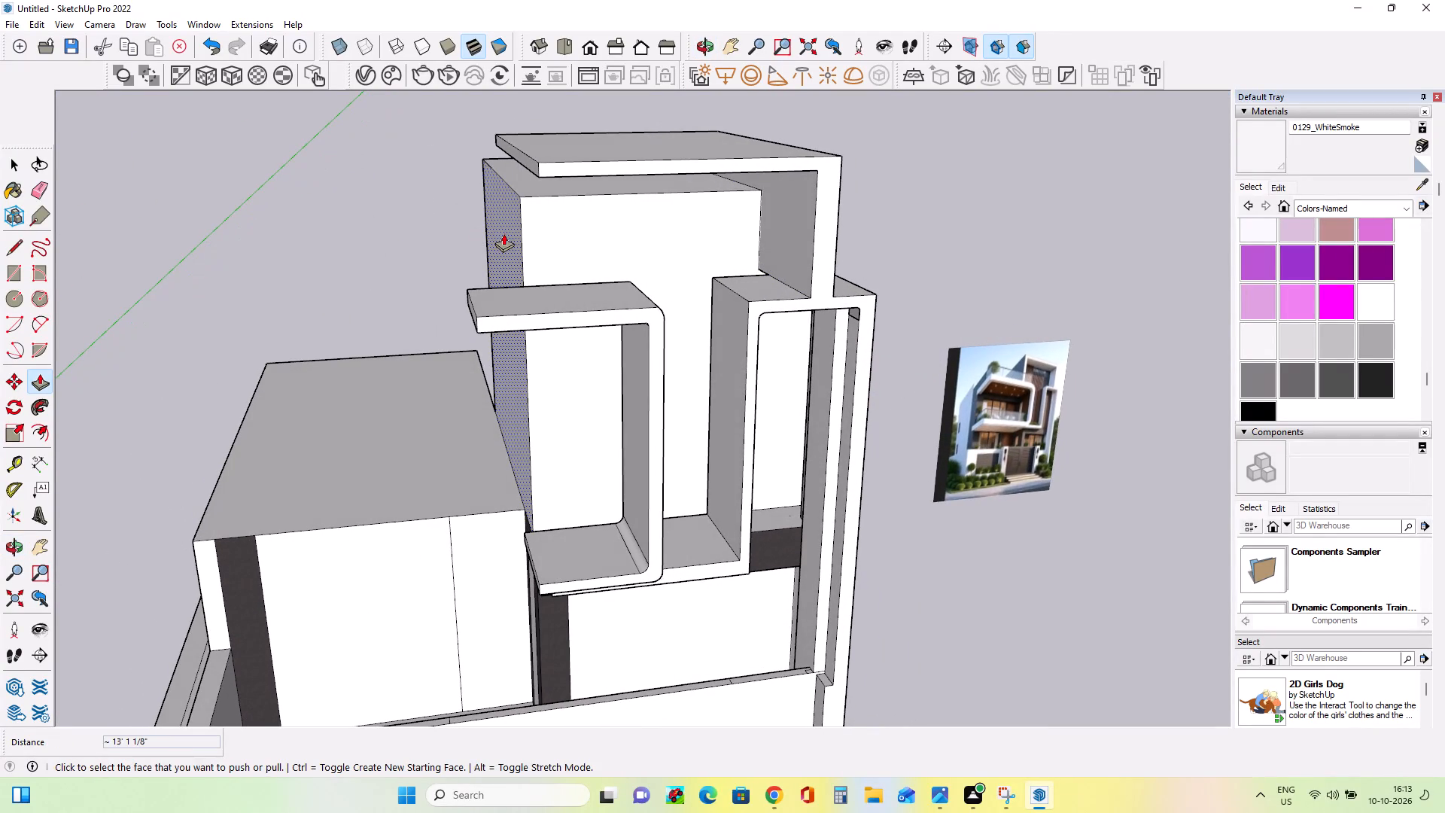
middle_click_drag(564, 226, 765, 230)
middle_click_drag(532, 222, 693, 146)
middle_click_drag(485, 168, 510, 155)
middle_click_drag(546, 220, 590, 282)
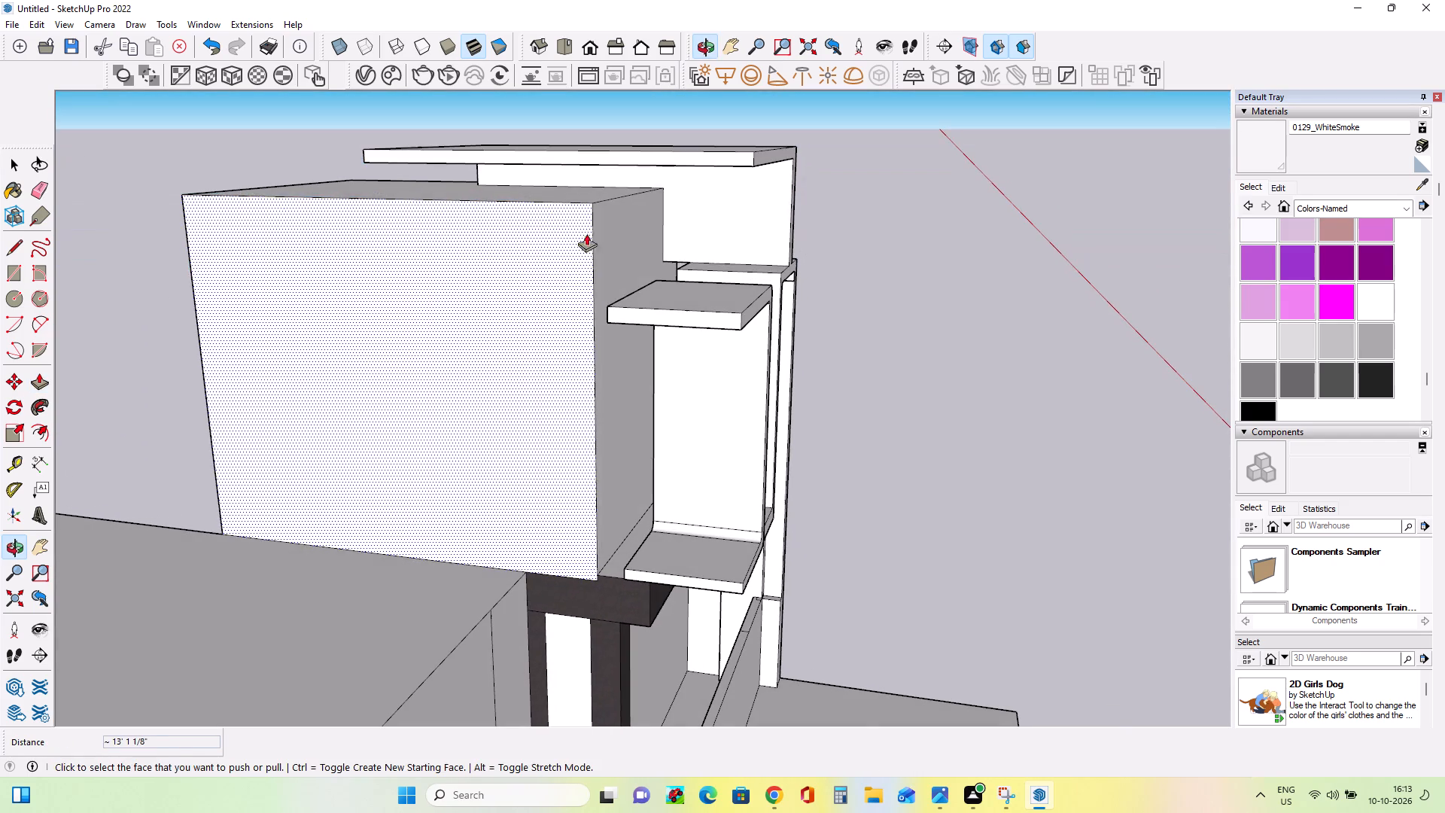
Extend the overhead slab's free end a further 12' 10 7/16" beyond the upper volume's side wall.
left_click(582, 157)
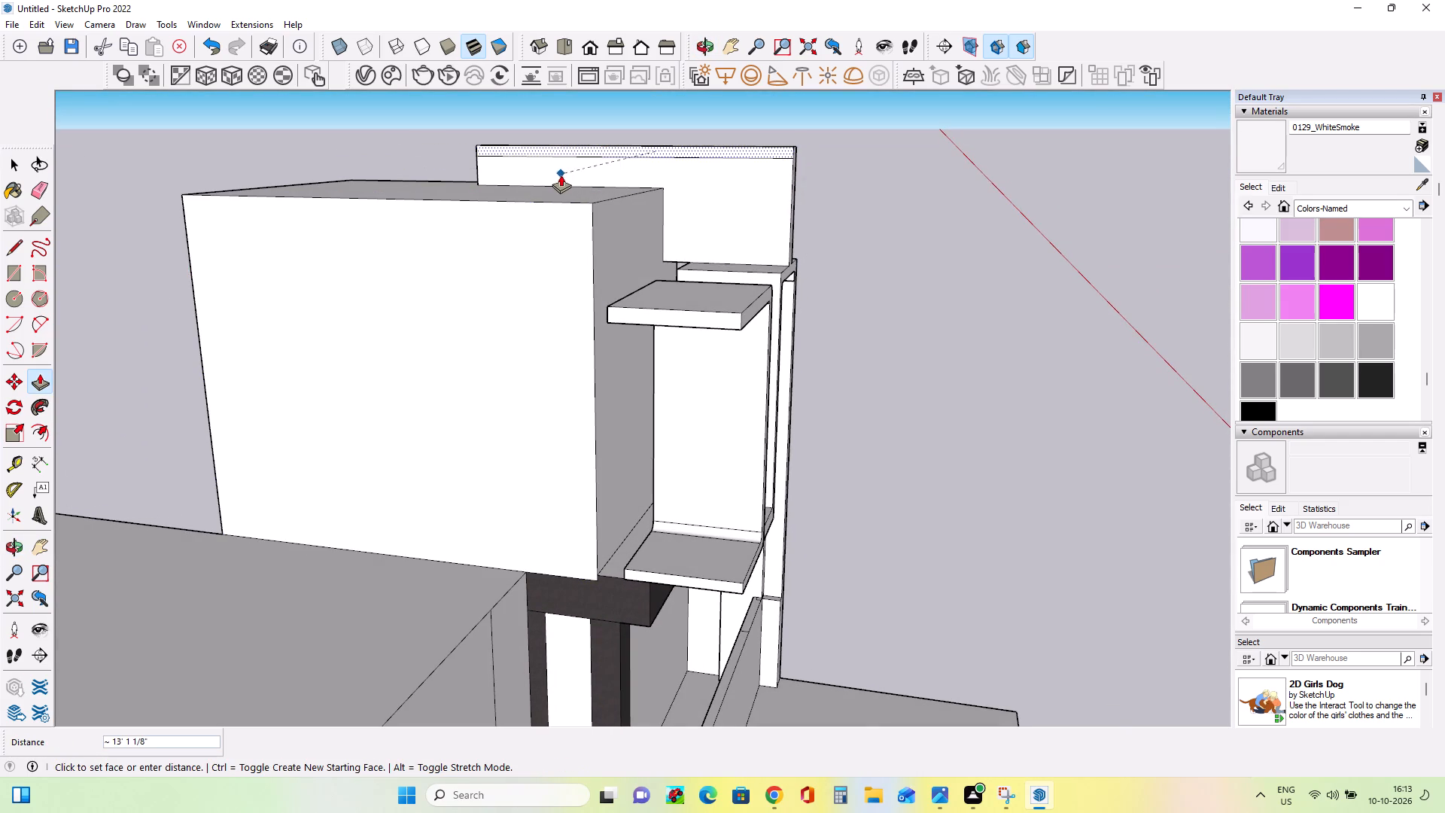
left_click(472, 221)
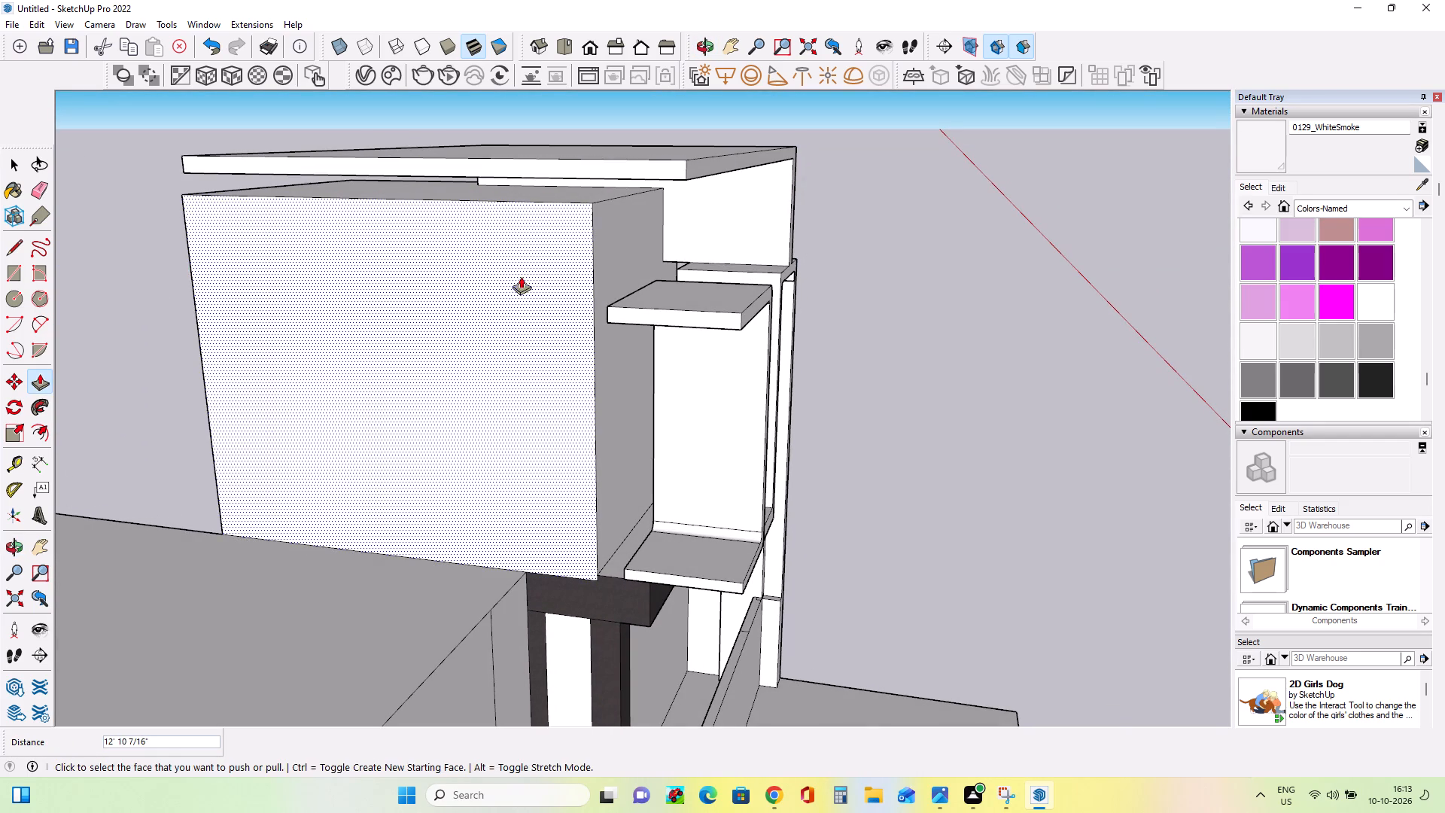
middle_click_drag(525, 278, 659, 231)
middle_click_drag(531, 539, 545, 564)
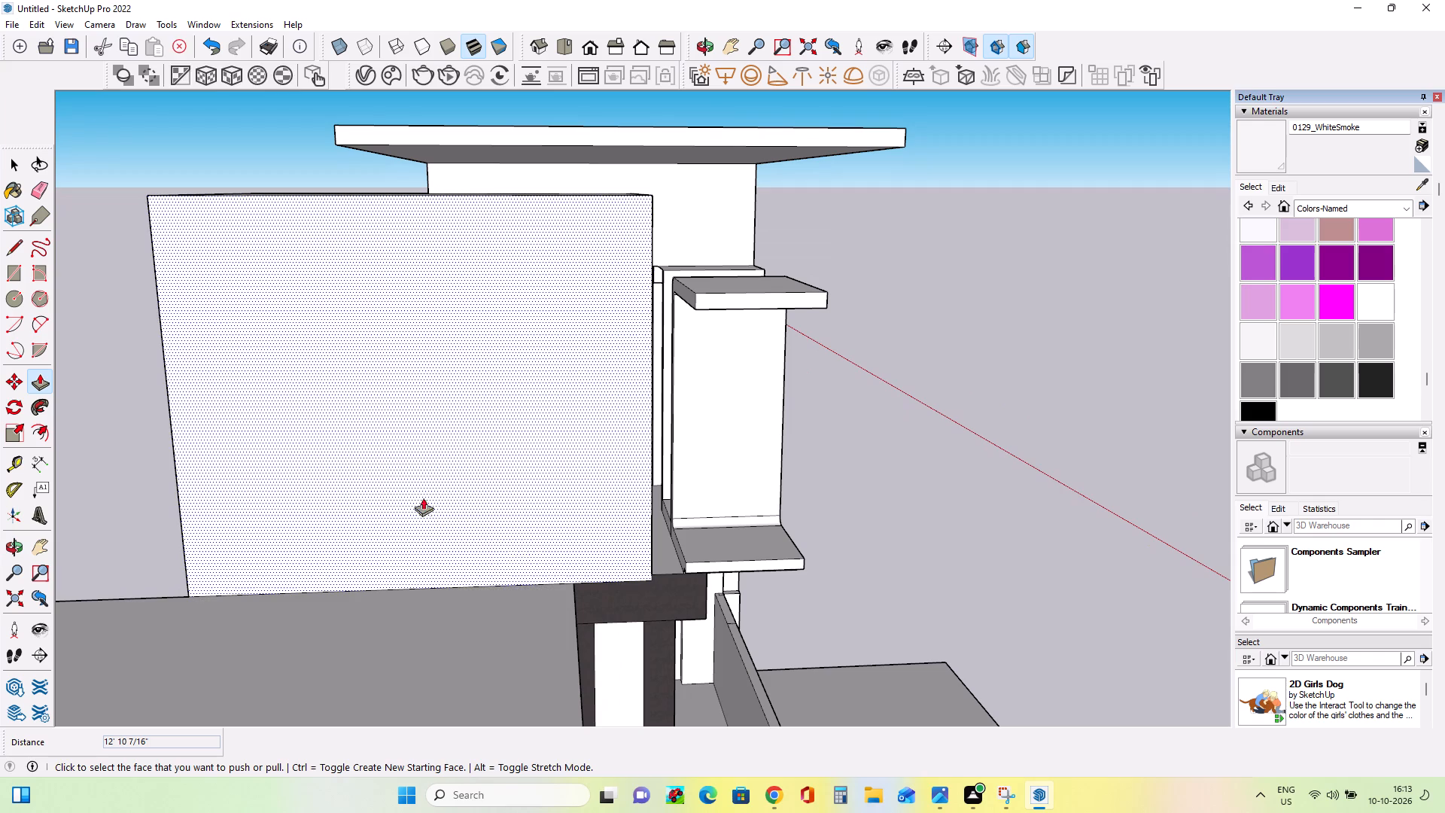
middle_click_drag(394, 375, 414, 376)
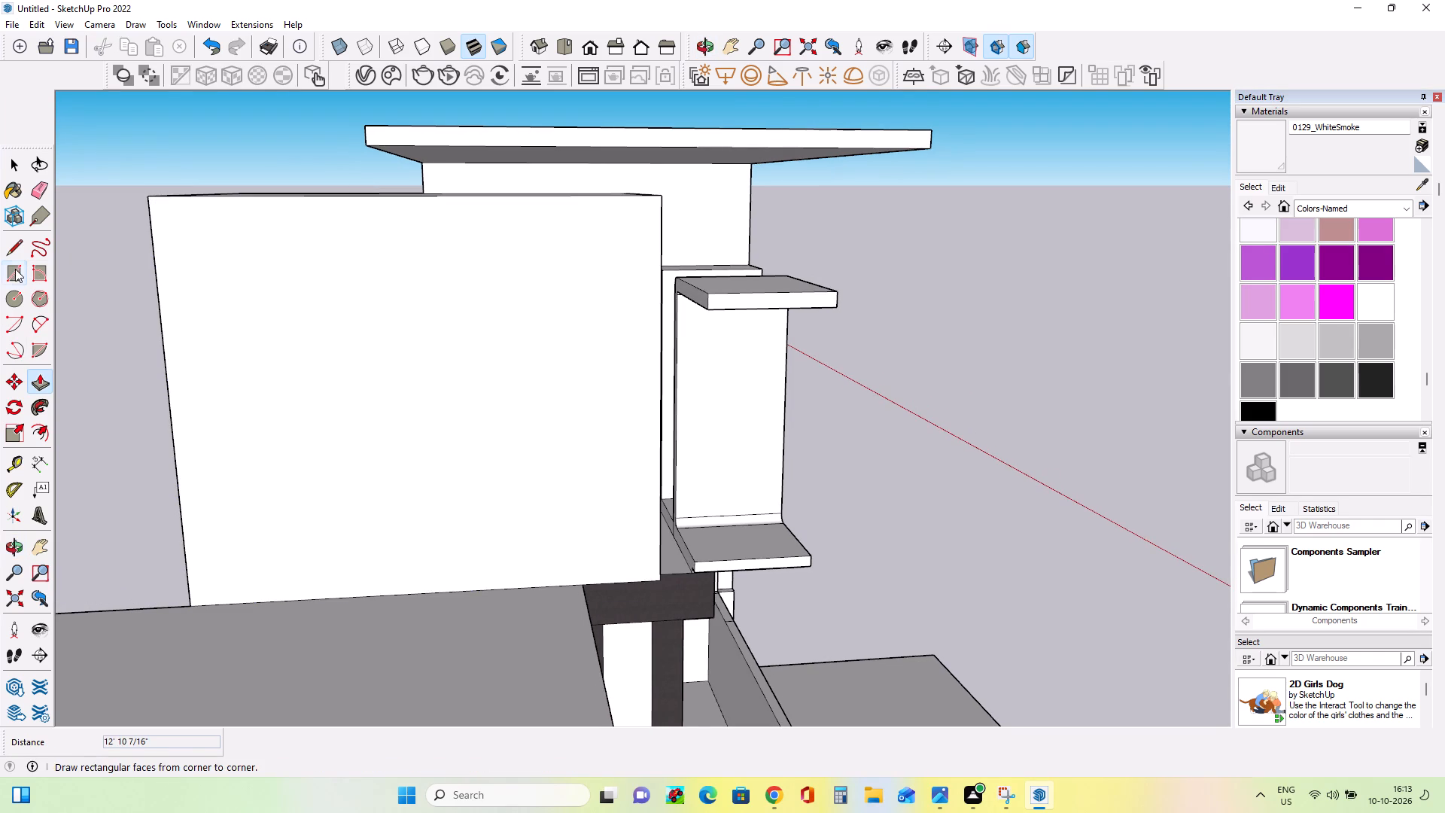
Draw a 12' 2 5/8" by 9 1/4" rectangle on the lower roof, along the upper volume's side wall from the front corner.
left_click(15, 269)
middle_click_drag(592, 581, 601, 645)
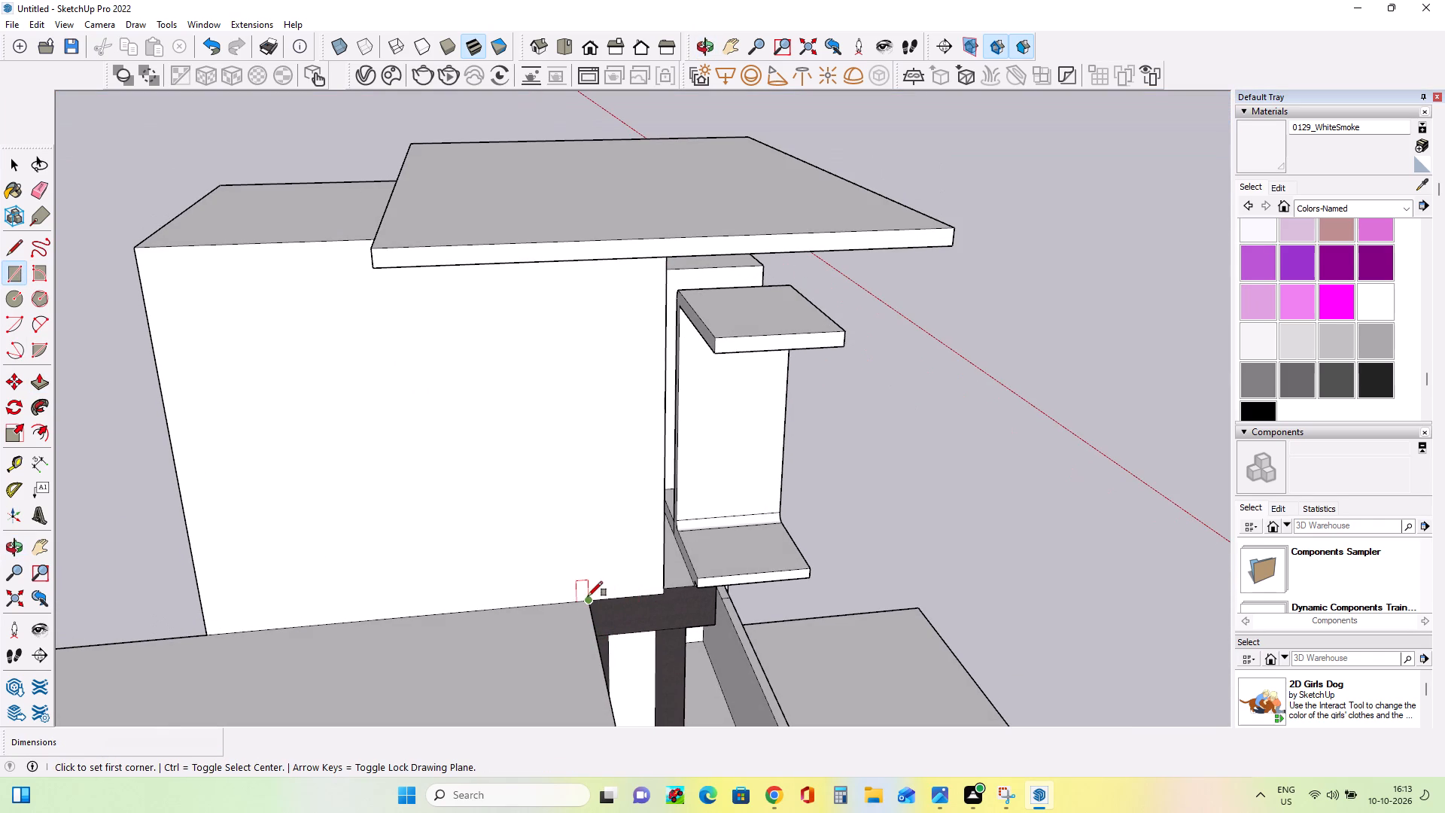
left_click(587, 595)
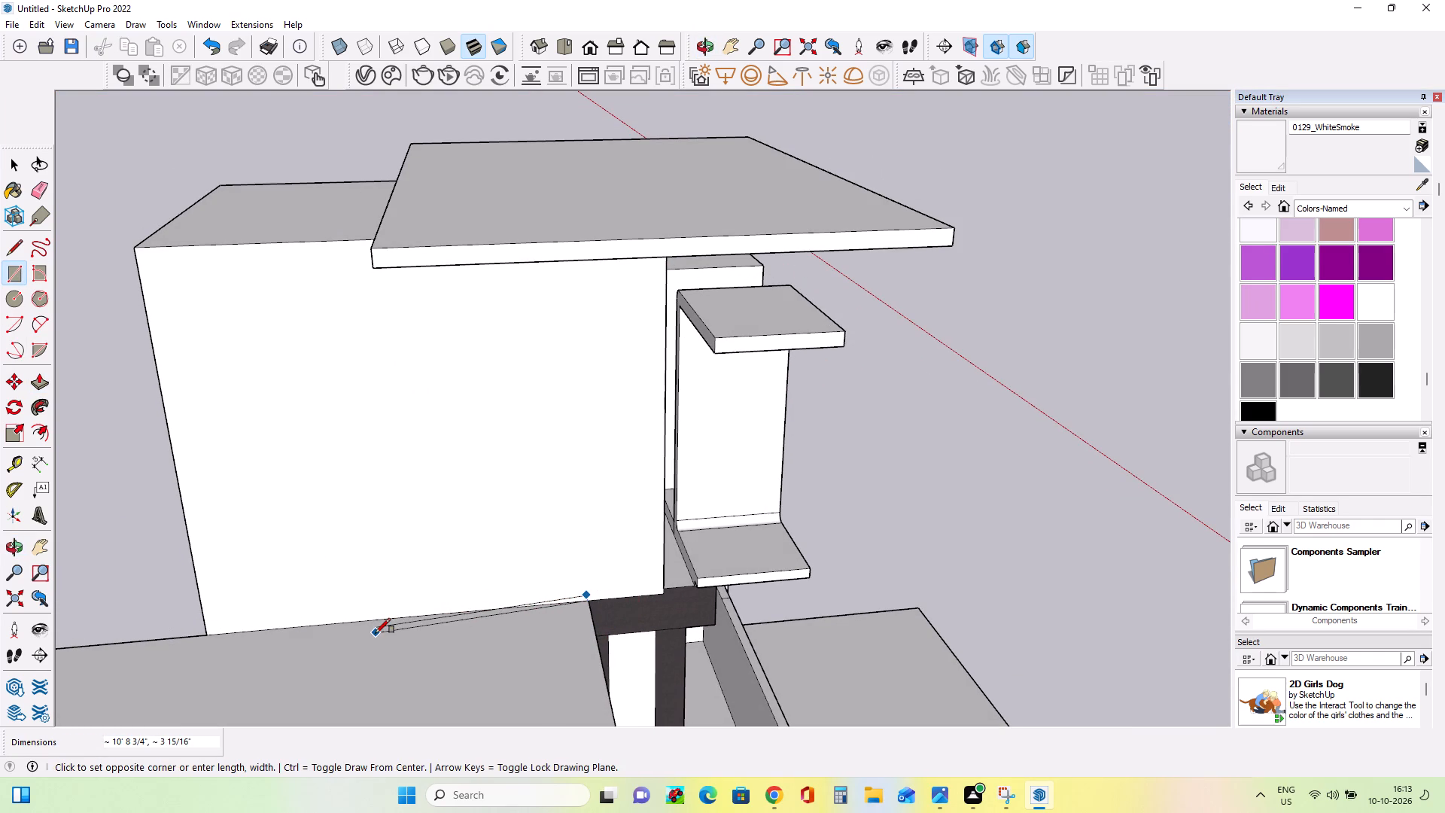
key("grave")
key("Escape")
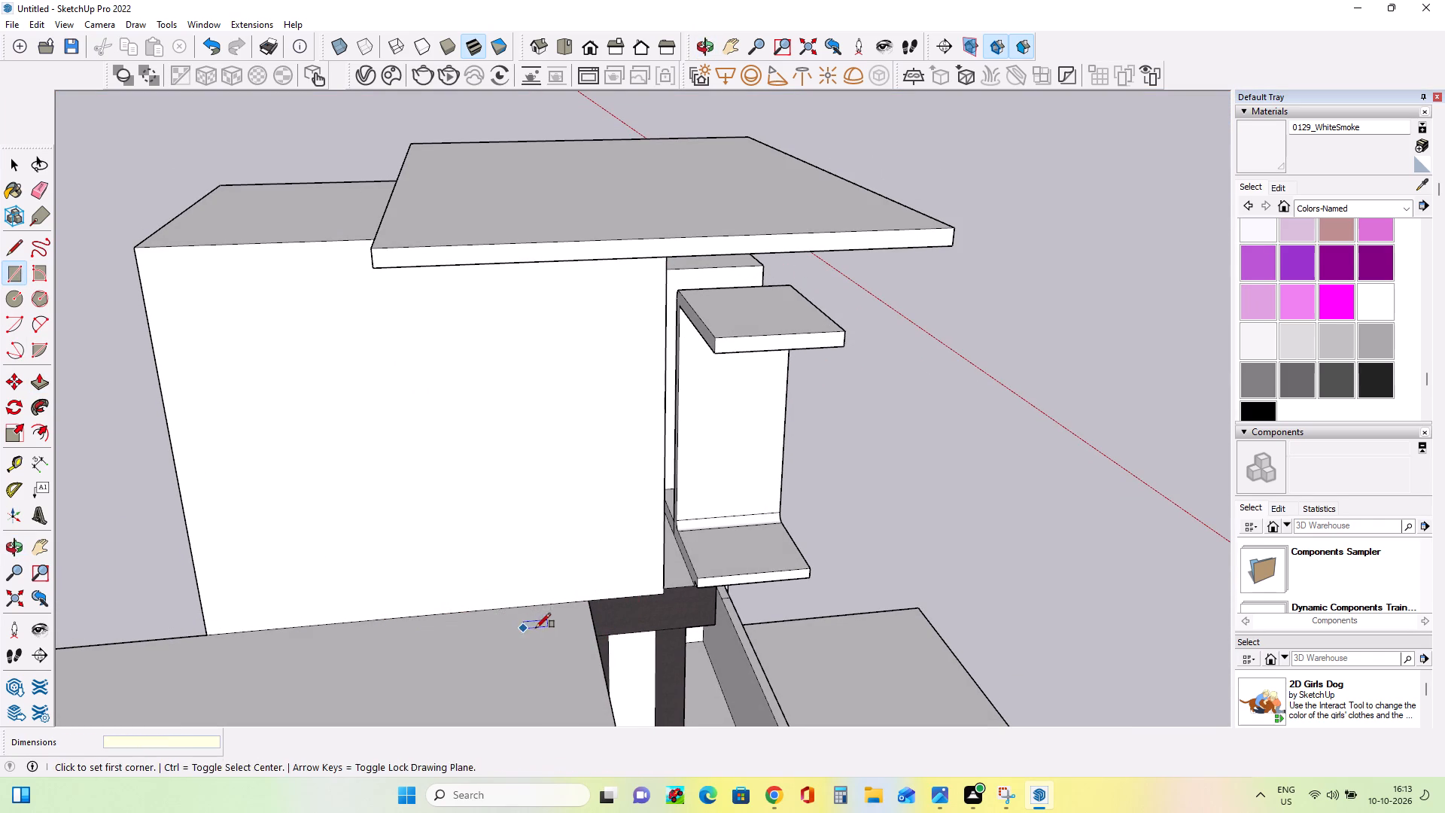
middle_click_drag(542, 632, 574, 661)
left_click(602, 607)
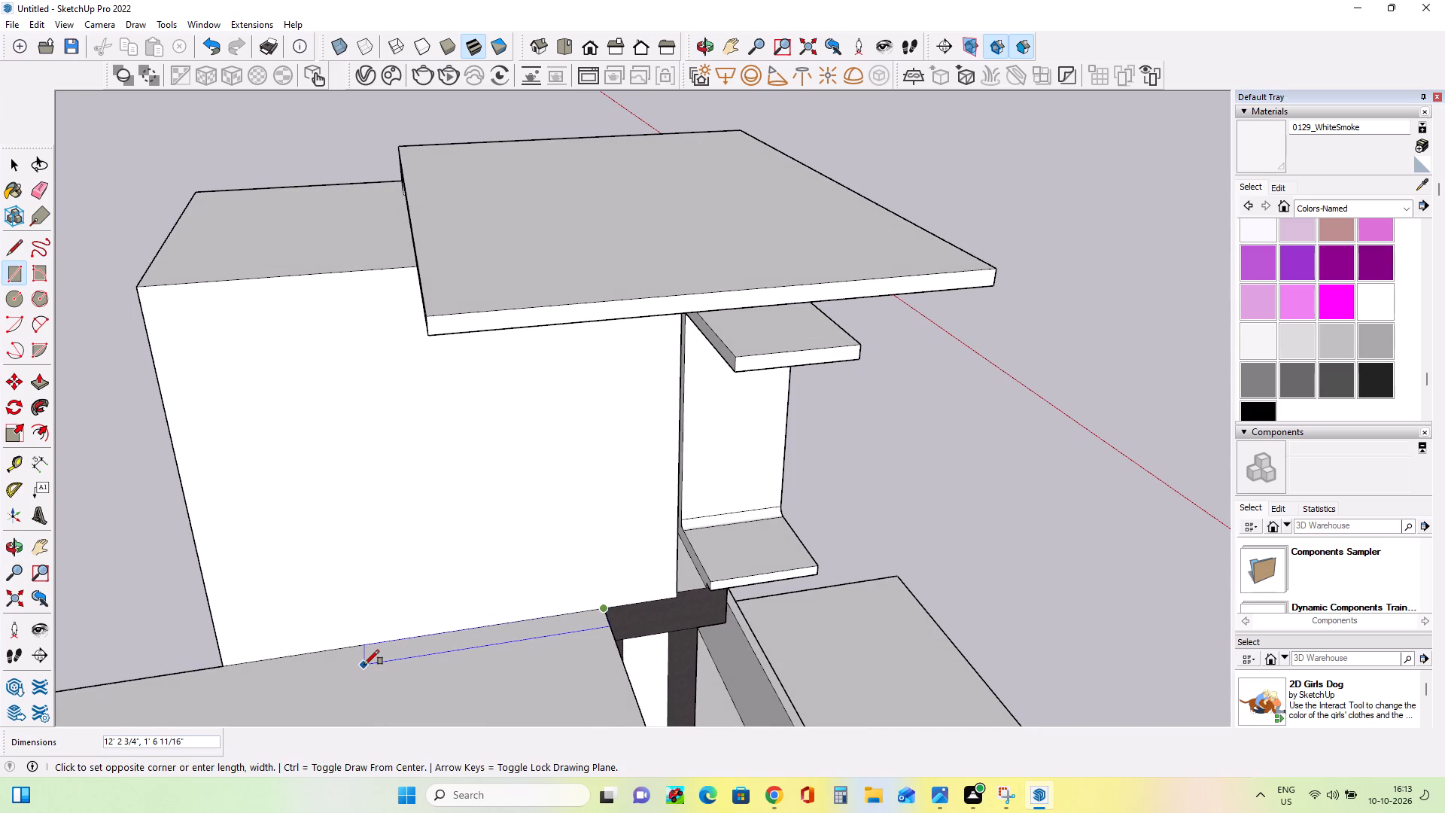
scroll(364, 664, "up", 7)
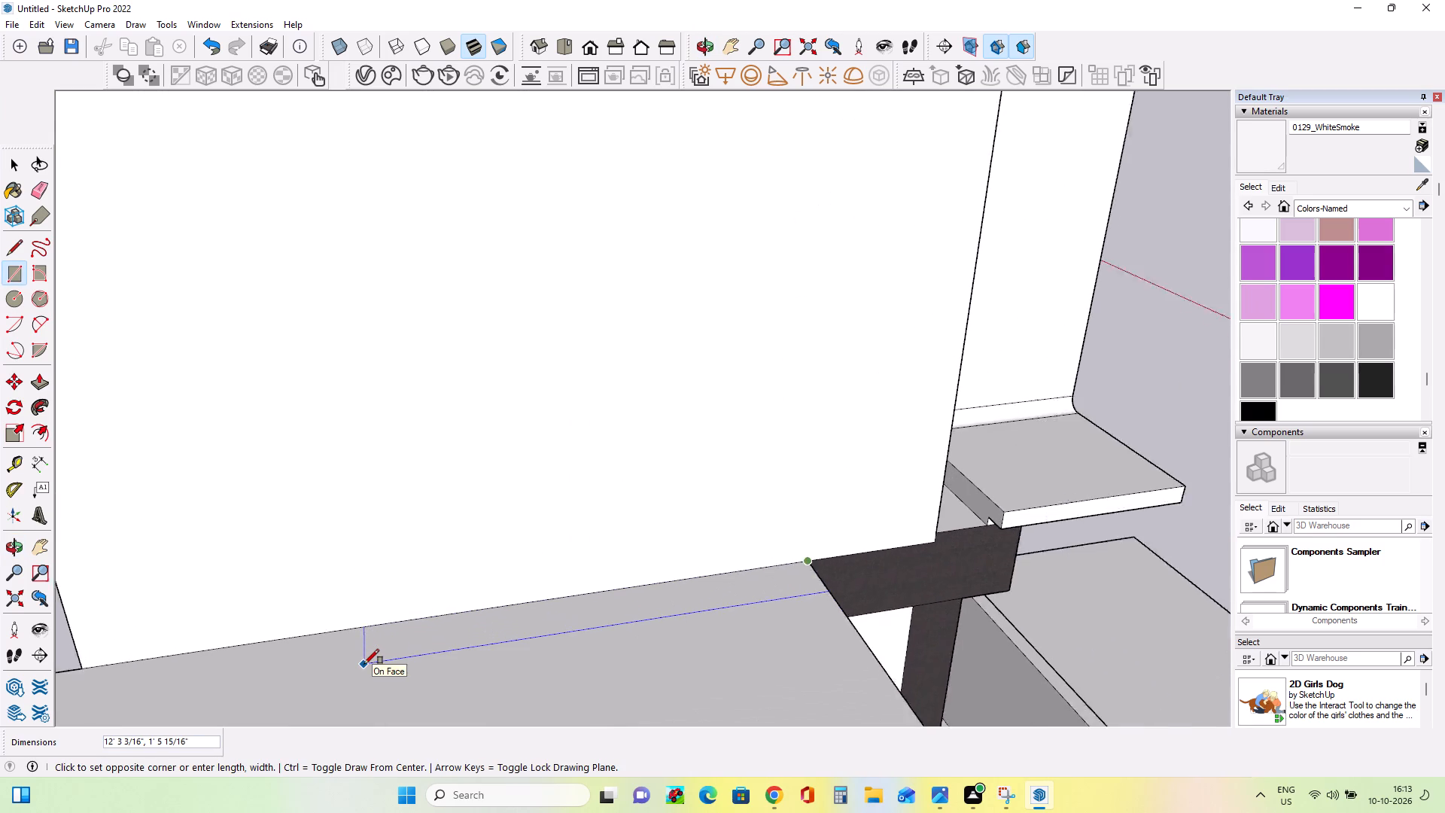
scroll(364, 664, "up", 2)
left_click(367, 641)
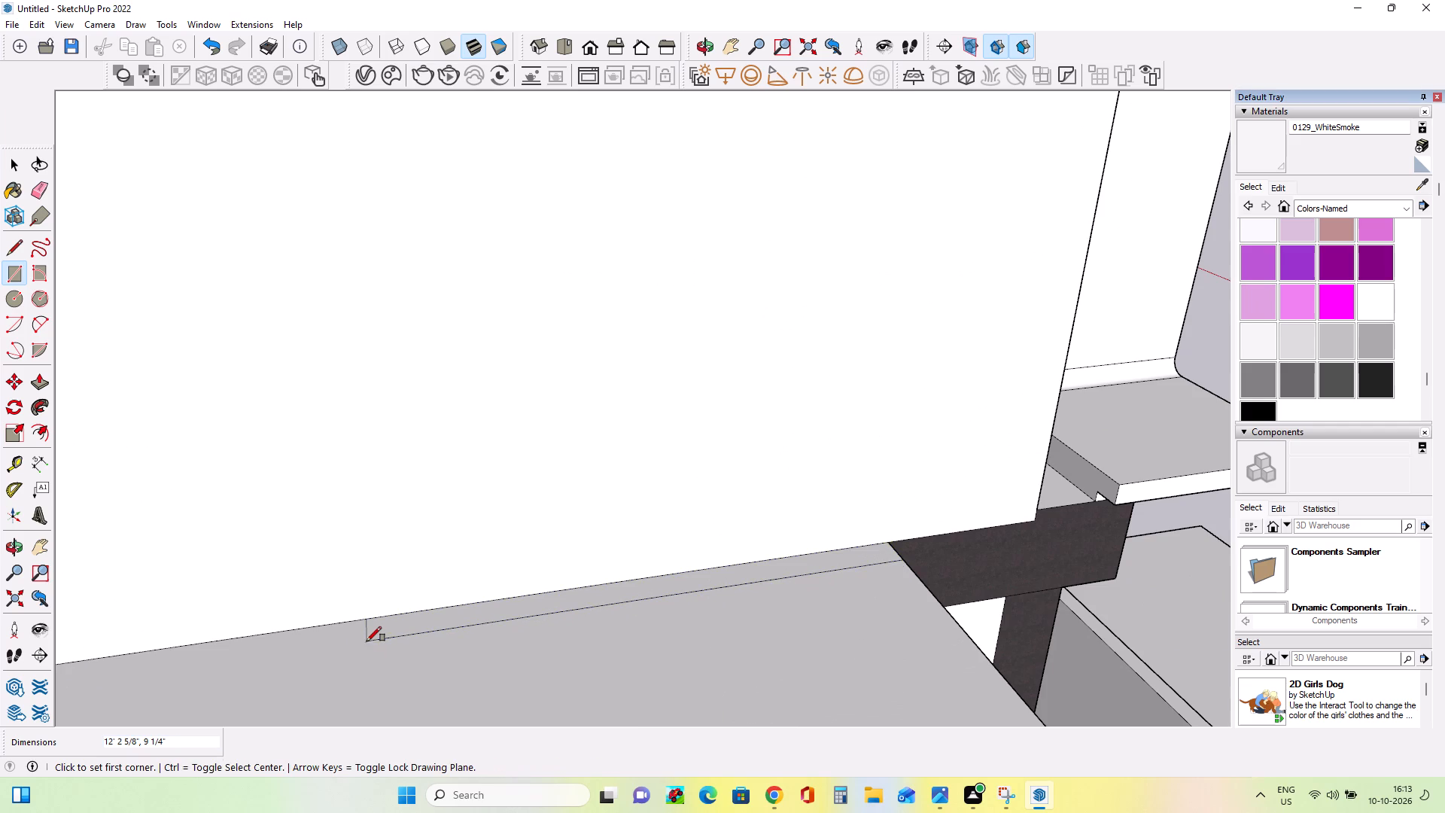
middle_click_drag(598, 650, 353, 631)
scroll(500, 605, "down", 3)
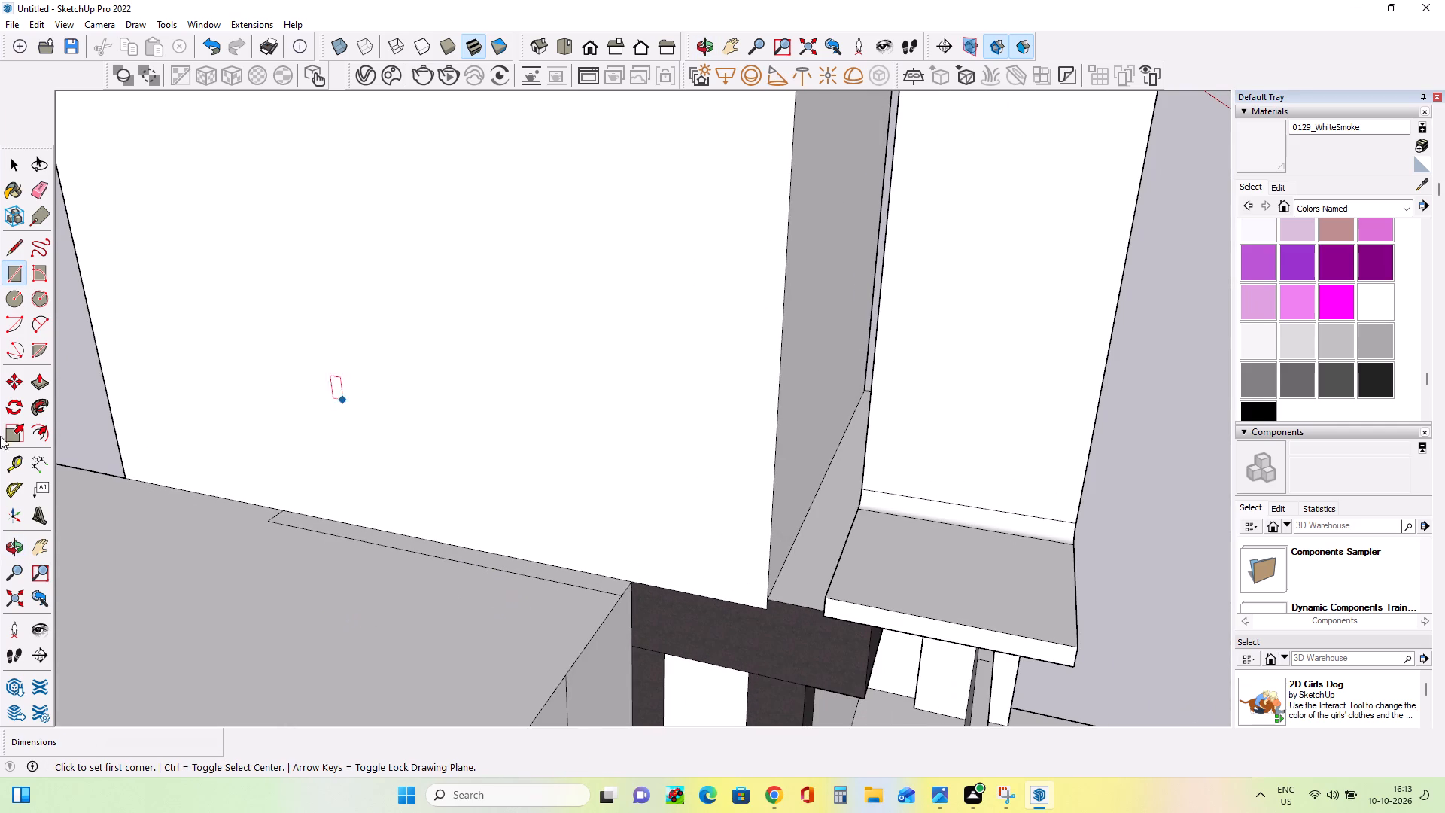
Push/Pull the narrow rectangle on the lower roof up 19' 3 15/16" into a wall beside the upper volume.
left_click(35, 383)
left_click(501, 565)
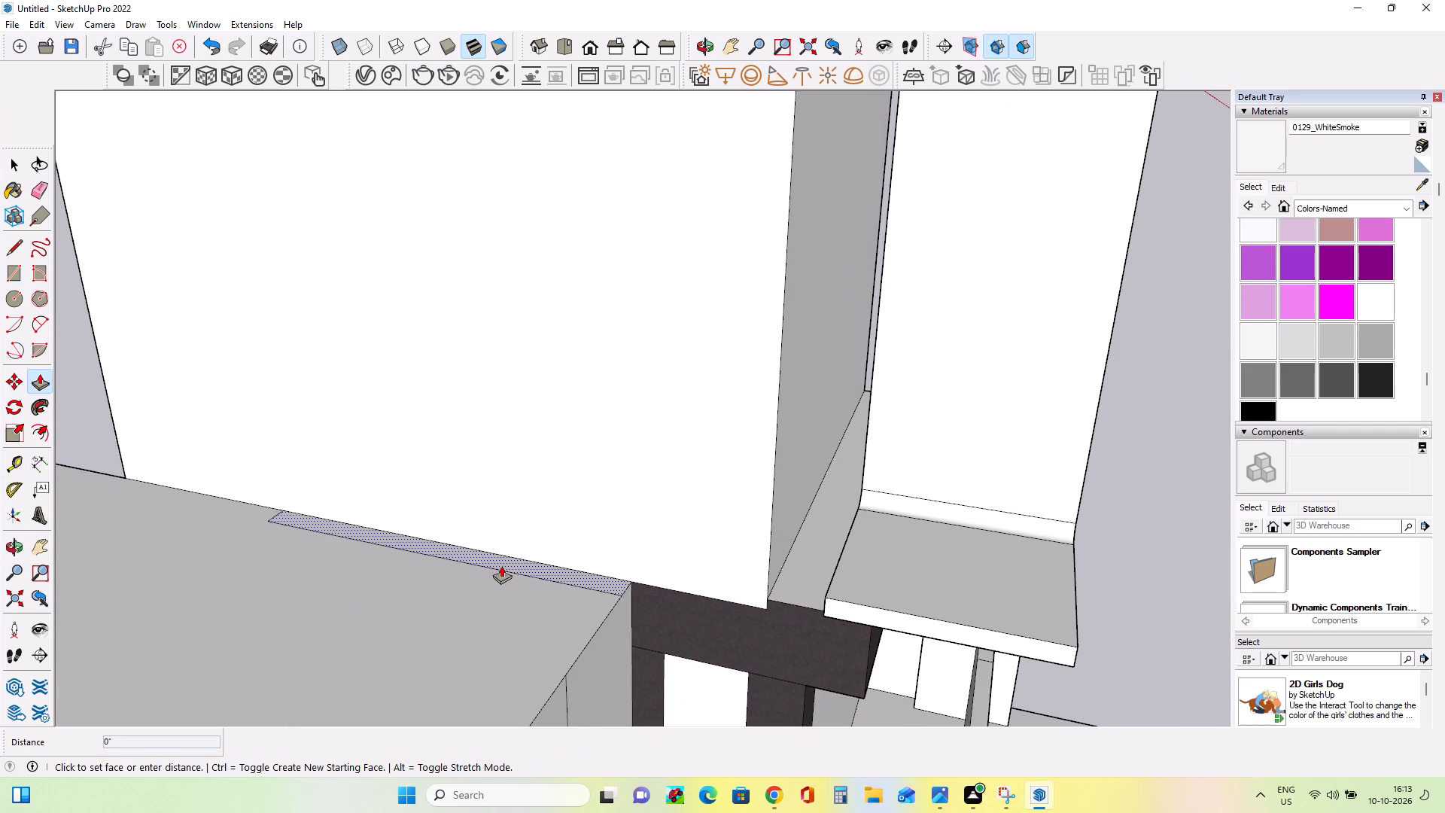
scroll(554, 344, "down", 15)
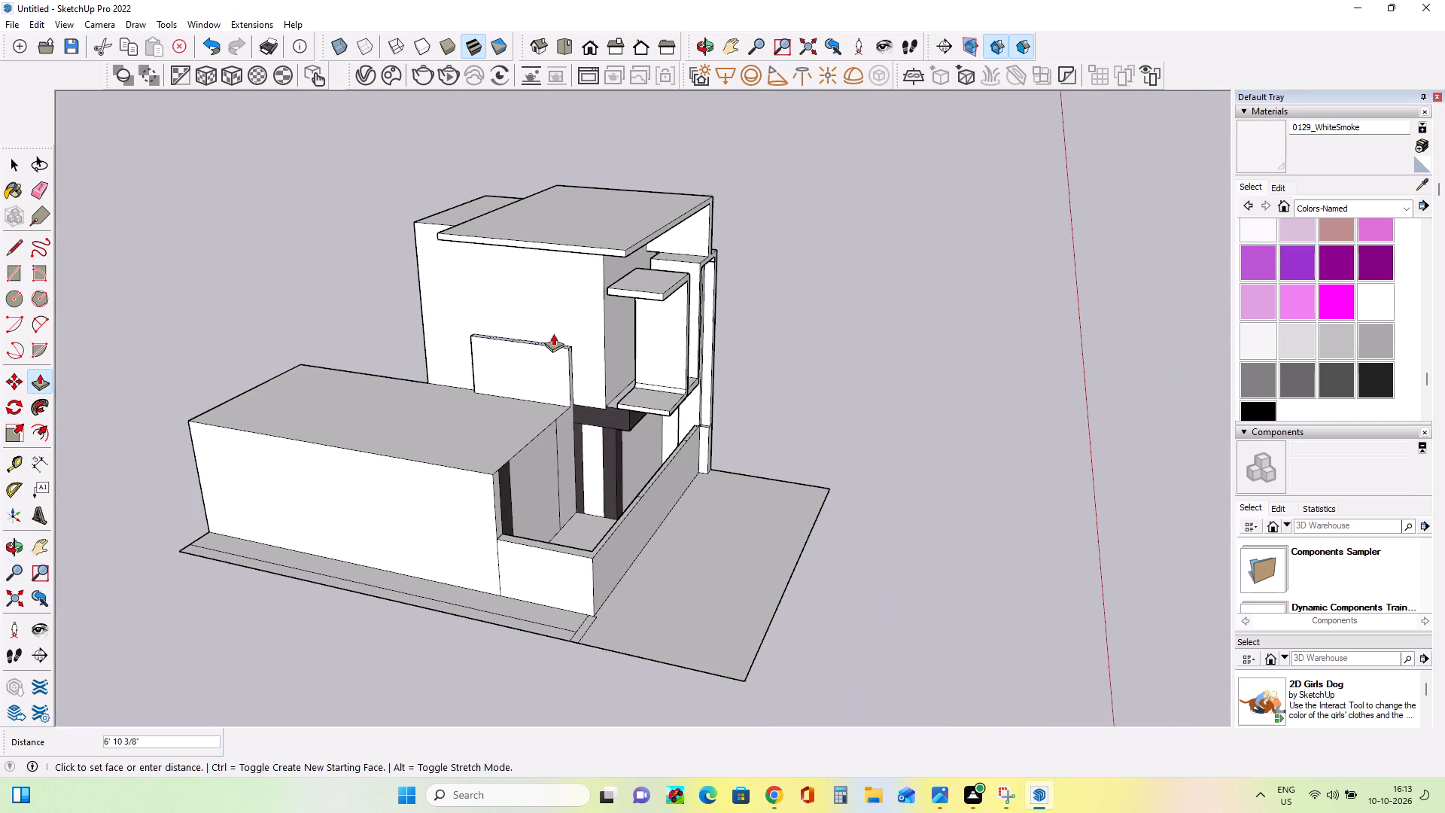
middle_click_drag(562, 235, 467, 166)
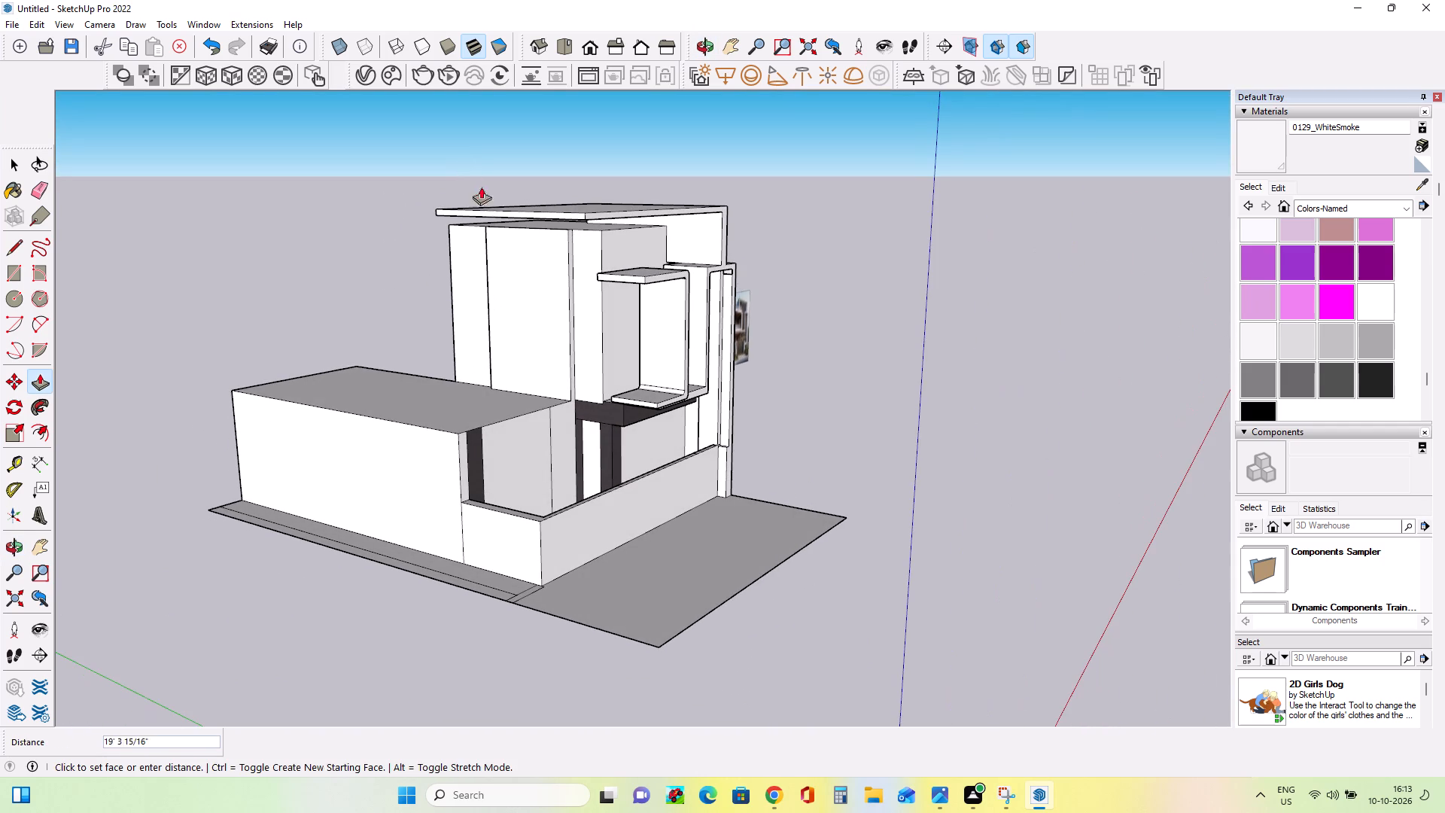
scroll(568, 242, "up", 1)
left_click(569, 188)
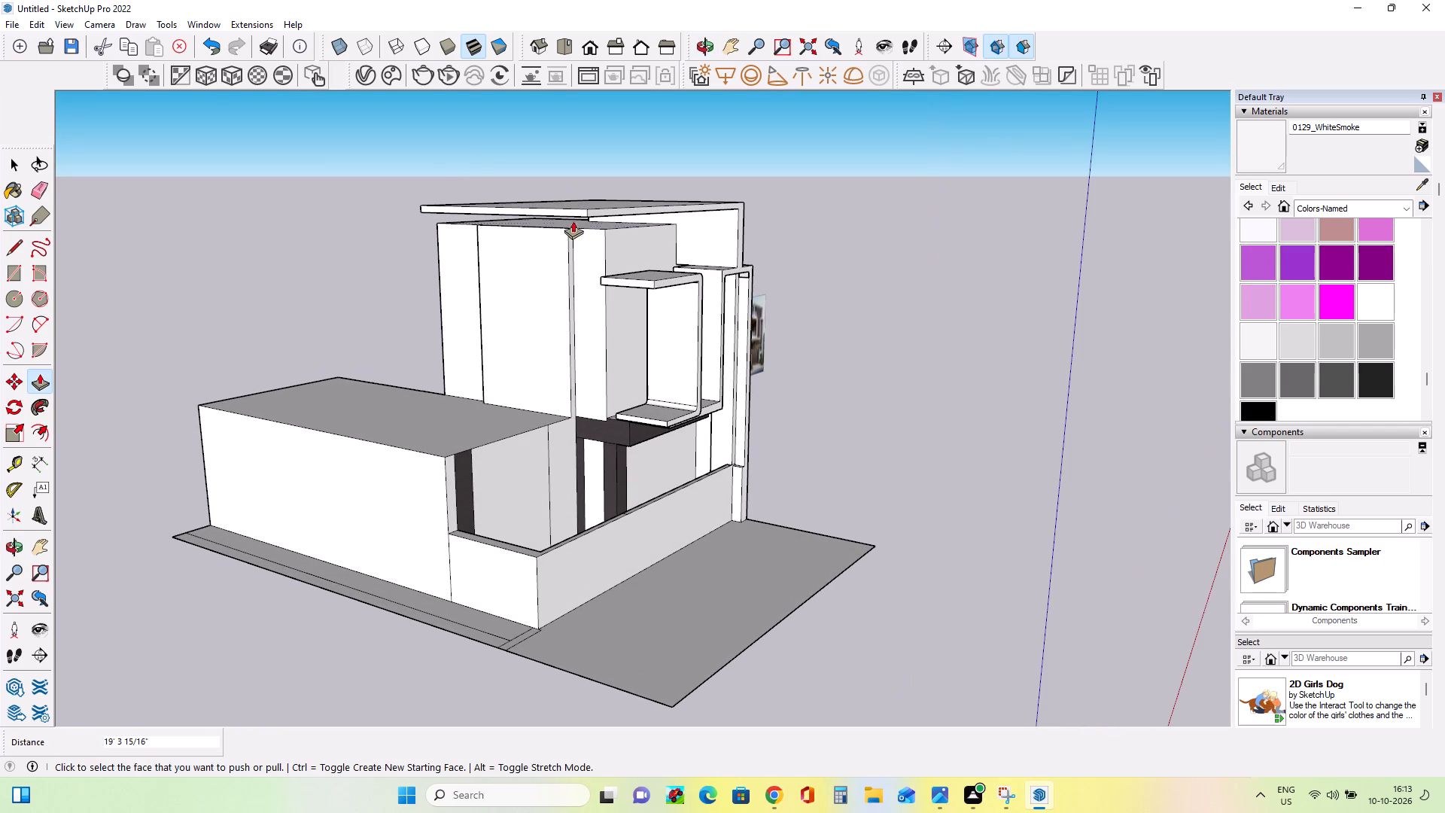
Raise the top of the new side wall another 1' 7 3/8" to meet the underside of the overhead slab.
scroll(574, 227, "up", 6)
middle_click_drag(578, 227, 516, 313)
middle_click_drag(522, 292, 528, 249)
scroll(540, 275, "up", 7)
scroll(601, 293, "up", 1)
middle_click_drag(599, 291, 597, 281)
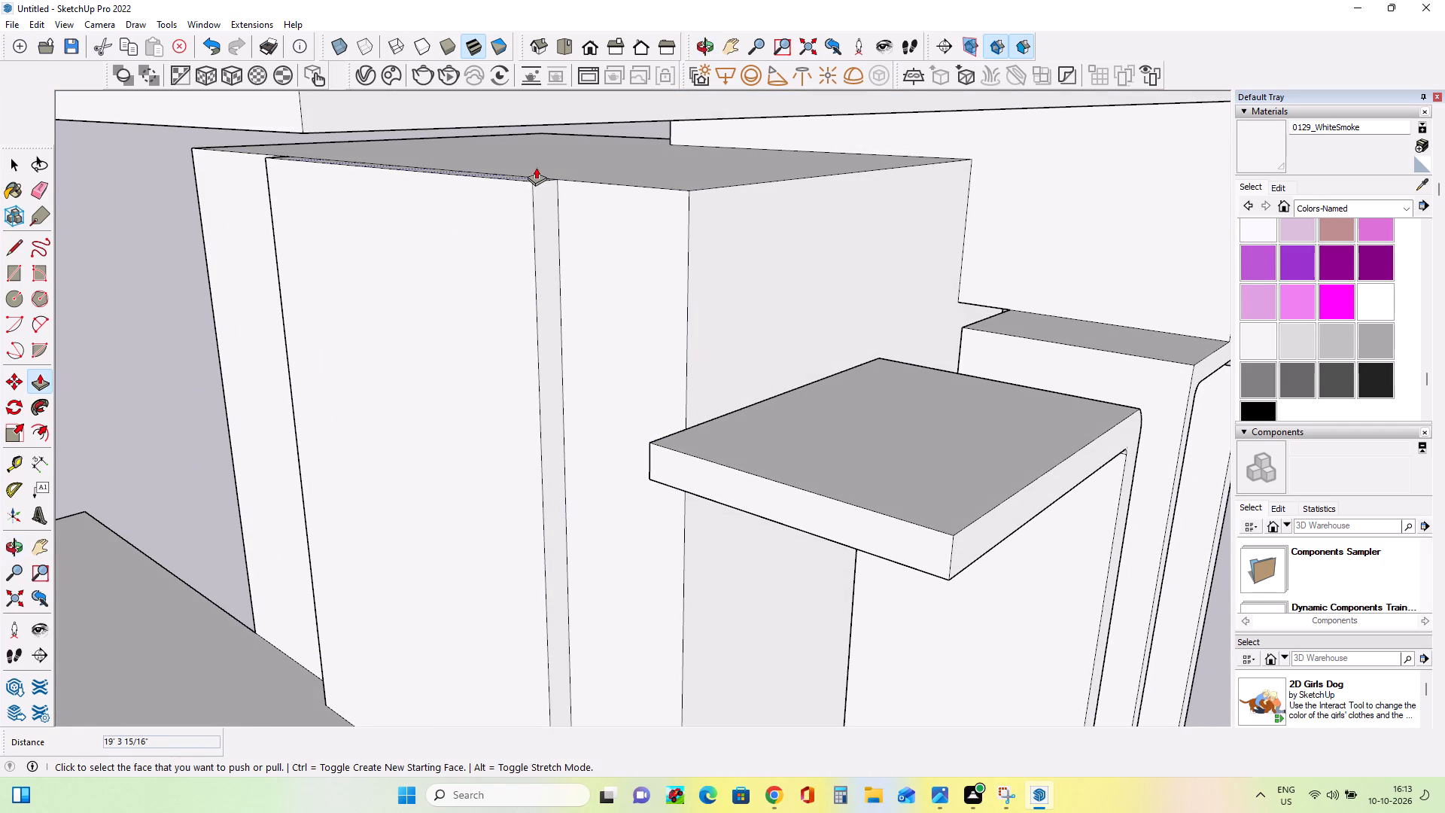
left_click(534, 175)
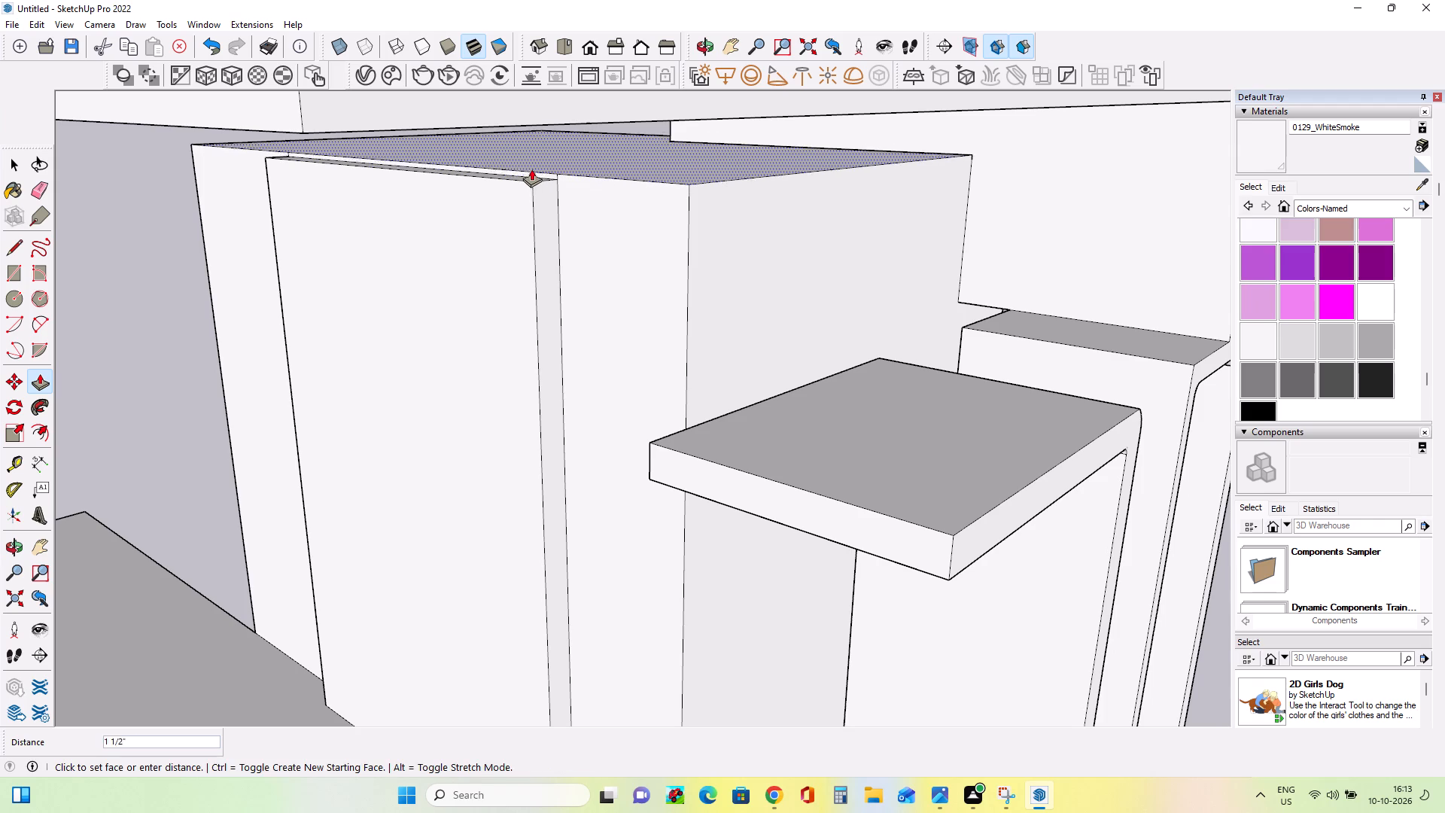
key("Escape")
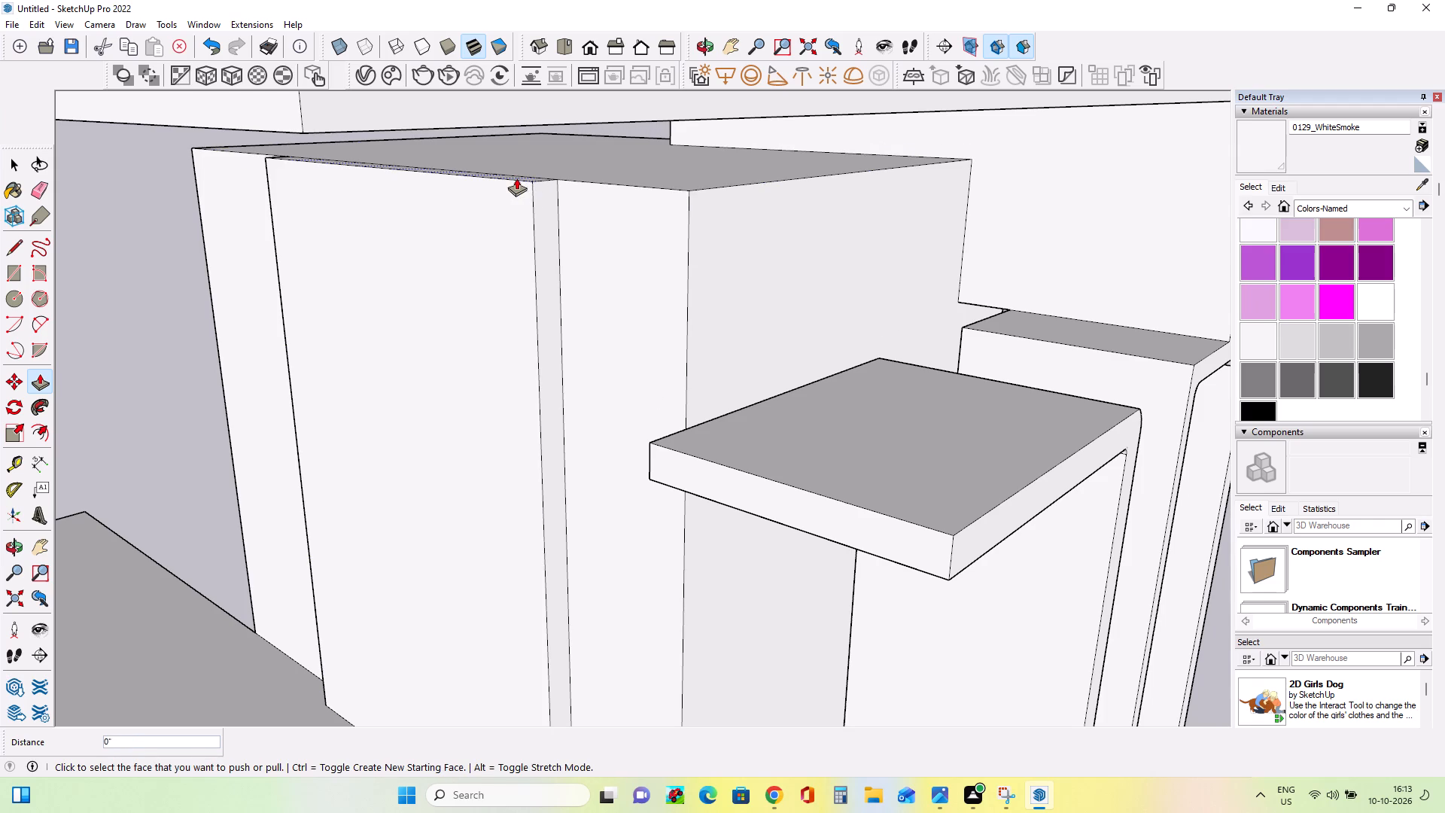
left_click(516, 178)
scroll(520, 148, "down", 7)
left_click(520, 126)
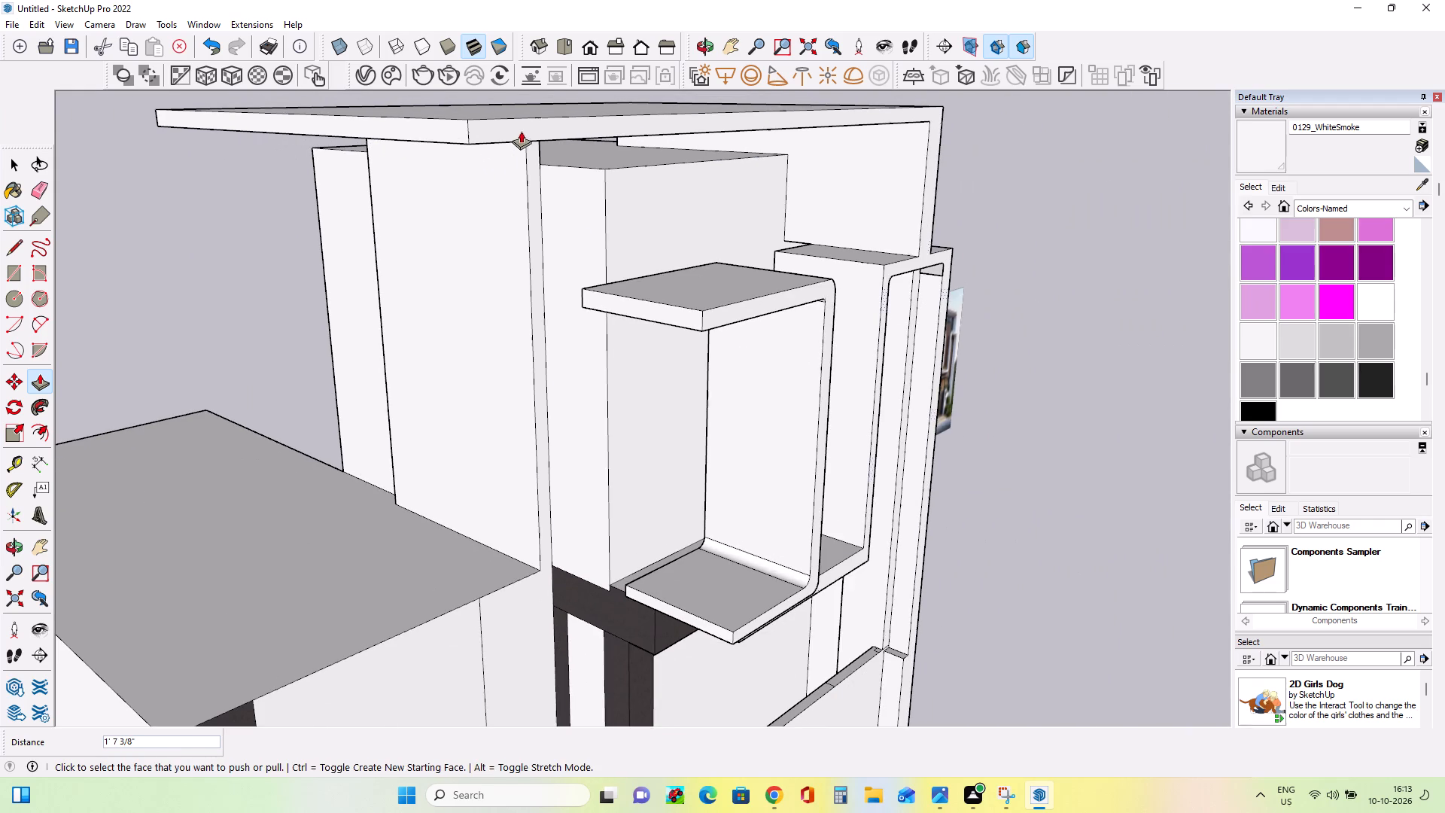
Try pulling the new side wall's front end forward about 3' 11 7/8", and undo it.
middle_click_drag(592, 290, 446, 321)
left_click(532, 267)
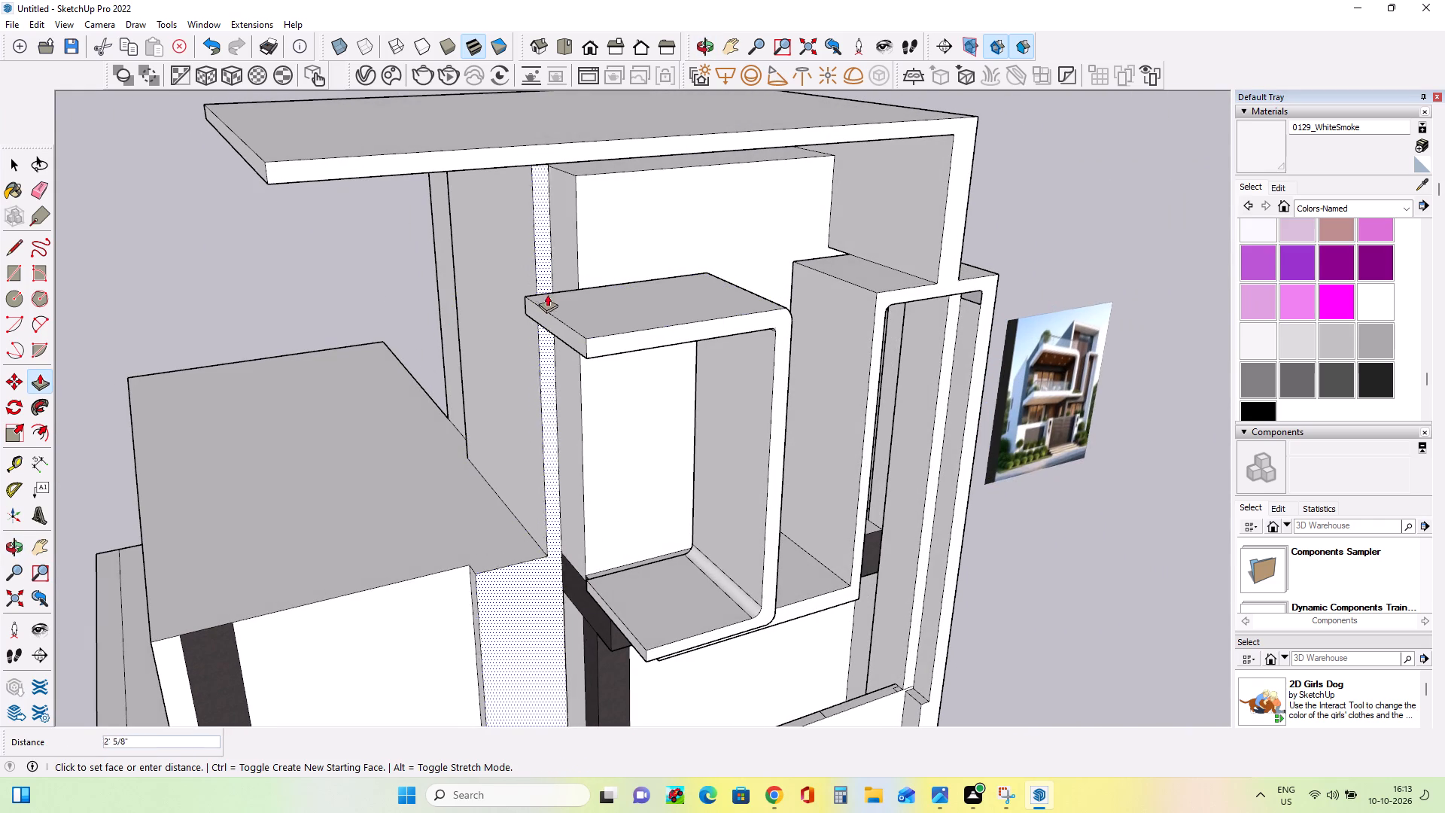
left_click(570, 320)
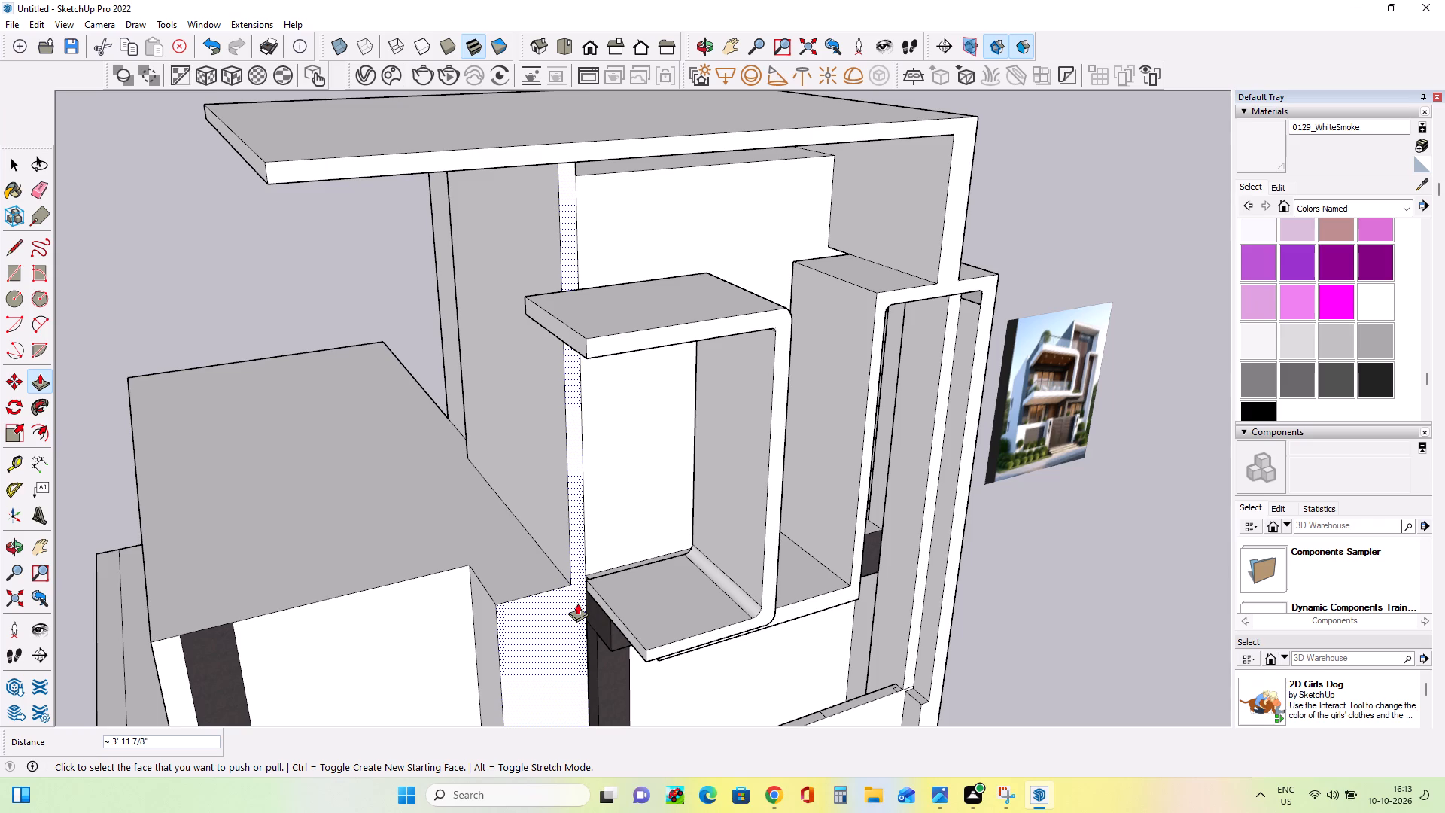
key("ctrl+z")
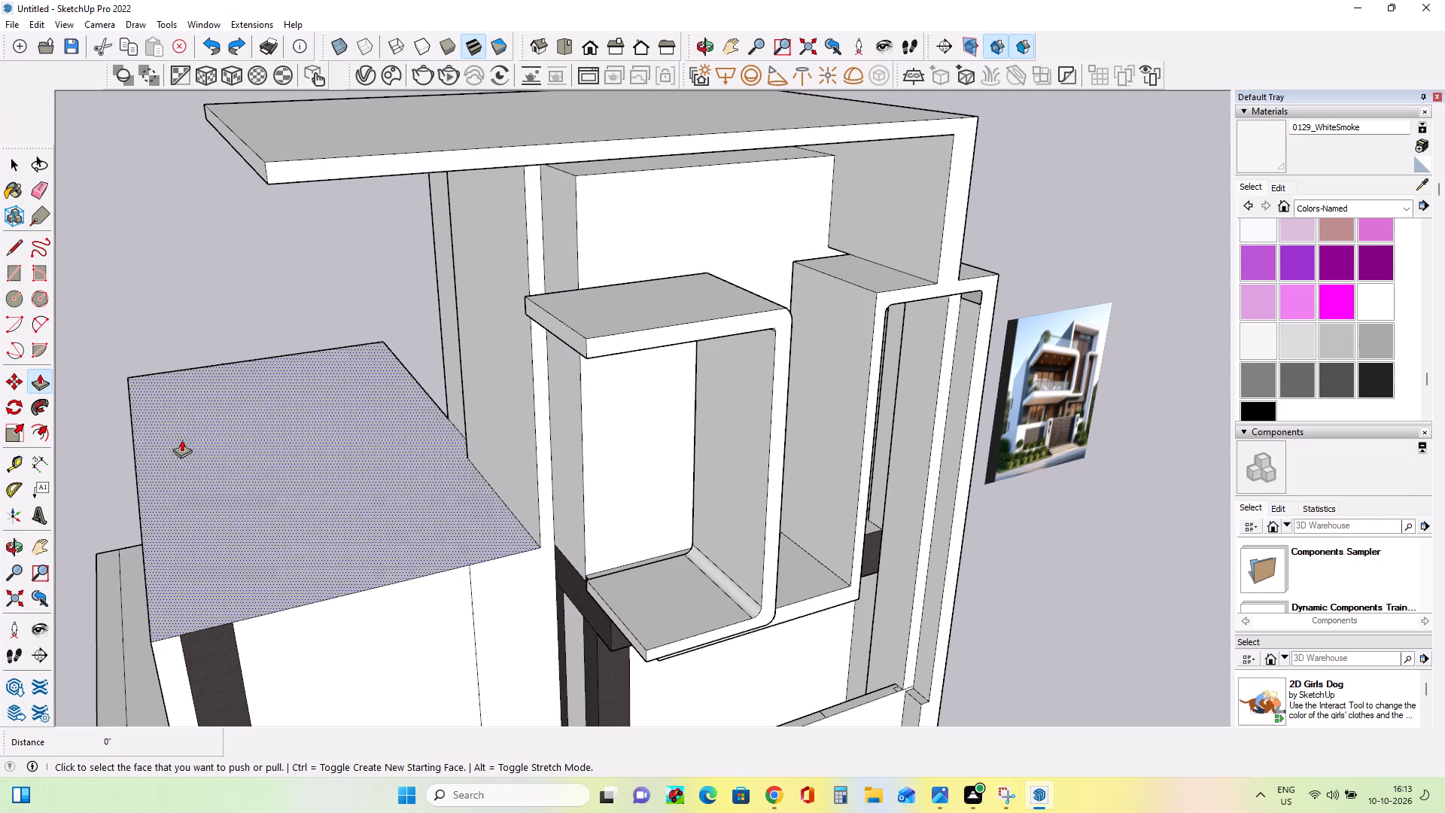
Draw a 9 1/4" line across the base of the new side wall's front end, at the lower roof's corner.
left_click(19, 244)
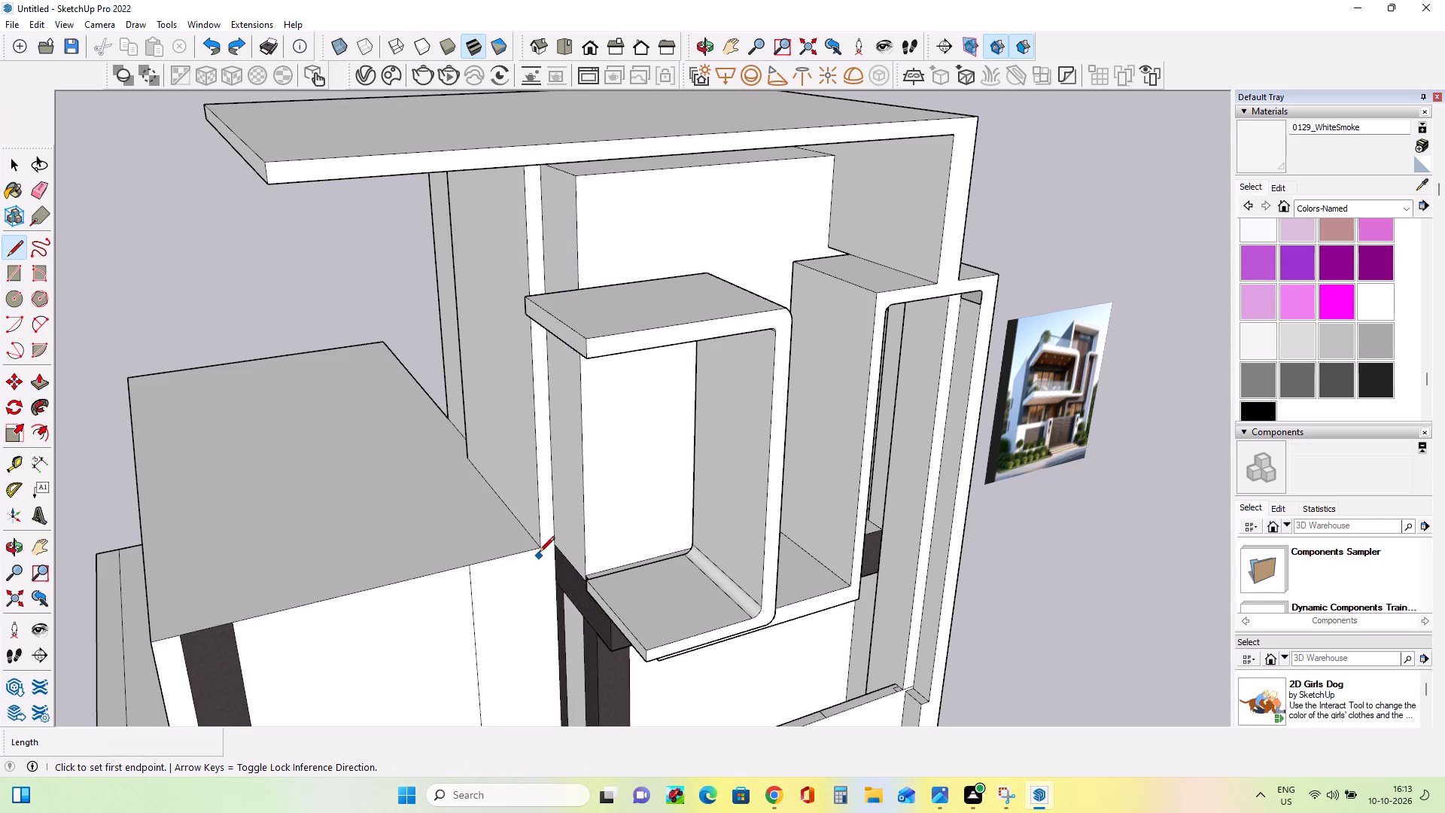
left_click(539, 553)
left_click(552, 547)
Push/Pull the new side wall's front end forward about 3' 11 7/8", up to the back of the projecting frame.
left_click(38, 372)
left_click(41, 383)
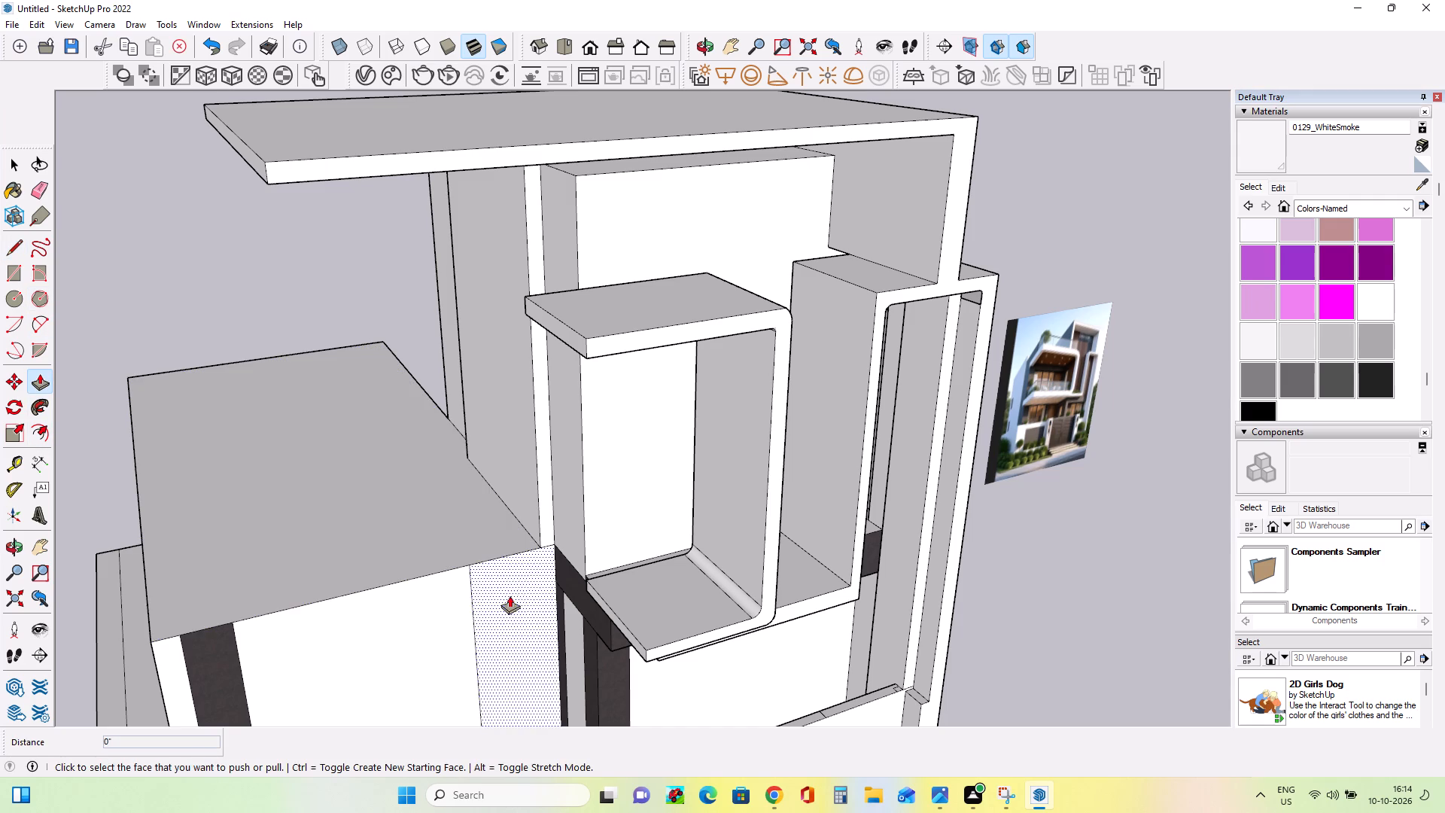
left_click(543, 522)
left_click(592, 565)
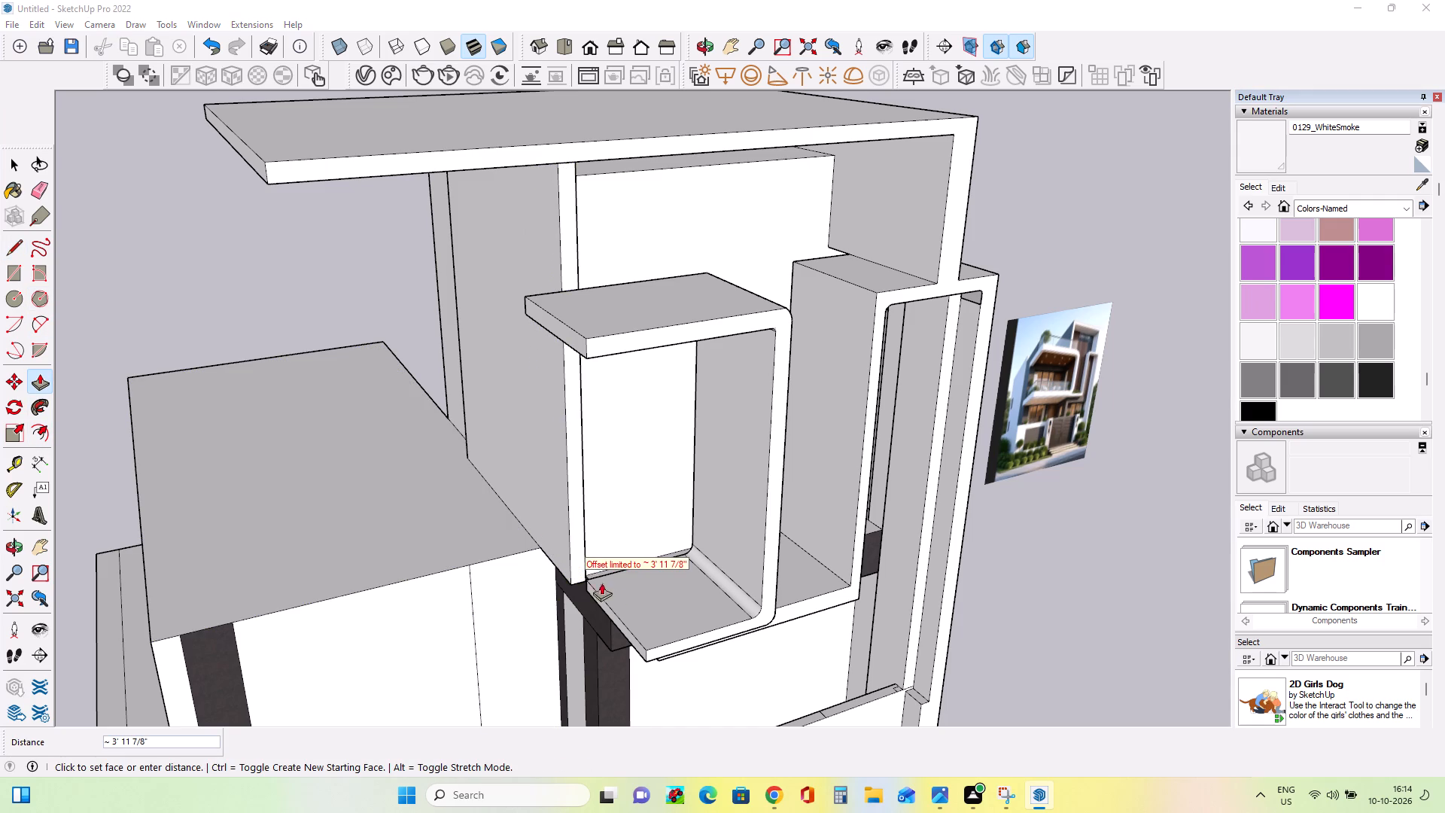
middle_click_drag(654, 593, 489, 568)
scroll(540, 503, "down", 1)
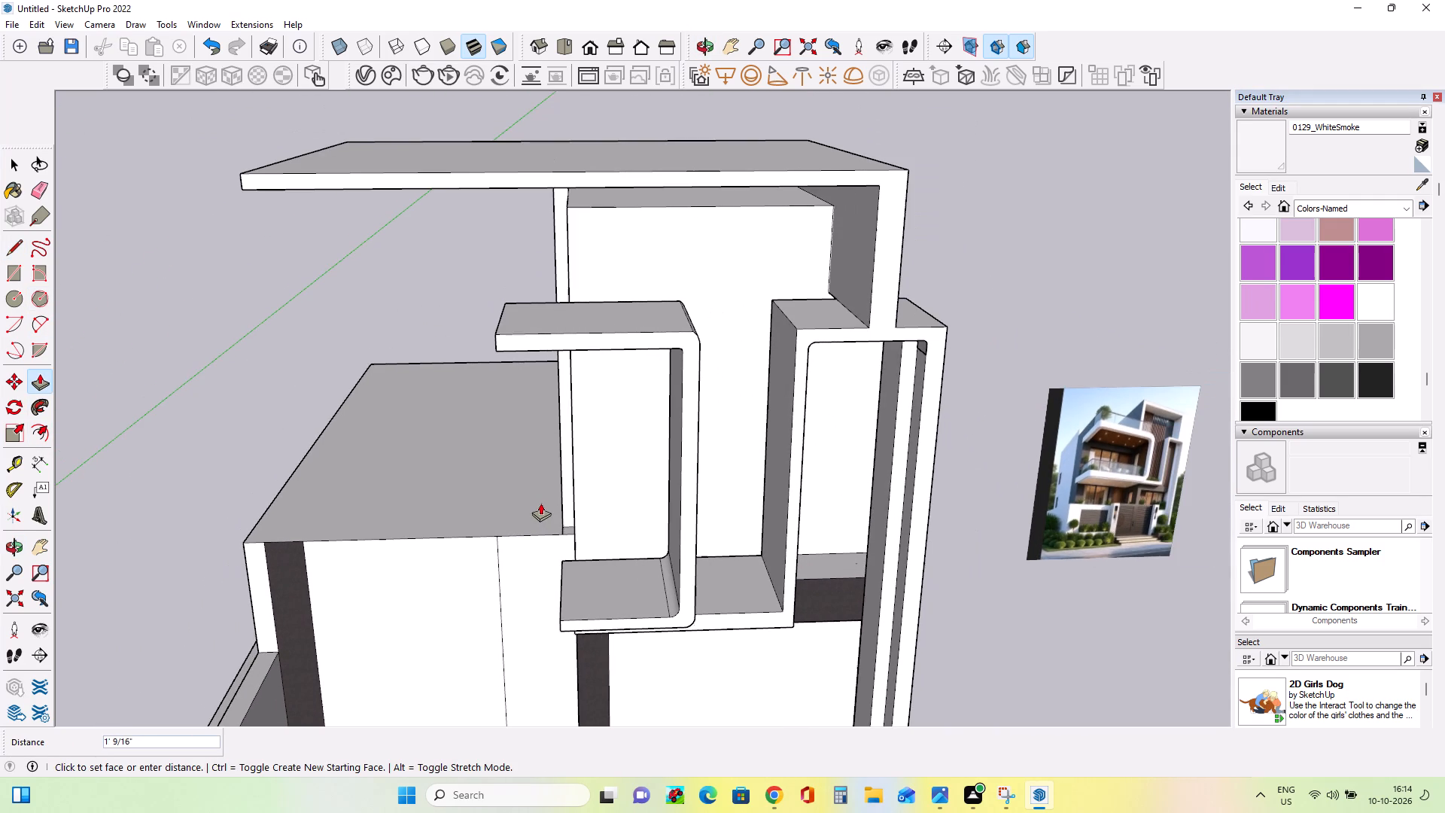
middle_click_drag(540, 503, 647, 519)
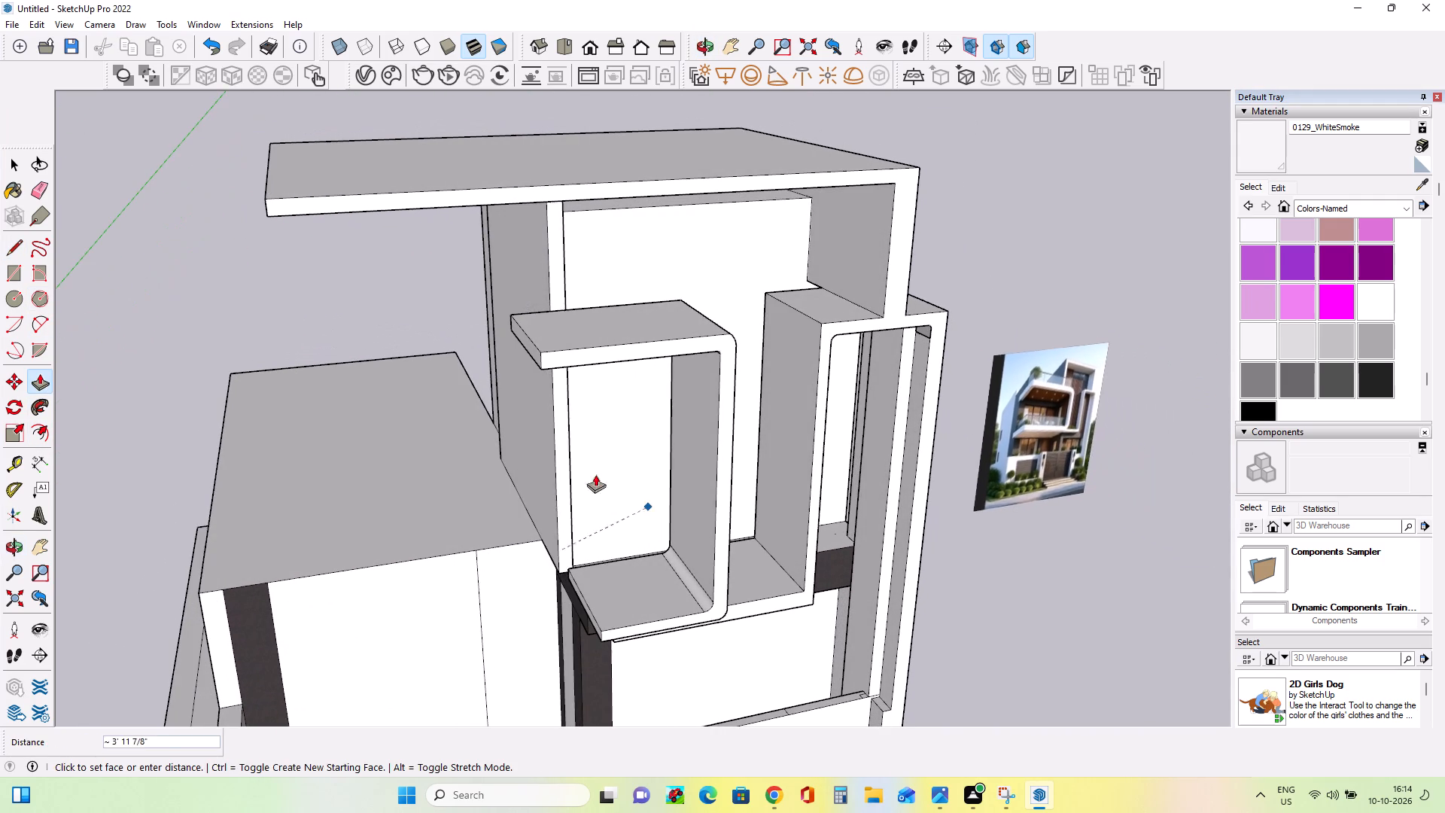
left_click(663, 537)
Push the overhead slab's overhanging end back to the inner face of the new side wall.
middle_click_drag(331, 455, 558, 397)
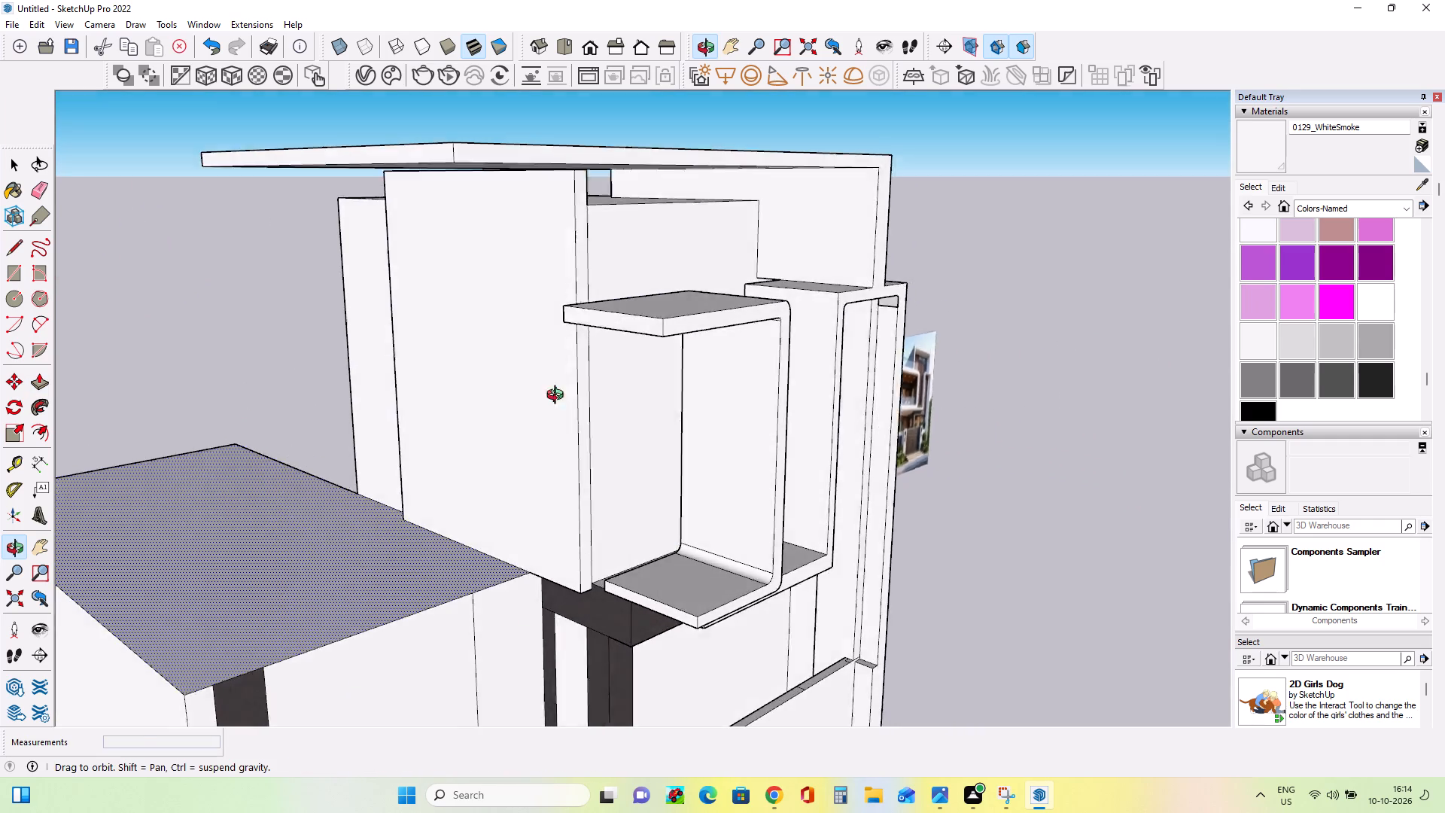
middle_click_drag(558, 397, 619, 394)
middle_click_drag(609, 209, 497, 267)
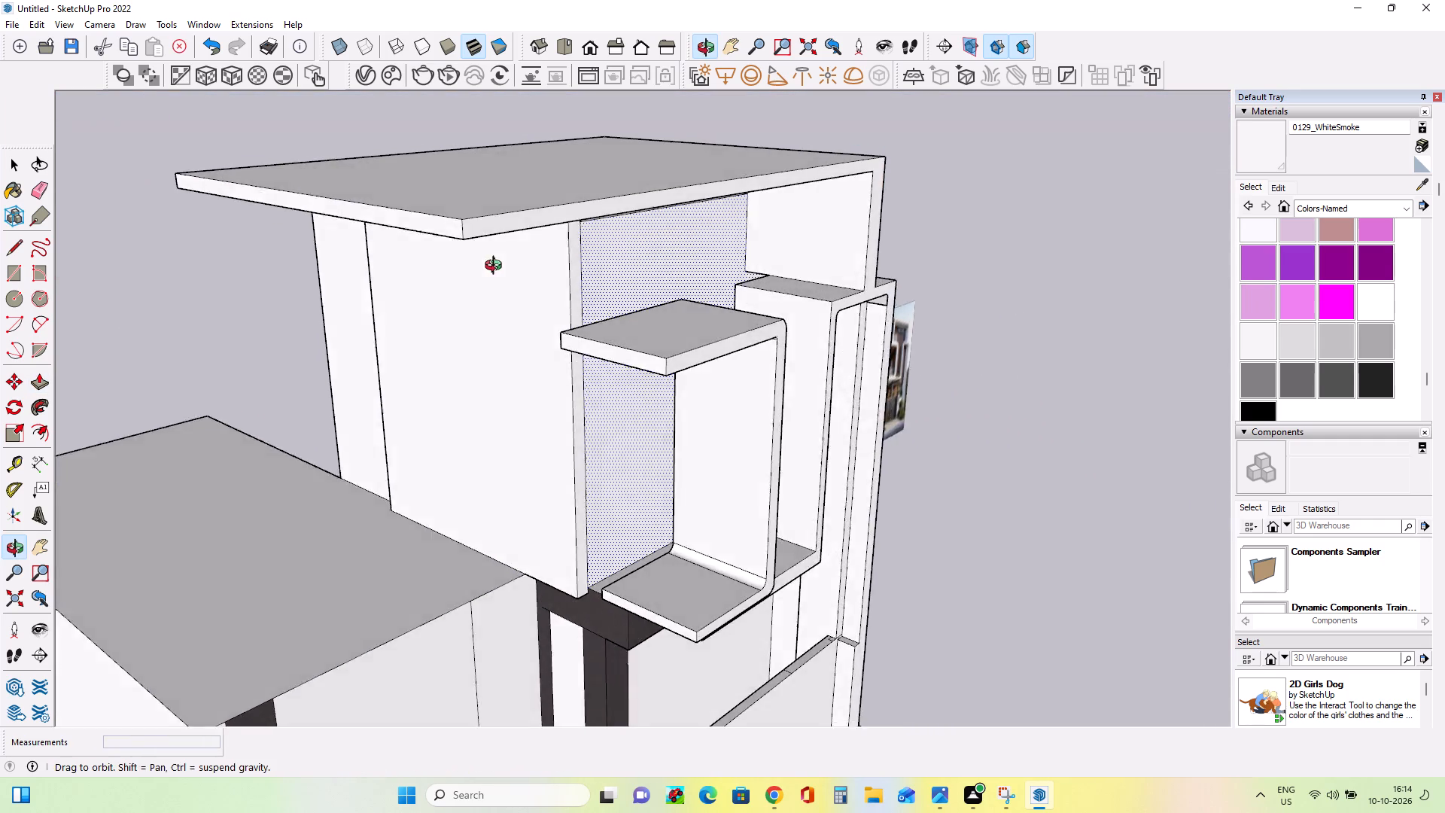
middle_click_drag(497, 267, 450, 276)
middle_click_drag(529, 243, 521, 206)
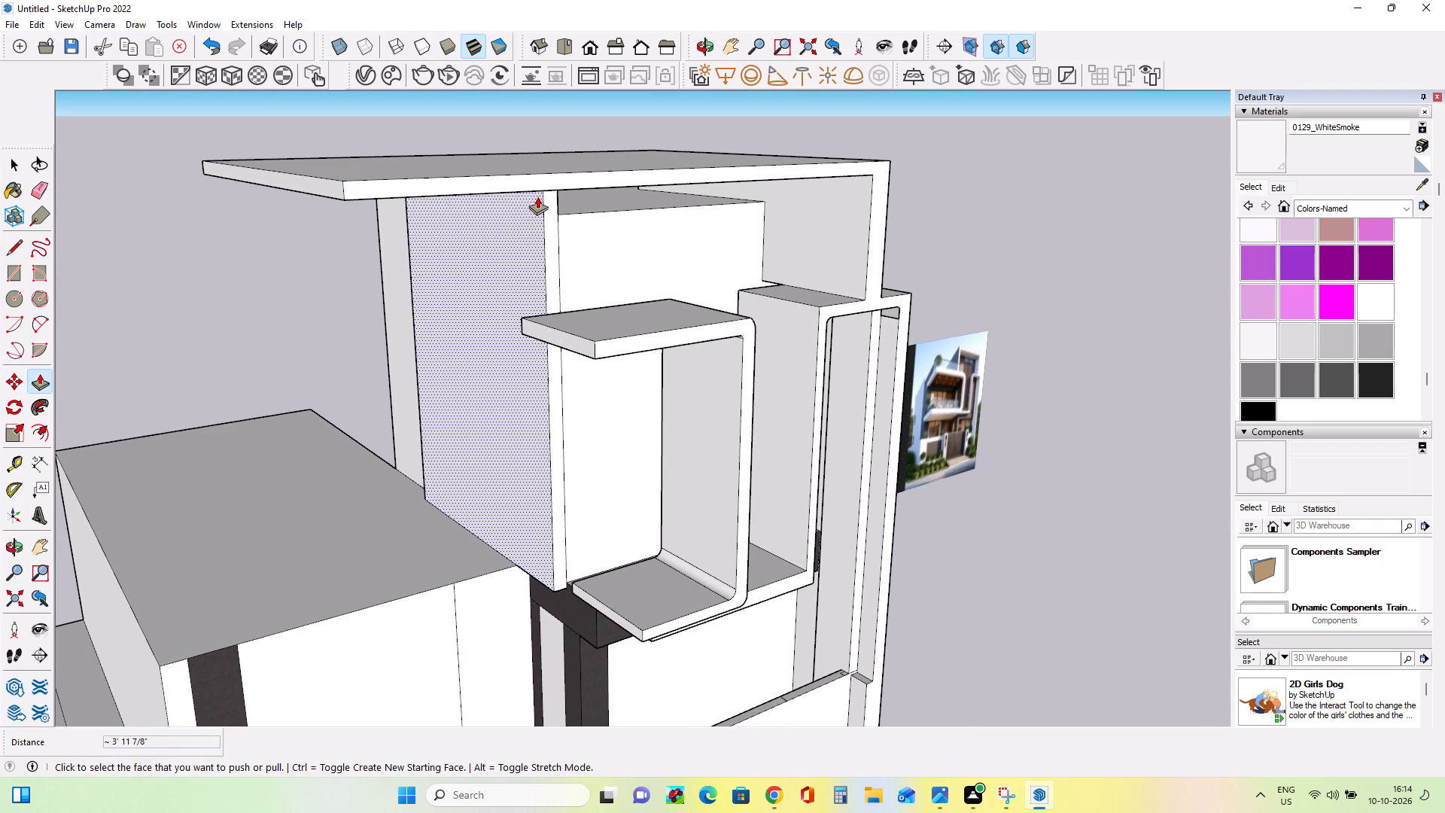
middle_click(303, 185)
left_click(331, 181)
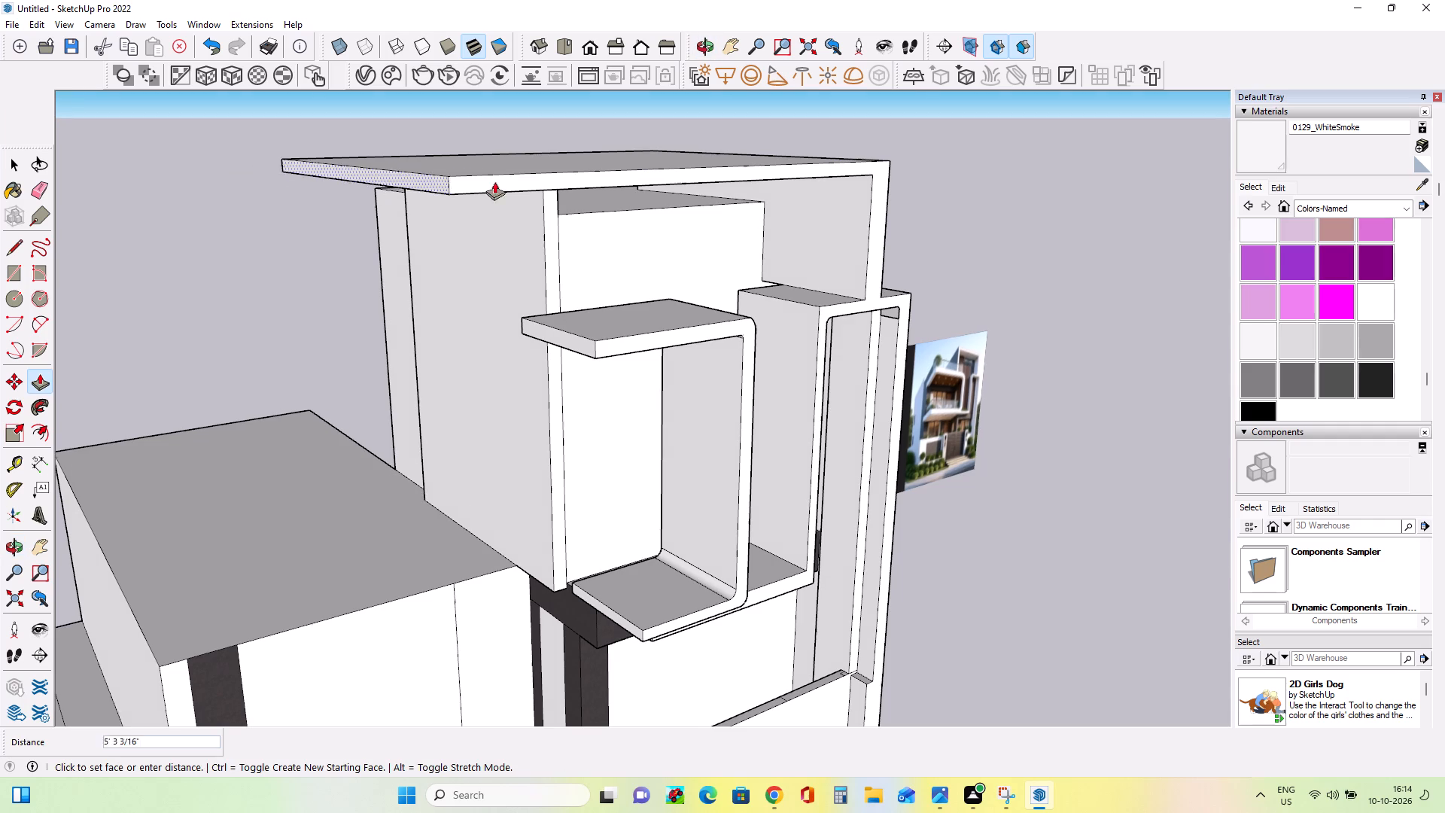
left_click(553, 209)
Extend the overhead slab's end outward 9 1/4" so it covers the top of the side wall.
middle_click_drag(574, 212, 510, 287)
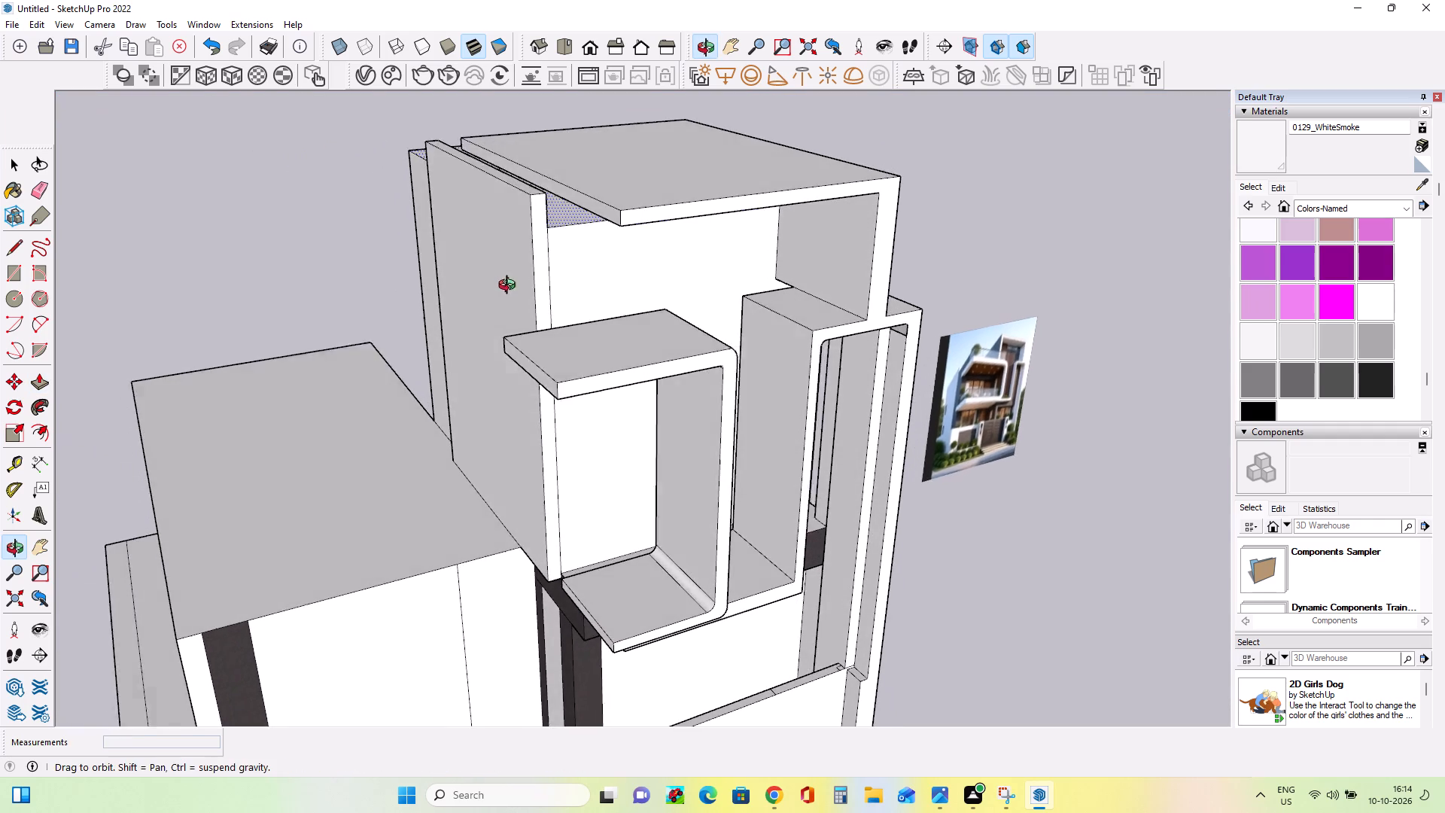
middle_click_drag(510, 287, 510, 290)
left_click(545, 189)
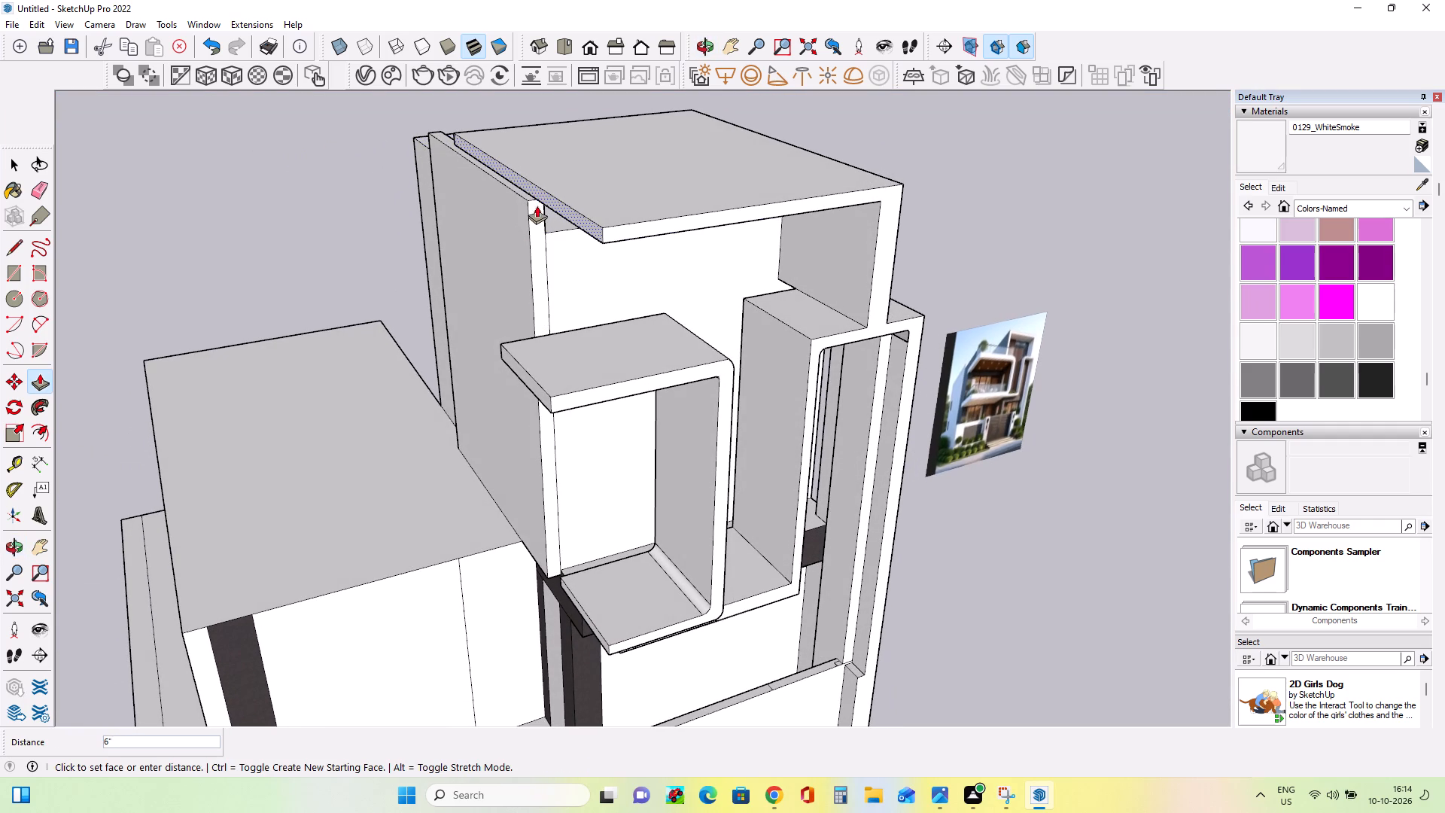
left_click(531, 208)
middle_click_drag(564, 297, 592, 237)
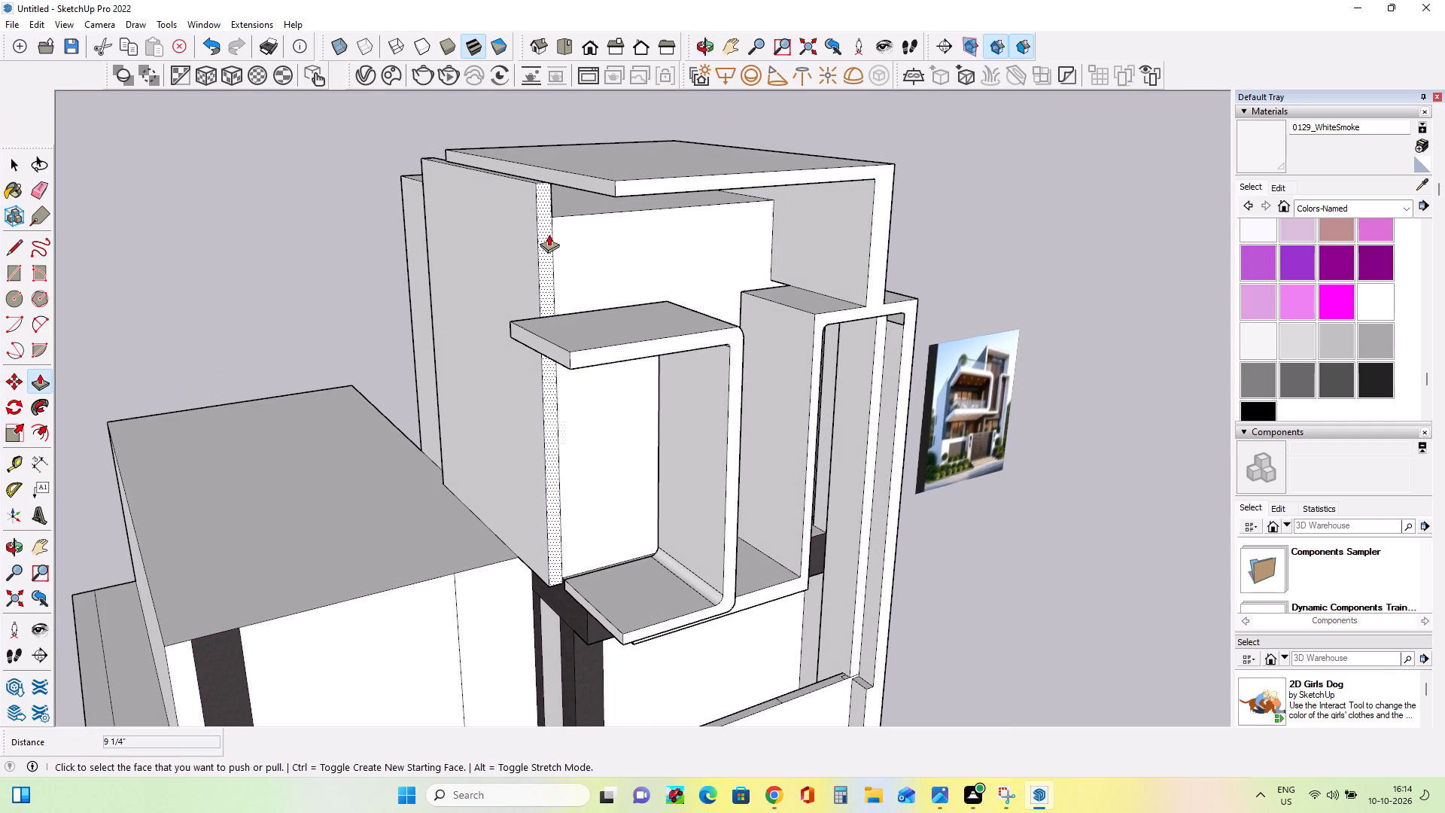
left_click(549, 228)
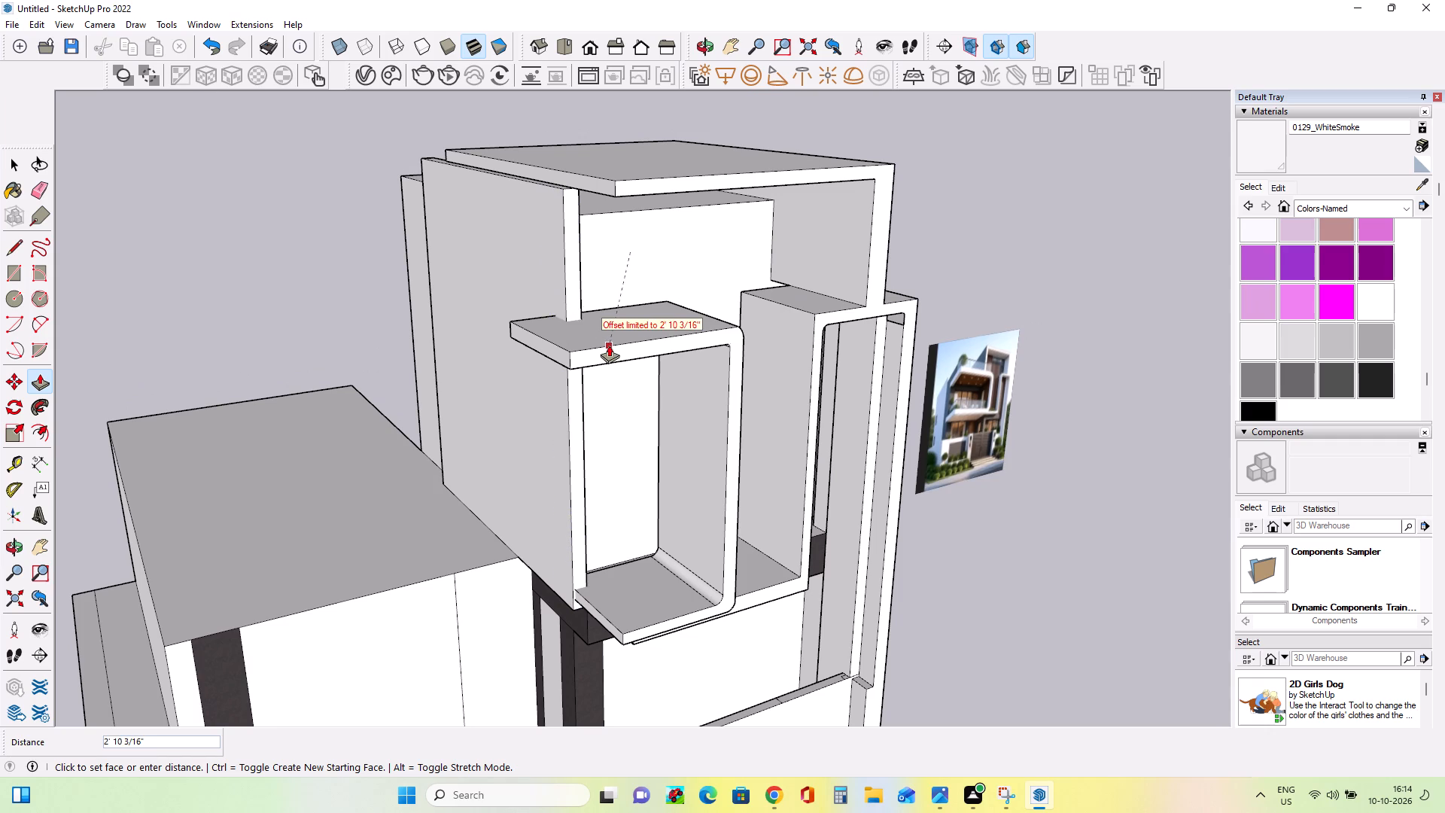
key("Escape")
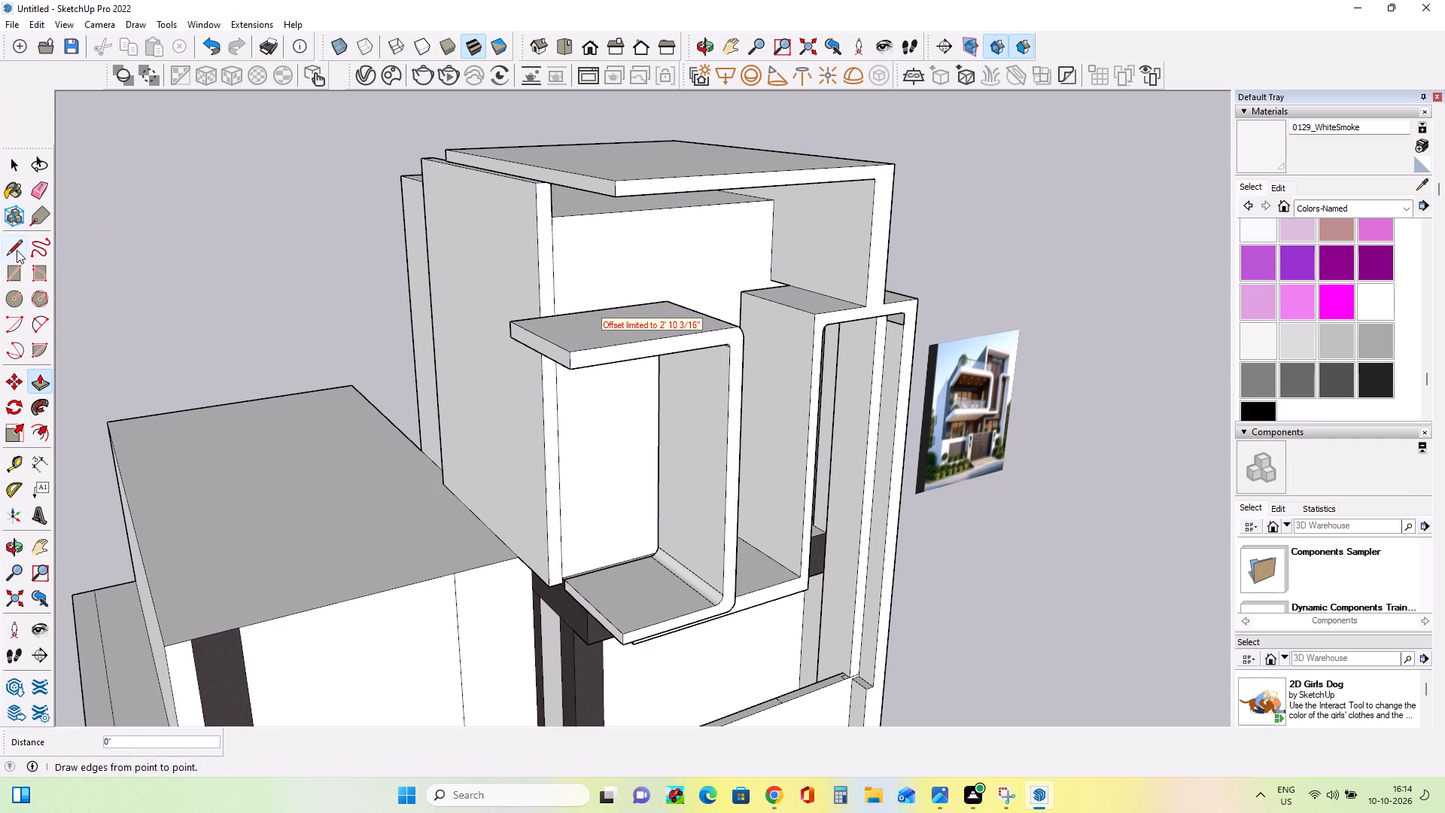
Draw a line about 7 5/16" long across the side wall's front end, where it meets the projecting frame's top slab.
left_click(17, 251)
left_click(543, 315)
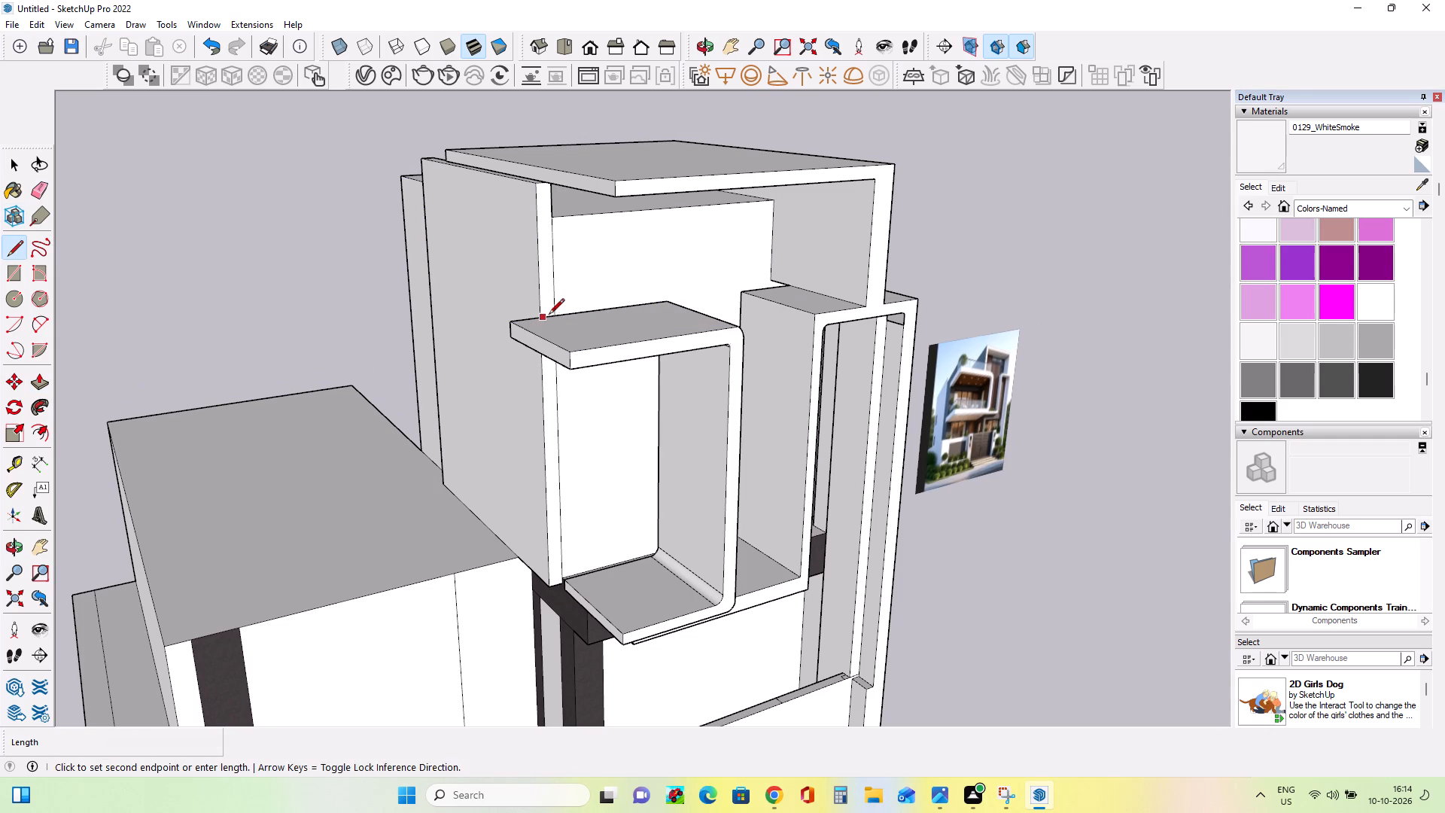
left_click(555, 315)
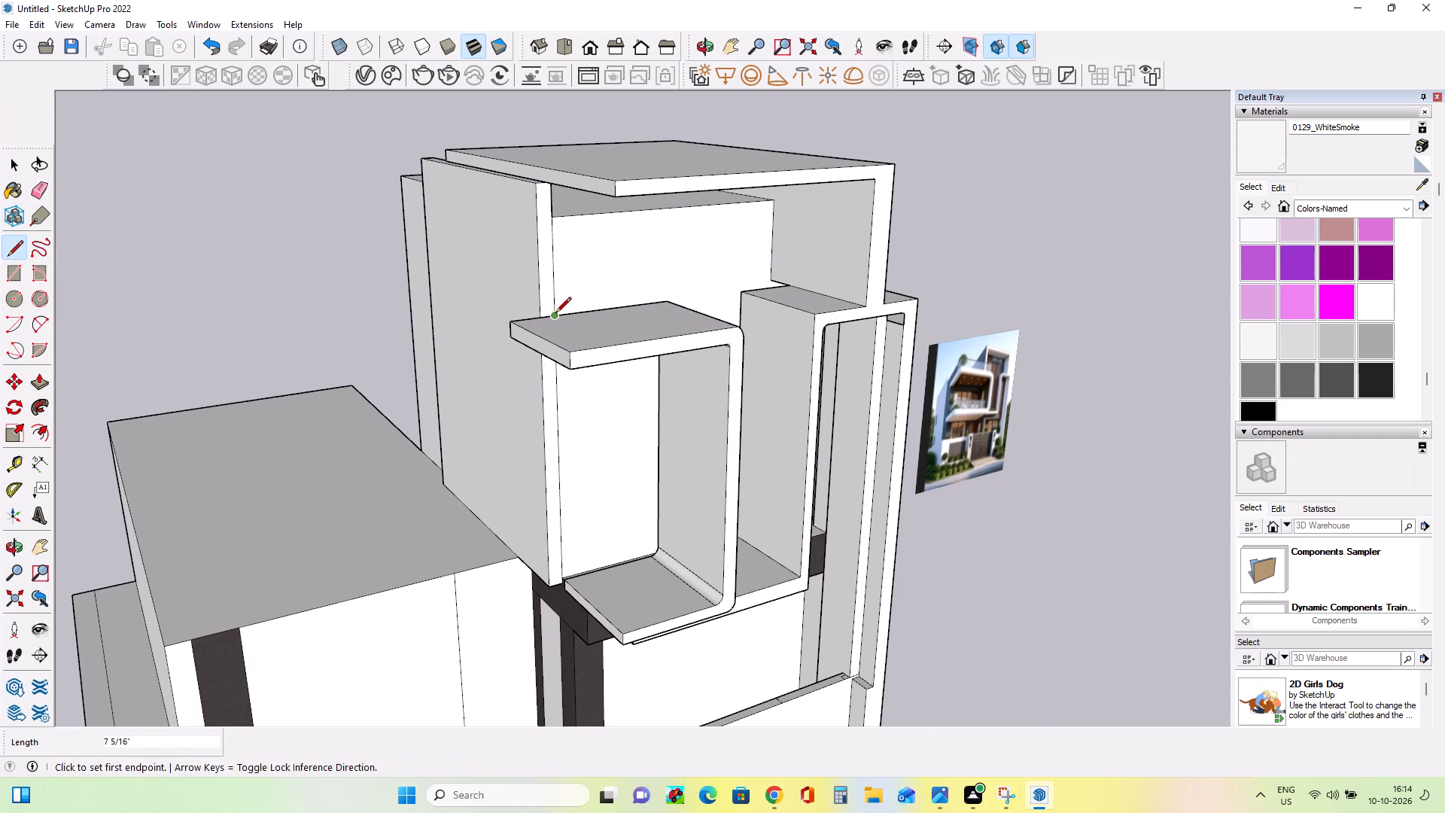
scroll(555, 314, "up", 13)
left_click(552, 326)
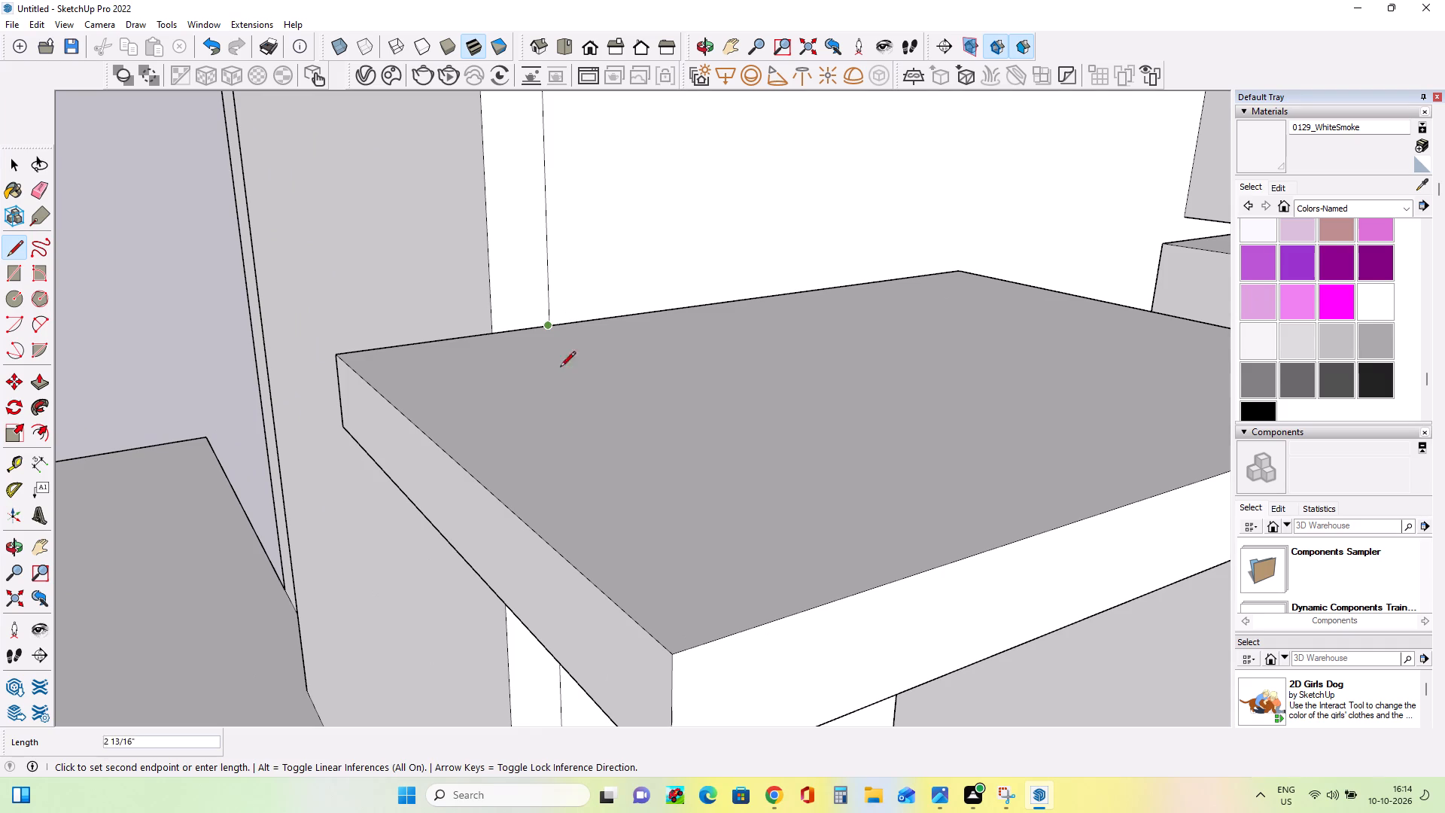
key("space")
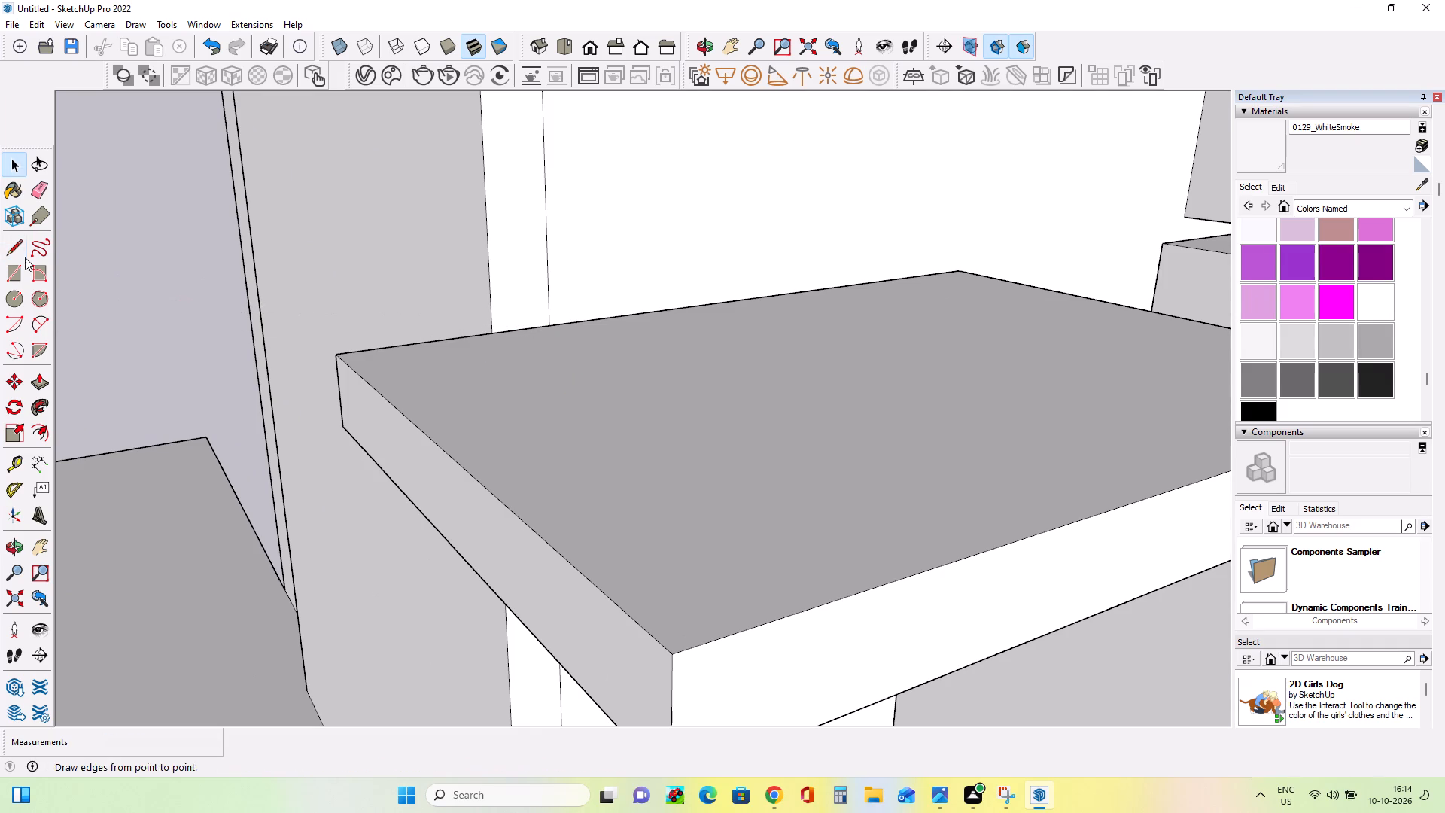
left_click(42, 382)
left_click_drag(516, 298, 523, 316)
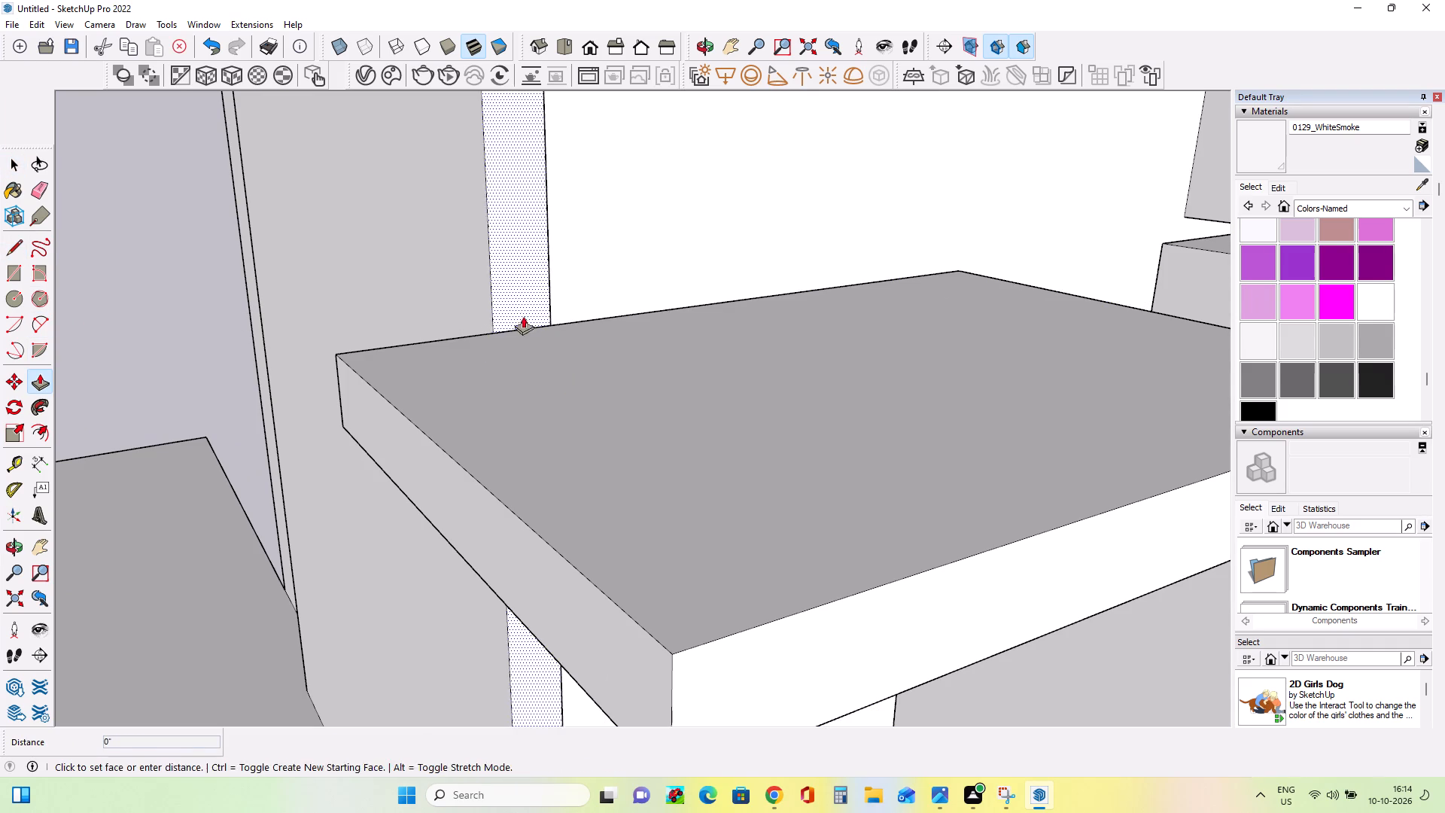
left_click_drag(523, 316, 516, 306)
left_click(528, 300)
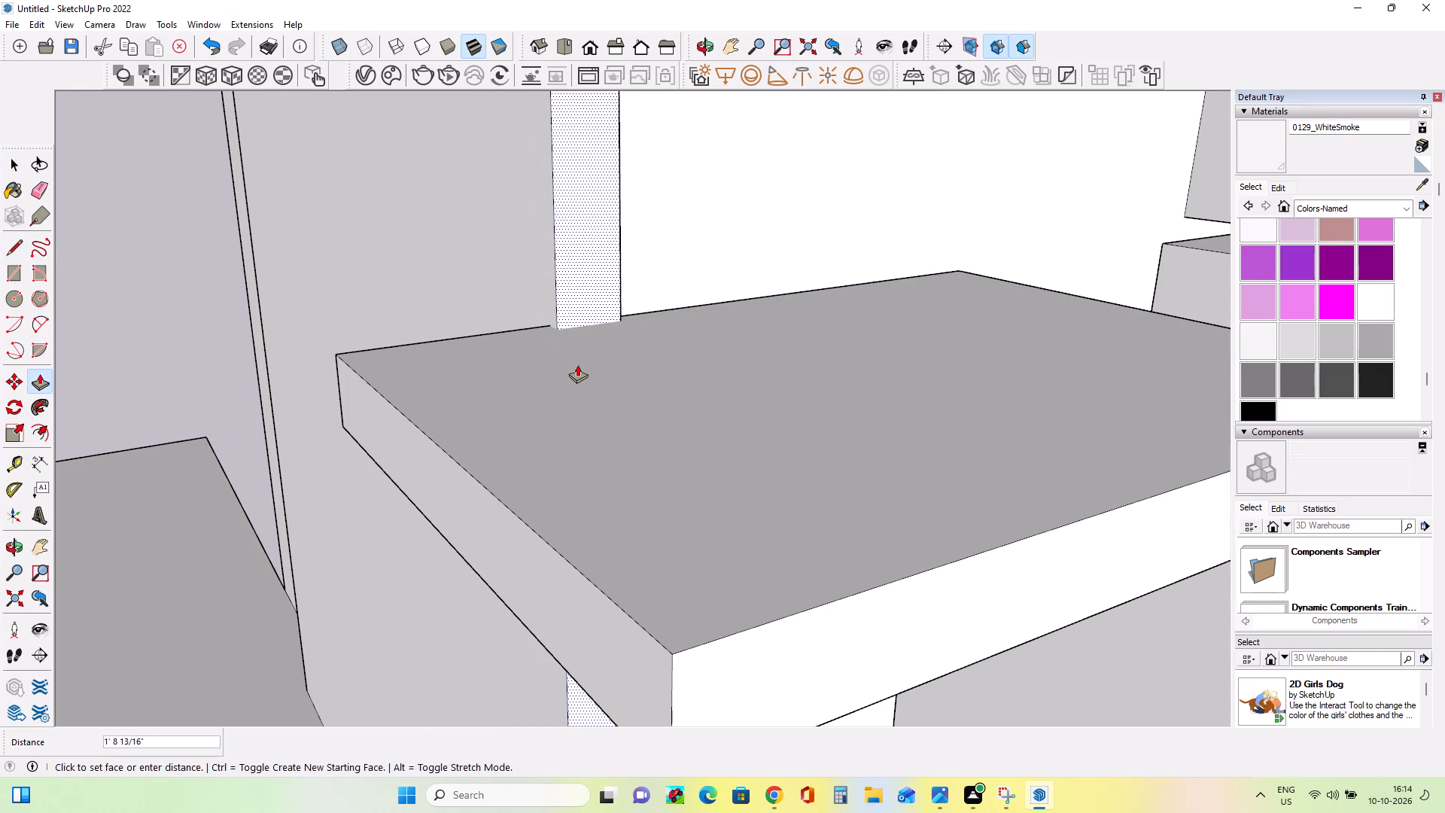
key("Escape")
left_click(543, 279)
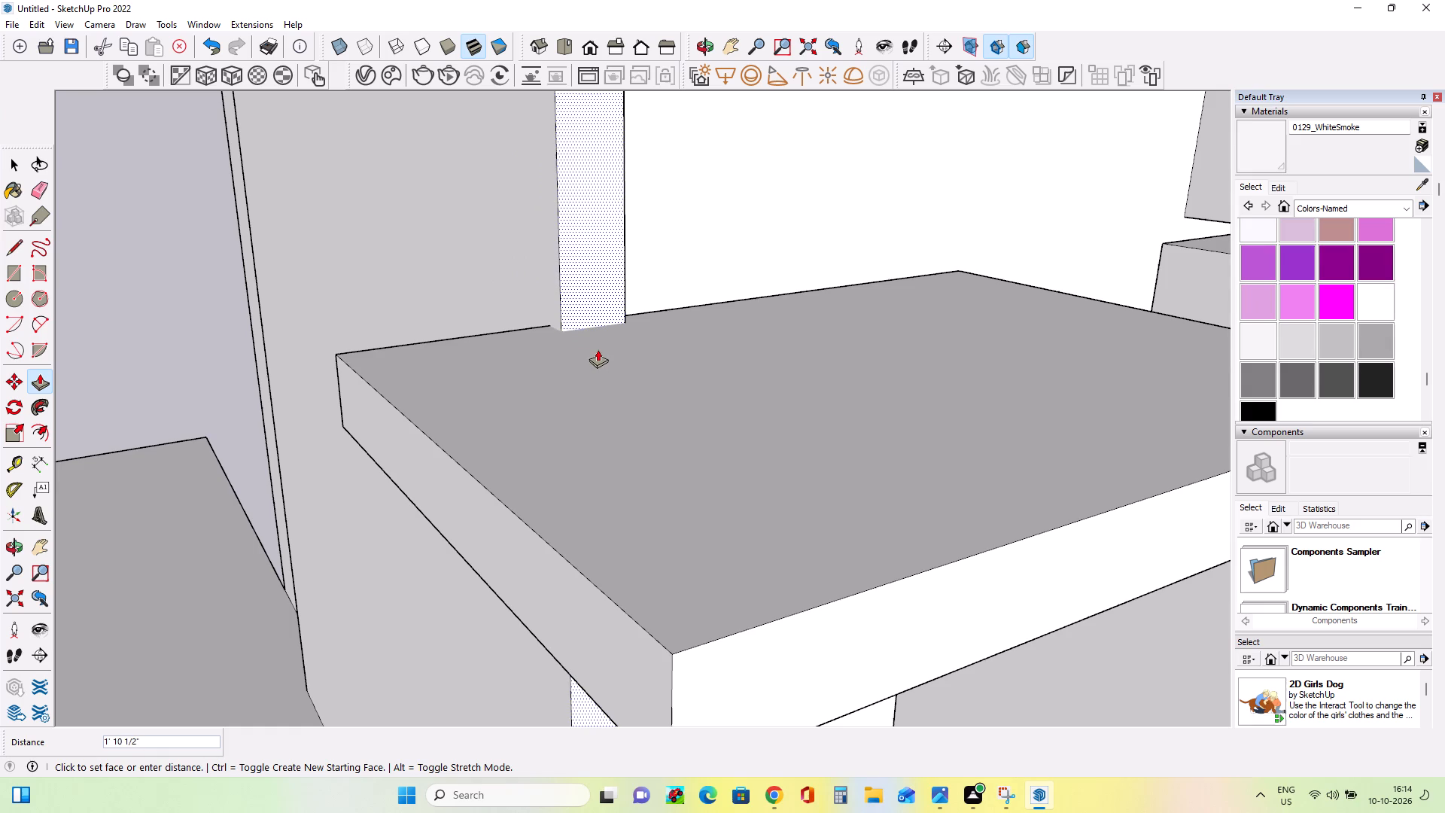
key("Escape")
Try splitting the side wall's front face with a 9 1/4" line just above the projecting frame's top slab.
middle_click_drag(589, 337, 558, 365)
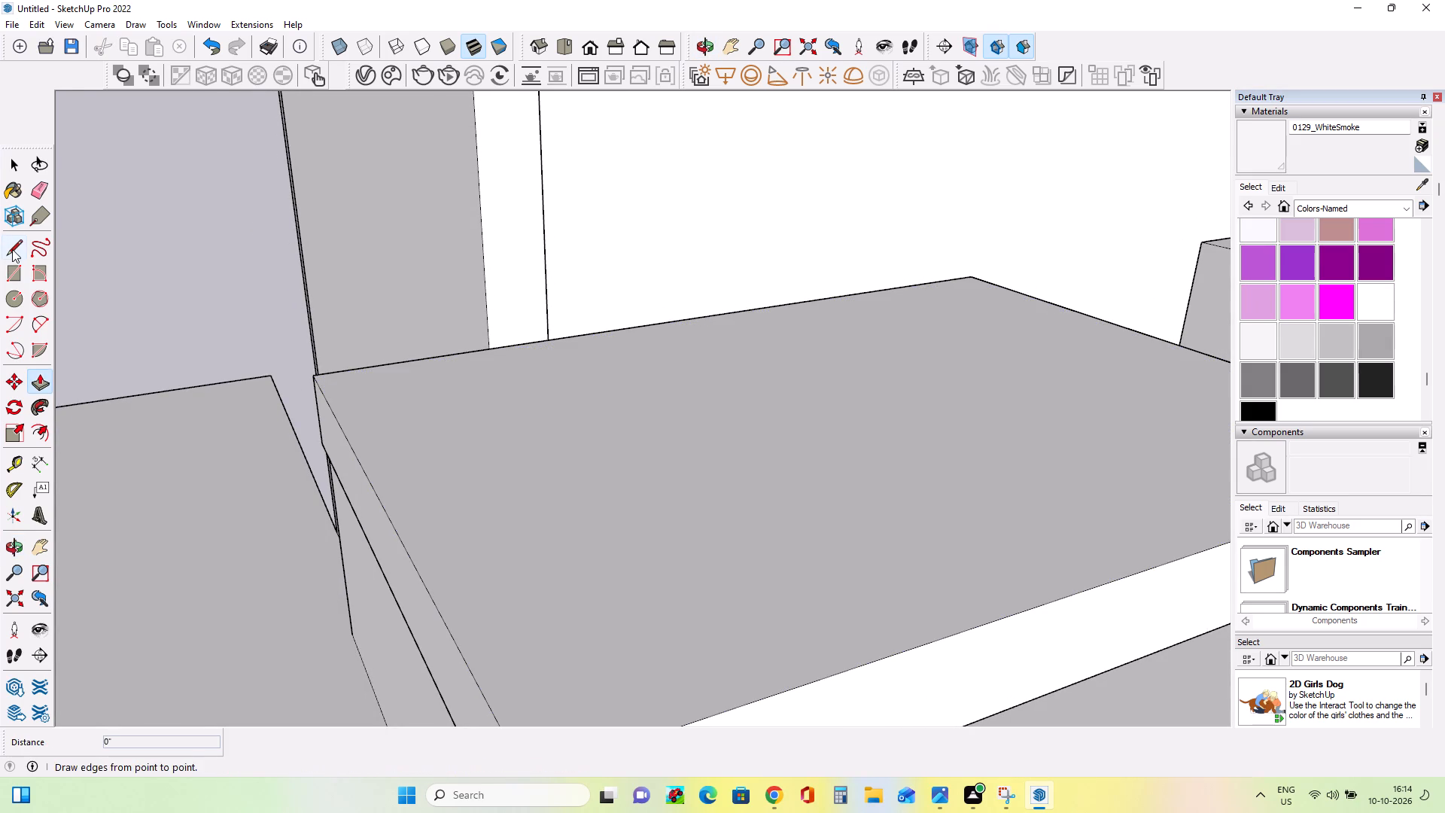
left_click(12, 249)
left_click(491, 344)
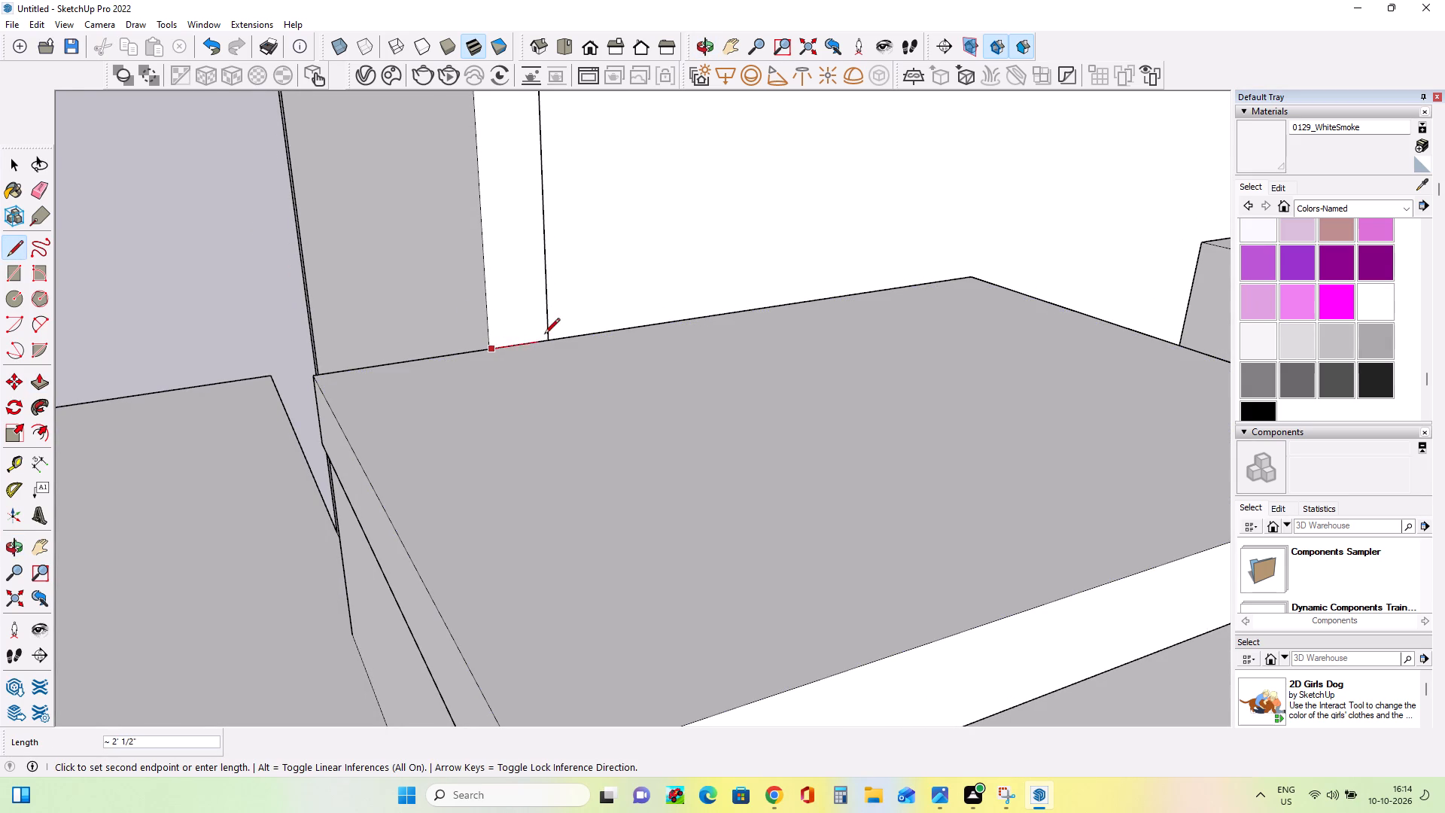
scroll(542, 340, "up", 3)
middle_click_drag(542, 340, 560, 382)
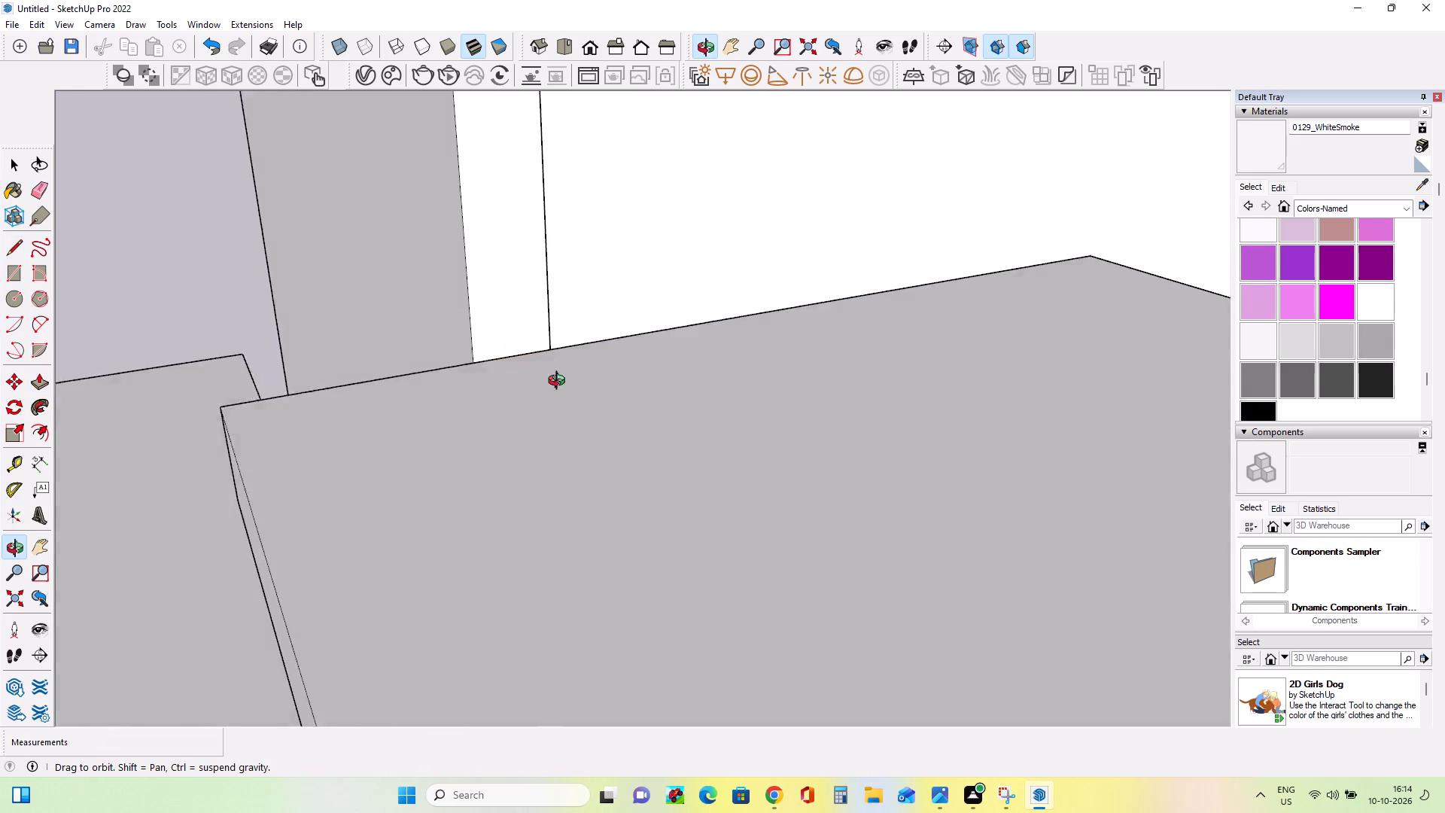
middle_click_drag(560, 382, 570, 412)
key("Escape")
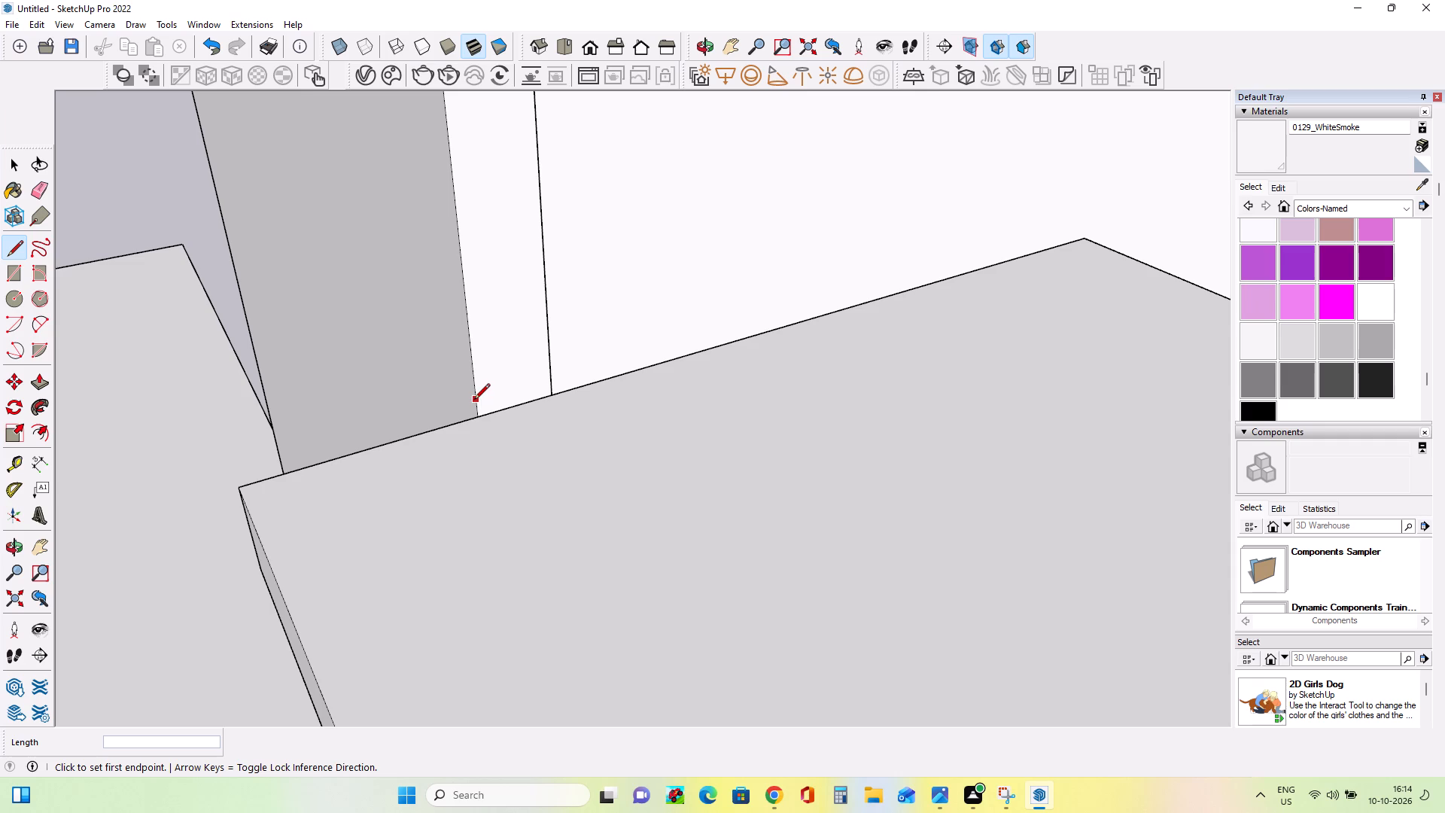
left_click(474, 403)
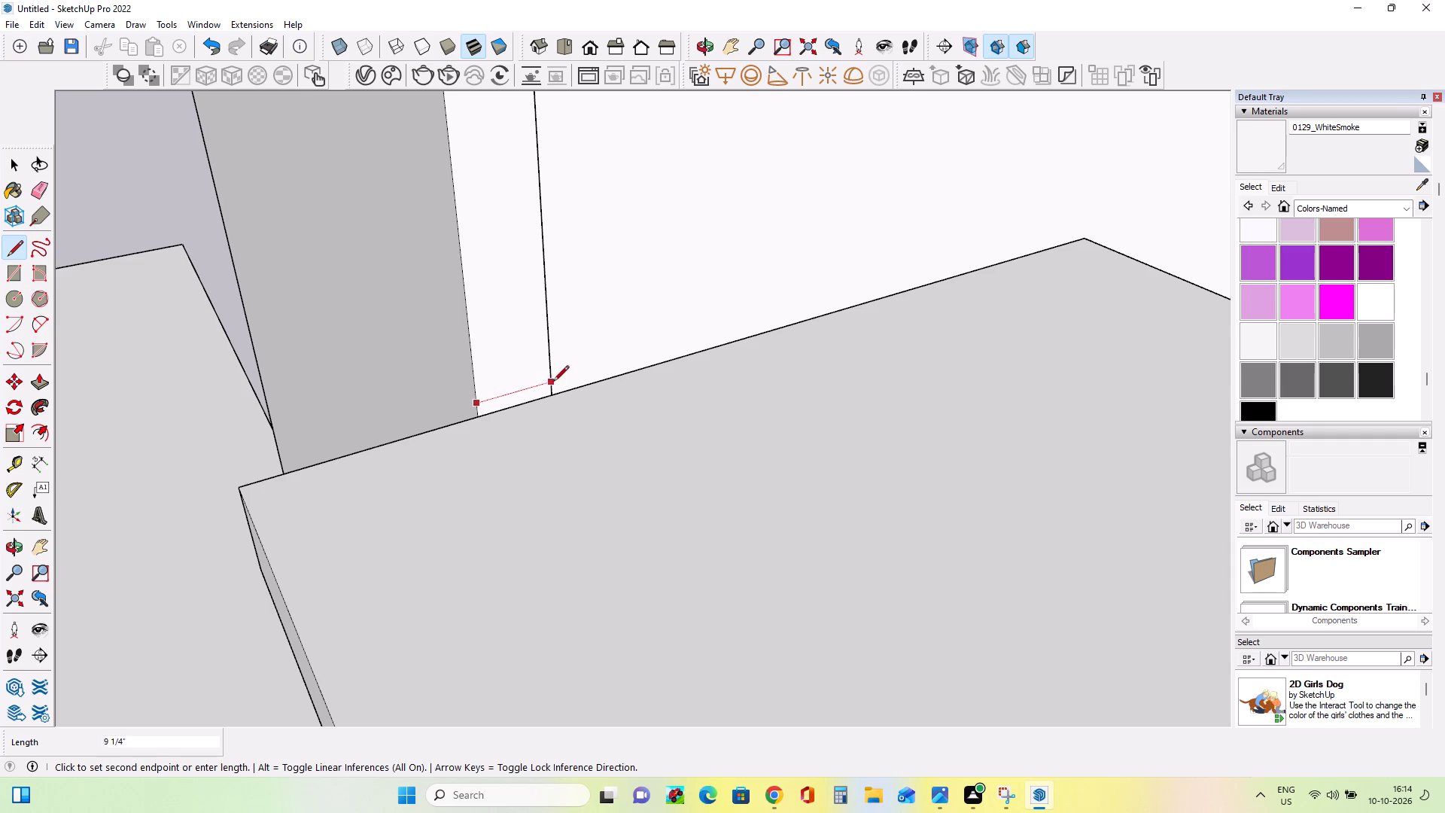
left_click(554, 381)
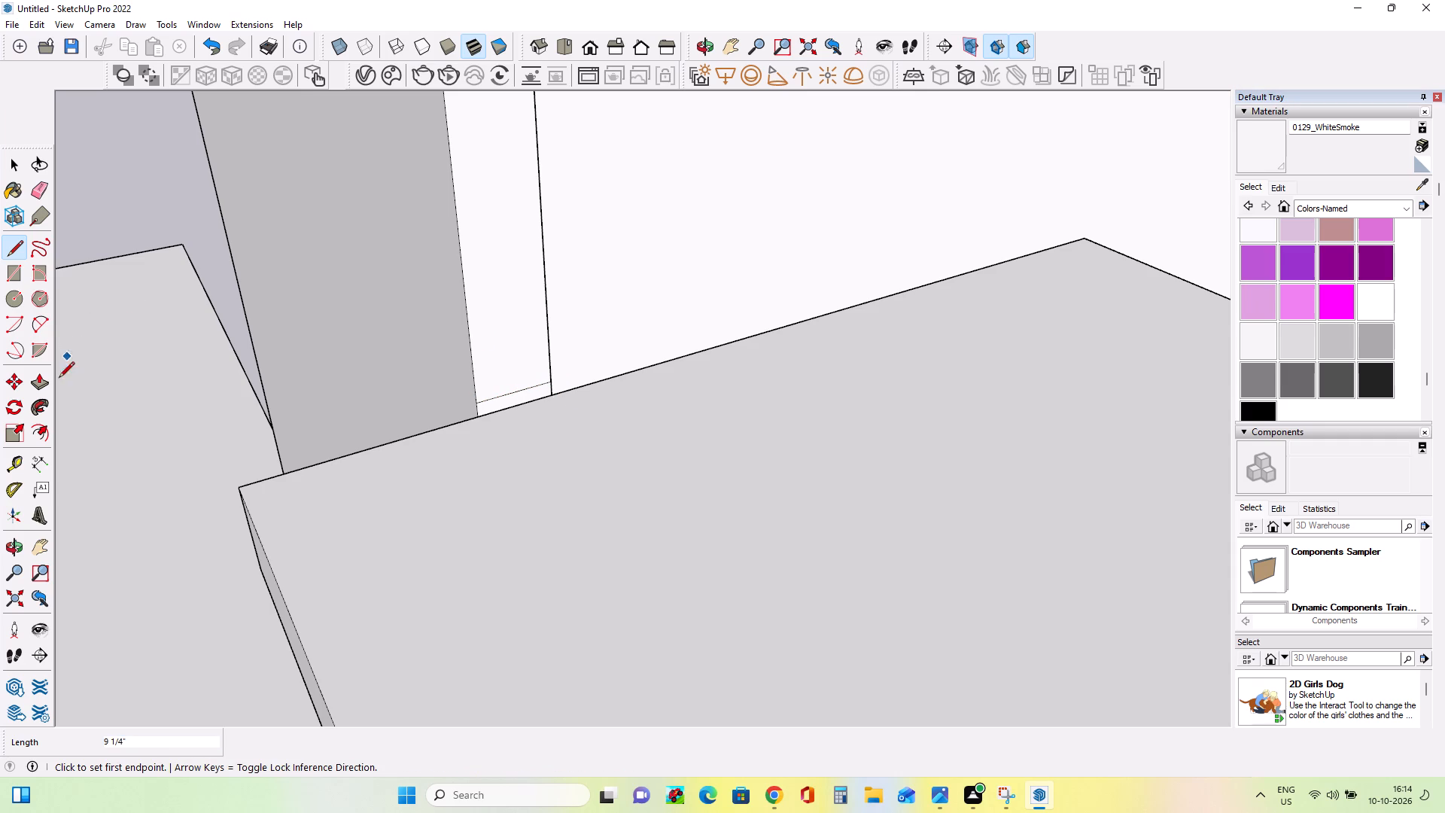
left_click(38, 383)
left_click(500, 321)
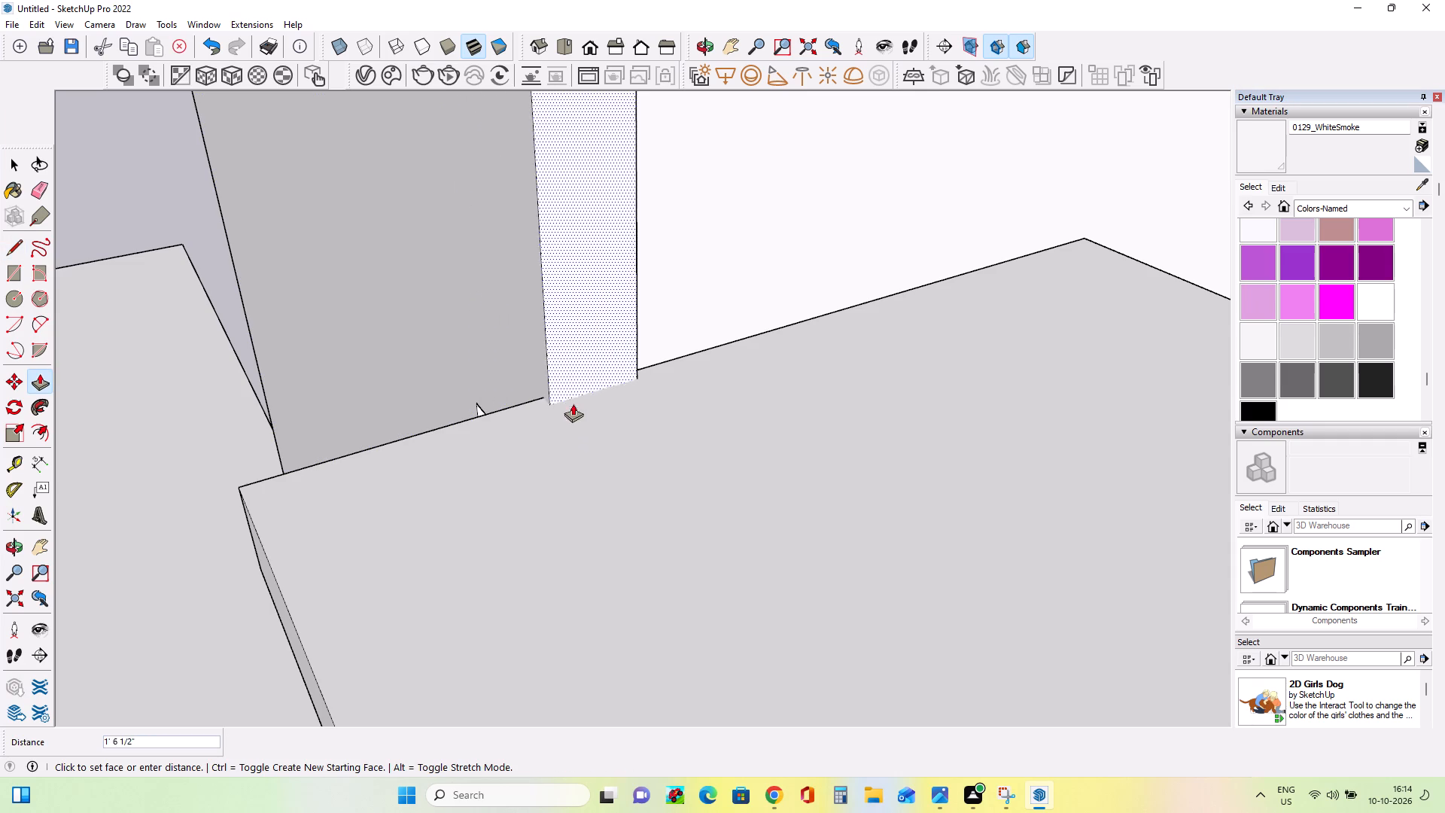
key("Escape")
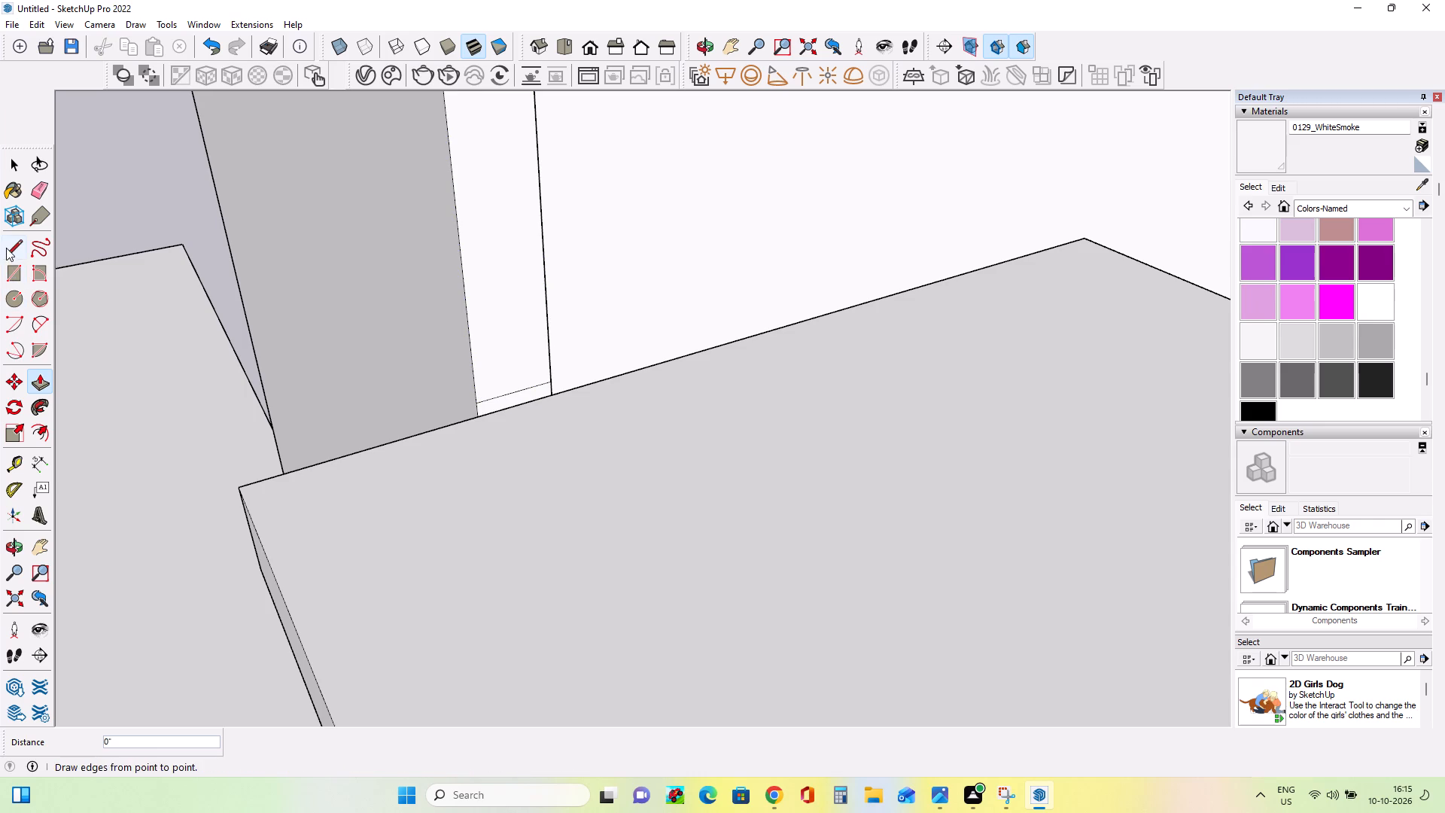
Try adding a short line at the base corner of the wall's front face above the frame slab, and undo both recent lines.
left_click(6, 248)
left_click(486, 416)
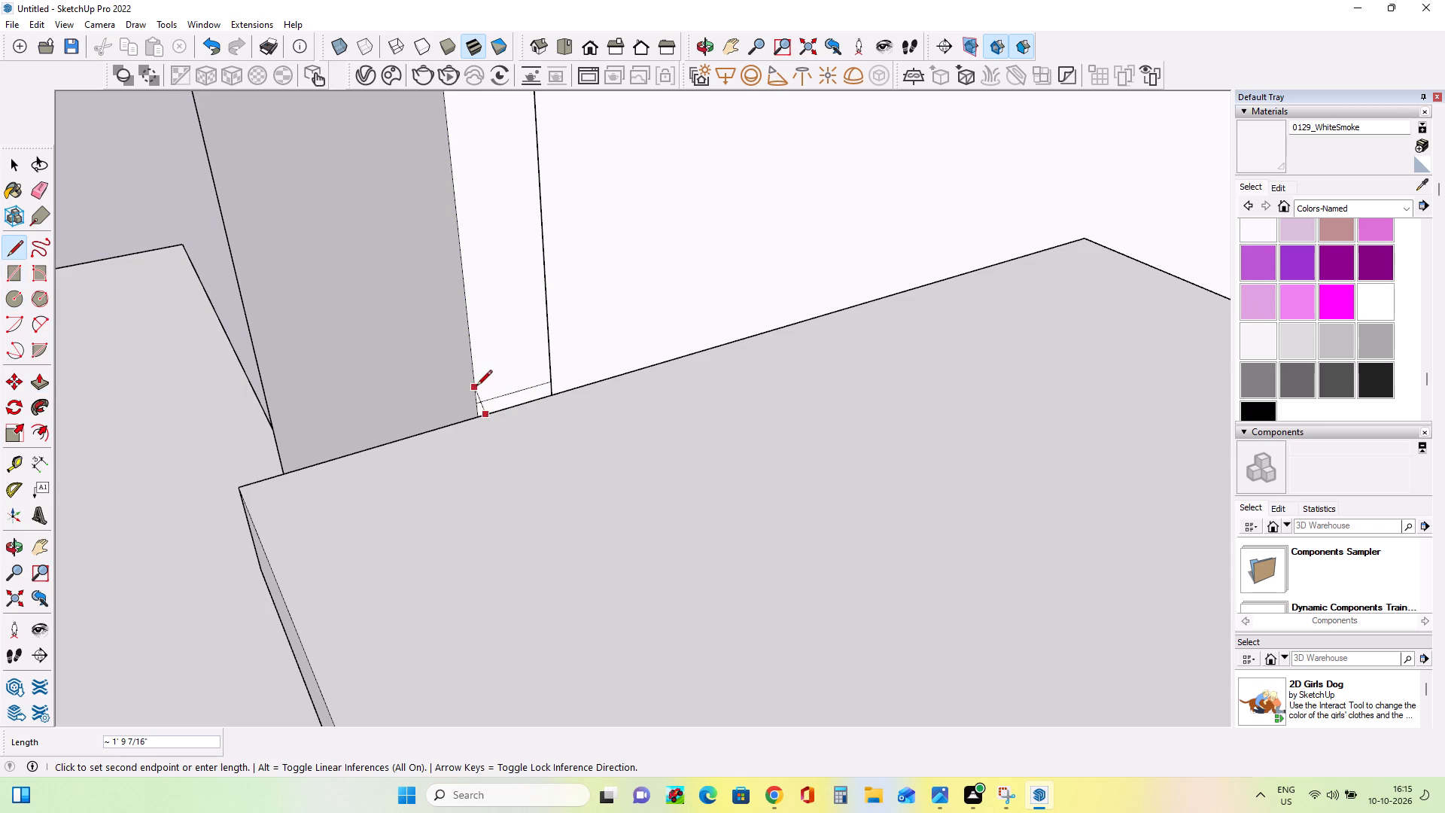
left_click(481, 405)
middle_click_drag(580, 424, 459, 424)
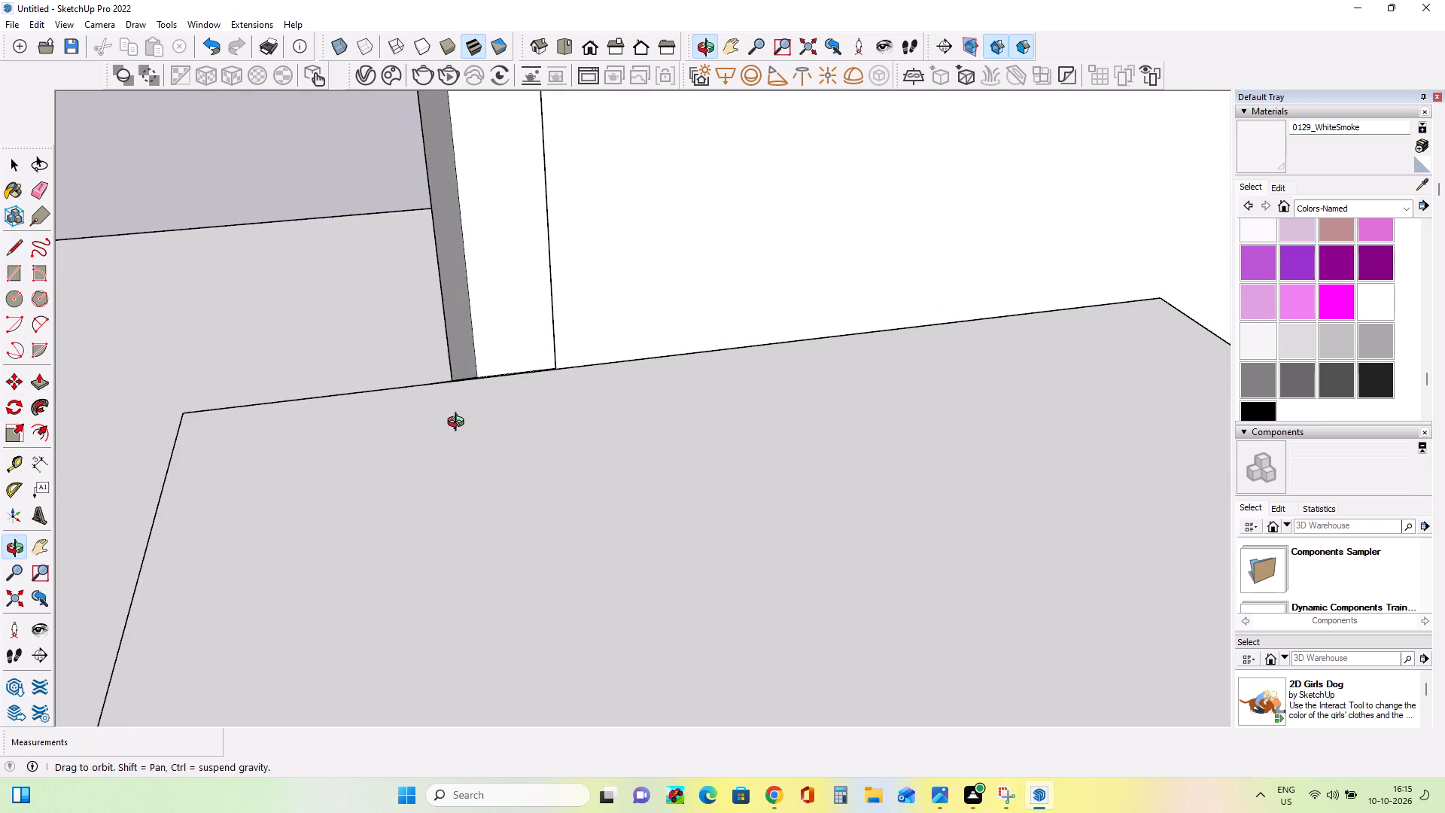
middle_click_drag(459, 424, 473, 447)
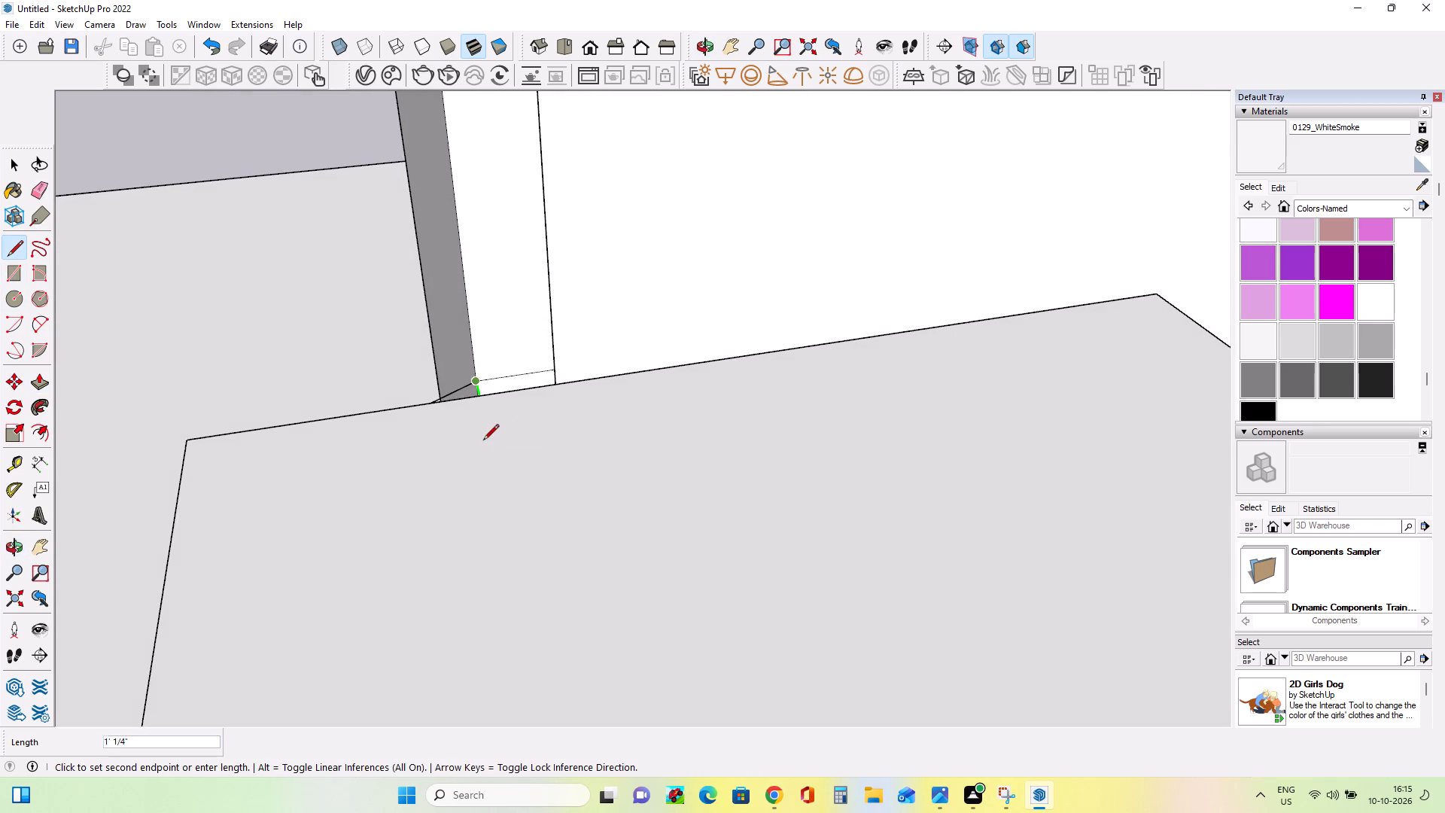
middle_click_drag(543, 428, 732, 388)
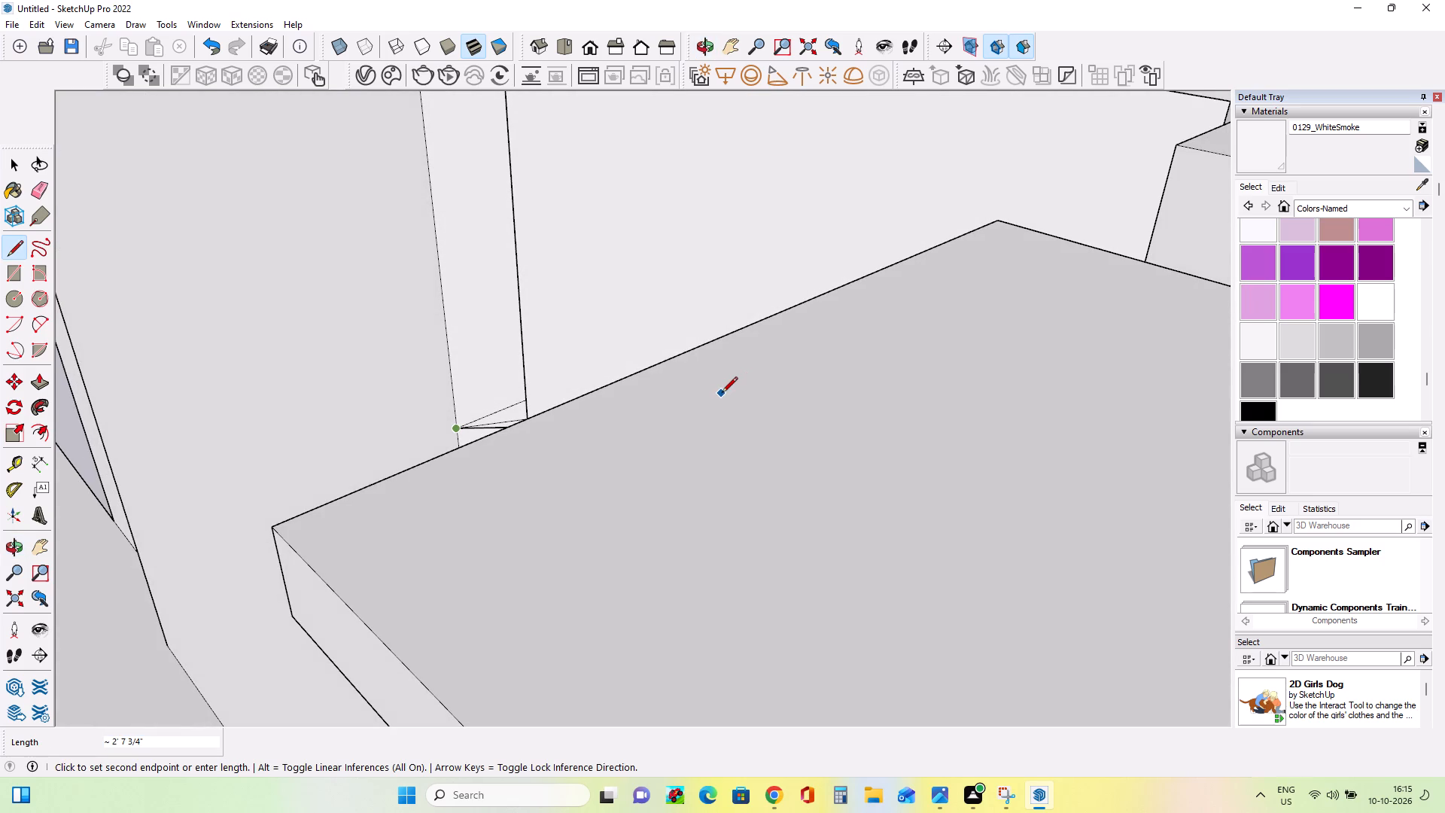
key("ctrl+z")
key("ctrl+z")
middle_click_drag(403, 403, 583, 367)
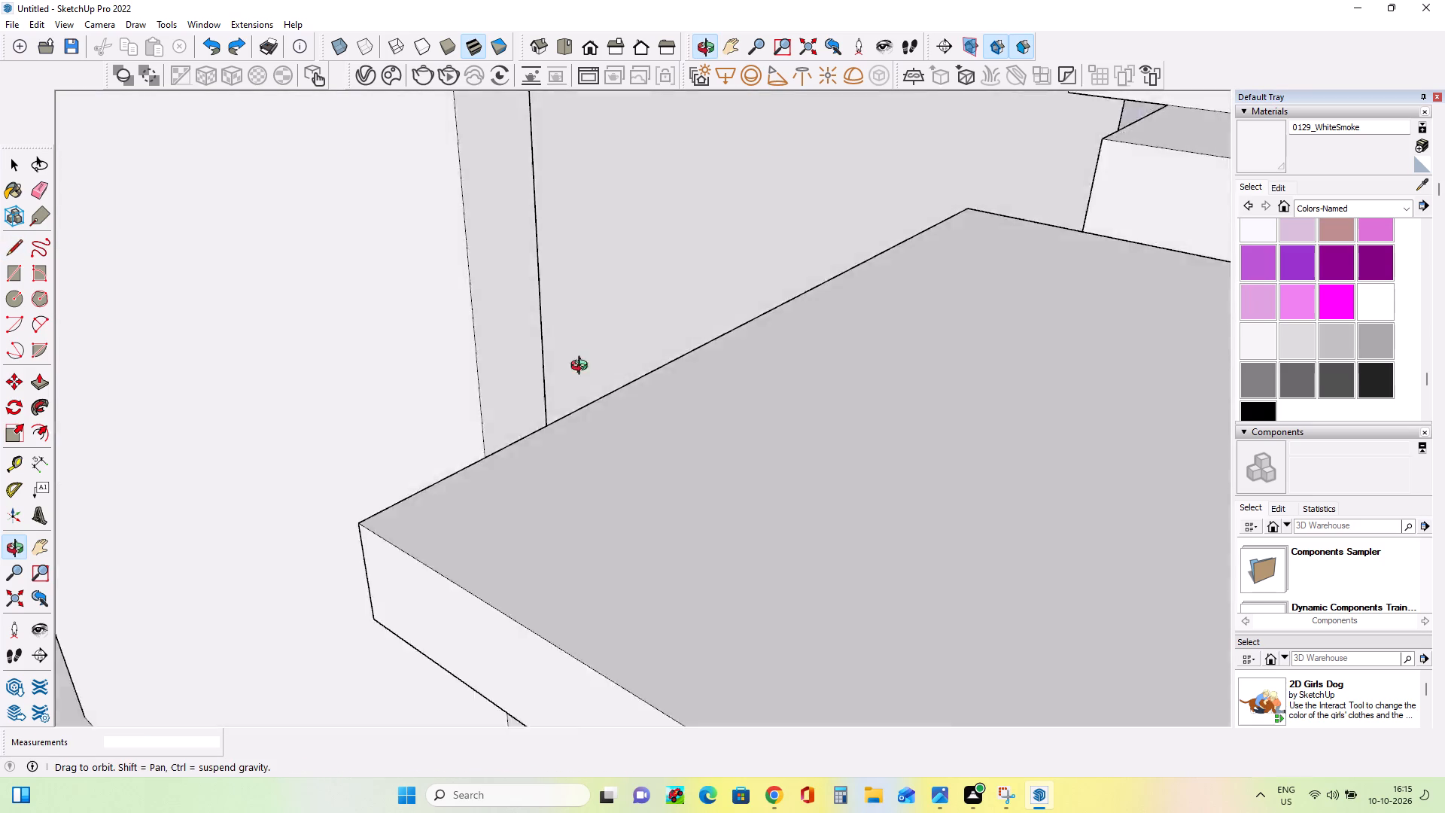
Pull the side wall's front face forward about 1' 6 3/4" beside the projecting frame.
middle_click_drag(583, 367, 728, 343)
middle_click_drag(888, 394, 843, 393)
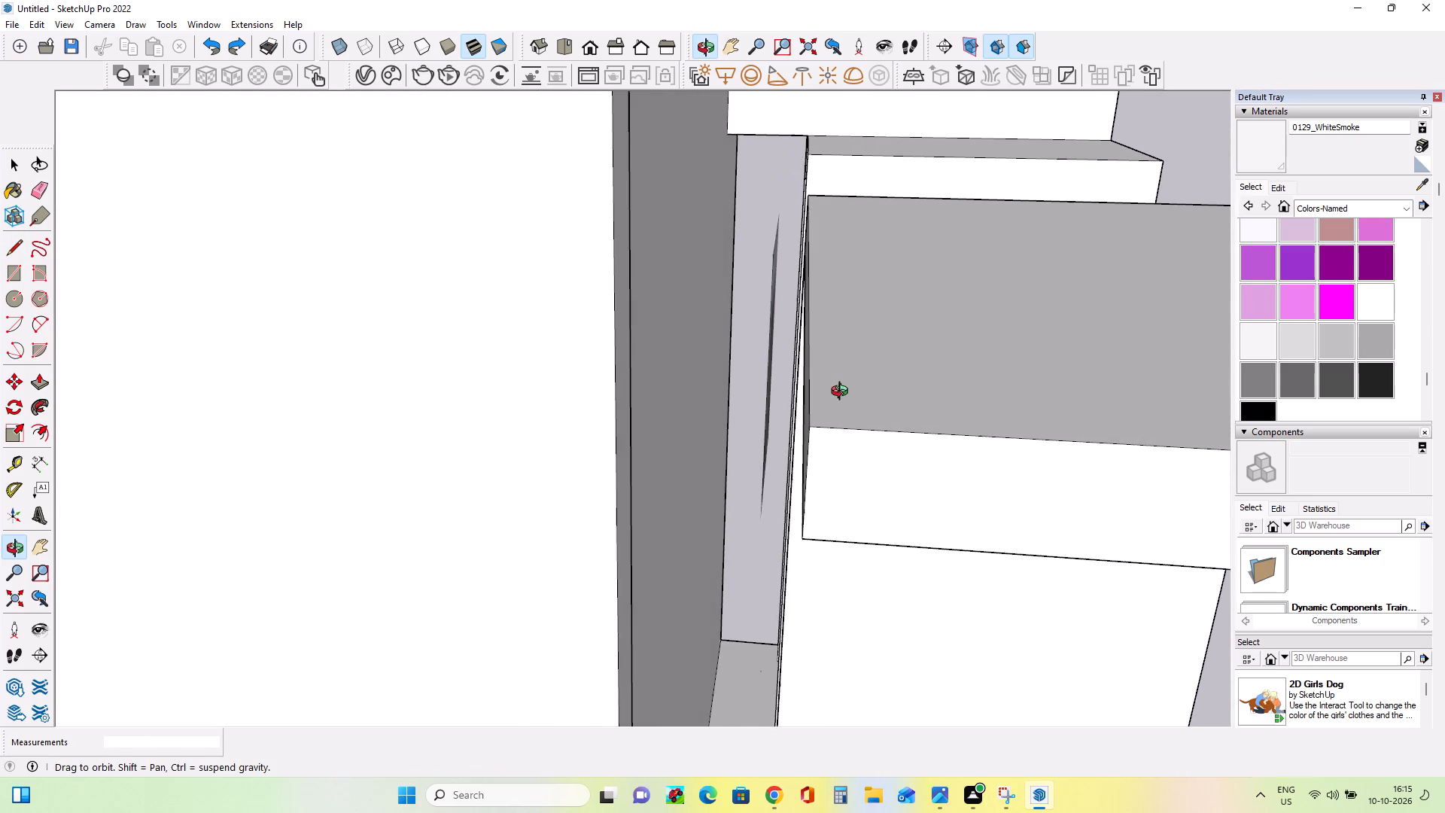
middle_click_drag(843, 393, 637, 413)
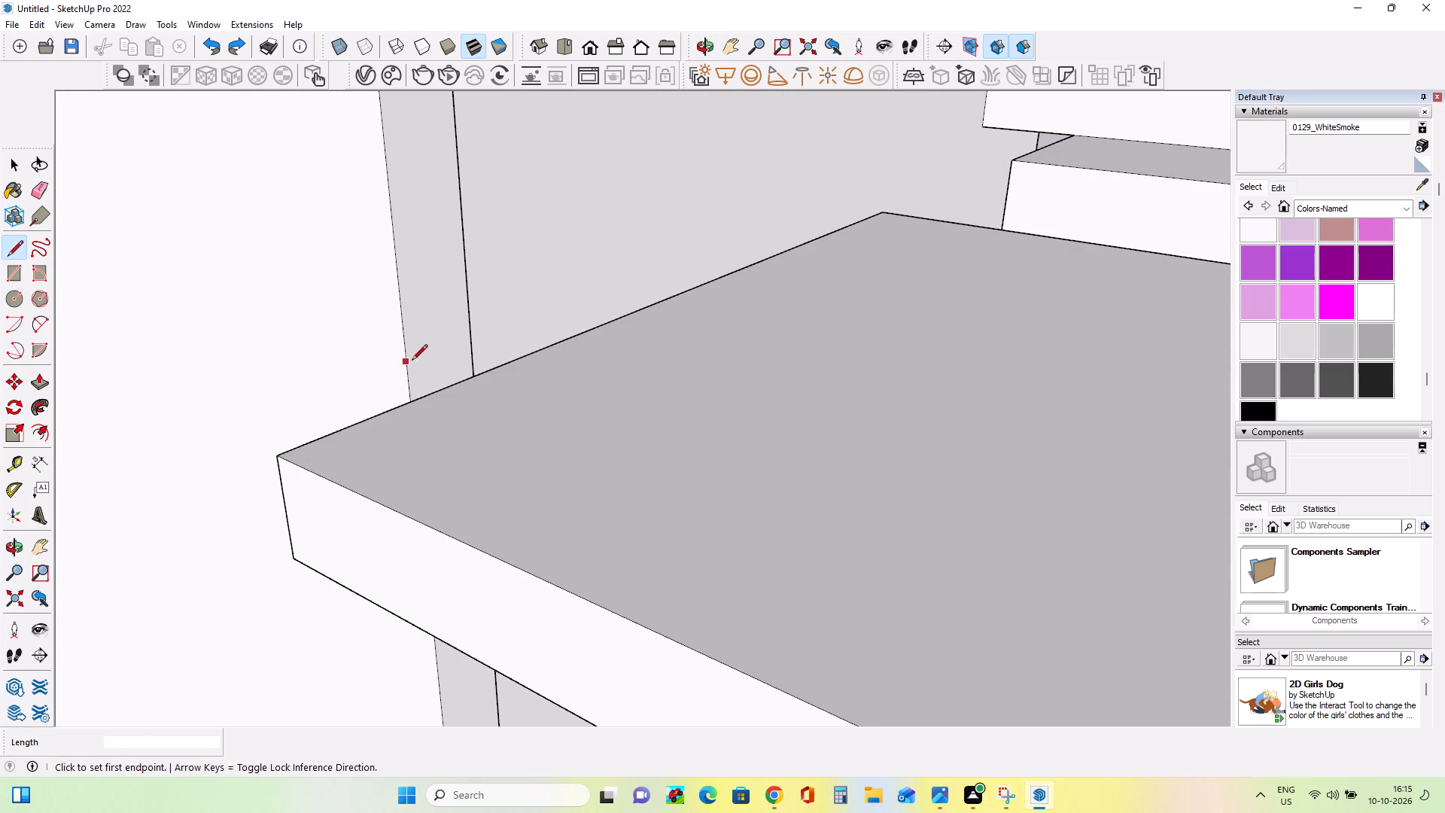
scroll(413, 361, "down", 13)
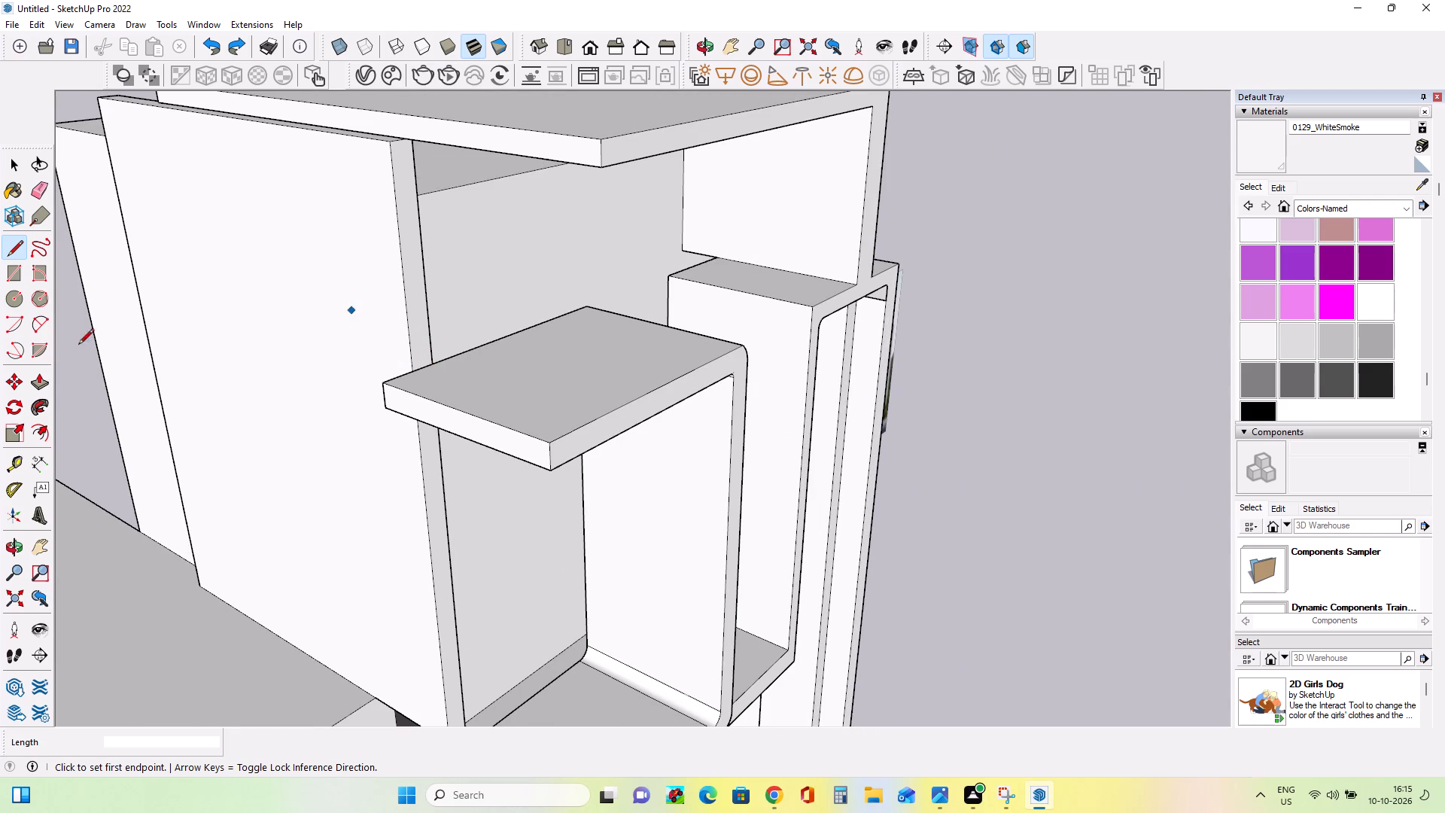
left_click(35, 382)
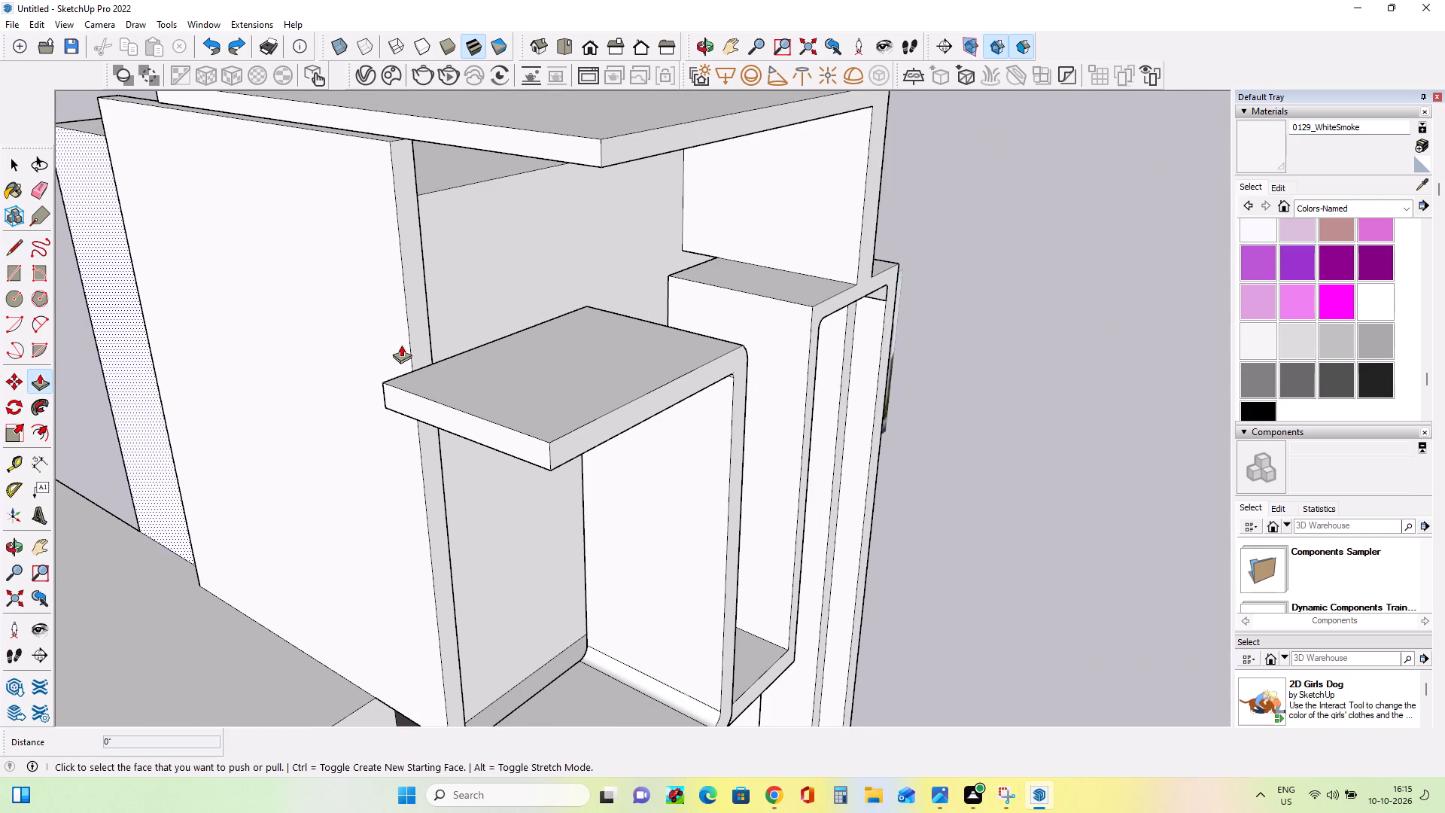
left_click(414, 336)
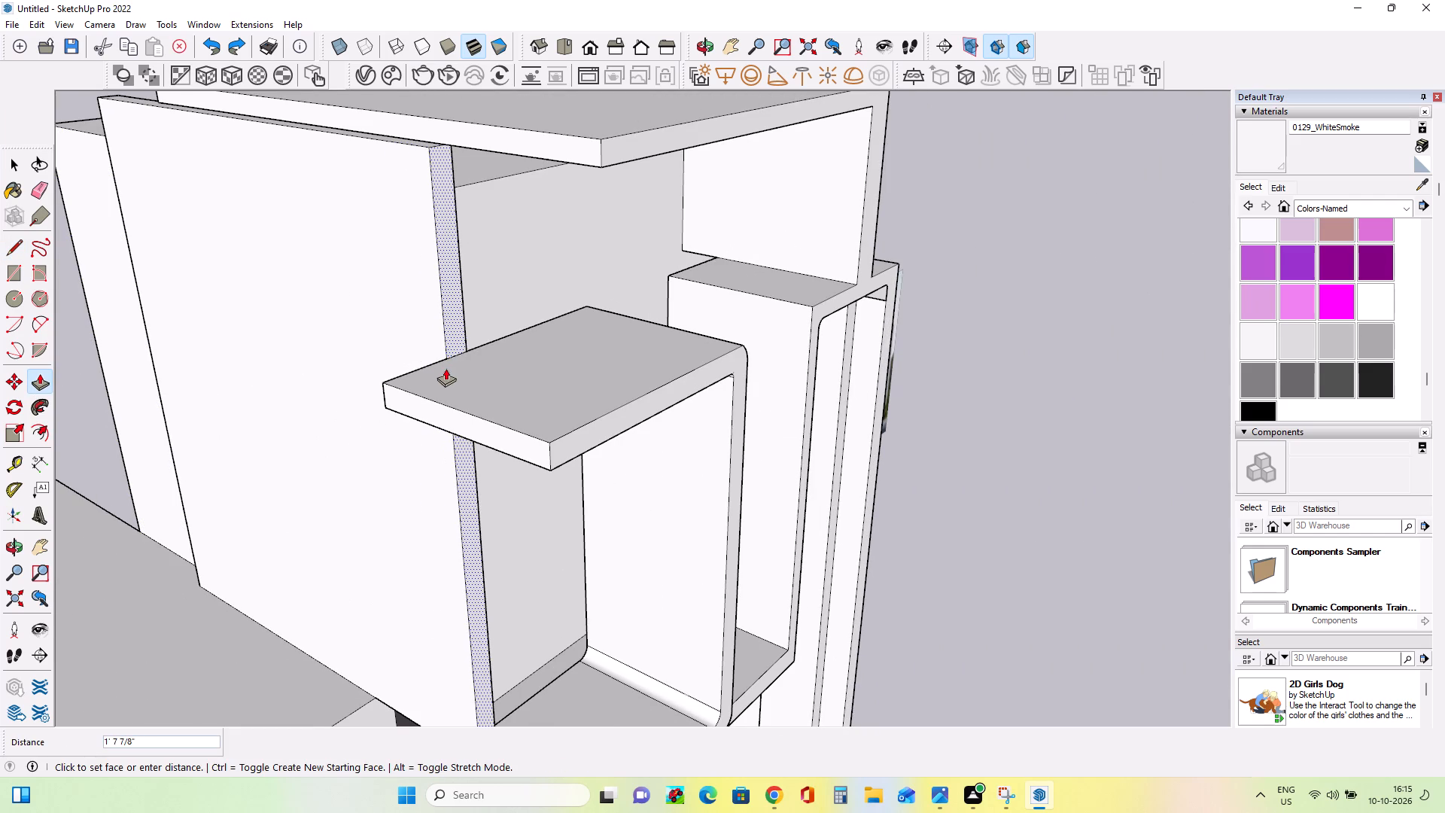
left_click(440, 362)
Split the side wall's front face with a 9 1/4" line along the frame's top slab and pull the upper part forward 6' 1 3/16".
middle_click_drag(519, 377, 440, 399)
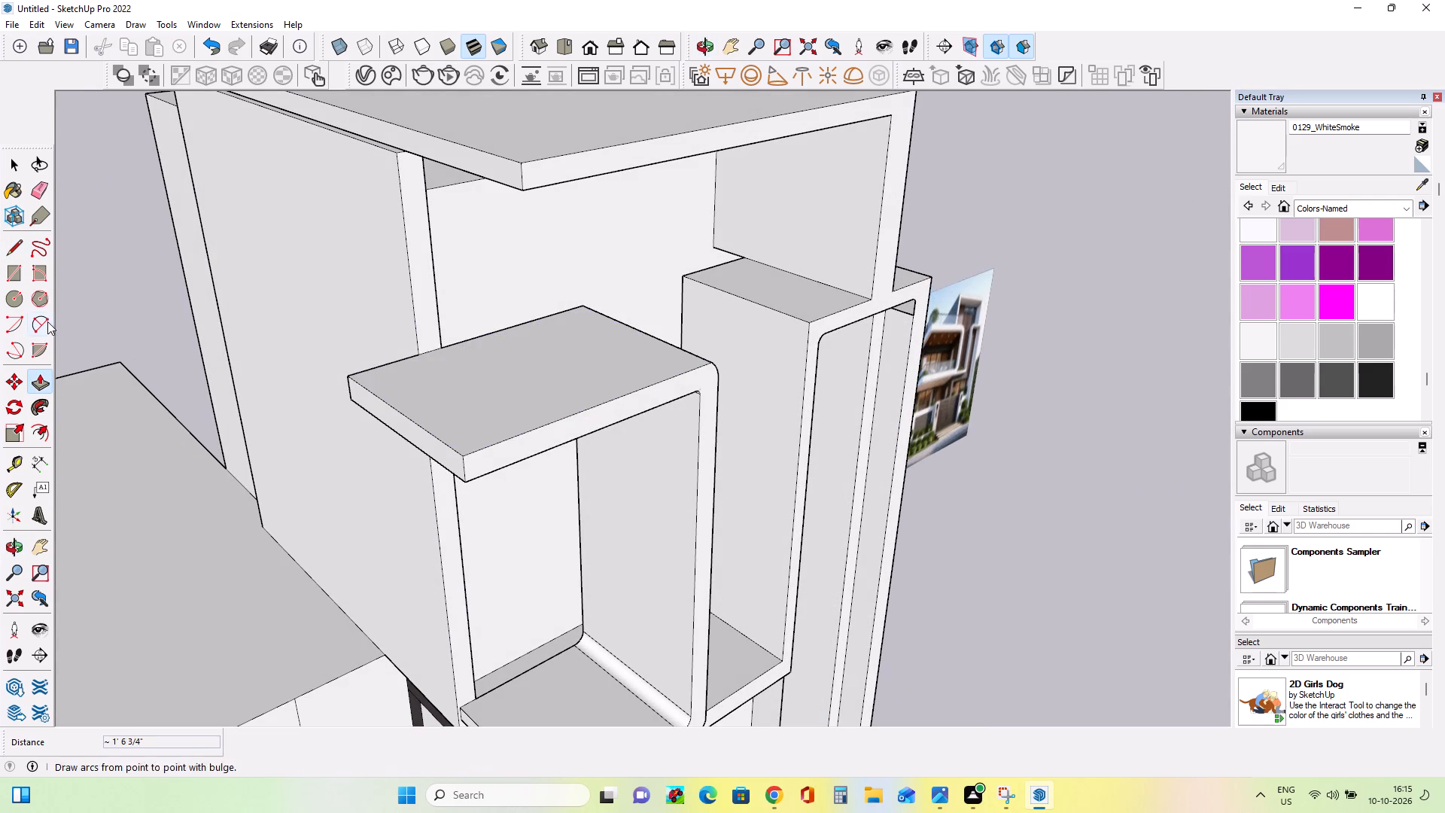
left_click(15, 252)
scroll(436, 369, "up", 3)
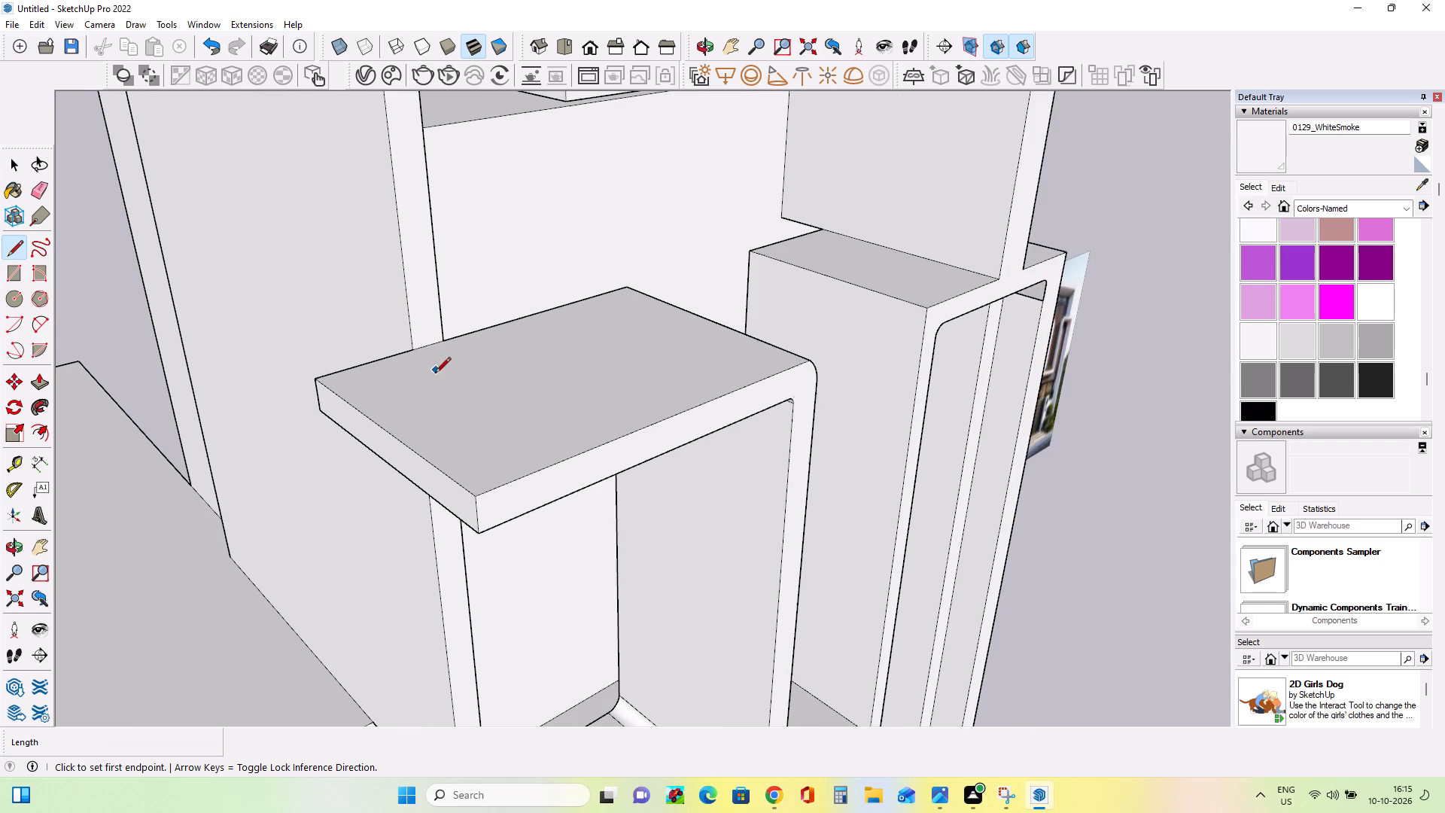
scroll(429, 390, "up", 3)
left_click(412, 335)
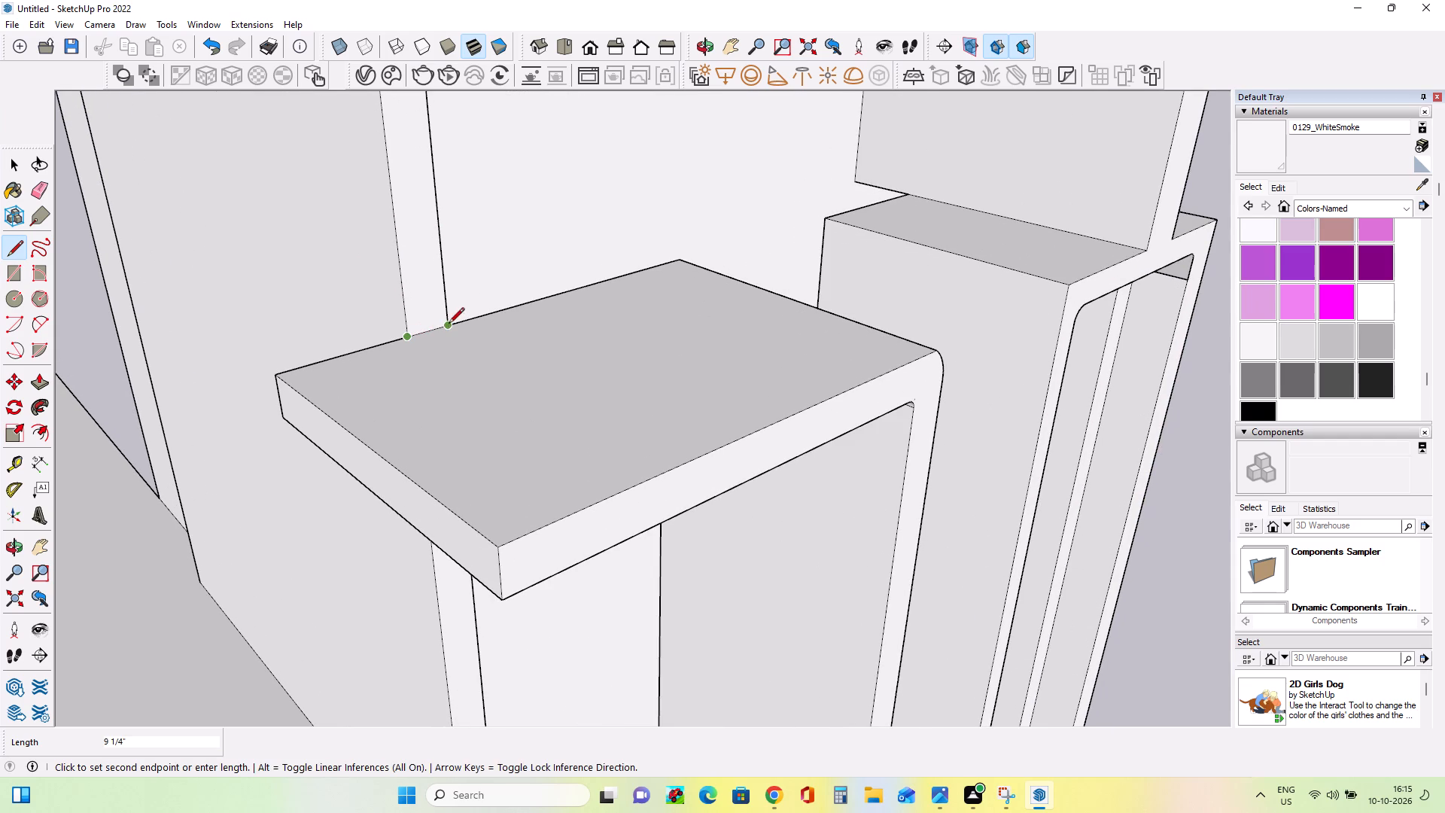
left_click(449, 324)
left_click(33, 388)
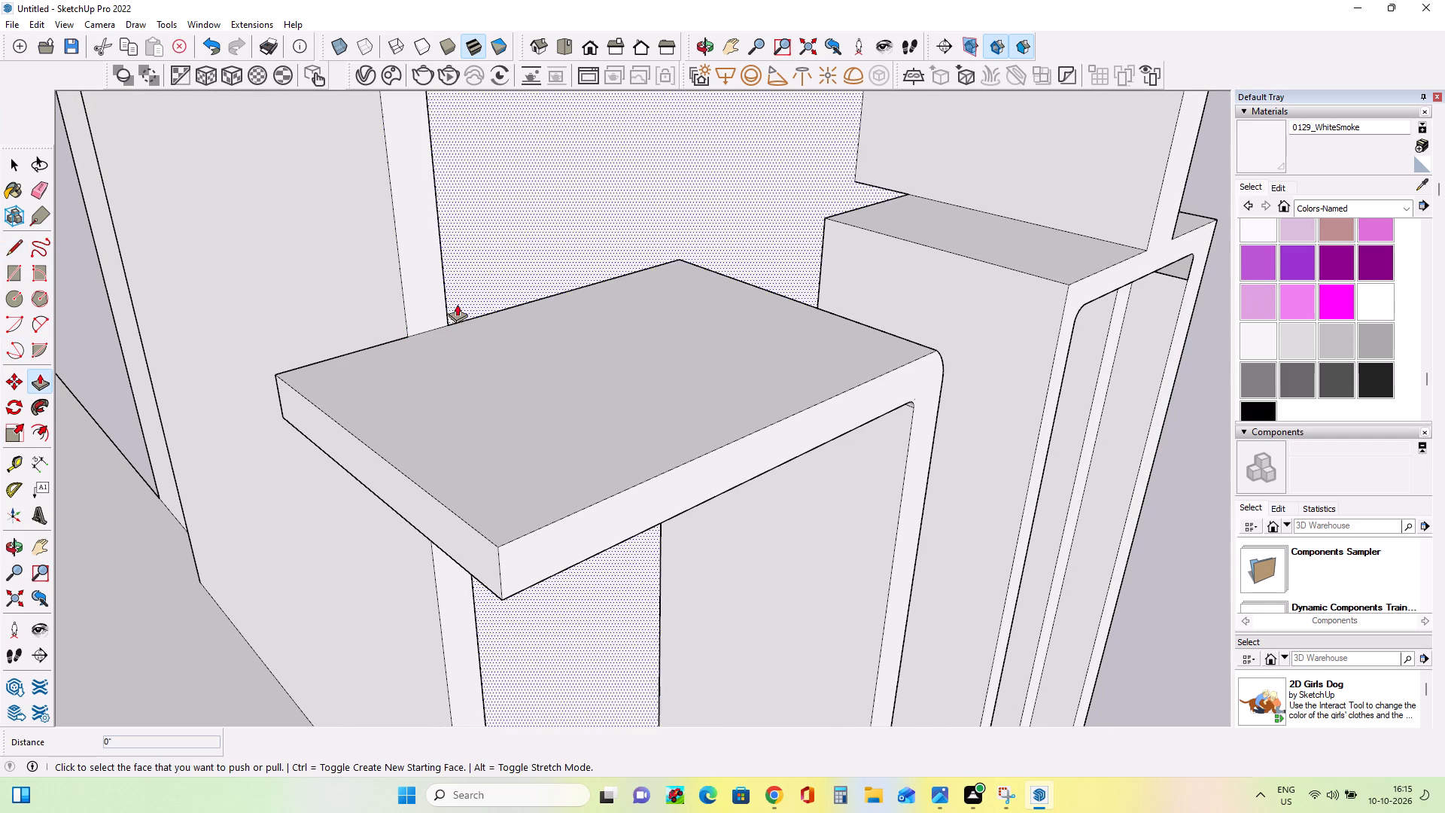
left_click(430, 304)
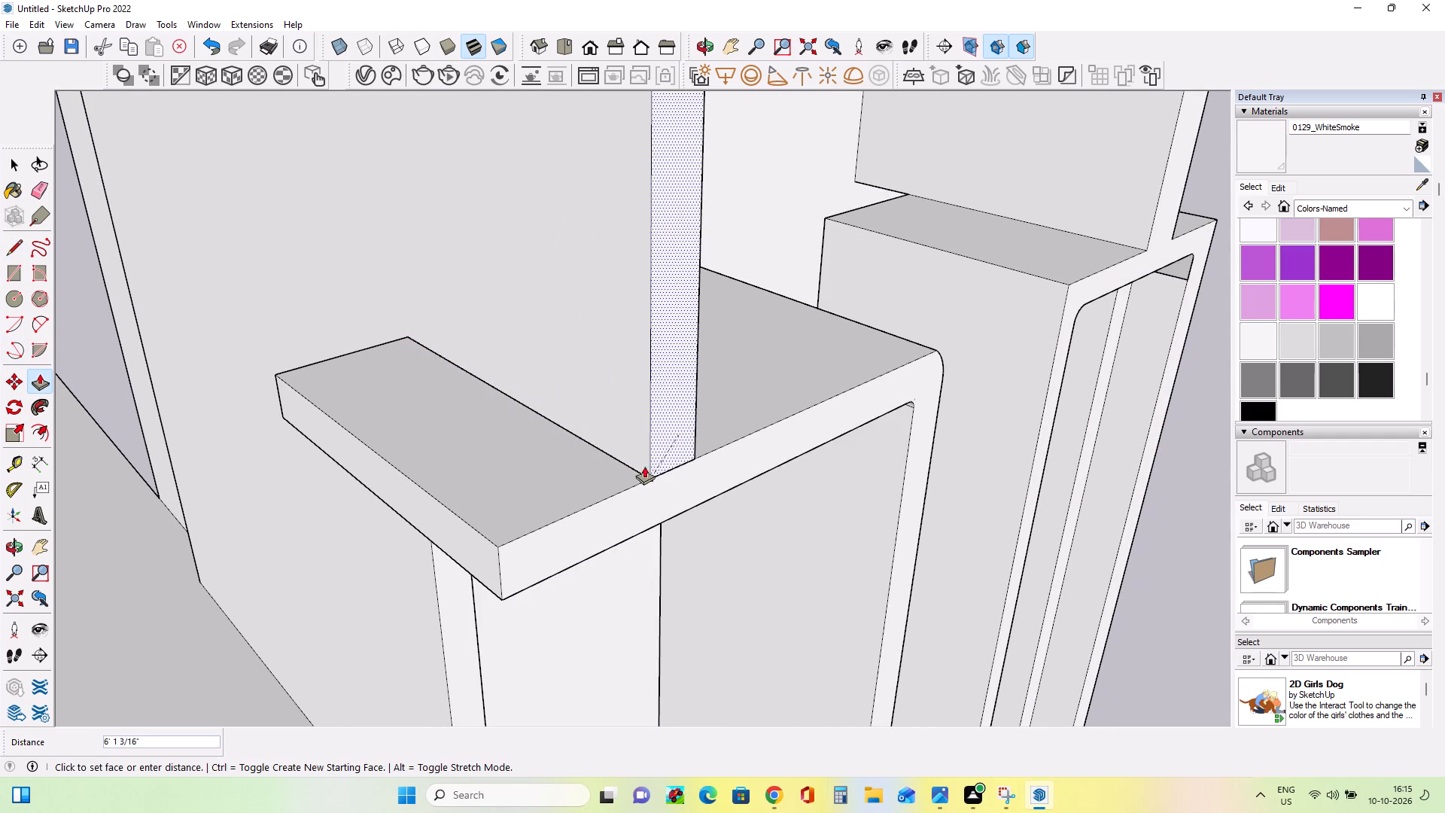
left_click(660, 475)
Push/Pull the overhead slab's front face to line up with the extended side wall's front face.
middle_click_drag(646, 477, 616, 416)
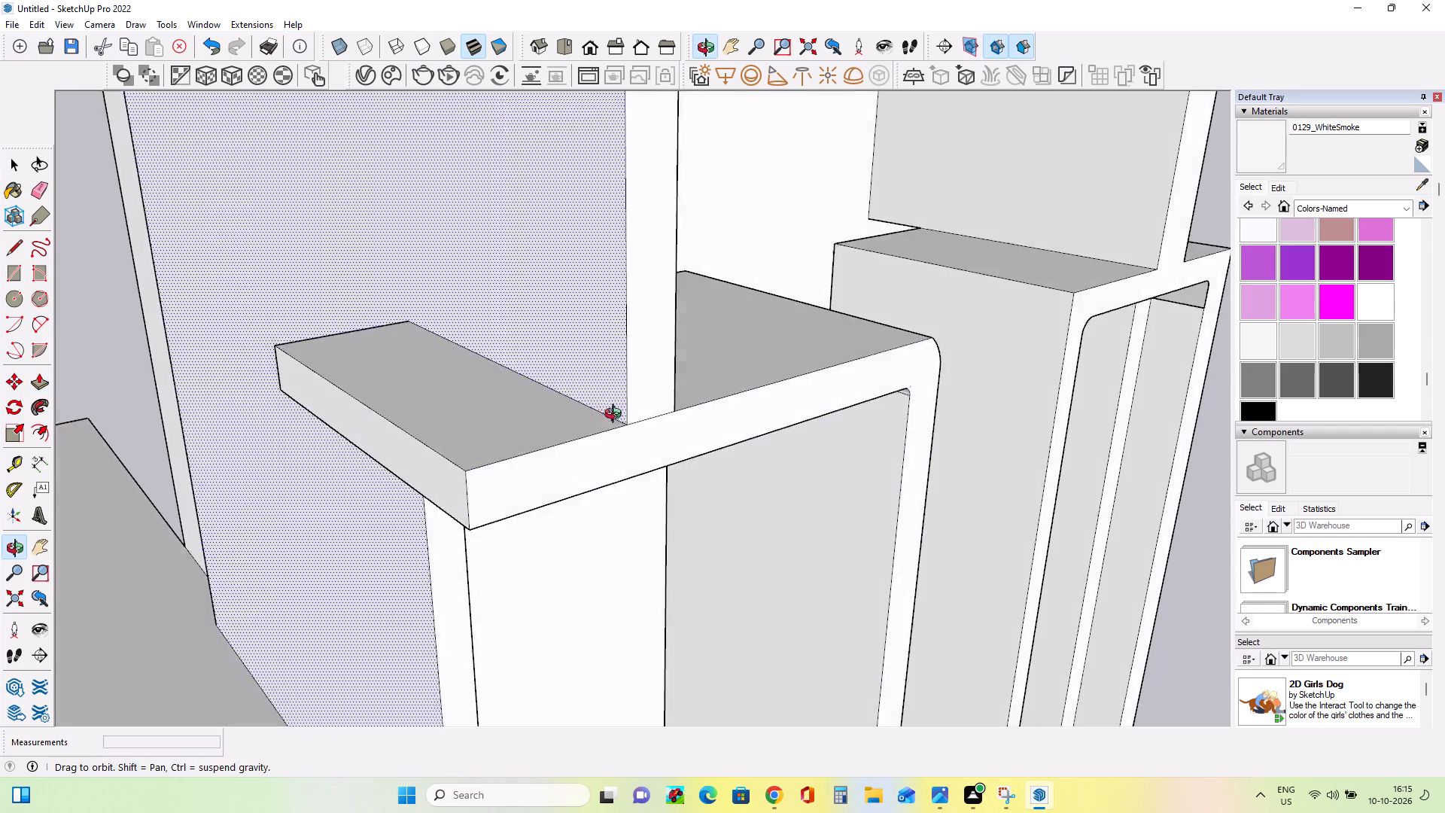
middle_click_drag(616, 416, 604, 401)
scroll(604, 401, "down", 20)
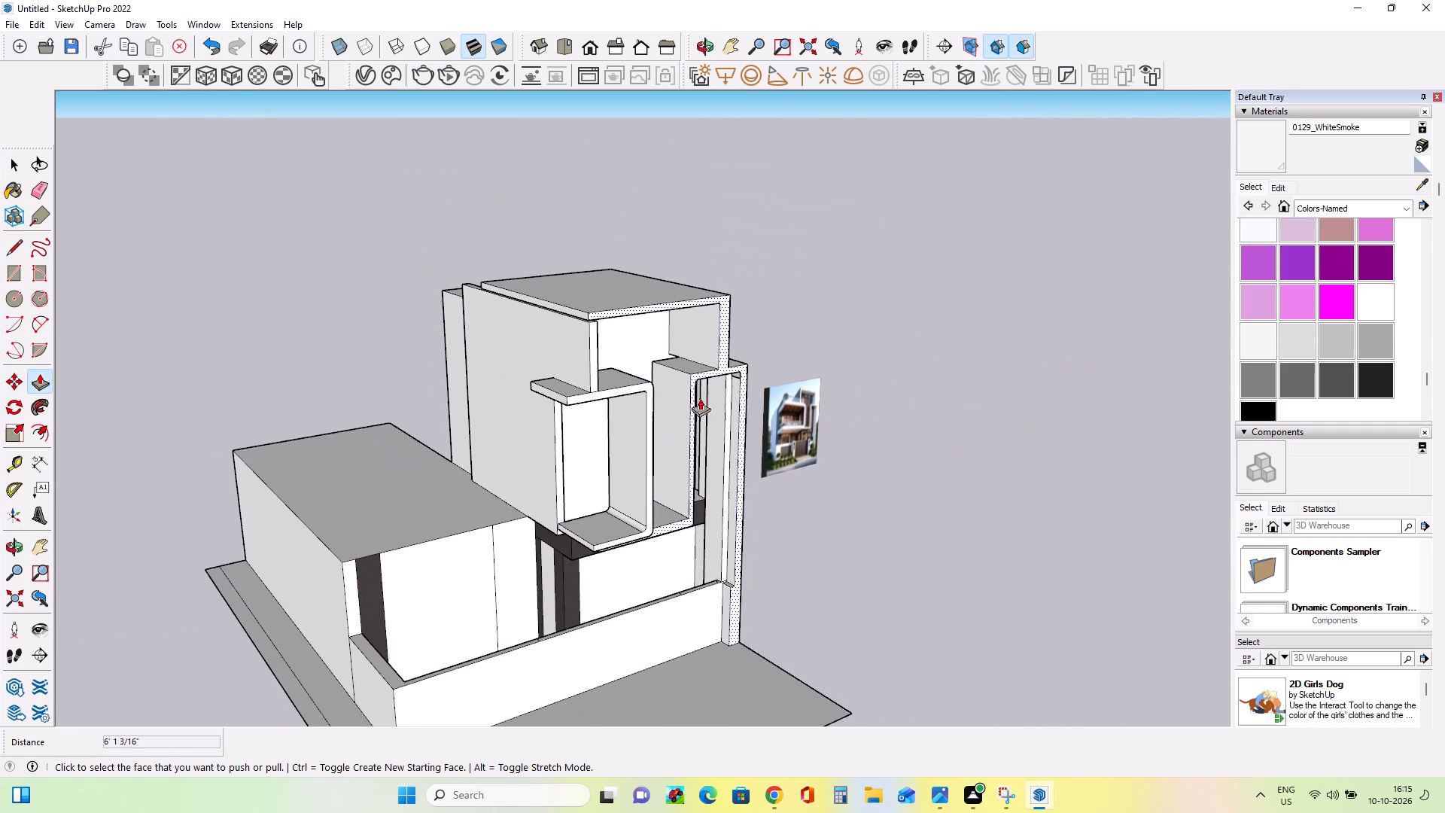
middle_click_drag(700, 398, 602, 416)
scroll(546, 294, "up", 13)
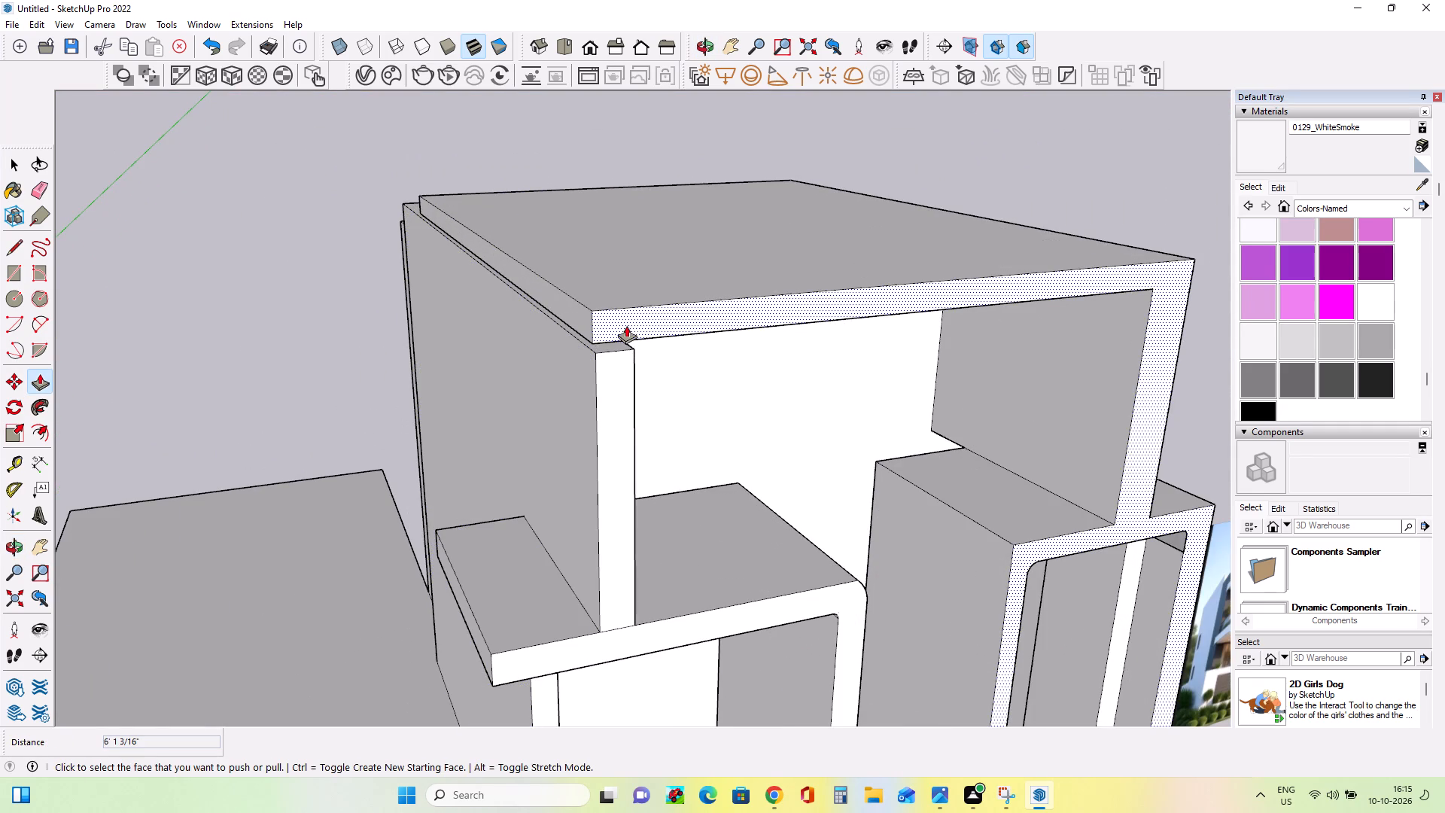
left_click(623, 320)
left_click(602, 369)
left_click(624, 333)
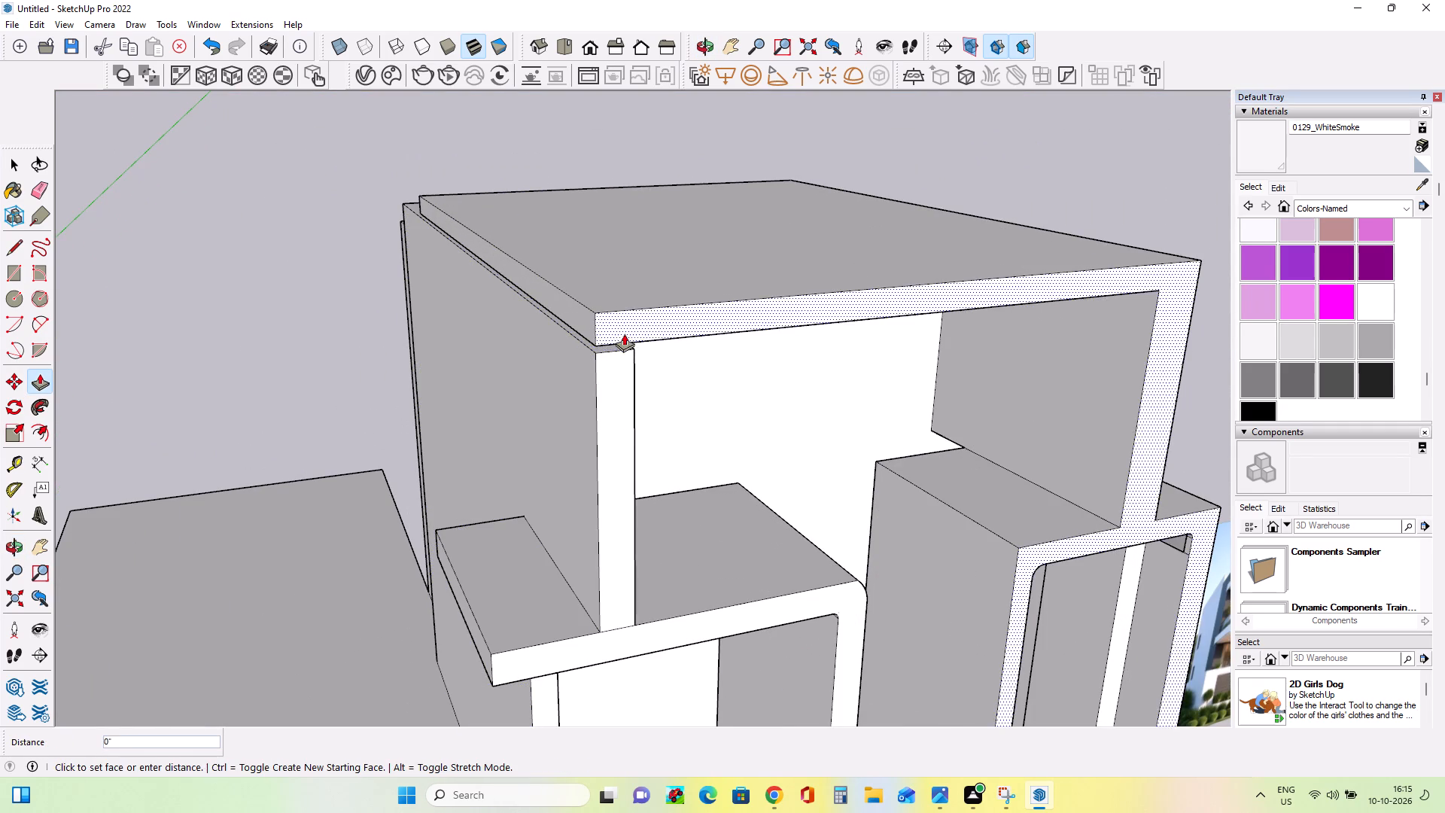
left_click(594, 390)
Lower the overhead slab's underside 1 11/16" onto the top of the side wall to close the gap.
middle_click_drag(594, 386, 680, 440)
scroll(657, 382, "up", 3)
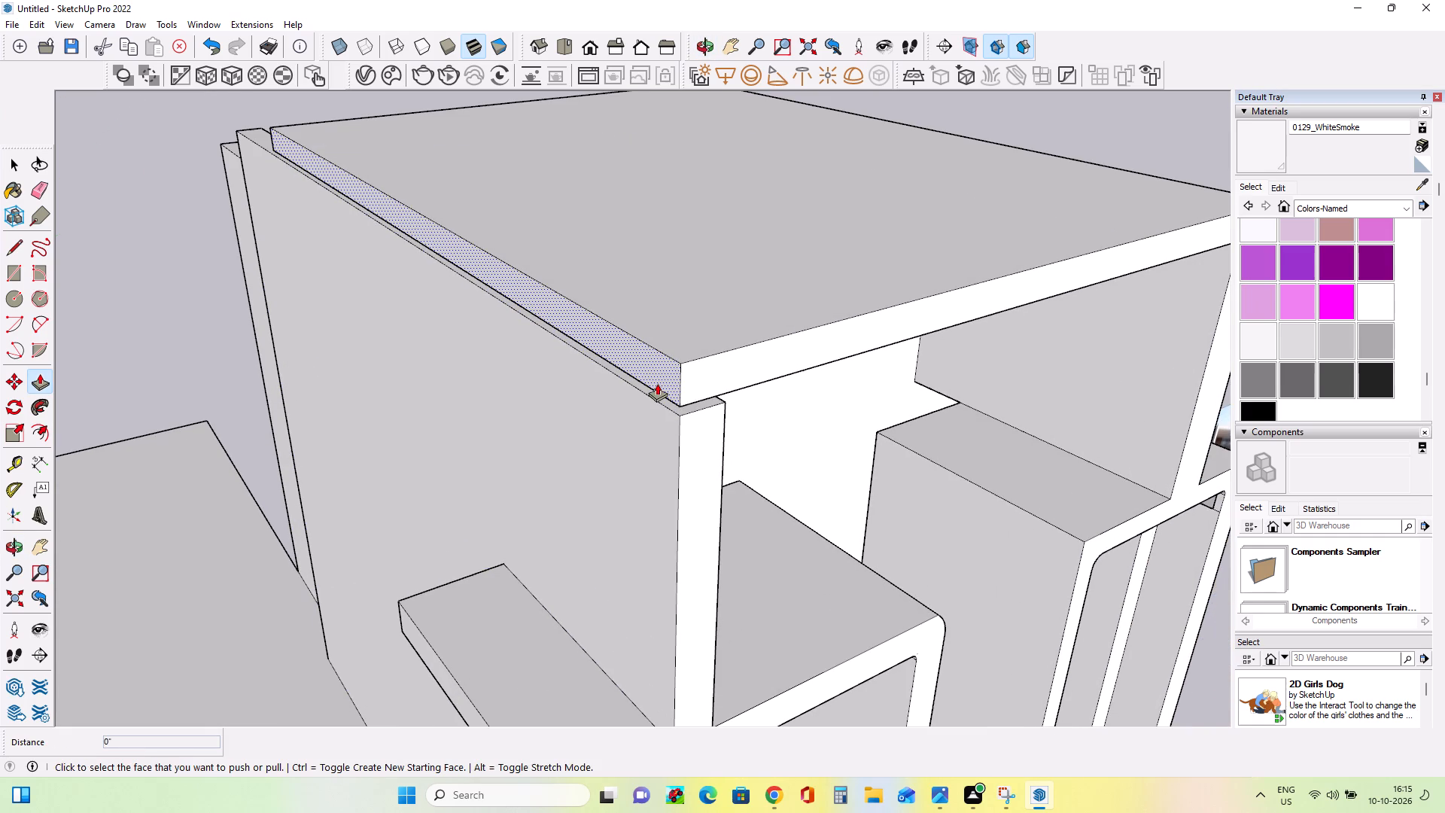
left_click(657, 383)
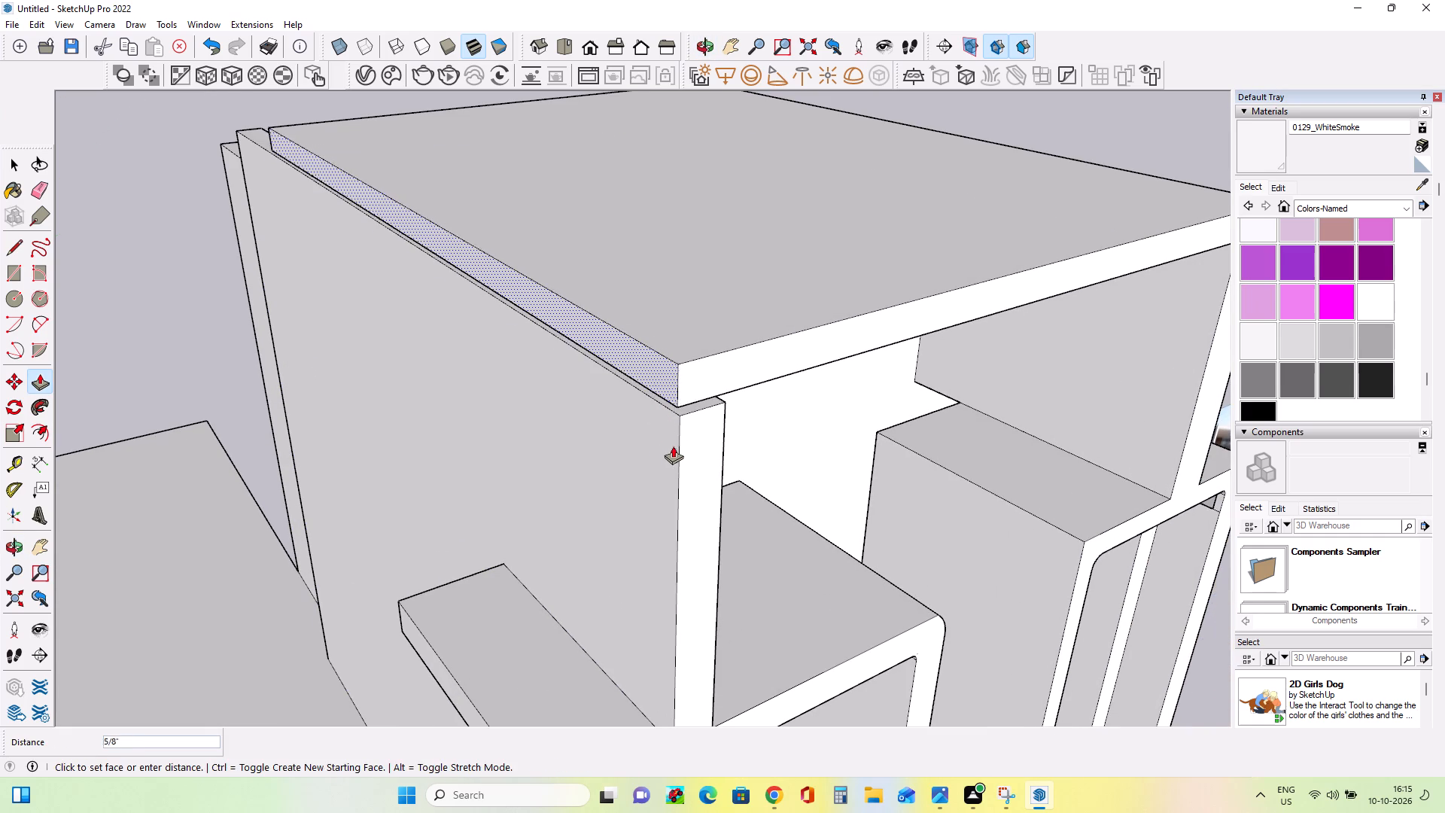
key("Escape")
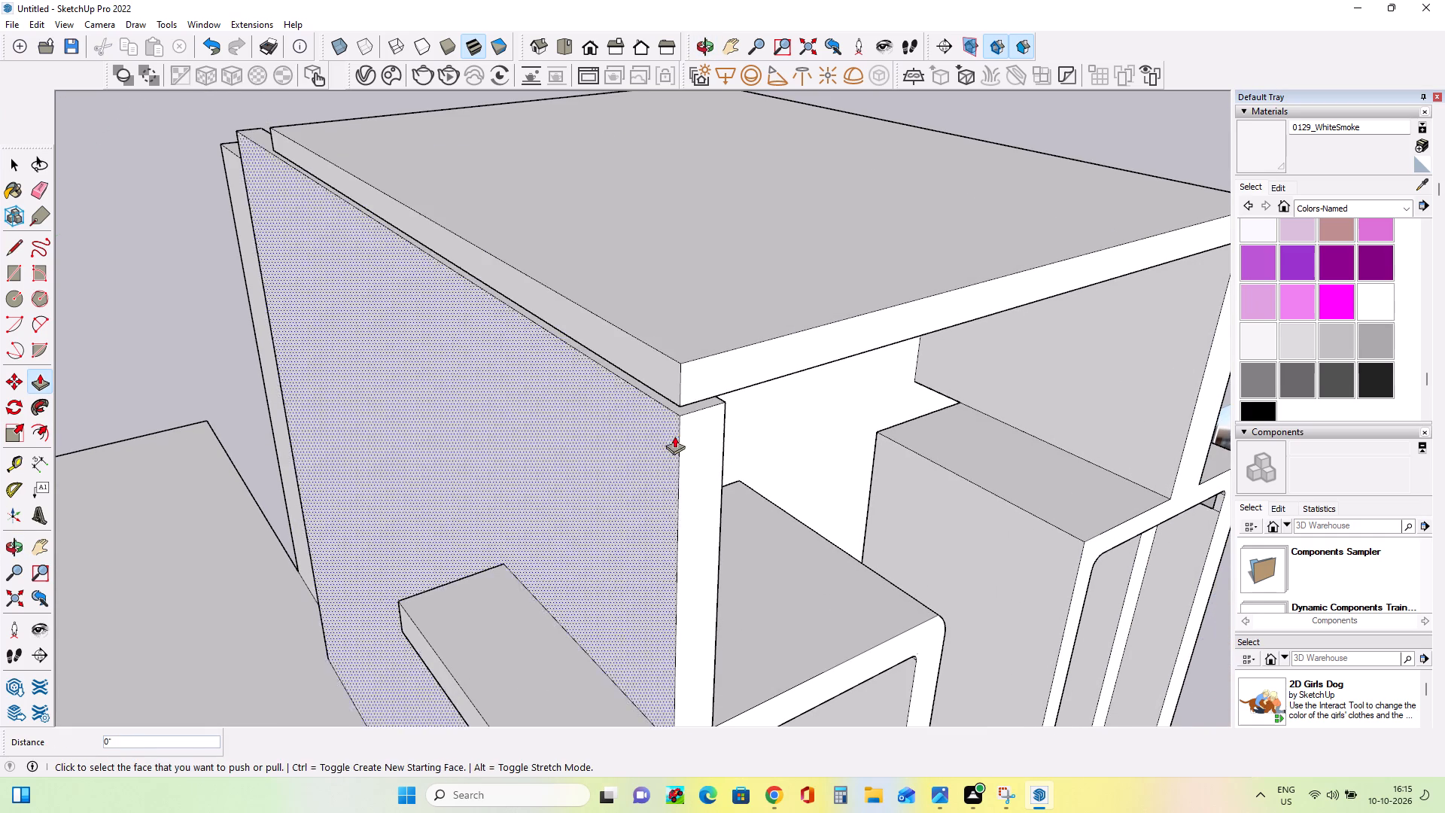
middle_click_drag(718, 428, 701, 367)
scroll(703, 375, "up", 1)
middle_click_drag(729, 279, 723, 239)
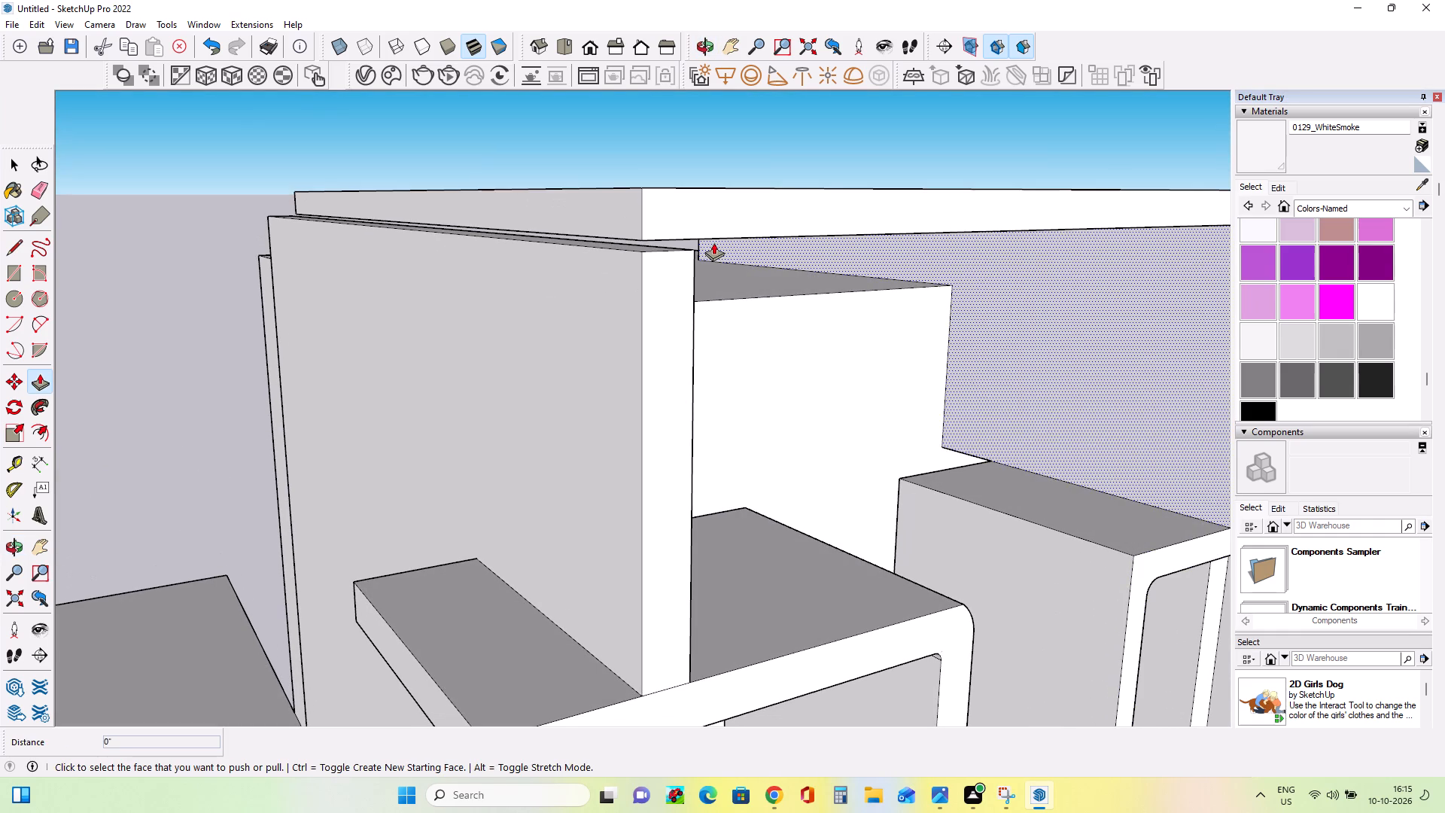
scroll(713, 242, "up", 1)
middle_click_drag(713, 242, 713, 209)
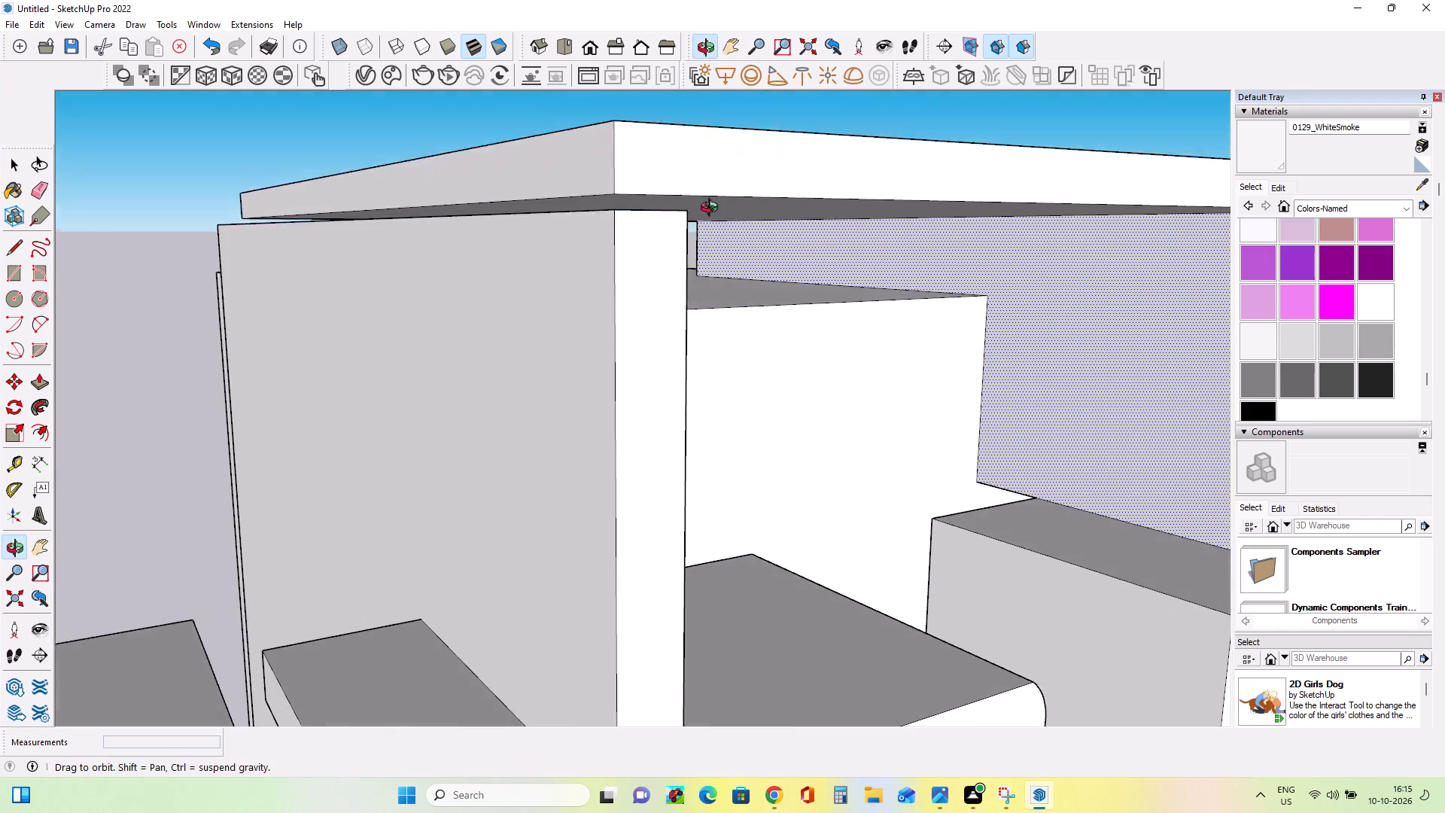
middle_click_drag(713, 209, 711, 193)
left_click(696, 120)
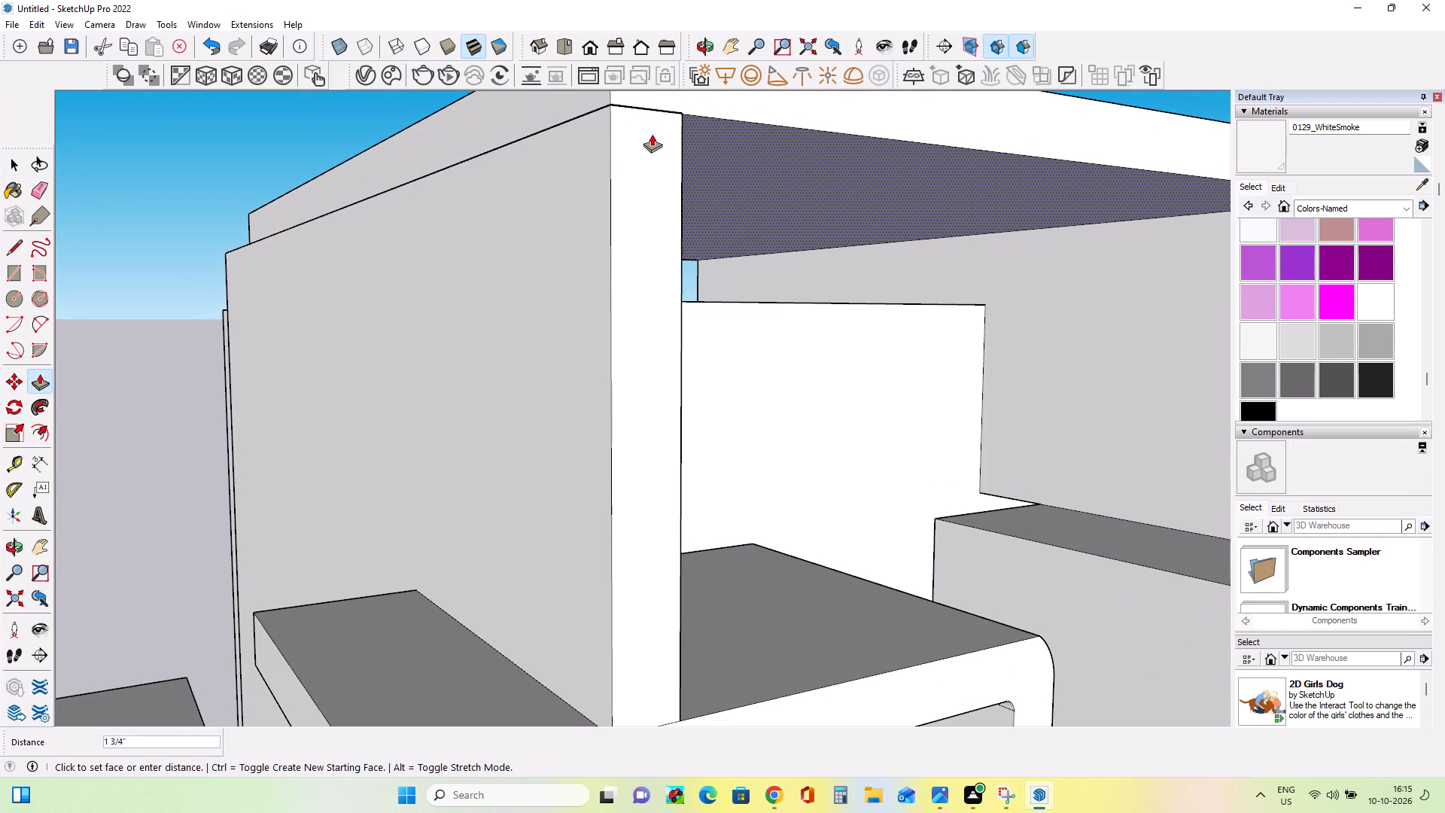
left_click(652, 133)
Examine the slab and wall joint and the overall facade, comparing the projecting frame with the reference image.
middle_click_drag(652, 170, 668, 335)
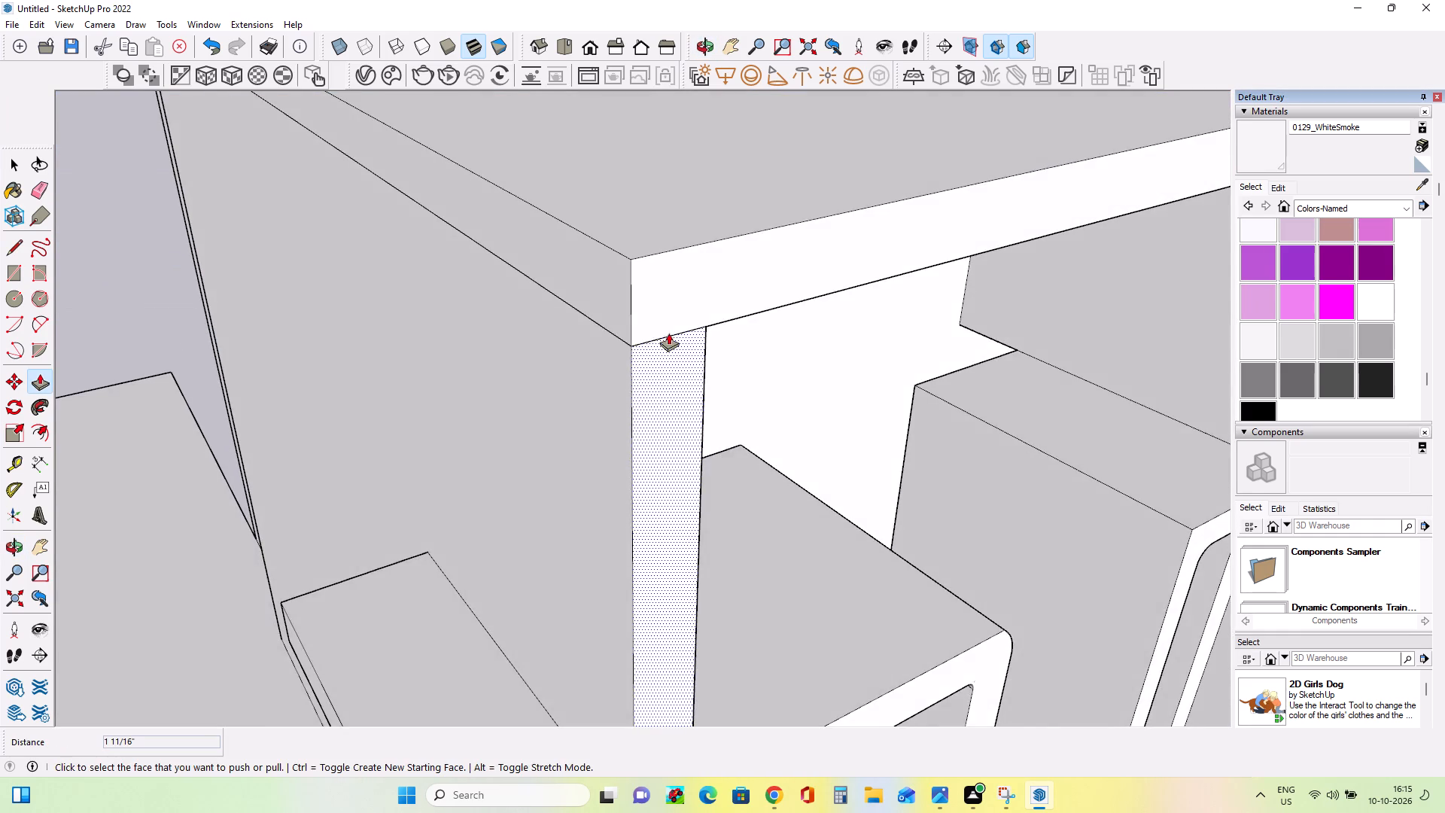
scroll(649, 341, "up", 3)
middle_click_drag(660, 343, 674, 376)
scroll(674, 376, "down", 11)
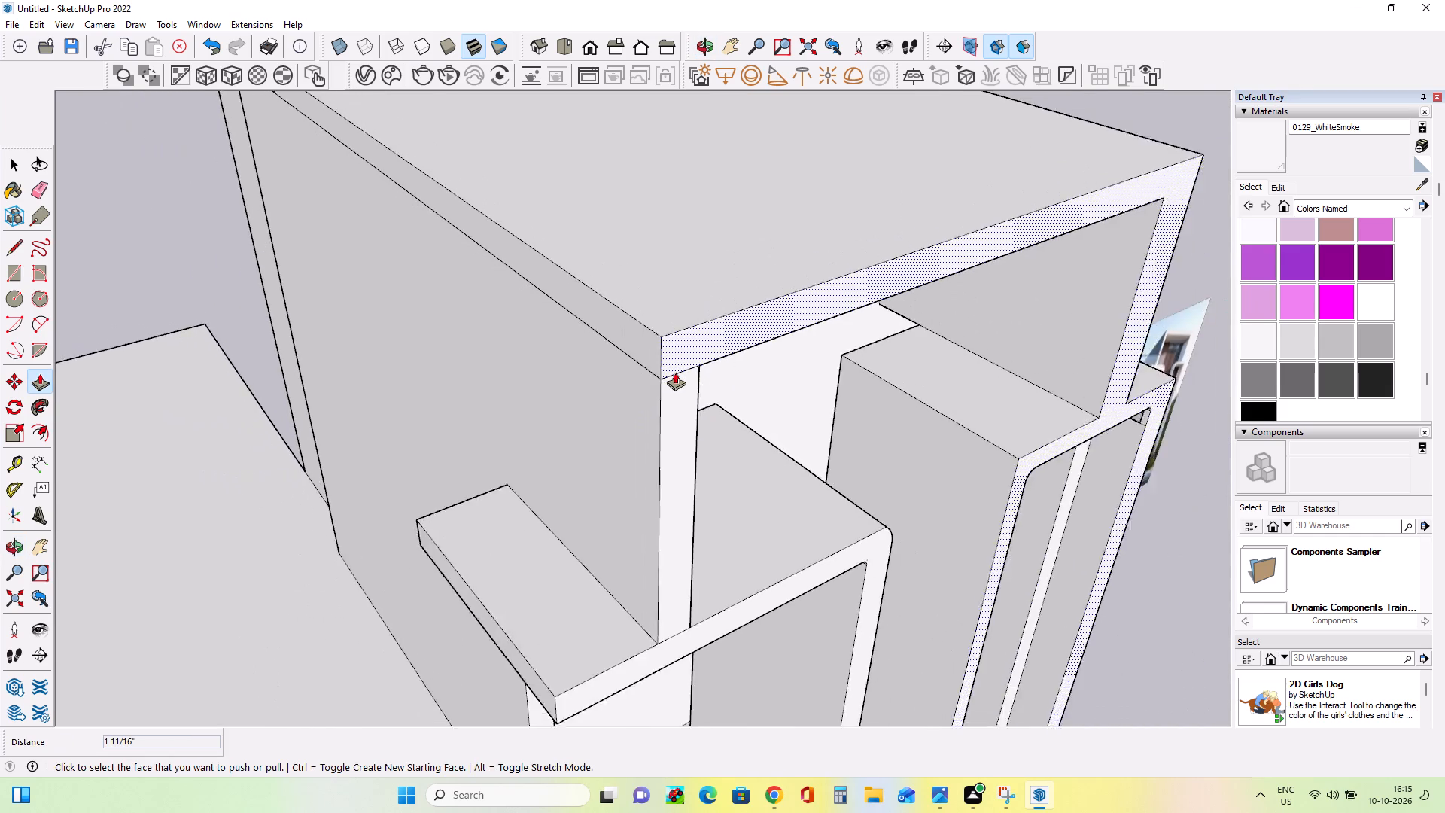
scroll(675, 372, "down", 13)
middle_click_drag(752, 410, 562, 284)
middle_click_drag(627, 418, 604, 403)
scroll(604, 403, "down", 2)
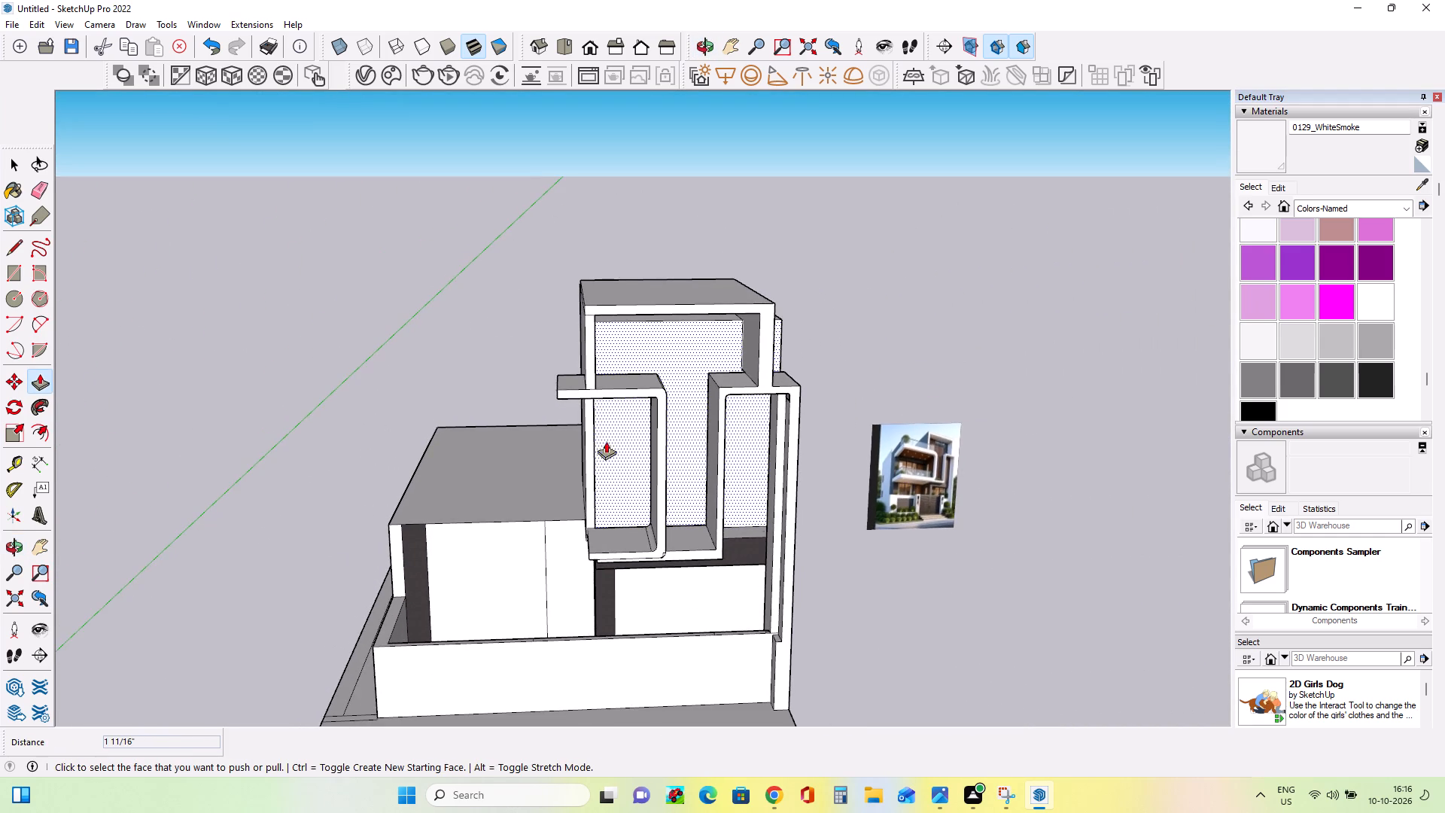
middle_click_drag(606, 441, 651, 449)
scroll(624, 470, "up", 3)
middle_click_drag(622, 470, 625, 453)
scroll(625, 452, "up", 2)
middle_click_drag(626, 452, 662, 430)
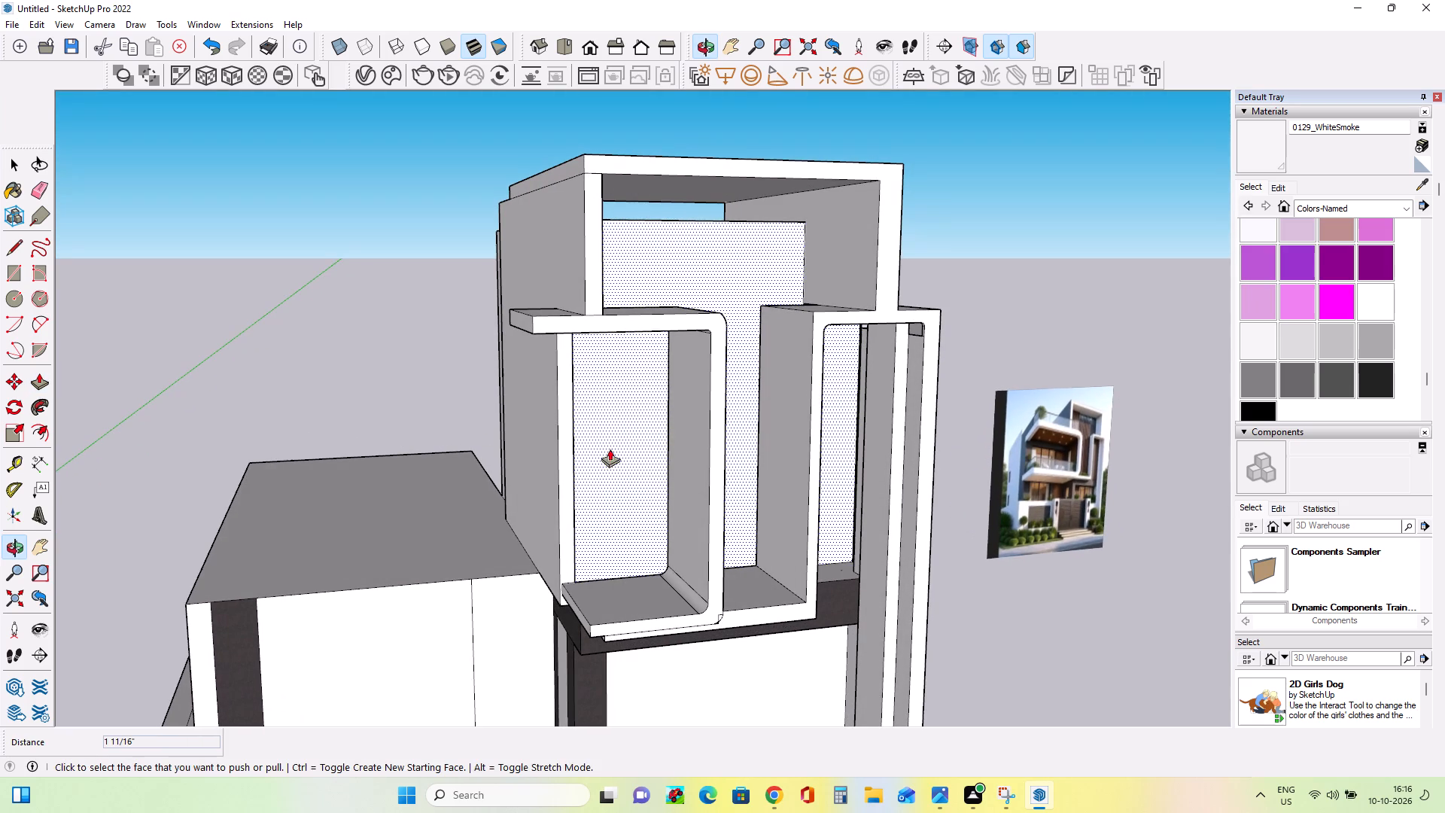
scroll(1084, 464, "up", 8)
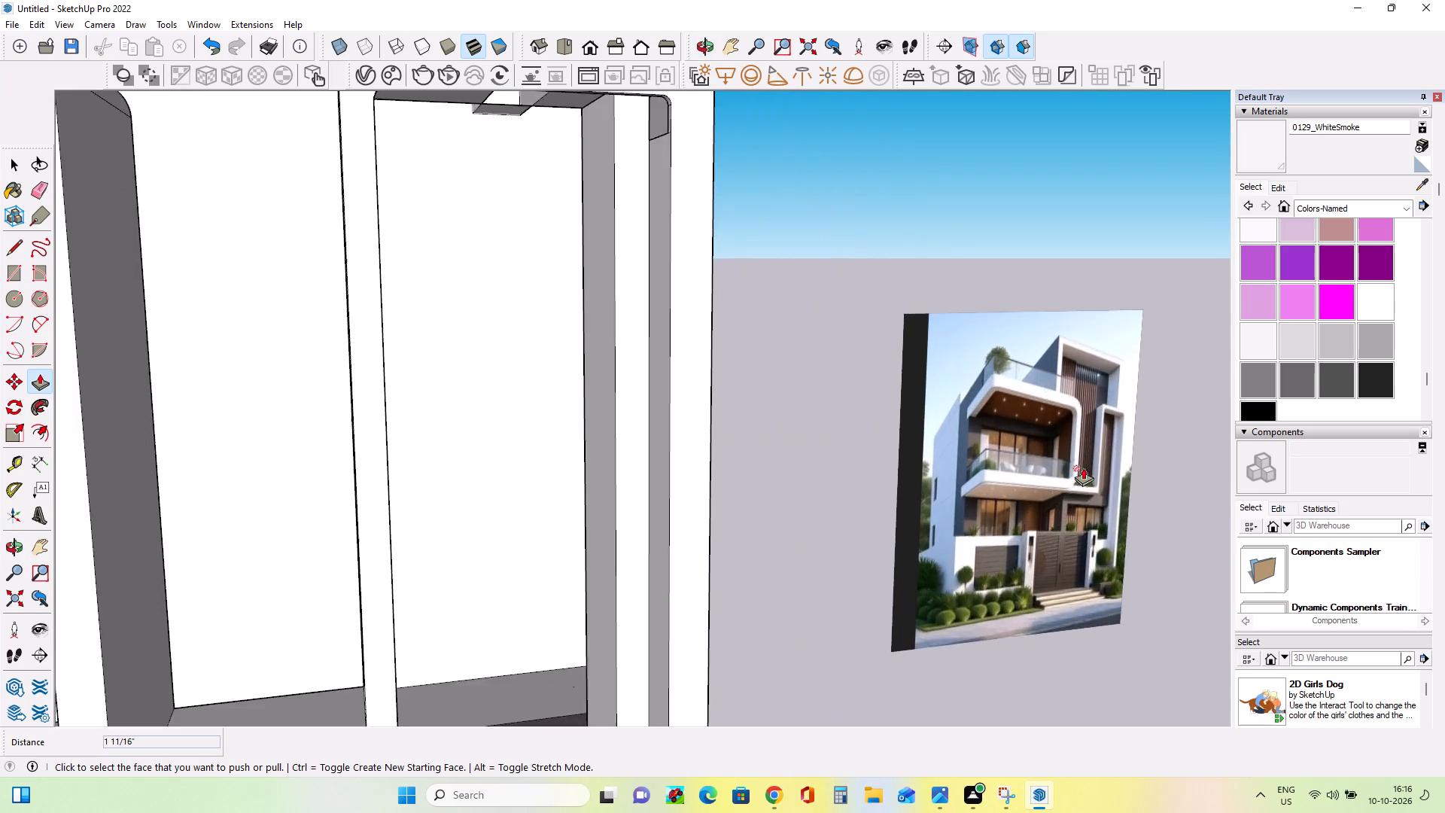
scroll(1083, 467, "up", 8)
middle_click_drag(1072, 477, 1025, 480)
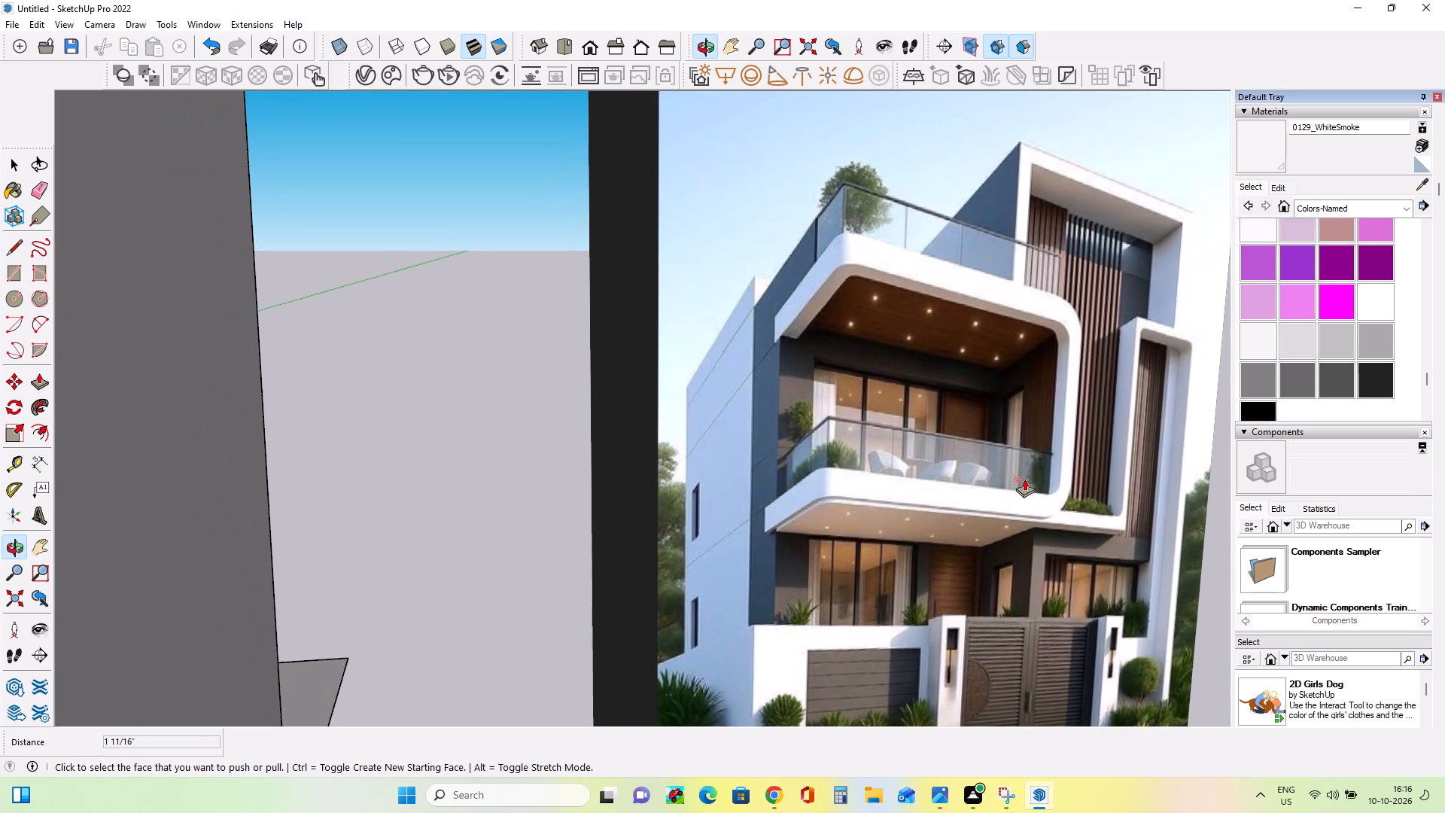
Pull the side wall's front face below the frame's top slab forward in stages of about 1' 2 3/16", 3 1/2" and 1' 2 1/4".
scroll(1024, 479, "down", 11)
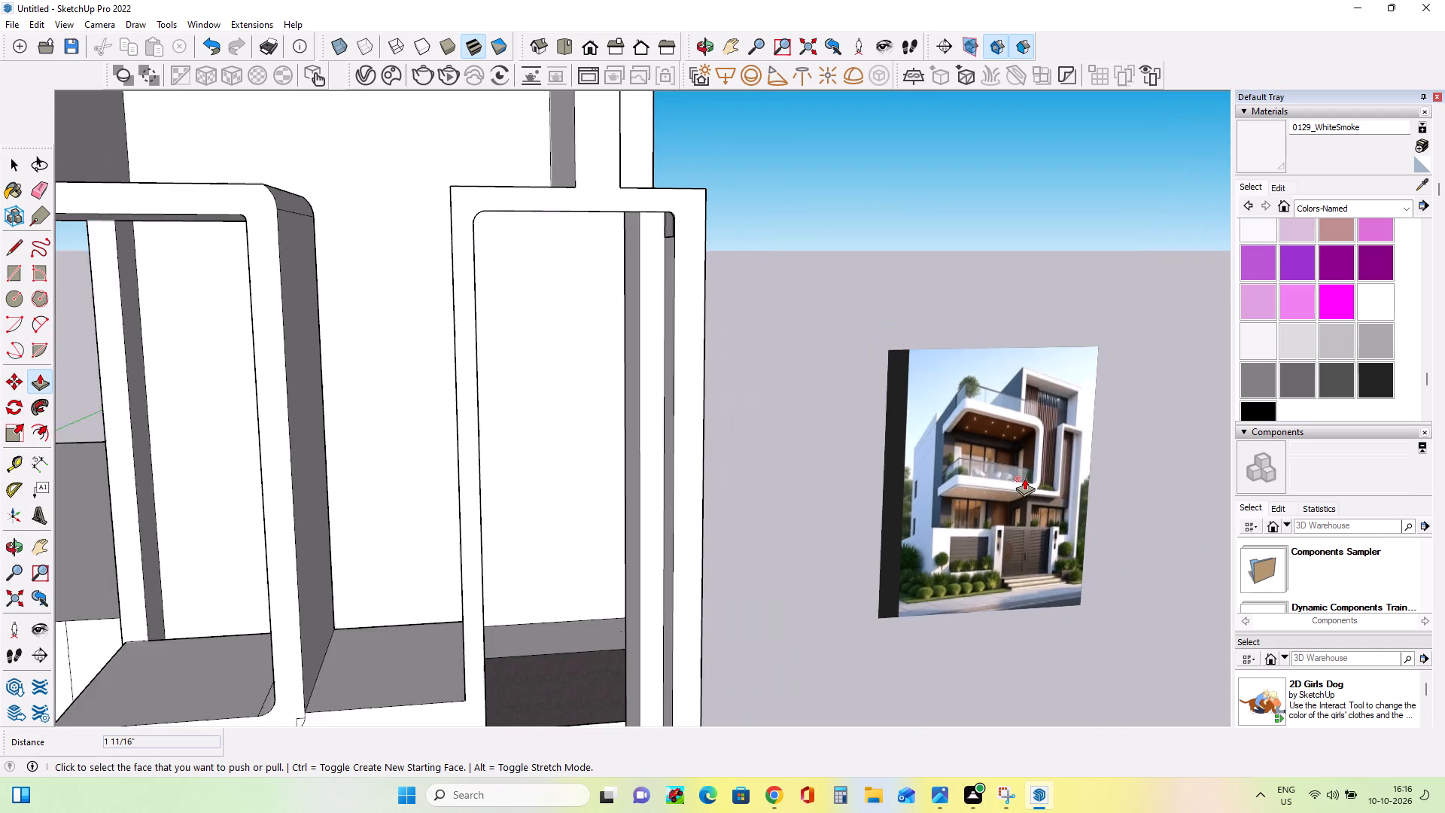
scroll(1024, 478, "down", 7)
middle_click_drag(547, 540, 631, 559)
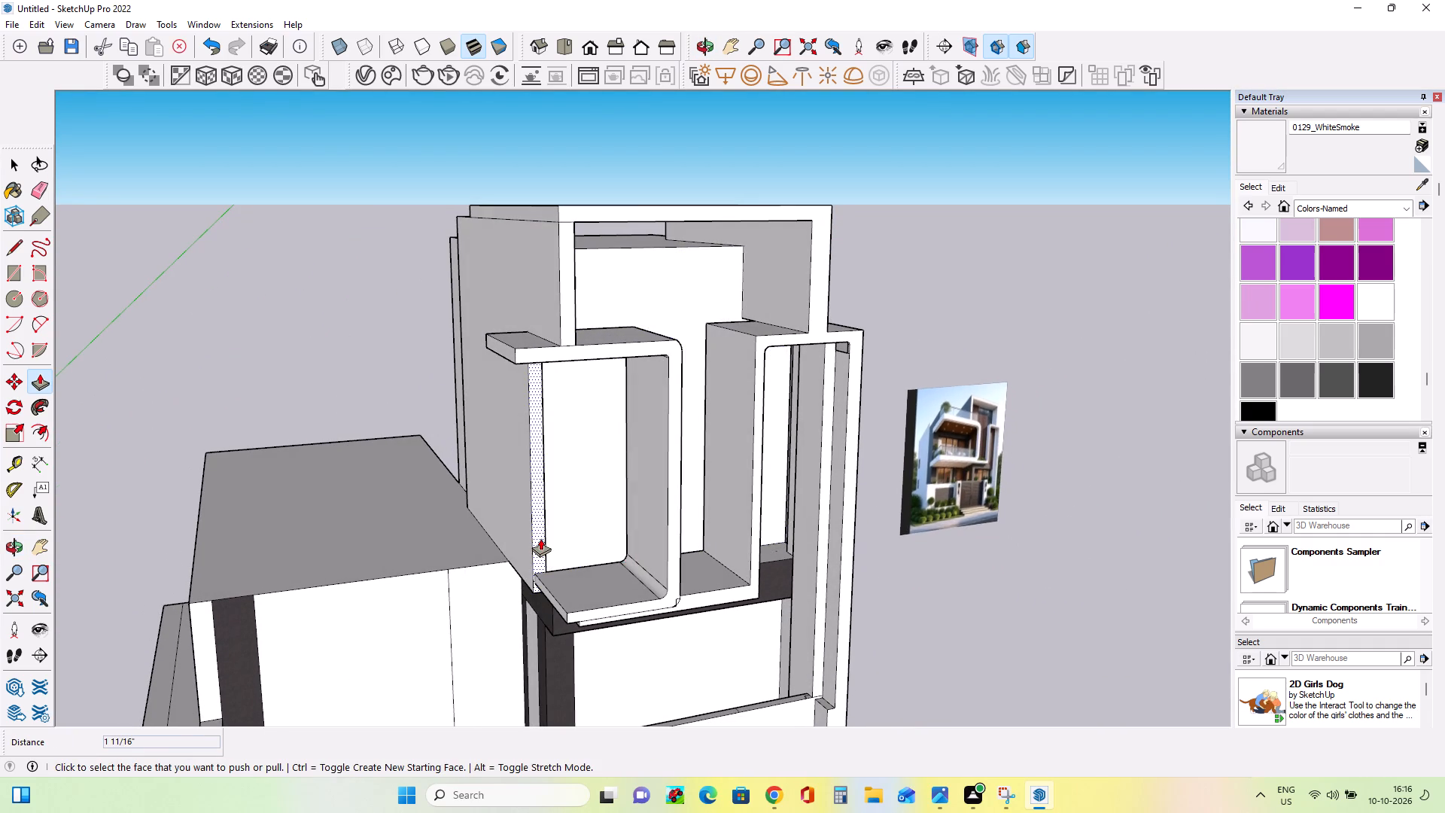
left_click(540, 538)
left_click(573, 579)
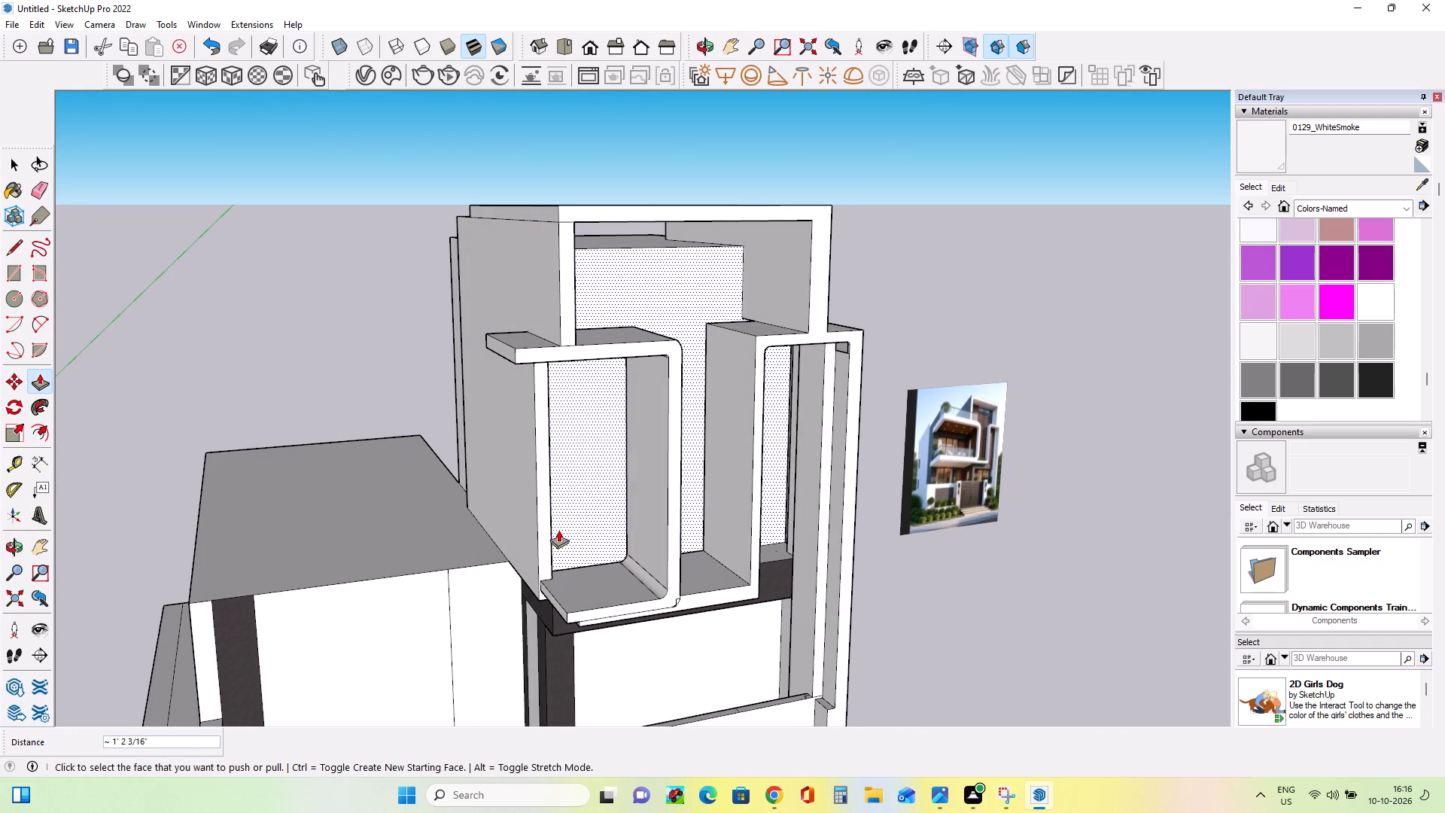
left_click(549, 518)
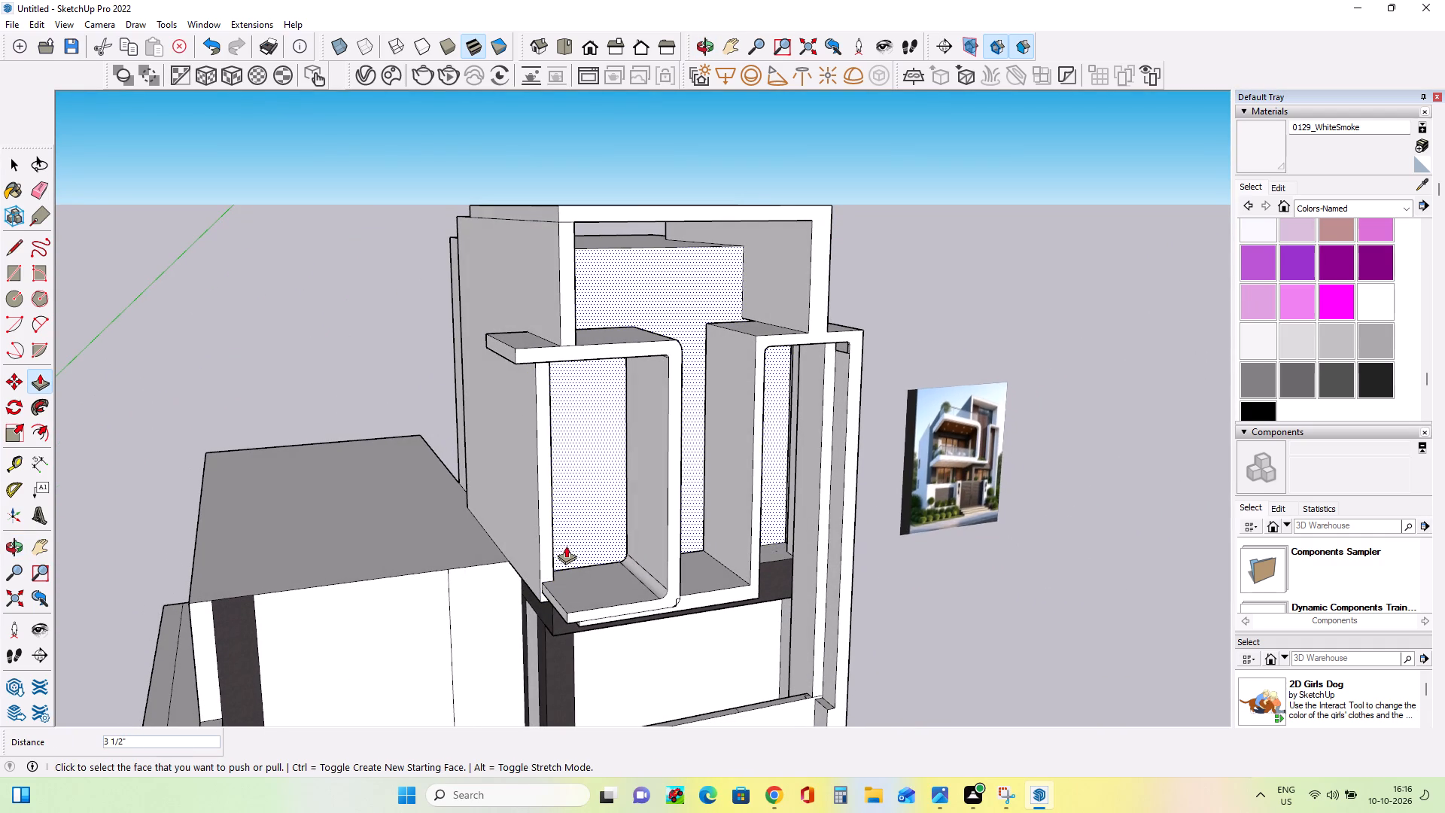
left_click(567, 548)
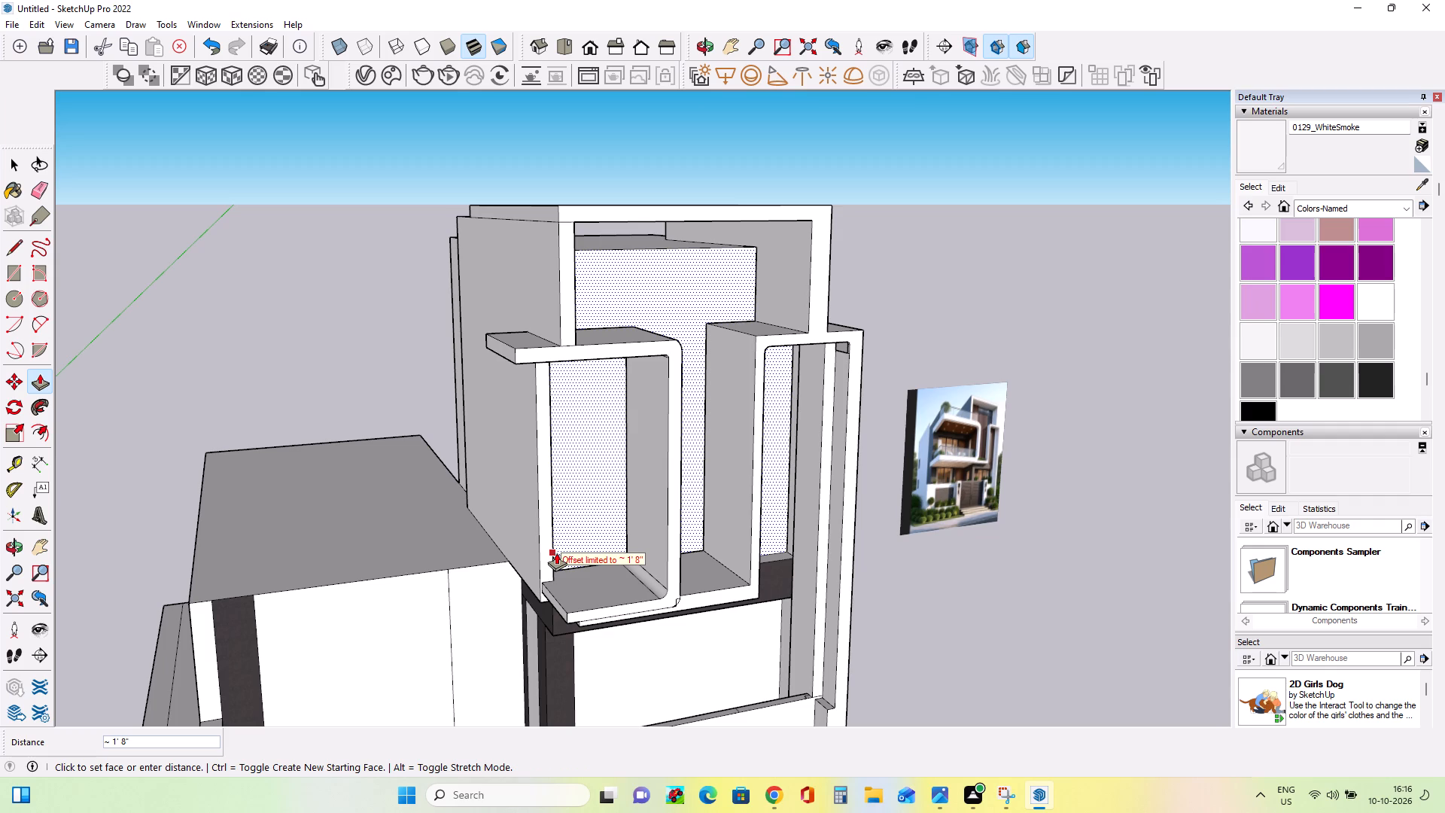
key("Escape")
left_click(547, 537)
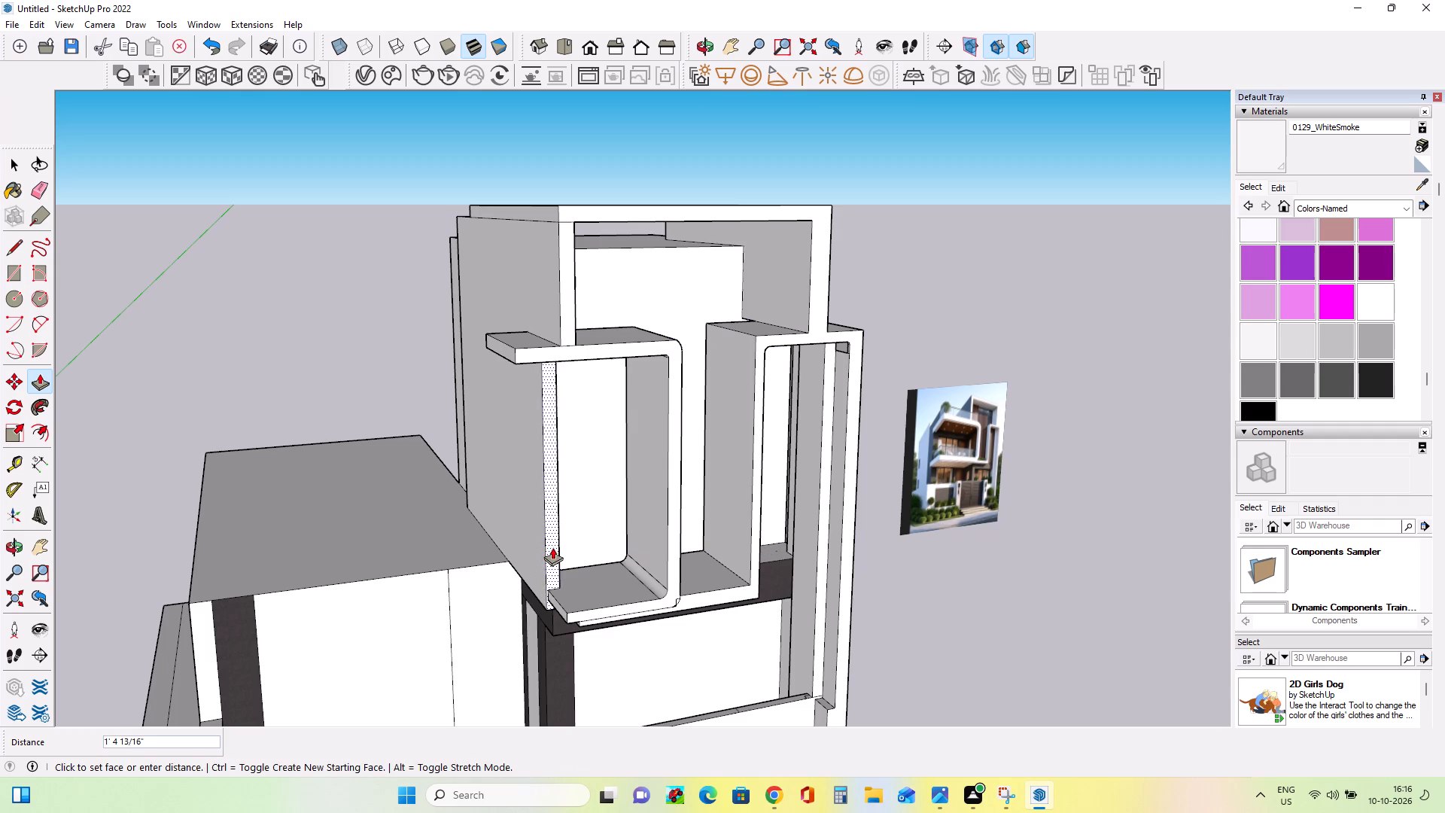
left_click(553, 544)
Push/Pull the end face of the projecting frame's bottom slab about 1 1/4" to align with the side wall's outer face.
middle_click_drag(545, 633, 559, 610)
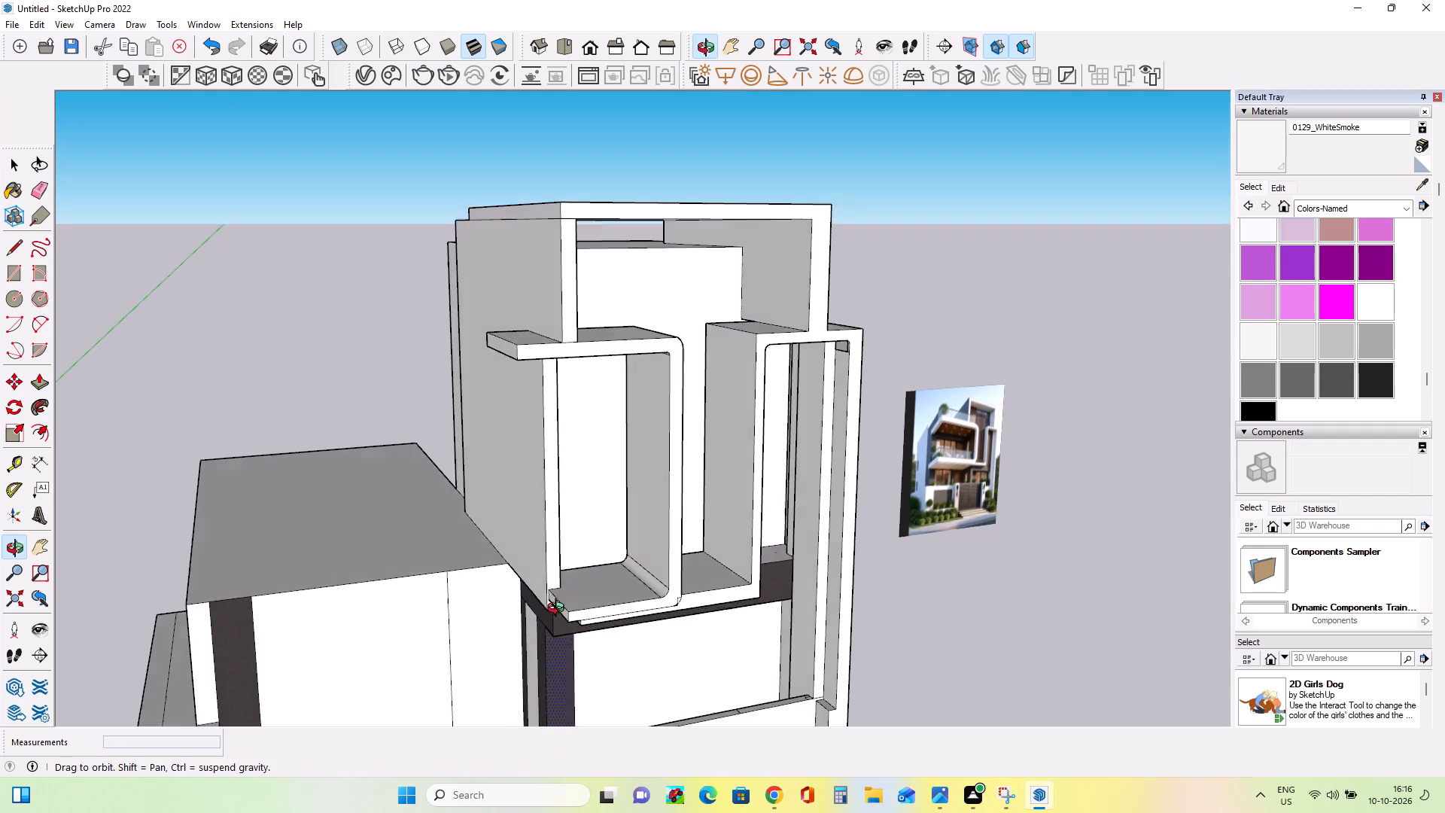
middle_click_drag(559, 610, 619, 532)
middle_click_drag(565, 593, 584, 537)
scroll(567, 585, "up", 4)
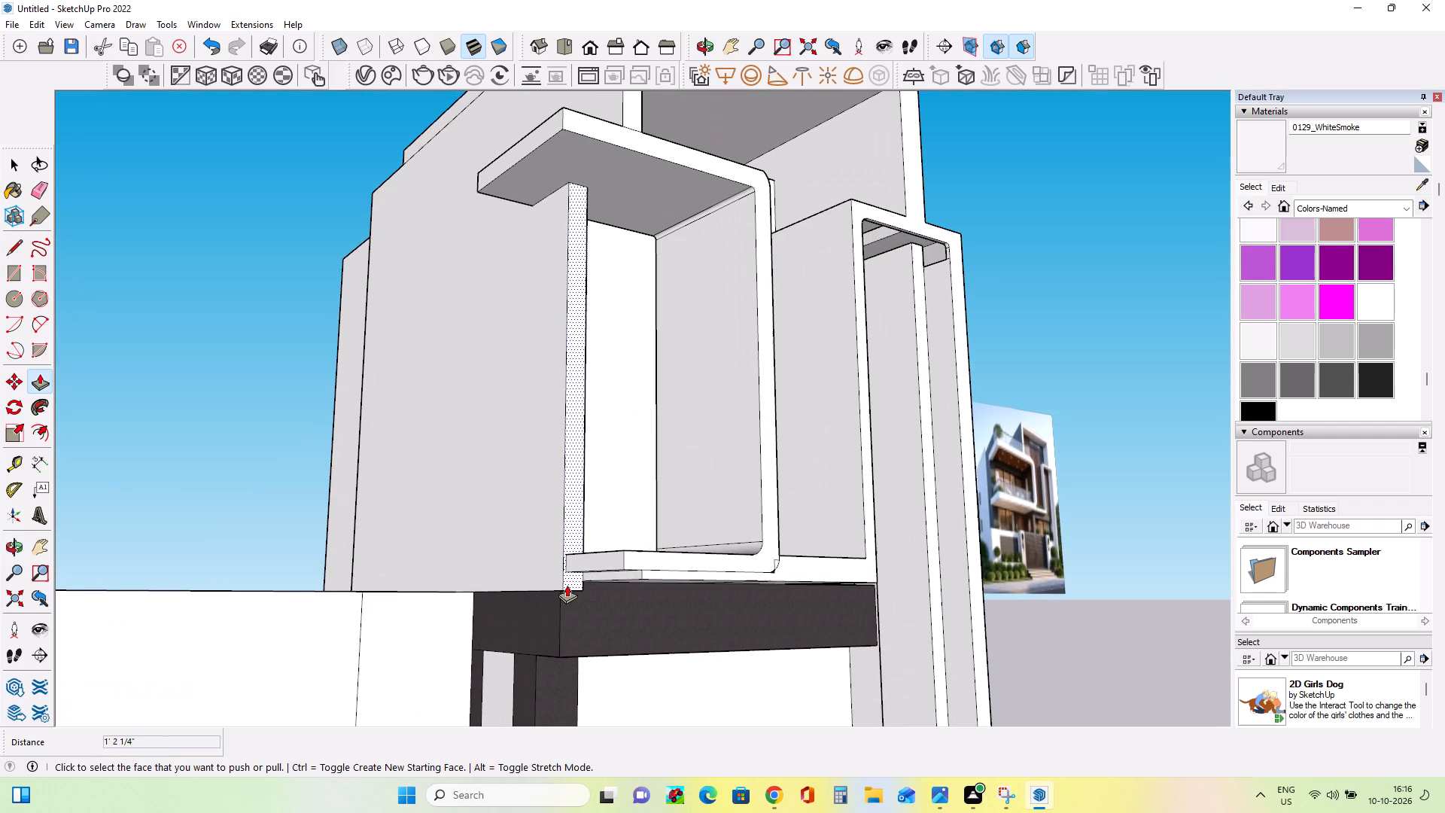
middle_click_drag(583, 588, 586, 602)
scroll(576, 594, "up", 3)
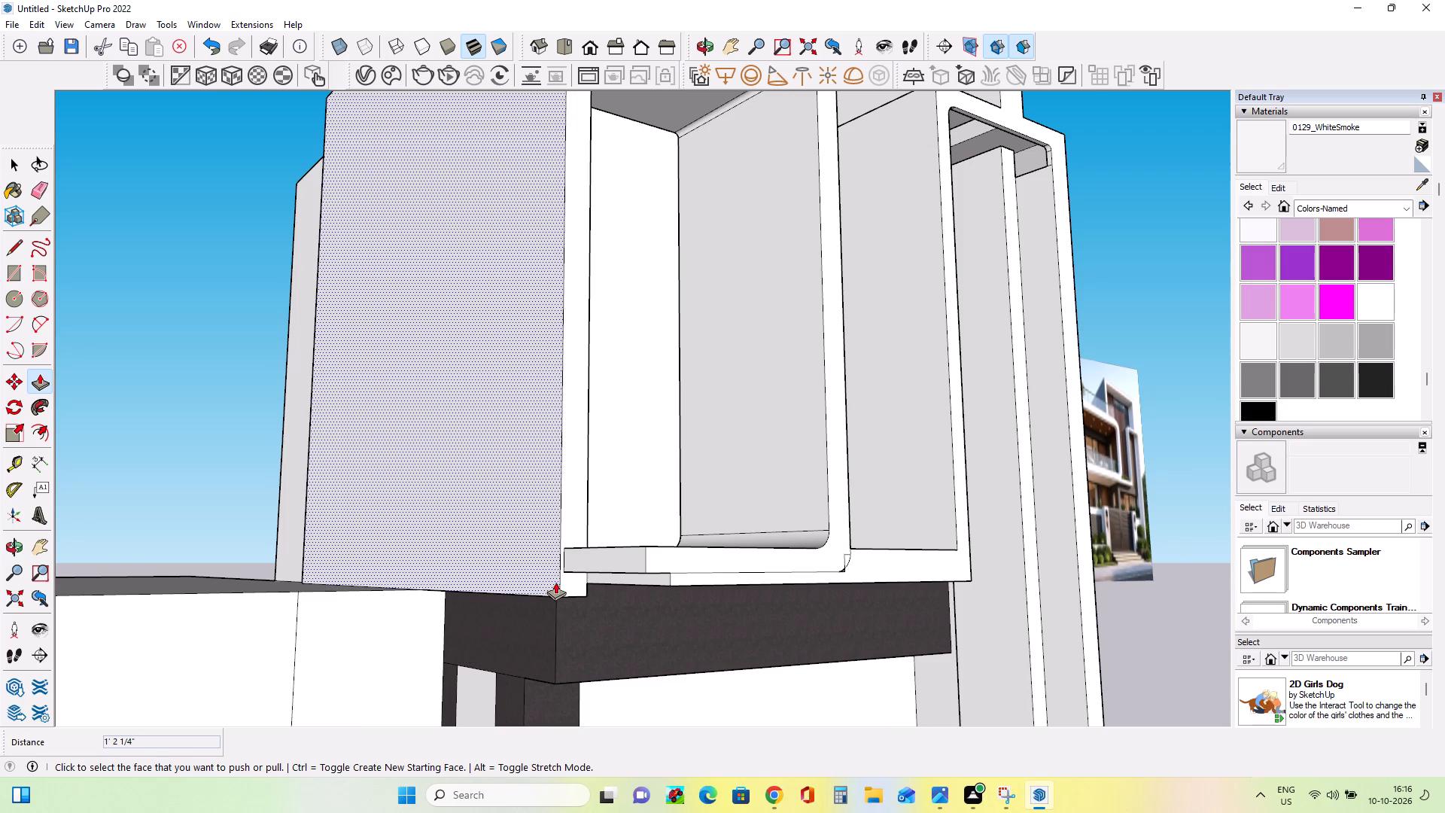
middle_click_drag(555, 582, 338, 650)
scroll(570, 561, "down", 3)
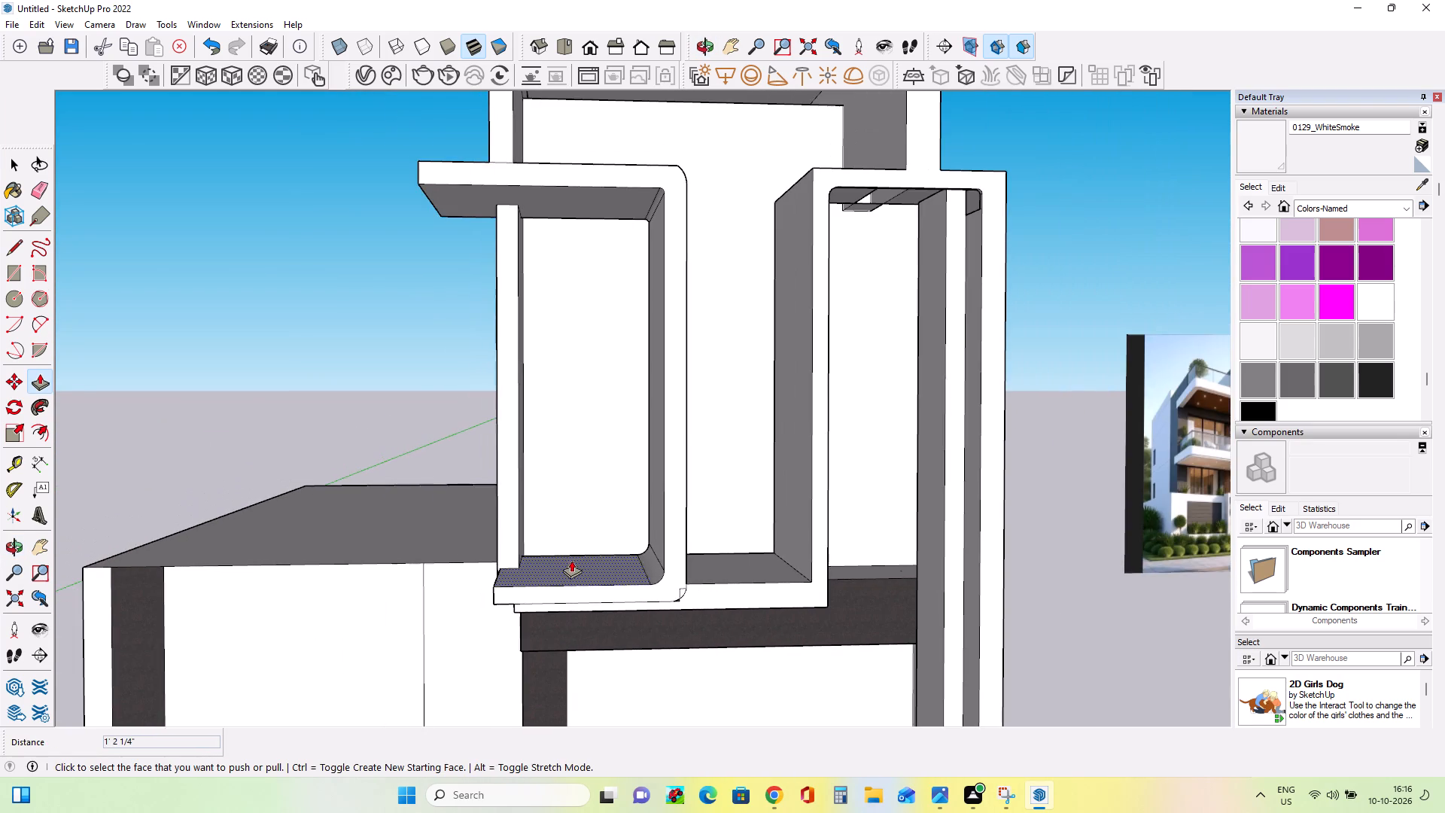
middle_click_drag(478, 576, 655, 569)
left_click(554, 590)
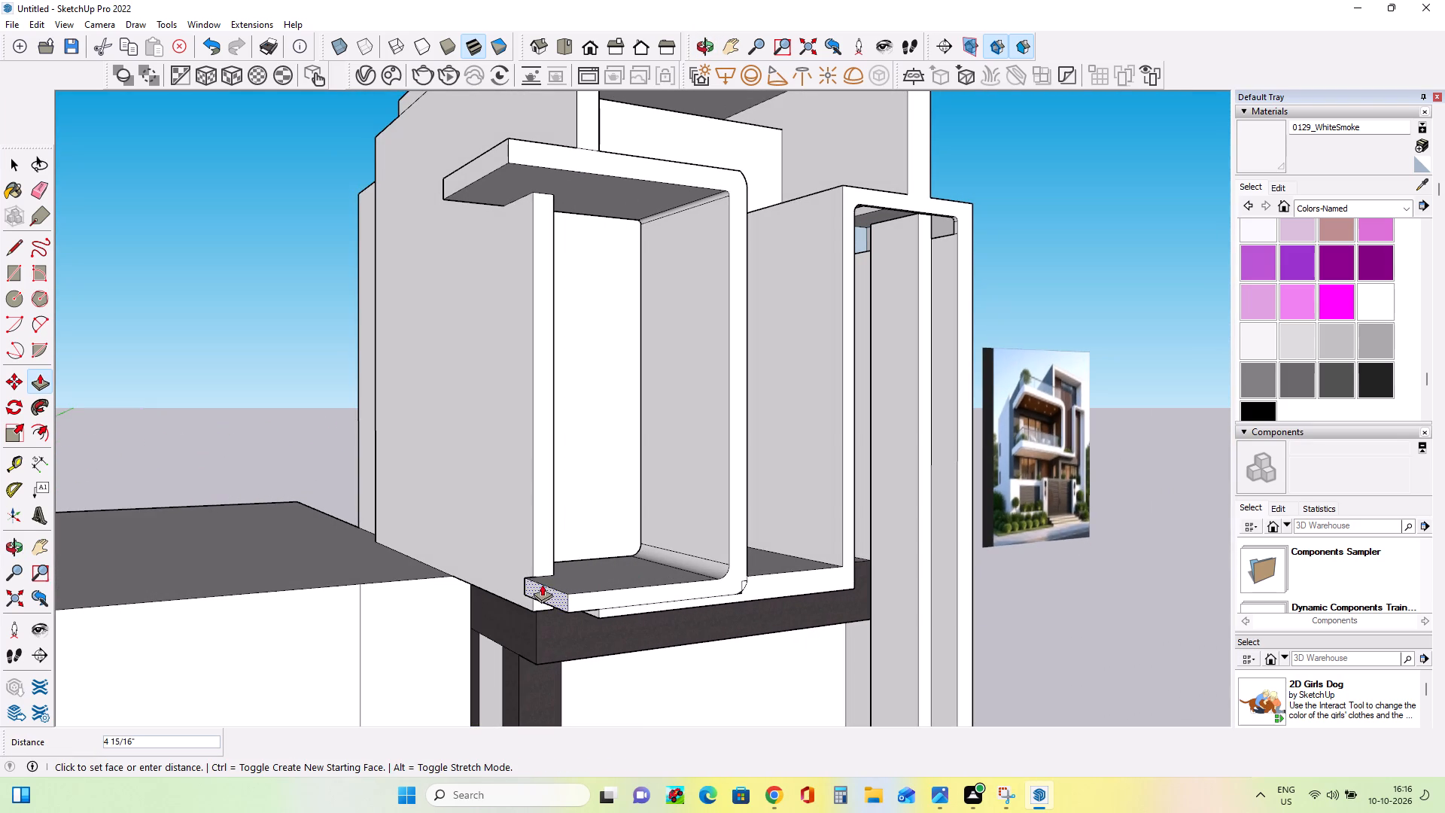
left_click(528, 551)
Extend the end of the strip beneath the bottom slab about 9 1/4" to line up with the slab's end face.
middle_click_drag(586, 612, 491, 582)
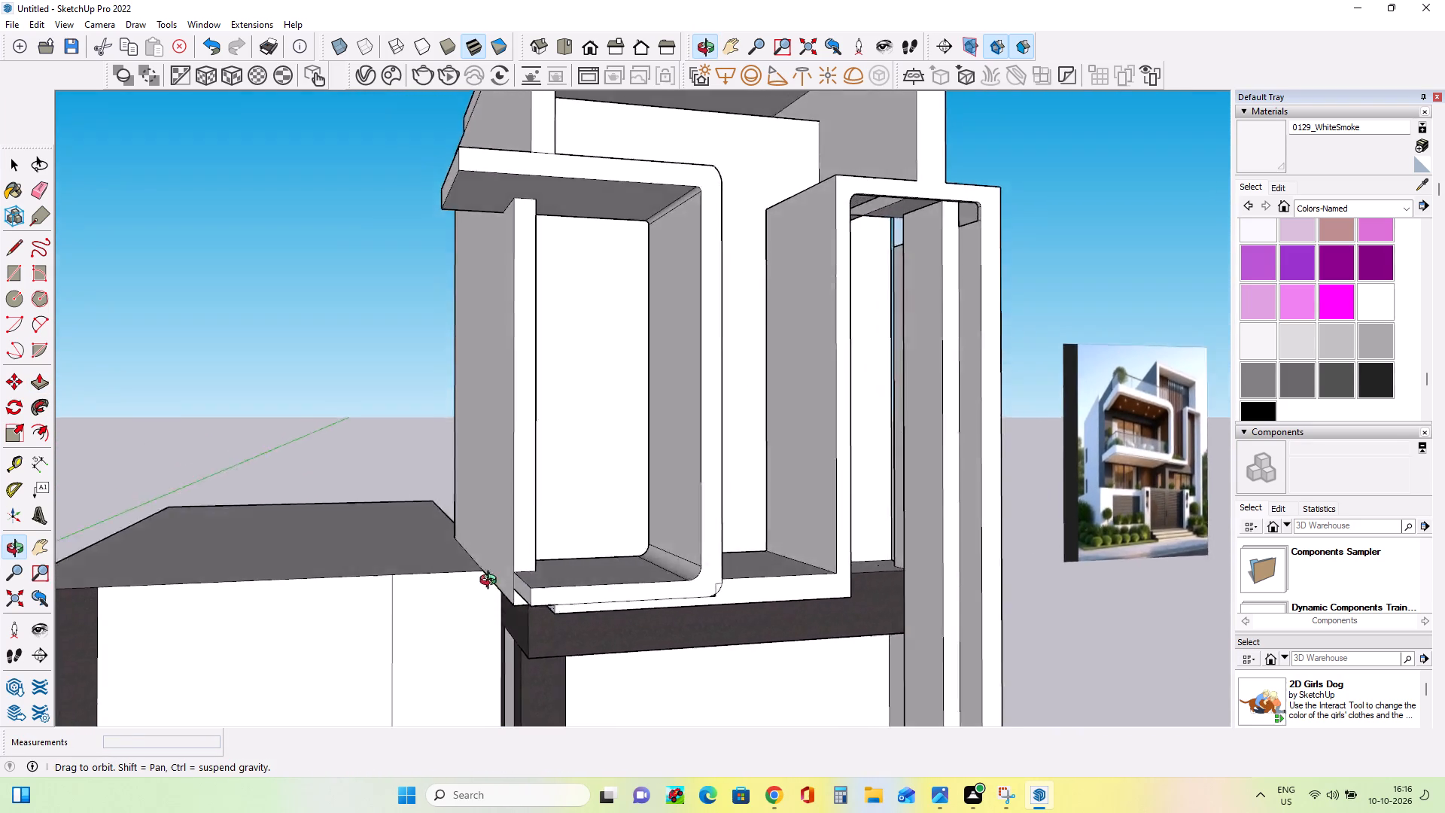
middle_click_drag(491, 582, 505, 535)
scroll(544, 583, "up", 7)
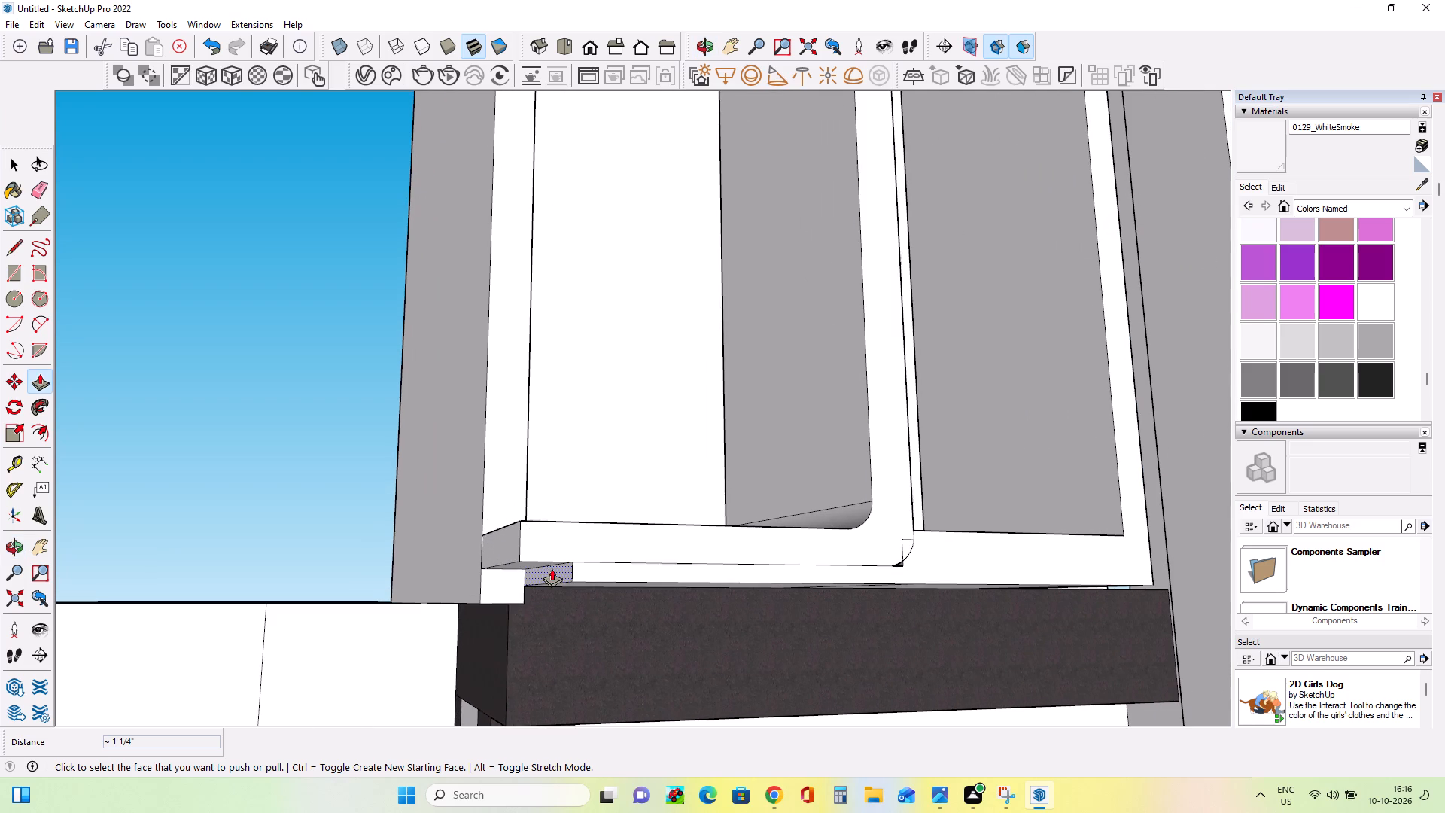
left_click(553, 569)
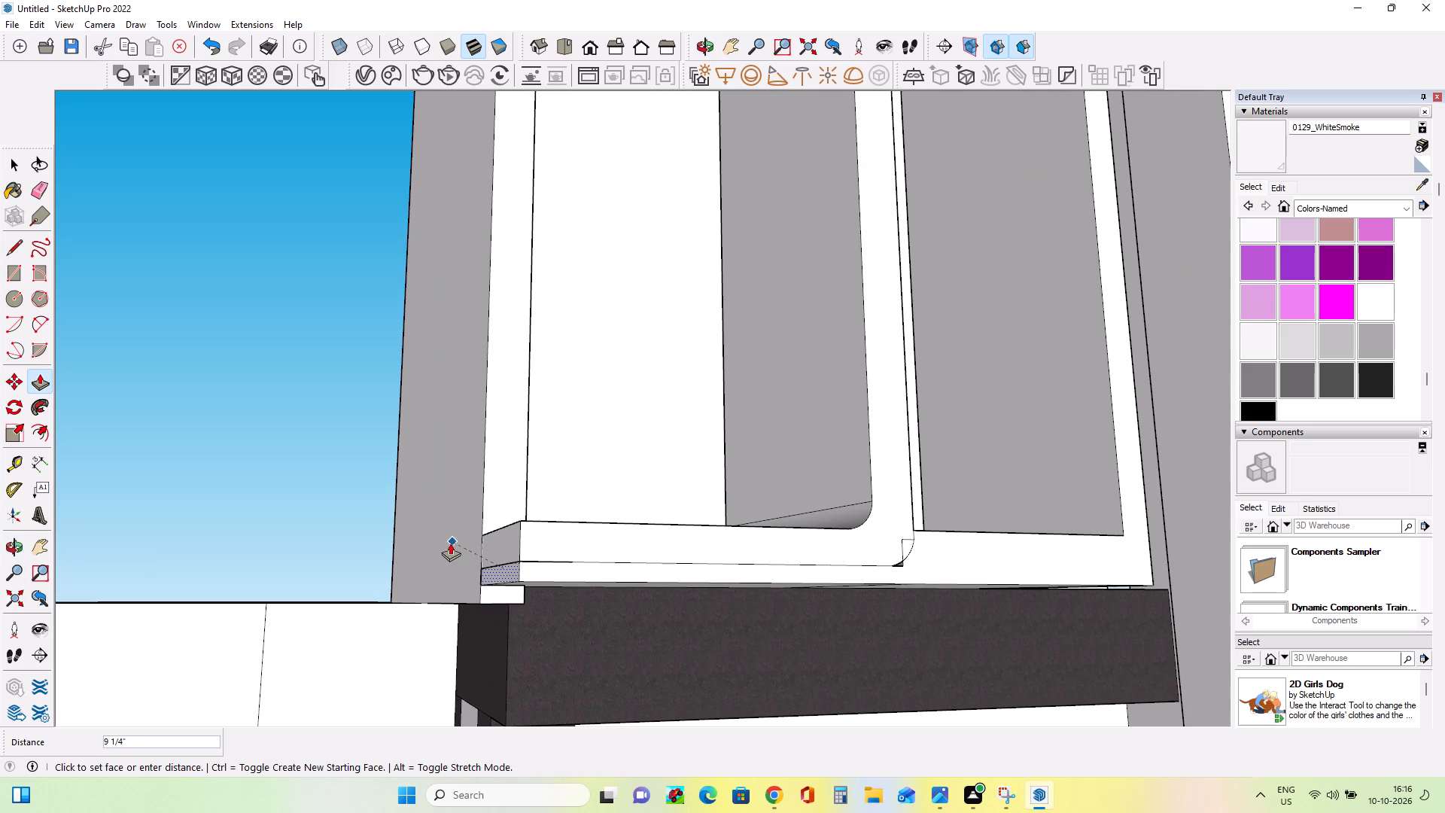
left_click(450, 543)
Lower the underside of the strip beneath the projecting frame by about 3 13/16" to match the side wall's bottom.
middle_click_drag(594, 605, 525, 640)
middle_click_drag(546, 585, 605, 530)
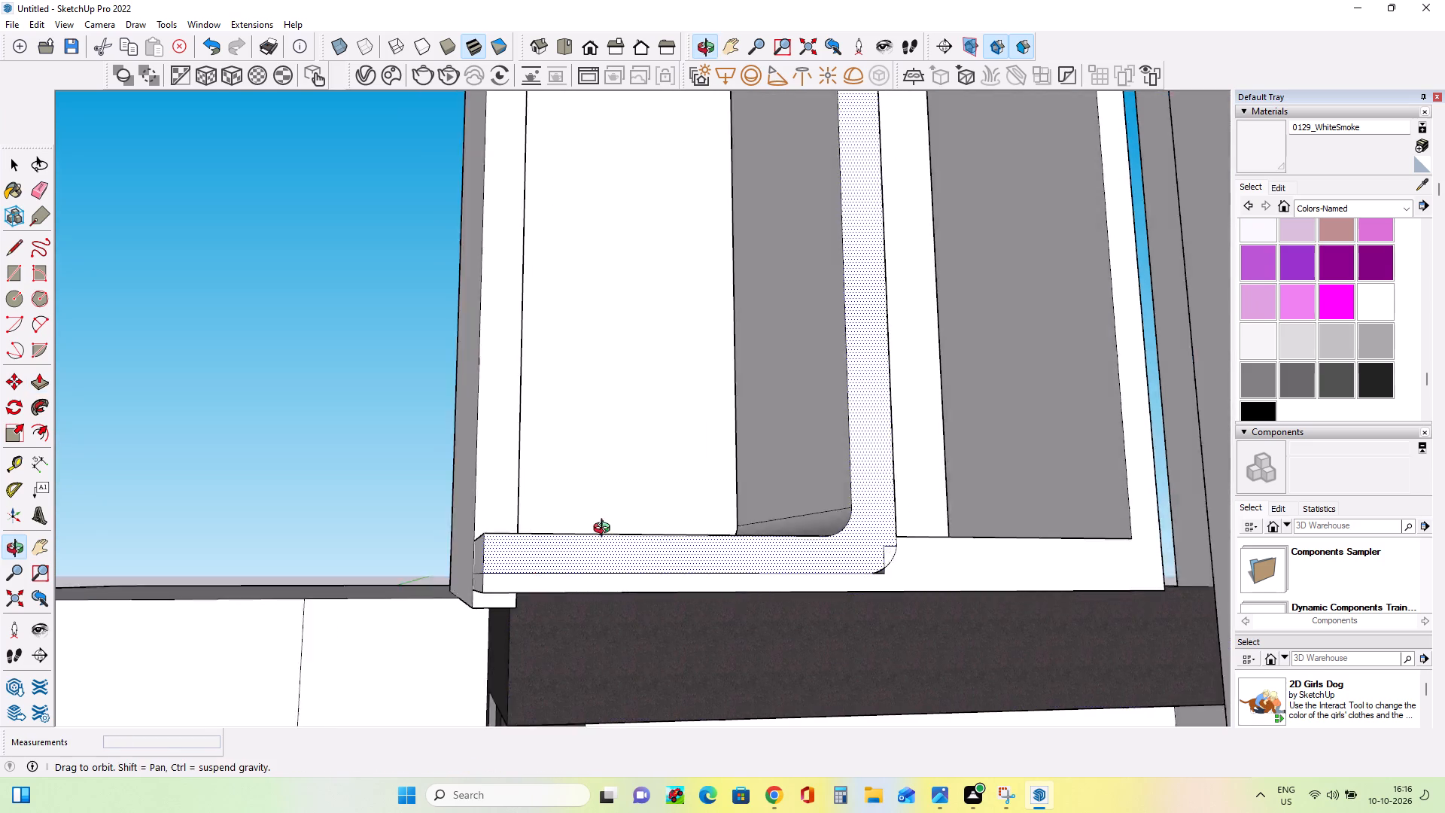
middle_click_drag(605, 530, 656, 480)
left_click(531, 568)
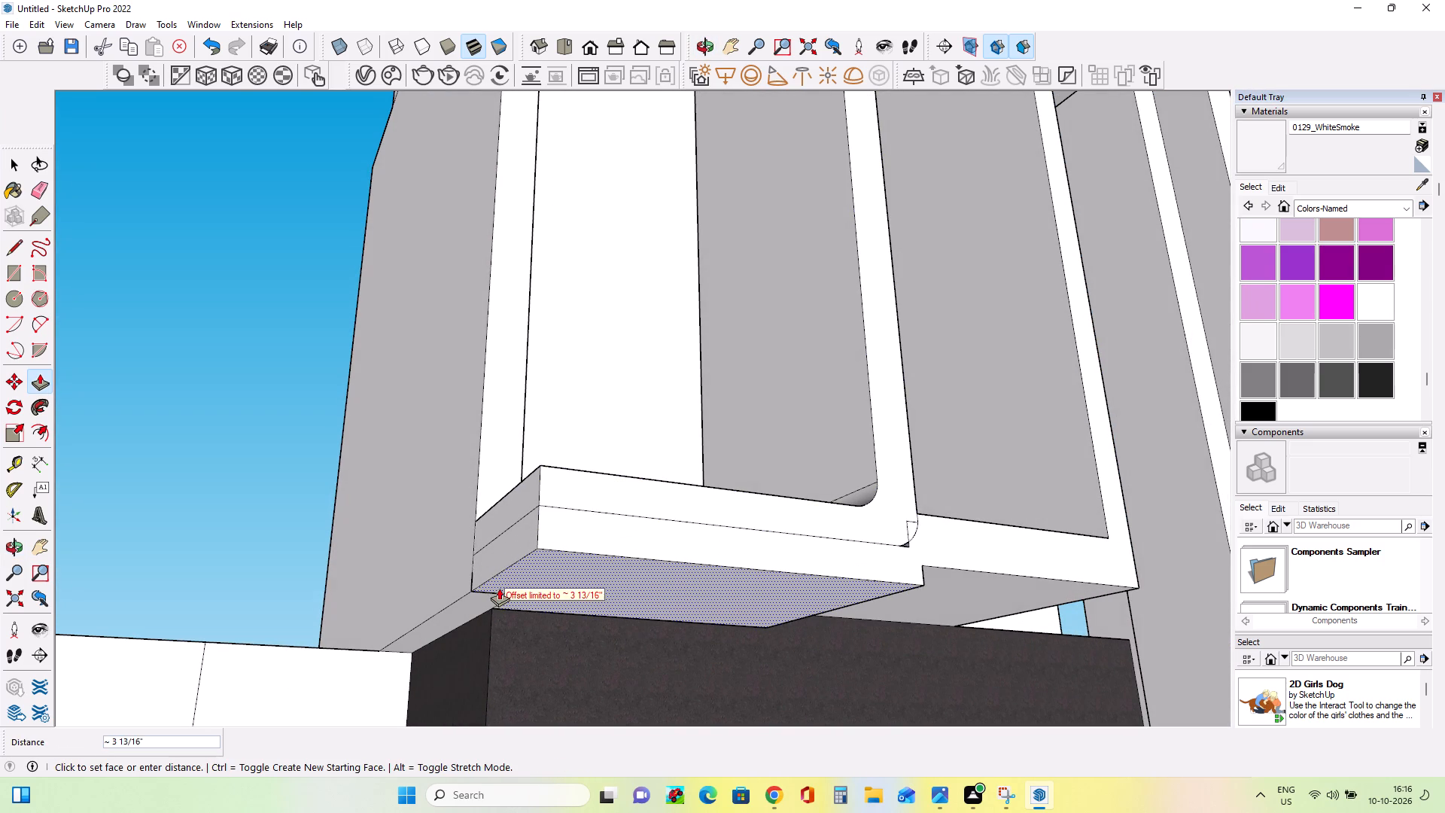
left_click(480, 588)
Extend the lowered strip's inner end face about 4' 8 1/4" along the underside to the outer edge of the adjoining vertical frame.
middle_click_drag(602, 590, 409, 665)
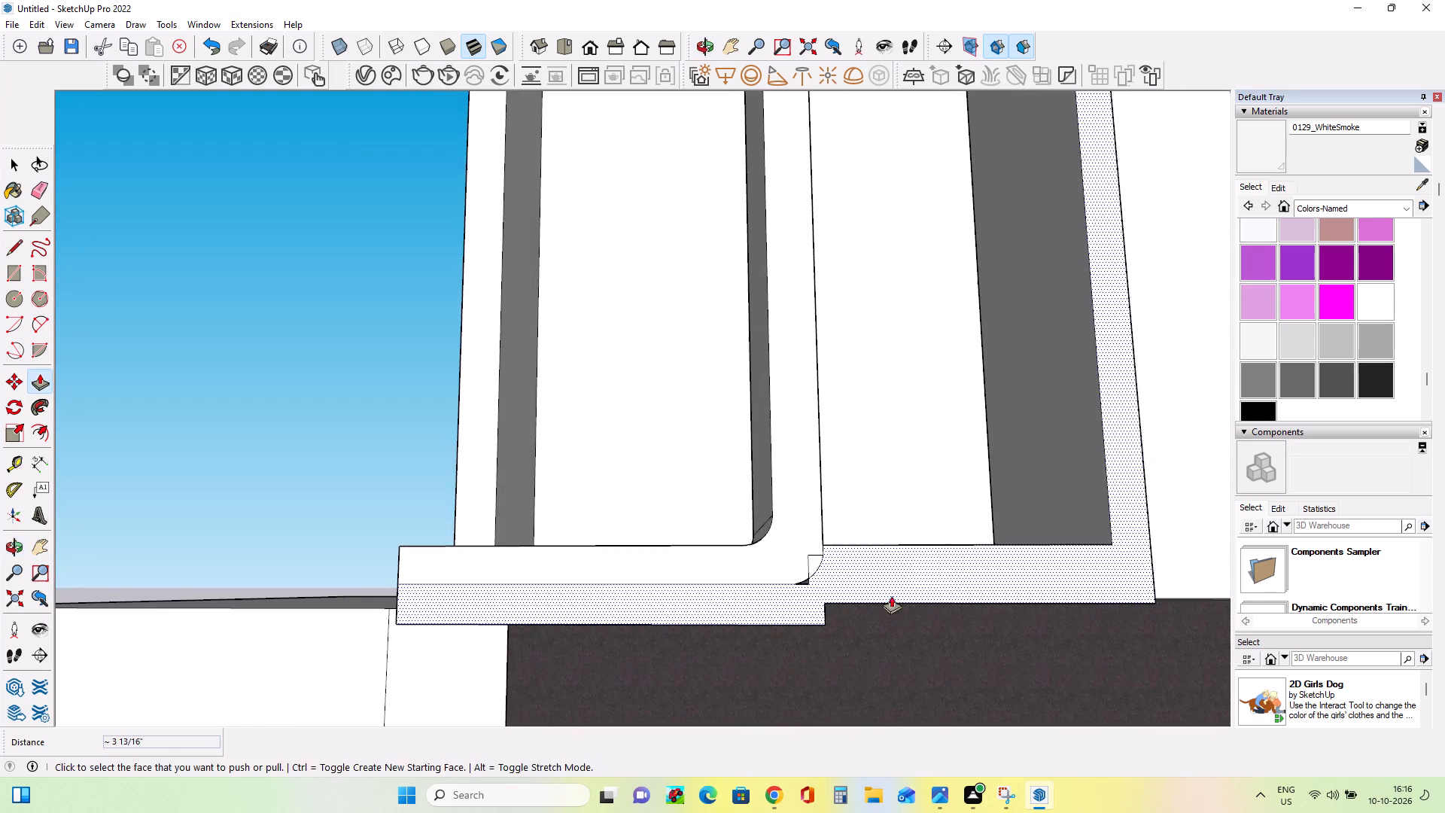
middle_click_drag(911, 591, 894, 639)
scroll(777, 595, "up", 4)
scroll(898, 604, "up", 2)
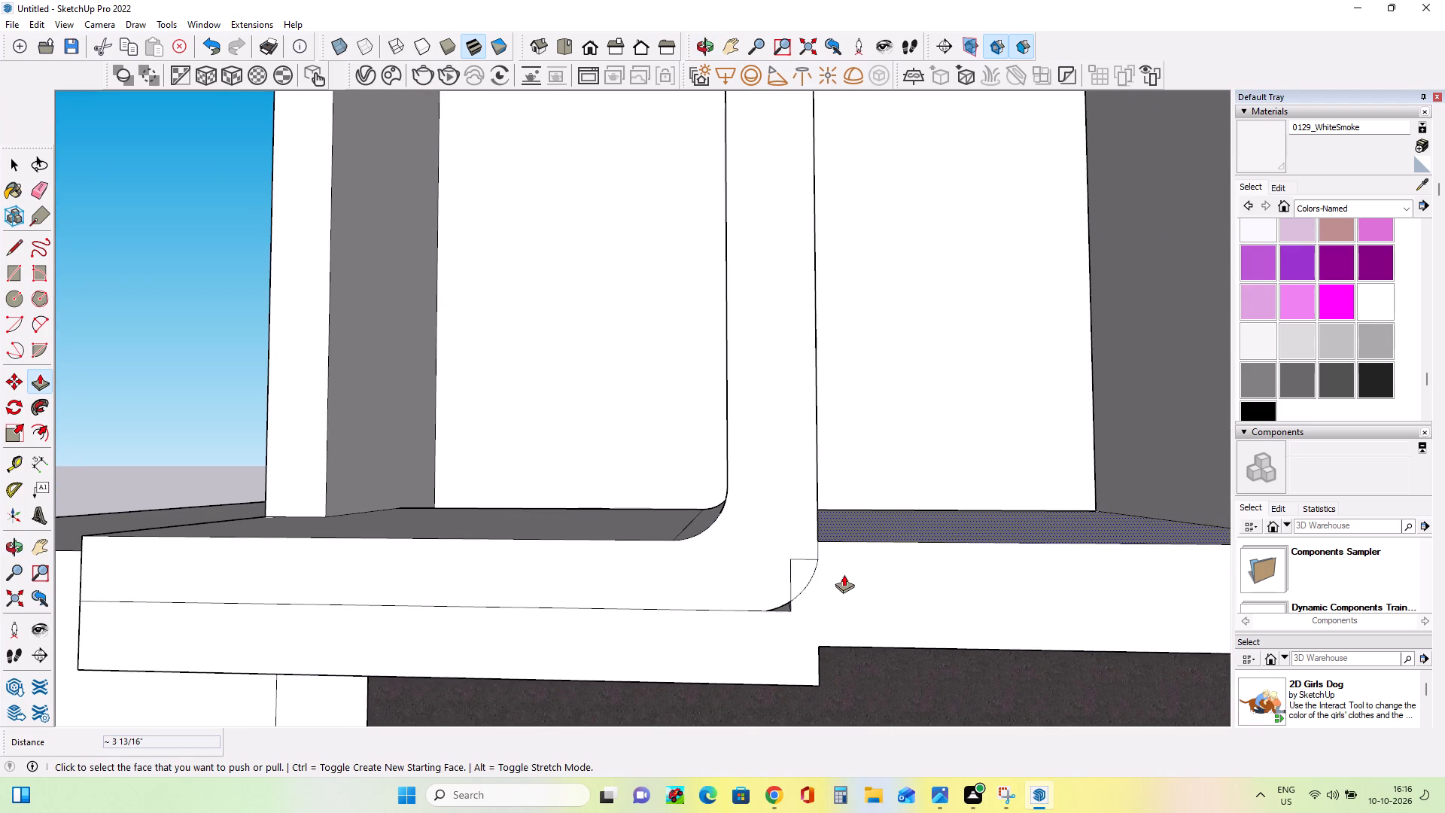
scroll(844, 574, "down", 8)
middle_click_drag(853, 607, 862, 579)
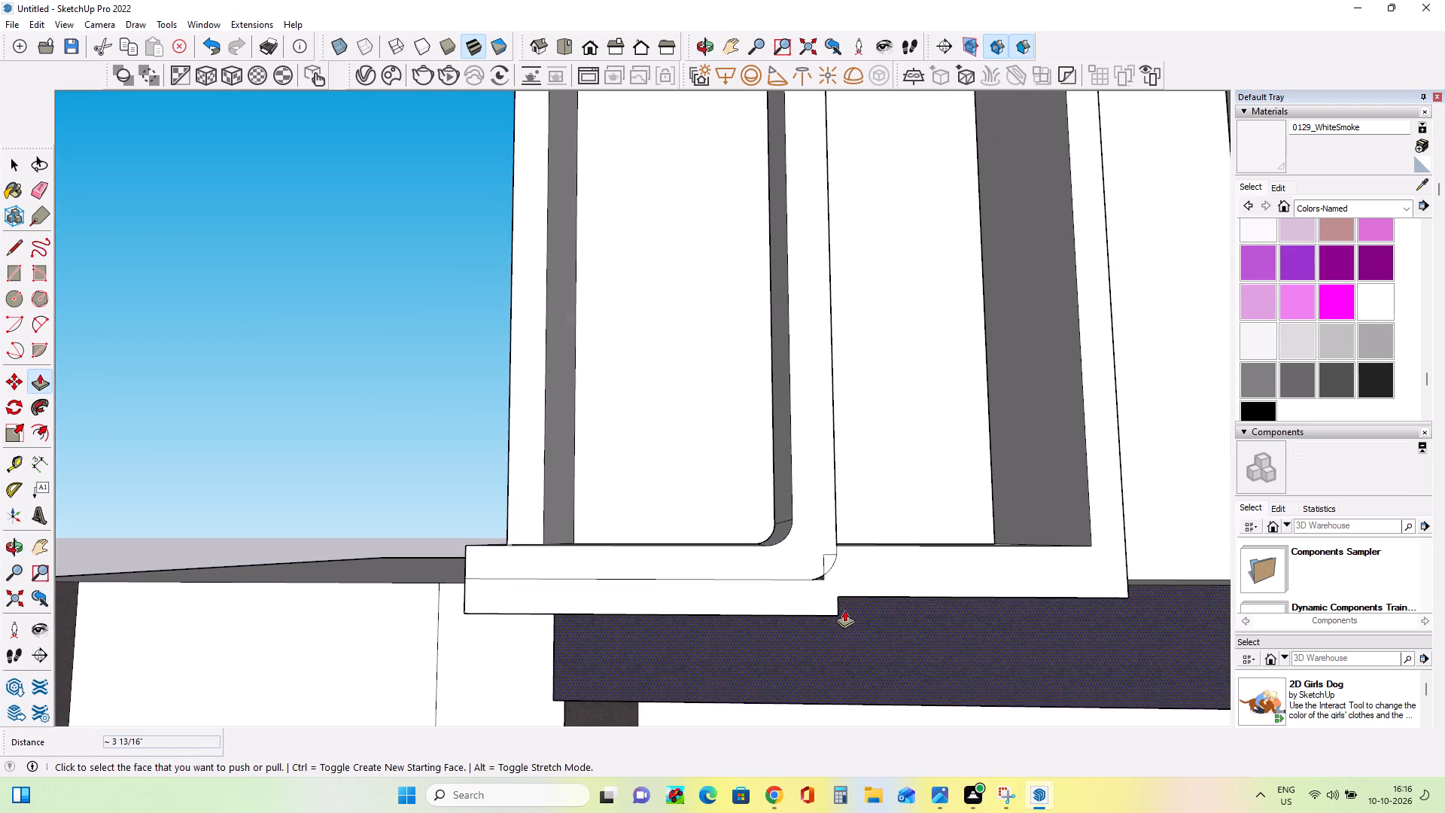
scroll(833, 595, "down", 9)
middle_click_drag(865, 607, 949, 504)
middle_click_drag(927, 566, 614, 607)
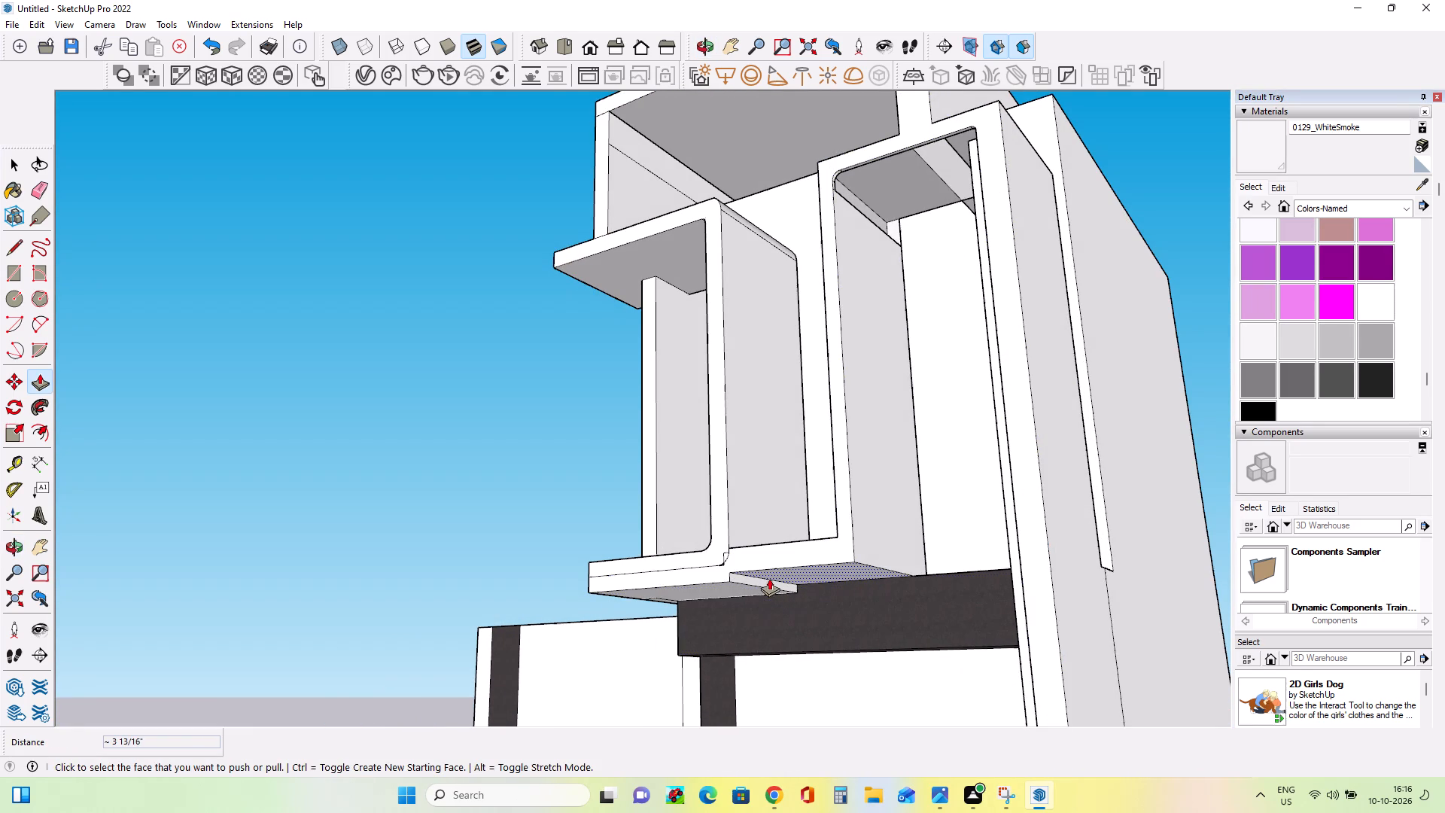
left_click(767, 582)
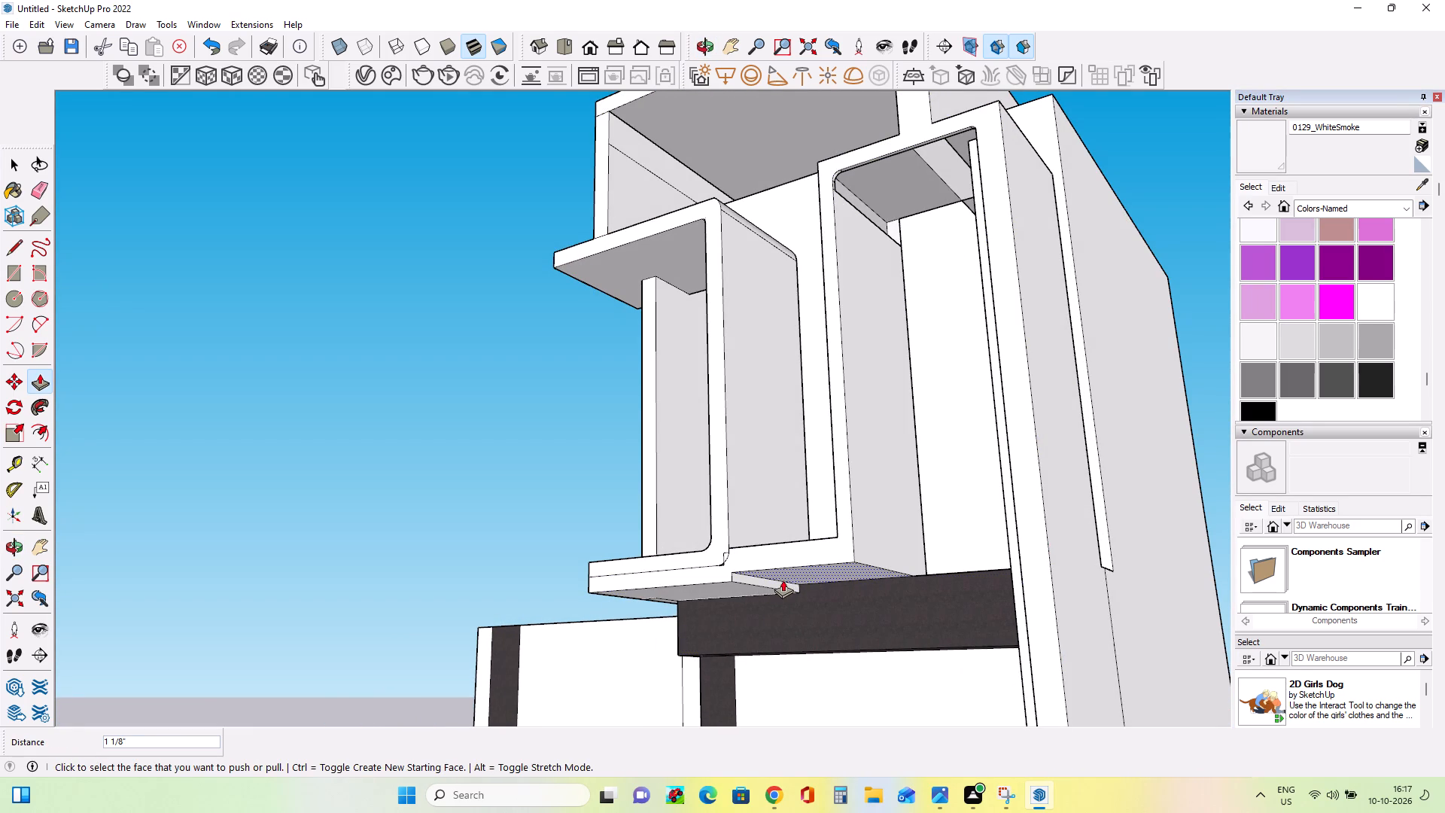
left_click(768, 582)
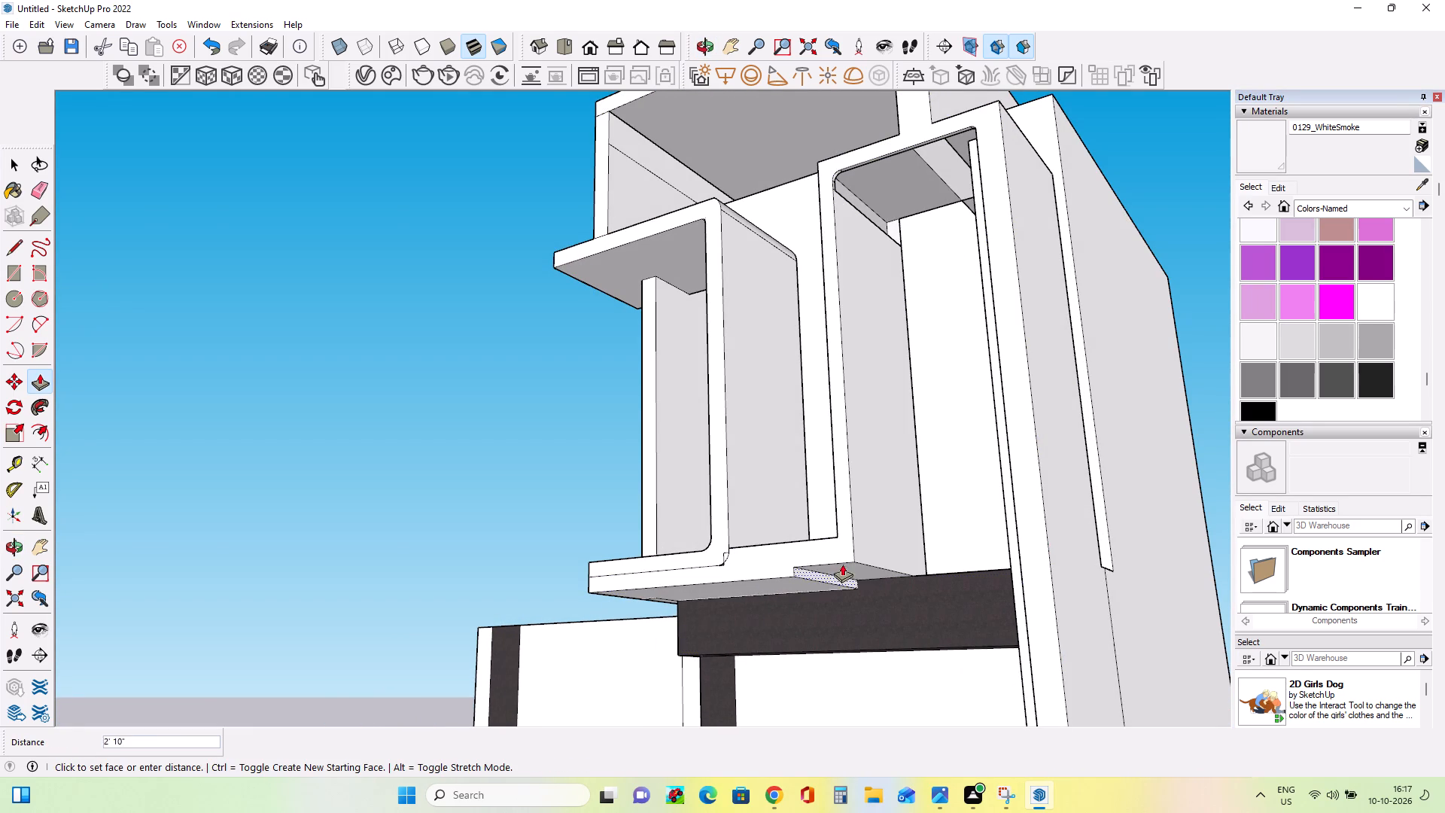
left_click(854, 553)
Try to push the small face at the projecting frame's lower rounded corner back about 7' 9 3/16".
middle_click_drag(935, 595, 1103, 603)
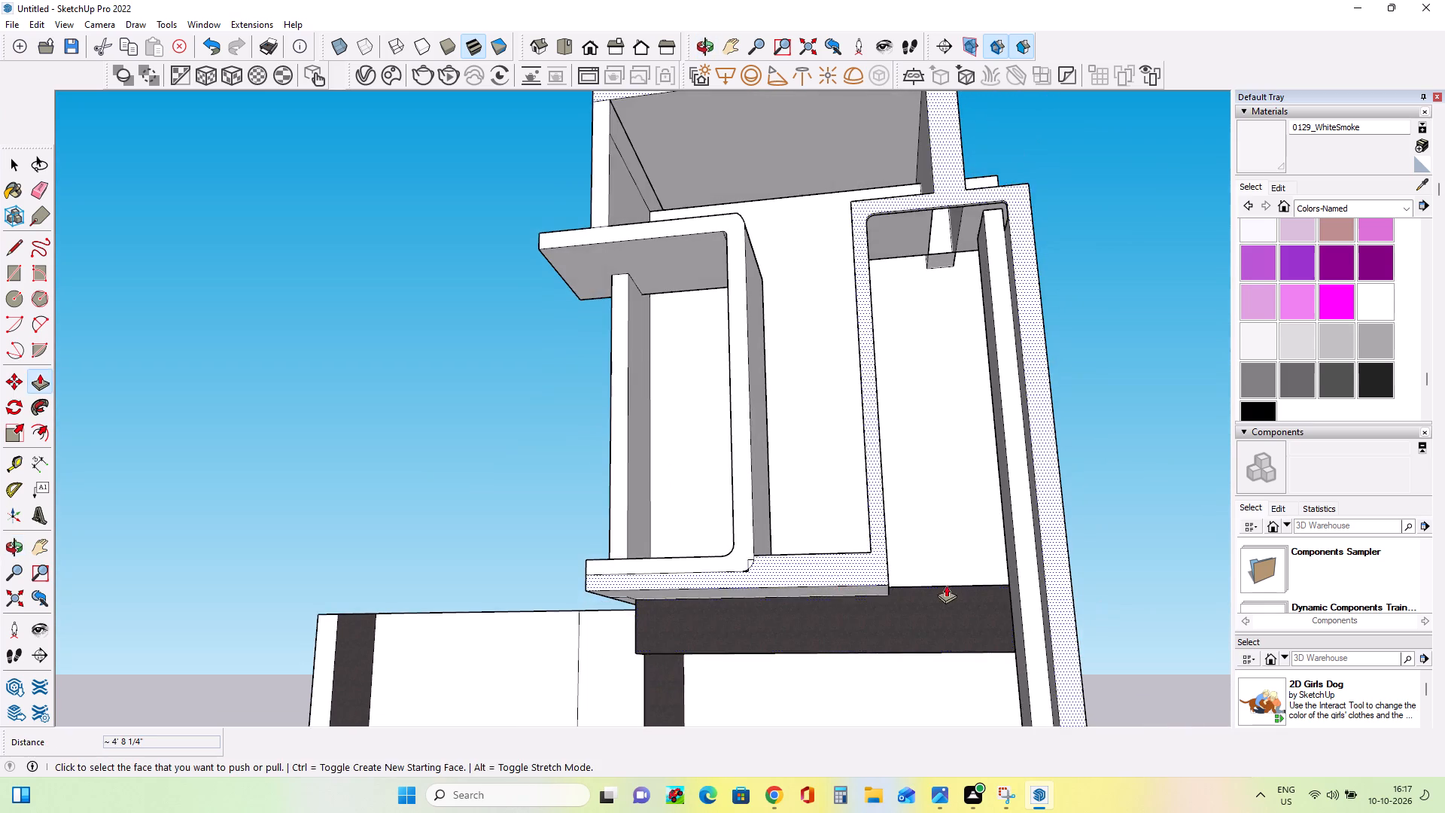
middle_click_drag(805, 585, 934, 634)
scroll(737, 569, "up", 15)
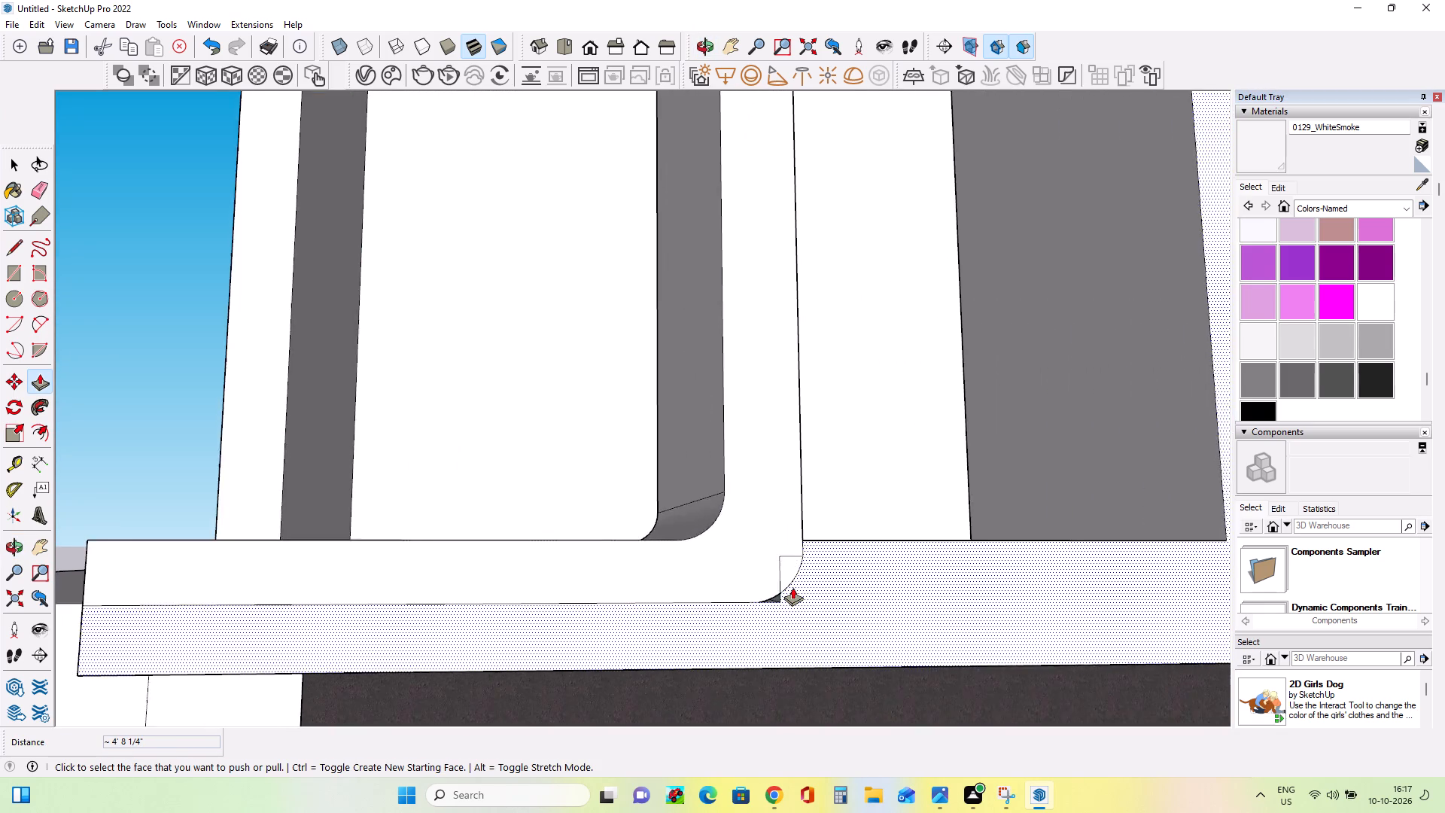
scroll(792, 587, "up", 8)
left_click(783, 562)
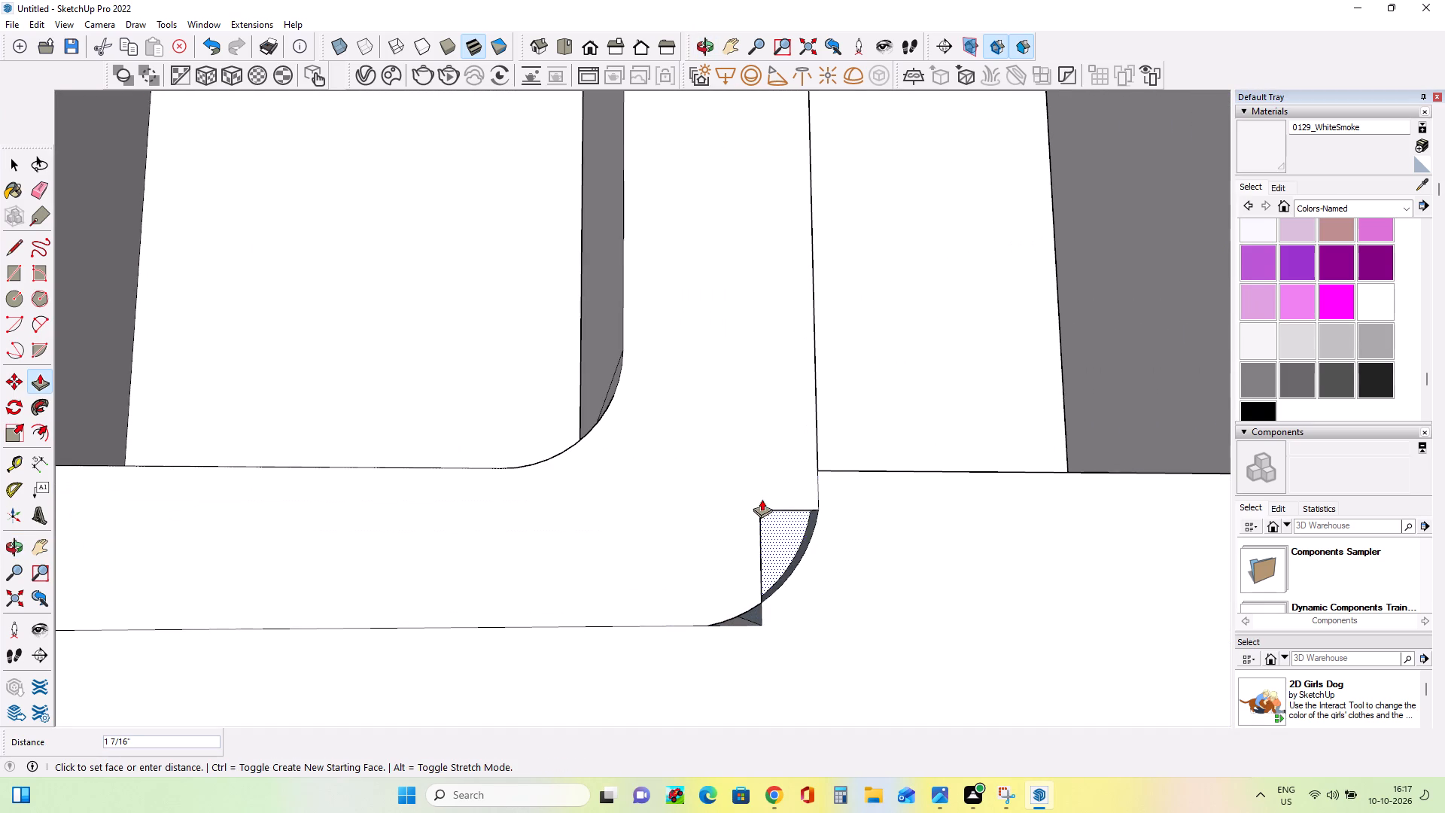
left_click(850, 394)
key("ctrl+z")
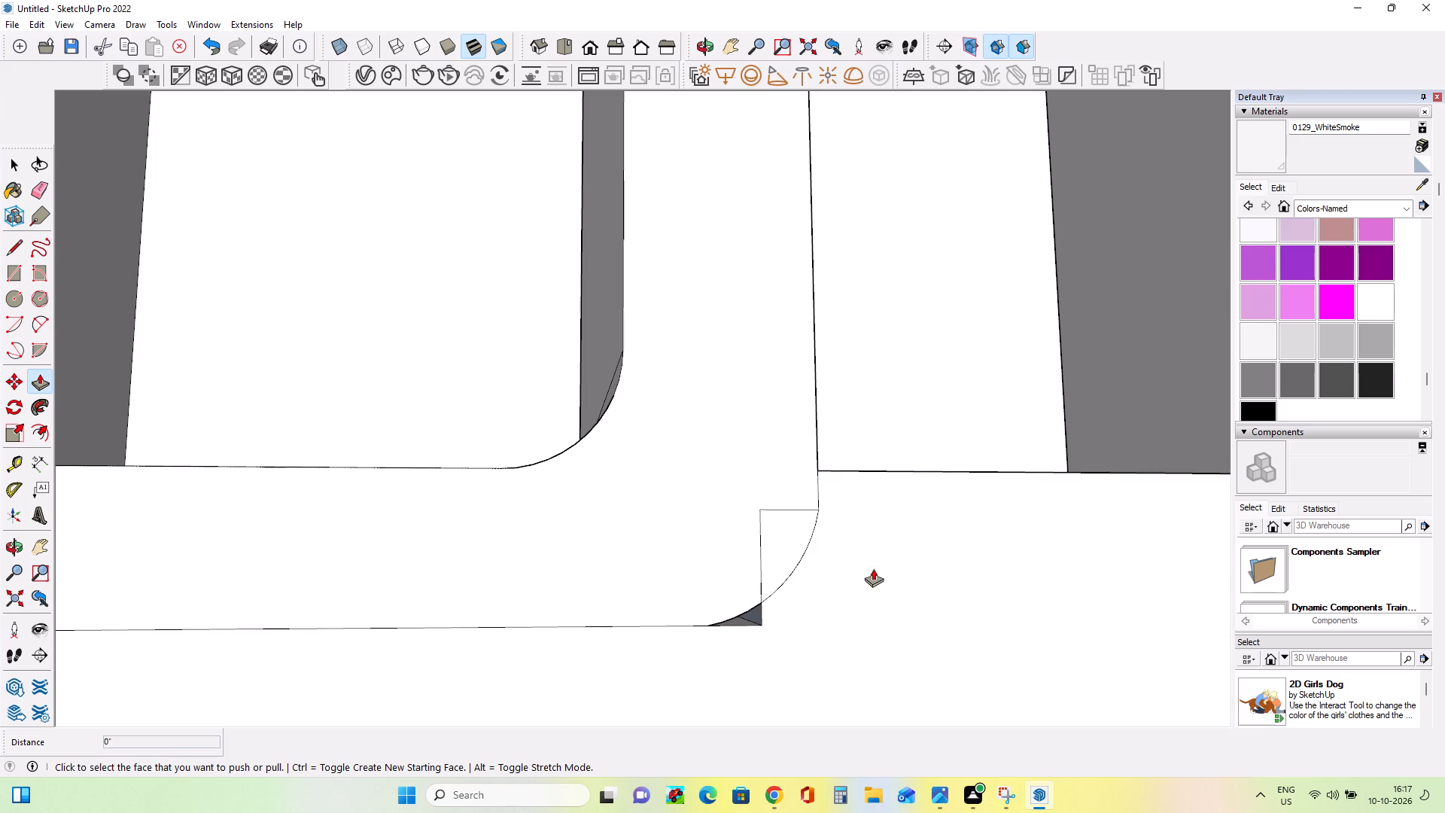
Erase the two leftover straight edges inside the projecting frame's lower rounded corner.
middle_click_drag(815, 593, 787, 637)
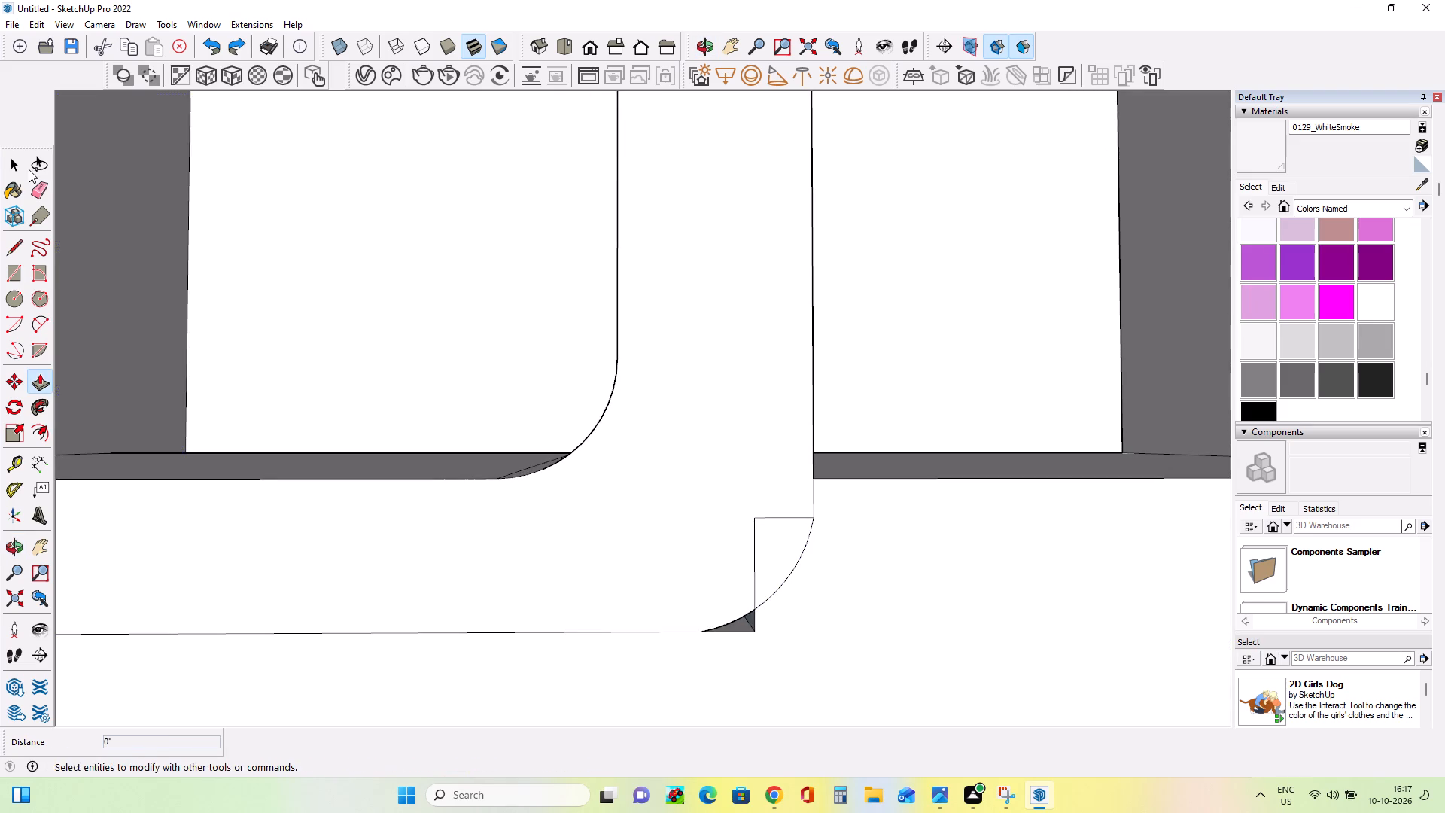
left_click(35, 190)
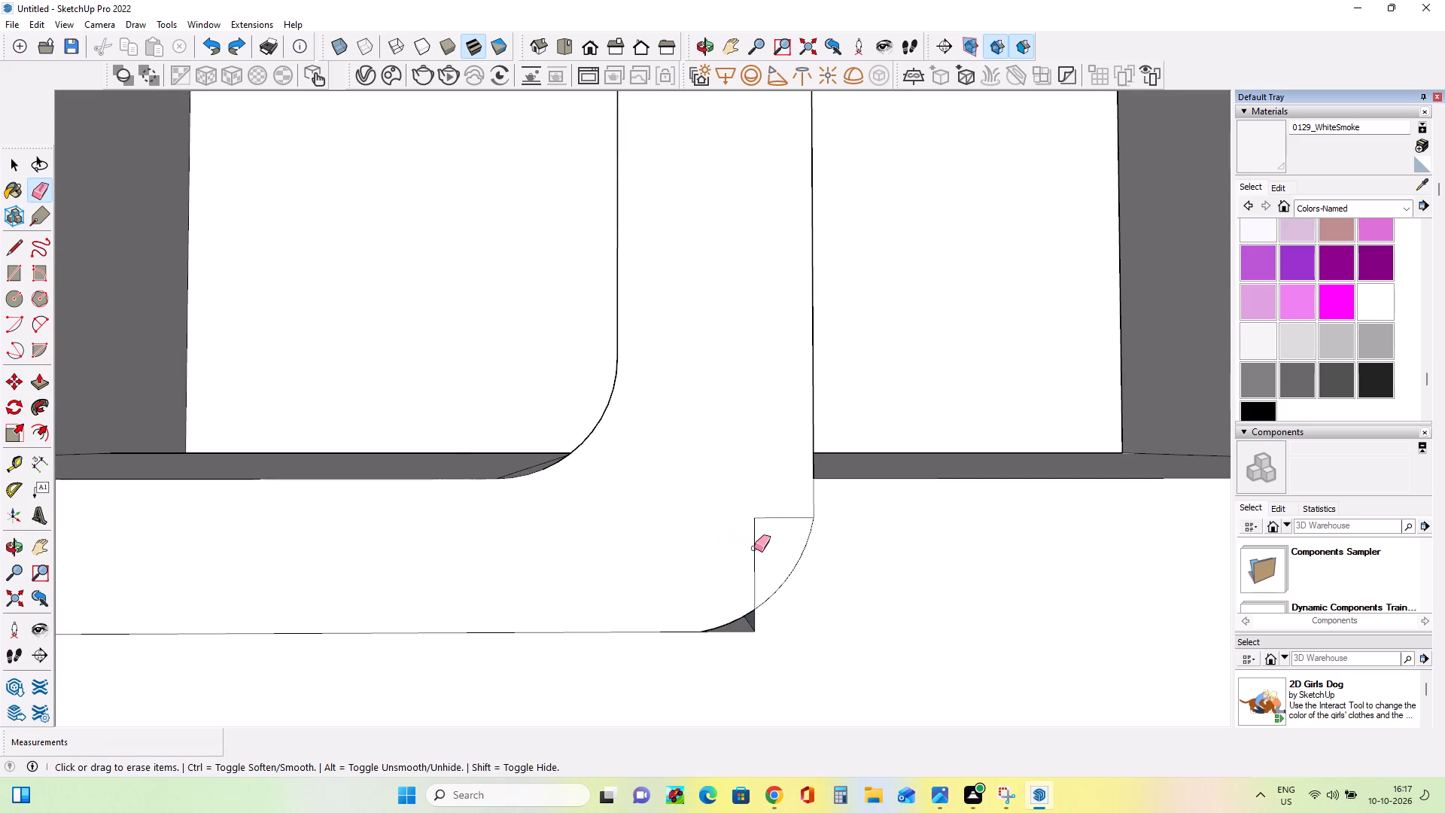
left_click_drag(754, 548, 785, 519)
Examine the overall facade and compare the joined frames with the reference image.
middle_click_drag(799, 582, 802, 595)
scroll(798, 583, "down", 4)
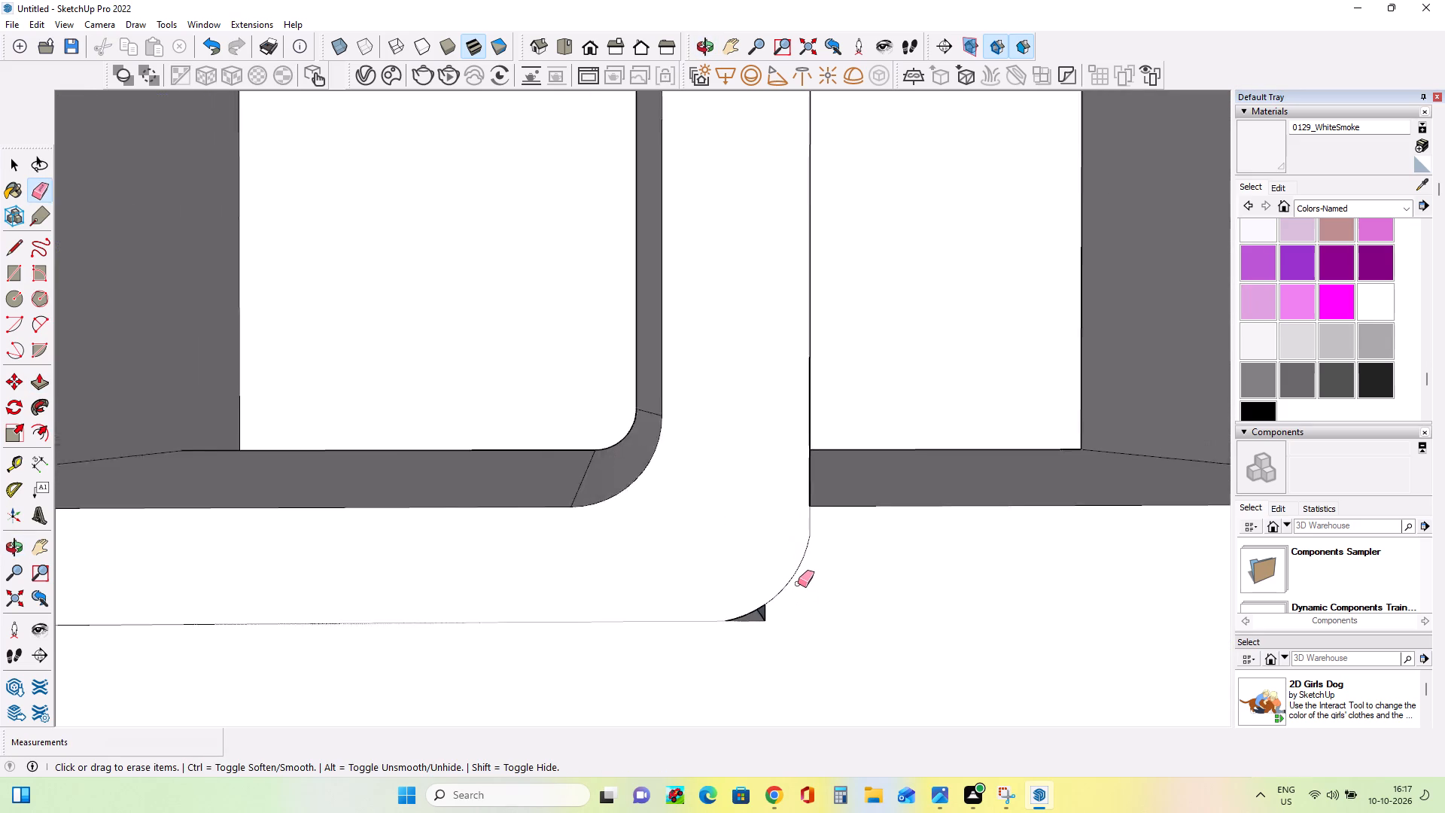
scroll(798, 583, "down", 19)
scroll(796, 575, "down", 7)
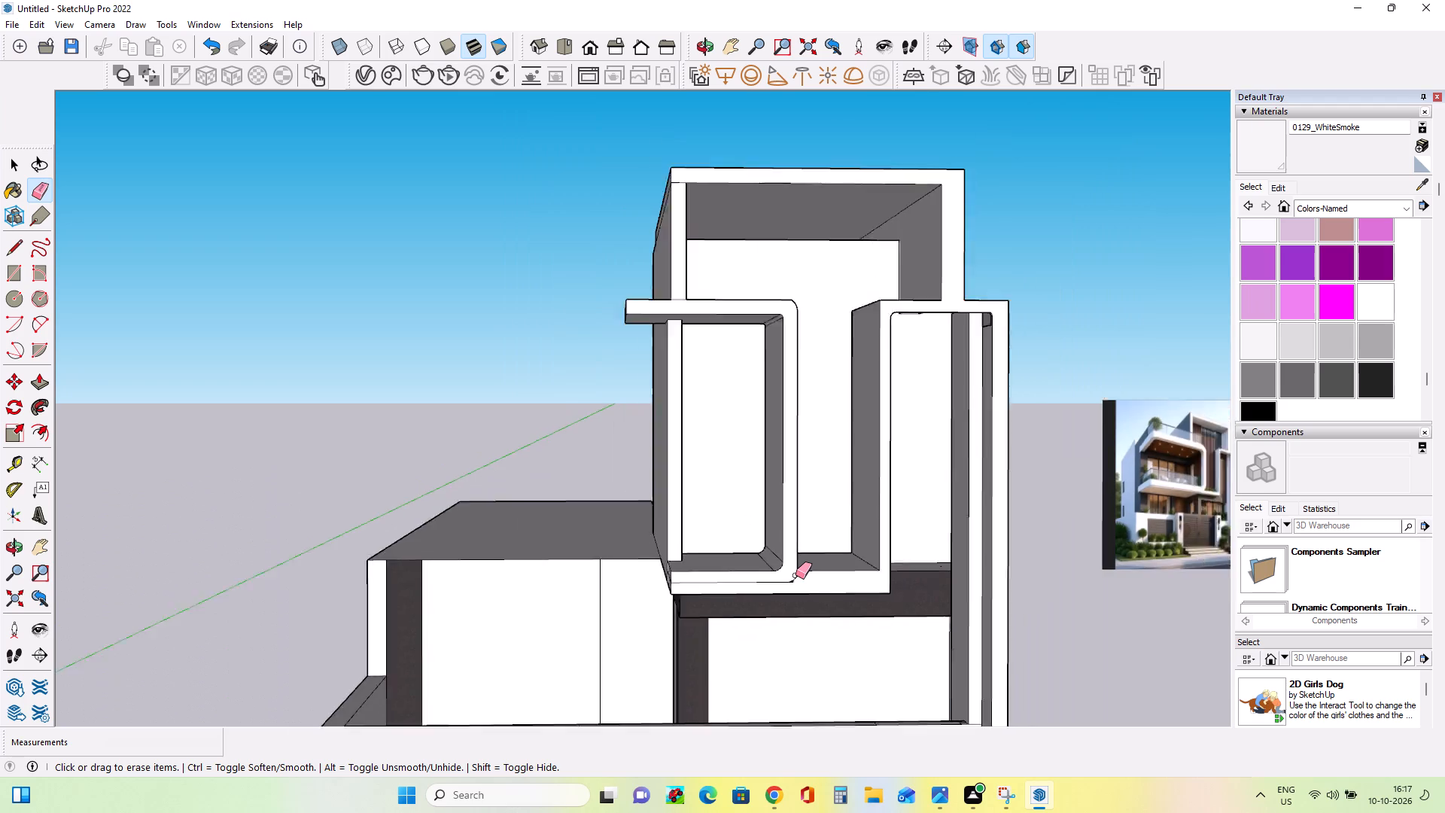
scroll(796, 575, "down", 6)
scroll(796, 574, "up", 1)
scroll(796, 574, "down", 4)
middle_click_drag(851, 598, 779, 560)
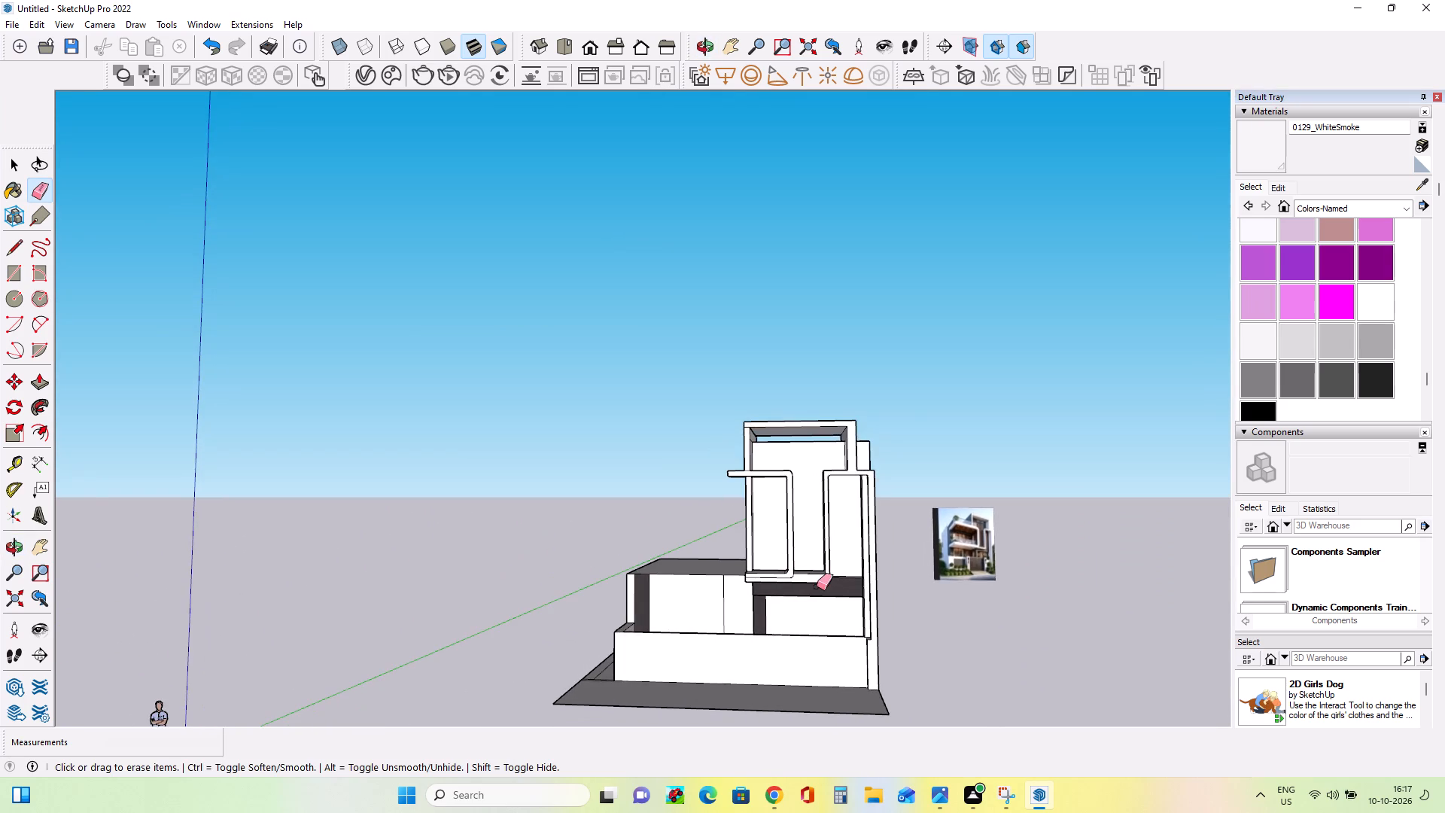
scroll(817, 587, "up", 4)
scroll(1013, 553, "up", 5)
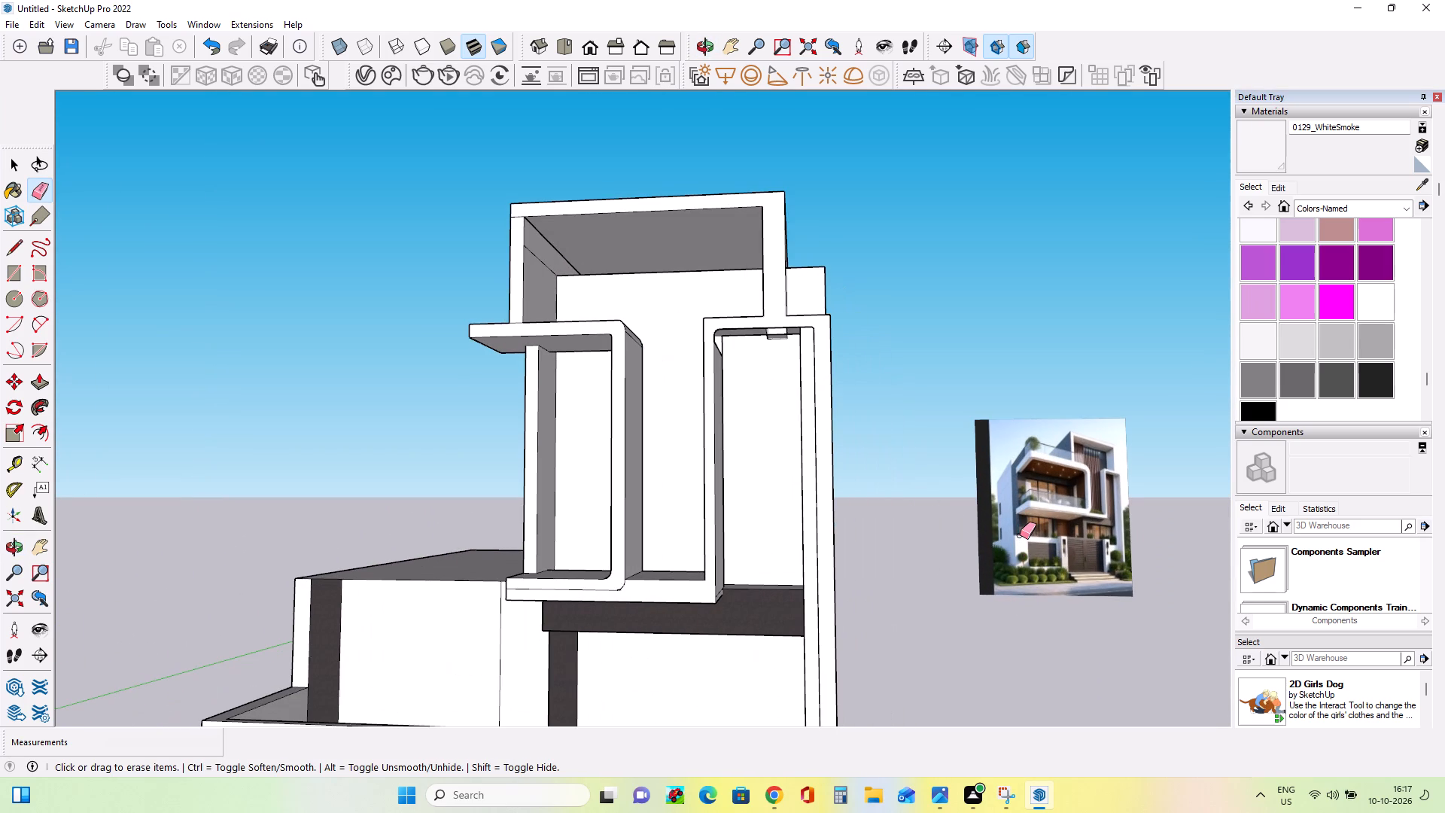
scroll(1248, 666, "up", 2)
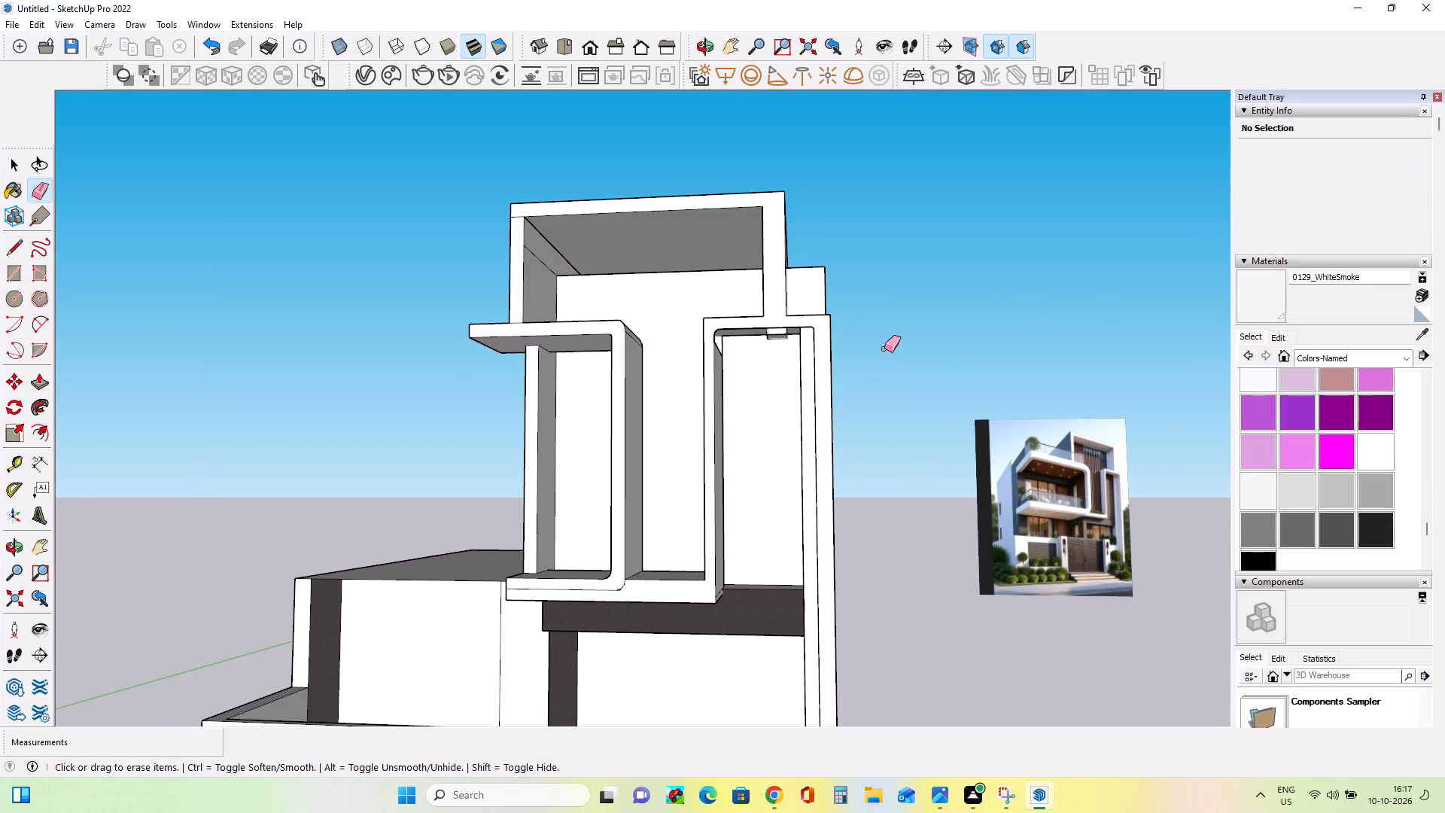
scroll(1012, 596, "up", 4)
scroll(1128, 490, "up", 3)
scroll(1211, 513, "up", 1)
middle_click_drag(1209, 519, 1234, 545)
scroll(1245, 543, "down", 2)
scroll(1117, 487, "down", 3)
scroll(1038, 488, "down", 8)
middle_click_drag(850, 540, 920, 574)
Lower the floor face between the projecting frame and the adjoining vertical frame by 6 9/16".
scroll(692, 544, "up", 8)
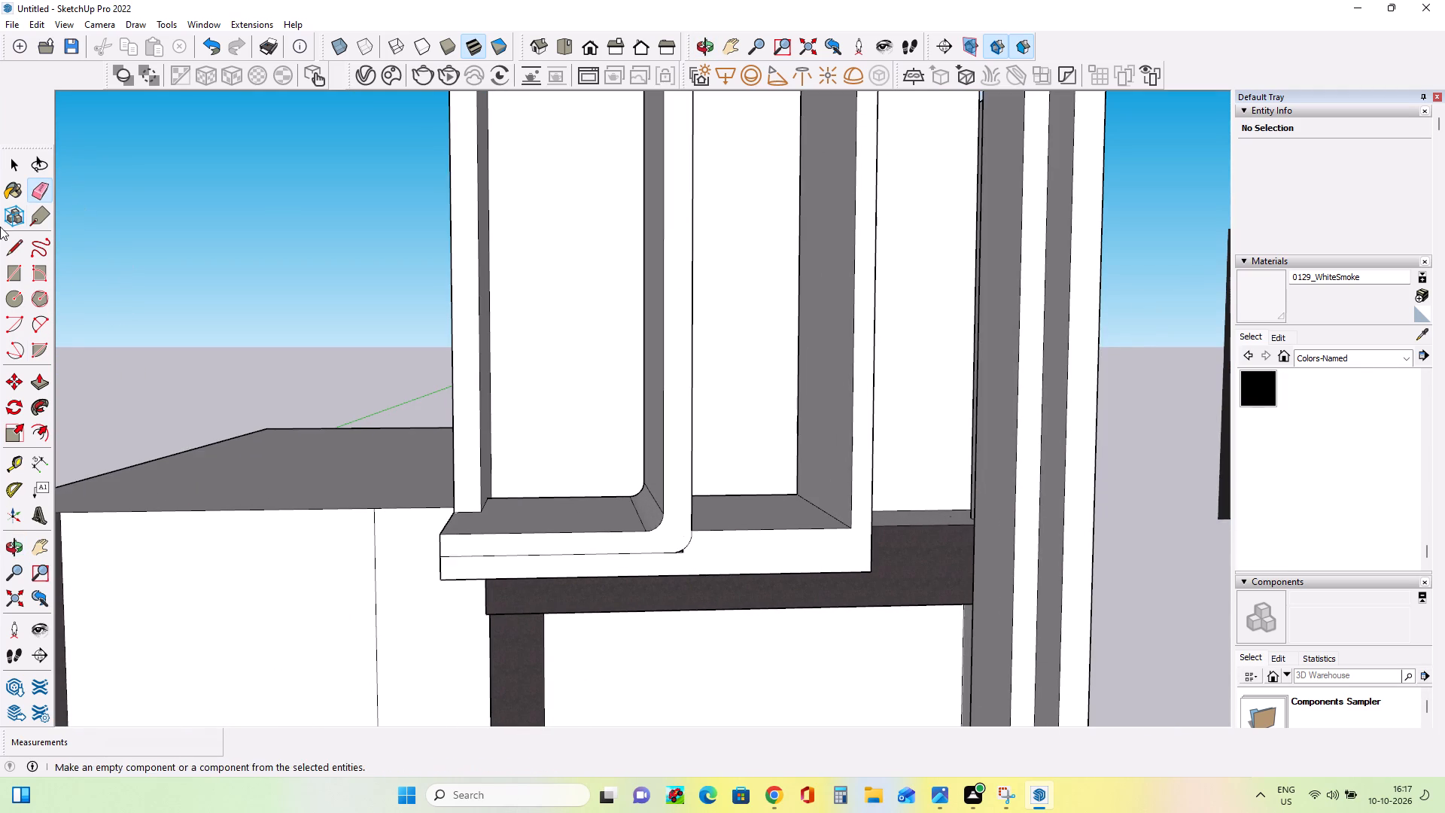
left_click(40, 394)
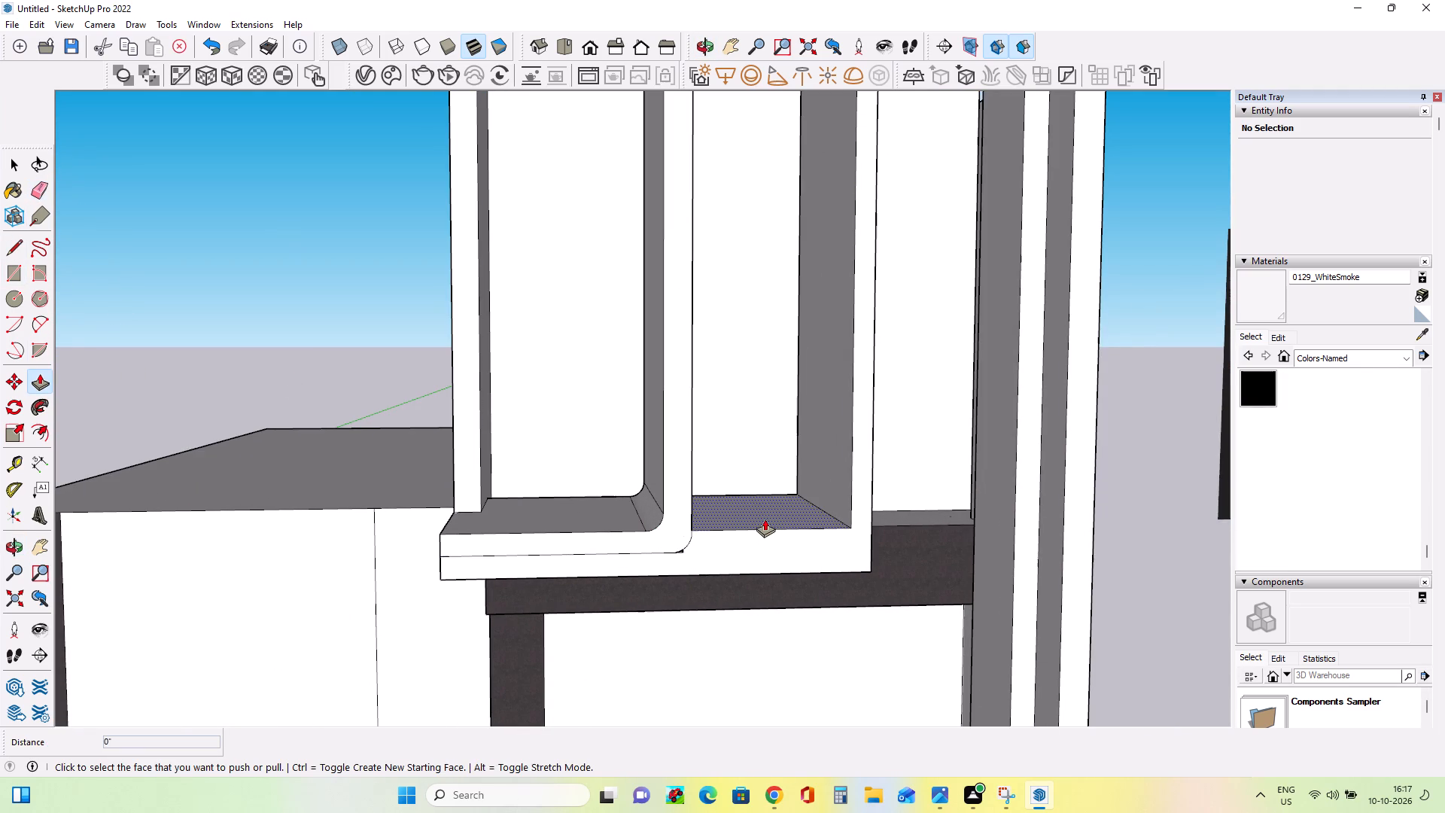
left_click(765, 519)
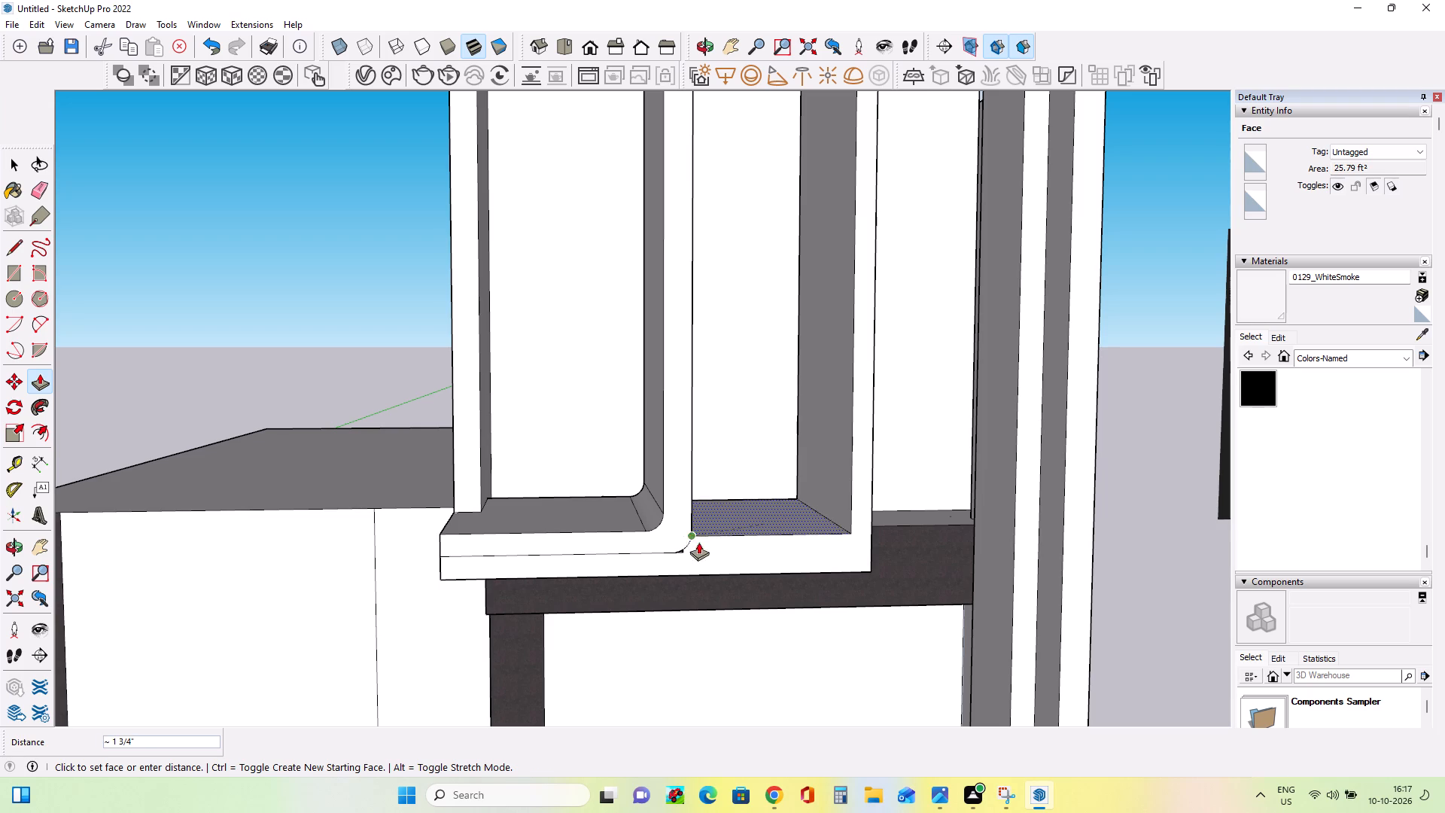
left_click(701, 537)
Examine the rounded corner where the projecting frame meets the lowered floor, and compare the facade with the reference image.
scroll(662, 548, "up", 4)
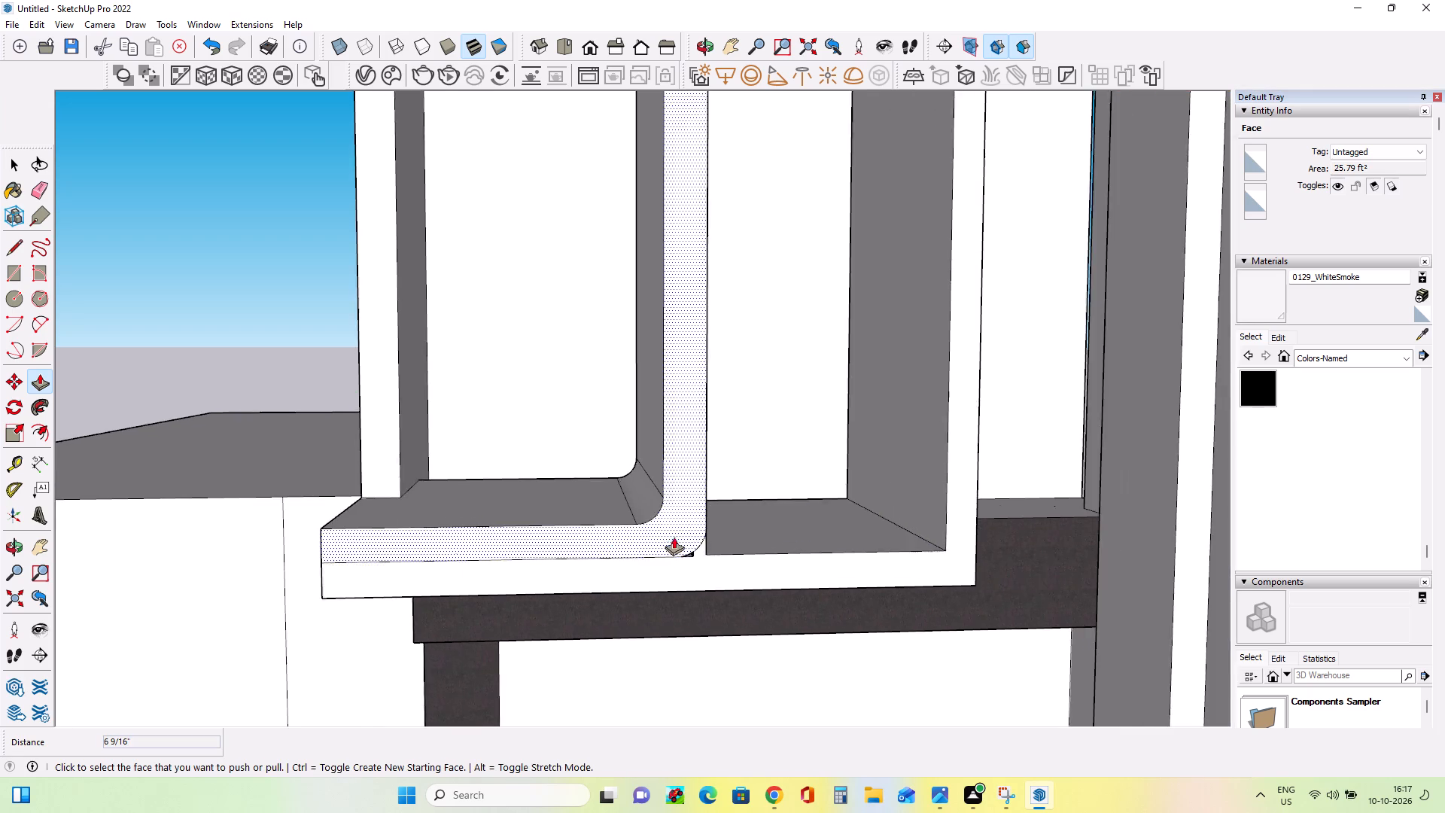
scroll(674, 537, "up", 7)
middle_click_drag(730, 516, 684, 516)
scroll(637, 551, "up", 3)
middle_click_drag(668, 535, 549, 541)
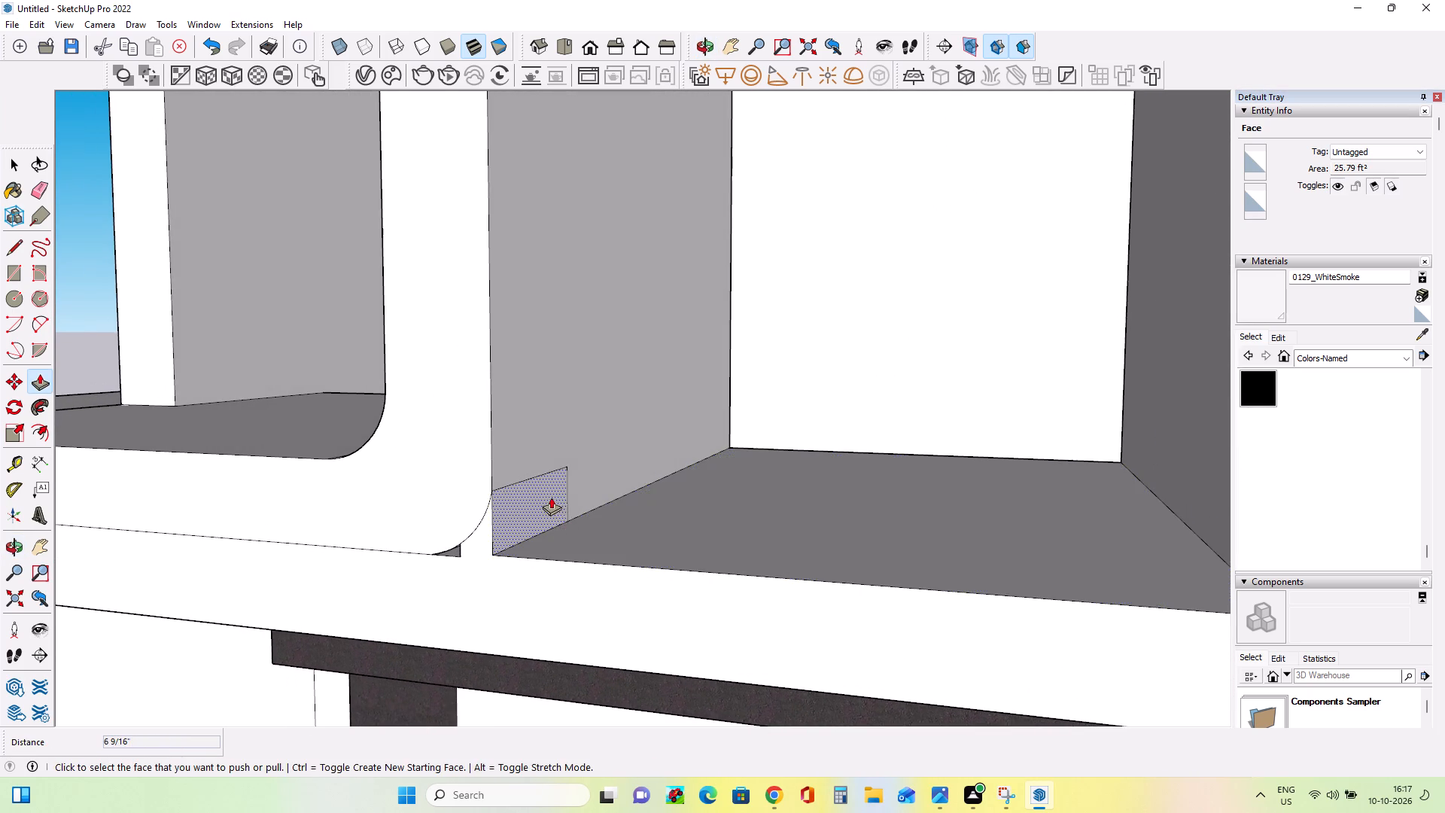
middle_click_drag(549, 497, 600, 493)
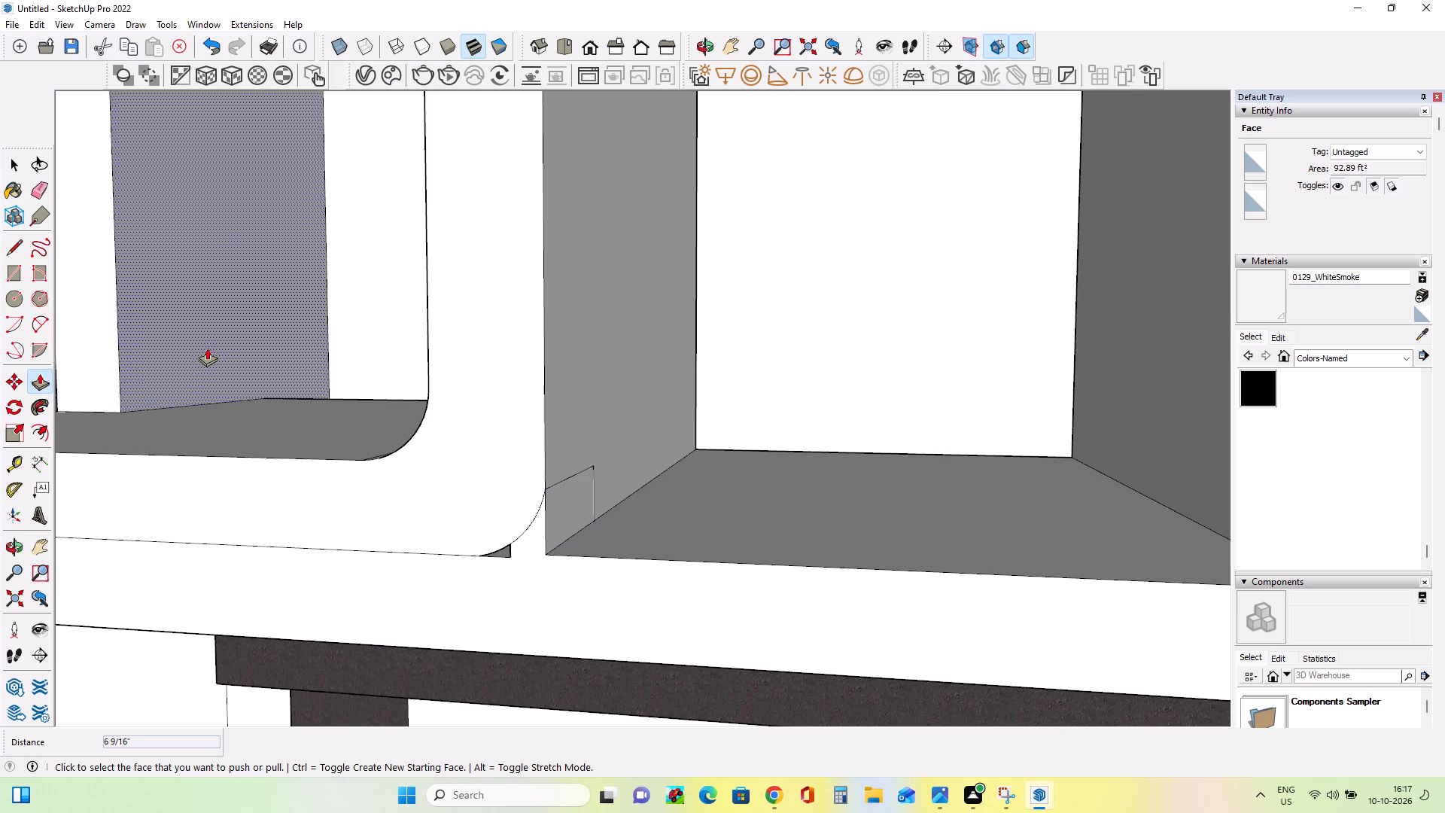
scroll(573, 486, "down", 7)
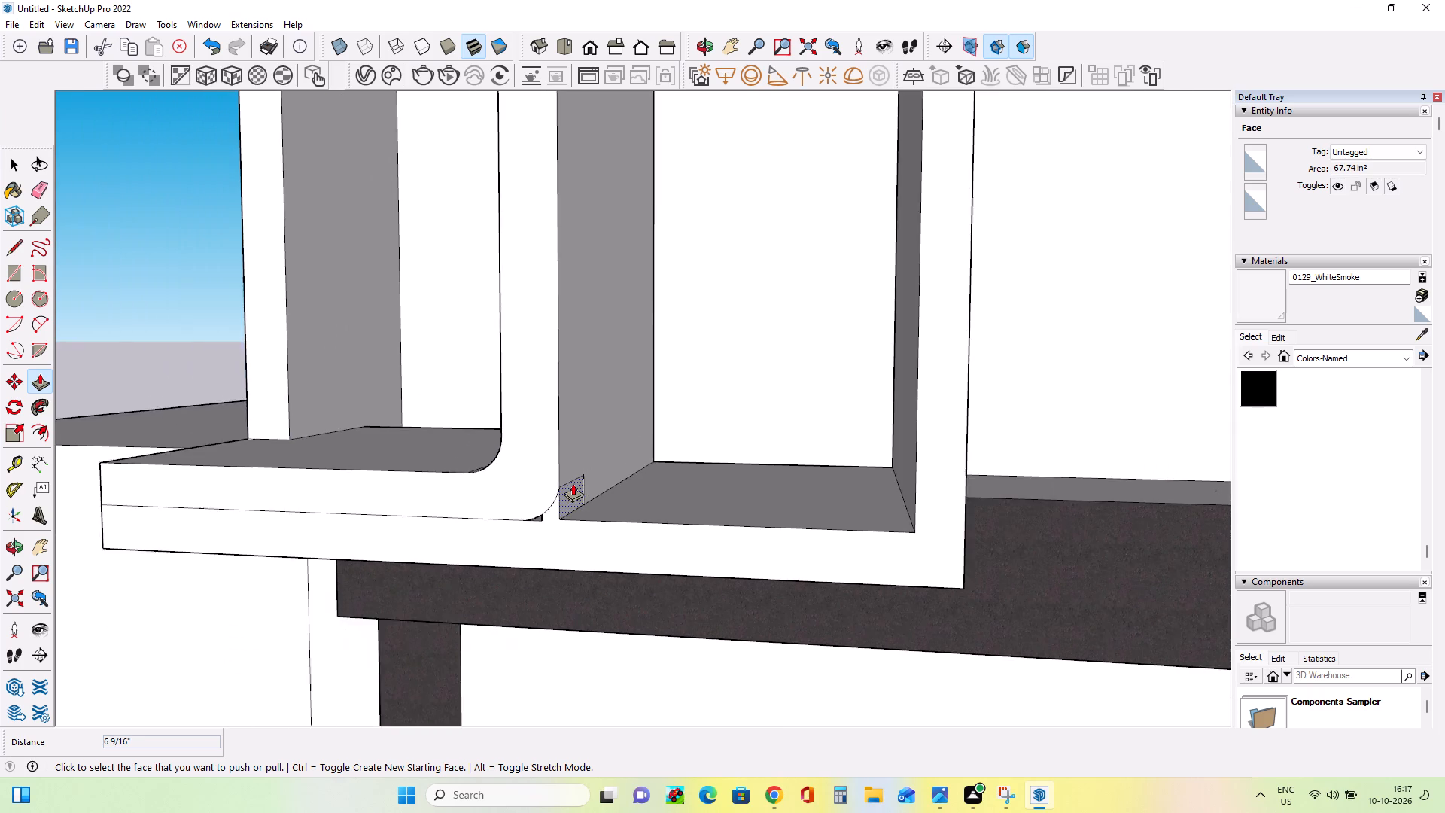
scroll(573, 483, "down", 15)
middle_click_drag(1137, 432, 1087, 419)
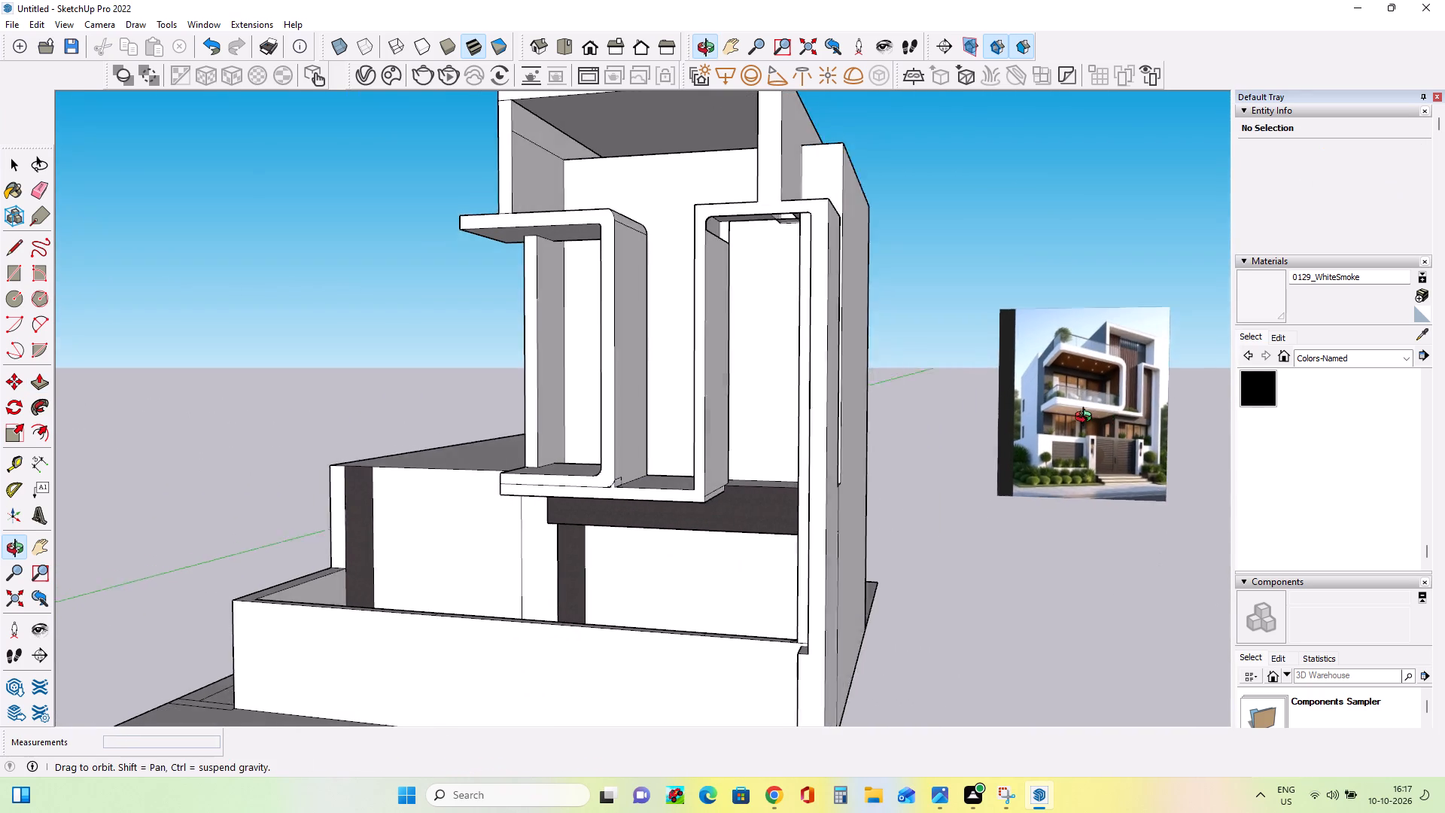
Pull the projecting frame's front face forward about 4 15/16" from the bottom slab's face.
middle_click_drag(1087, 419, 1066, 416)
scroll(1135, 418, "up", 12)
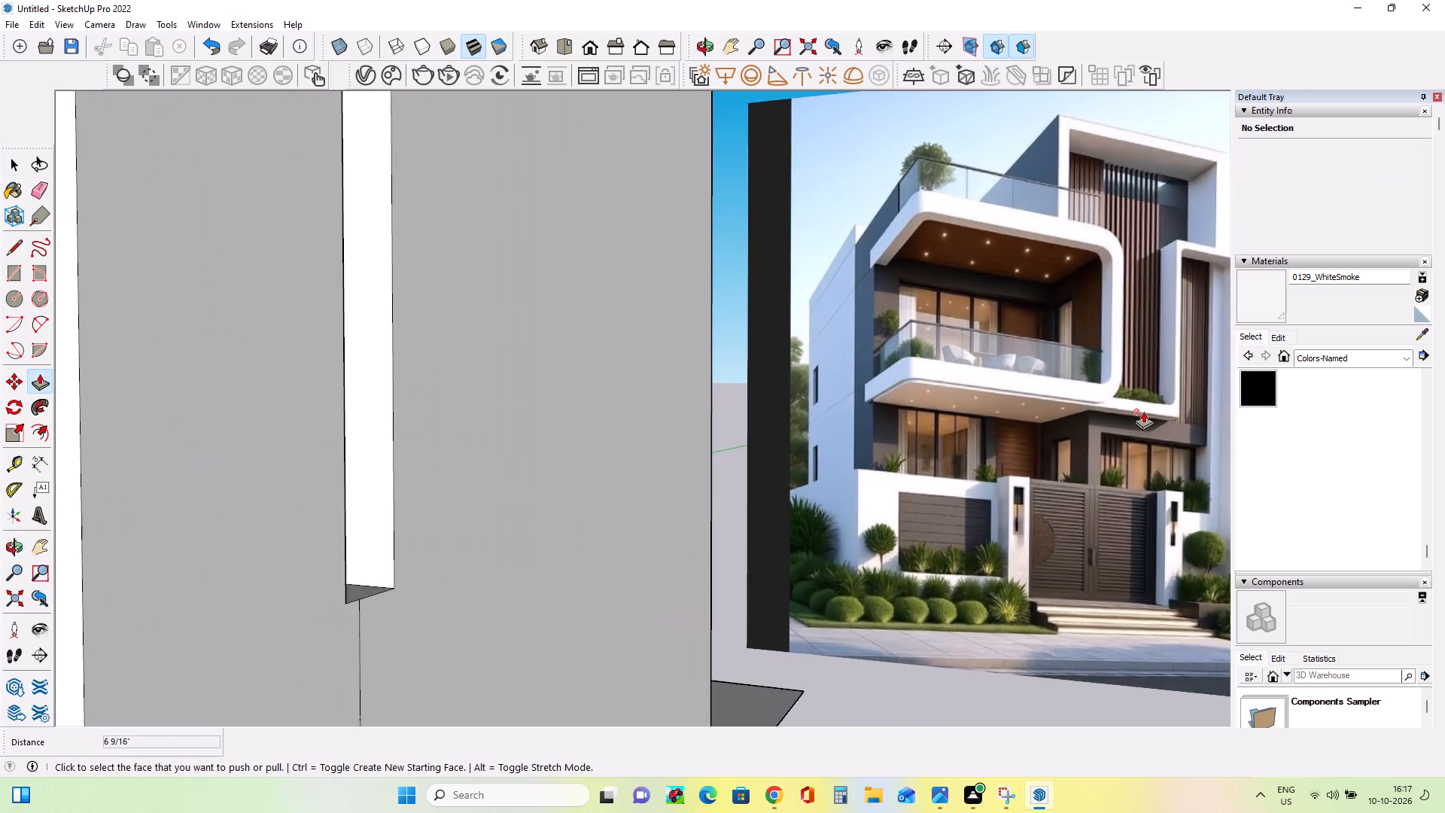
scroll(1143, 411, "up", 4)
scroll(1143, 411, "down", 13)
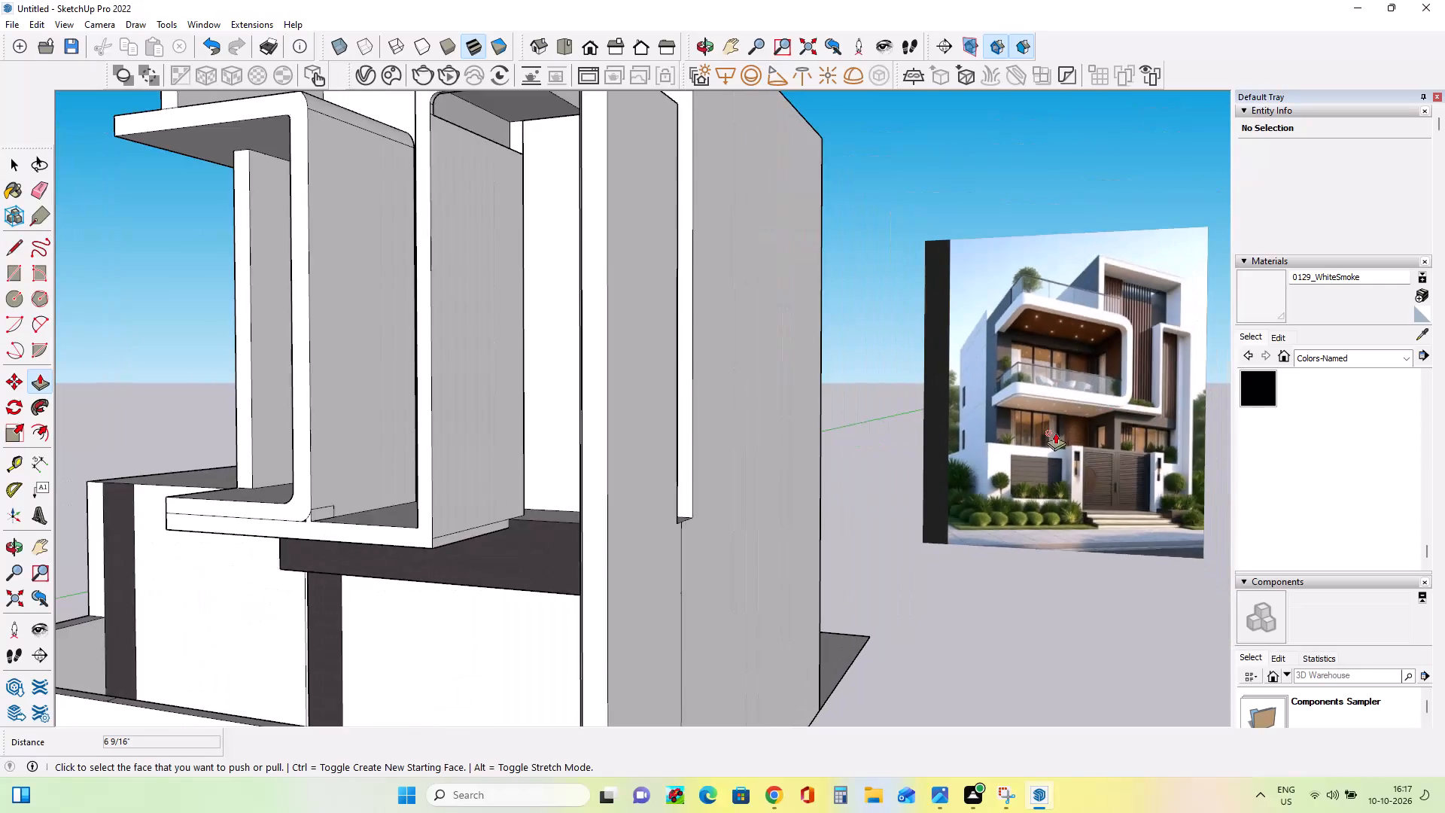
scroll(1055, 432, "down", 5)
middle_click_drag(567, 528, 697, 507)
scroll(572, 489, "up", 3)
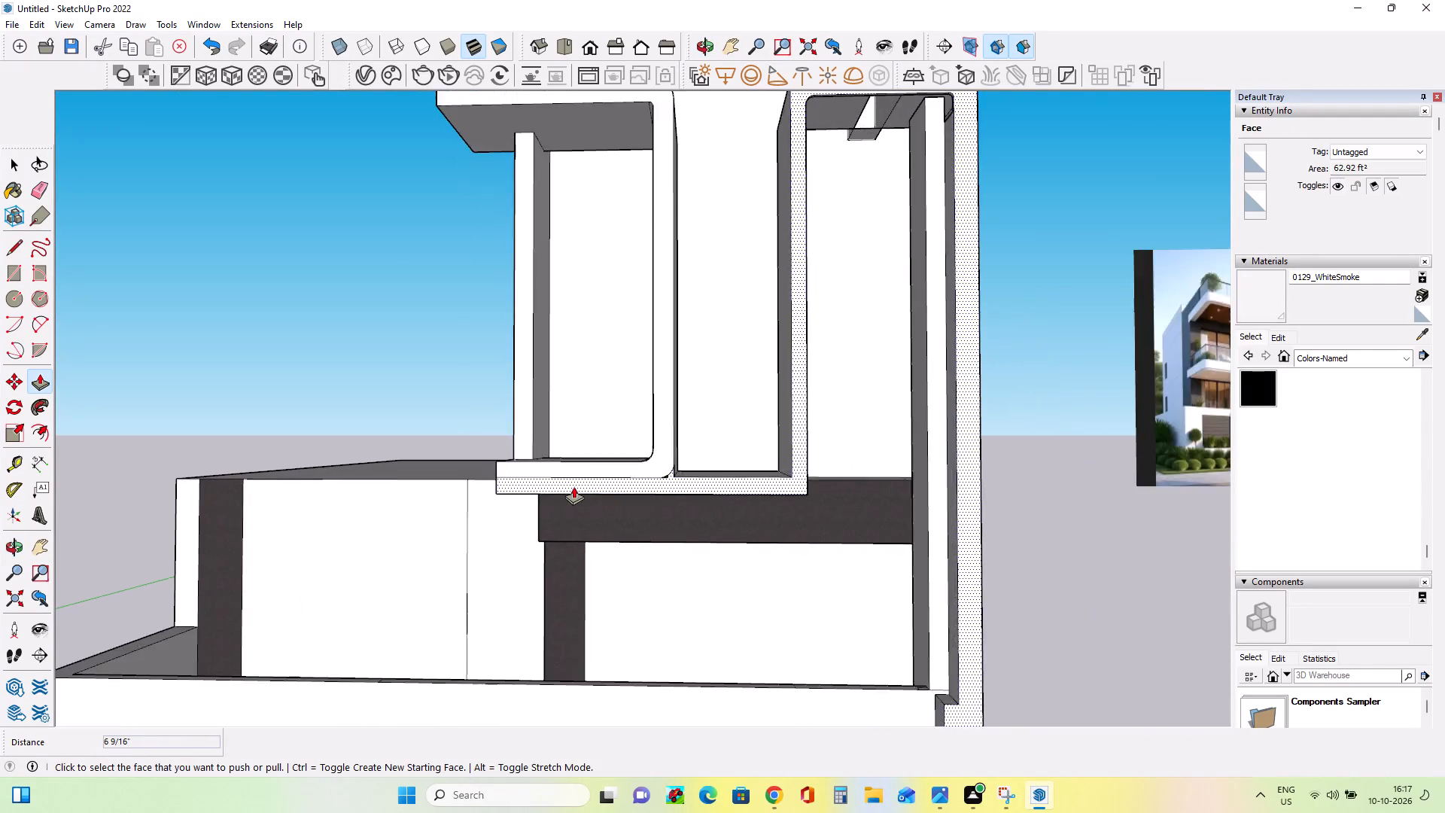
scroll(573, 486, "up", 5)
left_click(651, 440)
left_click(651, 445)
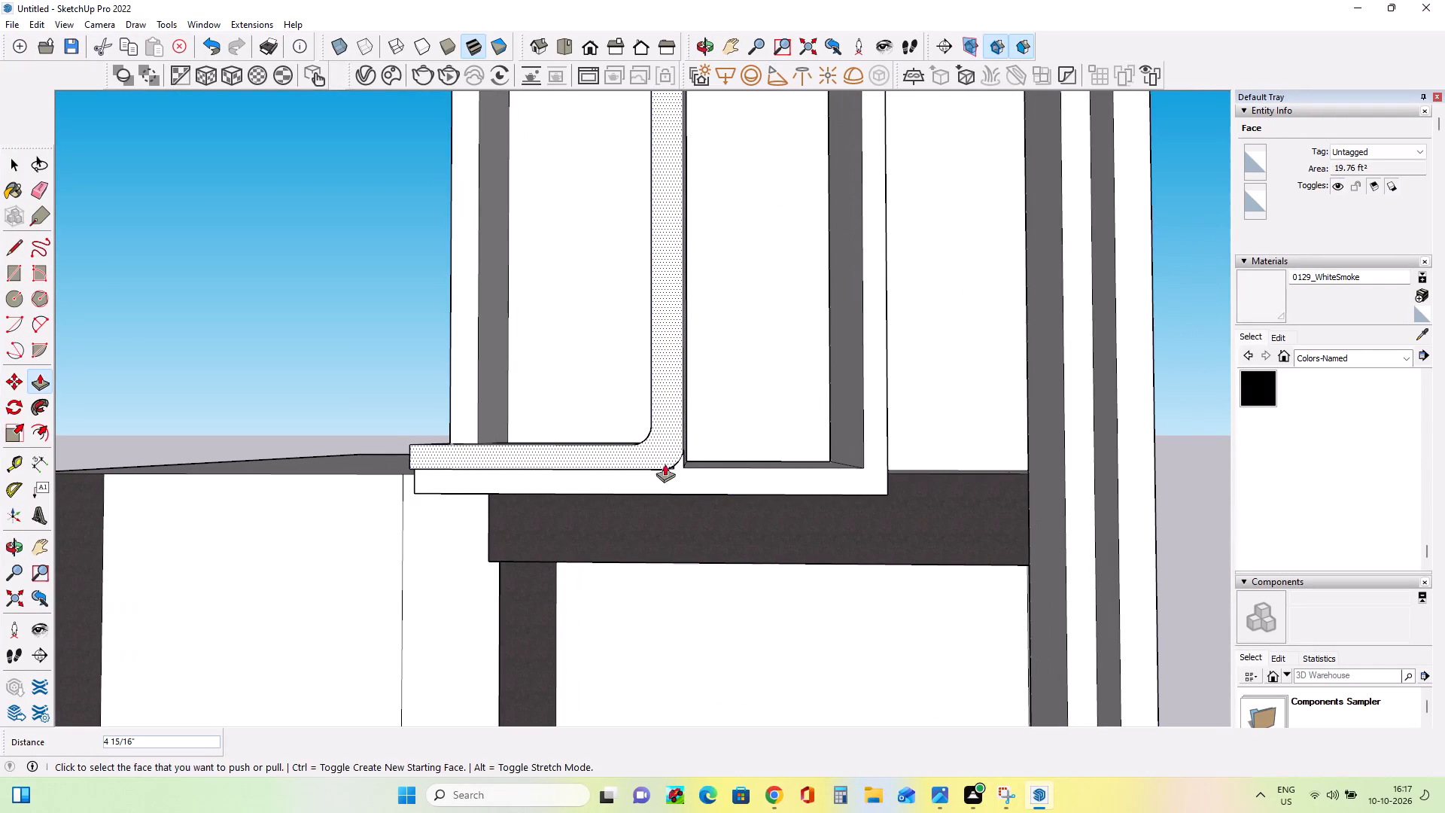
Push/Pull the small face beside the projecting frame's lower rounded corner by about 7/8".
middle_click_drag(704, 477, 789, 497)
scroll(714, 470, "up", 4)
middle_click_drag(776, 483, 647, 501)
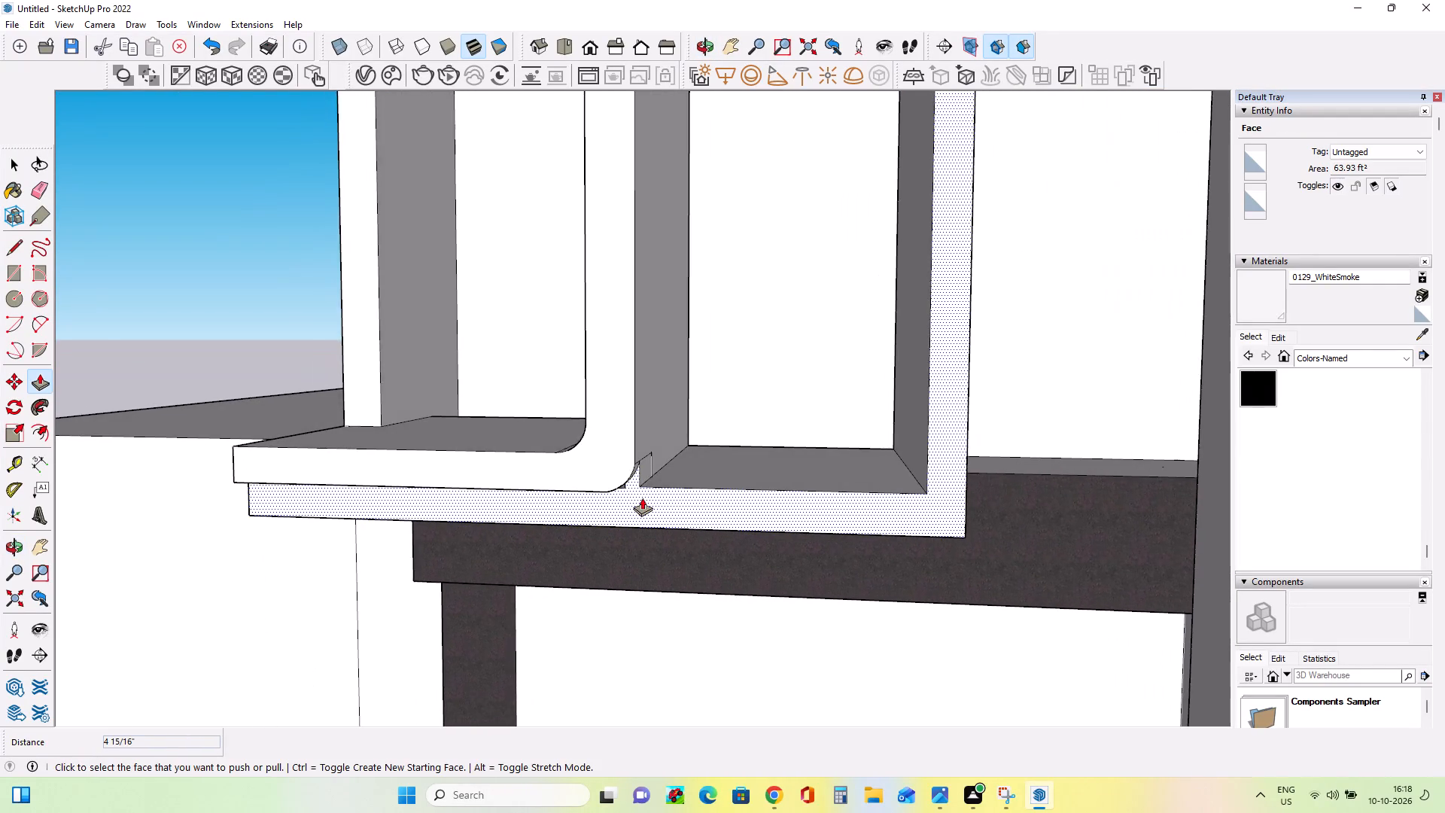
scroll(637, 487, "up", 6)
left_click(637, 468)
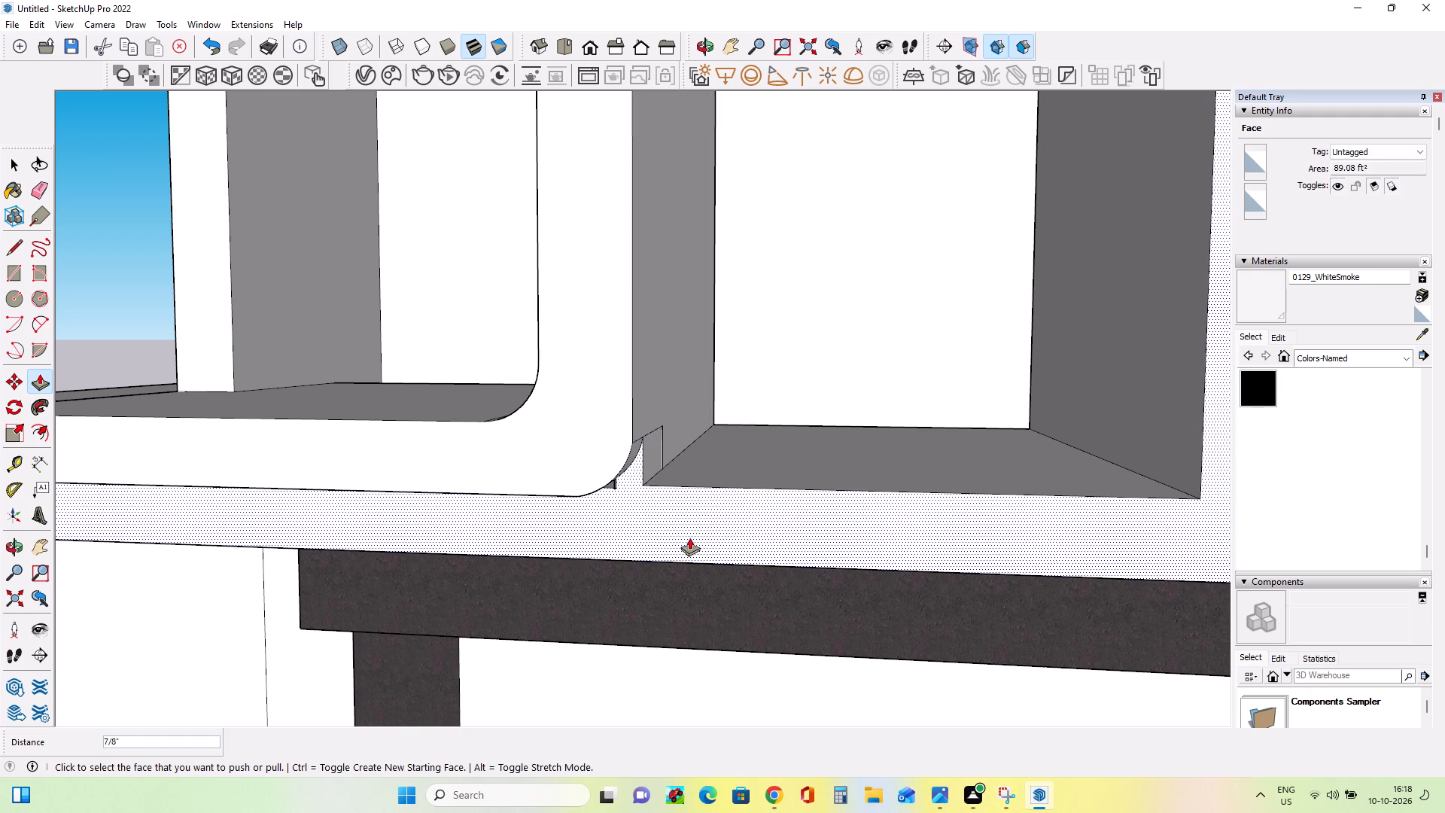
key("Escape")
Draw a short line along the slab's top edge from the rounded corner to the adjoining floor's front corner.
left_click(14, 251)
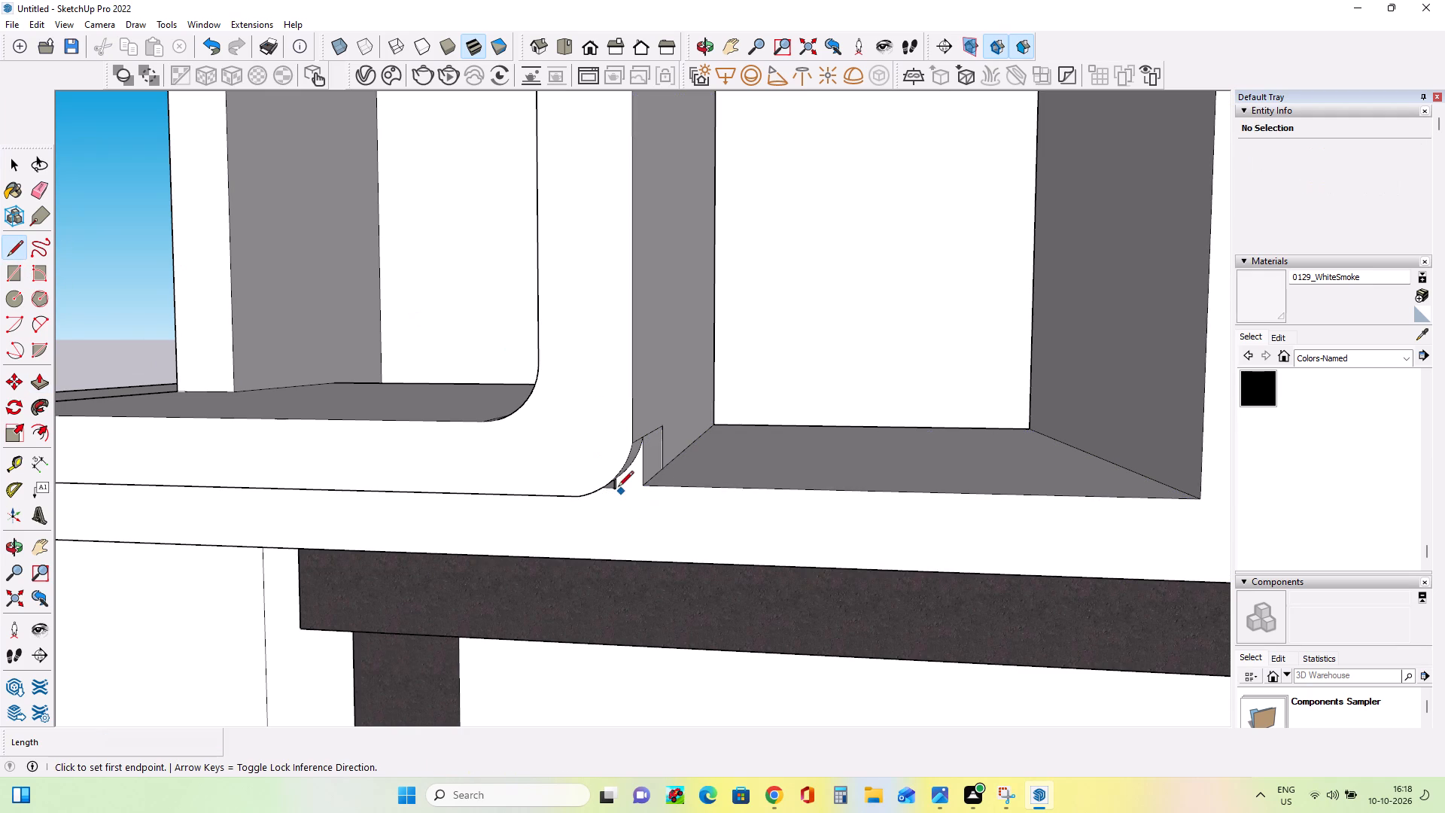
left_click(618, 488)
left_click(645, 488)
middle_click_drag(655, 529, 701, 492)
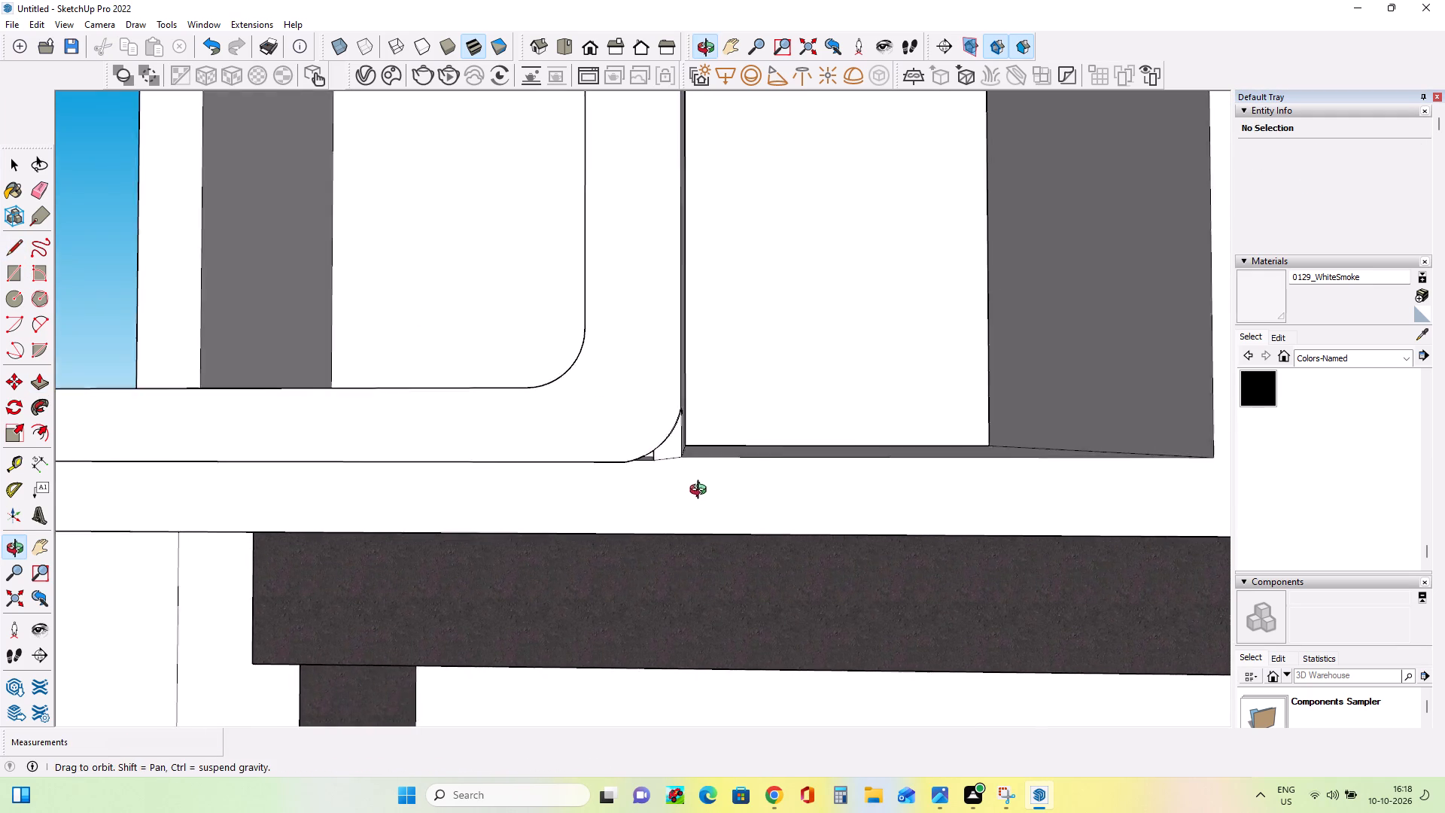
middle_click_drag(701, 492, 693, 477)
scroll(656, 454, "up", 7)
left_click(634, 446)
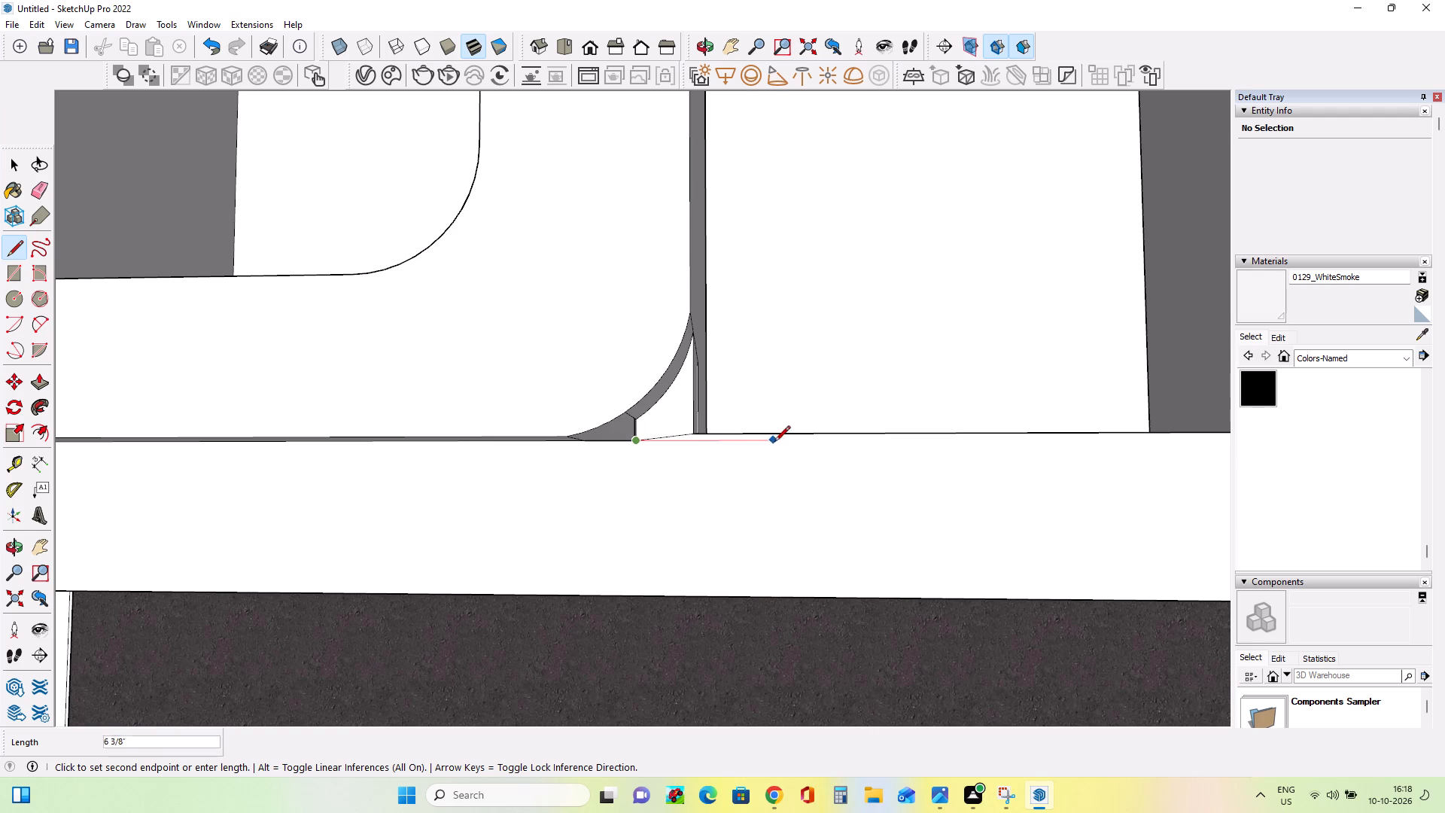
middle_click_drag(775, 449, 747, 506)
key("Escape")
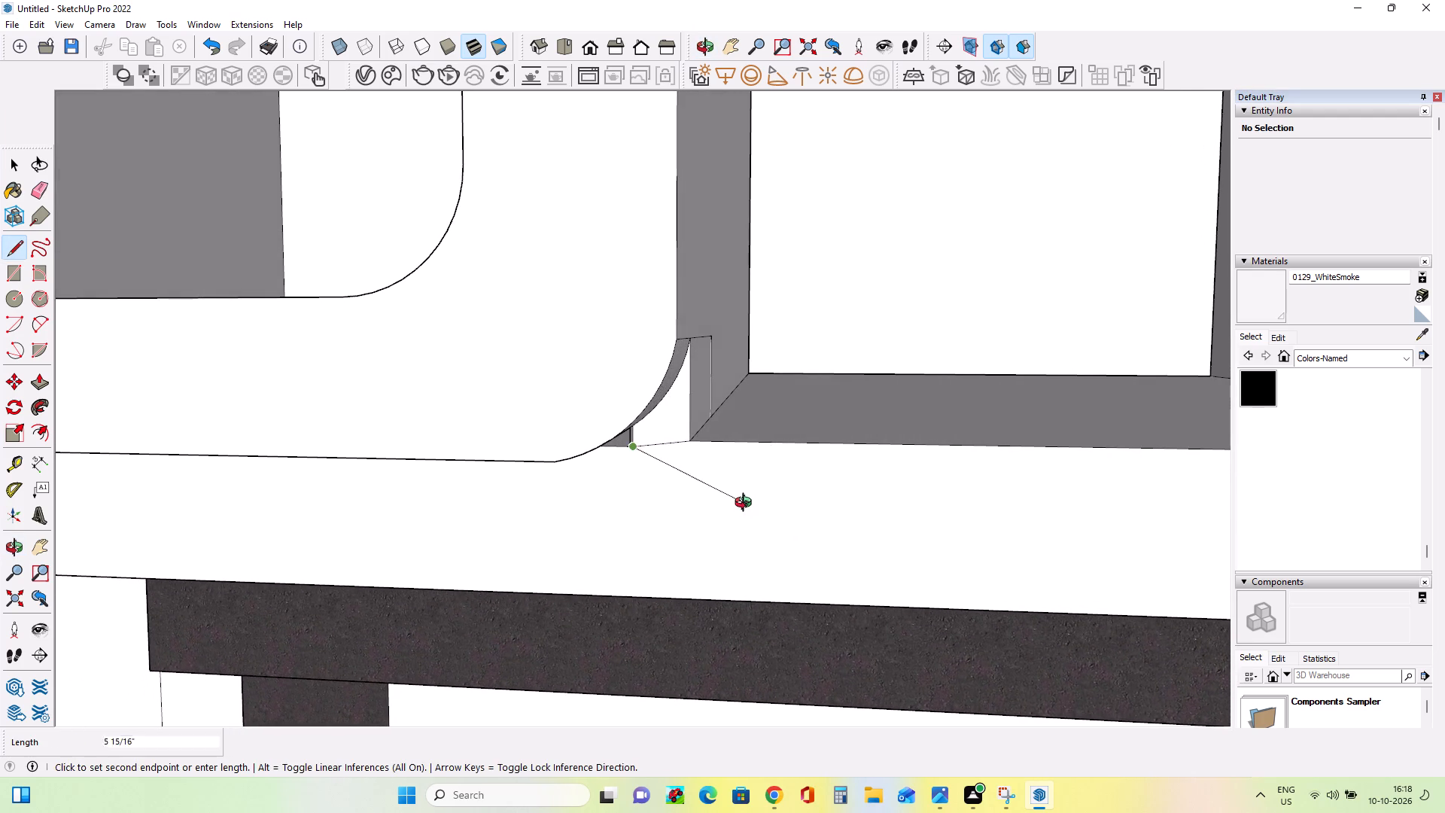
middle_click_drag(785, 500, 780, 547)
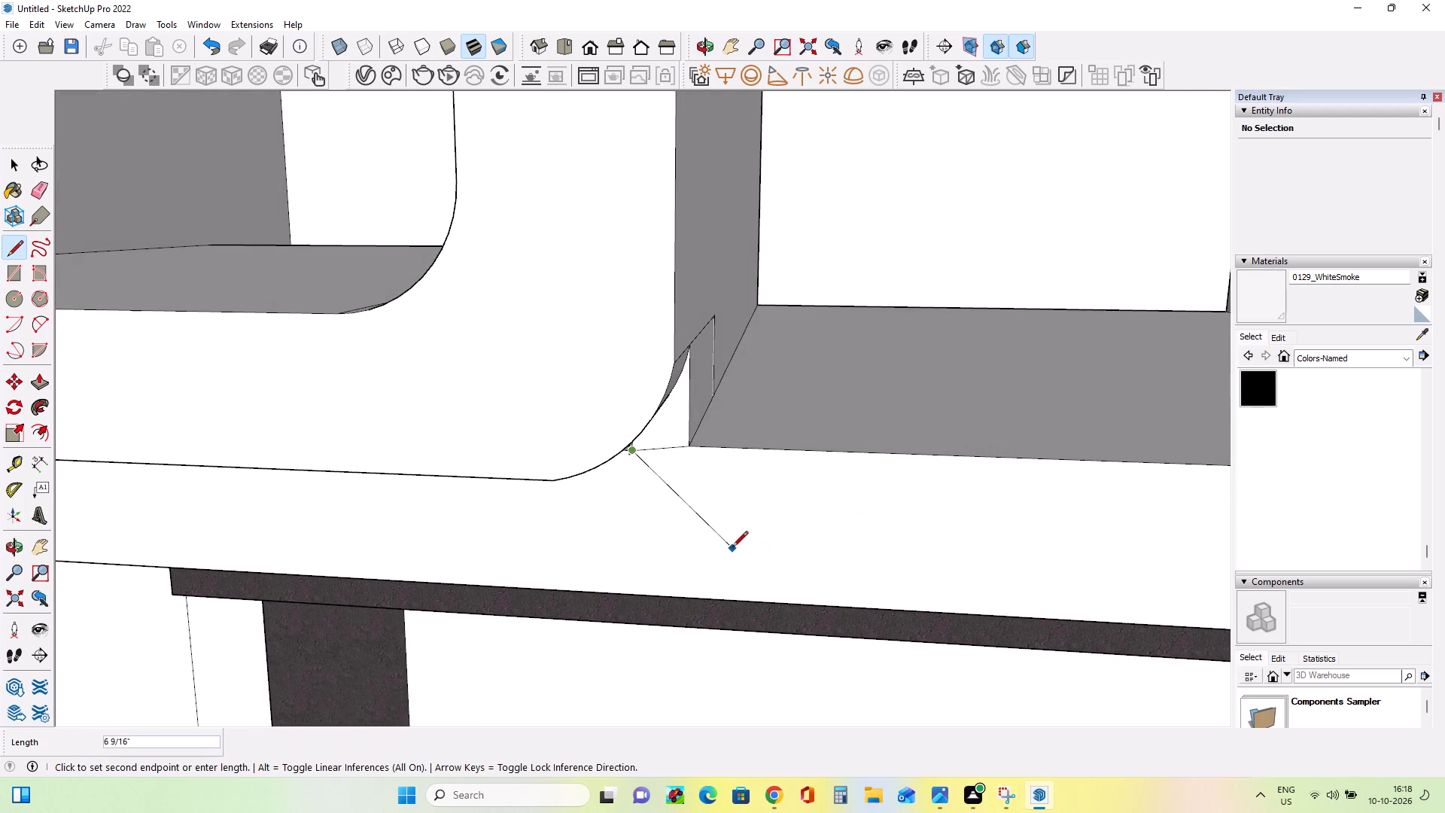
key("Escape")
Push the small face enclosed beside the rounded corner back by 1' 1 1/4".
left_click(35, 379)
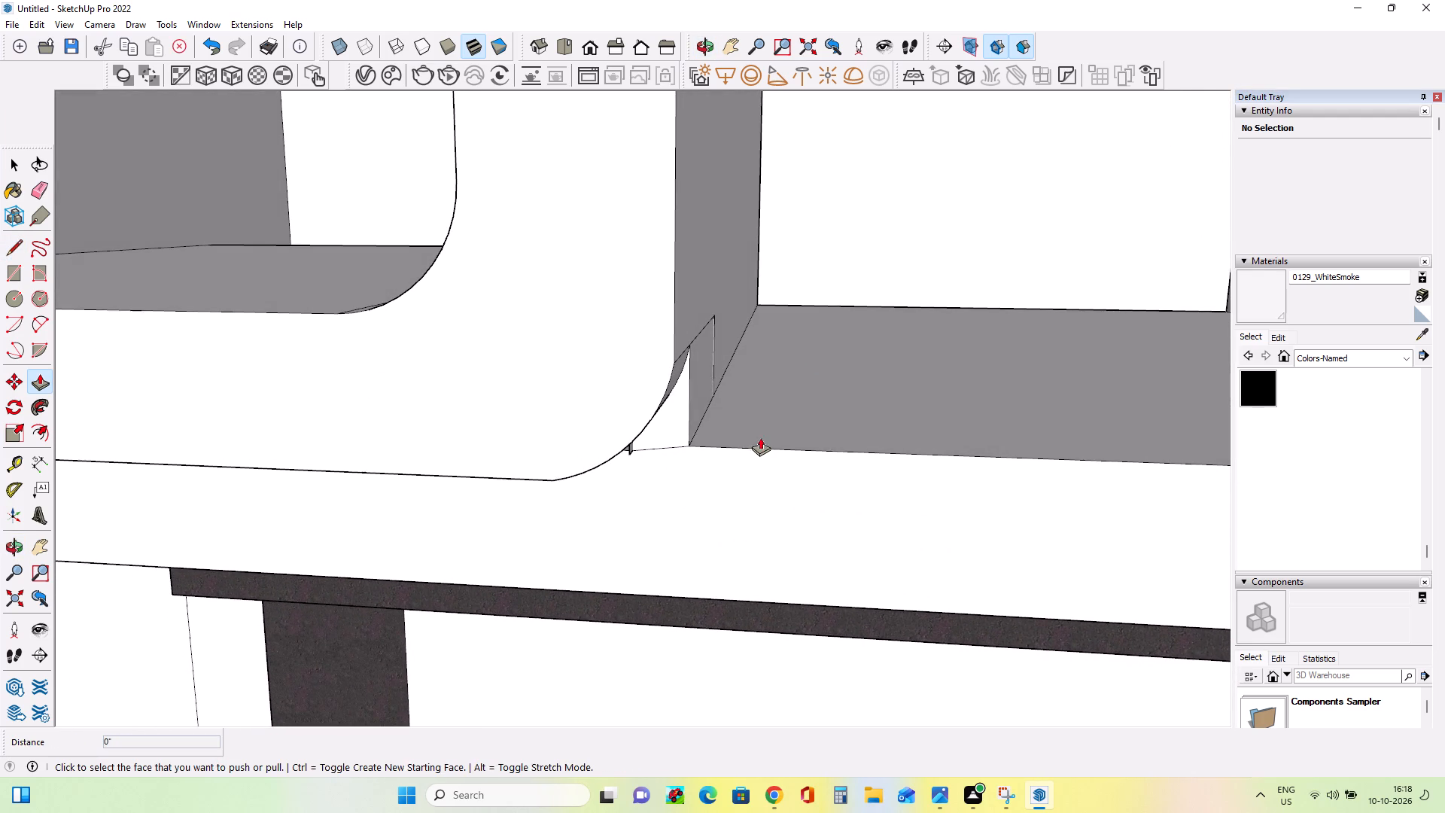
left_click(661, 417)
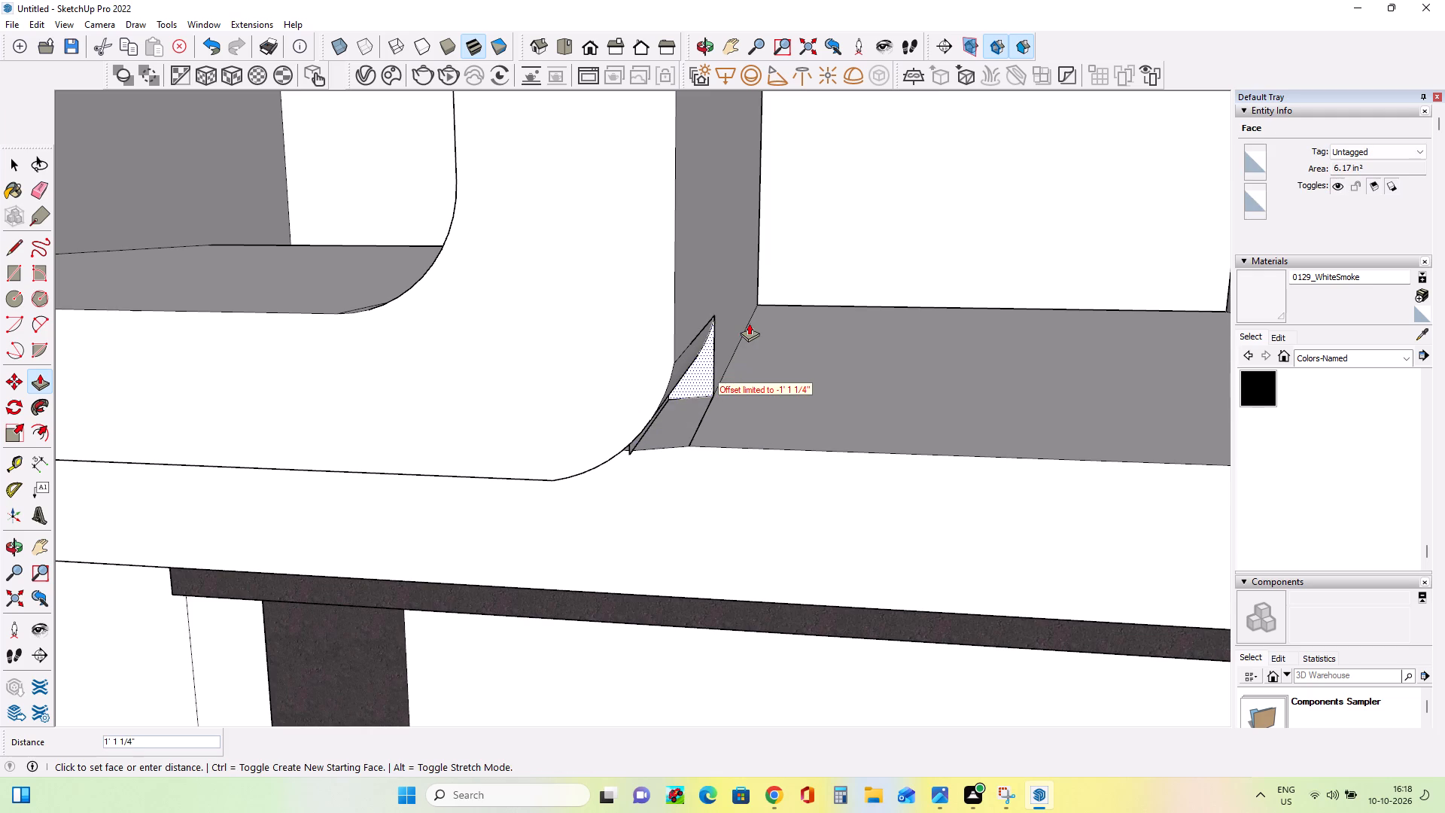
left_click(749, 323)
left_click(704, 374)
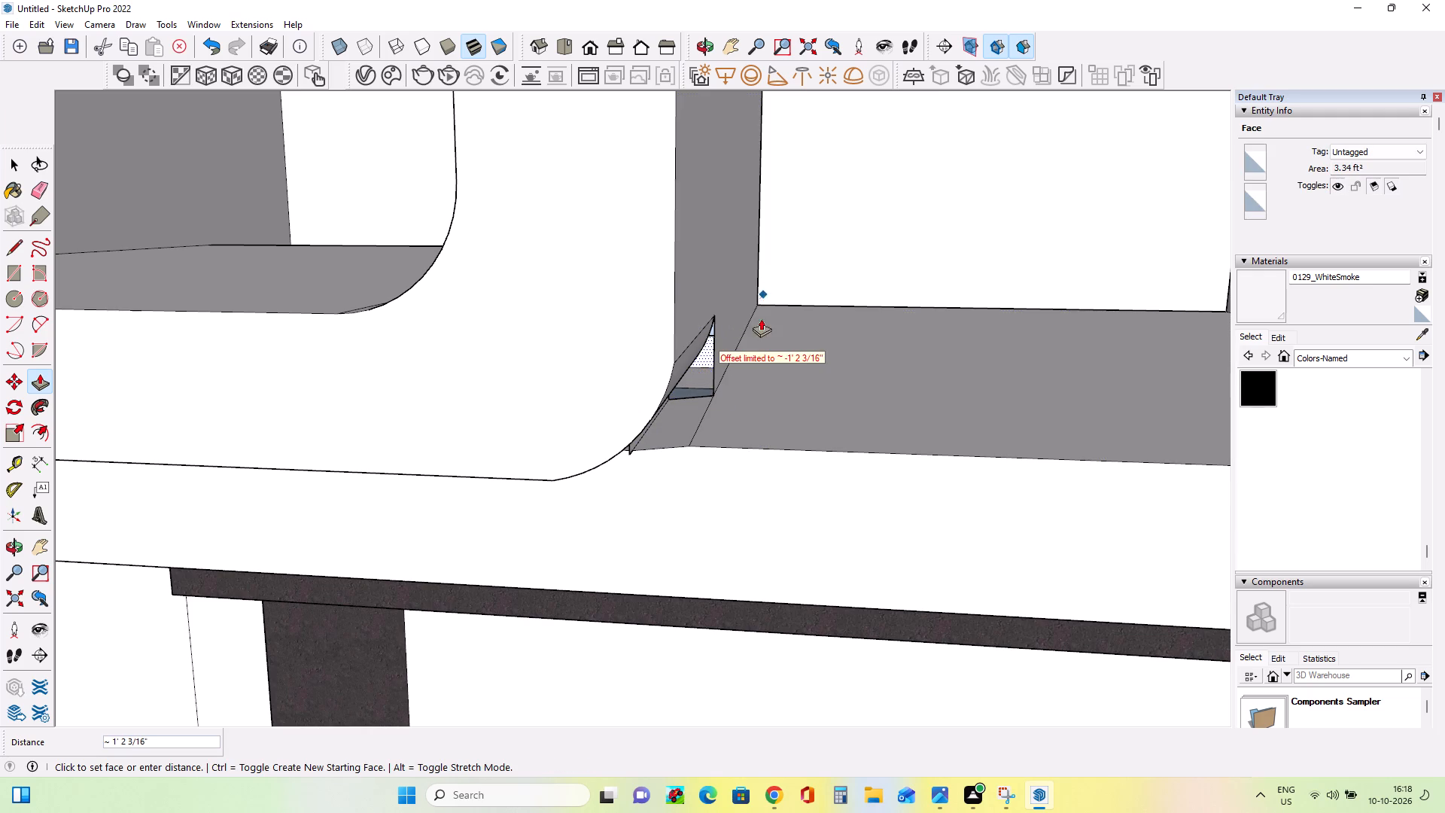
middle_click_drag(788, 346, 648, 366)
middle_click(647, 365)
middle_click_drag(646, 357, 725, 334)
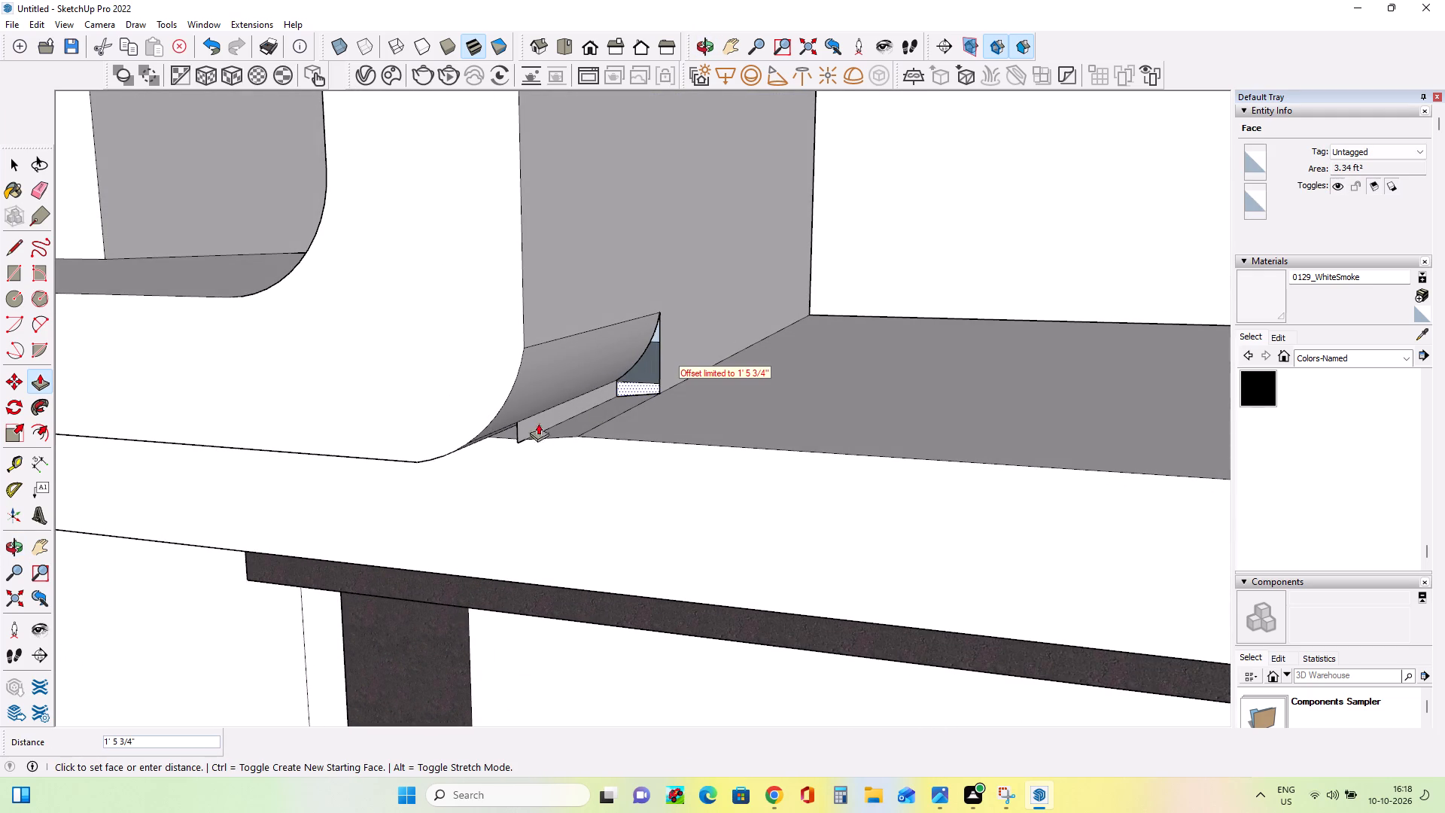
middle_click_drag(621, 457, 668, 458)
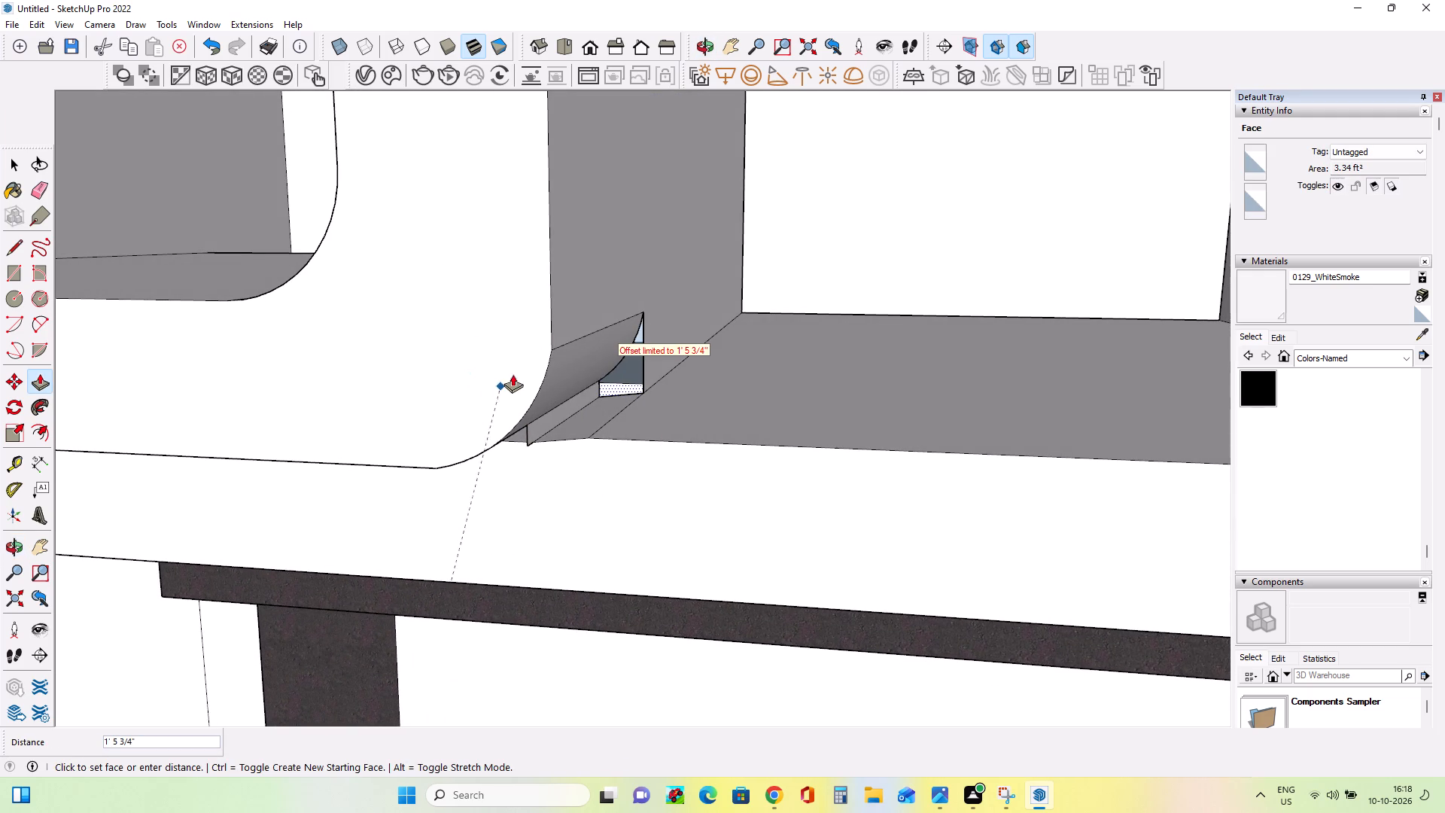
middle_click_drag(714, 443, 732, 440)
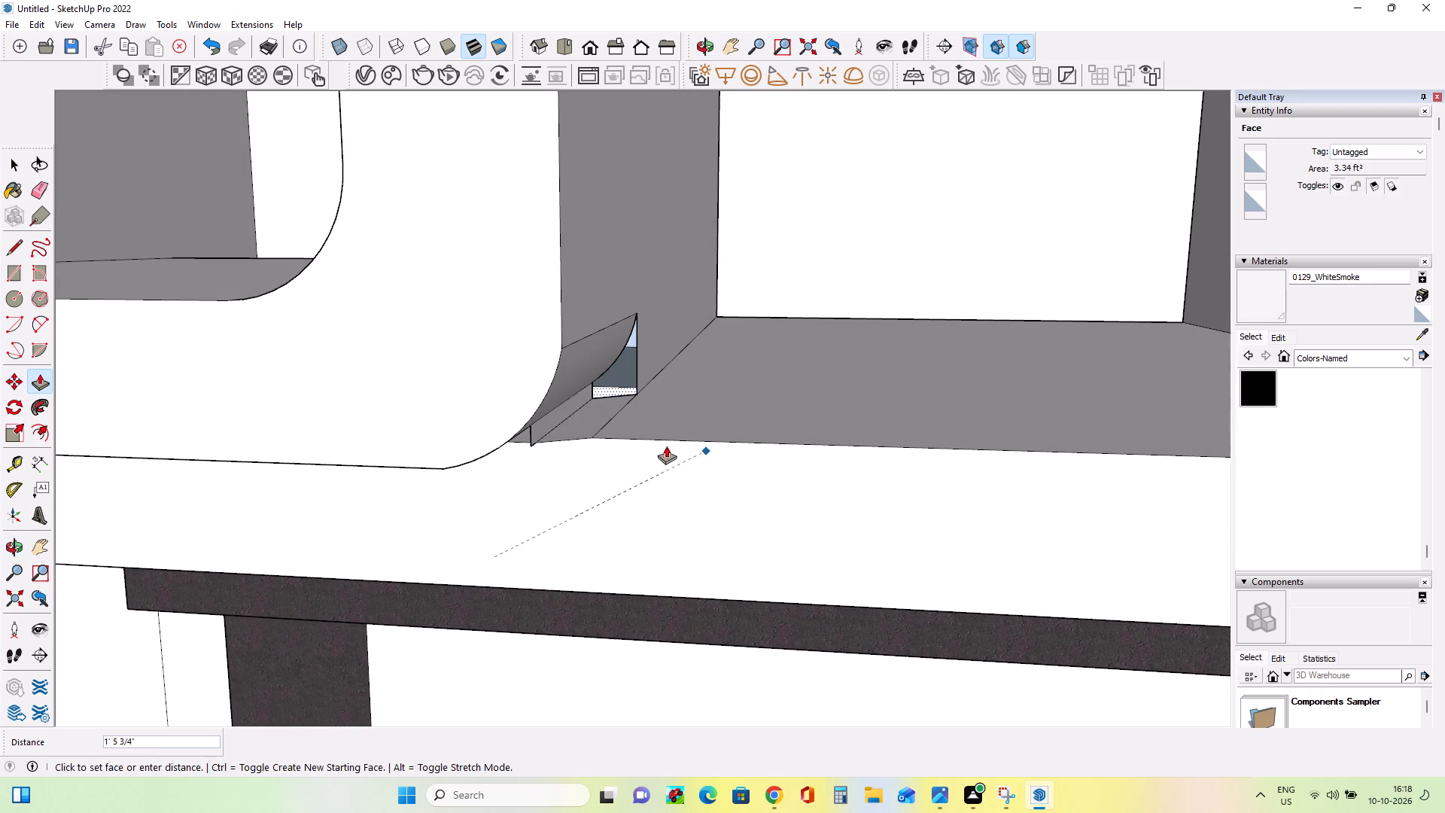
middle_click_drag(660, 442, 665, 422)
Erase the short vertical edge left at the front of the recess beneath the rounded corner.
left_click(38, 196)
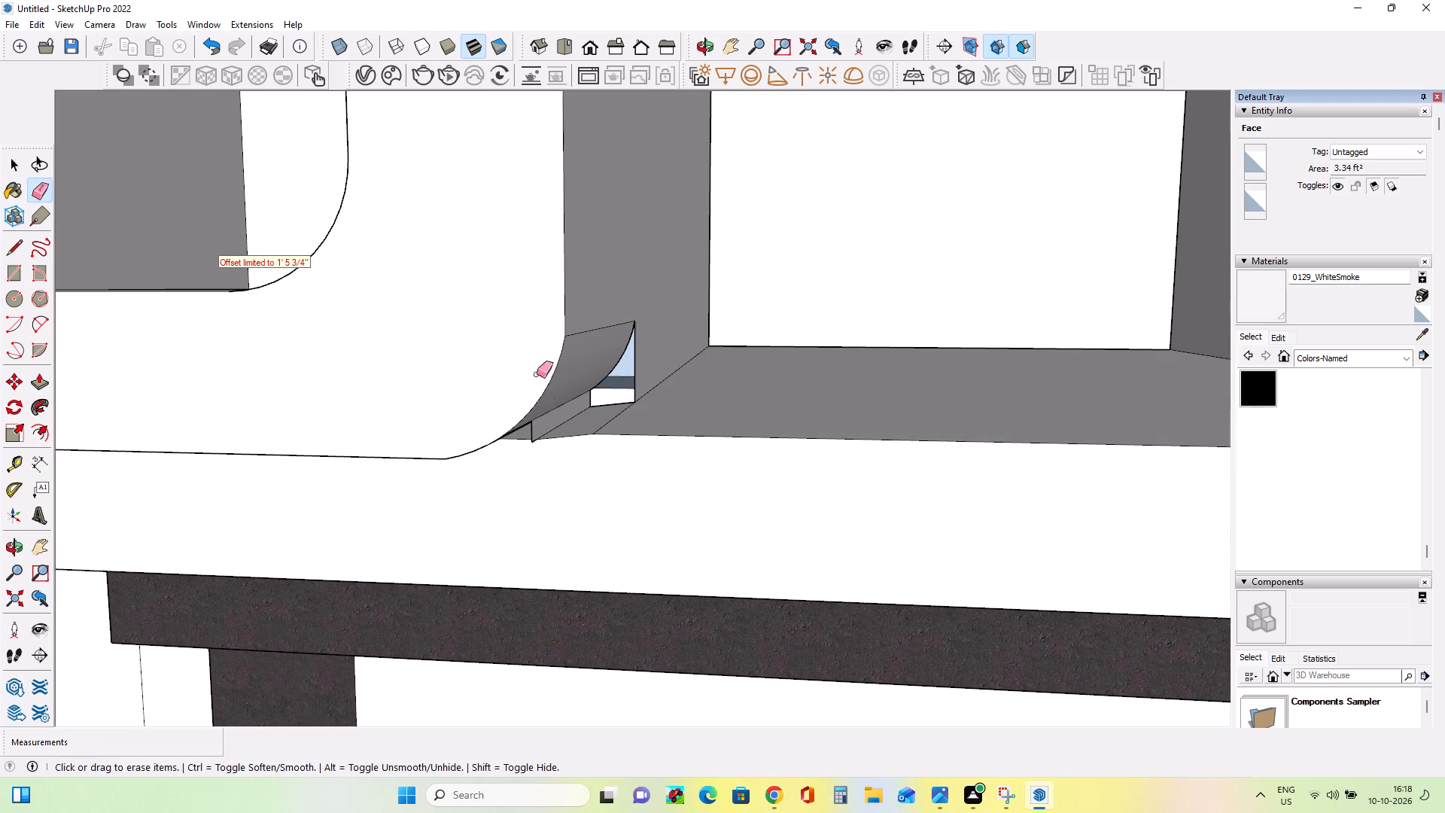
left_click(531, 431)
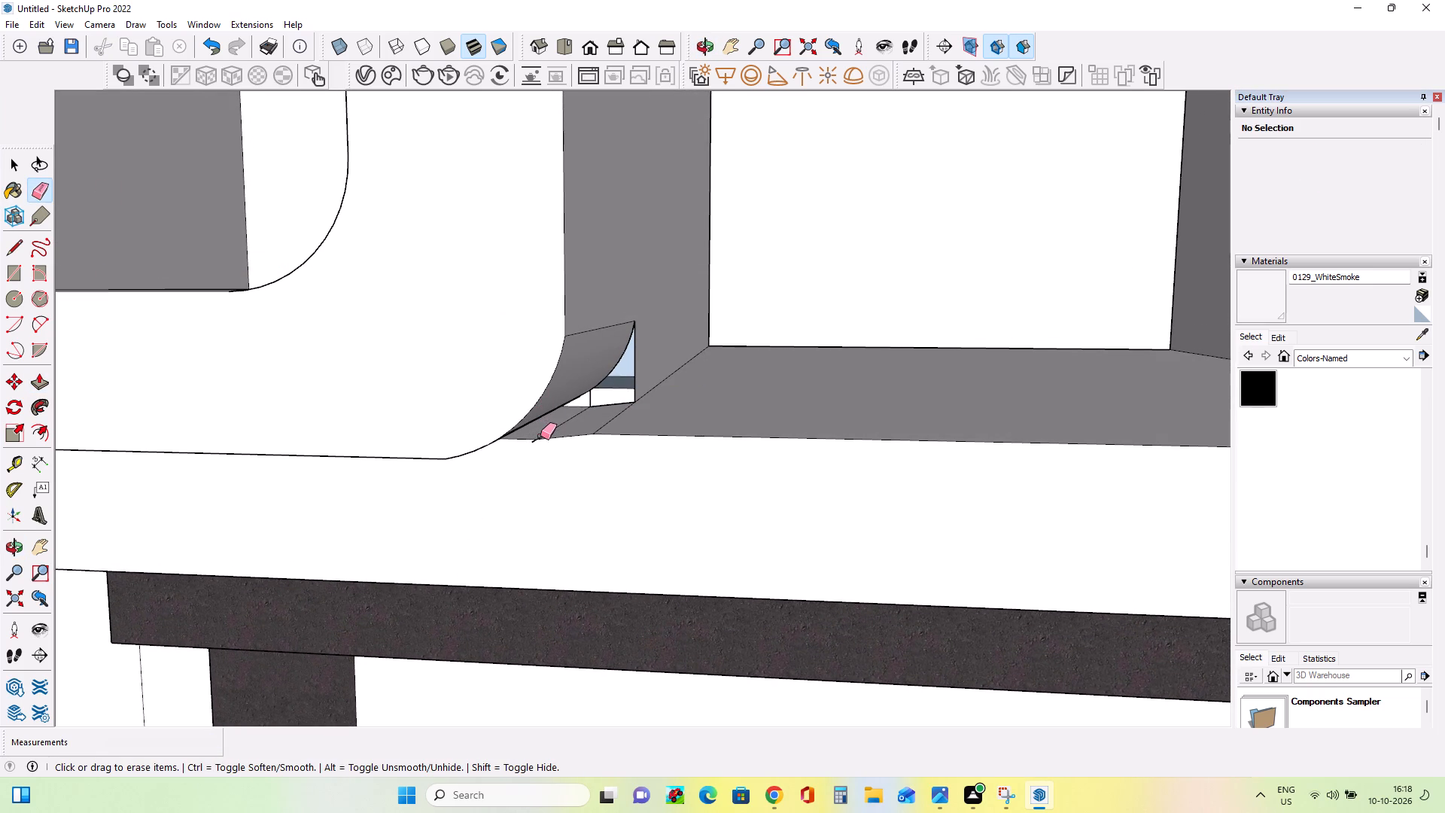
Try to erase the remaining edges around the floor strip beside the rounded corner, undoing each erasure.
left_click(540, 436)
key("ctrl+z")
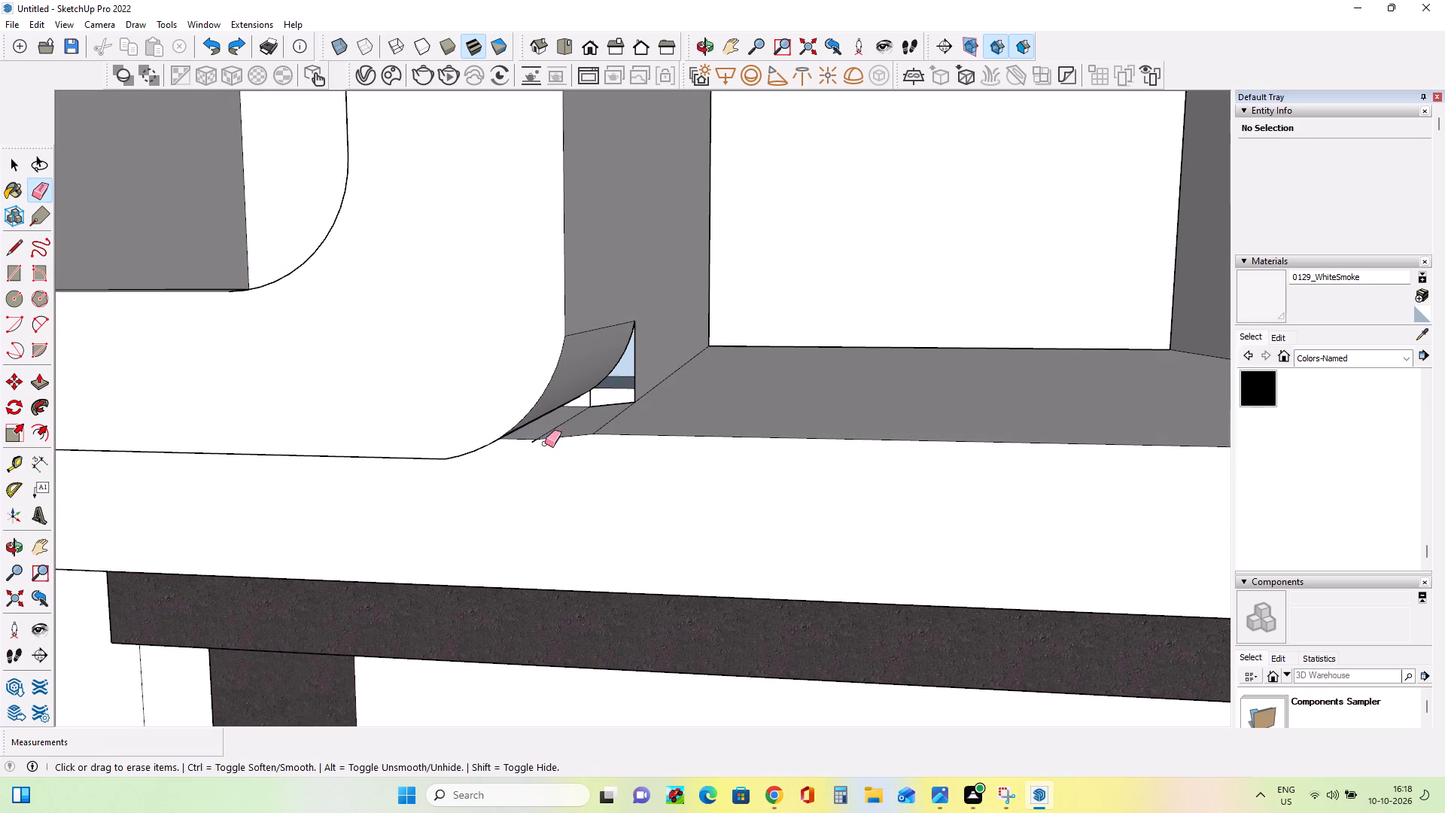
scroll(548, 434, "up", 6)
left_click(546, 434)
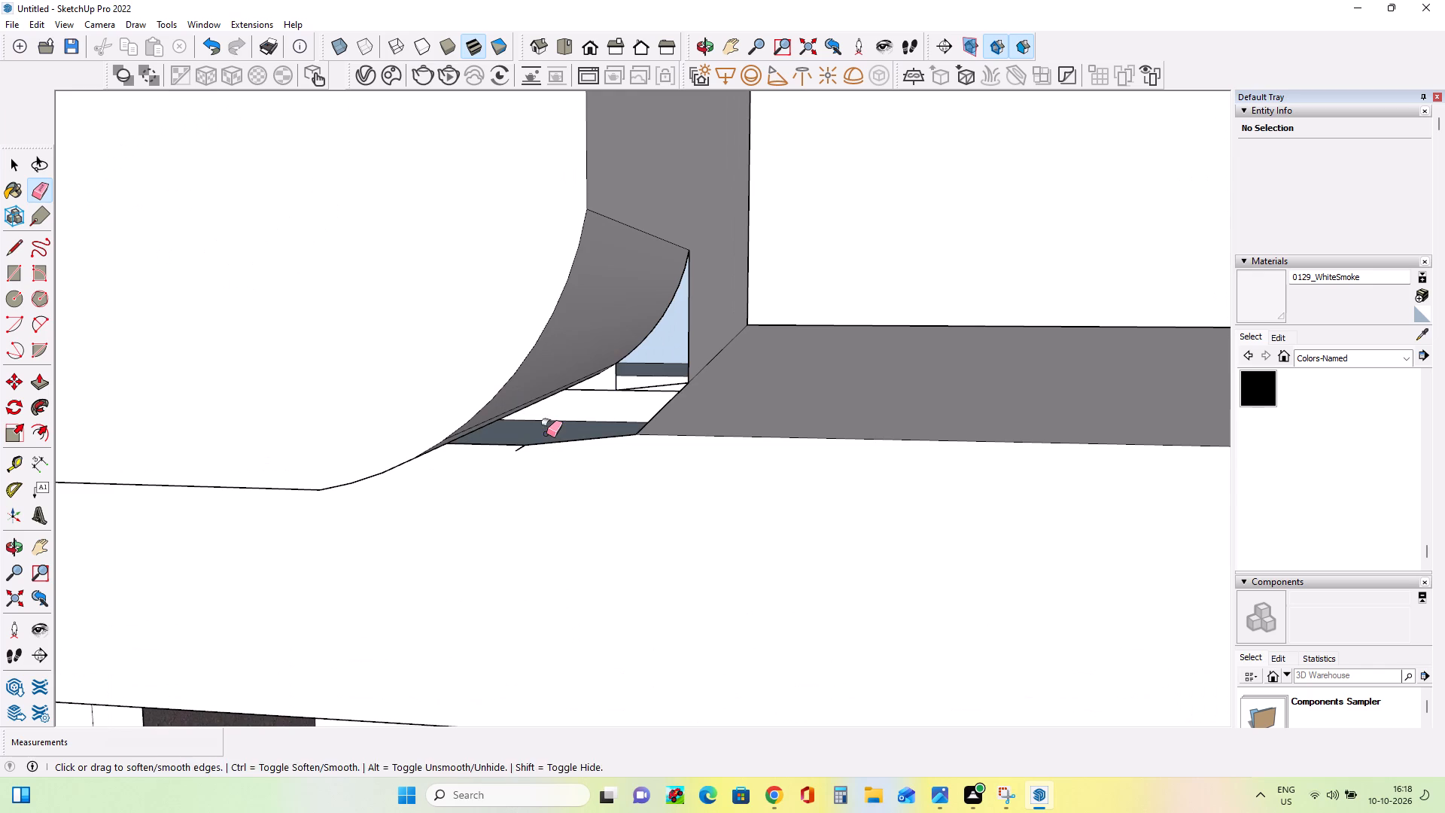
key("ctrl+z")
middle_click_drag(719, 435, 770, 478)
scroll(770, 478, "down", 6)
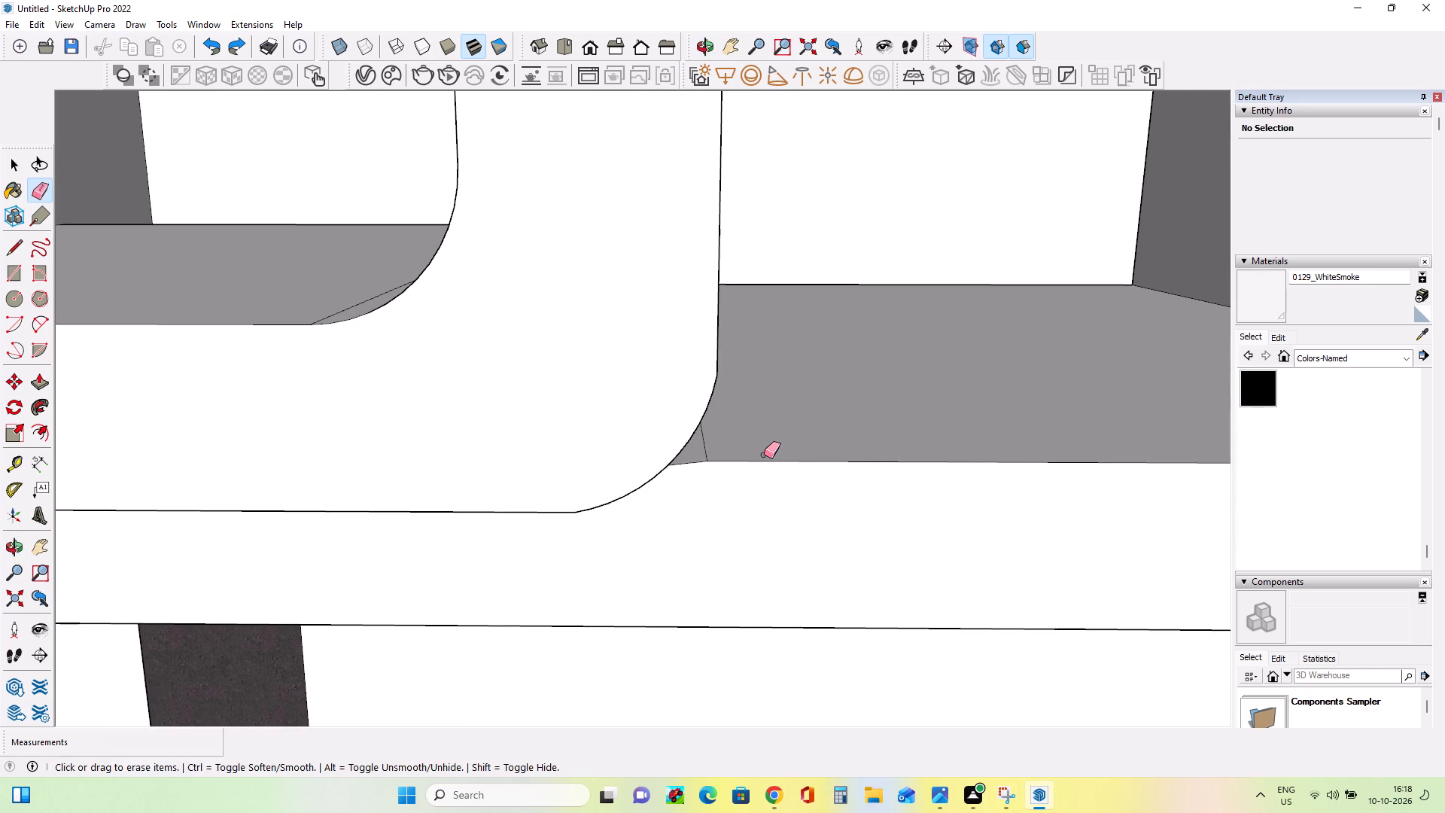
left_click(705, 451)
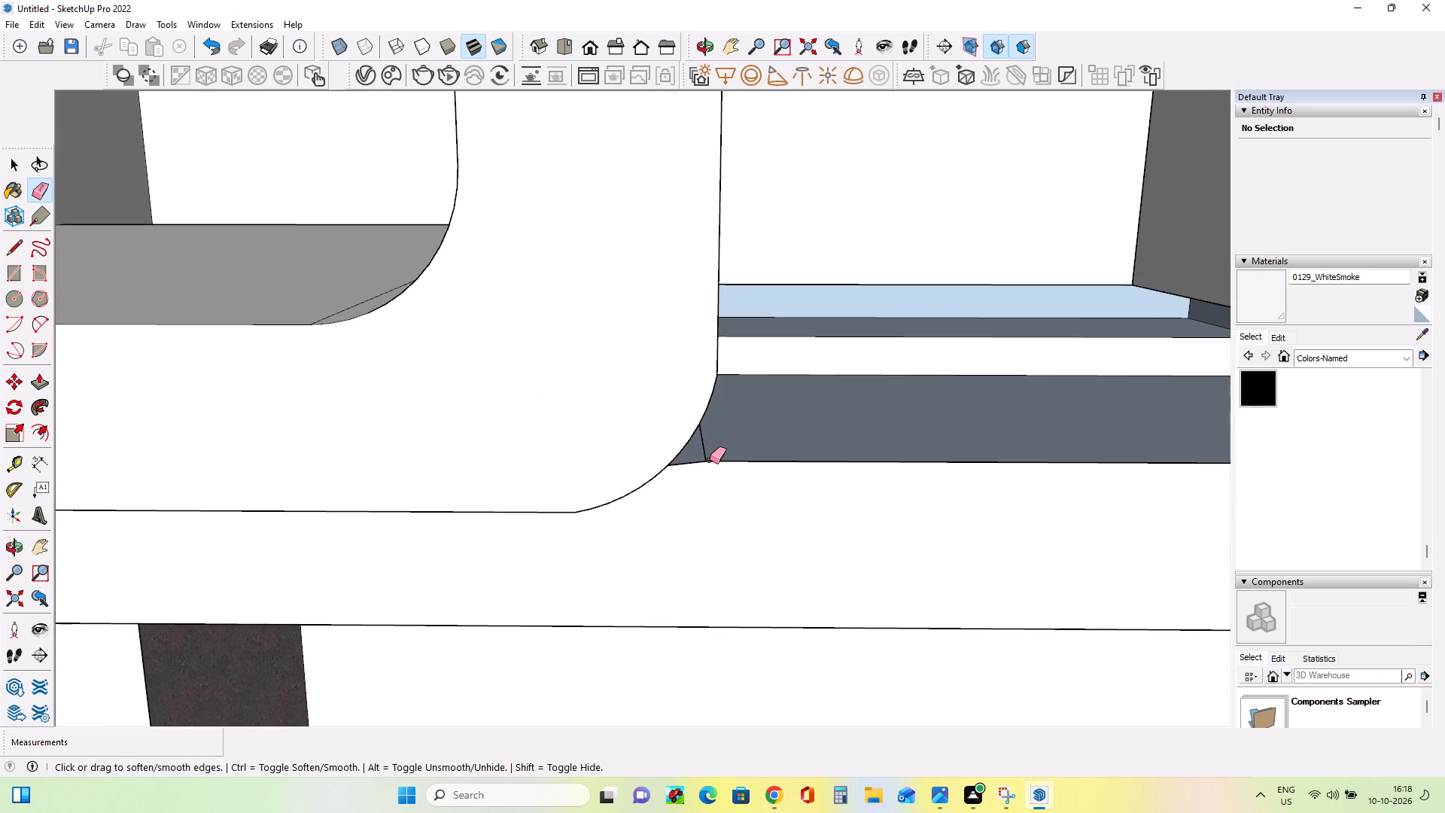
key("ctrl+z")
Draw a vertical rectangle of about 1' 1 5/8" by 4 13/16" closing the recess along the adjoining floor's edge.
scroll(765, 429, "down", 4)
scroll(765, 429, "up", 1)
scroll(765, 429, "down", 1)
middle_click_drag(765, 434, 616, 456)
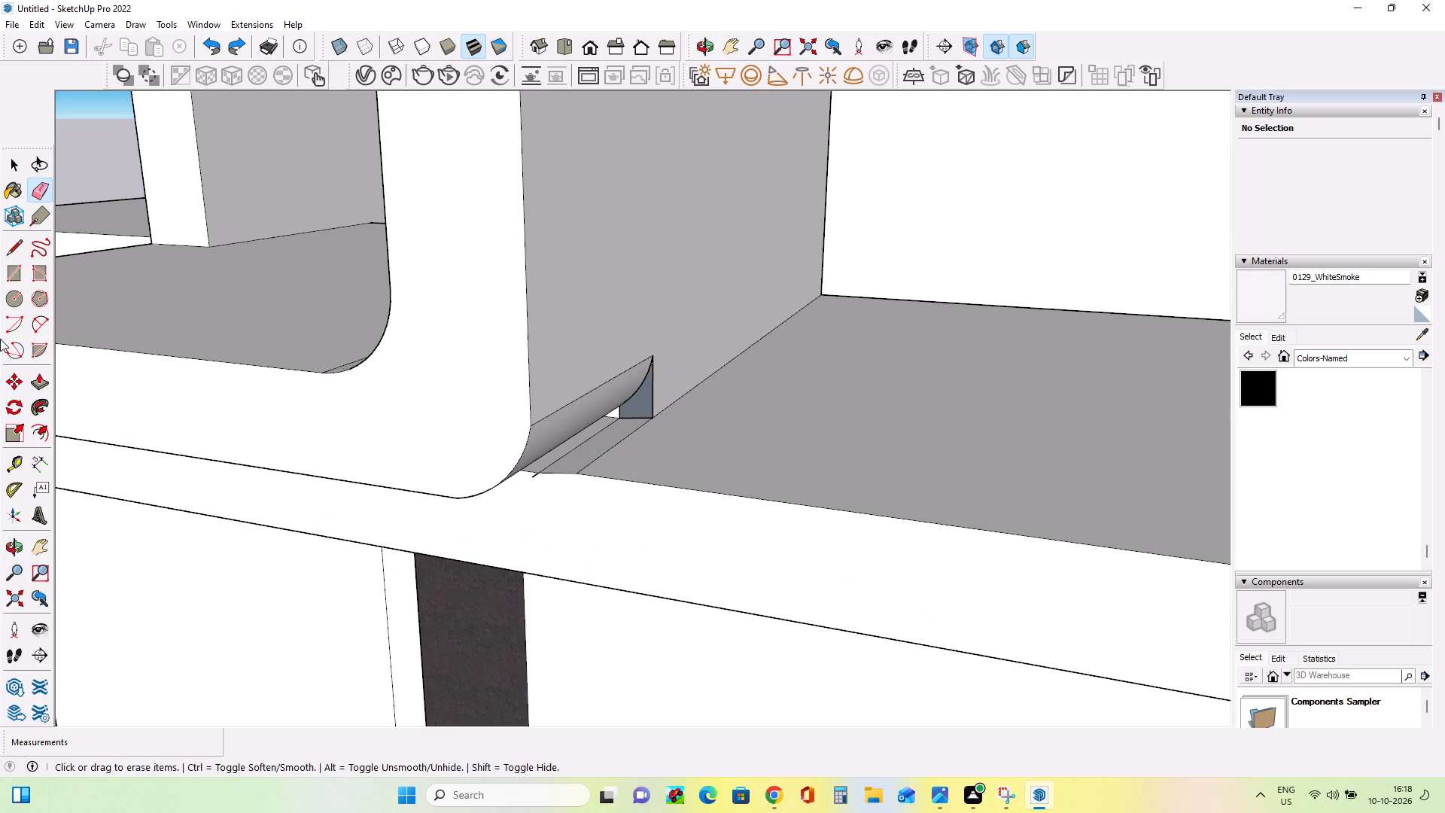
left_click(15, 270)
left_click(647, 419)
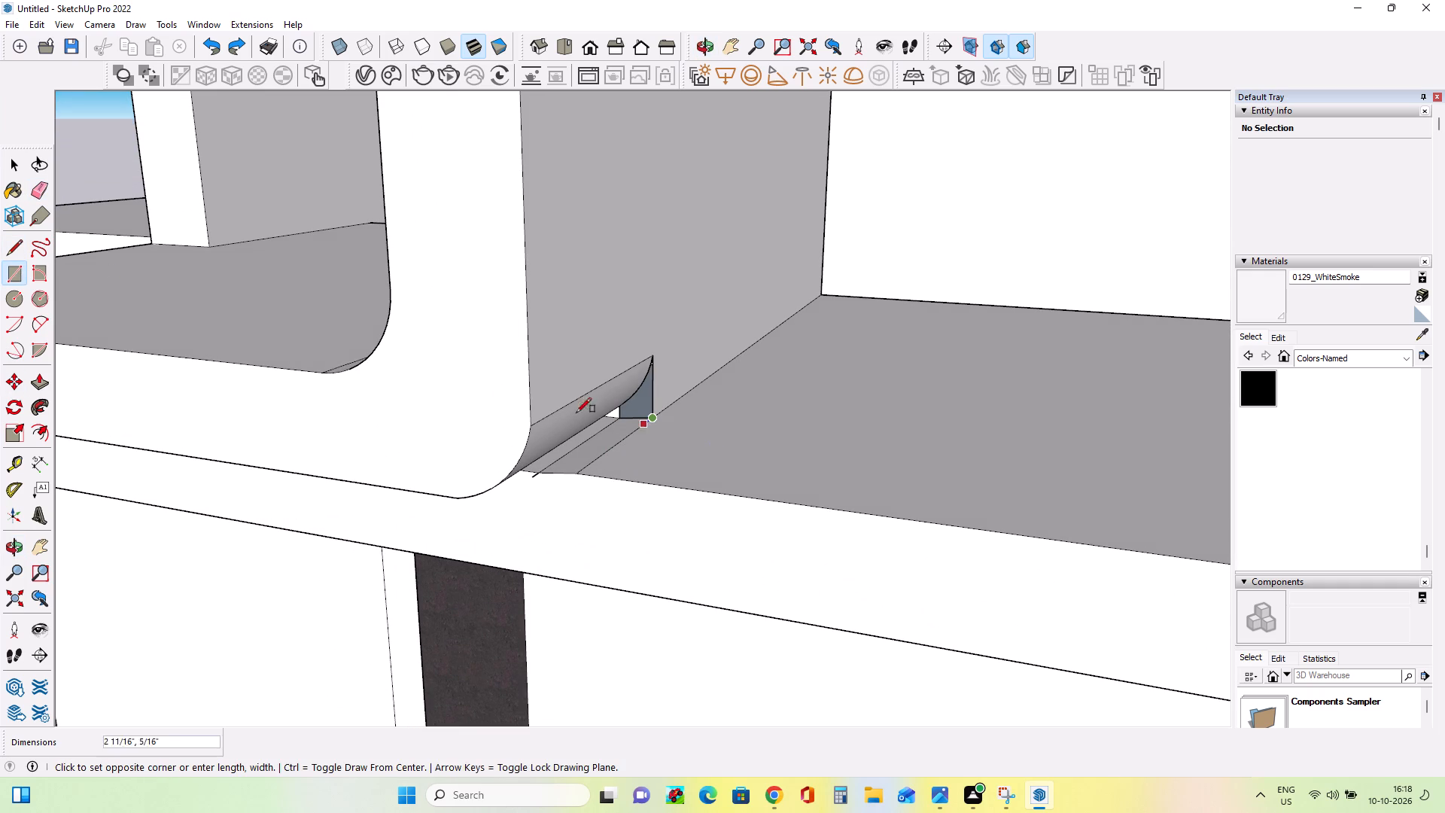
left_click(575, 406)
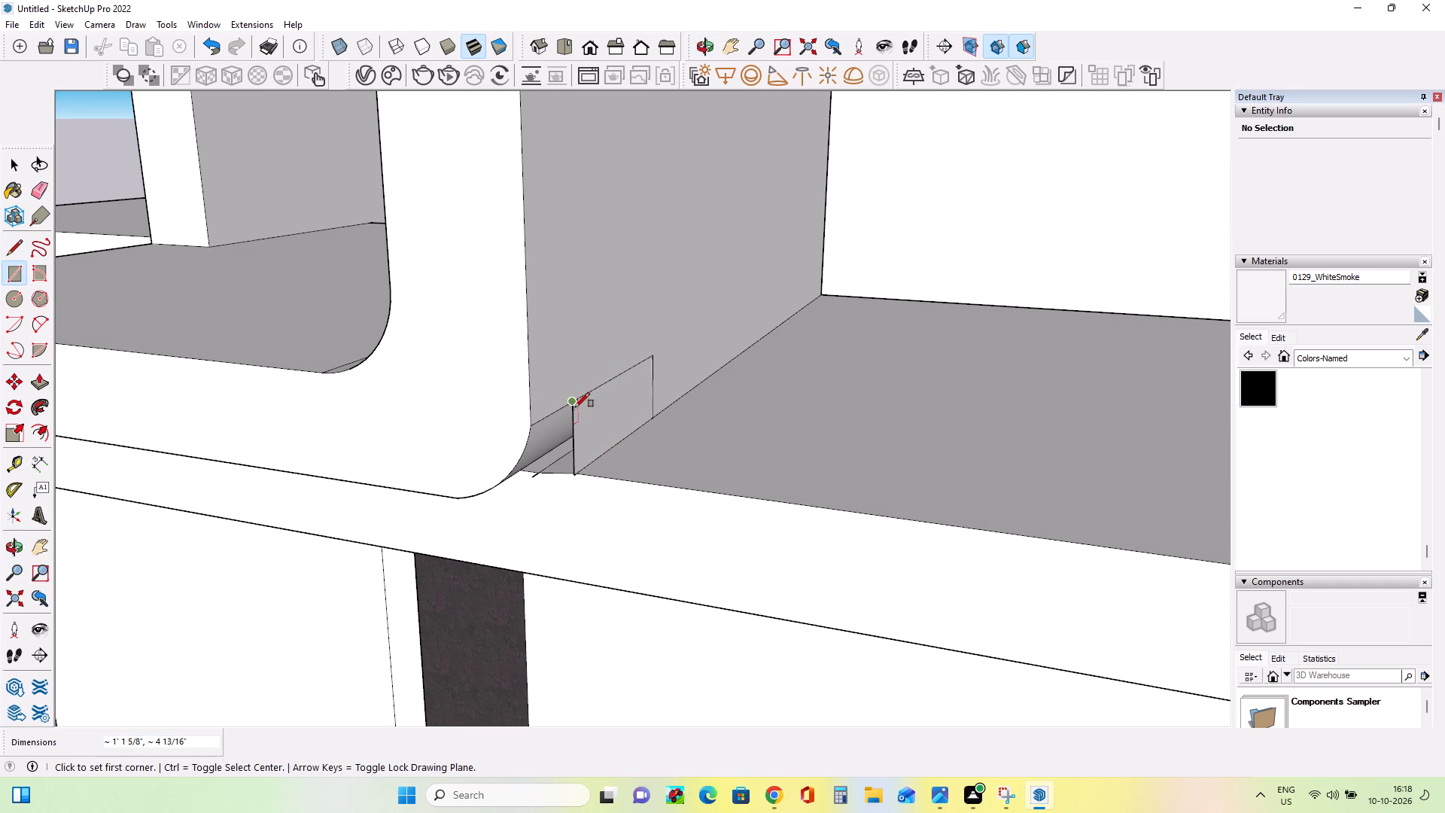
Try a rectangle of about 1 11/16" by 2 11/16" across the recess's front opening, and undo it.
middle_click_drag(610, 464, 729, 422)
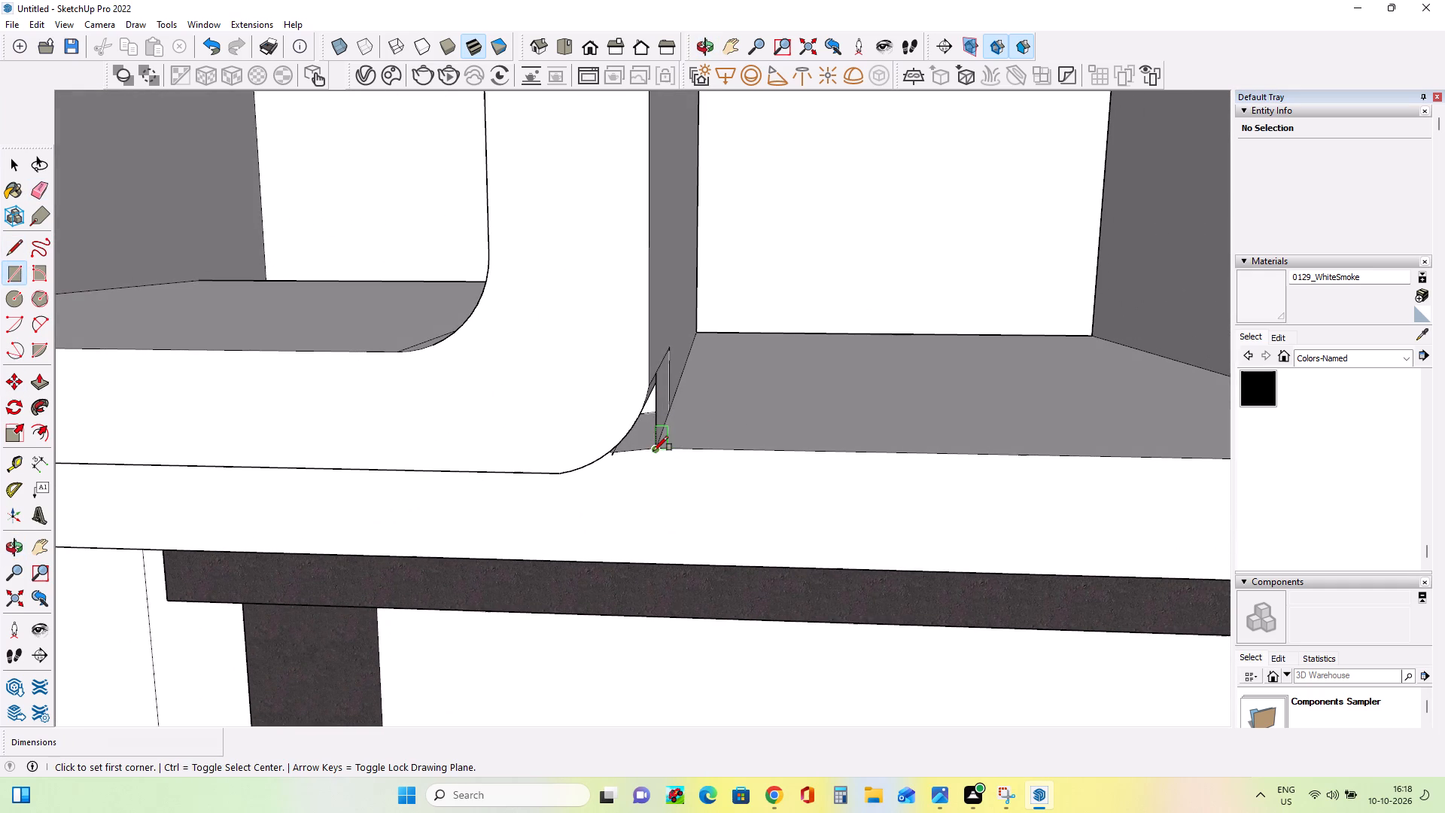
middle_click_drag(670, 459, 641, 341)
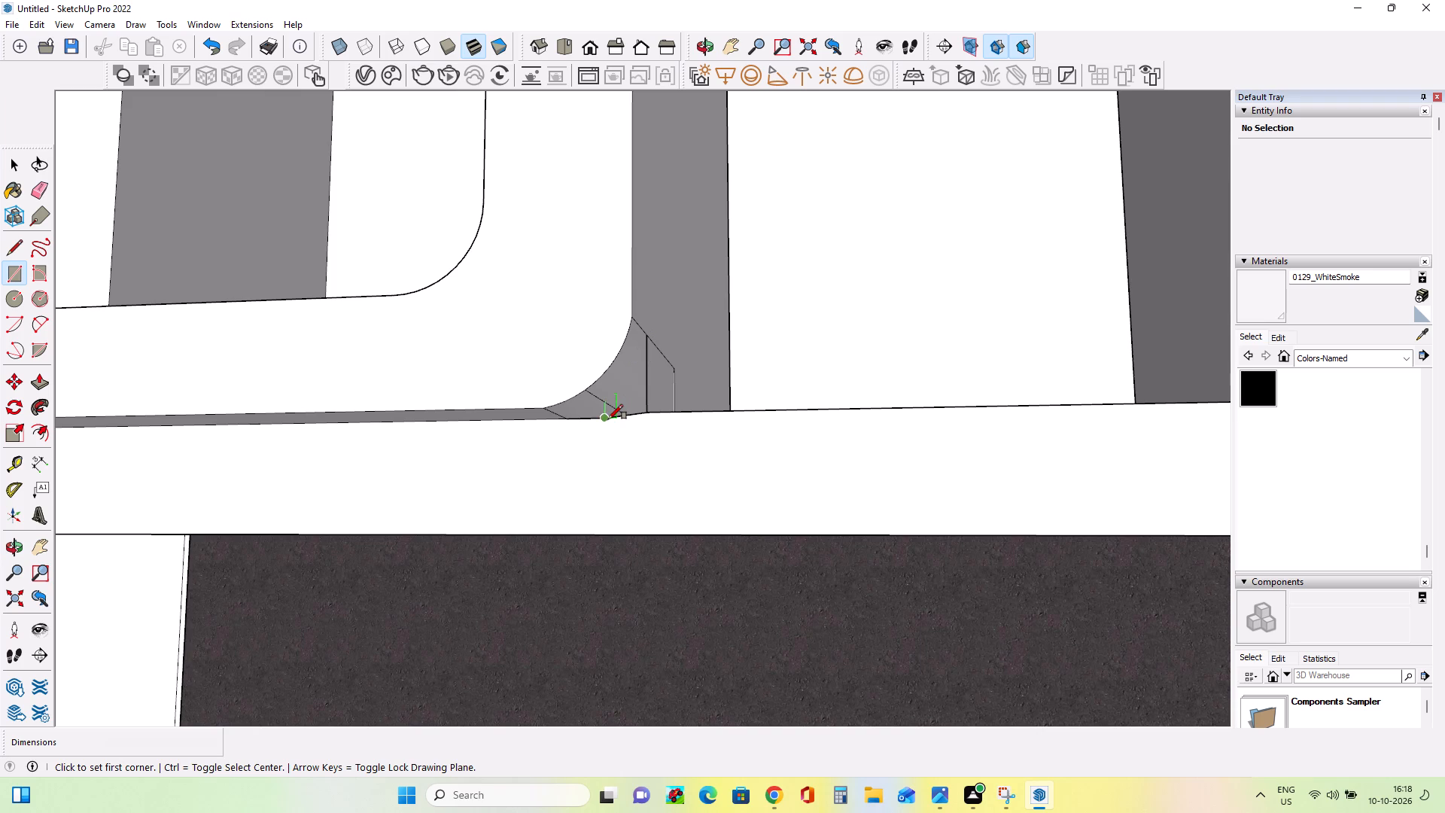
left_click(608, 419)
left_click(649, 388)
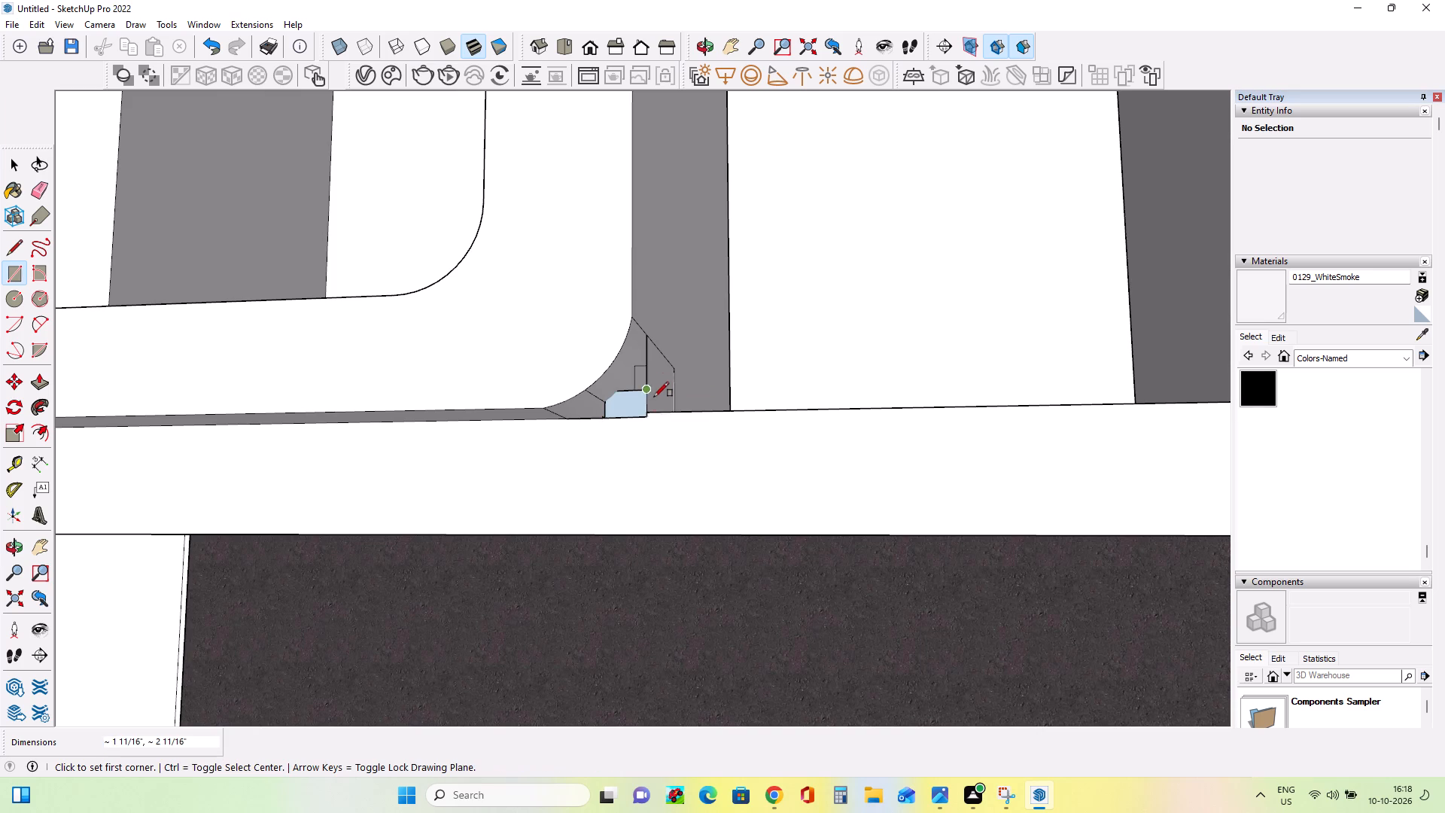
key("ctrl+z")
Examine the patched corner and the overall facade, comparing the joined frames with the reference image.
middle_click_drag(717, 463, 772, 515)
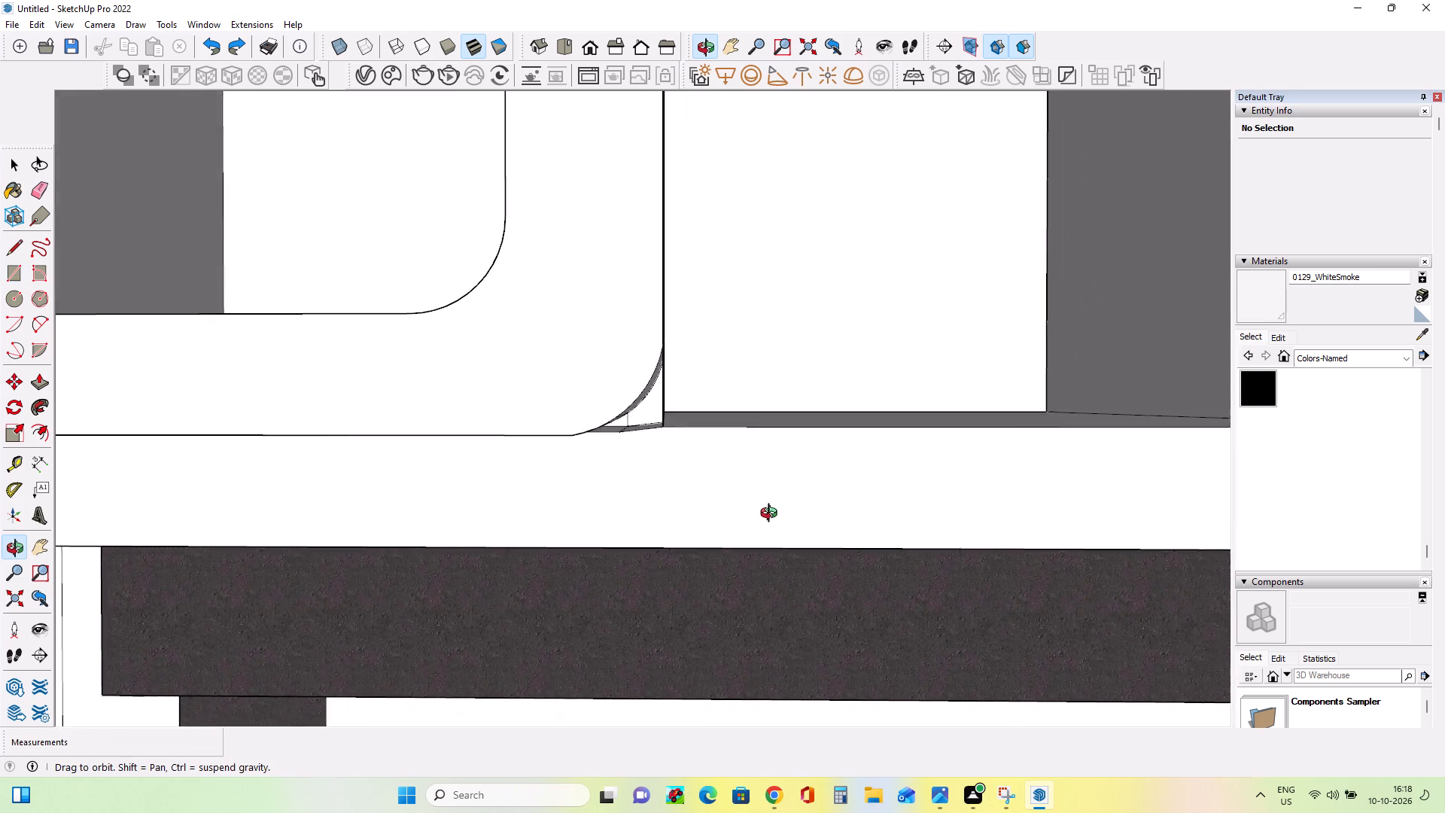
middle_click_drag(772, 515, 779, 531)
scroll(779, 531, "down", 18)
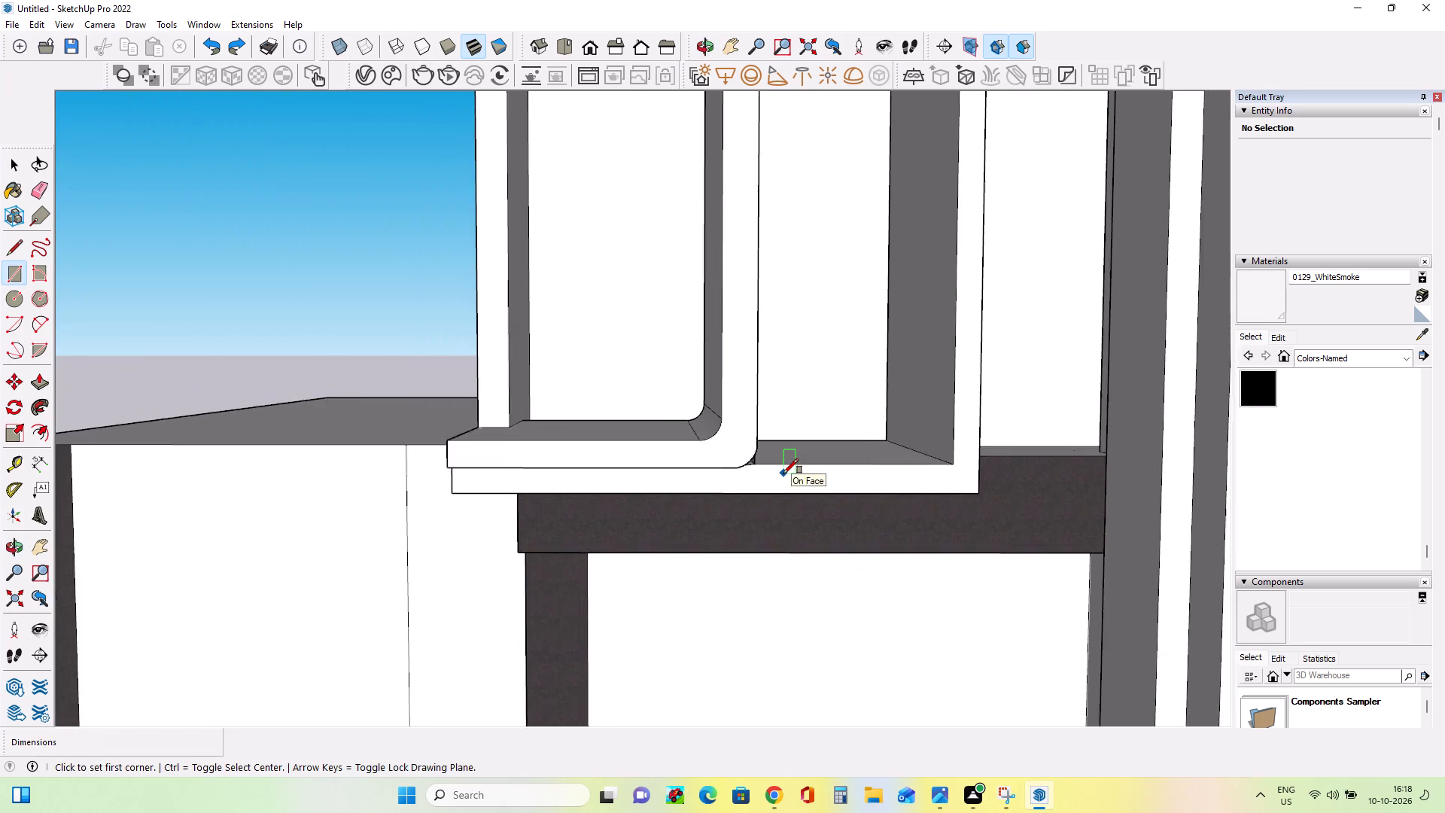
scroll(783, 473, "down", 20)
scroll(821, 513, "up", 1)
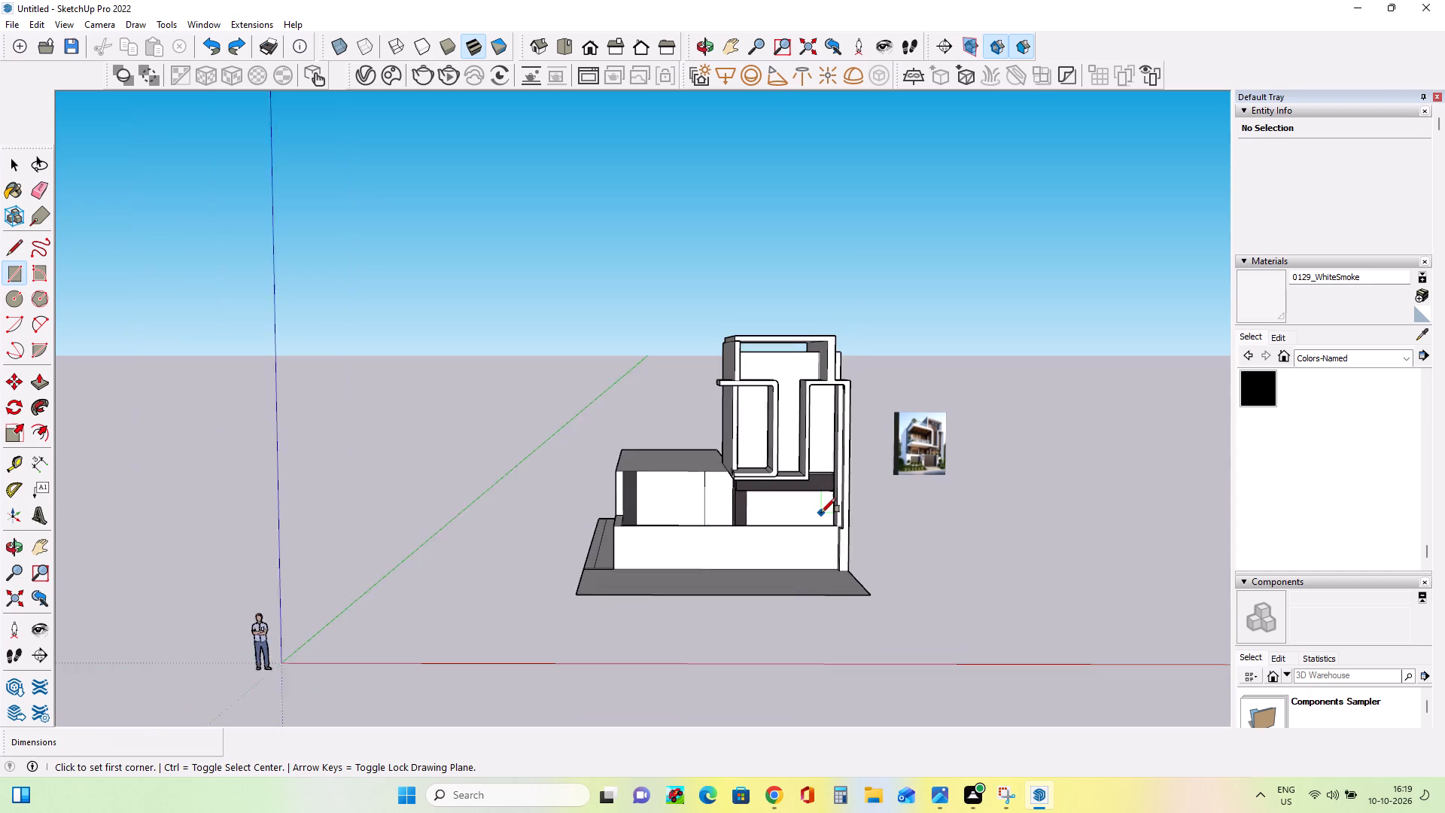
scroll(821, 513, "up", 6)
middle_click_drag(823, 511, 849, 534)
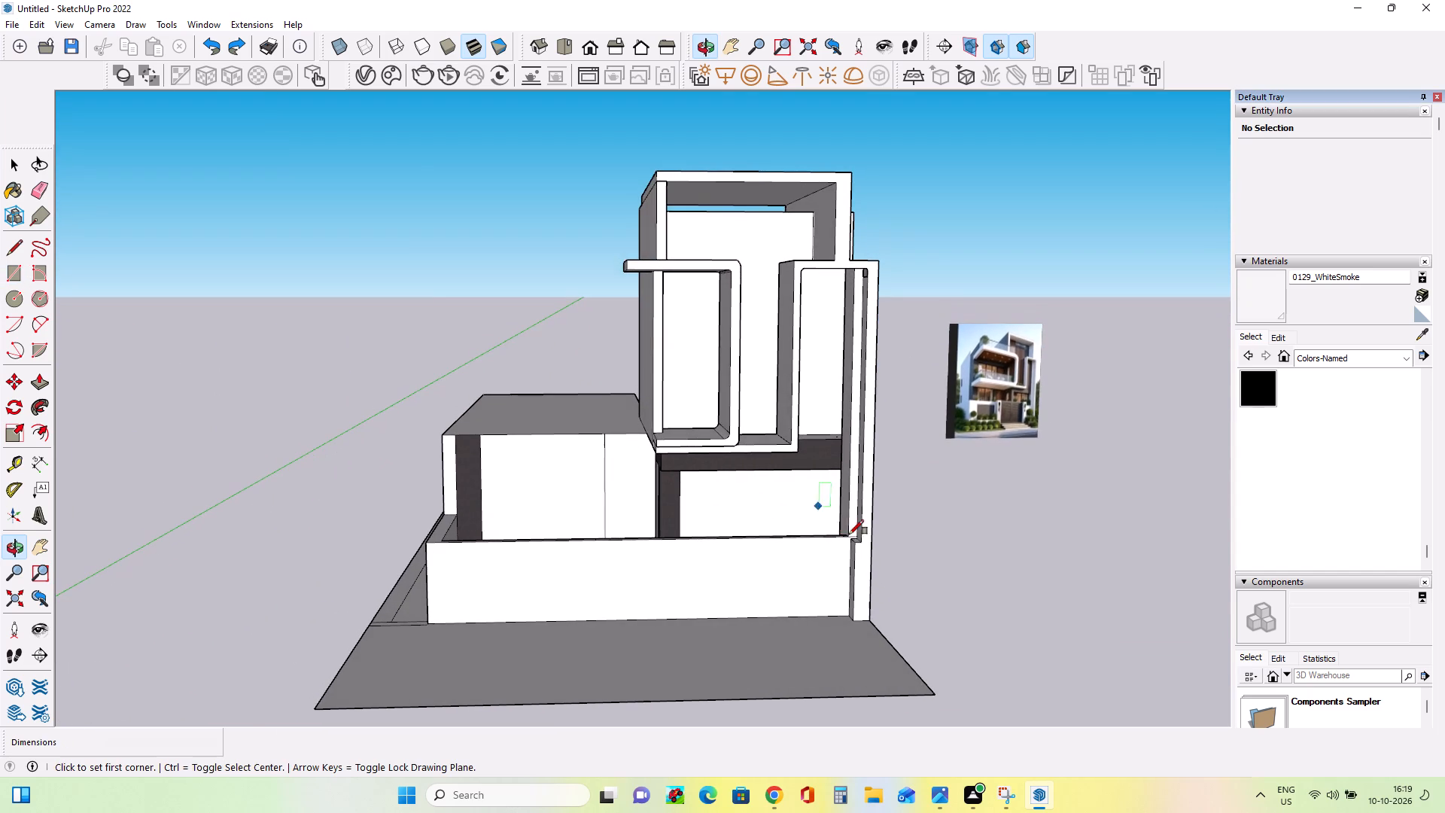
middle_click_drag(702, 132, 741, 152)
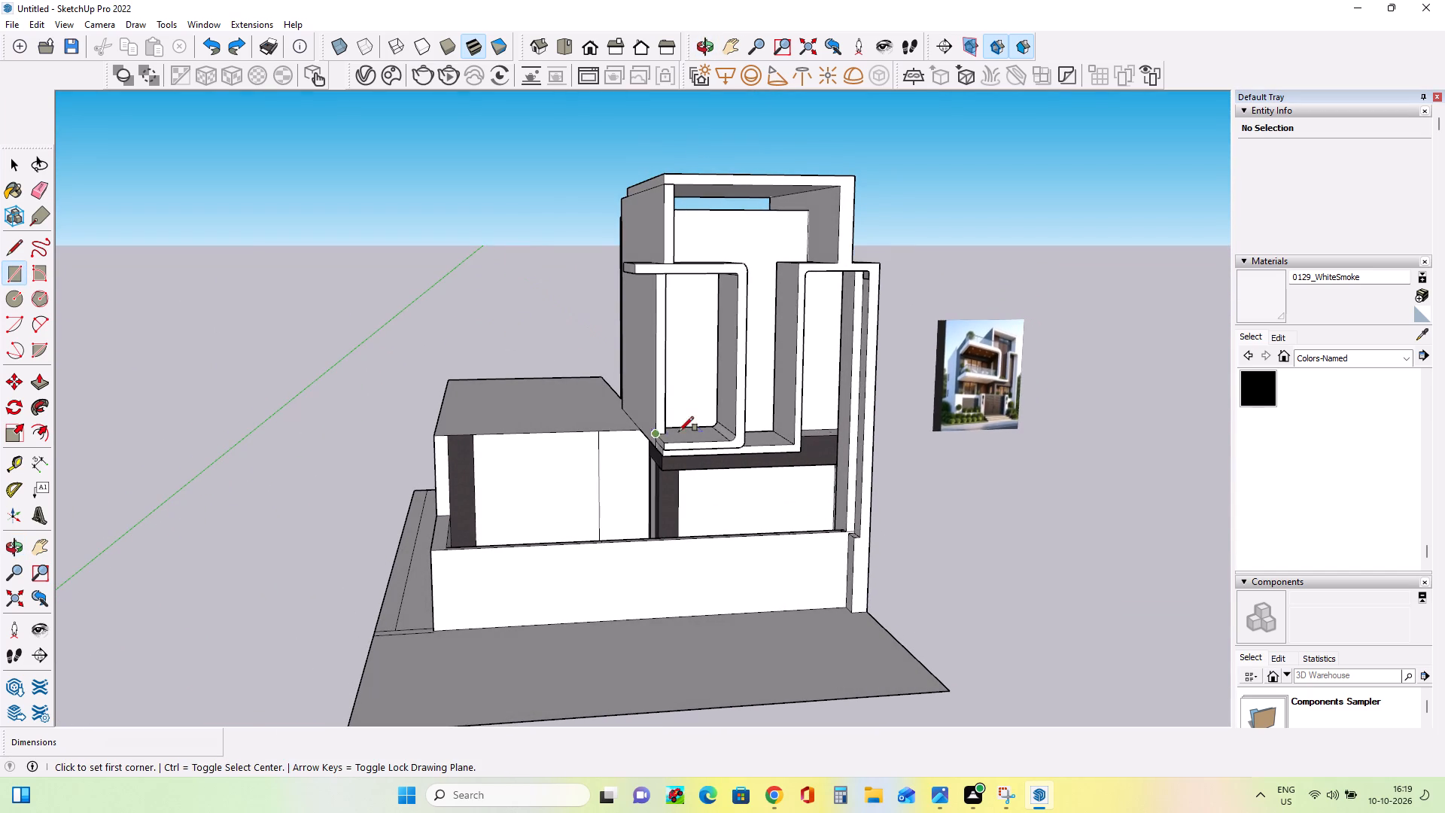
scroll(603, 419, "up", 3)
middle_click_drag(603, 419, 610, 428)
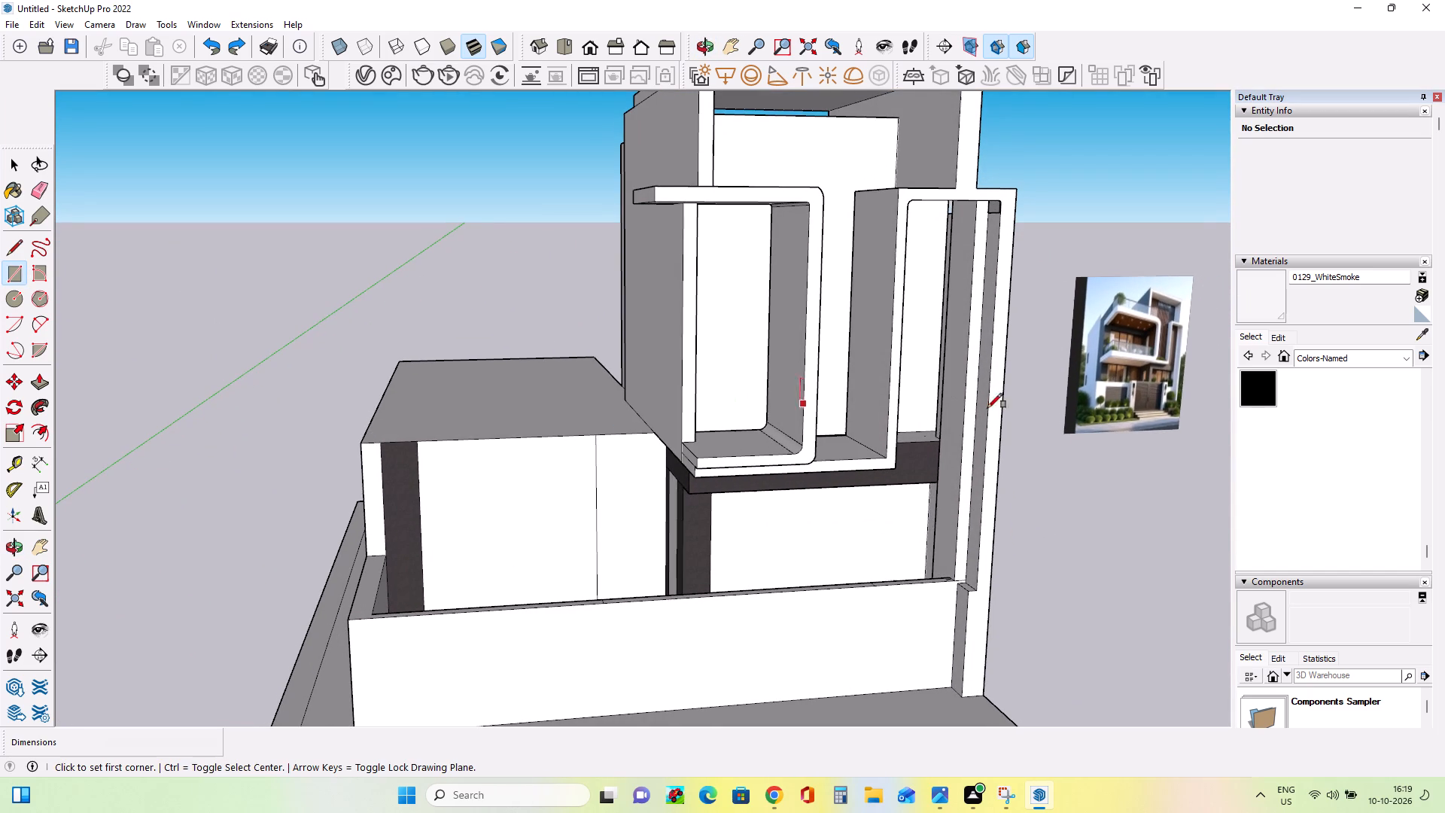
Examine the reference image's facade and compare its overall massing with the model.
scroll(1198, 390, "up", 4)
scroll(1121, 389, "up", 7)
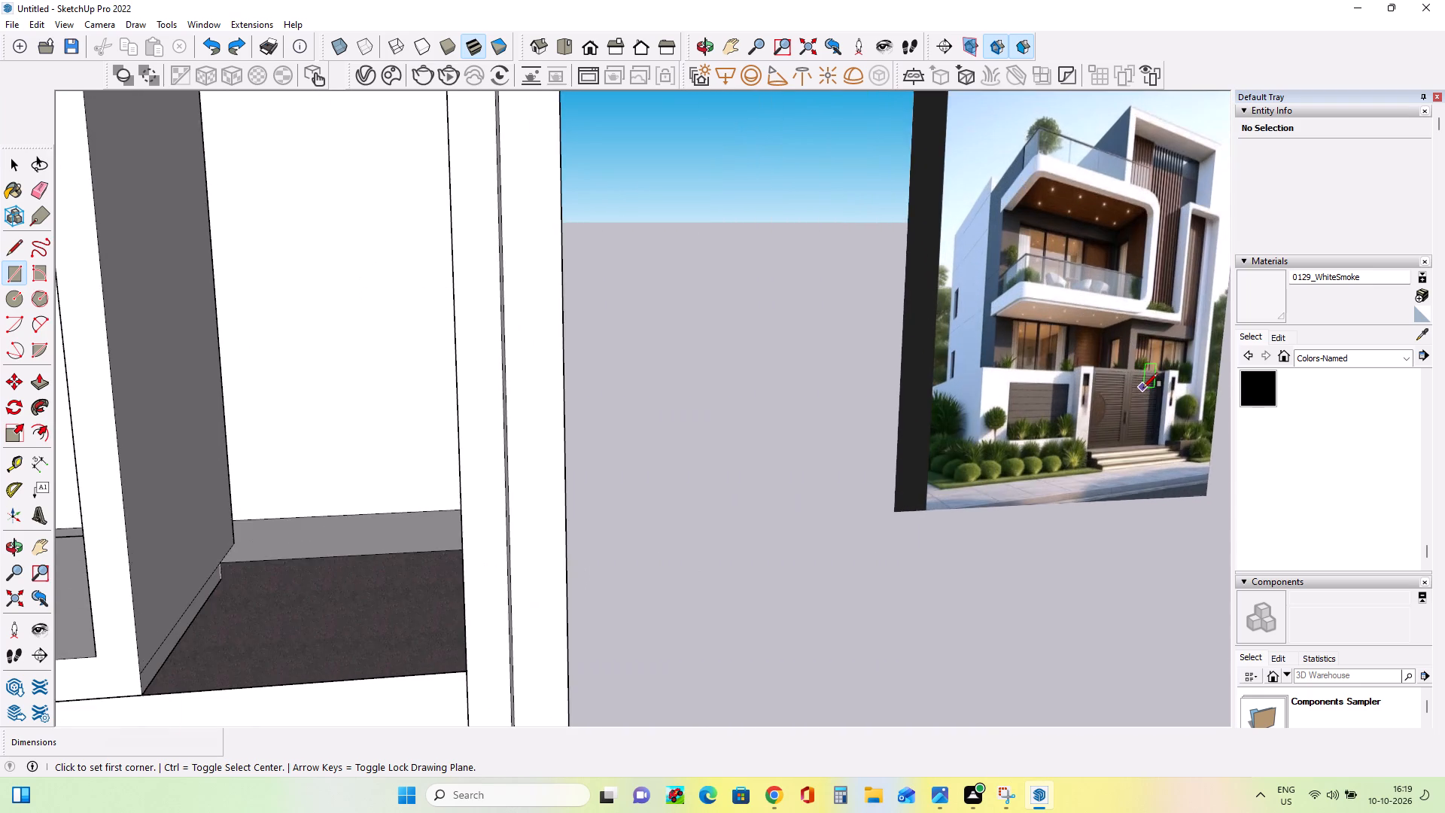
scroll(1143, 388, "up", 3)
scroll(1142, 382, "down", 8)
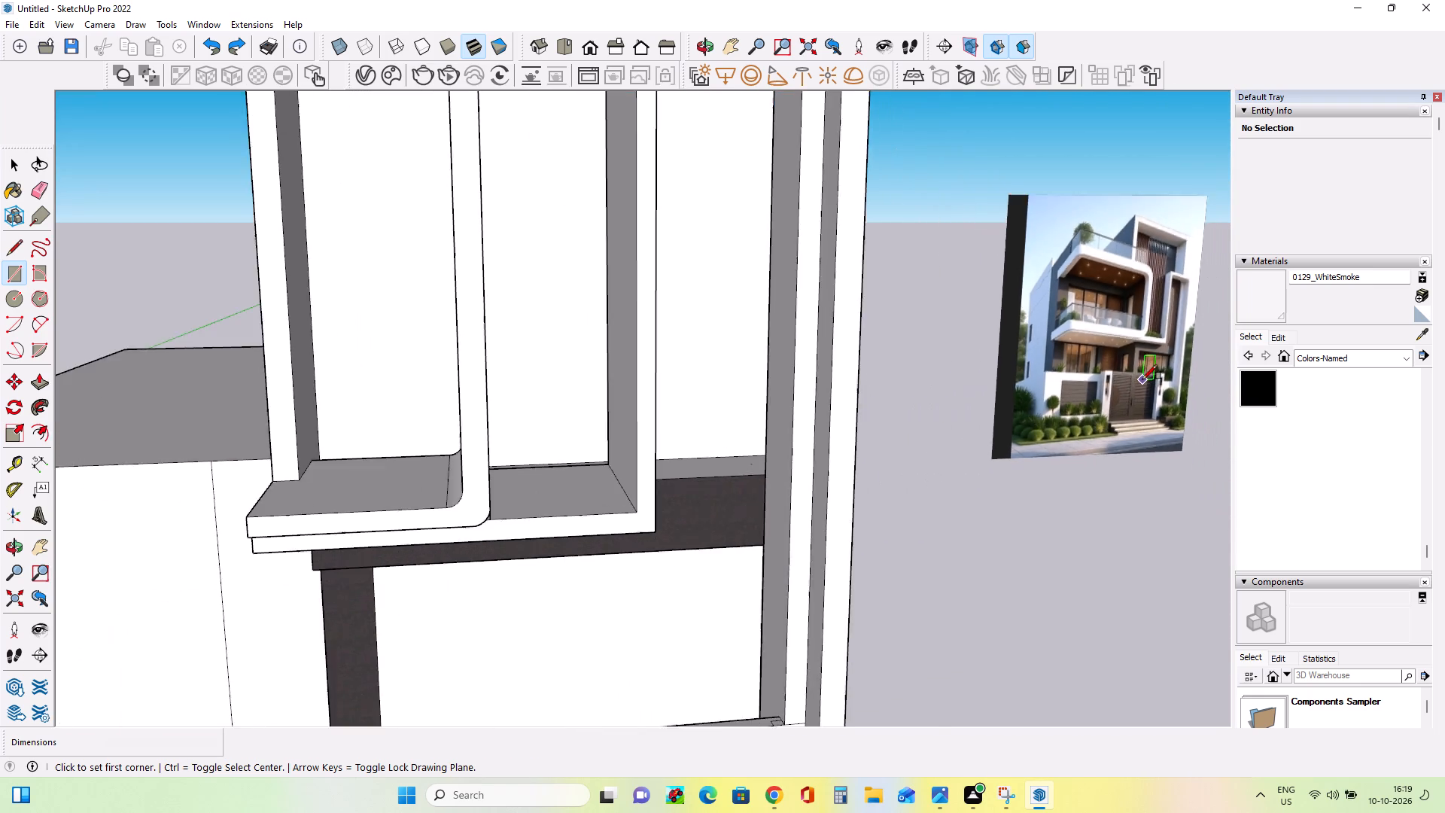
scroll(1142, 379, "down", 5)
scroll(1142, 379, "up", 1)
scroll(1142, 379, "down", 7)
middle_click_drag(841, 376, 864, 419)
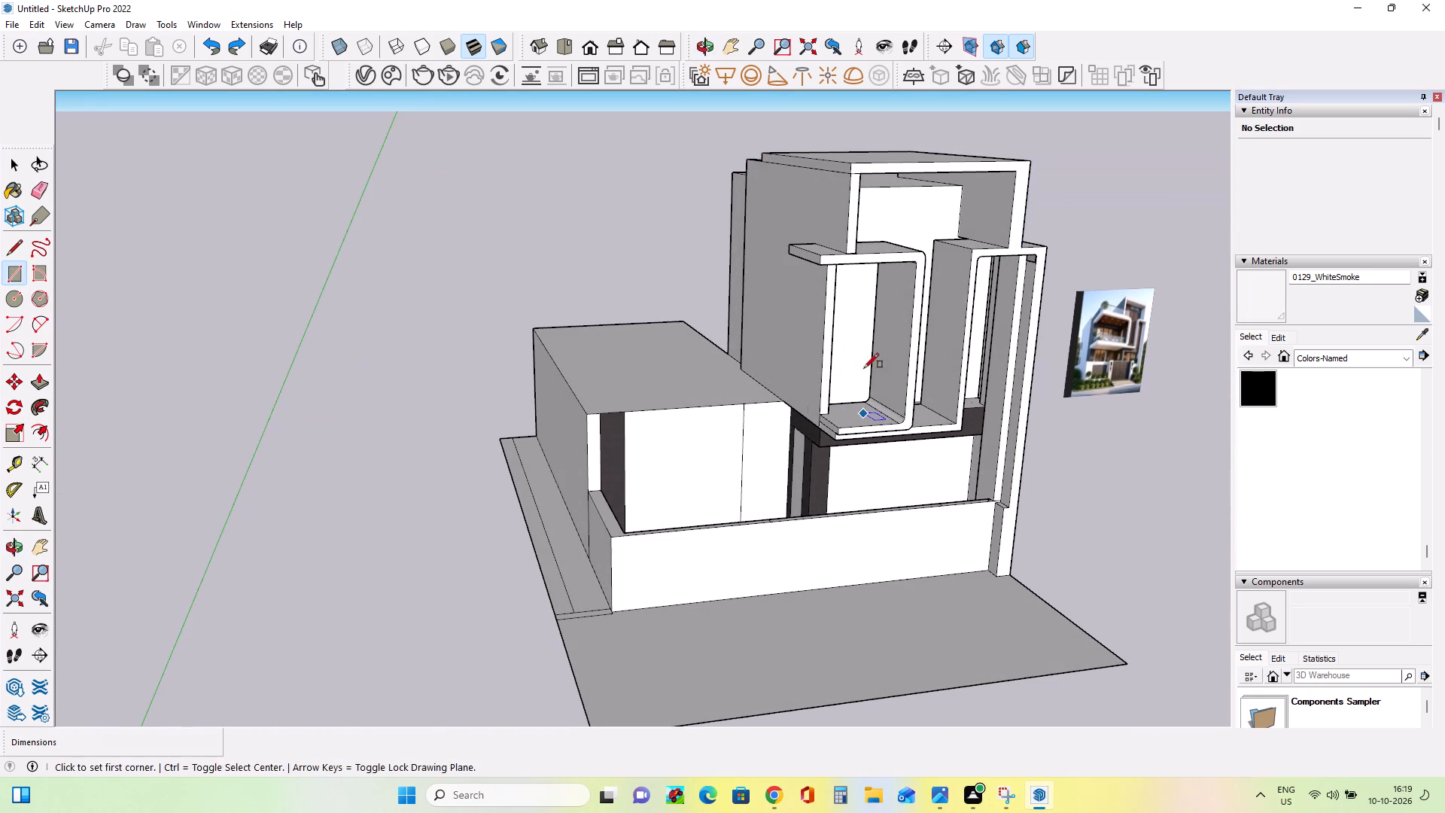
Push/Pull the flat roof of the lower side block up about 12' 10 1/16".
left_click(44, 380)
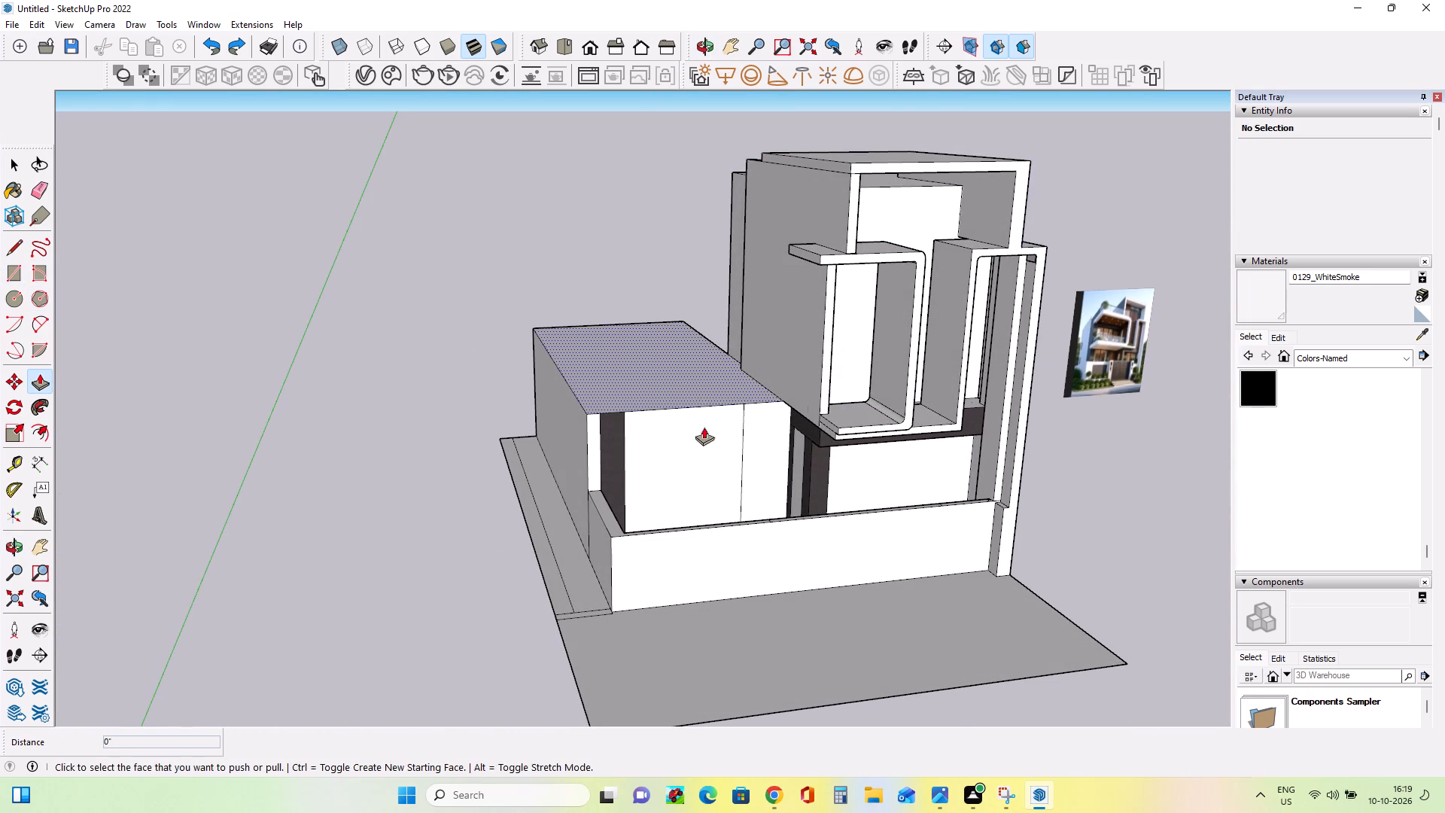
middle_click_drag(677, 394, 802, 308)
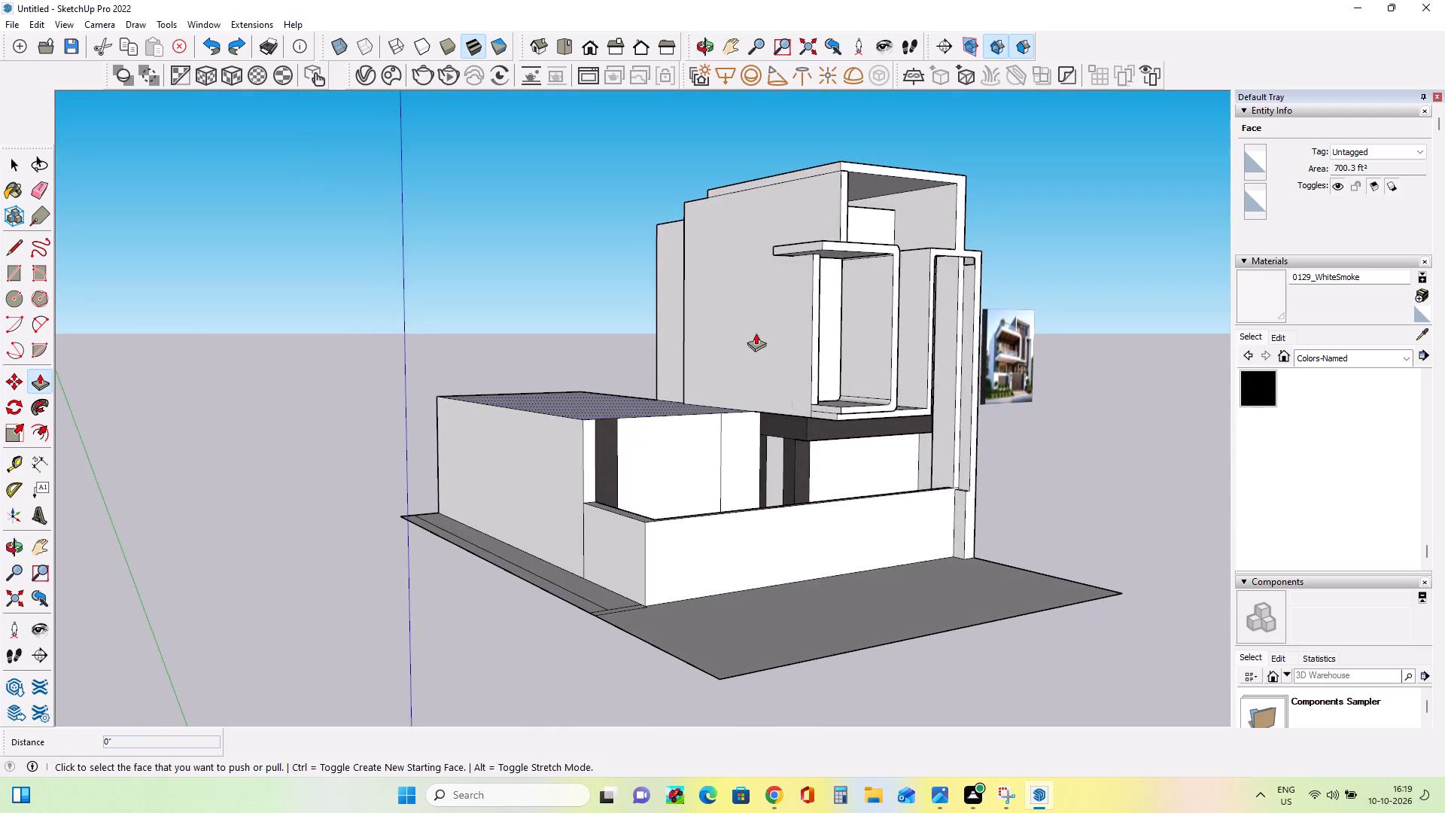
middle_click_drag(668, 367, 541, 431)
left_click(622, 388)
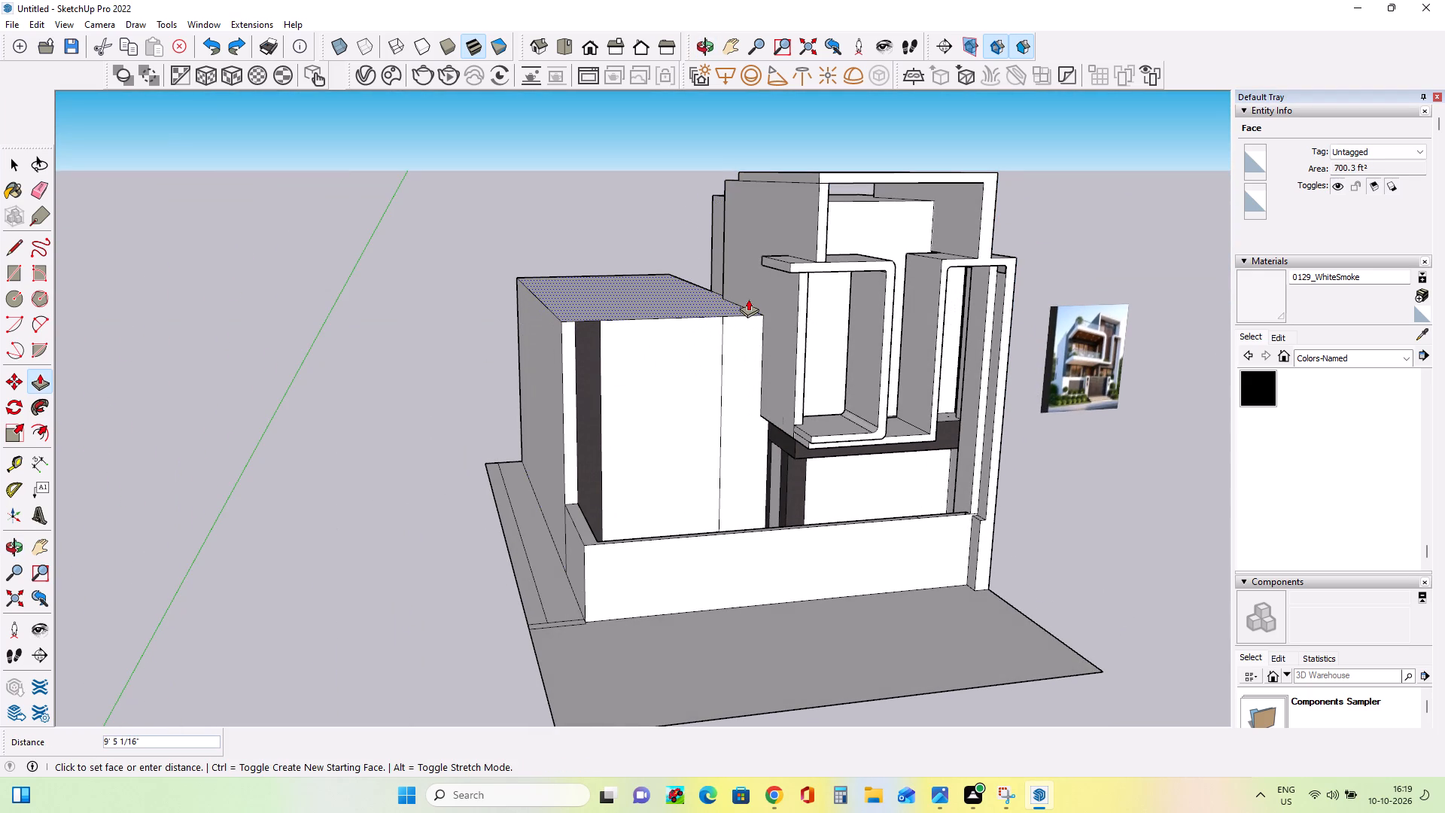
middle_click_drag(748, 299, 691, 328)
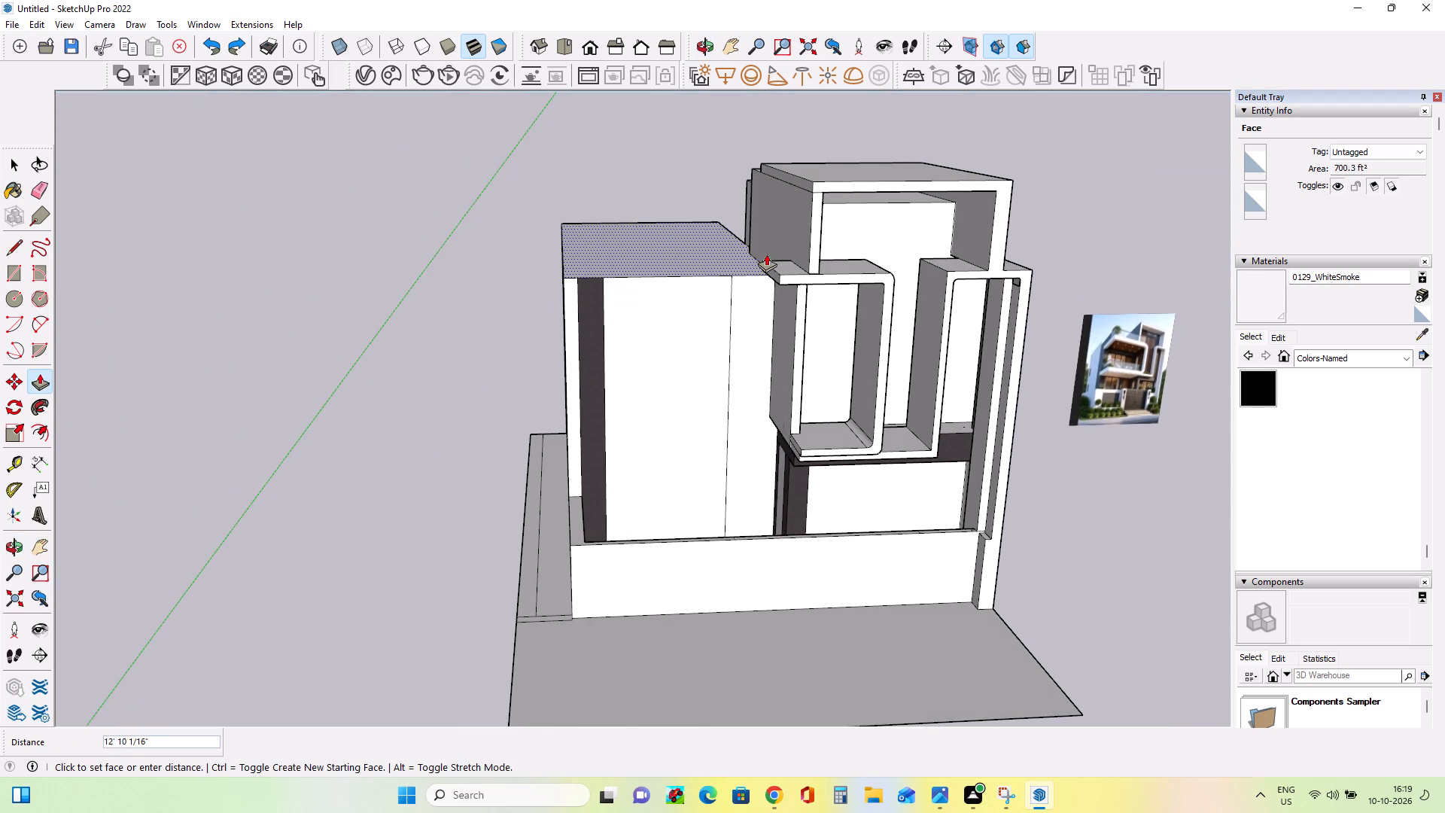
left_click(766, 254)
Examine the raised side block and the projecting frames from several angles against the reference image.
middle_click_drag(817, 292, 714, 324)
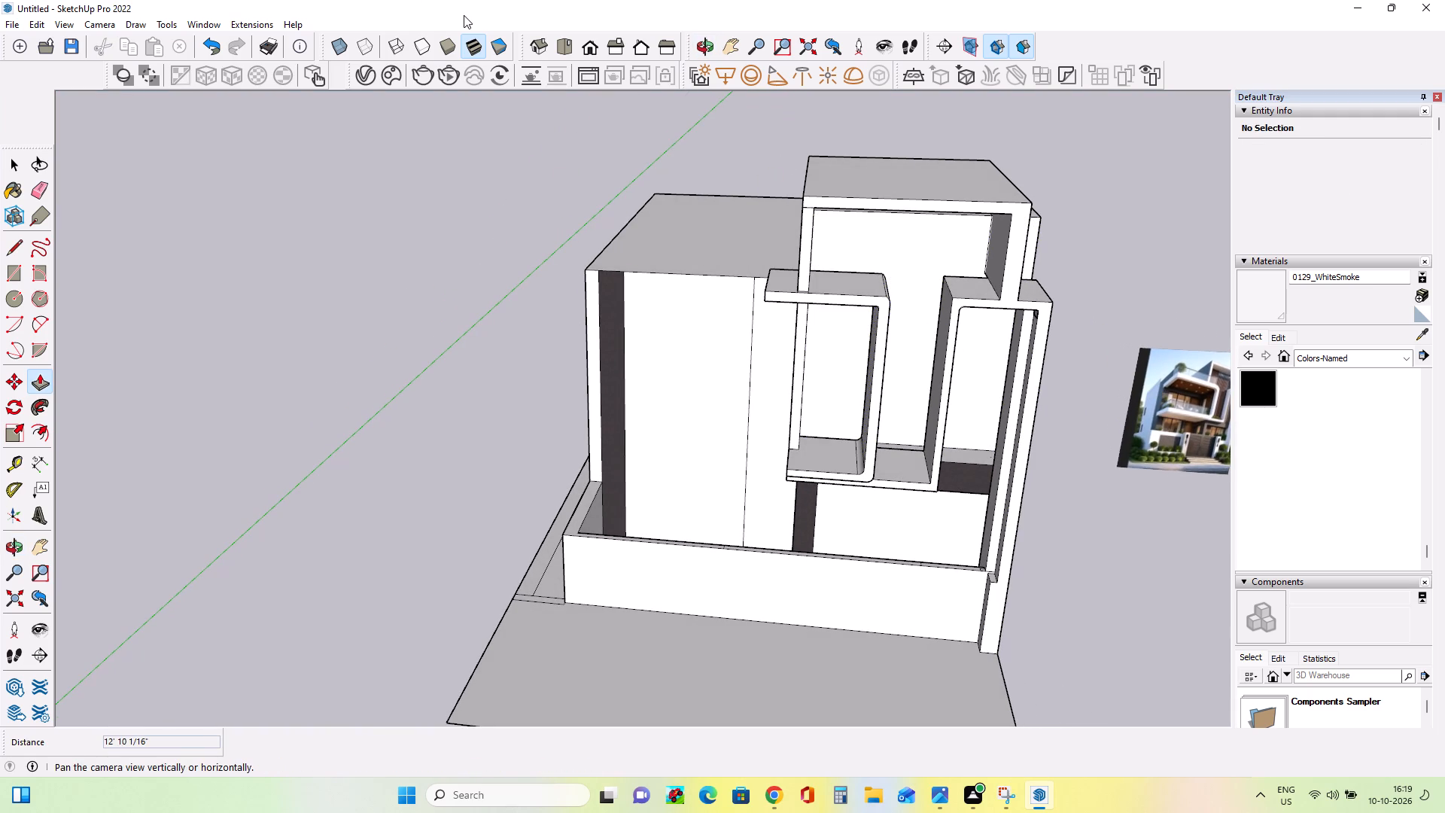
left_click(41, 535)
left_click_drag(356, 266, 94, 298)
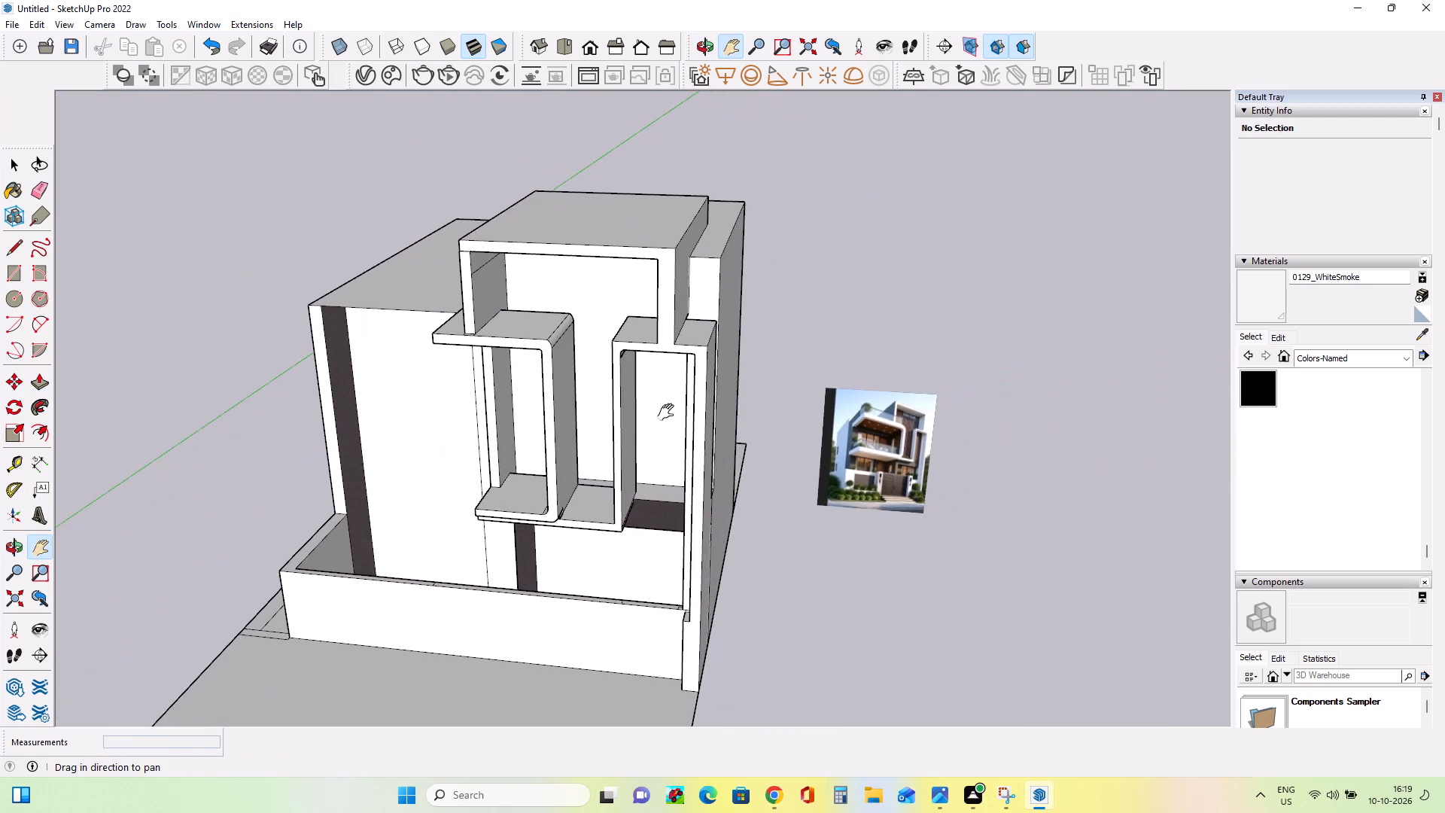
middle_click_drag(697, 405, 781, 309)
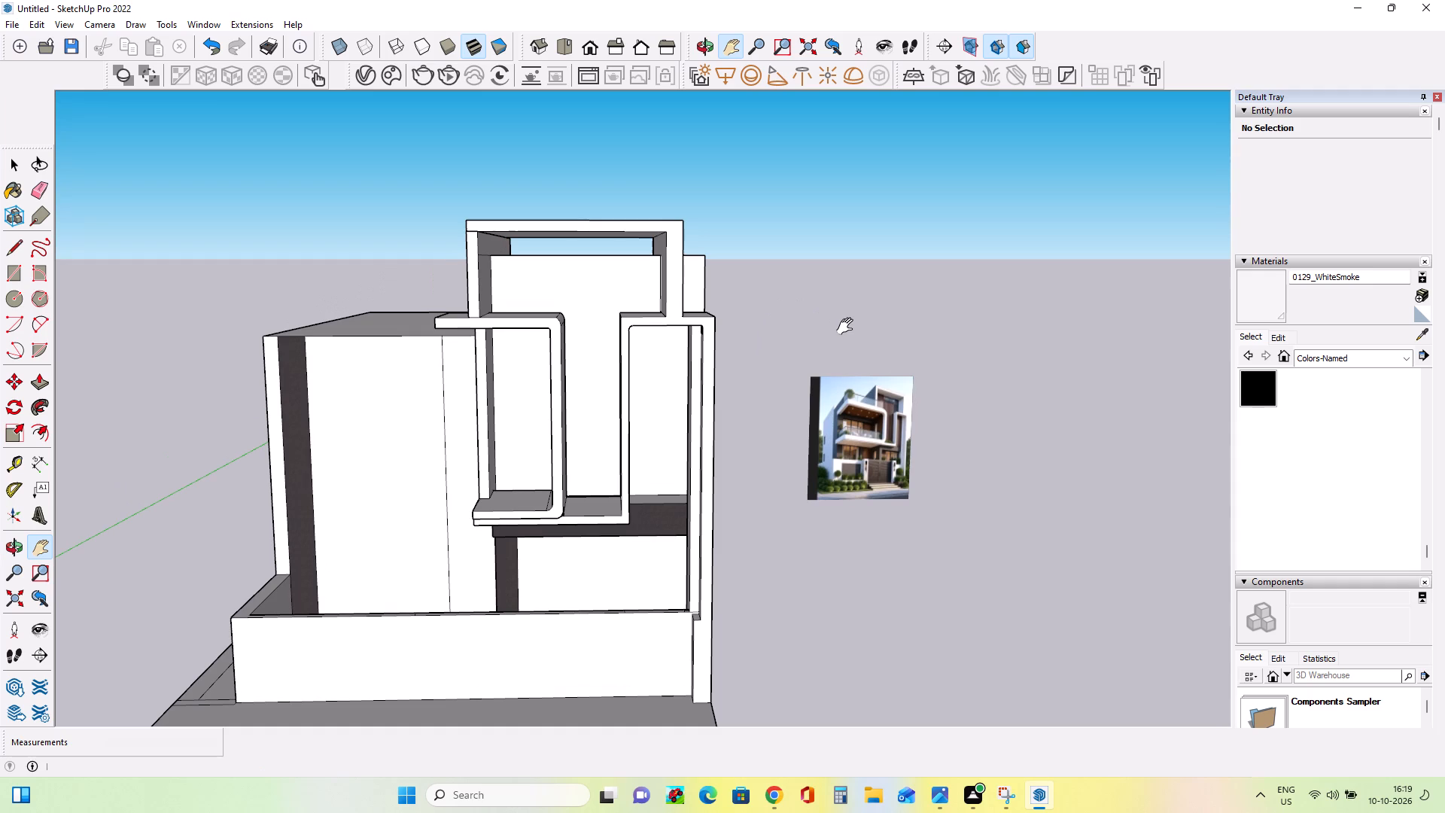
scroll(868, 437, "up", 2)
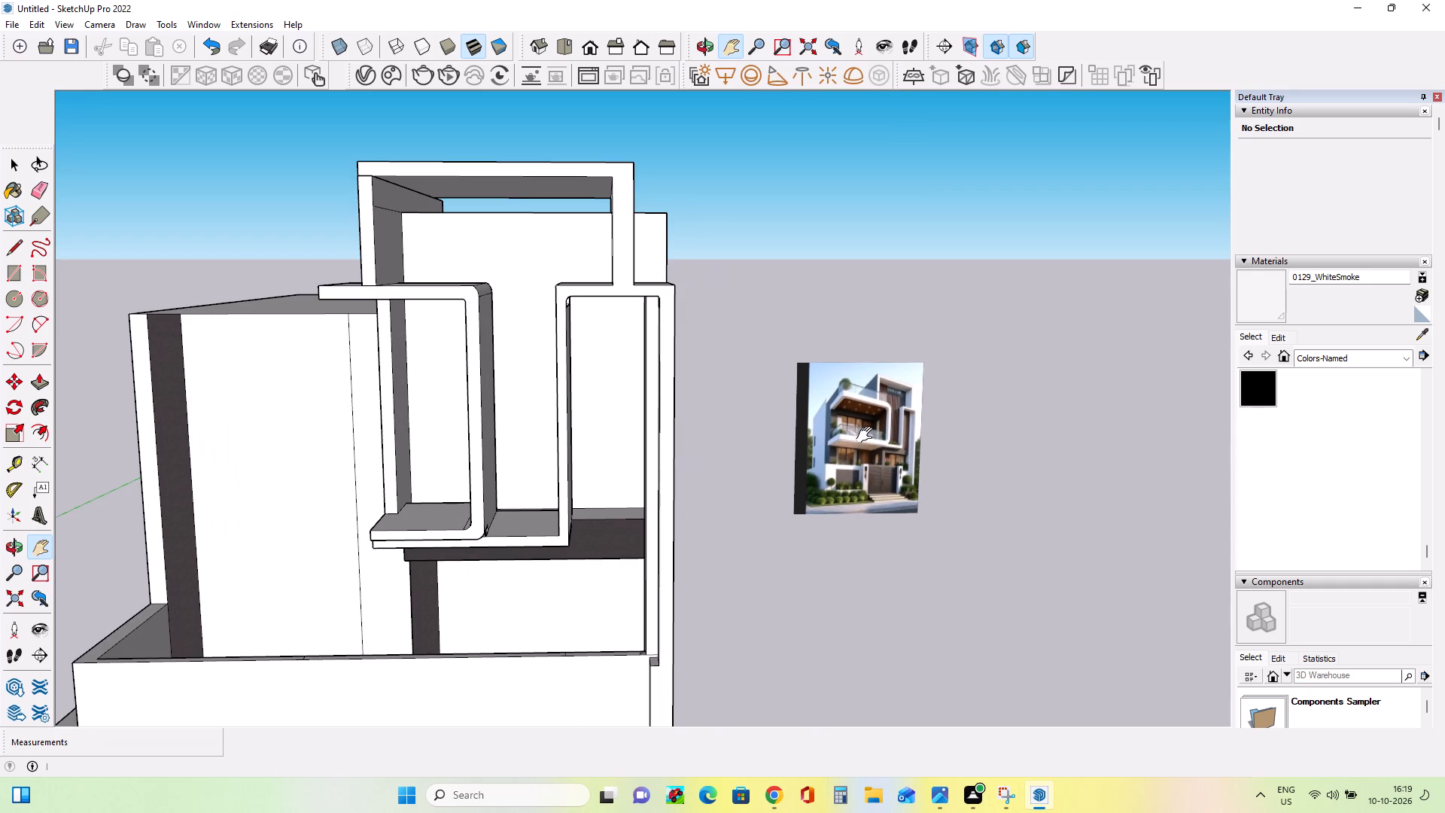
middle_click_drag(868, 435, 870, 479)
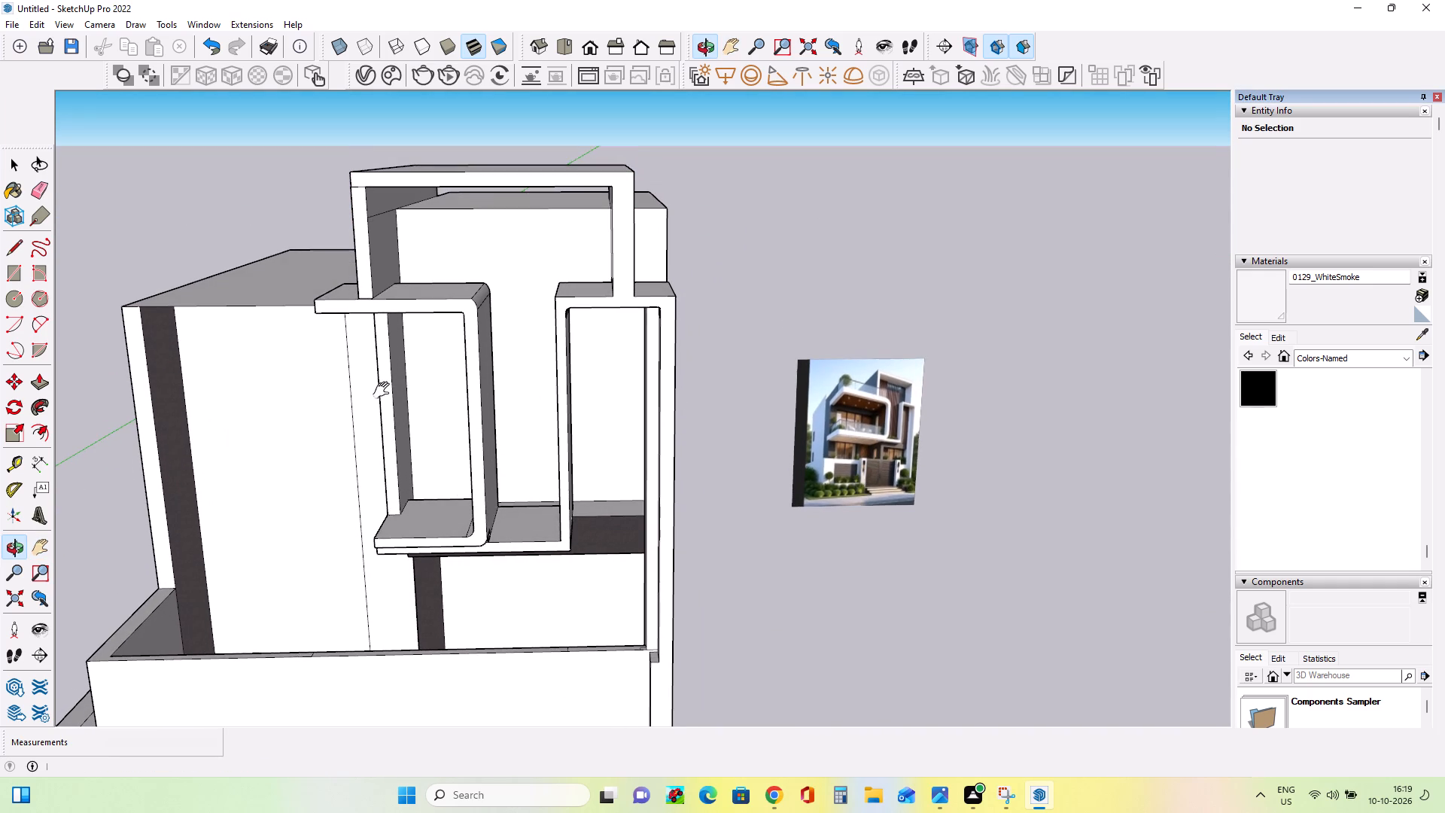
middle_click_drag(483, 413, 504, 447)
middle_click_drag(164, 339, 354, 264)
middle_click_drag(397, 297, 360, 319)
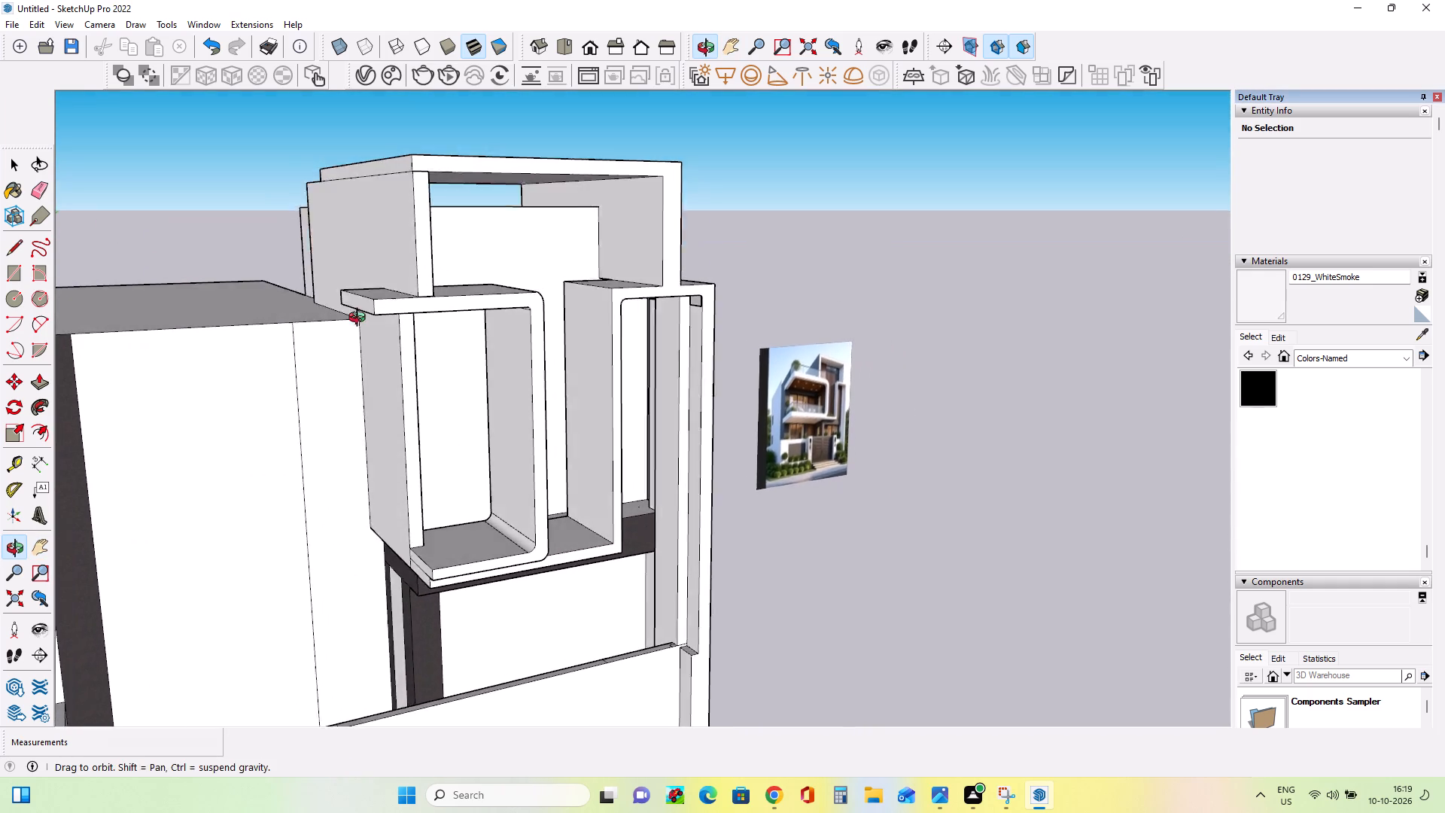
middle_click_drag(360, 319, 321, 324)
Extend the free end of the projecting frame's top slab toward the side block in two pulls, the first 6 1/2".
left_click(38, 388)
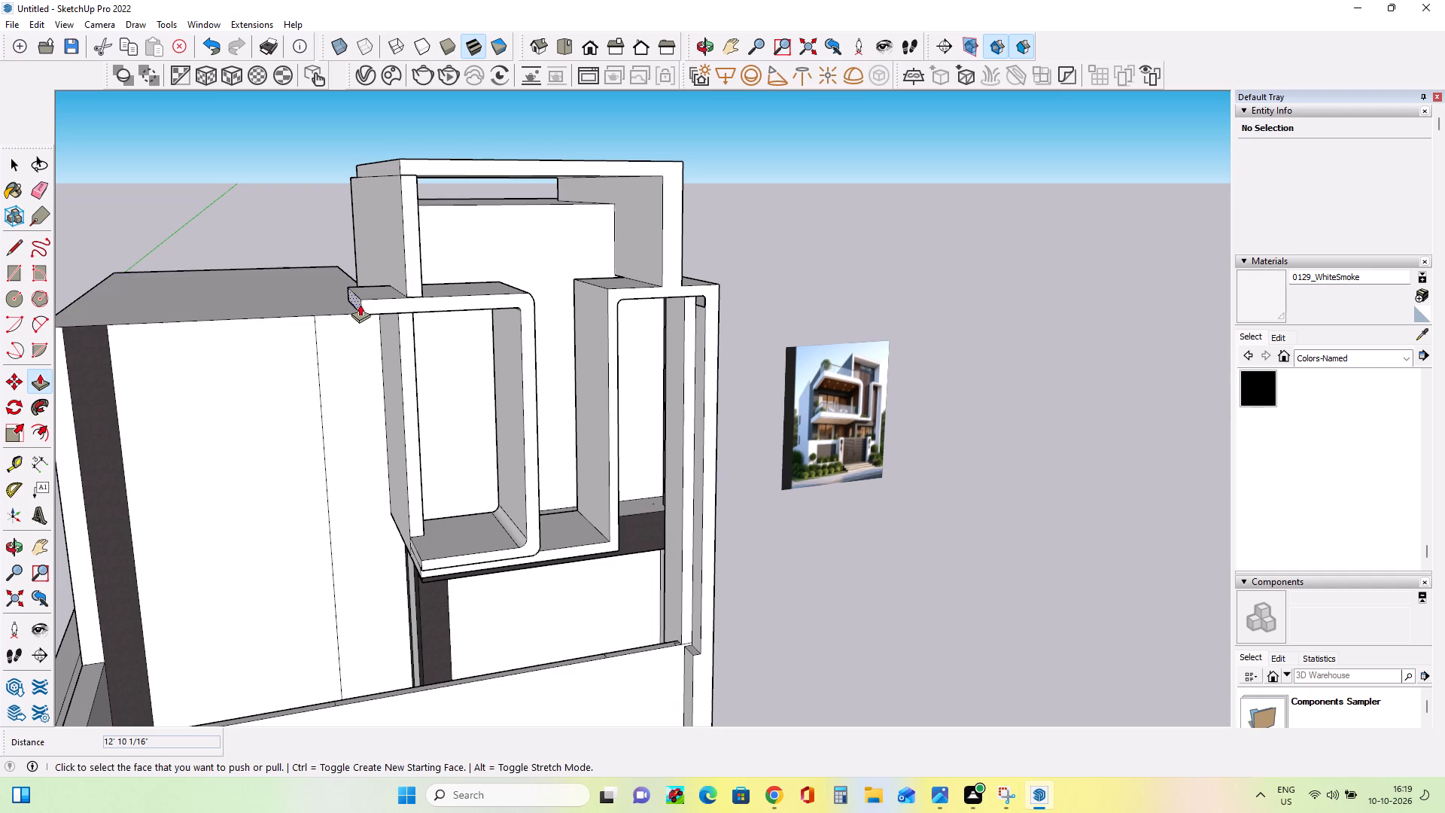
left_click_drag(354, 303, 343, 306)
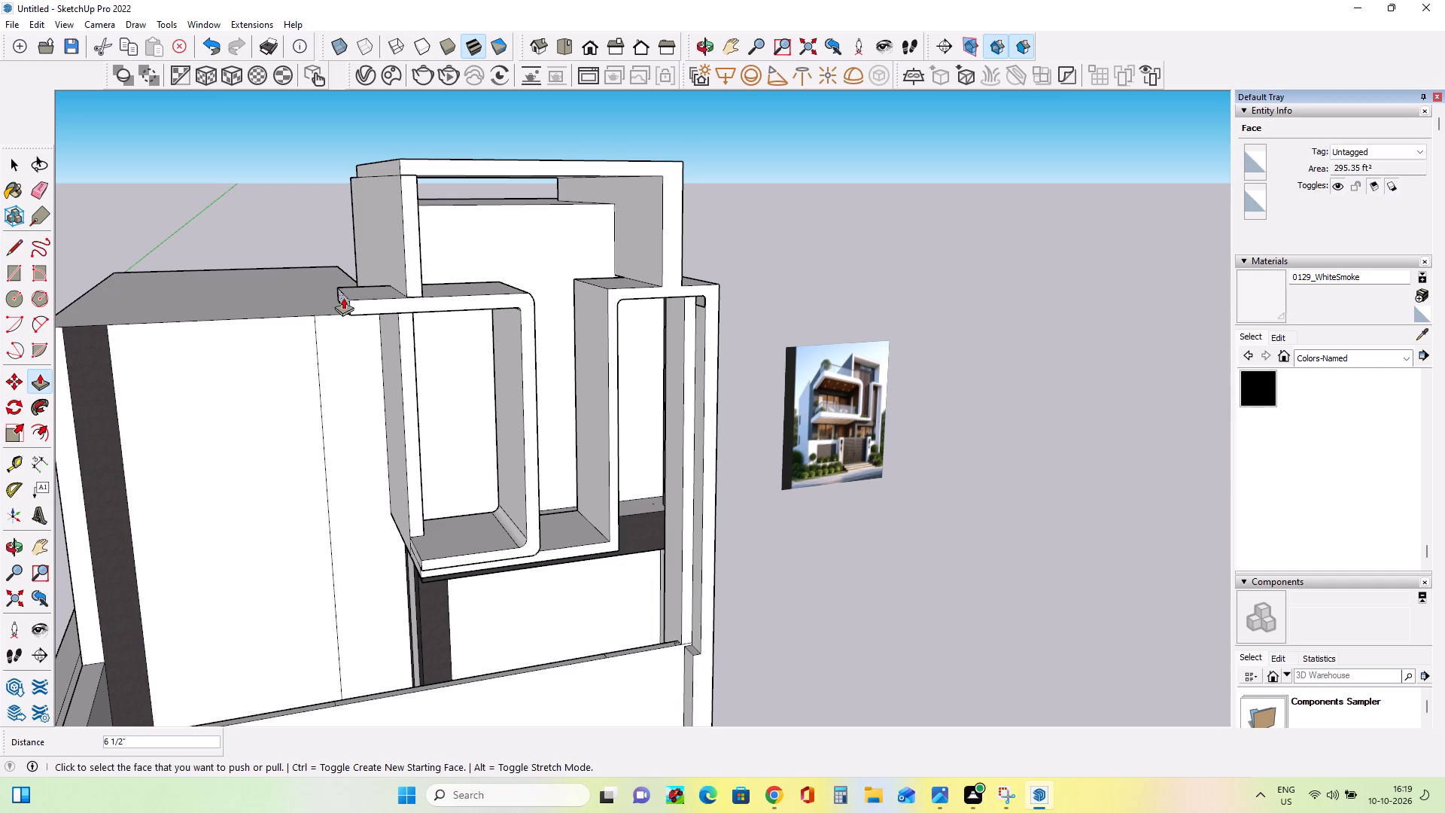
left_click_drag(343, 297, 326, 301)
left_click(272, 314)
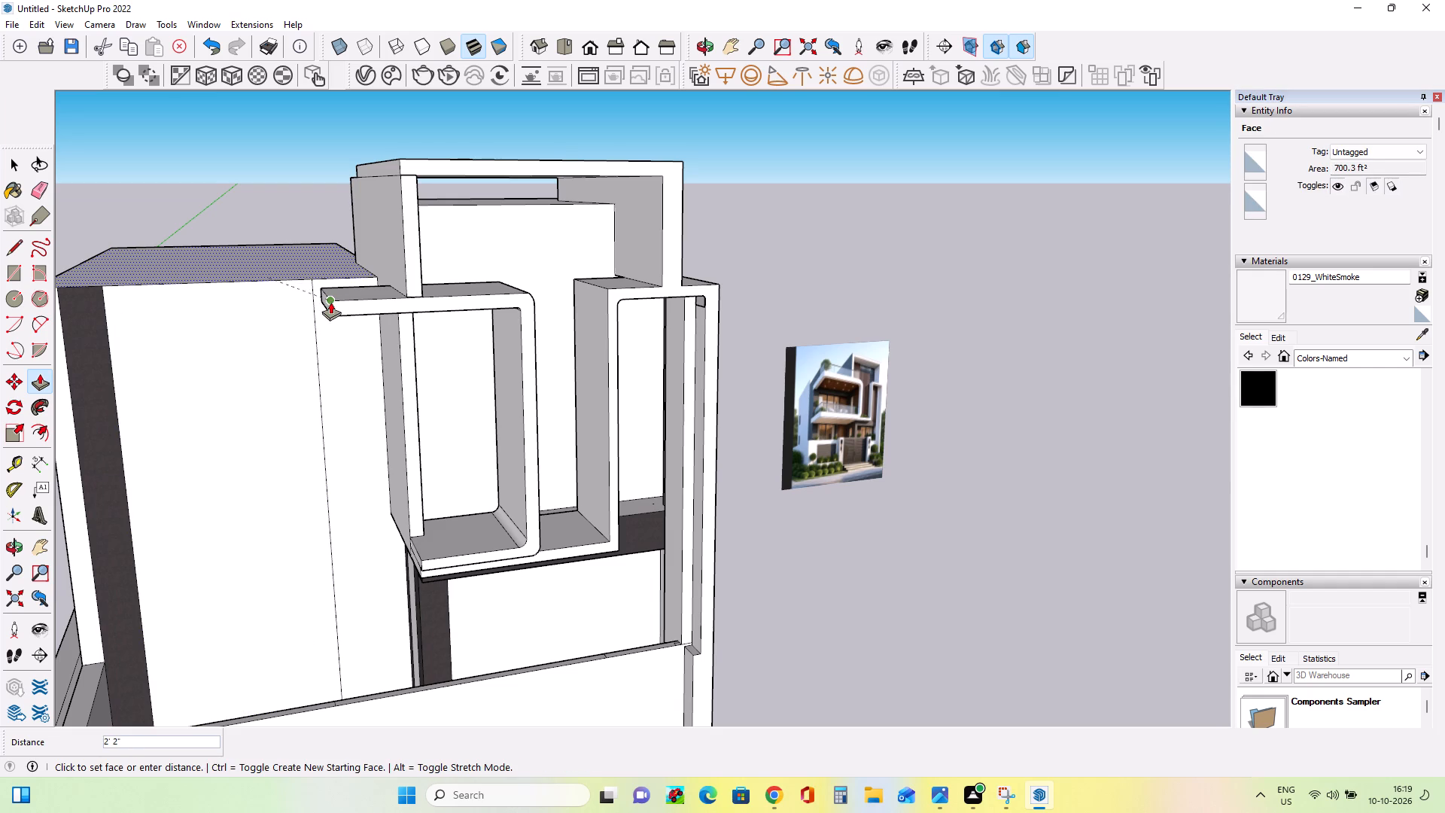
key("Escape")
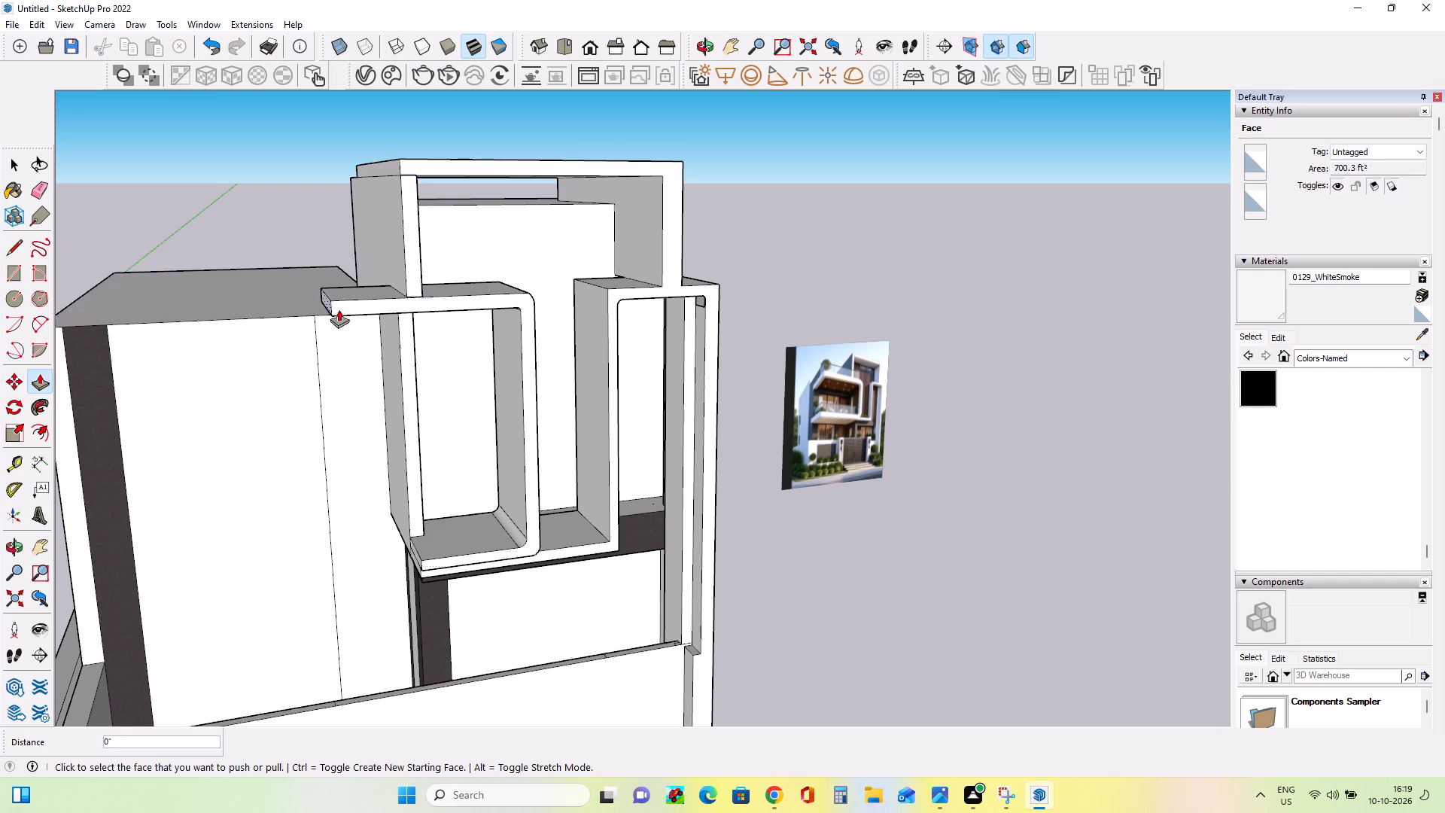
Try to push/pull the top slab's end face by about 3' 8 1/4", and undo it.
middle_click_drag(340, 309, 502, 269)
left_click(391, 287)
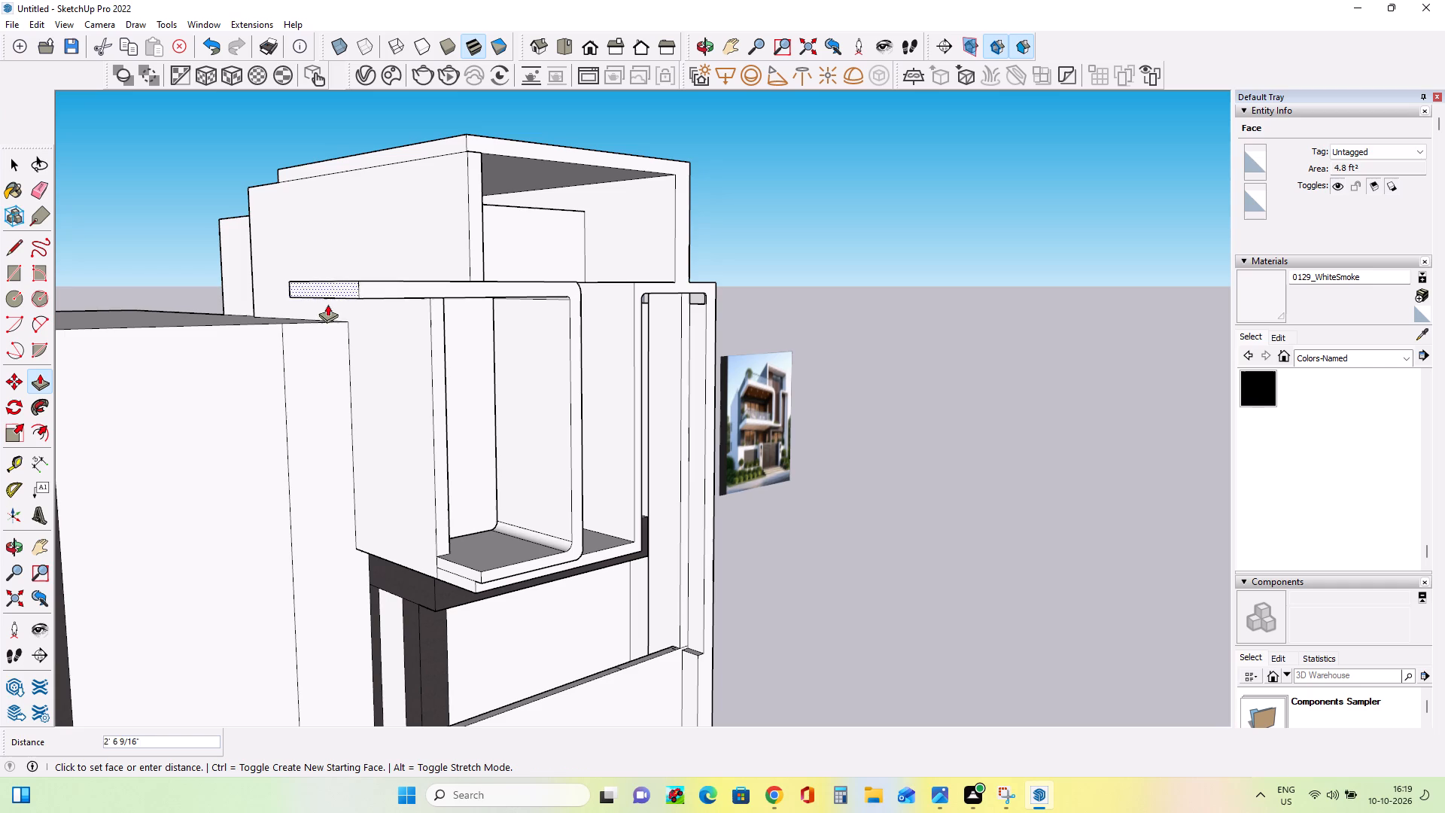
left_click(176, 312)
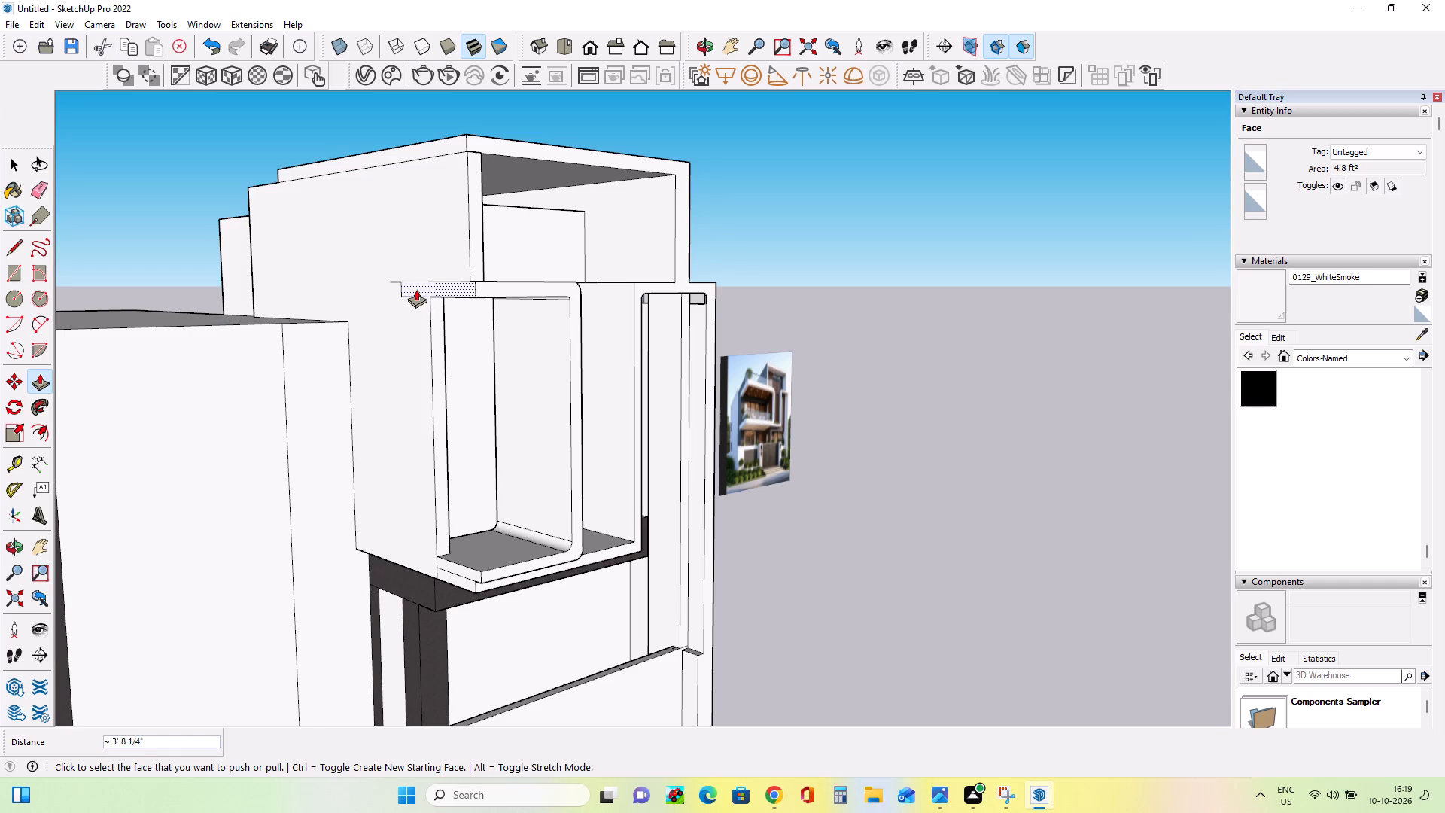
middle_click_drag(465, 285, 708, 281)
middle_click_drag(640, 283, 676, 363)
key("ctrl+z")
Extend the projecting frame's top slab about 22' 11 1/2" across the front of the side block.
left_click(522, 344)
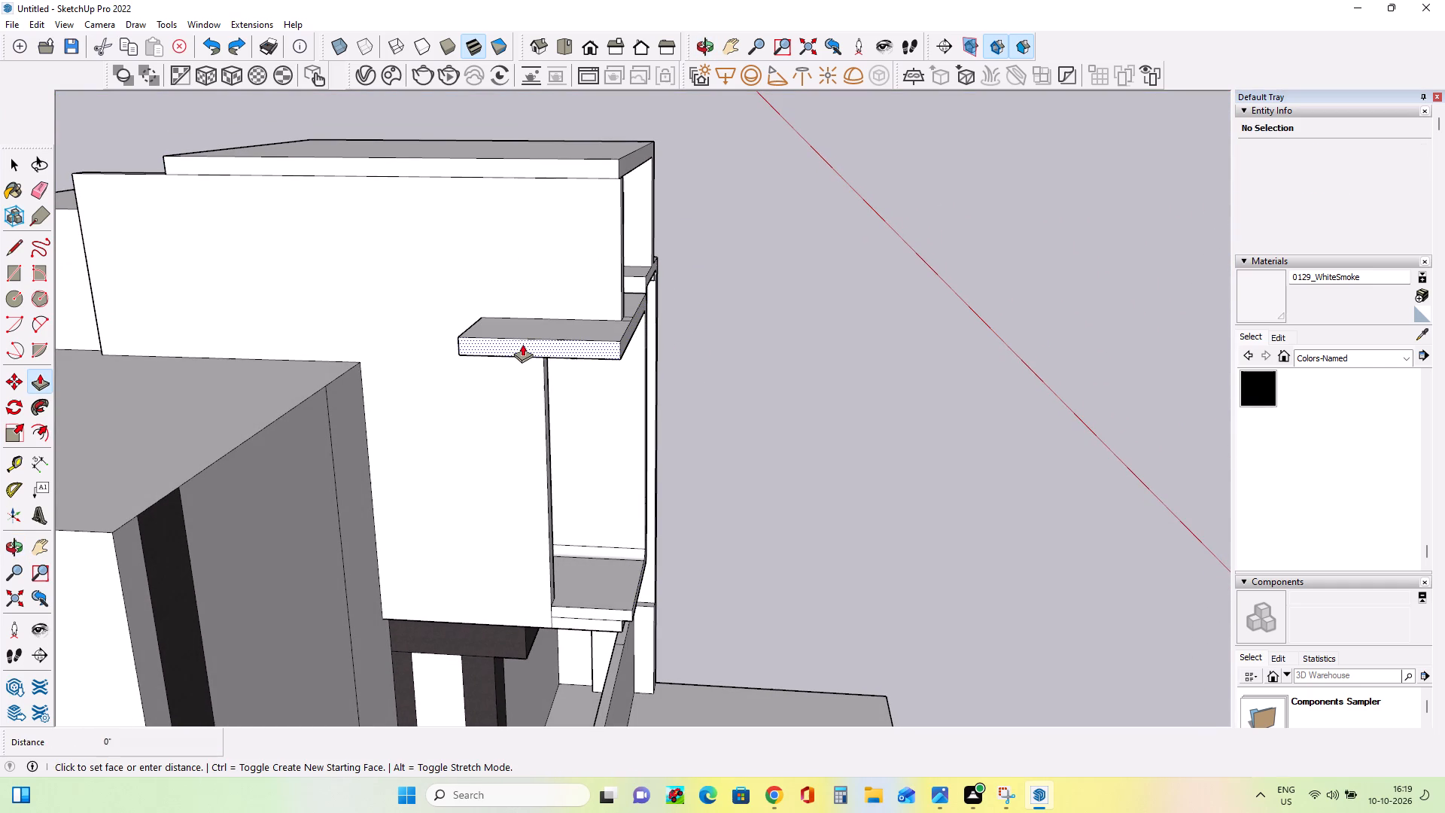
scroll(309, 481, "down", 3)
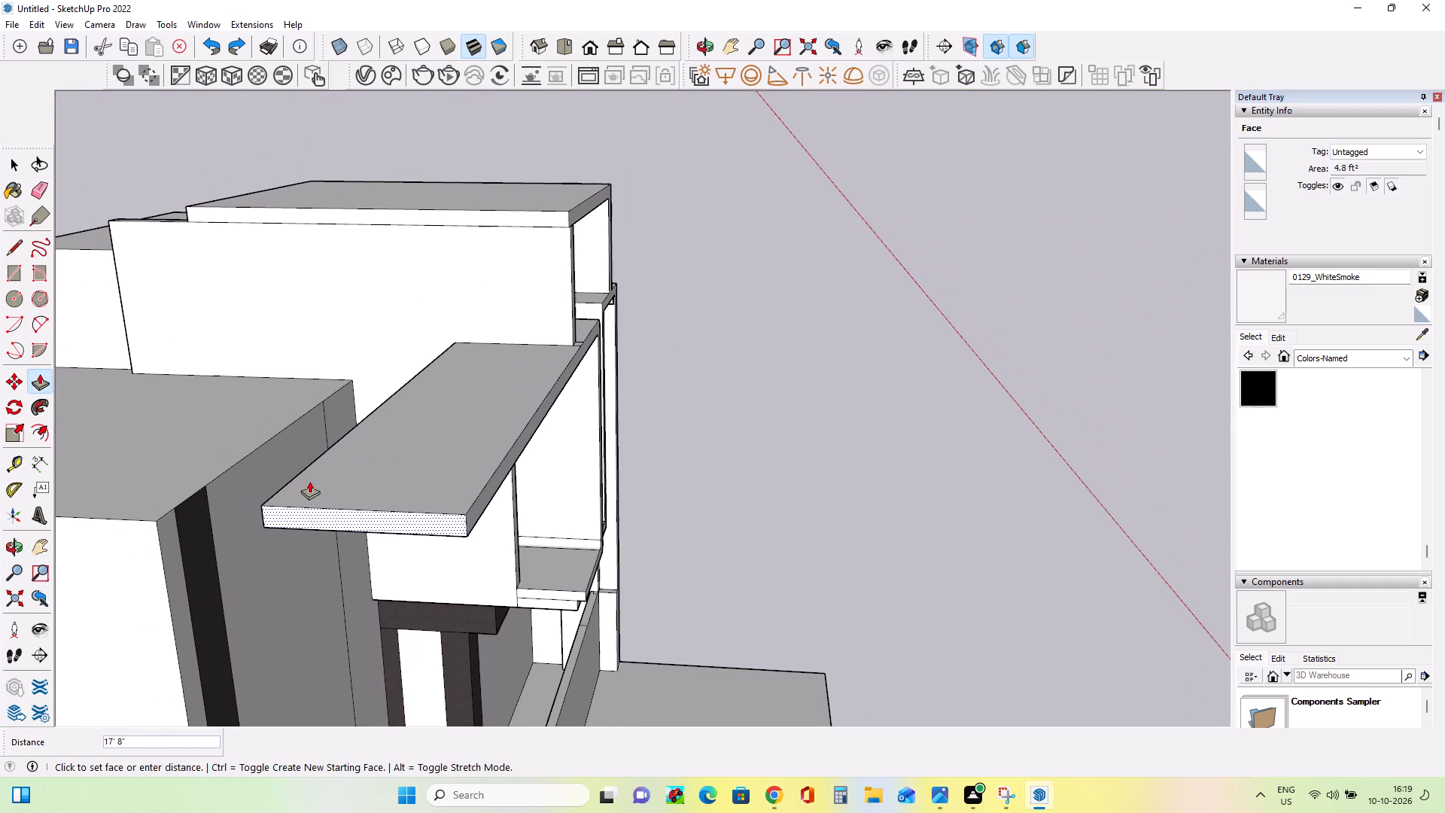
left_click(187, 510)
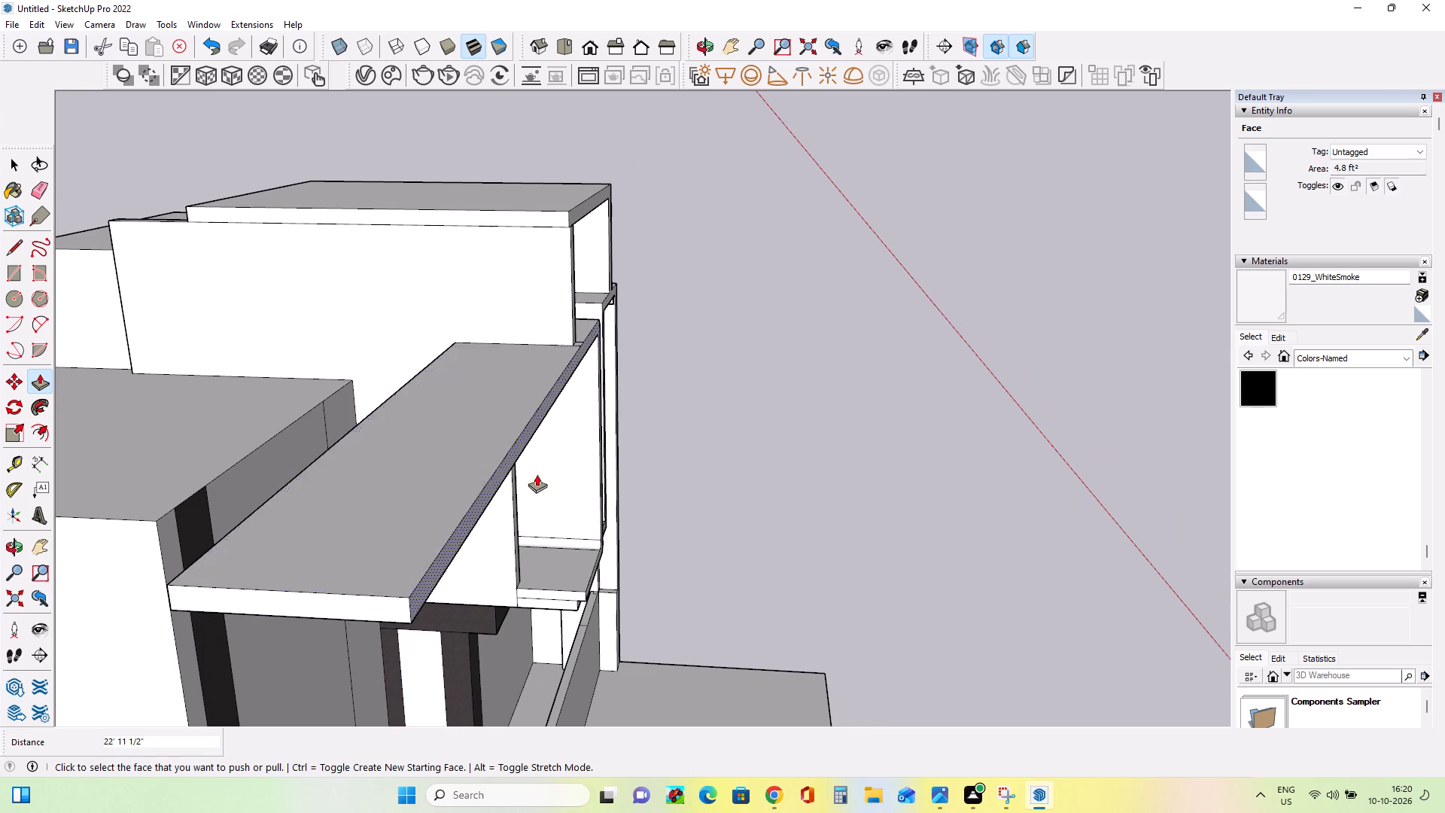
Examine the balcony frame and its long top slab in the reference image.
middle_click_drag(552, 467, 380, 360)
scroll(380, 360, "down", 5)
middle_click_drag(430, 340, 194, 464)
scroll(379, 406, "down", 1)
scroll(622, 339, "up", 9)
scroll(687, 362, "up", 8)
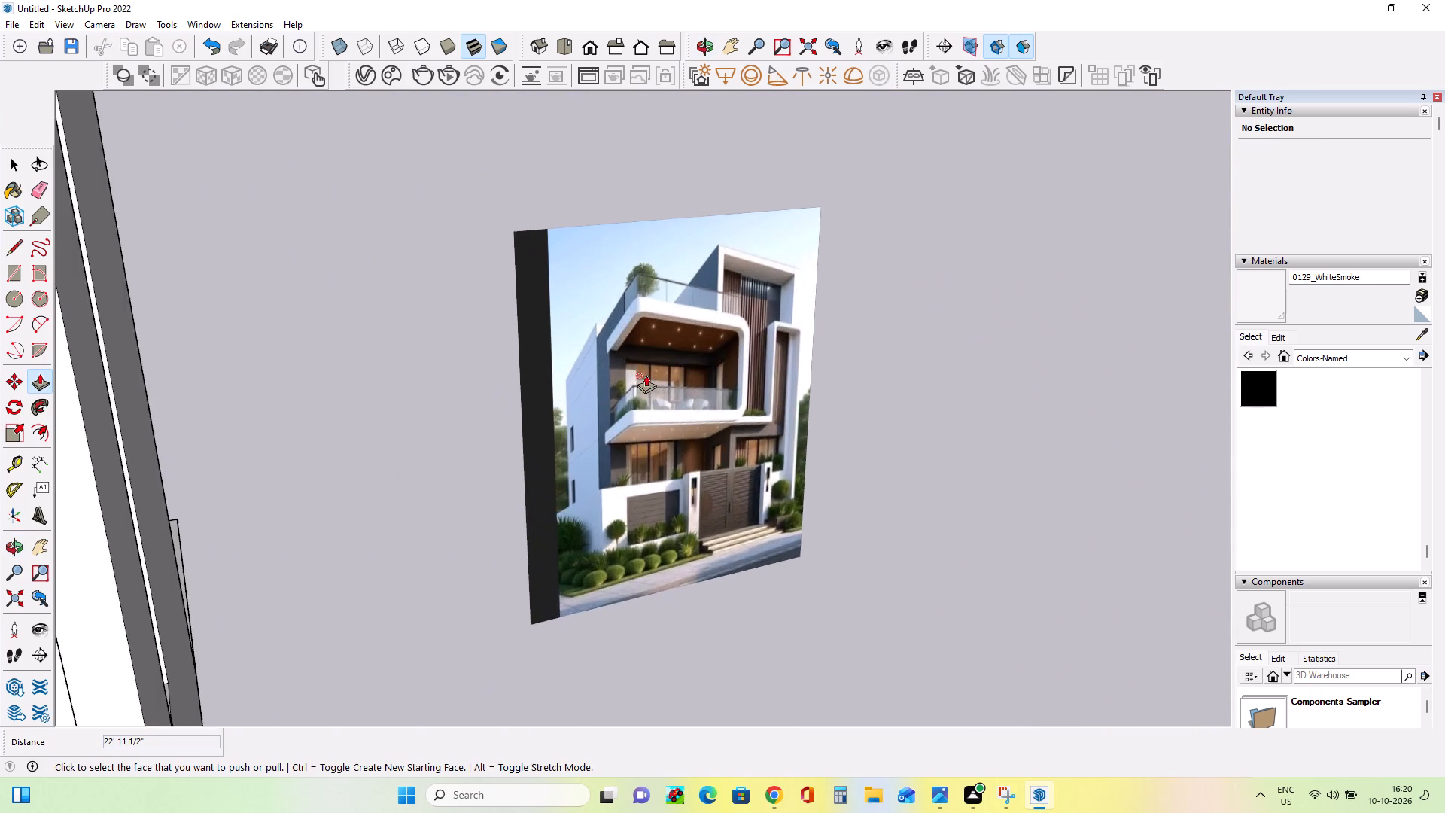
scroll(646, 373, "up", 6)
scroll(646, 373, "down", 5)
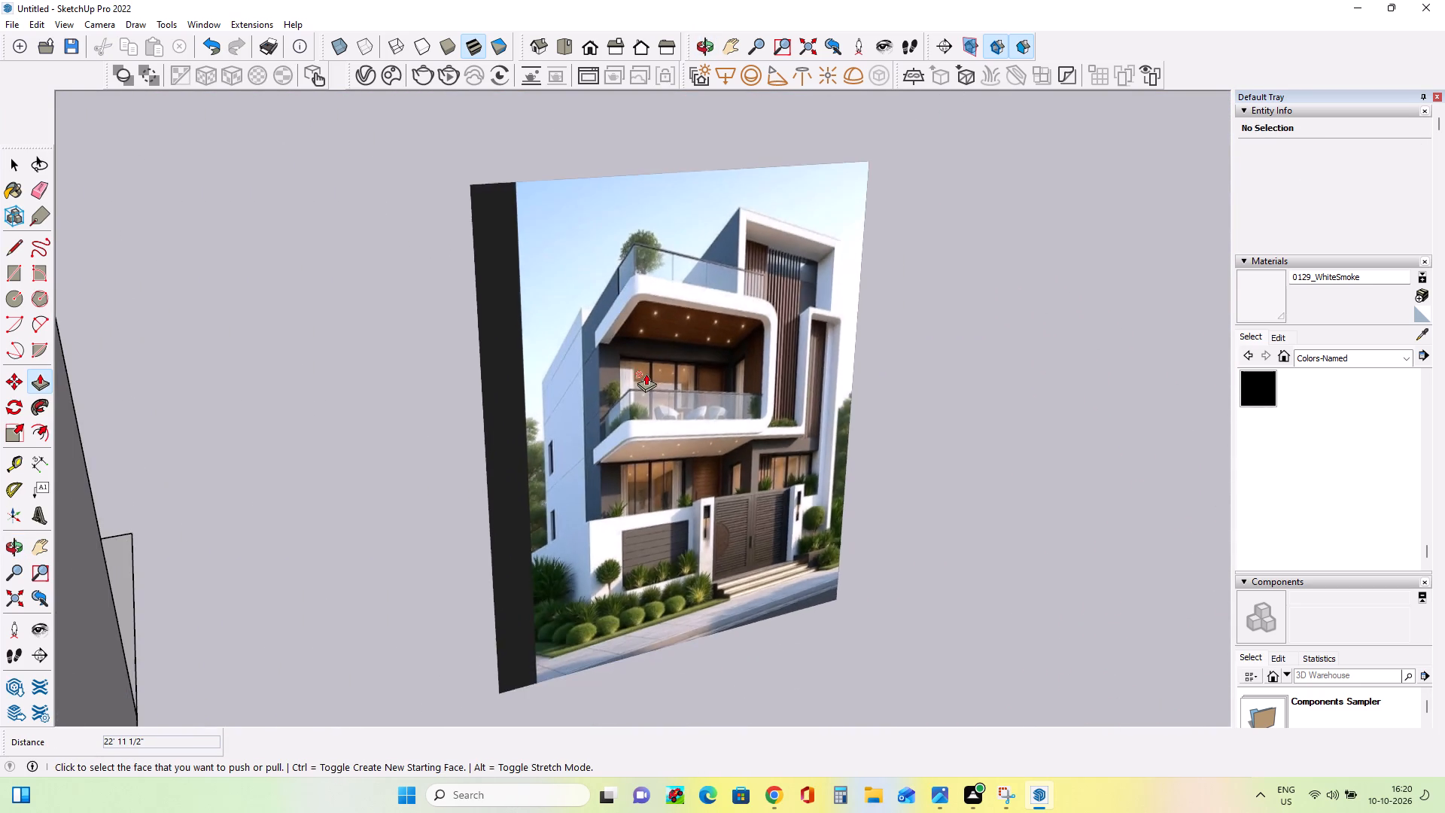
scroll(646, 373, "down", 20)
Push/Pull the side block's roof up about 1' 5 3/16" to the level of the extended slab's top.
middle_click_drag(337, 285, 735, 187)
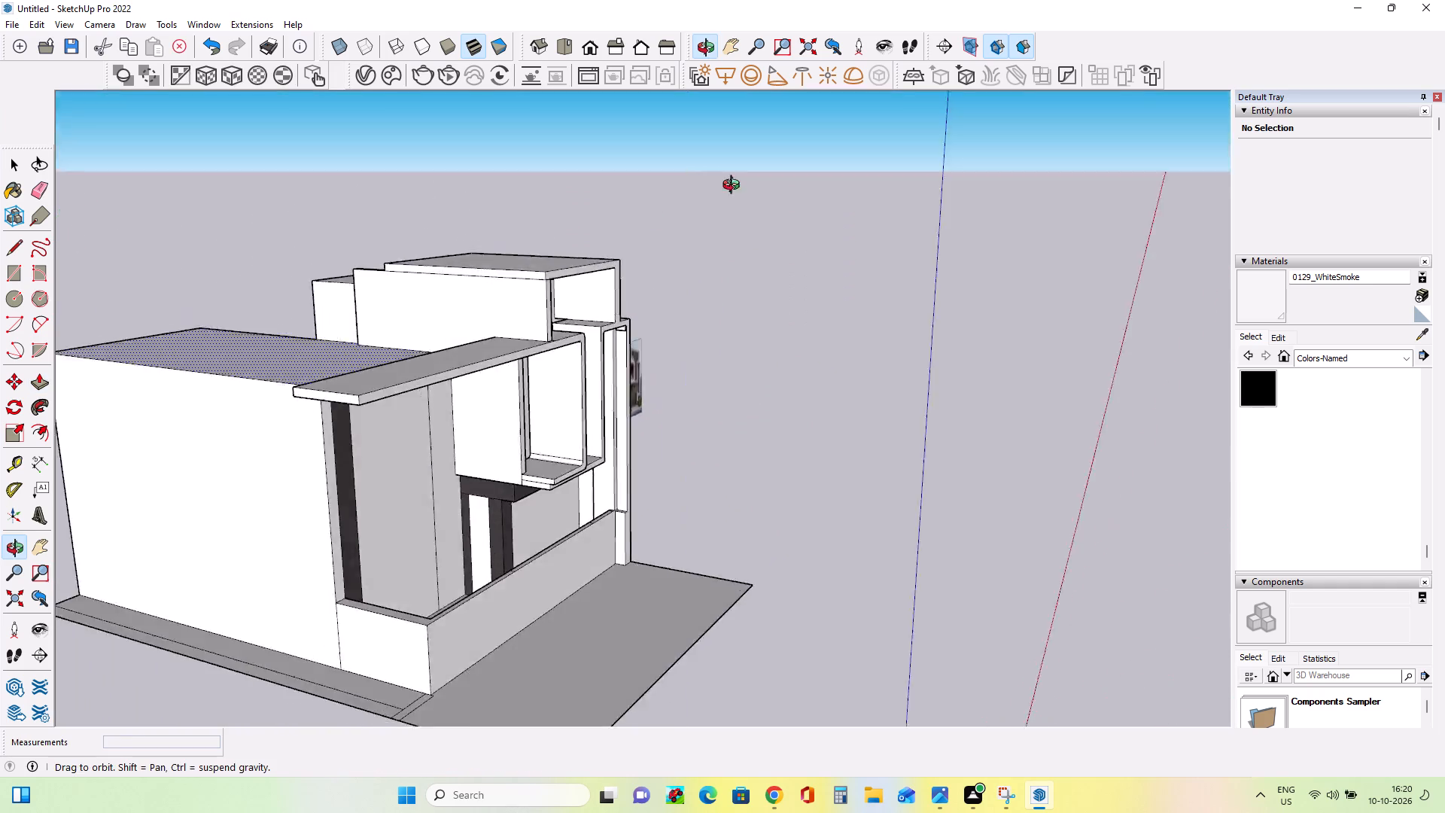
middle_click_drag(735, 187, 805, 161)
middle_click_drag(525, 380, 567, 434)
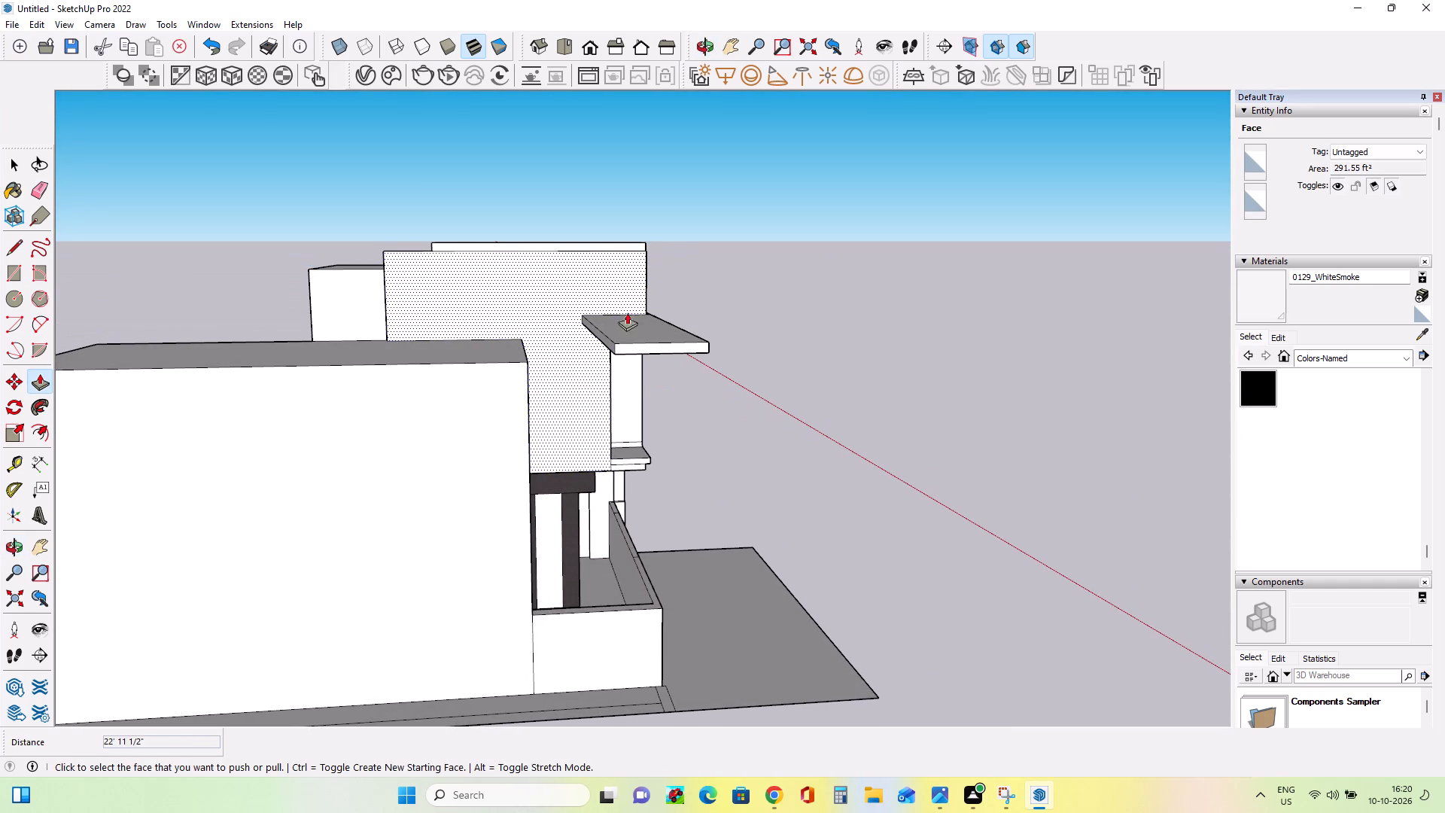
middle_click_drag(627, 312, 627, 340)
left_click(485, 363)
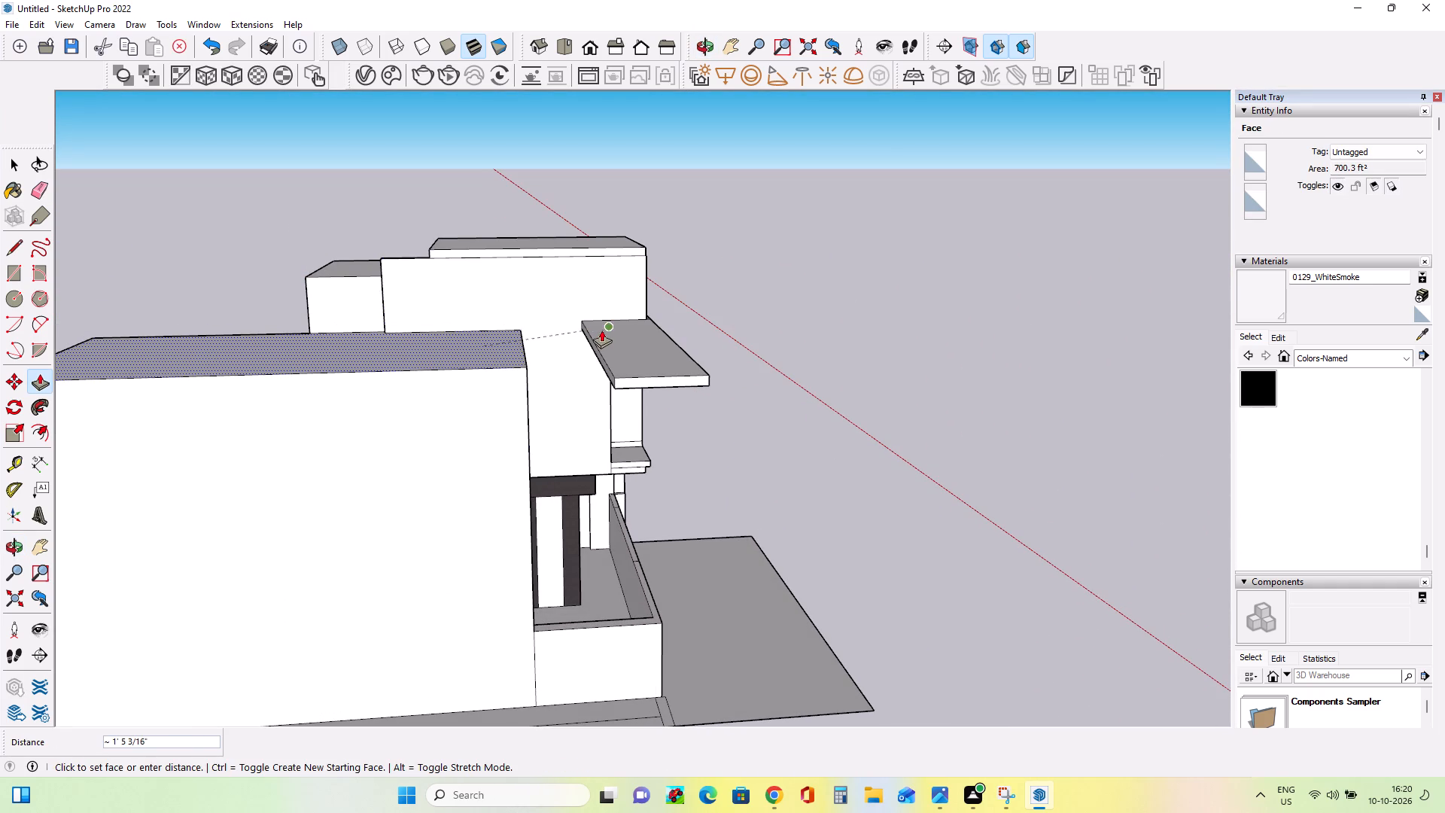
left_click(601, 330)
Pull the side block's recessed front wall forward about 3' 4 15/16" beneath the extended slab.
middle_click_drag(622, 390, 437, 432)
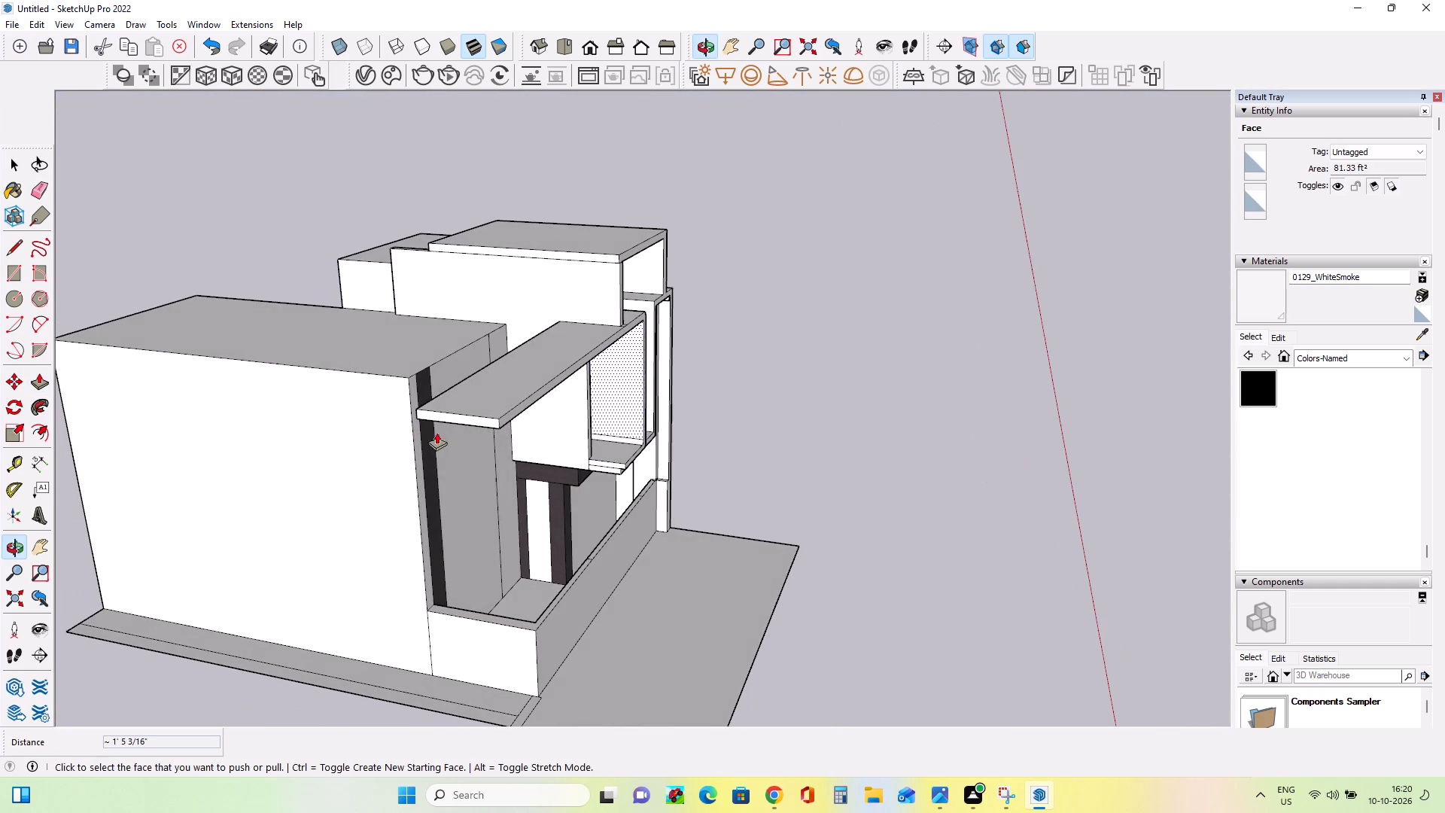
left_click(455, 377)
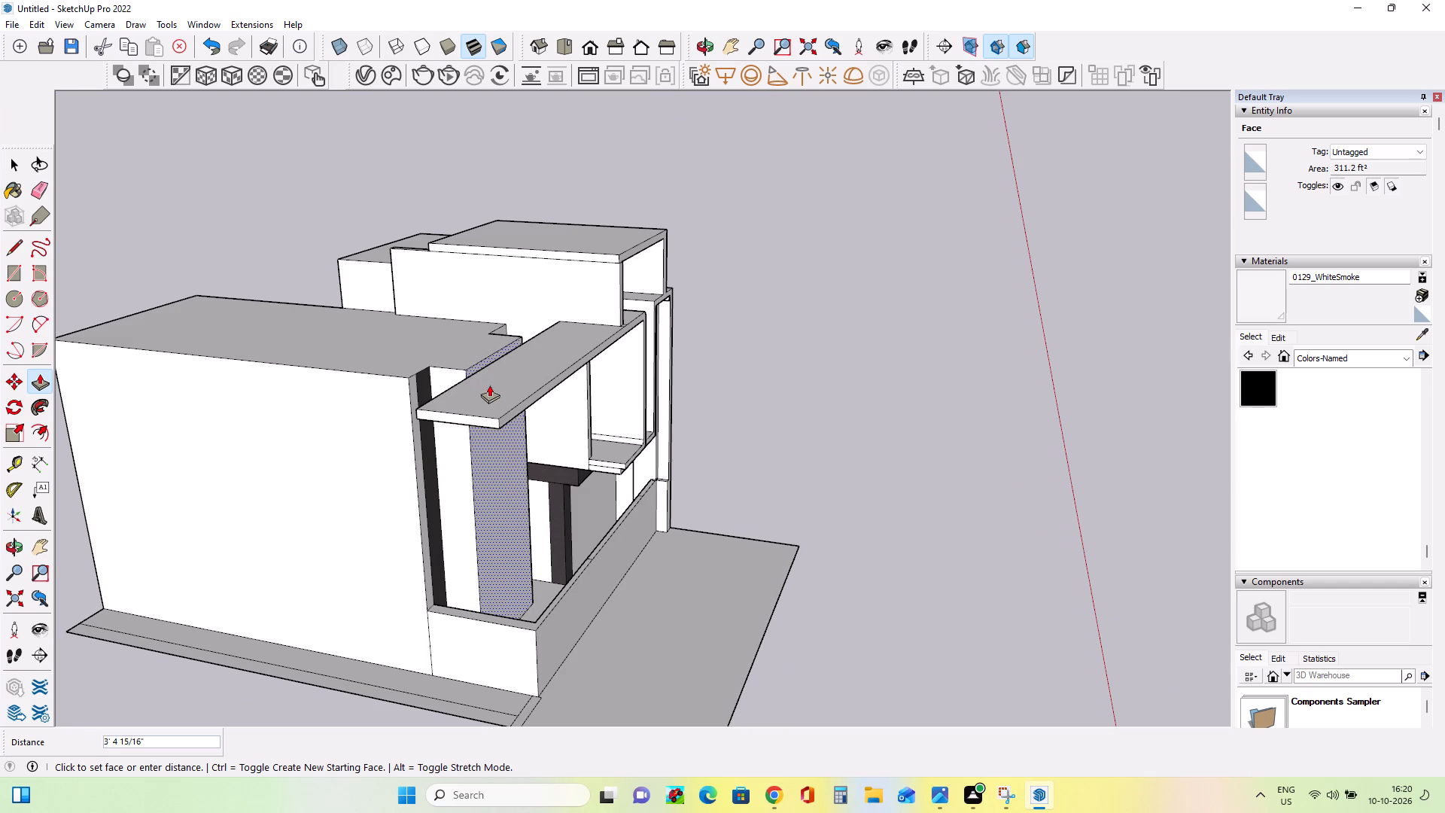
left_click(489, 385)
Pull the narrow recessed wall strip beside the projecting frame forward, flush with the side block's front wall.
middle_click_drag(583, 367, 477, 426)
scroll(479, 417, "down", 1)
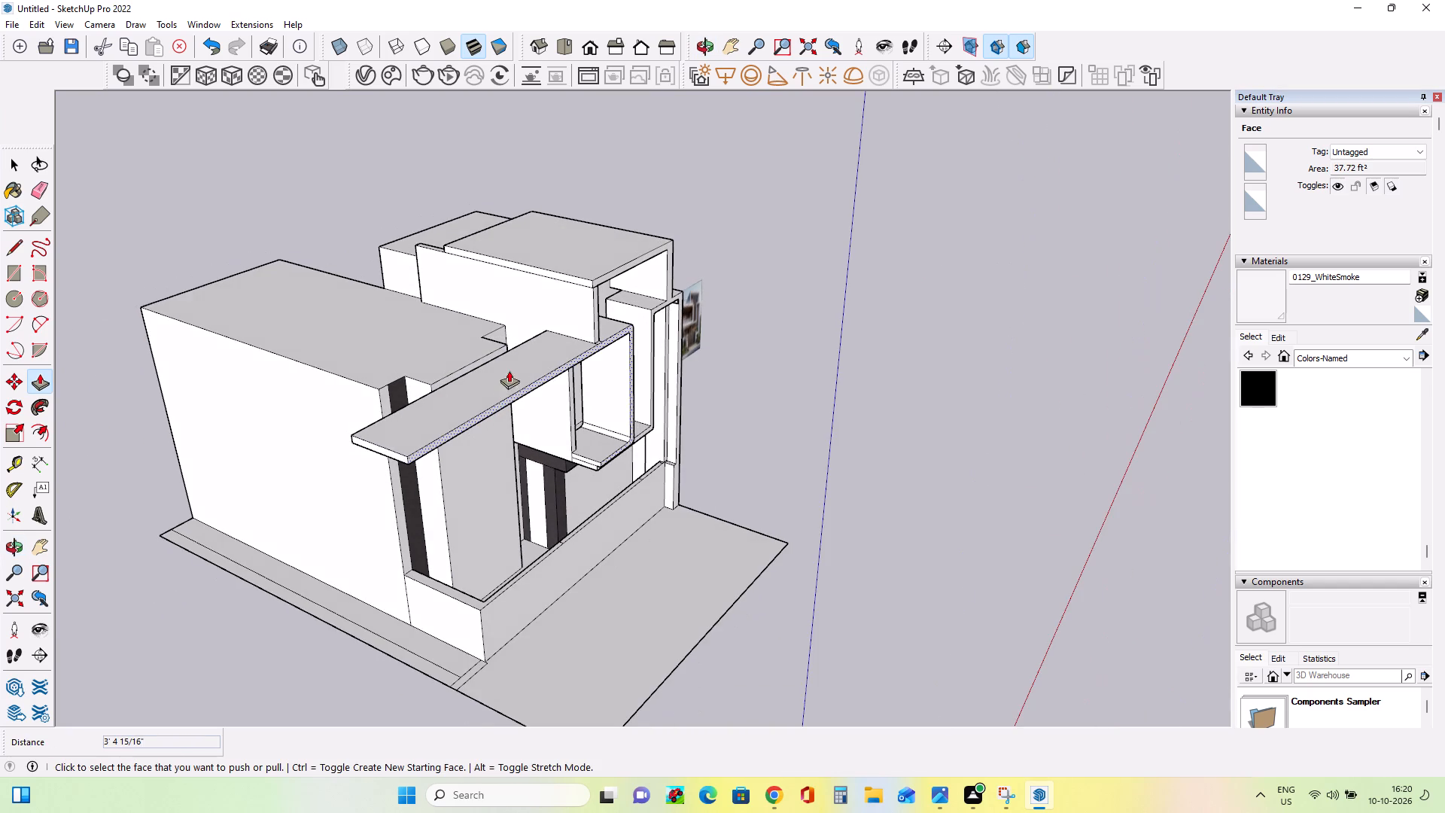
scroll(526, 347, "up", 4)
middle_click_drag(526, 347, 443, 394)
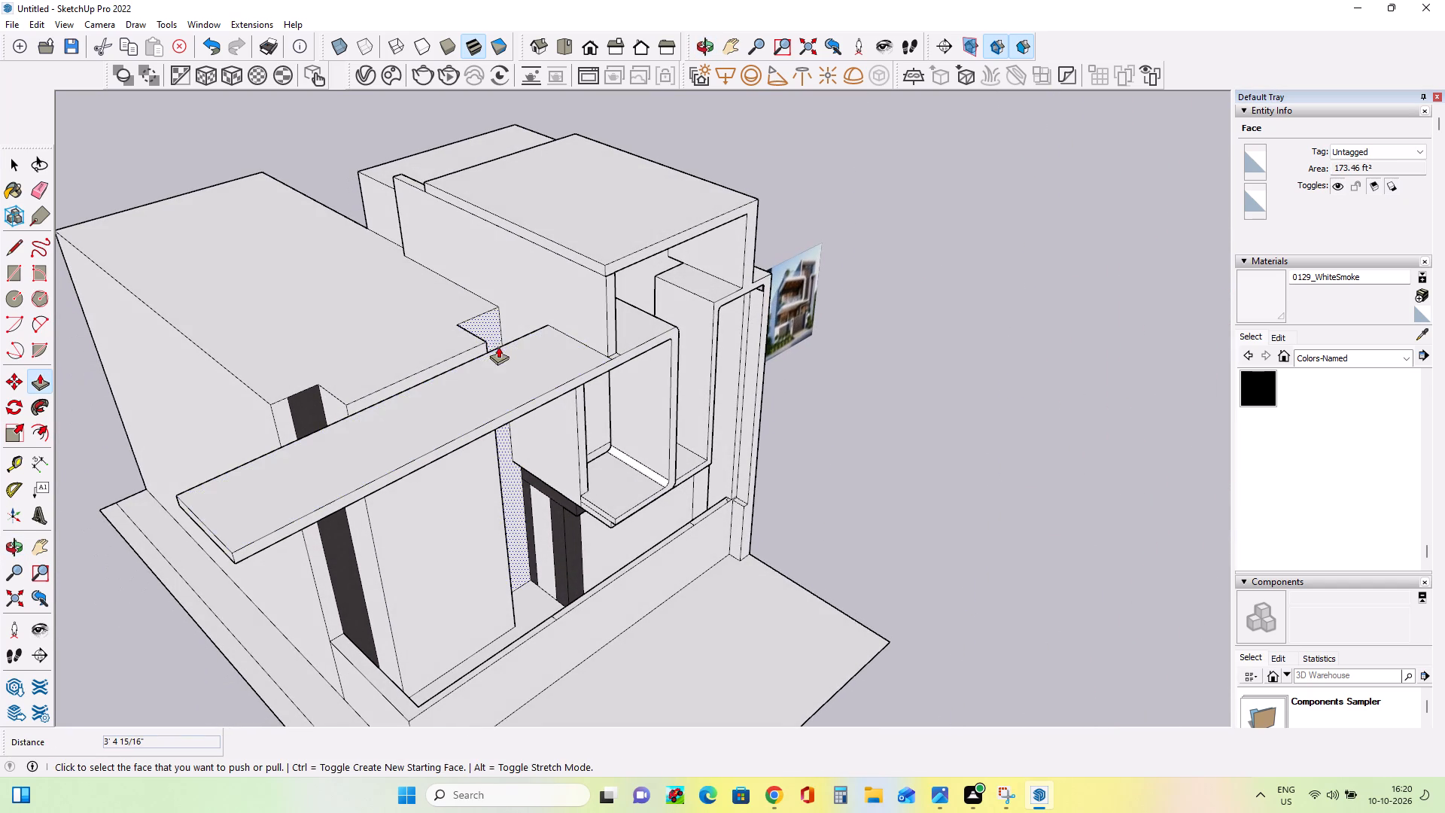
left_click(493, 332)
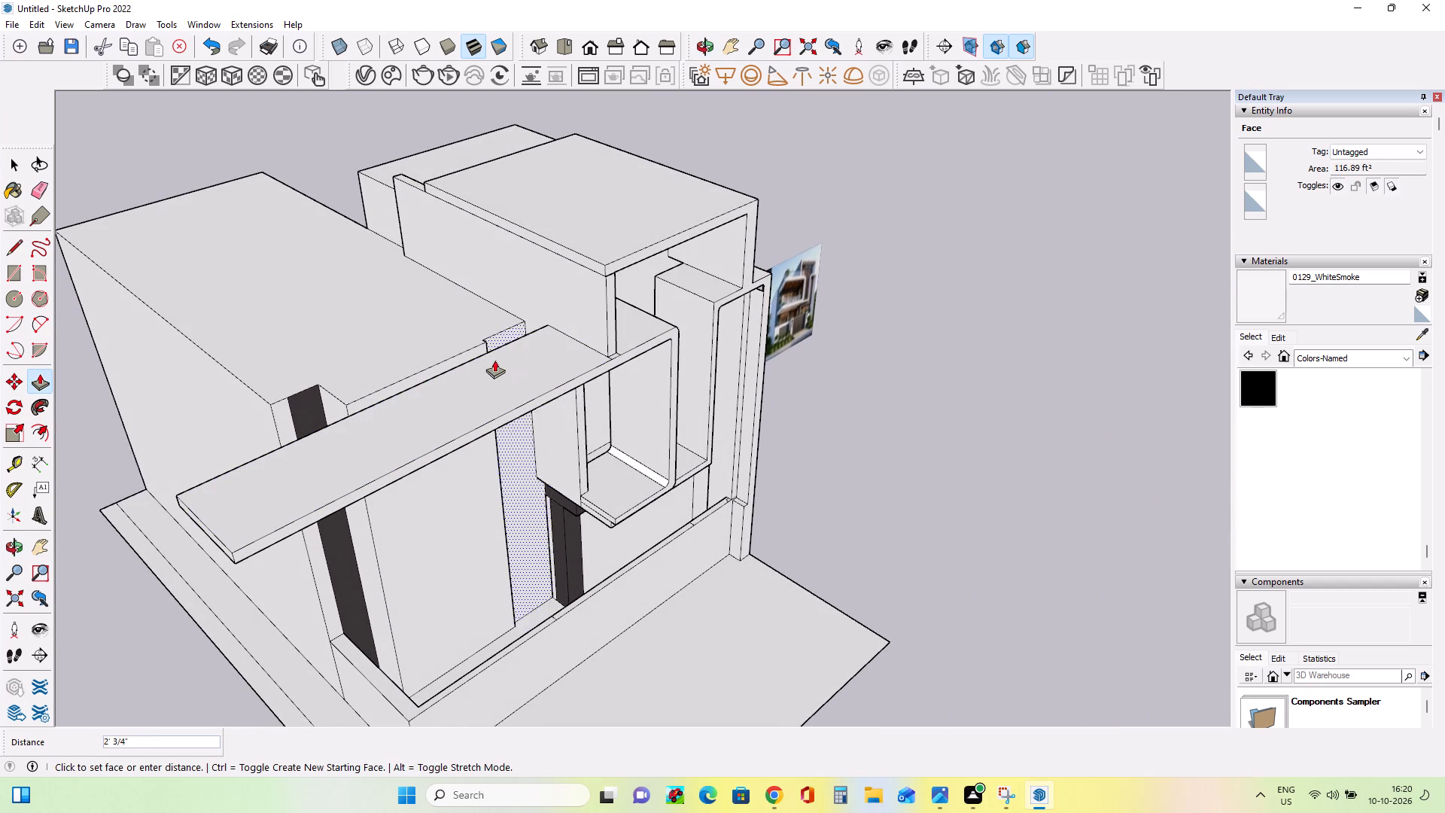
left_click(470, 353)
Pull the dark vertical strip forward about 3' 4 15/16", flush with the side block's front wall.
middle_click_drag(510, 376, 567, 354)
left_click(333, 422)
left_click(374, 408)
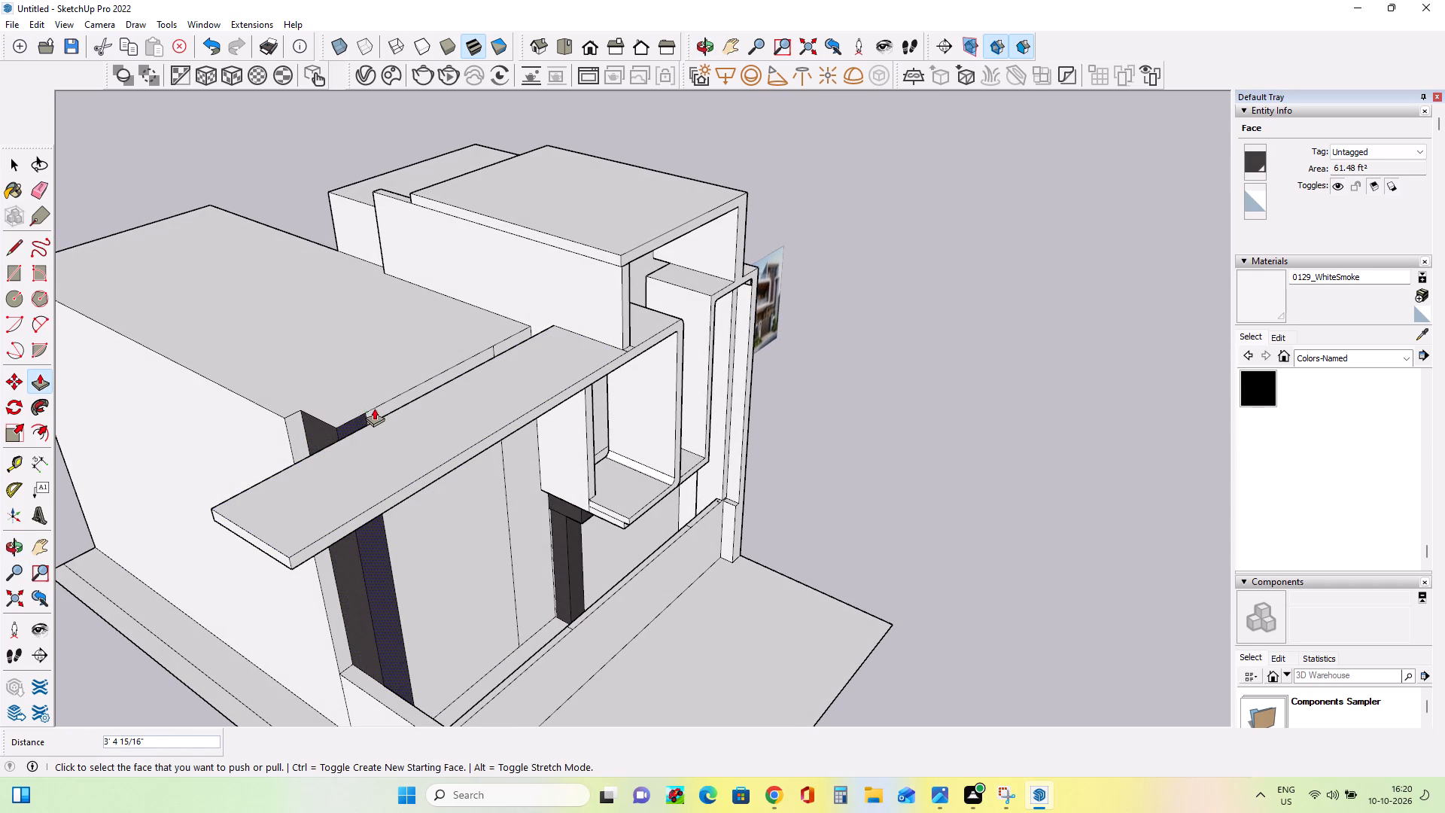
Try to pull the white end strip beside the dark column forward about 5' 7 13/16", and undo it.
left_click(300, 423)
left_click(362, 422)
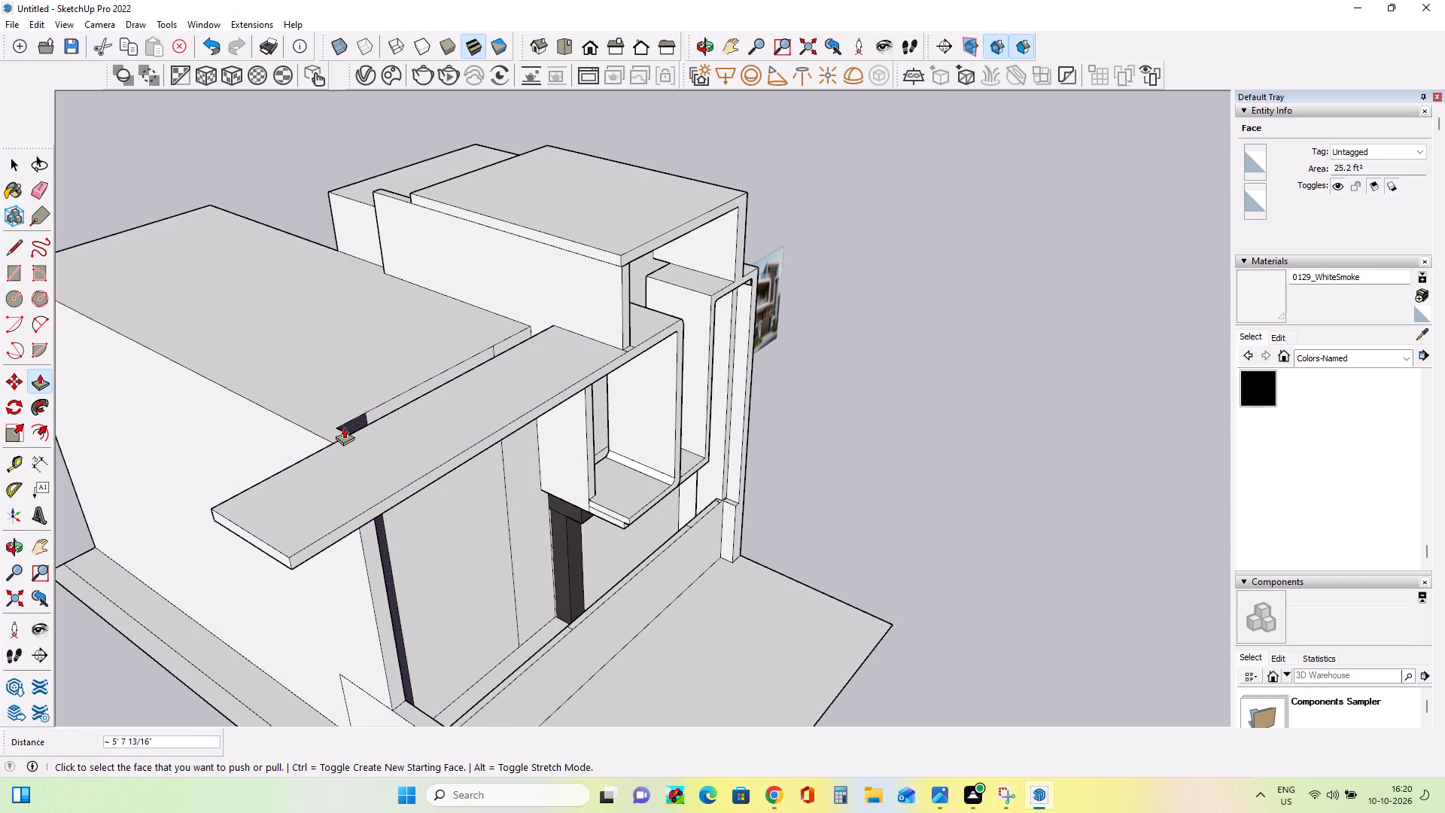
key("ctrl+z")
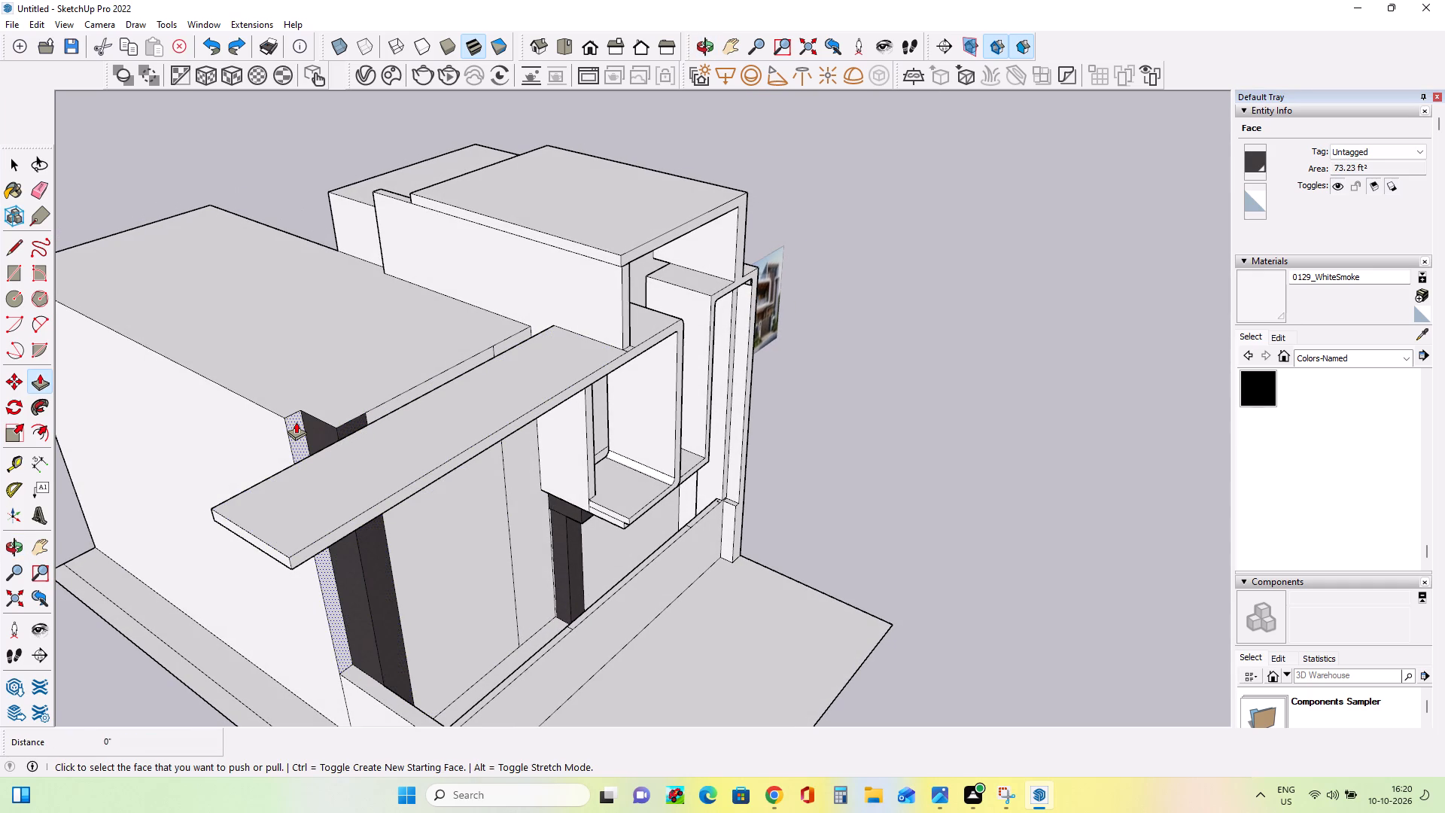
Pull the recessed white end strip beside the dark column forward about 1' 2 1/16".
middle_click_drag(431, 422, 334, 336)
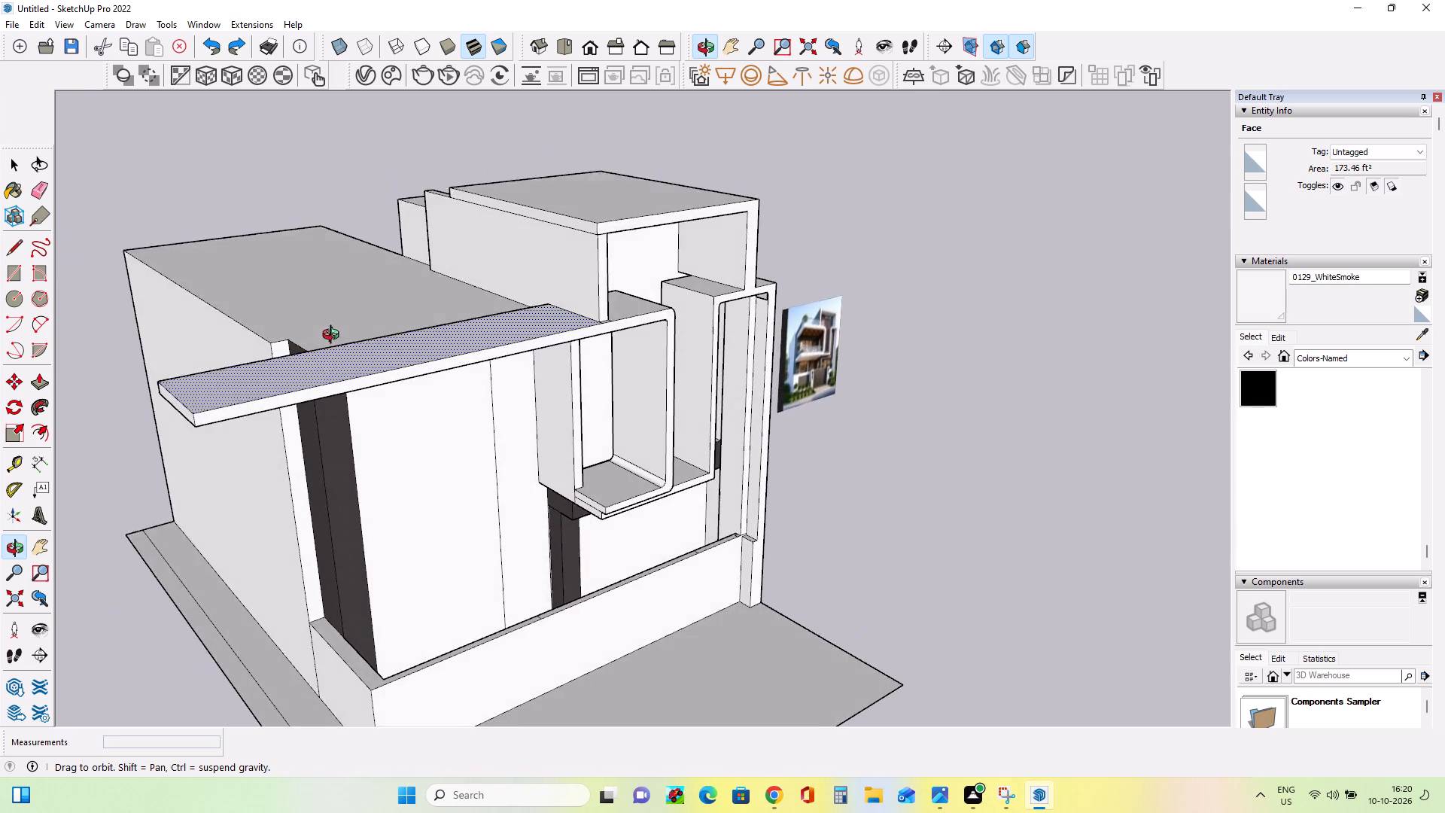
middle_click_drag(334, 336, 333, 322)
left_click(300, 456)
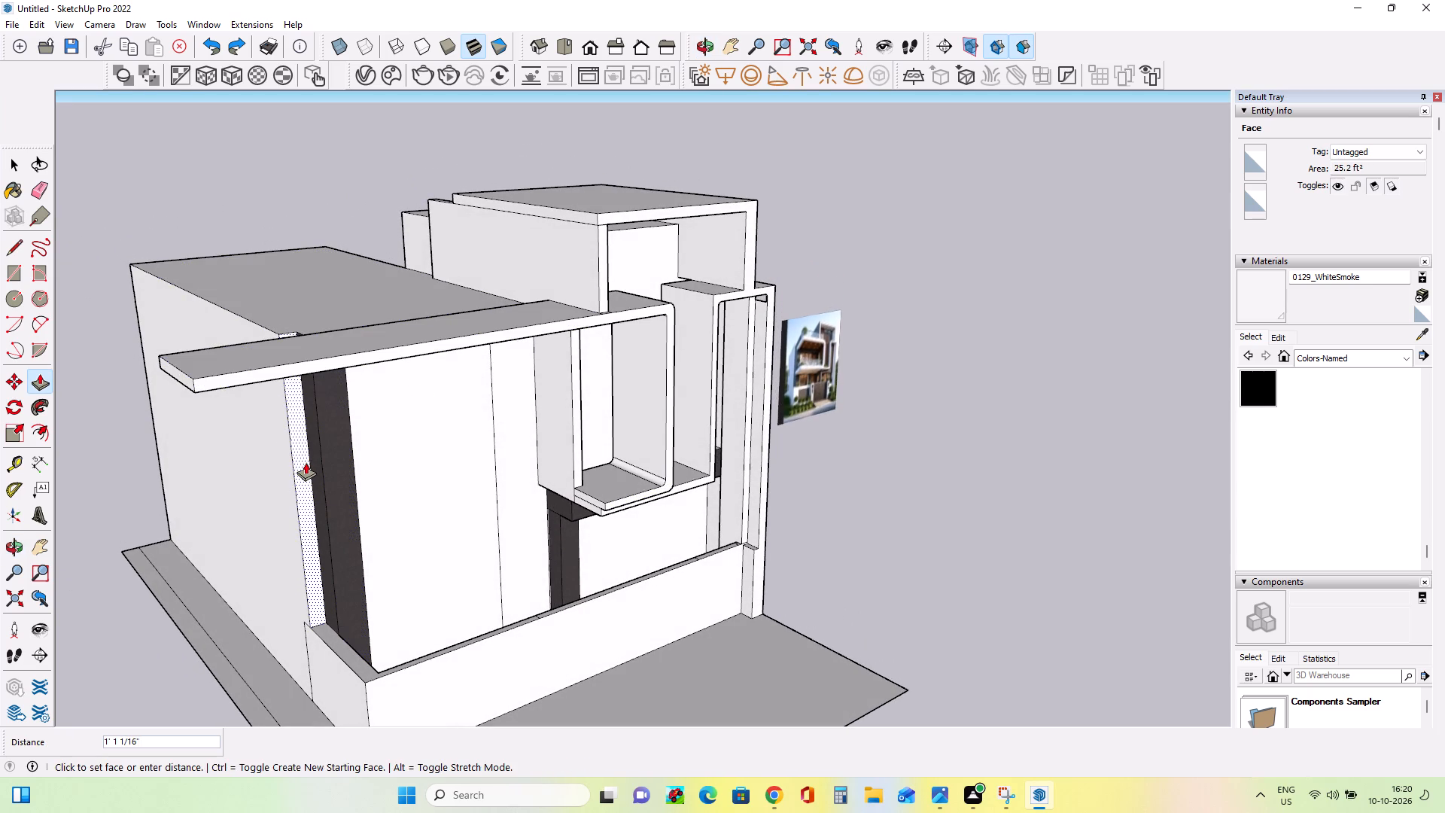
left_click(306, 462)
Examine the side block's front walls and the slab above from several angles against the reference image.
middle_click_drag(310, 428, 408, 380)
middle_click_drag(556, 413, 510, 422)
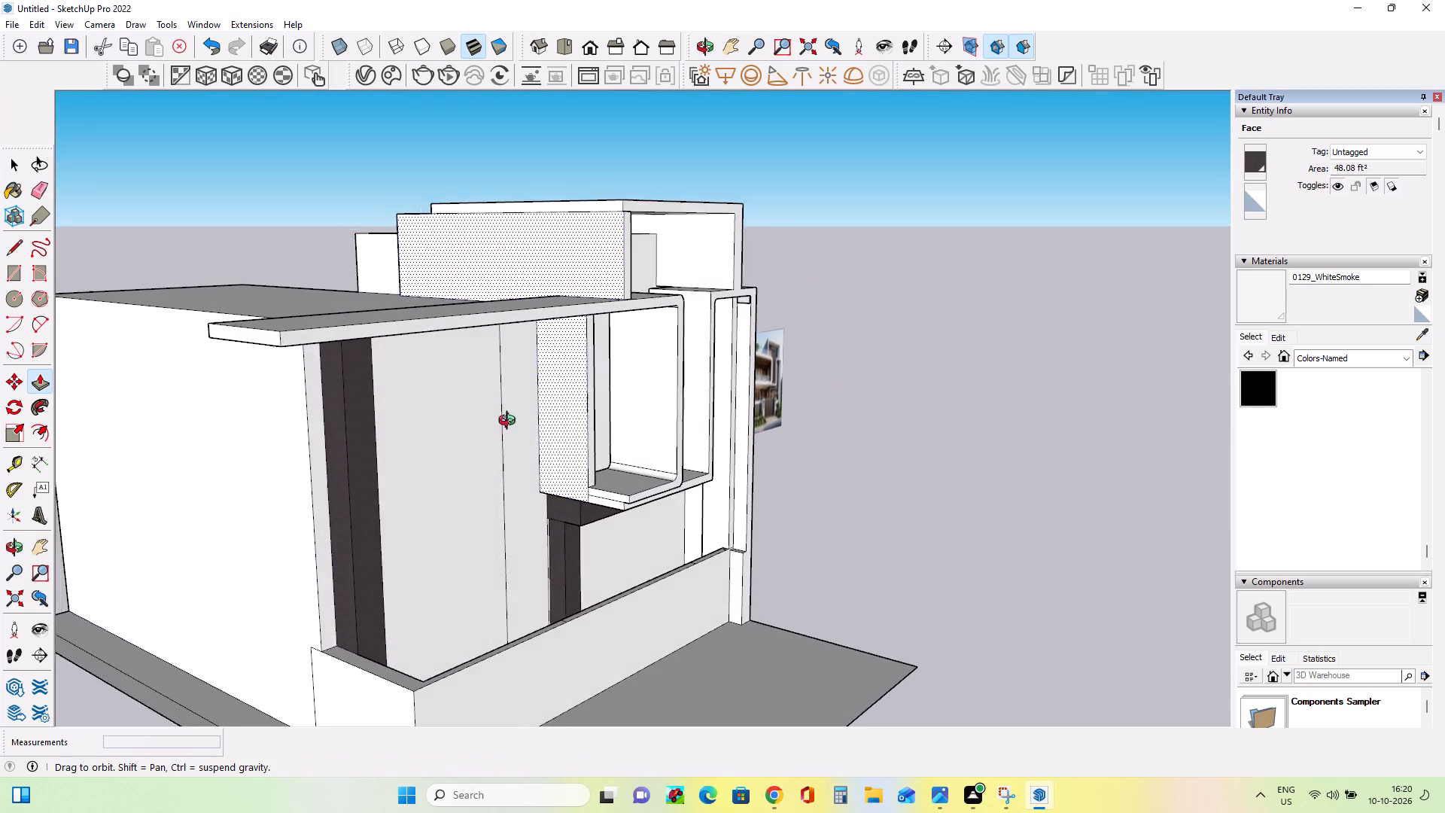
middle_click_drag(510, 422, 297, 480)
middle_click_drag(570, 501, 695, 416)
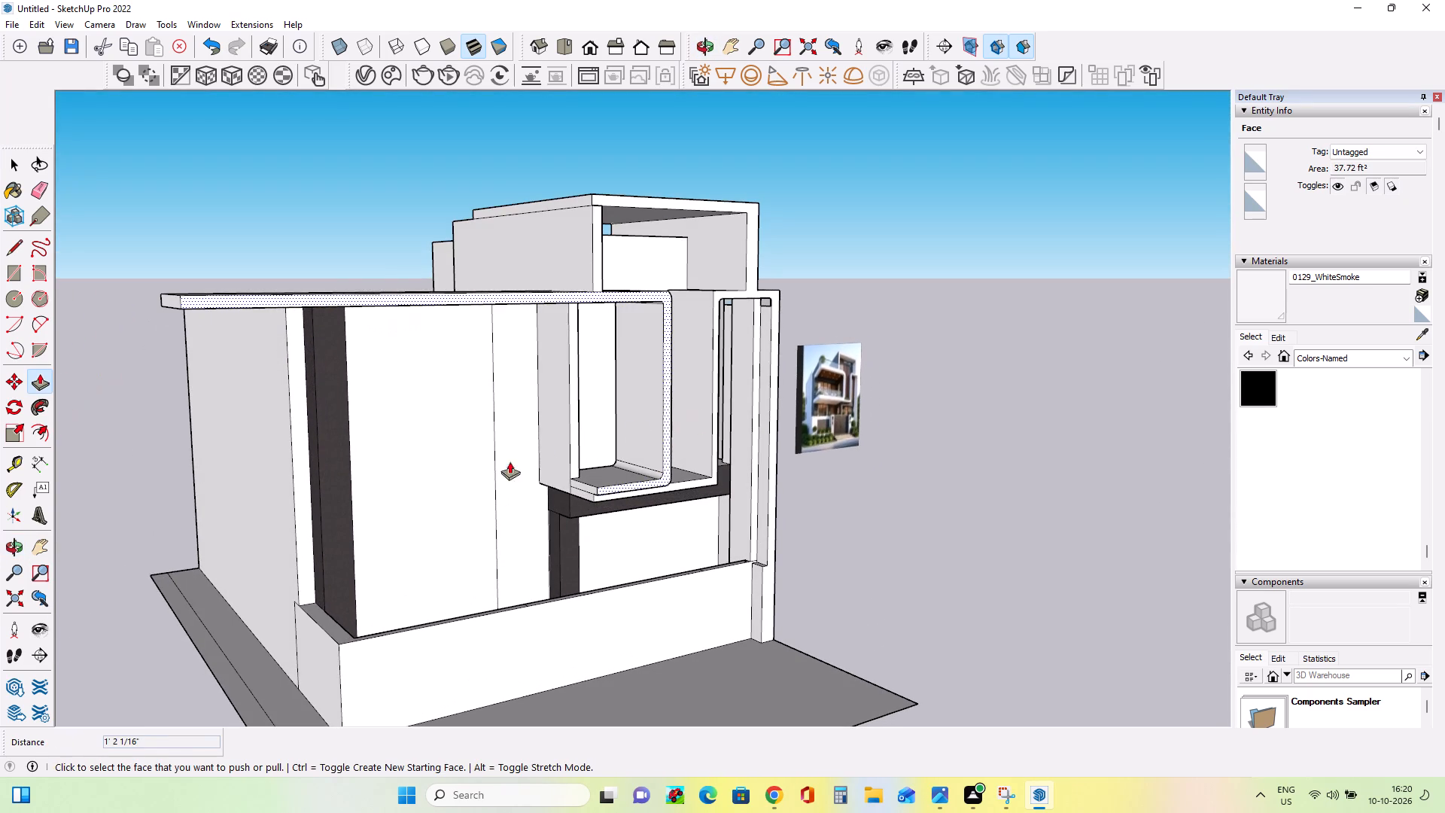
scroll(775, 422, "up", 4)
scroll(943, 408, "up", 8)
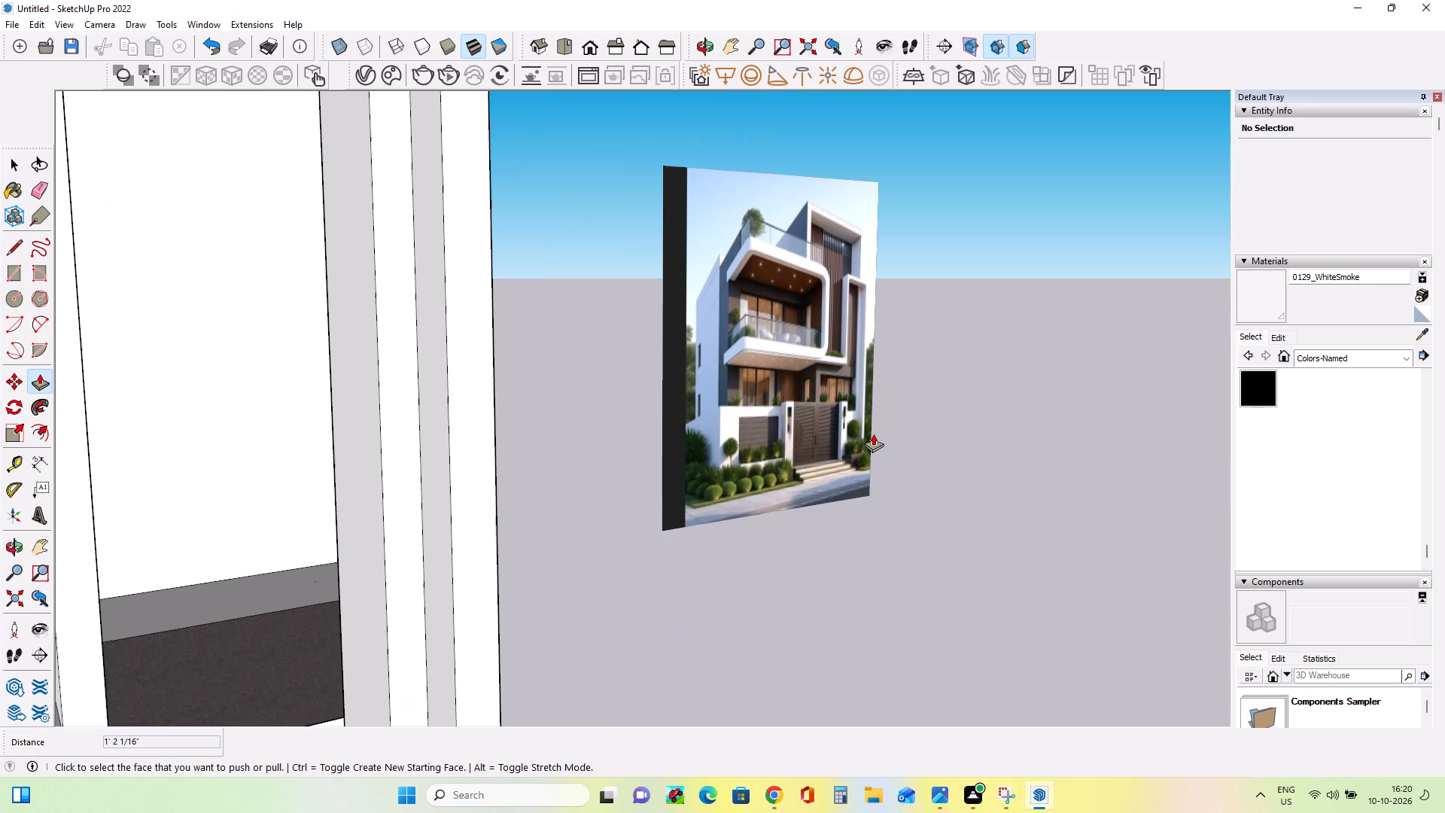
scroll(873, 434, "down", 13)
middle_click_drag(869, 461, 869, 471)
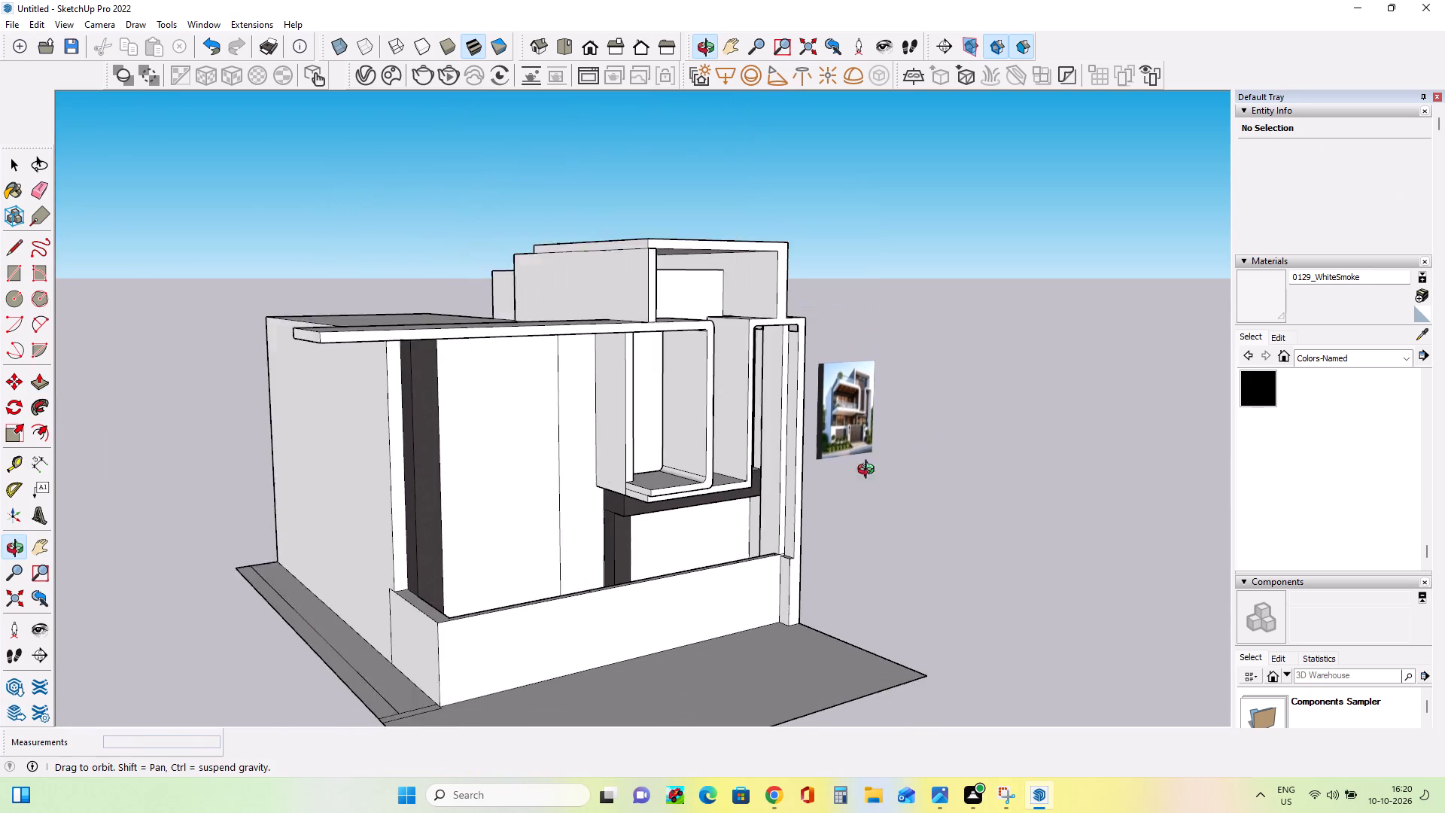
middle_click_drag(869, 471, 834, 497)
middle_click_drag(609, 534, 638, 531)
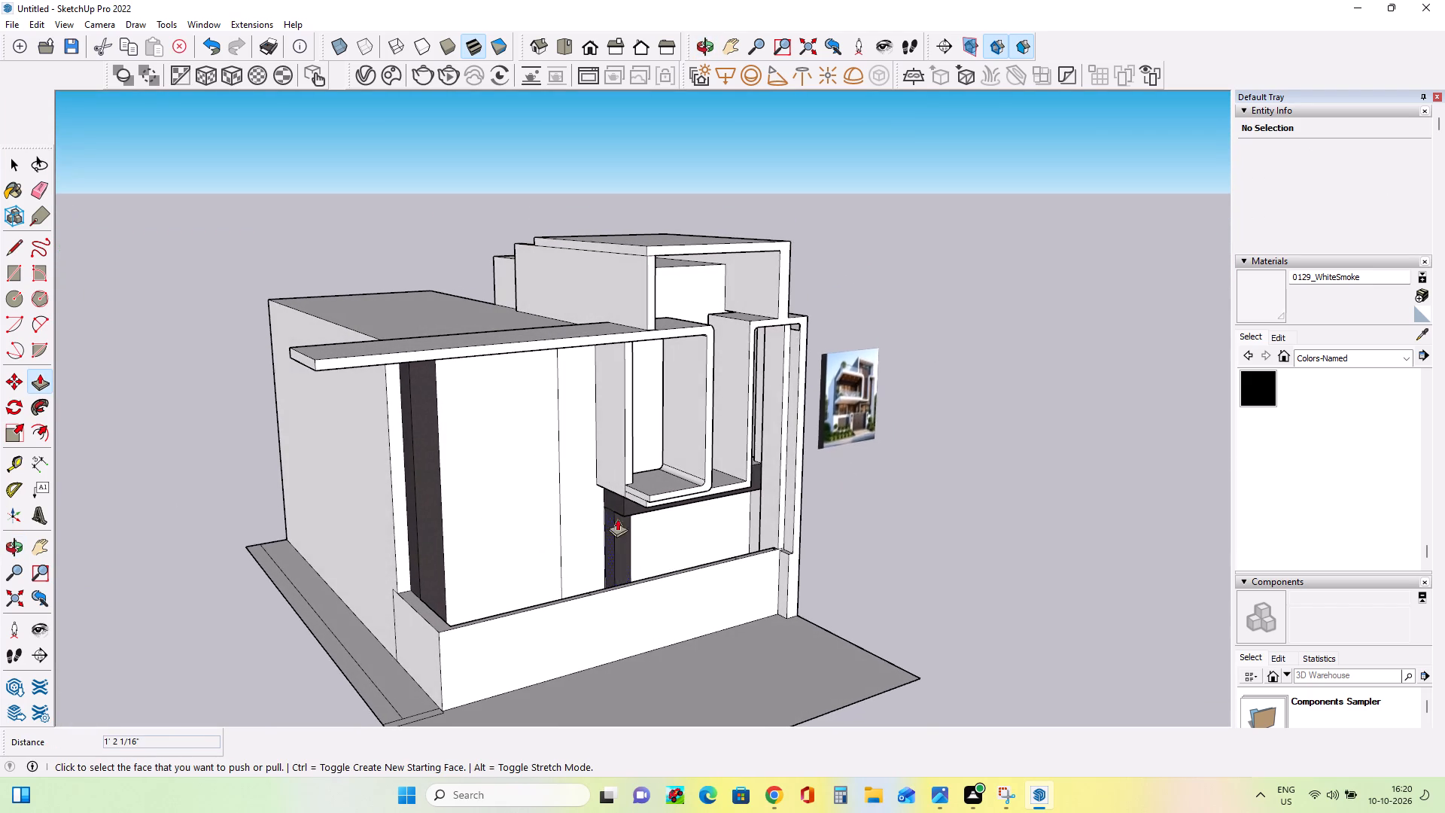
middle_click_drag(494, 427, 857, 478)
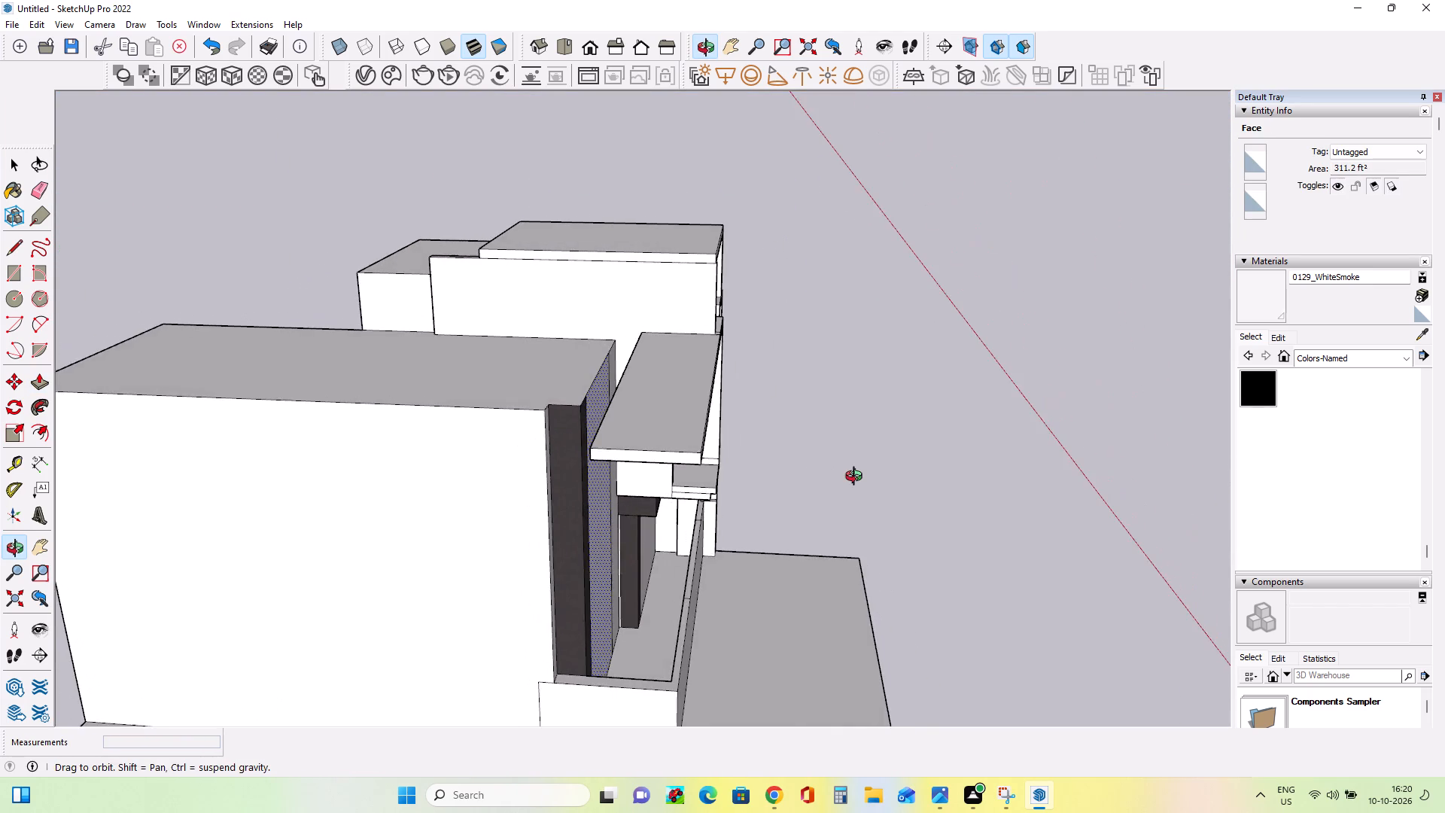
middle_click_drag(857, 478, 768, 444)
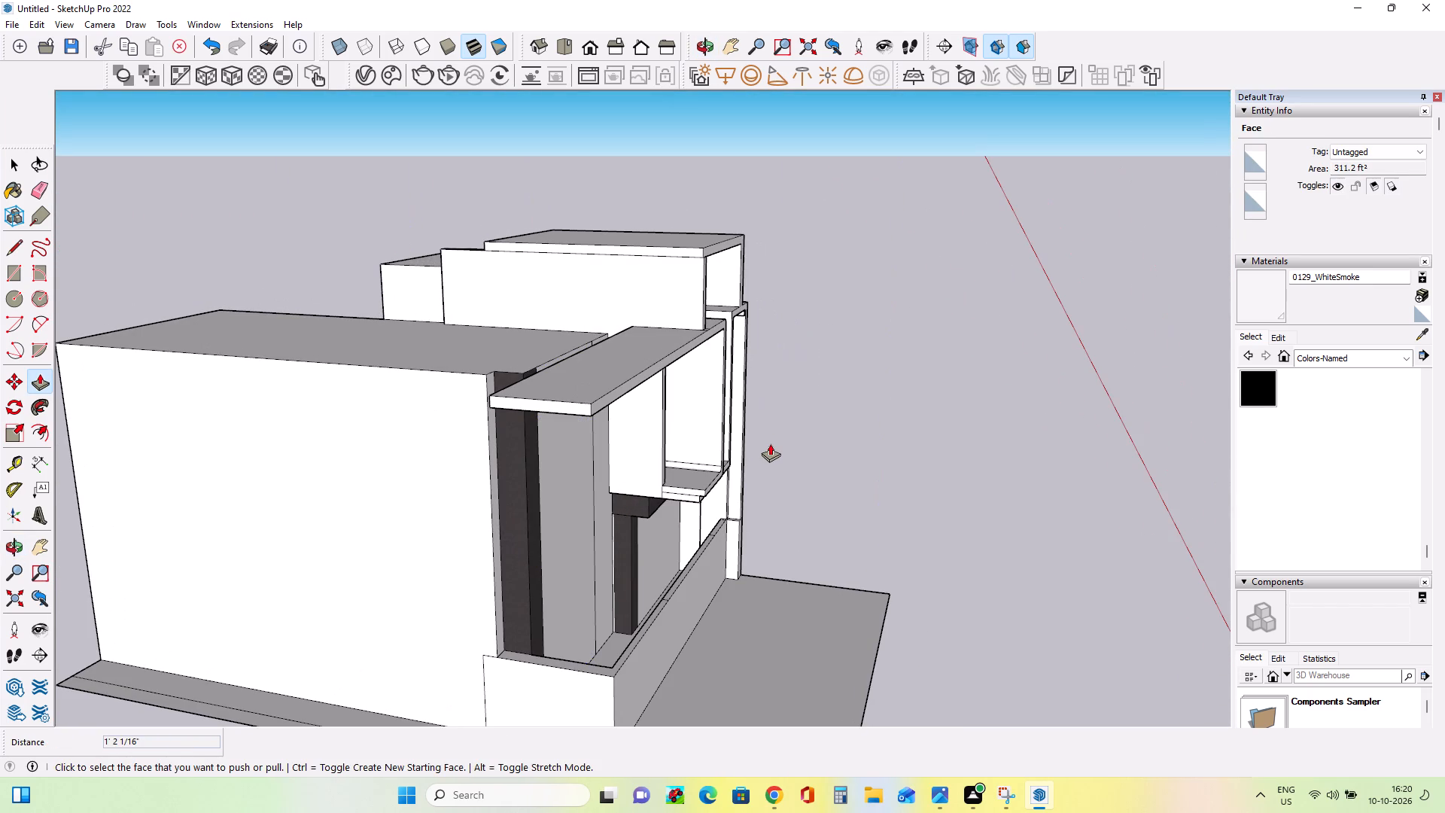
Undo the recent forward pulls of the white end strip, dark strip and side block front walls.
key("ctrl+z")
key("ctrl+z")
key("ctrl+z")
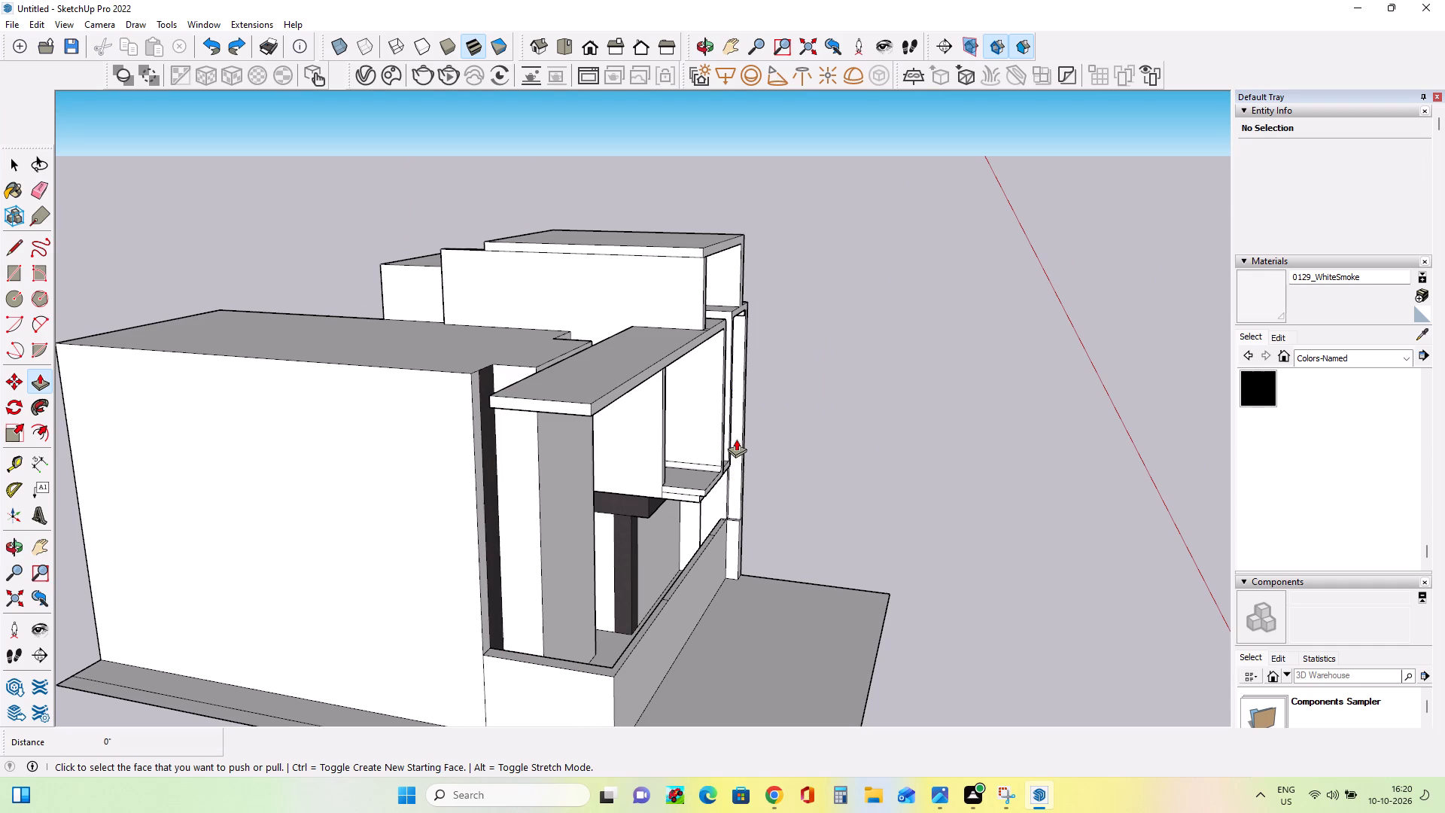
key("ctrl+z")
Extend the top slab's rear edge back toward the side block in two pulls, about 2' 7" and 2' 1".
middle_click_drag(567, 443, 906, 509)
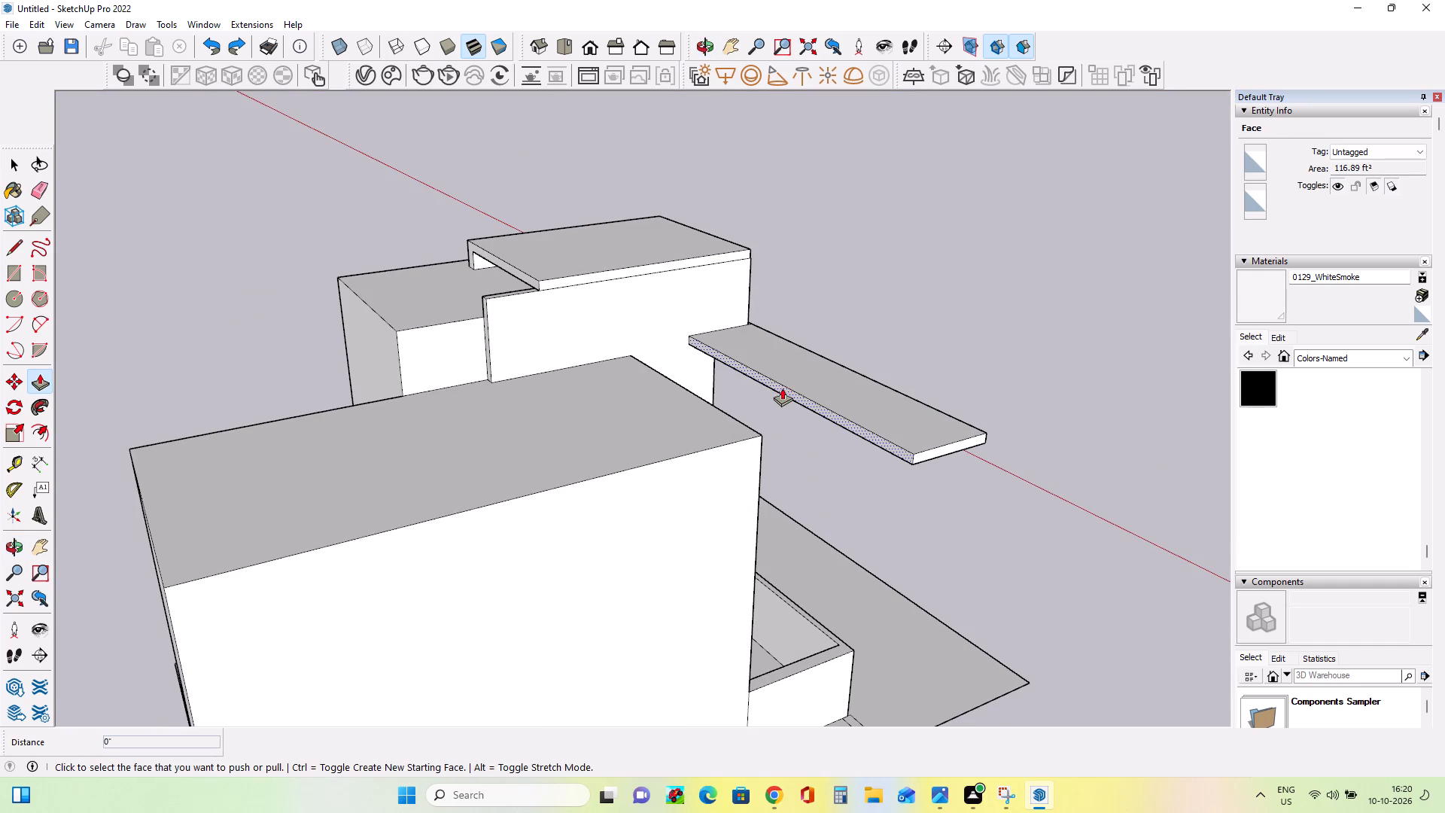
left_click(783, 390)
left_click(756, 404)
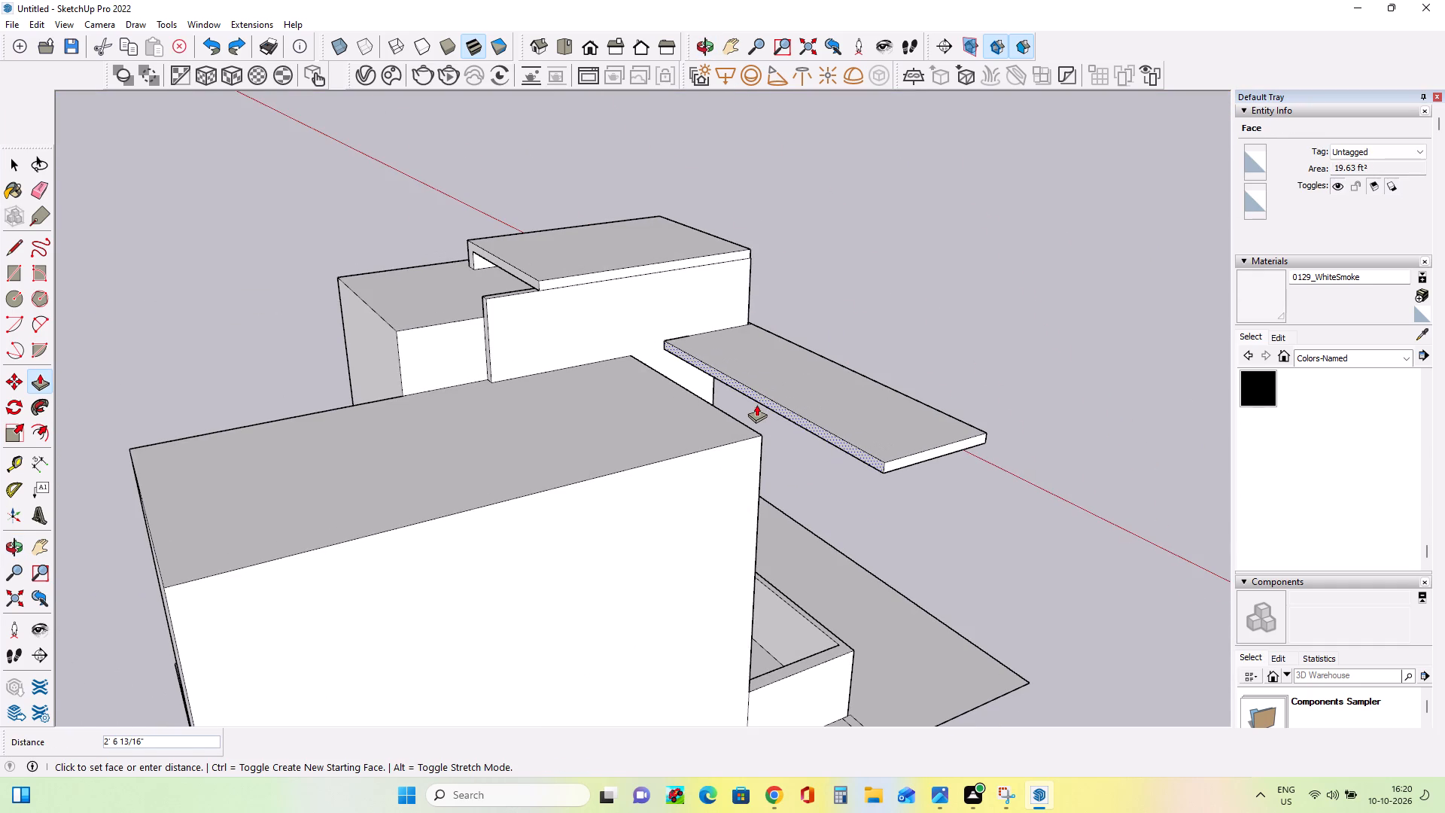
middle_click_drag(987, 424, 589, 449)
middle_click_drag(622, 437, 542, 453)
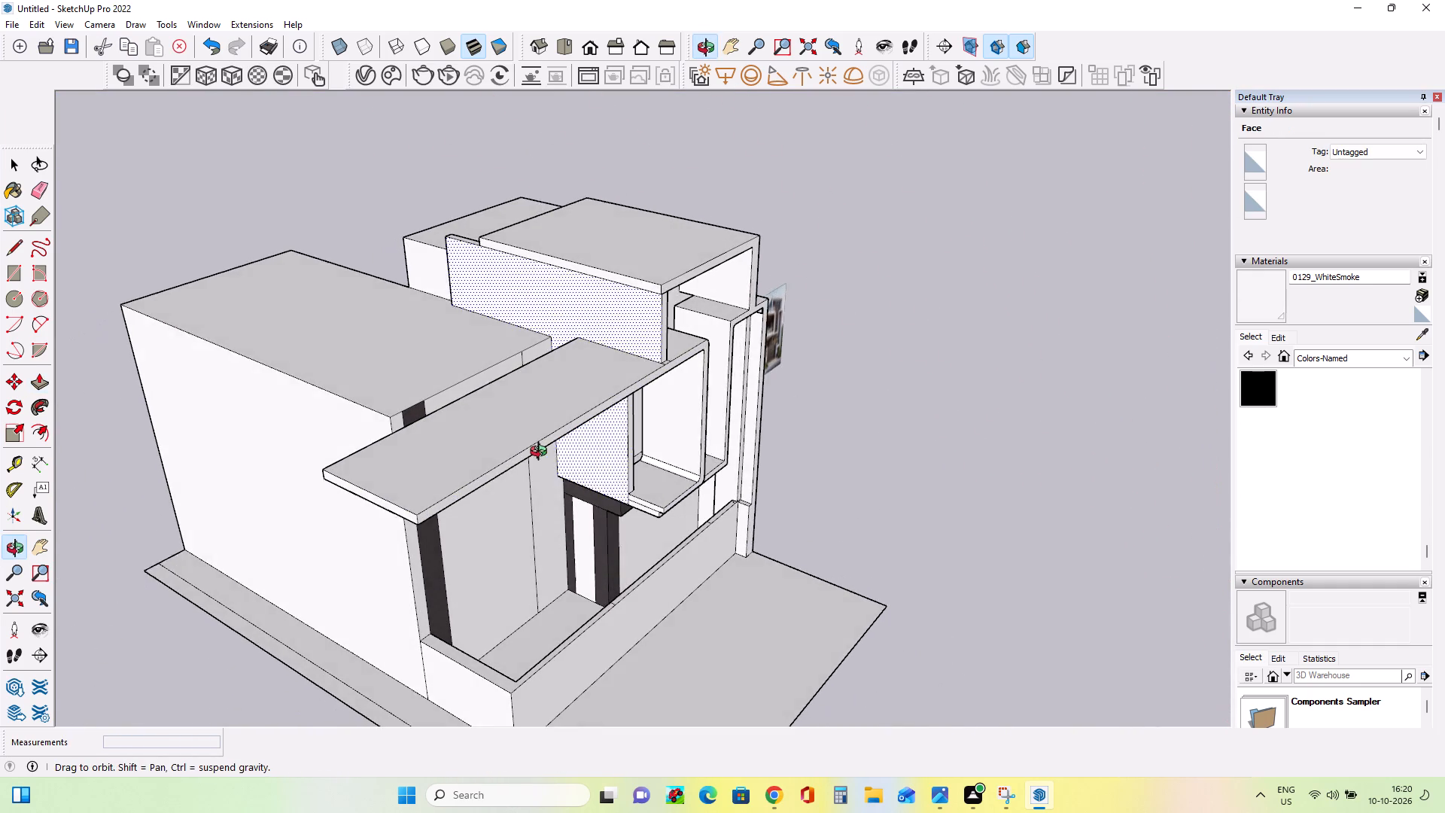
middle_click_drag(542, 453, 537, 455)
middle_click_drag(476, 461, 522, 425)
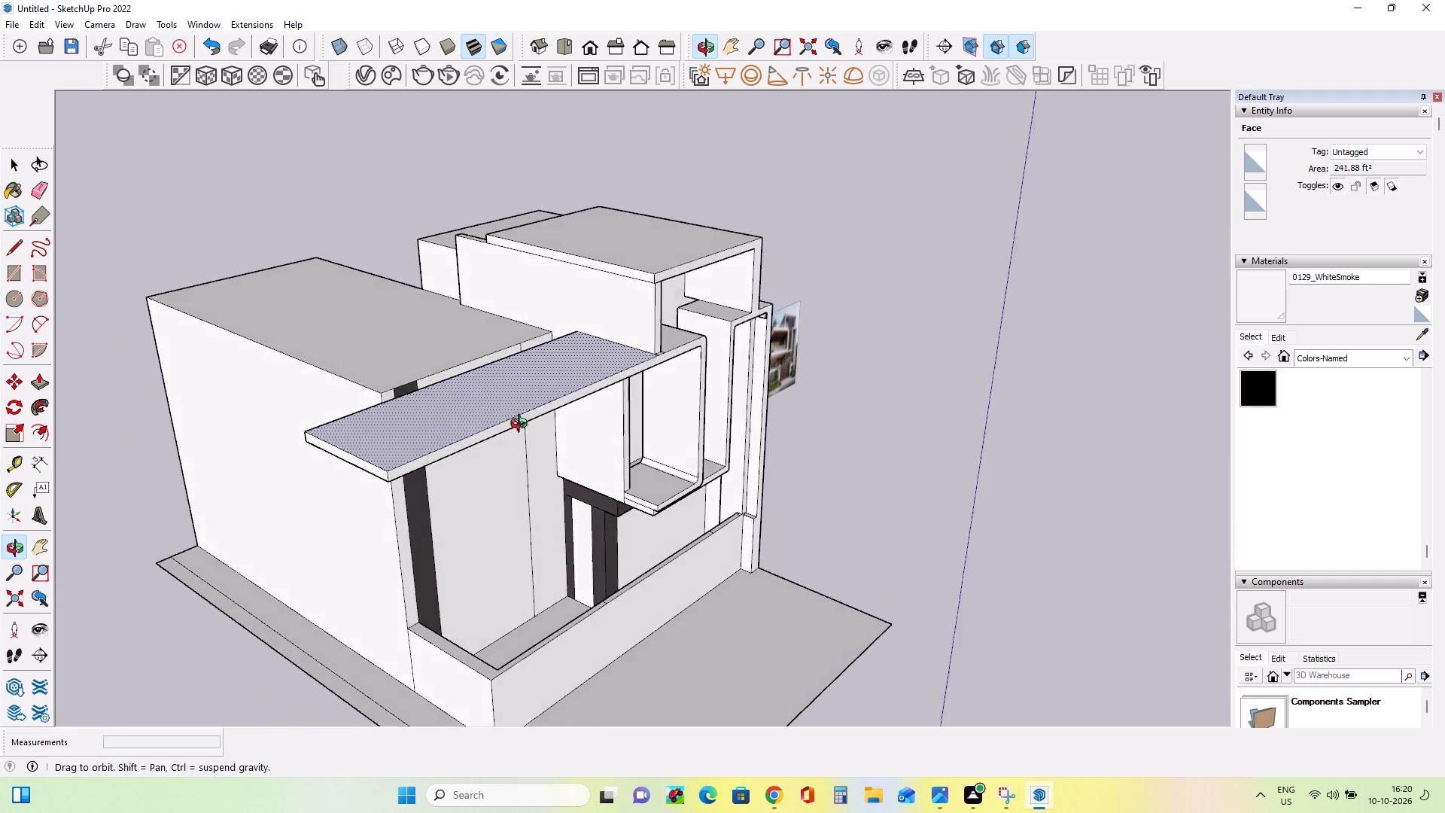
middle_click_drag(522, 425, 860, 403)
left_click(710, 433)
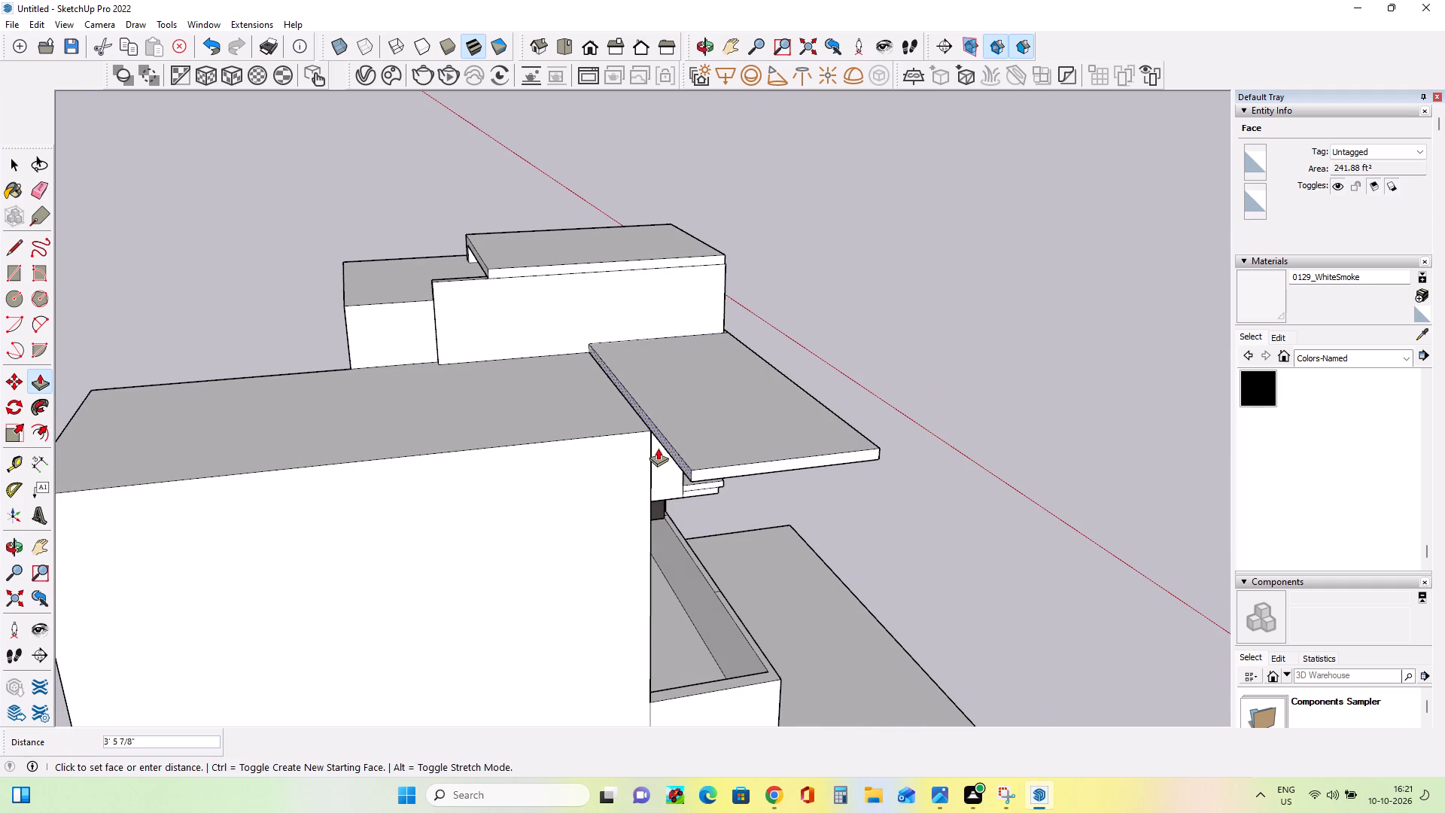
left_click(680, 445)
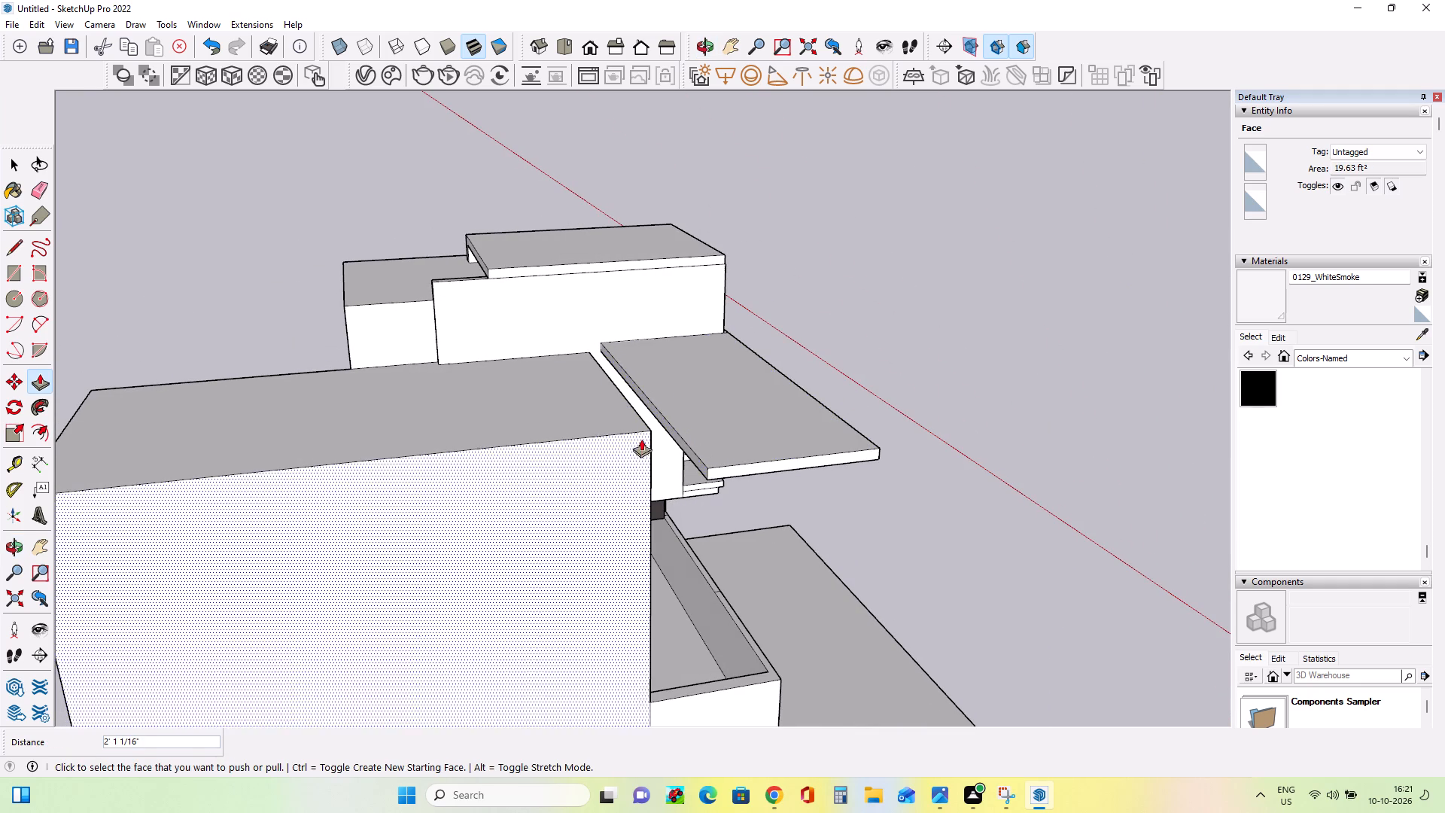
Raise the side block's roof to the level of the extended slab's top face.
left_click(634, 419)
left_click(677, 406)
Extend the top slab's rear edge about 11 15/16" to meet the side block's front.
left_click(680, 437)
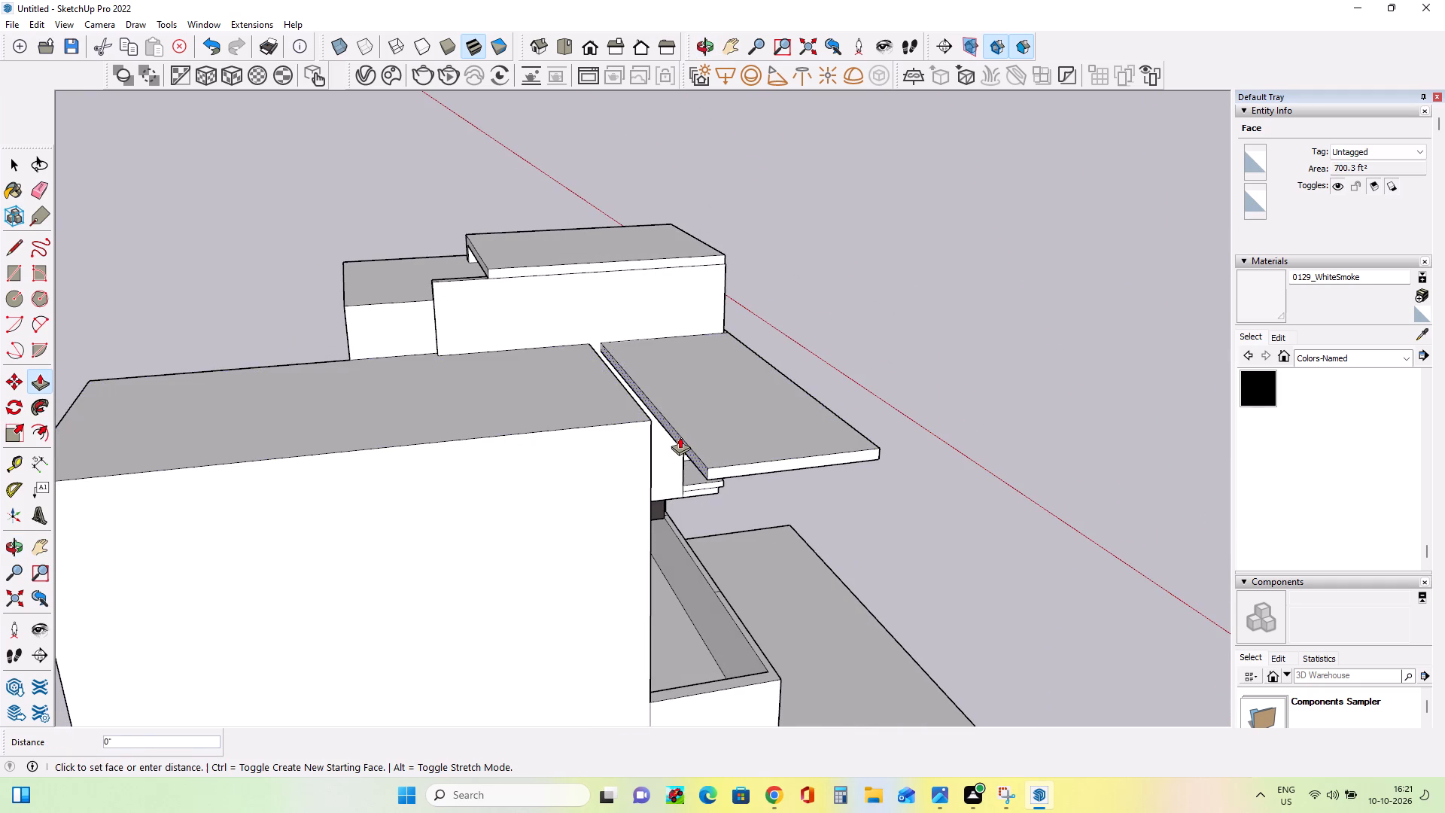
left_click(640, 442)
Trim the top slab's overhanging end about 8' 5", flush with the side block's outer side wall.
middle_click_drag(839, 428, 562, 364)
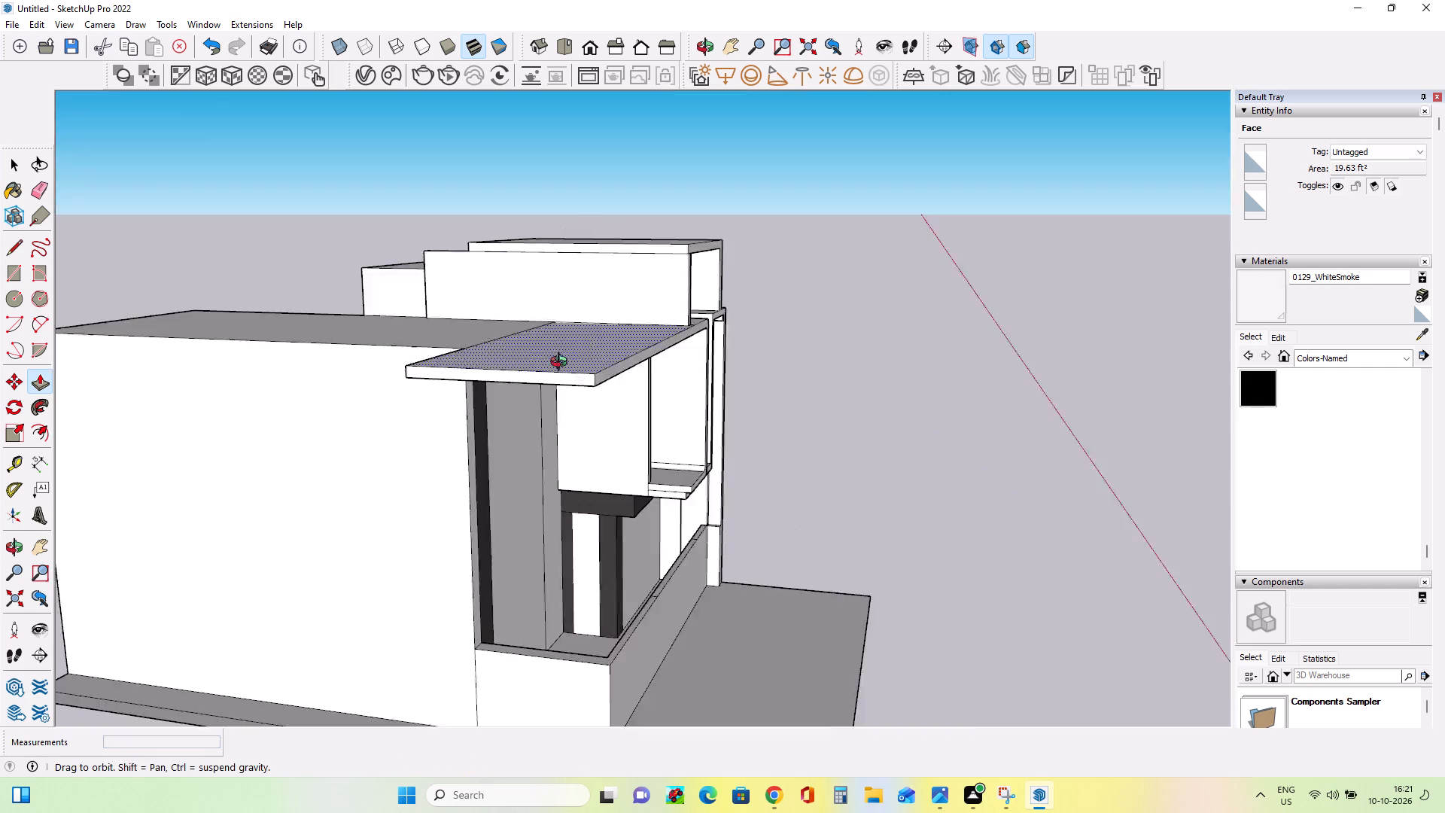
middle_click_drag(562, 364, 426, 355)
middle_click_drag(640, 412, 500, 410)
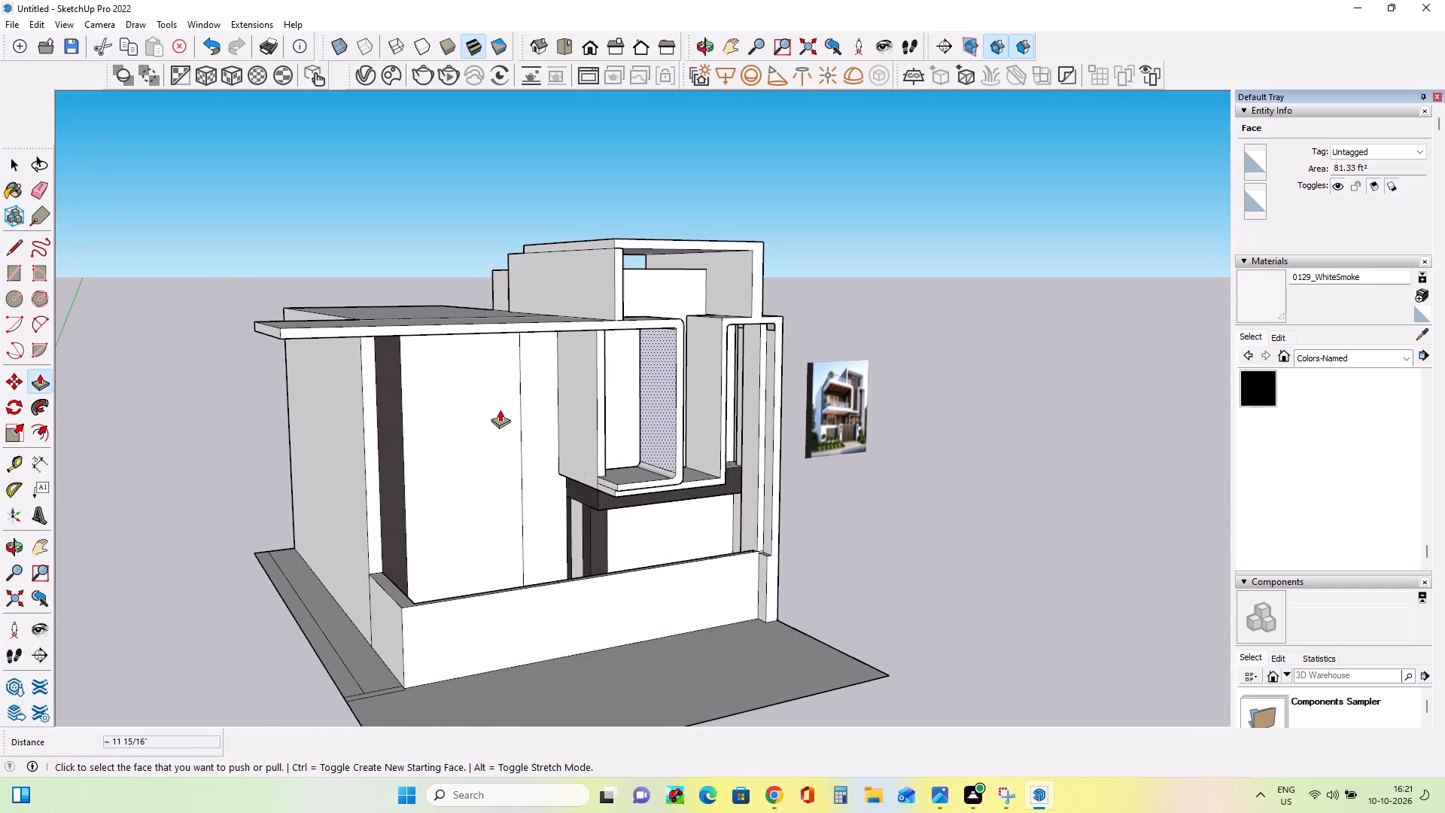
middle_click_drag(500, 410, 398, 419)
middle_click_drag(386, 403, 472, 252)
scroll(386, 403, "up", 1)
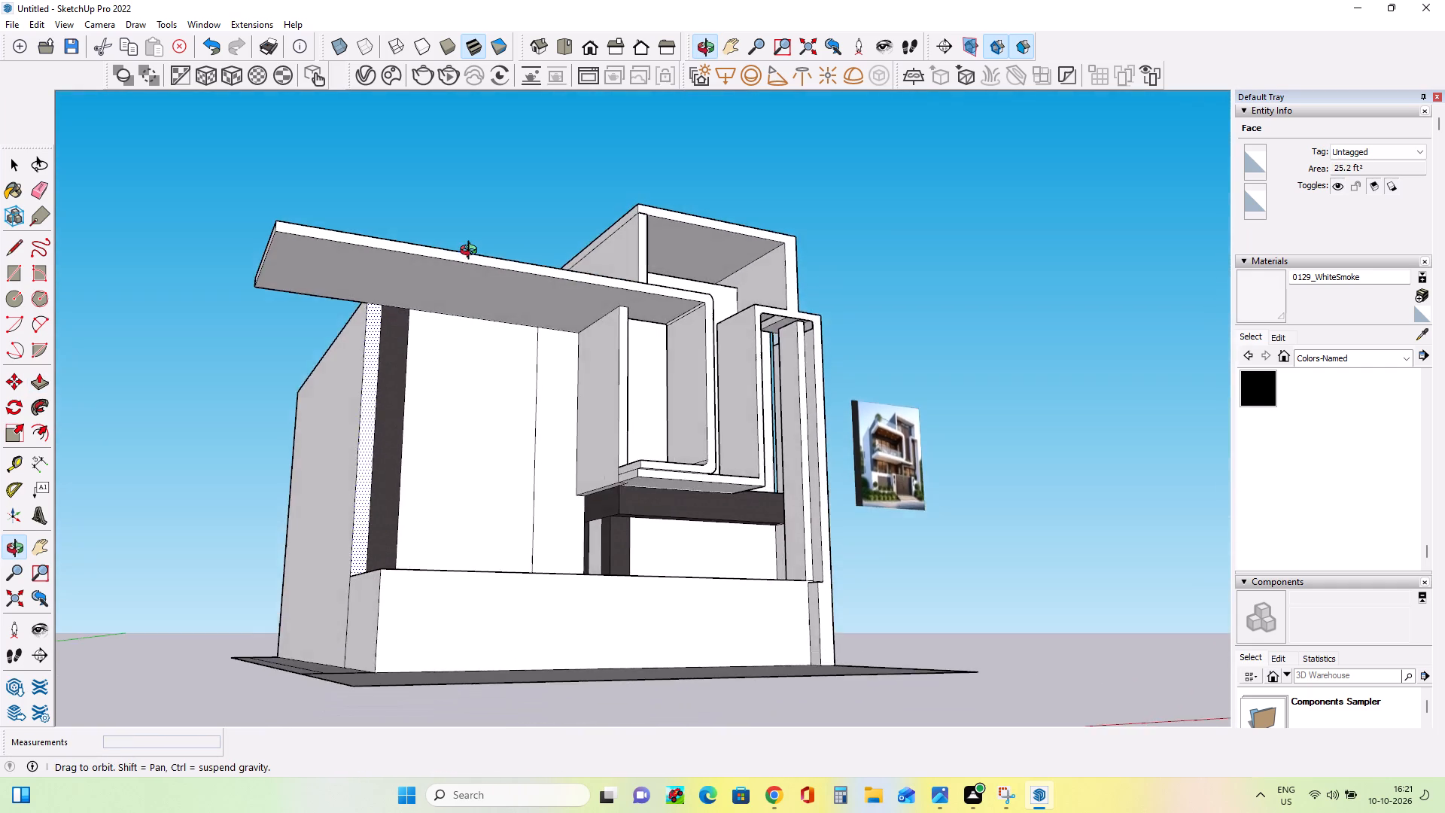
middle_click_drag(472, 252, 471, 363)
middle_click_drag(444, 382, 924, 410)
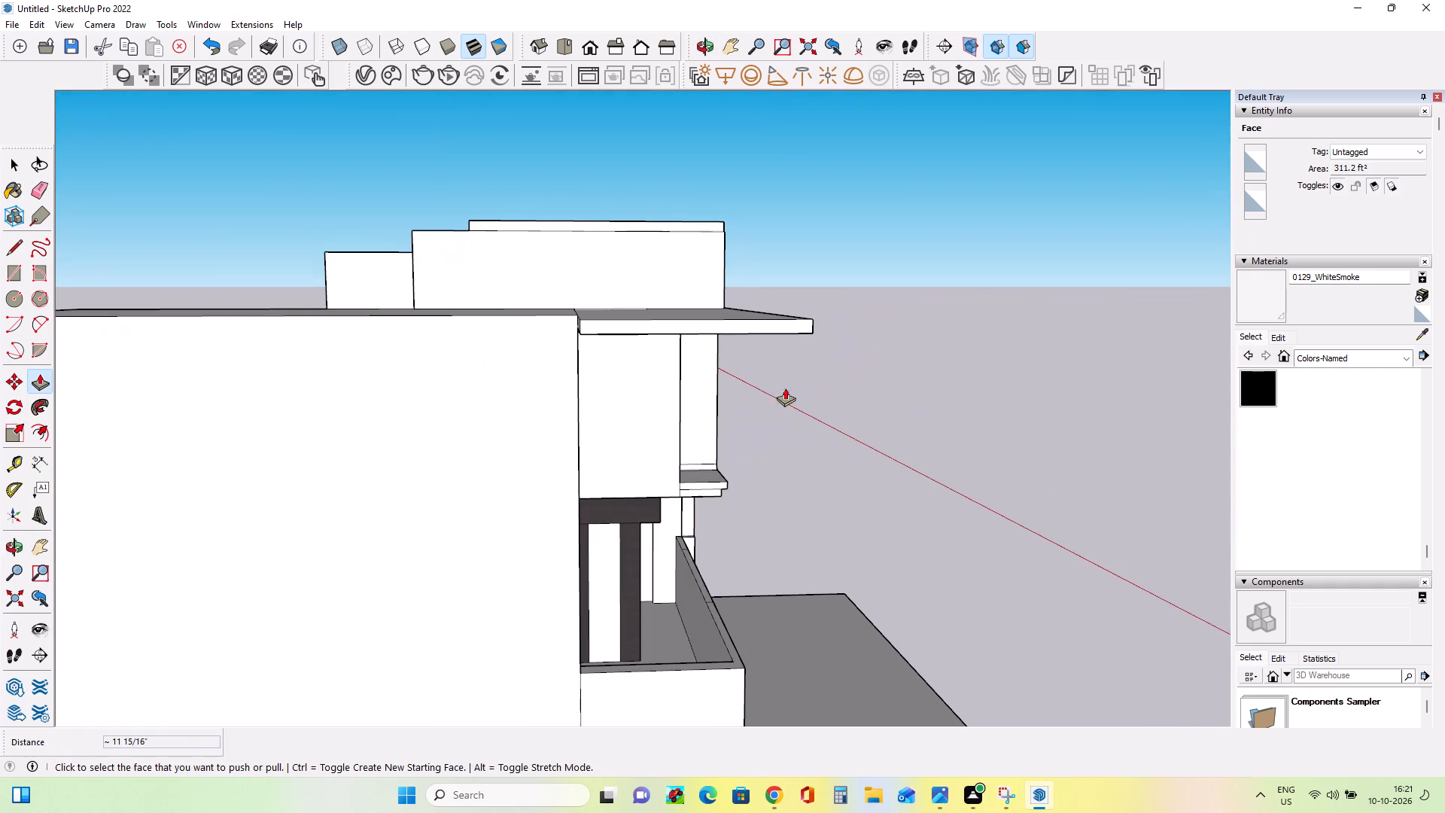
left_click(617, 326)
left_click(545, 330)
Extend the balcony frame's bottom slab about 22' 8 3/16" across the side block's front, matching its lower layer to the same end.
middle_click_drag(683, 407, 467, 434)
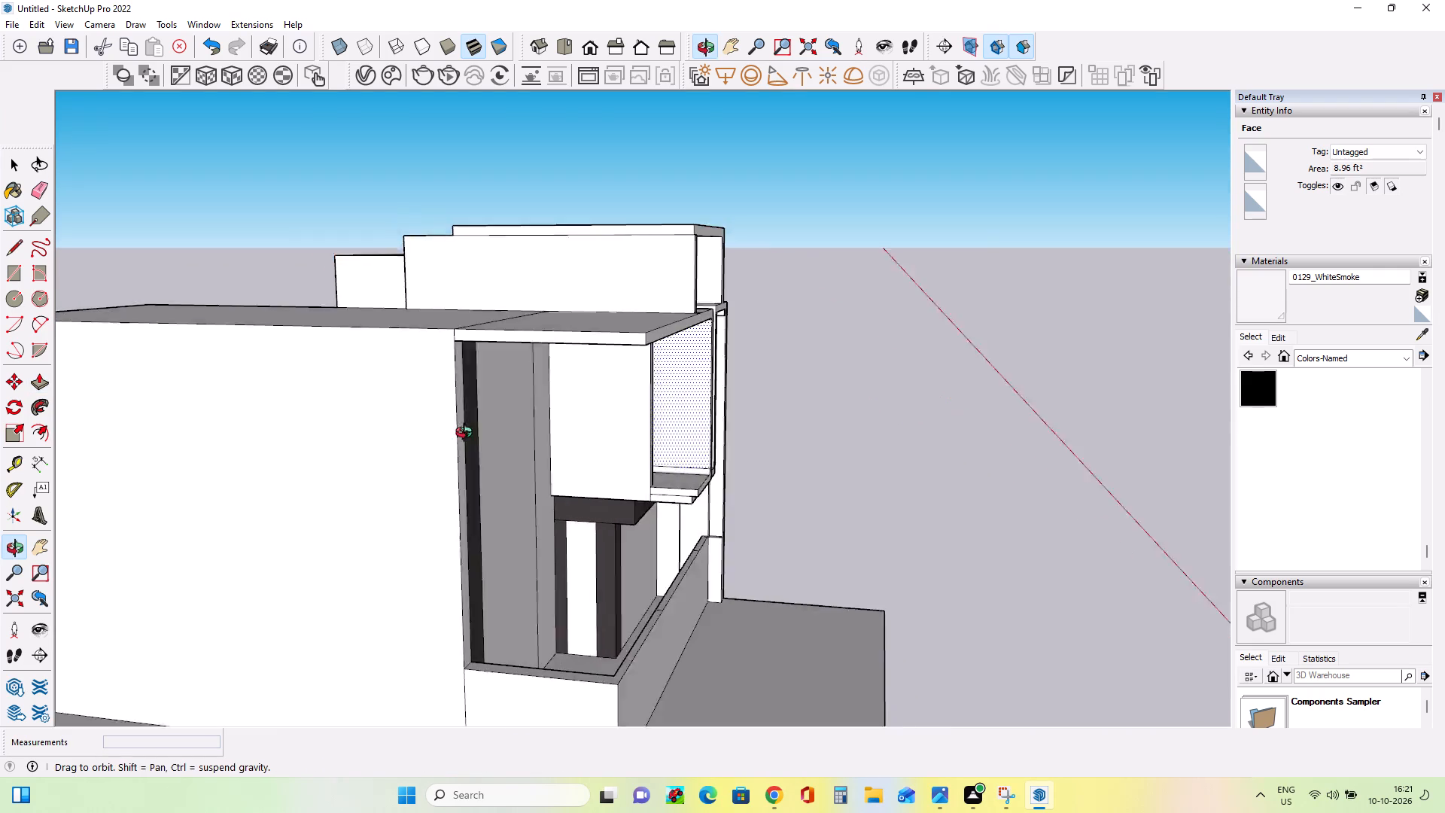
middle_click_drag(467, 434, 377, 456)
scroll(616, 540, "up", 3)
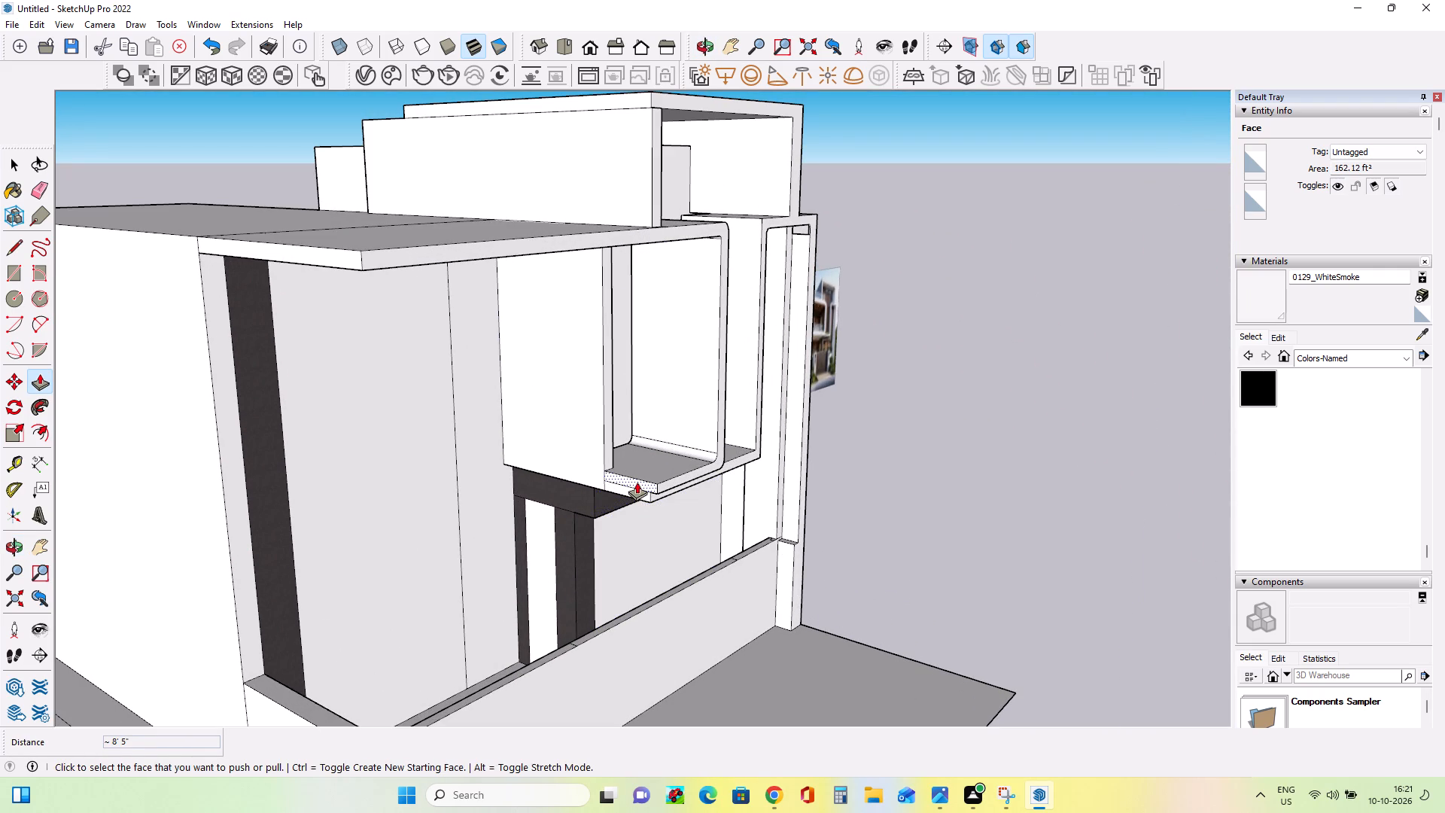
left_click(637, 482)
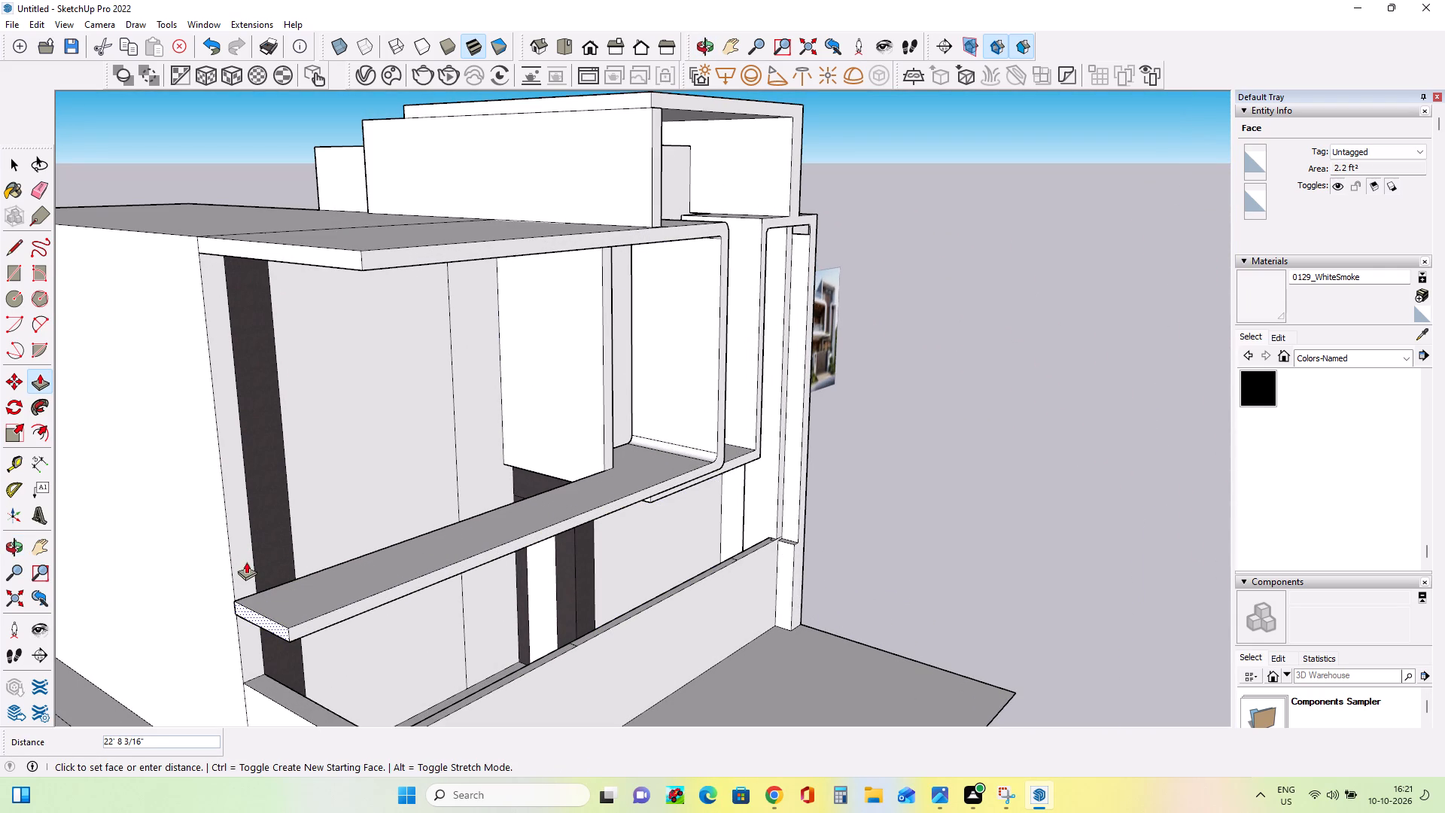
left_click(246, 562)
middle_click_drag(610, 569, 698, 444)
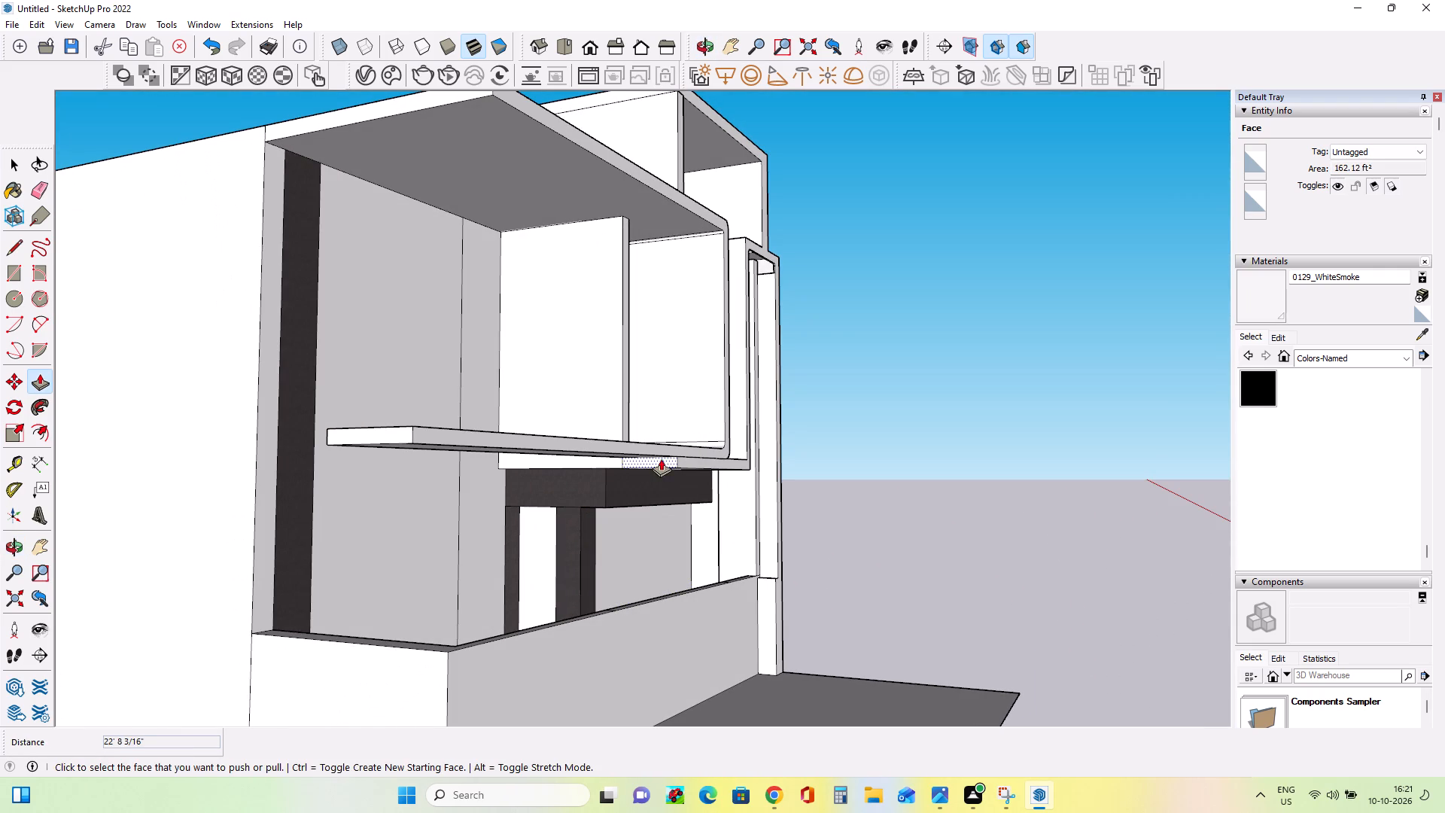
left_click(661, 458)
left_click_drag(391, 433, 400, 439)
Trim the ends of both bottom slab layers about 4' 5 1/2", flush with the side block's outer side wall.
middle_click_drag(789, 479, 607, 504)
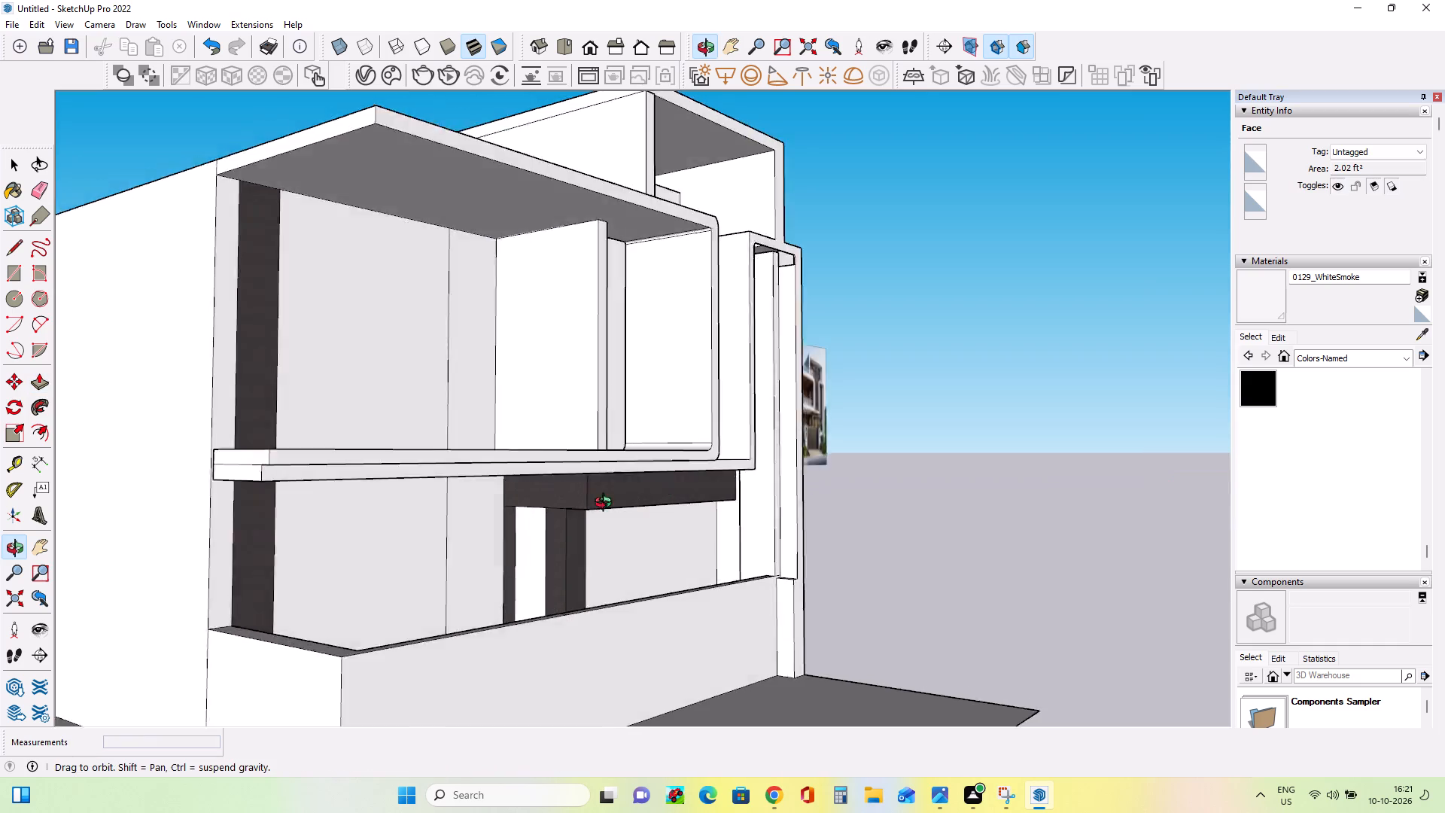
middle_click_drag(607, 504, 520, 537)
middle_click_drag(558, 435, 969, 382)
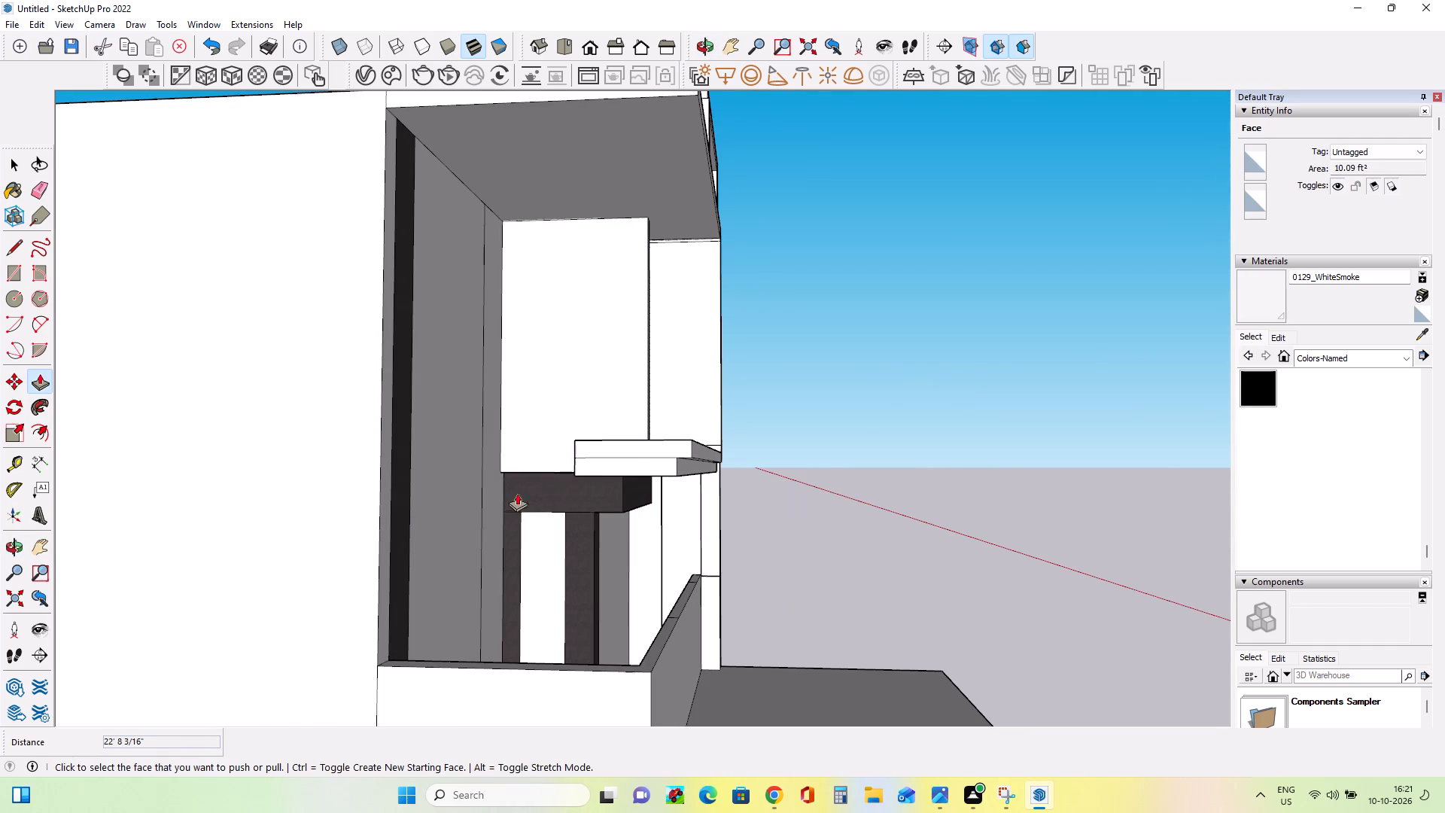
left_click(588, 443)
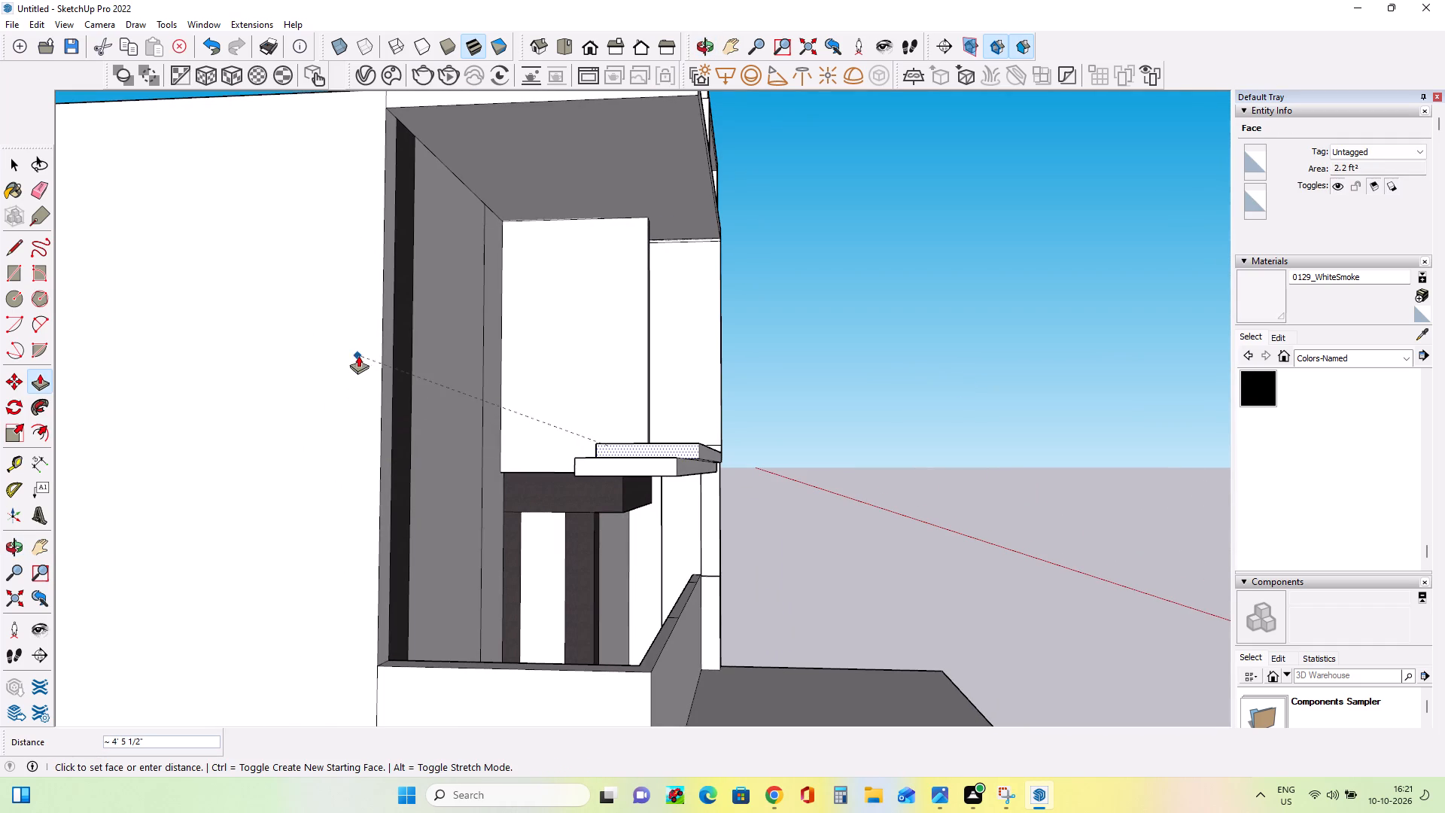
left_click(358, 355)
left_click(595, 465)
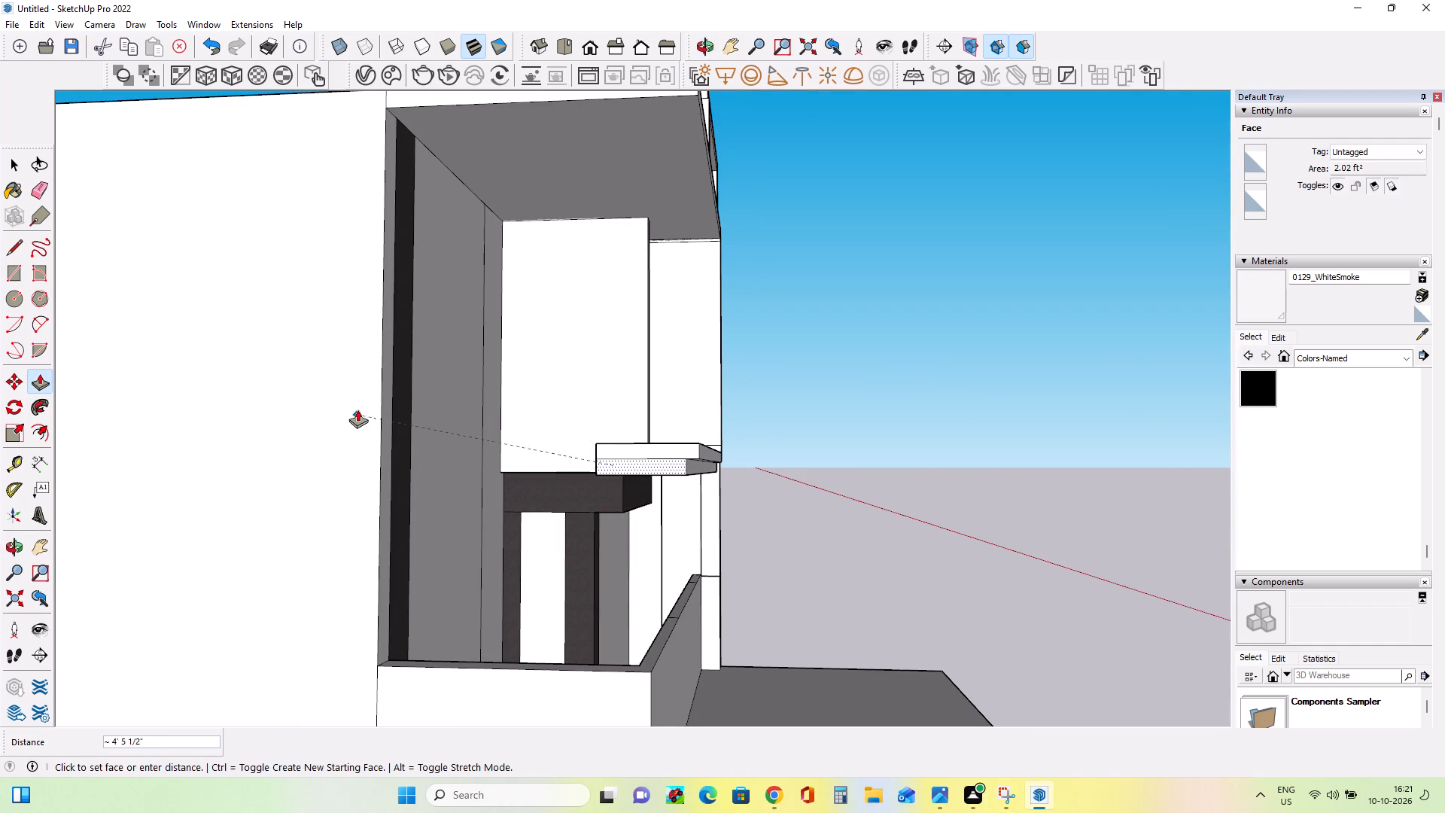
left_click(357, 409)
Pull the front face of the balcony's inner divider wall forward 10 7/8".
middle_click_drag(713, 455, 373, 548)
middle_click_drag(608, 500, 510, 521)
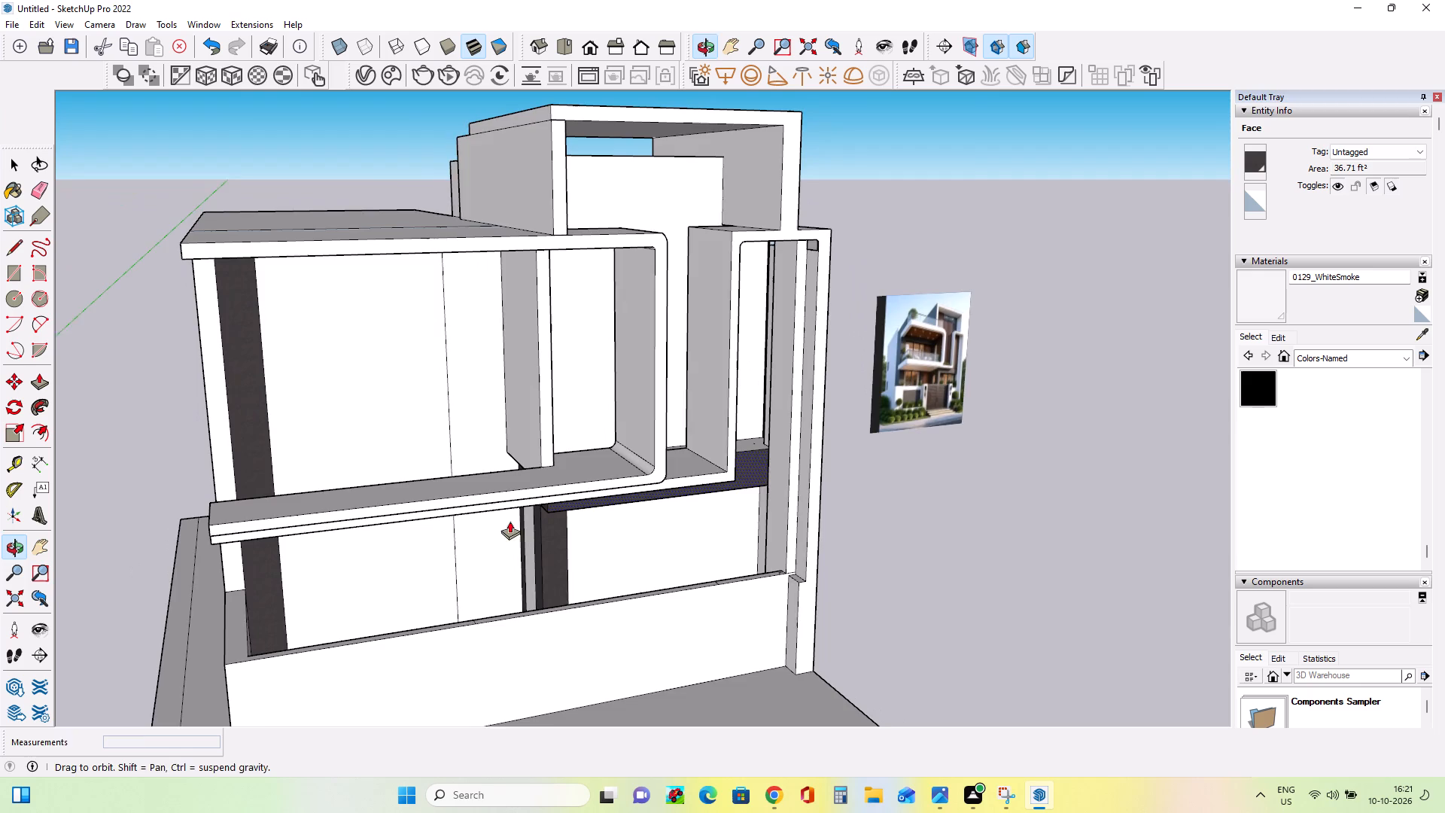
scroll(531, 436, "down", 5)
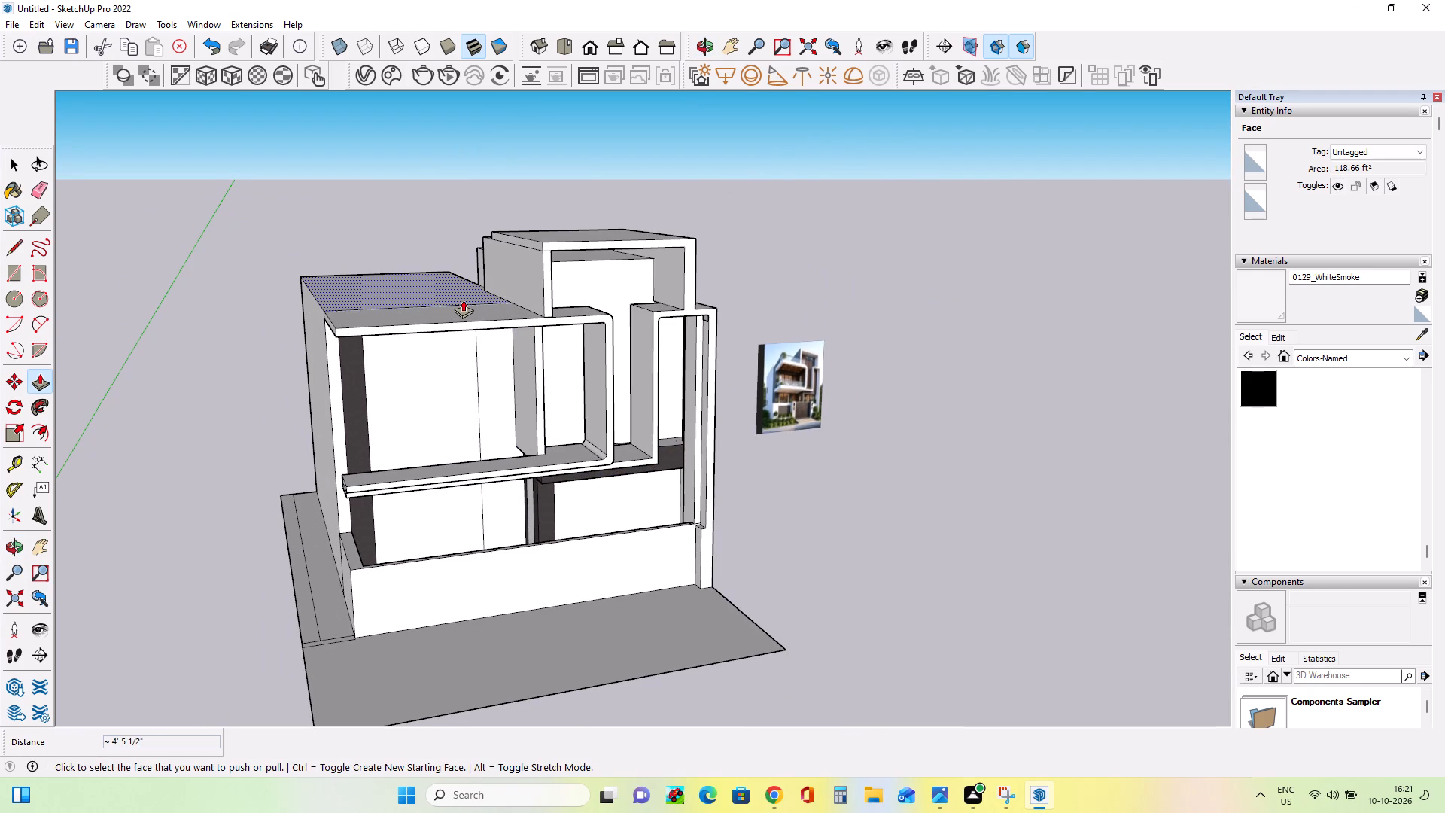
scroll(474, 435, "up", 1)
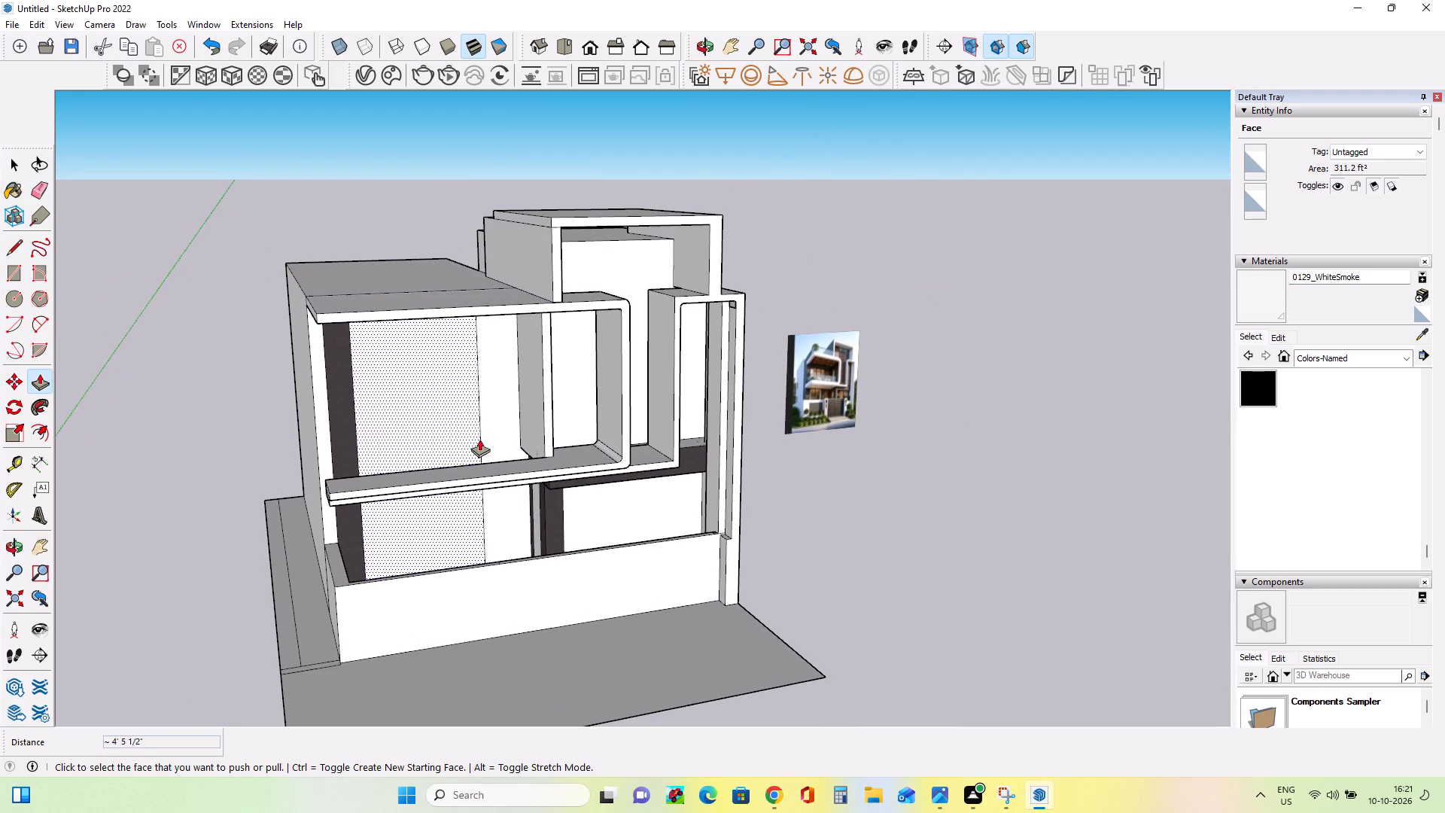
middle_click_drag(729, 434, 646, 428)
scroll(519, 459, "up", 3)
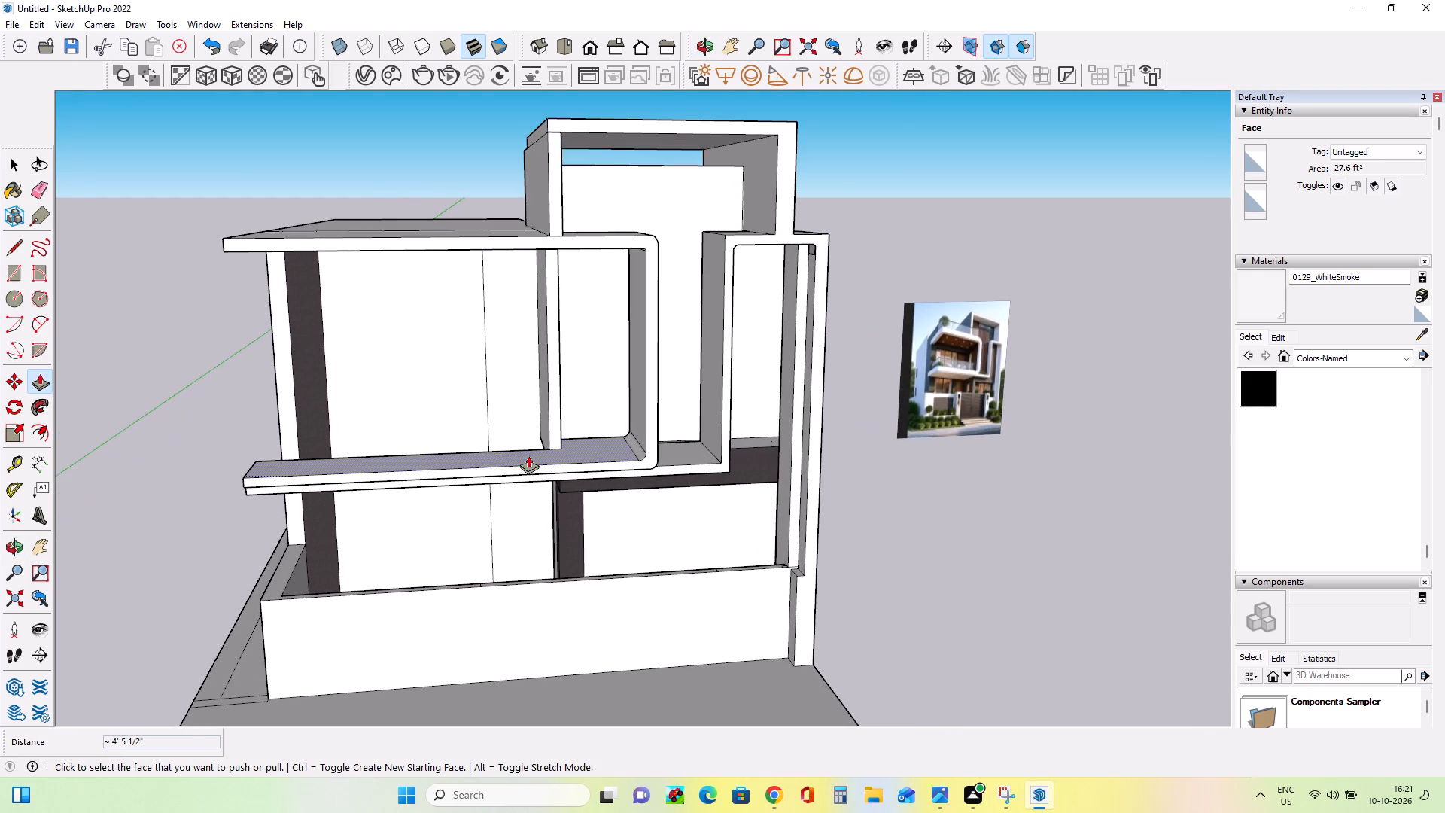
middle_click_drag(528, 455, 548, 429)
middle_click_drag(691, 439, 625, 508)
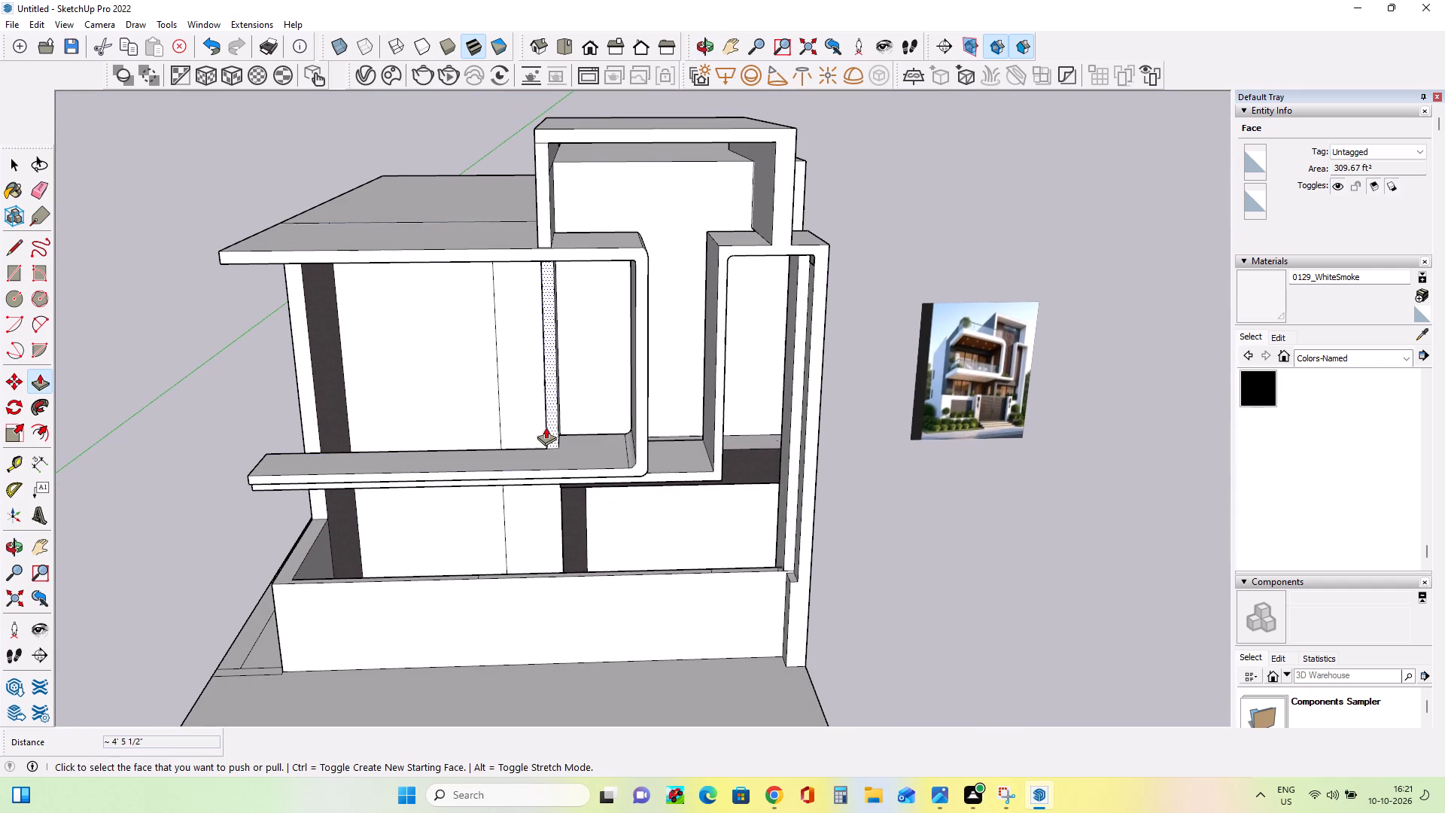
left_click(550, 428)
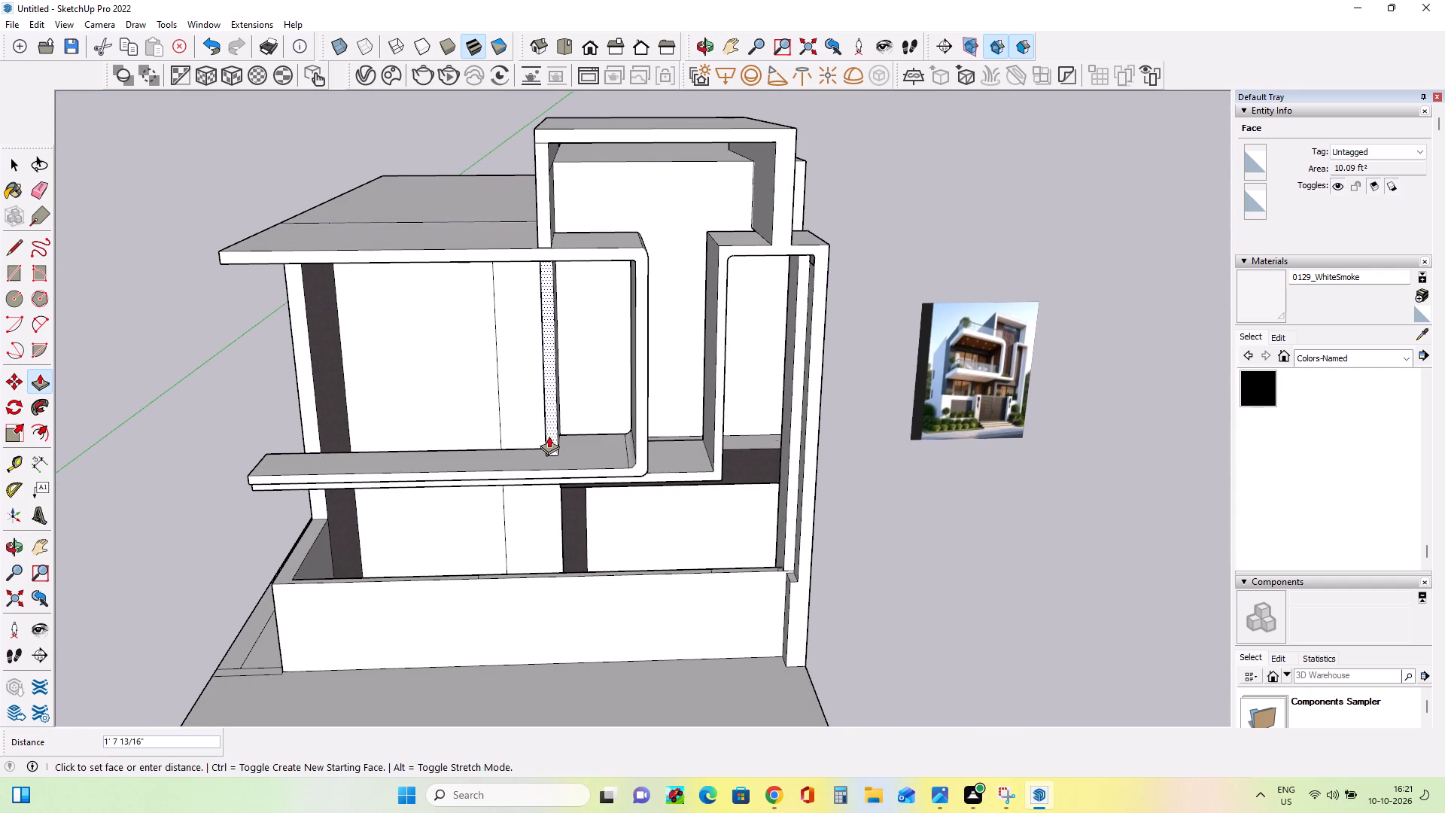
left_click(549, 432)
Check the balcony frame's slabs and divider wall from the side and front against the reference image.
middle_click_drag(510, 483, 526, 480)
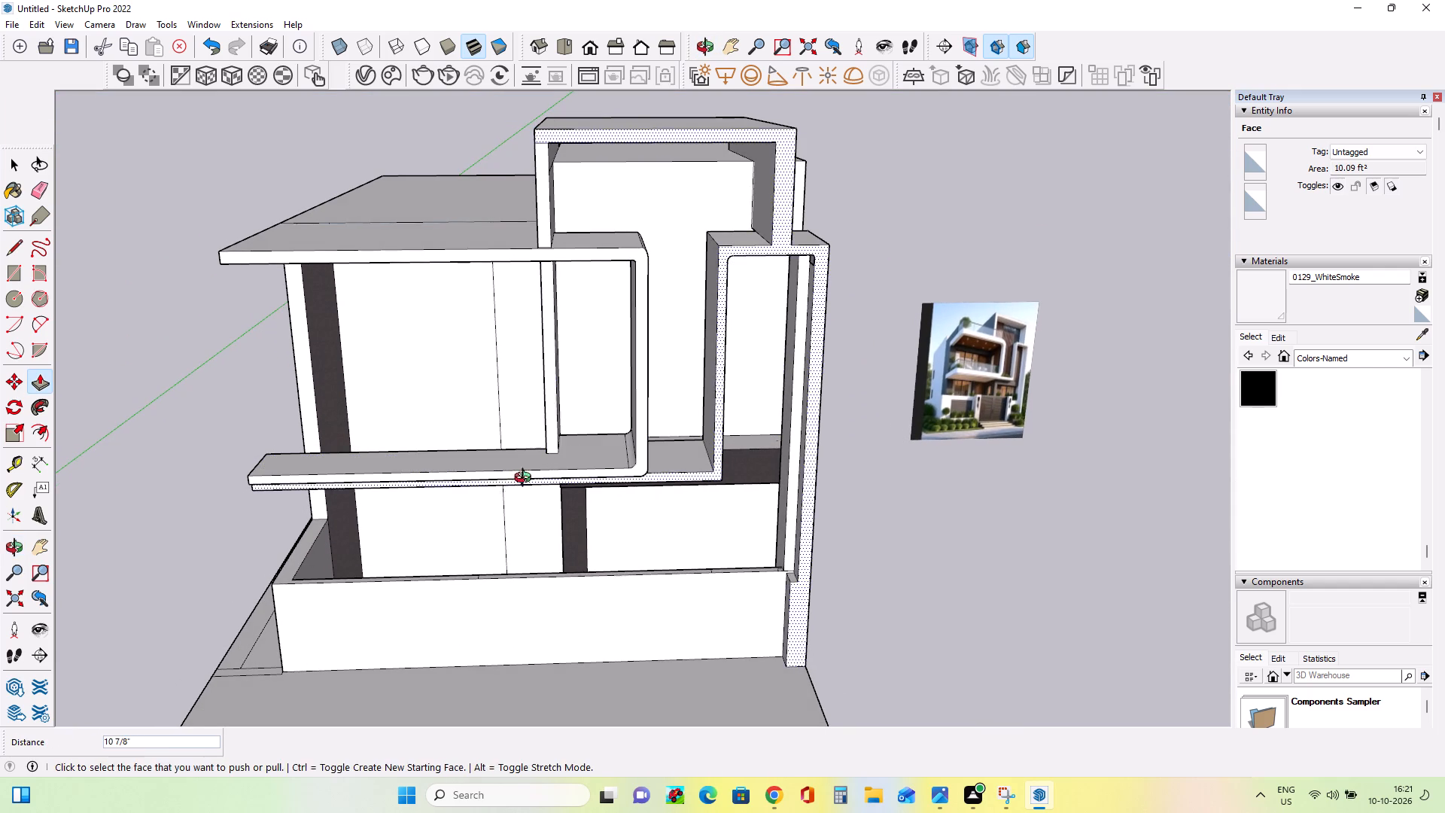
middle_click_drag(526, 480, 1213, 431)
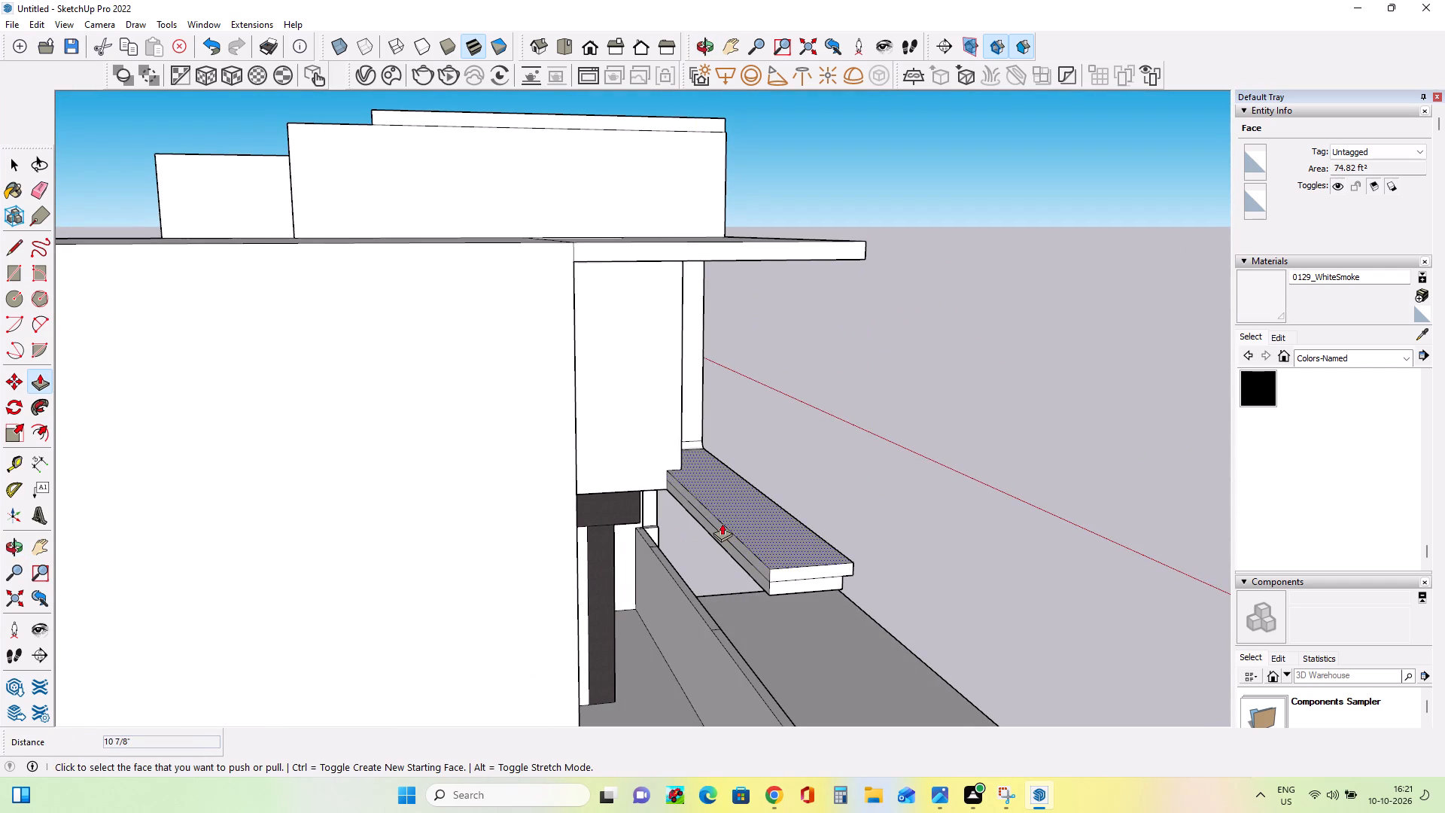
middle_click_drag(1004, 468, 487, 513)
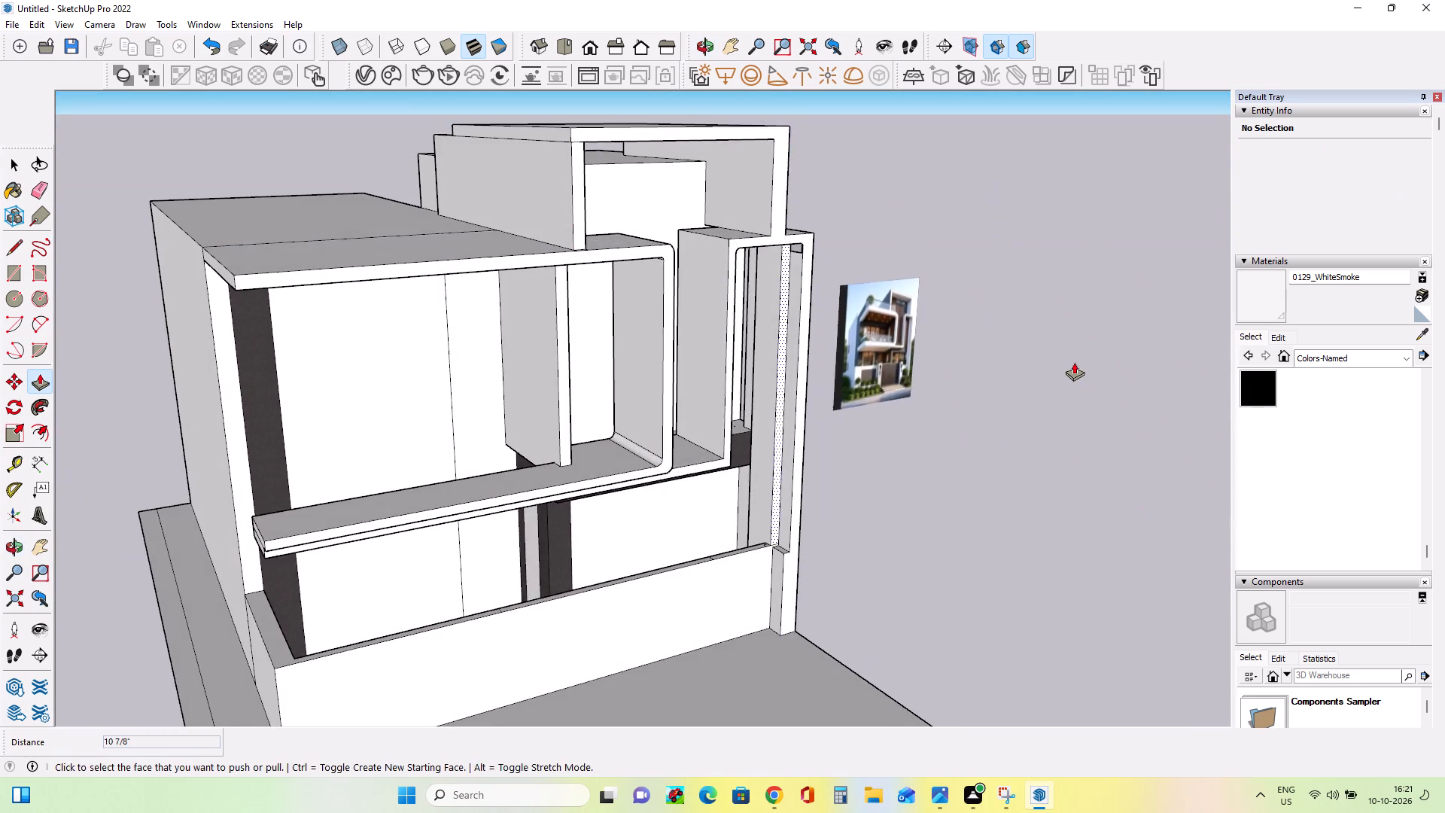
middle_click_drag(1075, 361, 917, 394)
scroll(990, 352, "up", 4)
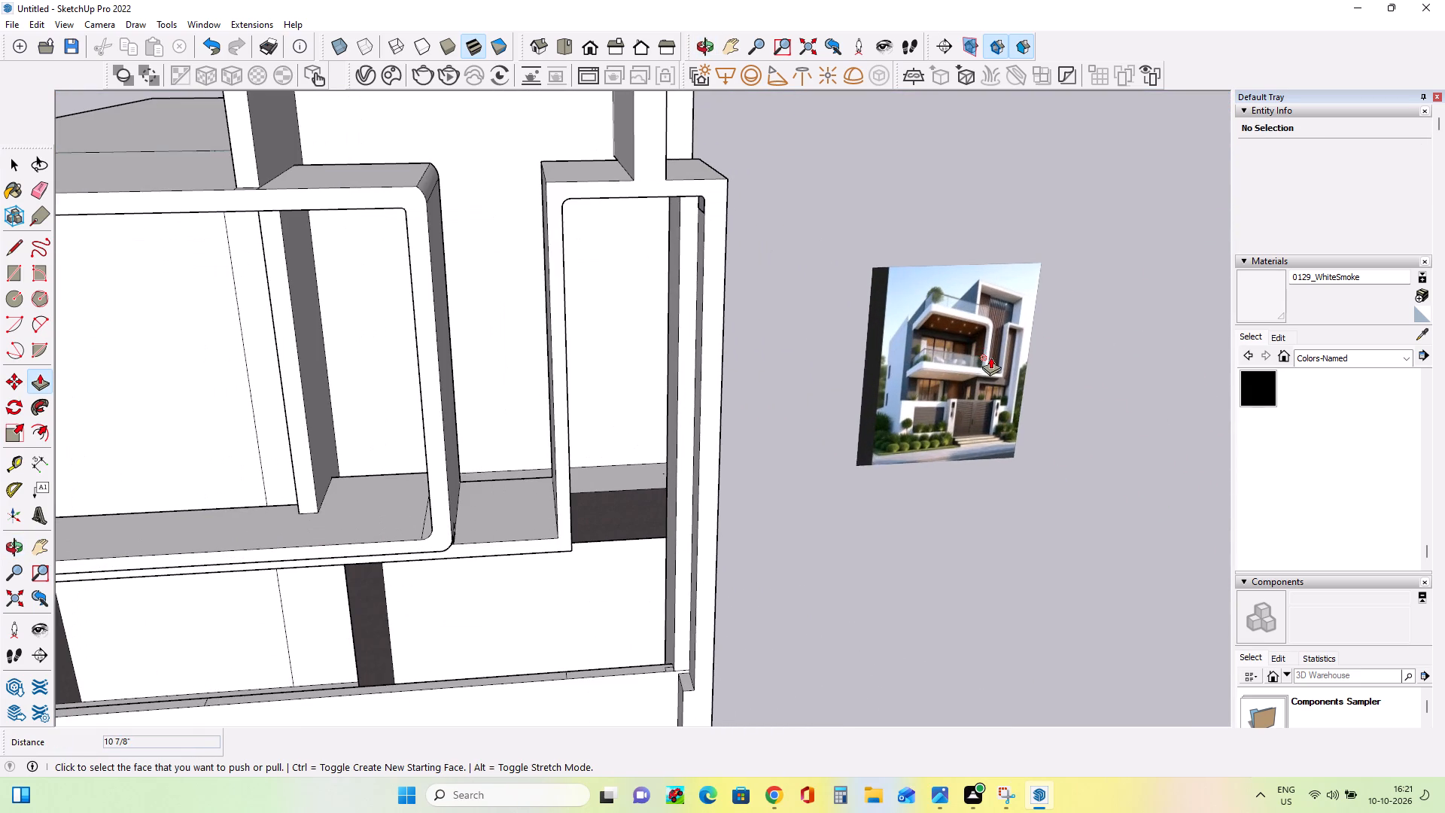
scroll(990, 357, "up", 4)
scroll(991, 357, "down", 12)
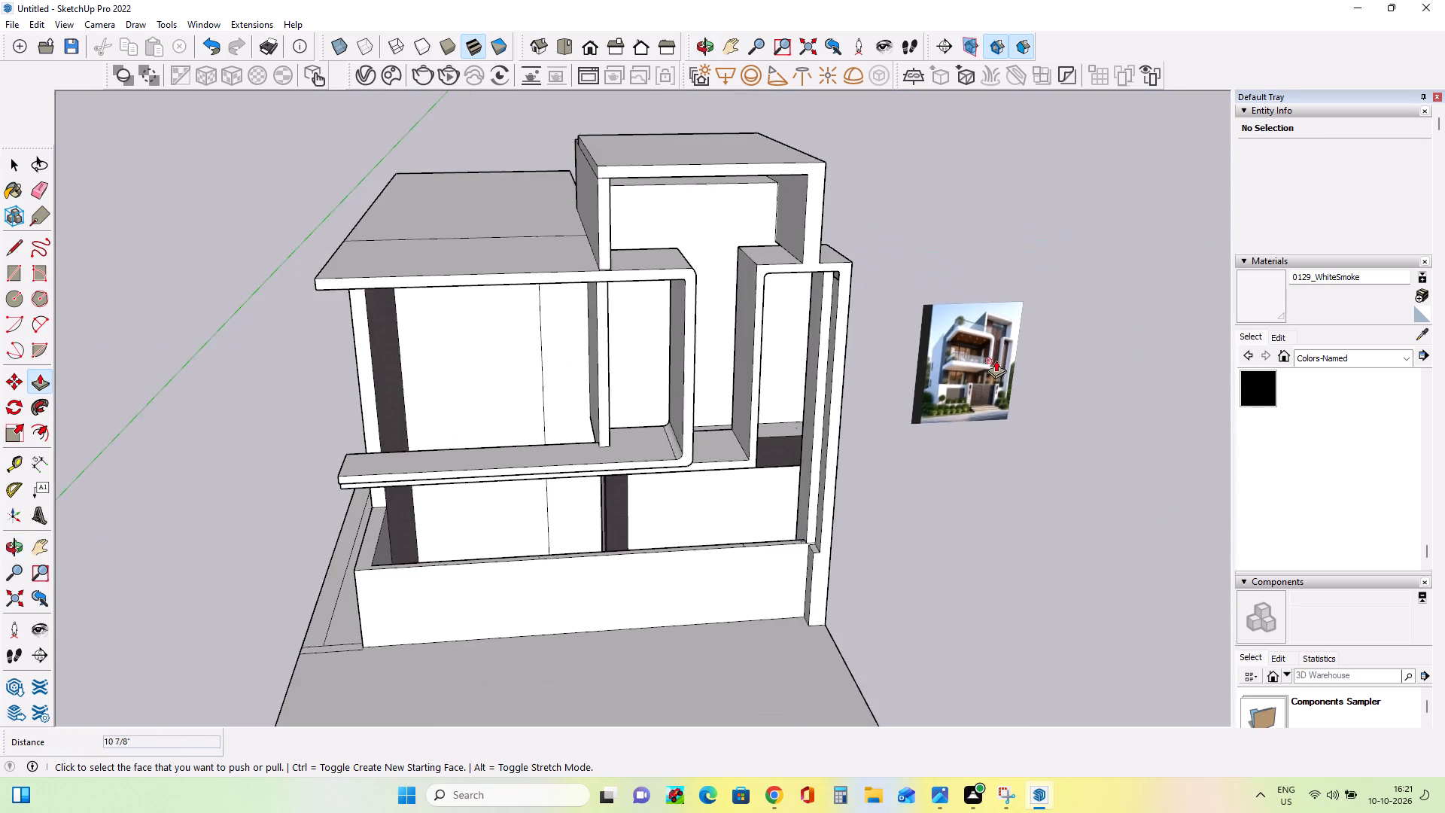
scroll(996, 360, "down", 4)
Extend the rear edges of both bottom slab layers about 8' 3 13/16" back to meet the side block.
middle_click_drag(695, 446, 1042, 372)
middle_click_drag(640, 443, 905, 443)
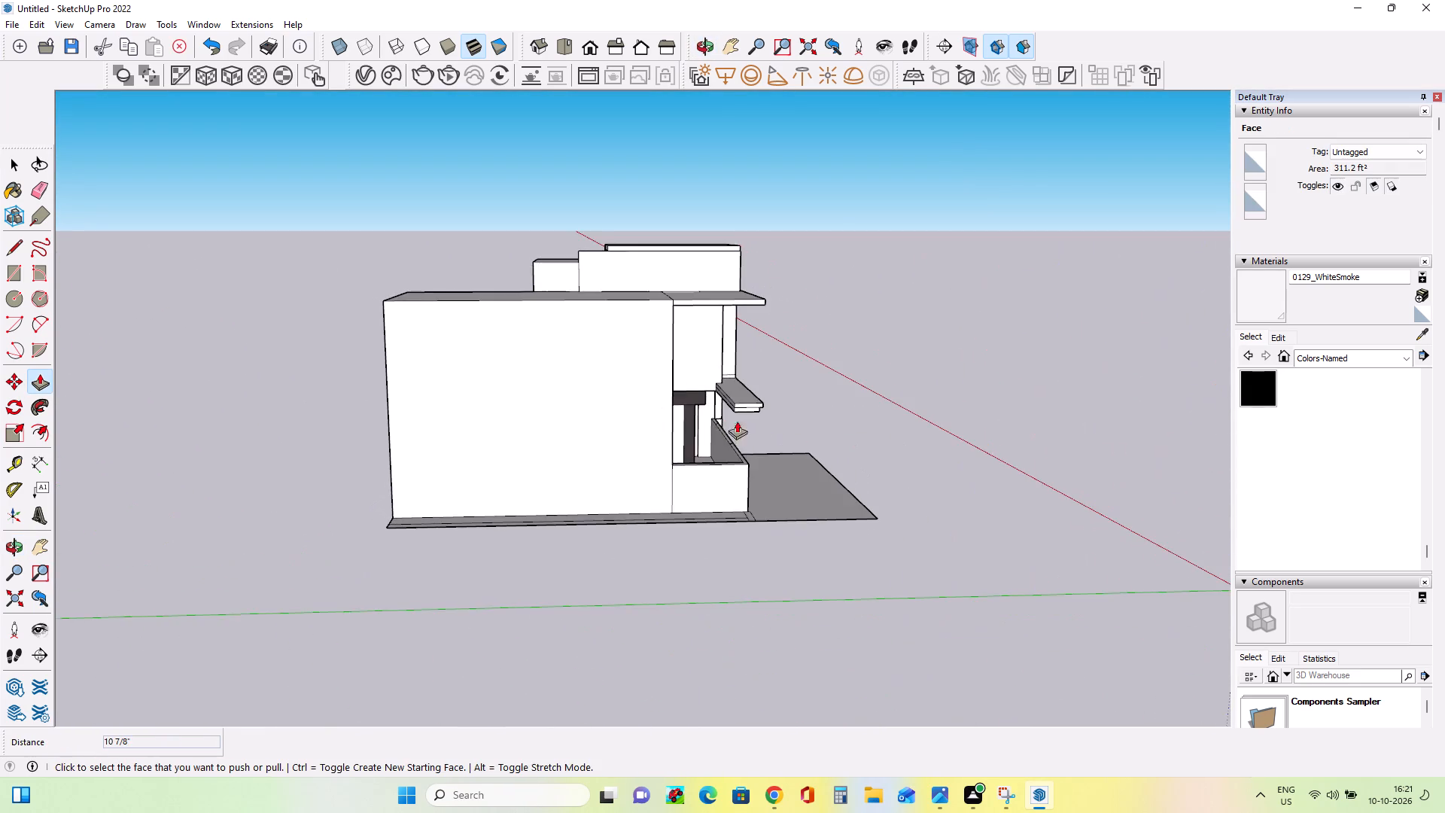
scroll(745, 391, "up", 13)
left_click(719, 419)
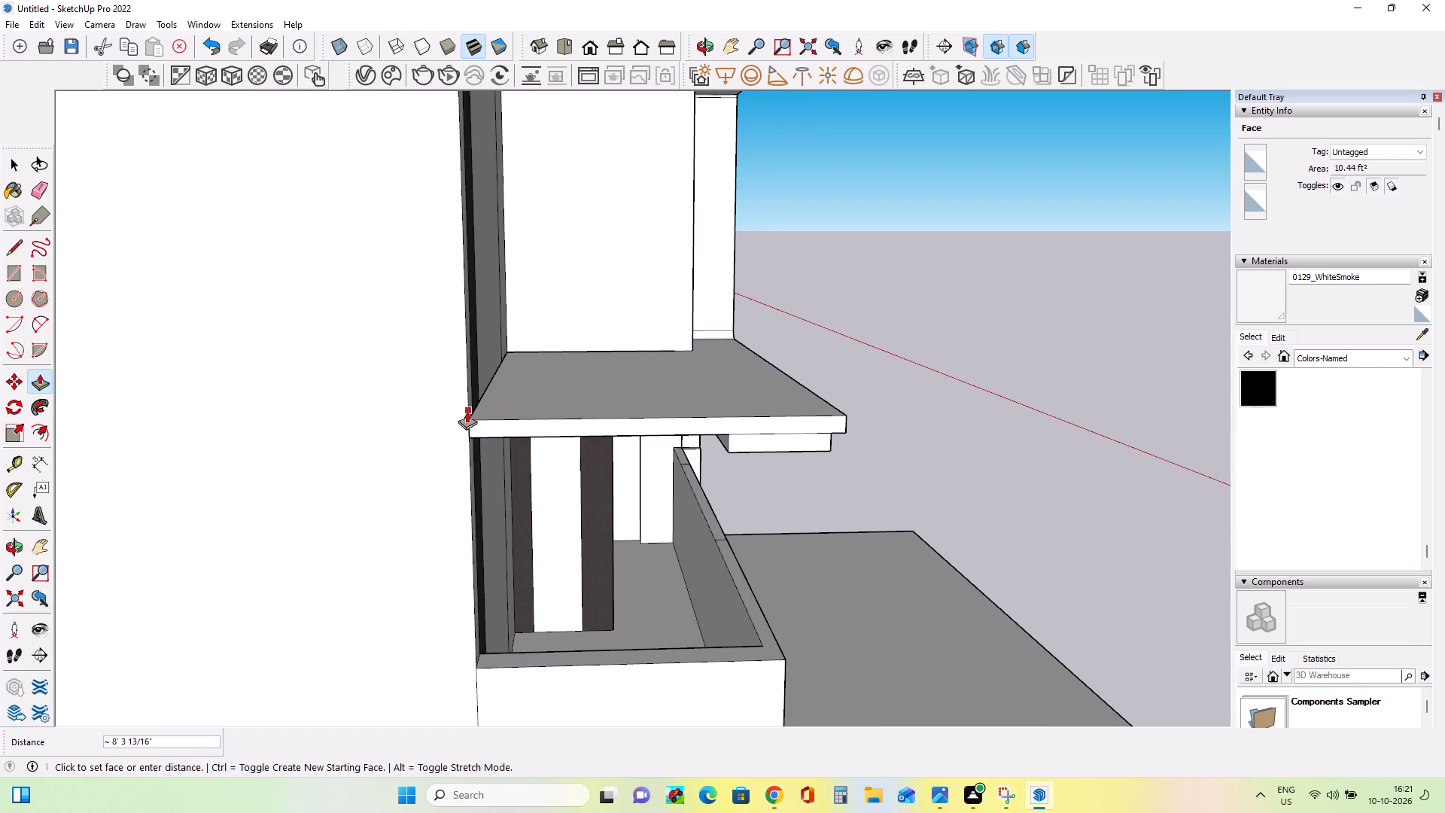
left_click(467, 411)
left_click(727, 443)
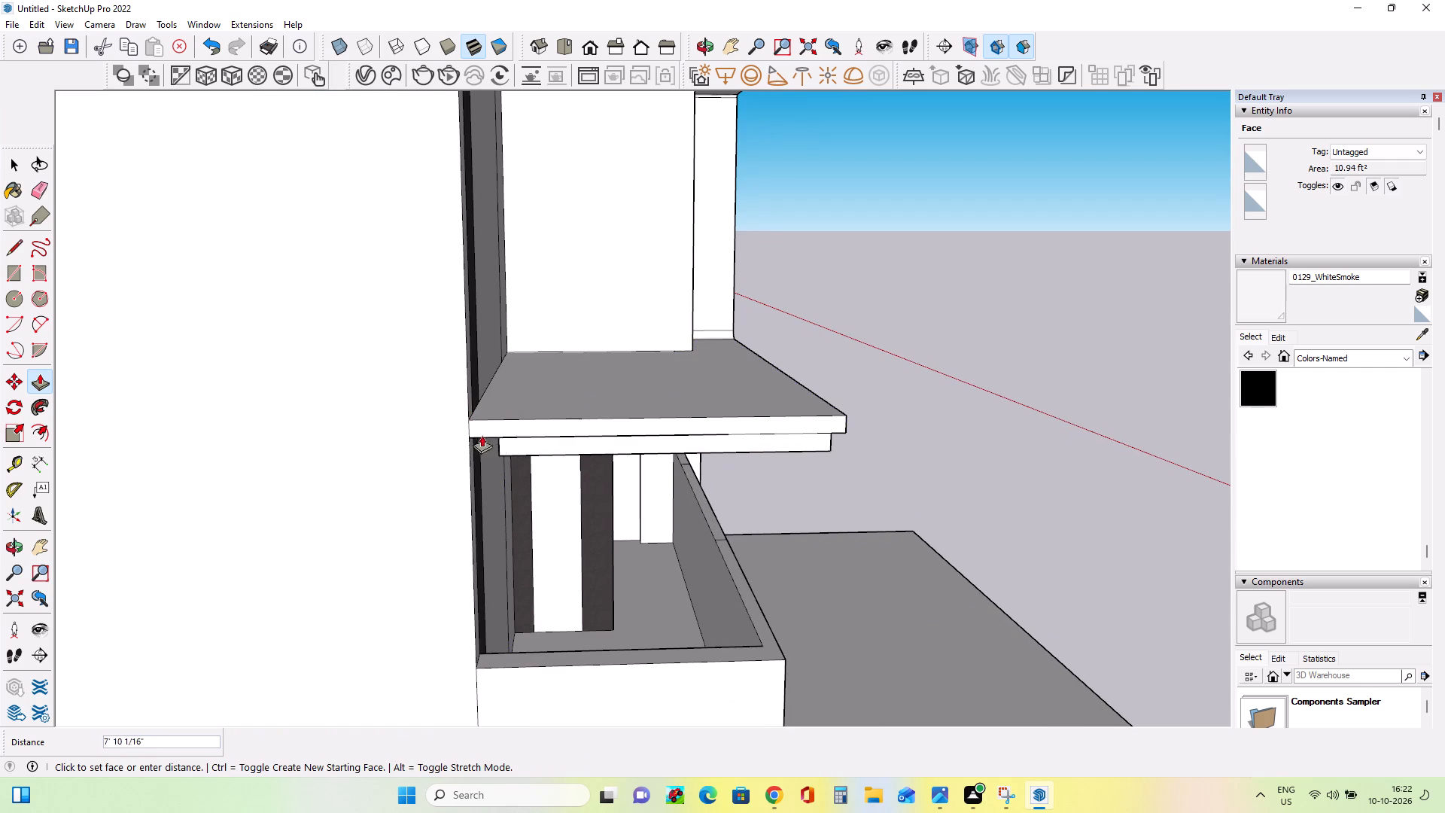
left_click(469, 436)
Compare the shape of the extended balcony frame with the reference image.
middle_click_drag(694, 423, 340, 475)
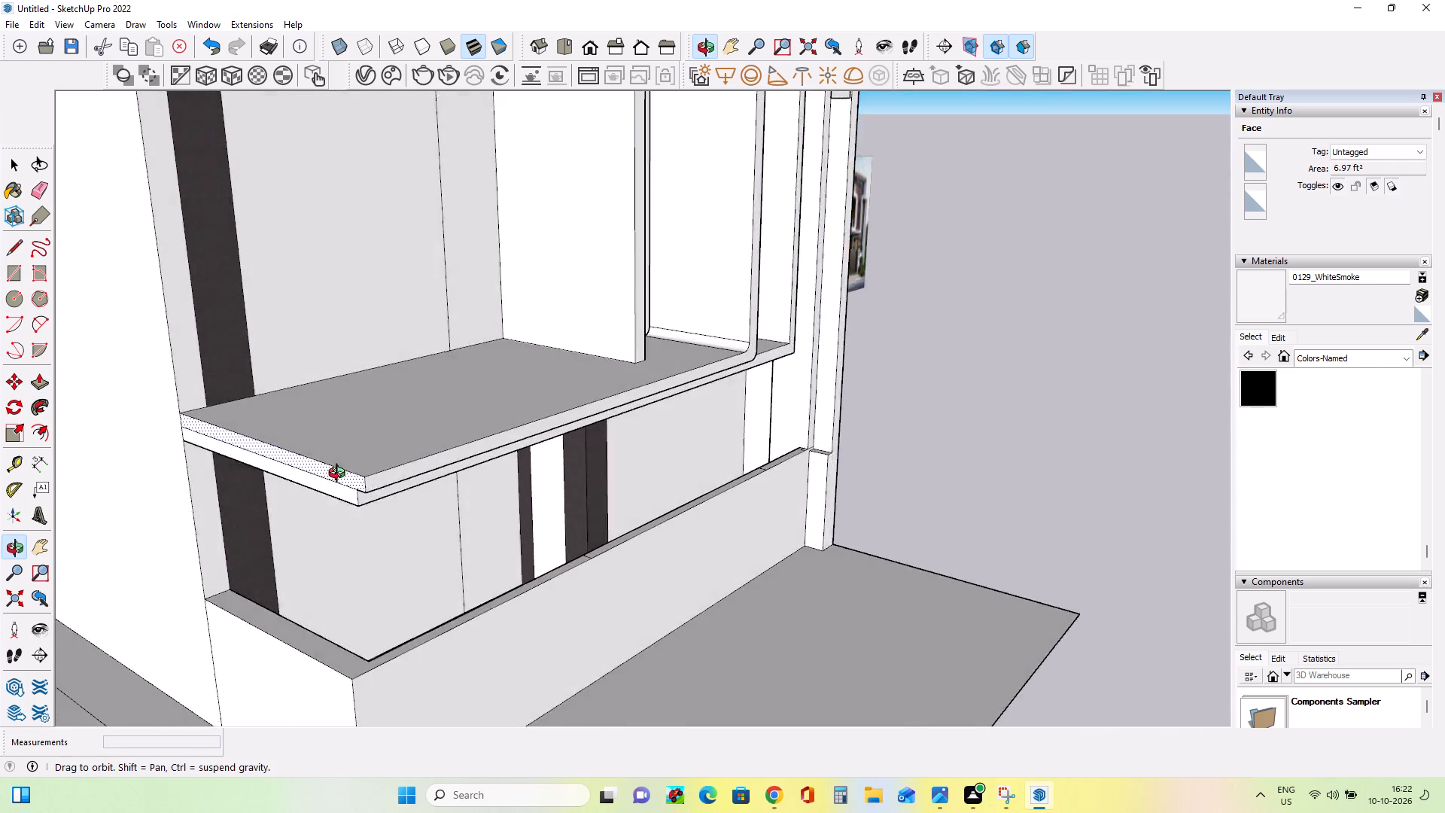
middle_click_drag(340, 475, 276, 476)
middle_click_drag(410, 452, 275, 461)
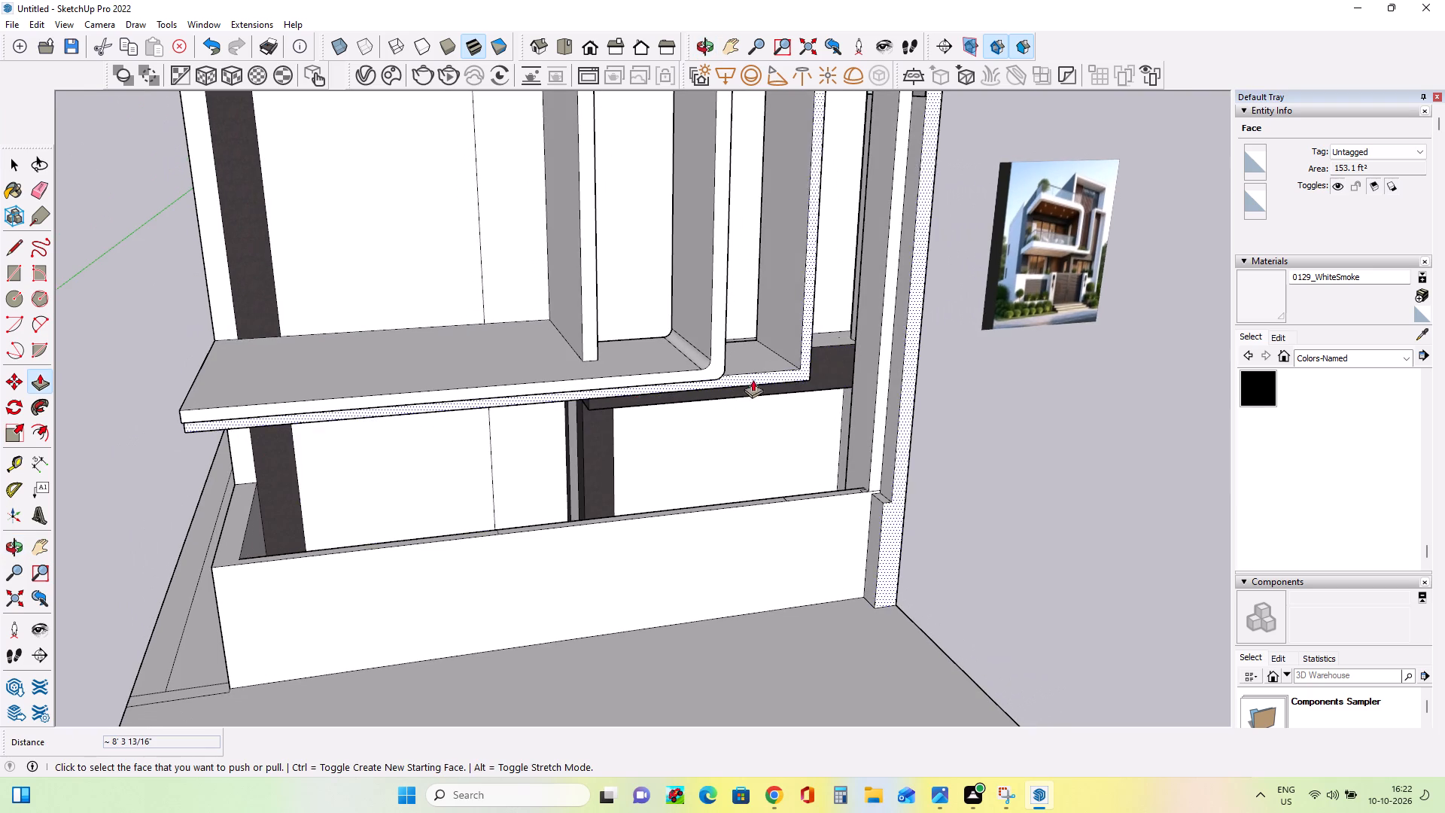
scroll(839, 364, "down", 7)
scroll(914, 279, "up", 4)
scroll(993, 297, "up", 6)
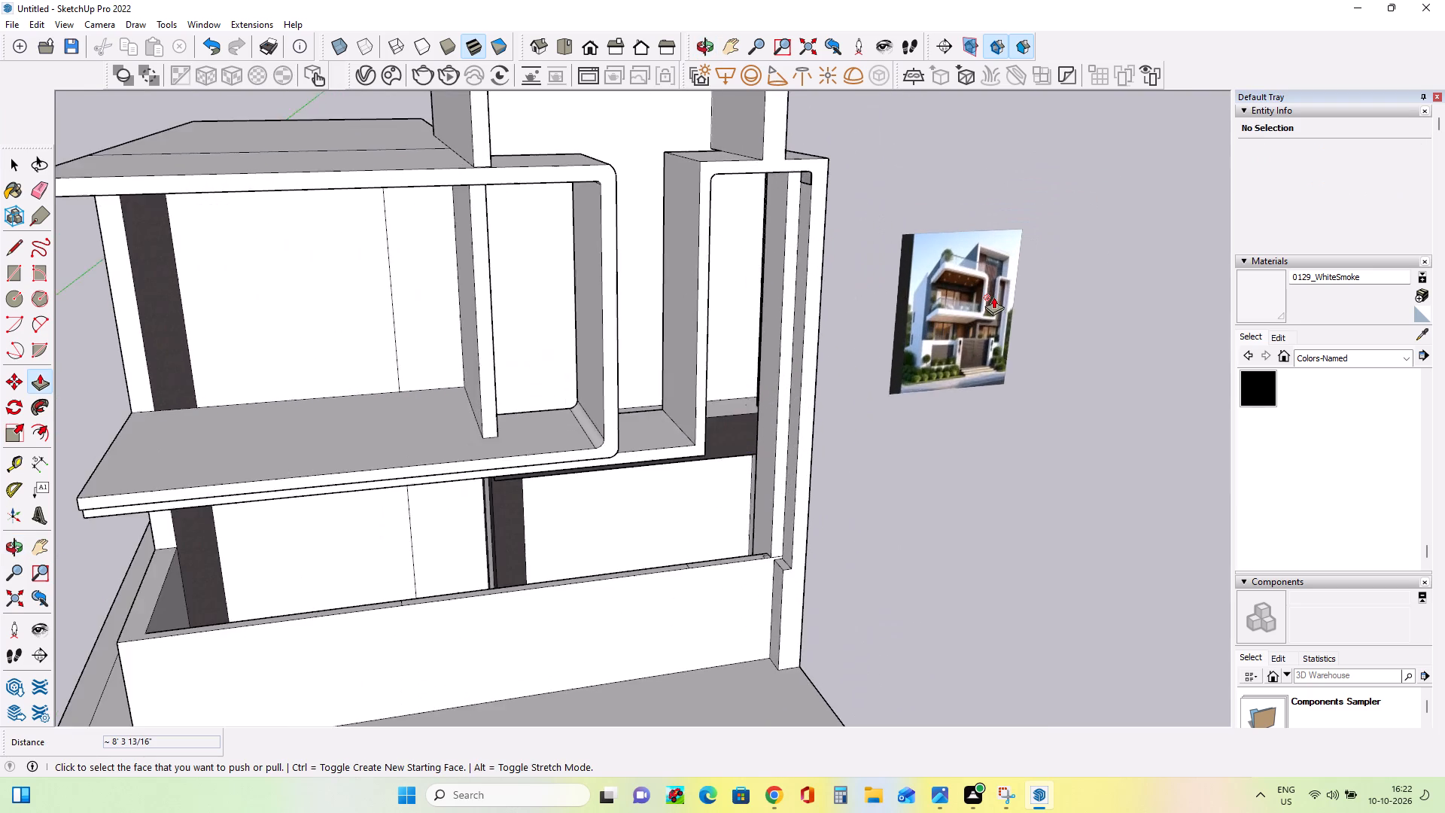
scroll(993, 297, "up", 2)
scroll(994, 297, "down", 12)
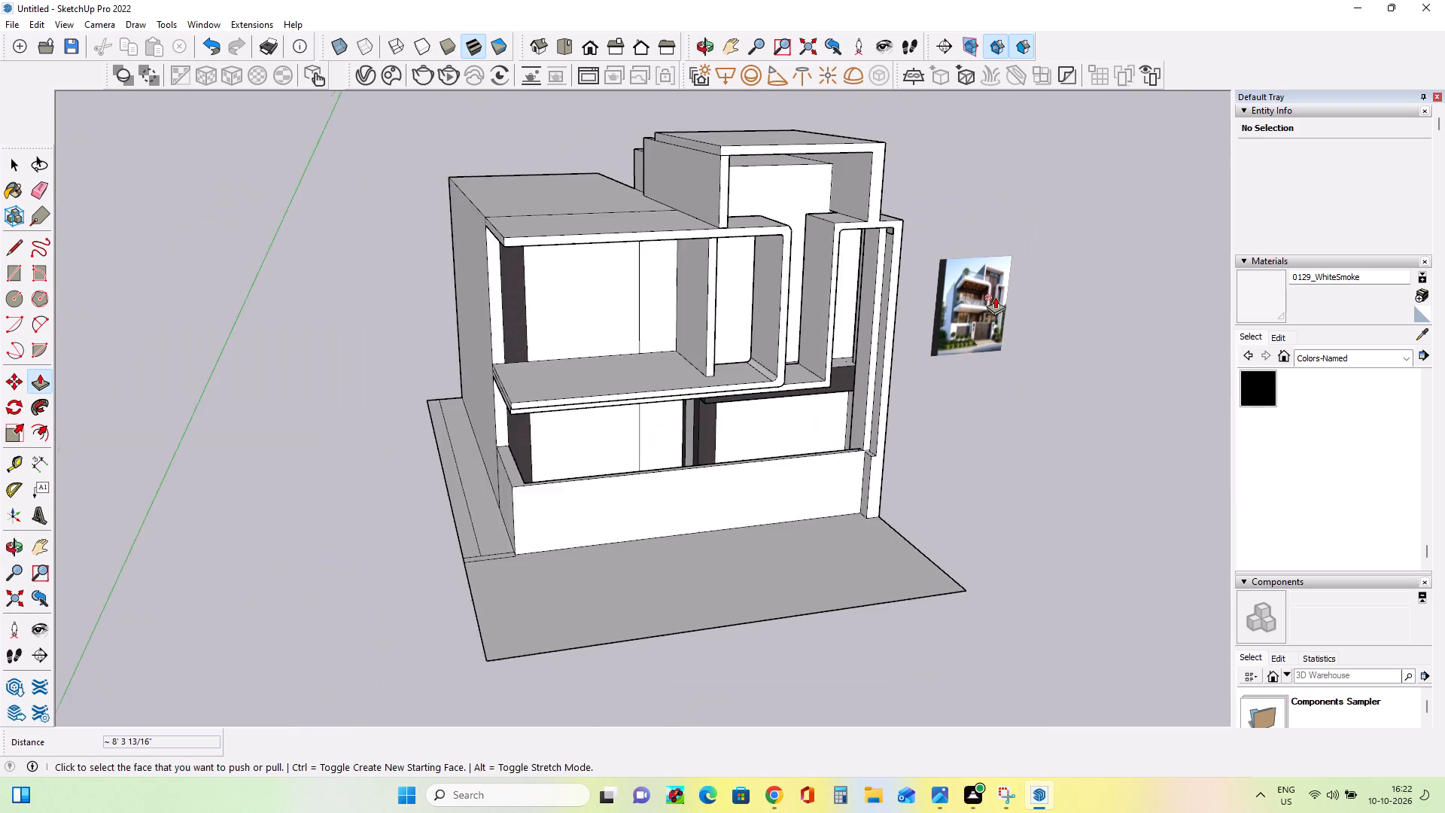
Draw a two-point arc about 9 13/16" long across the outer front corner of the top slab's front face.
scroll(564, 252, "up", 13)
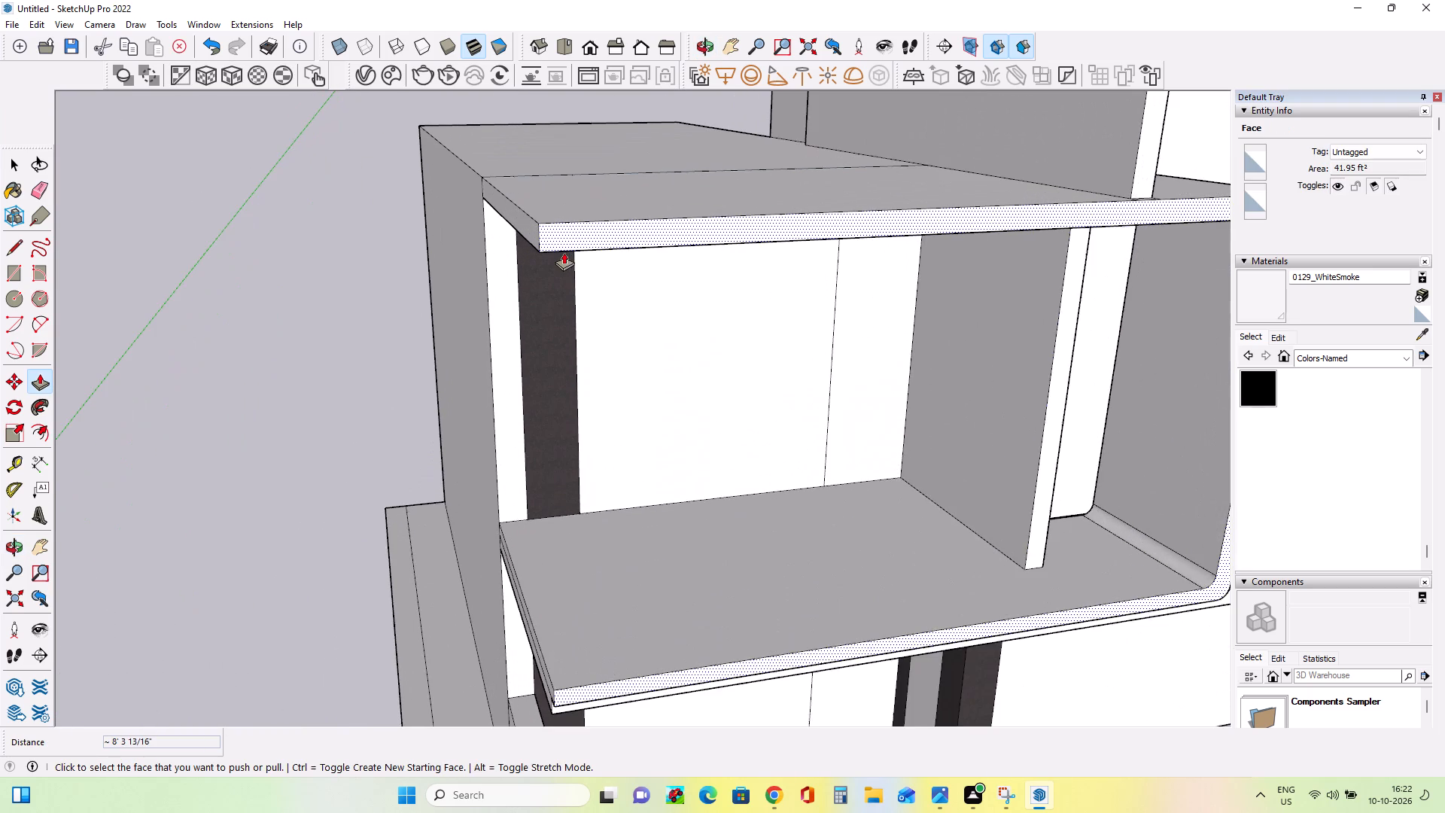
scroll(564, 252, "up", 1)
middle_click_drag(564, 252, 571, 270)
scroll(550, 274, "up", 1)
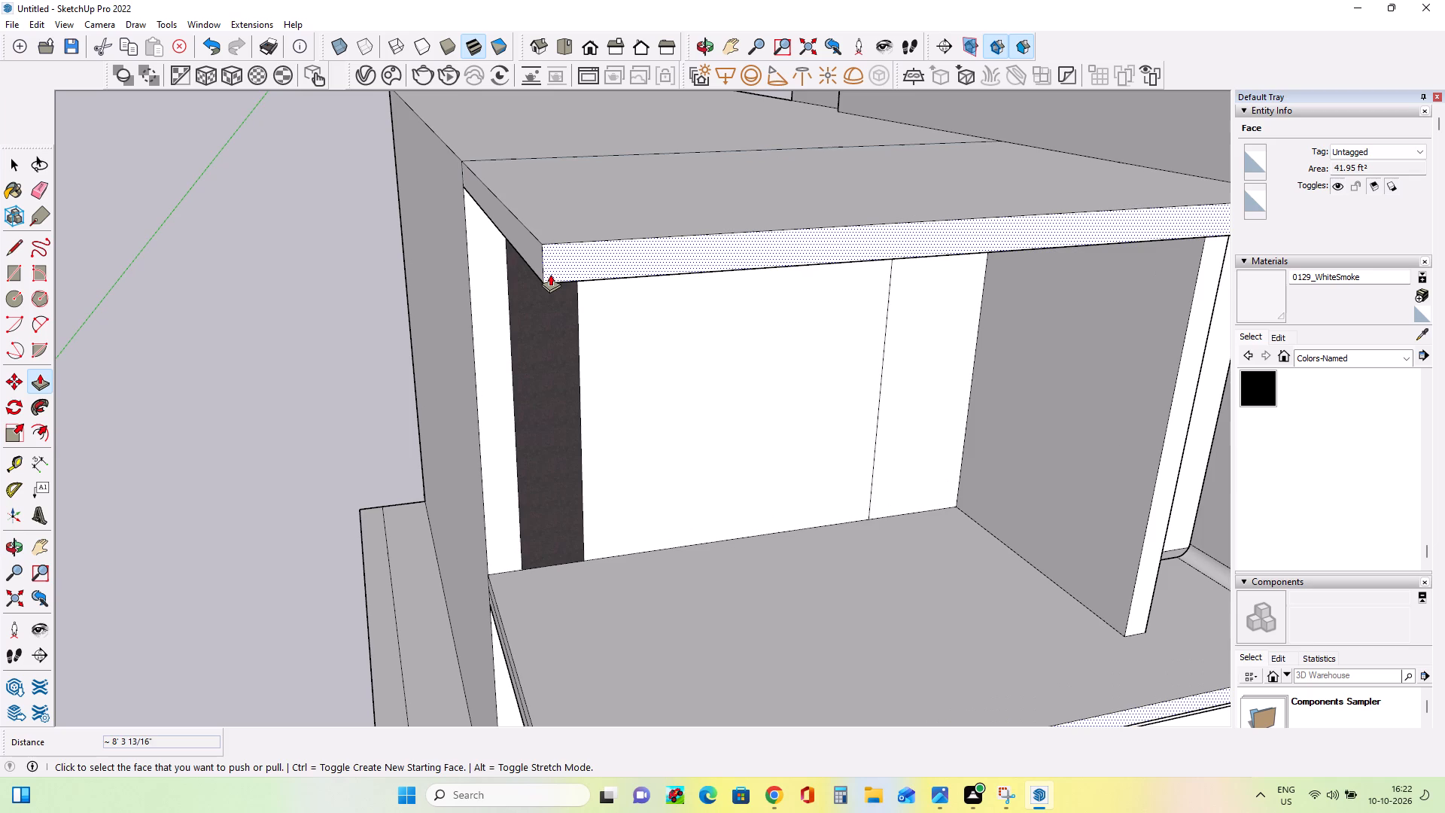
middle_click(550, 274)
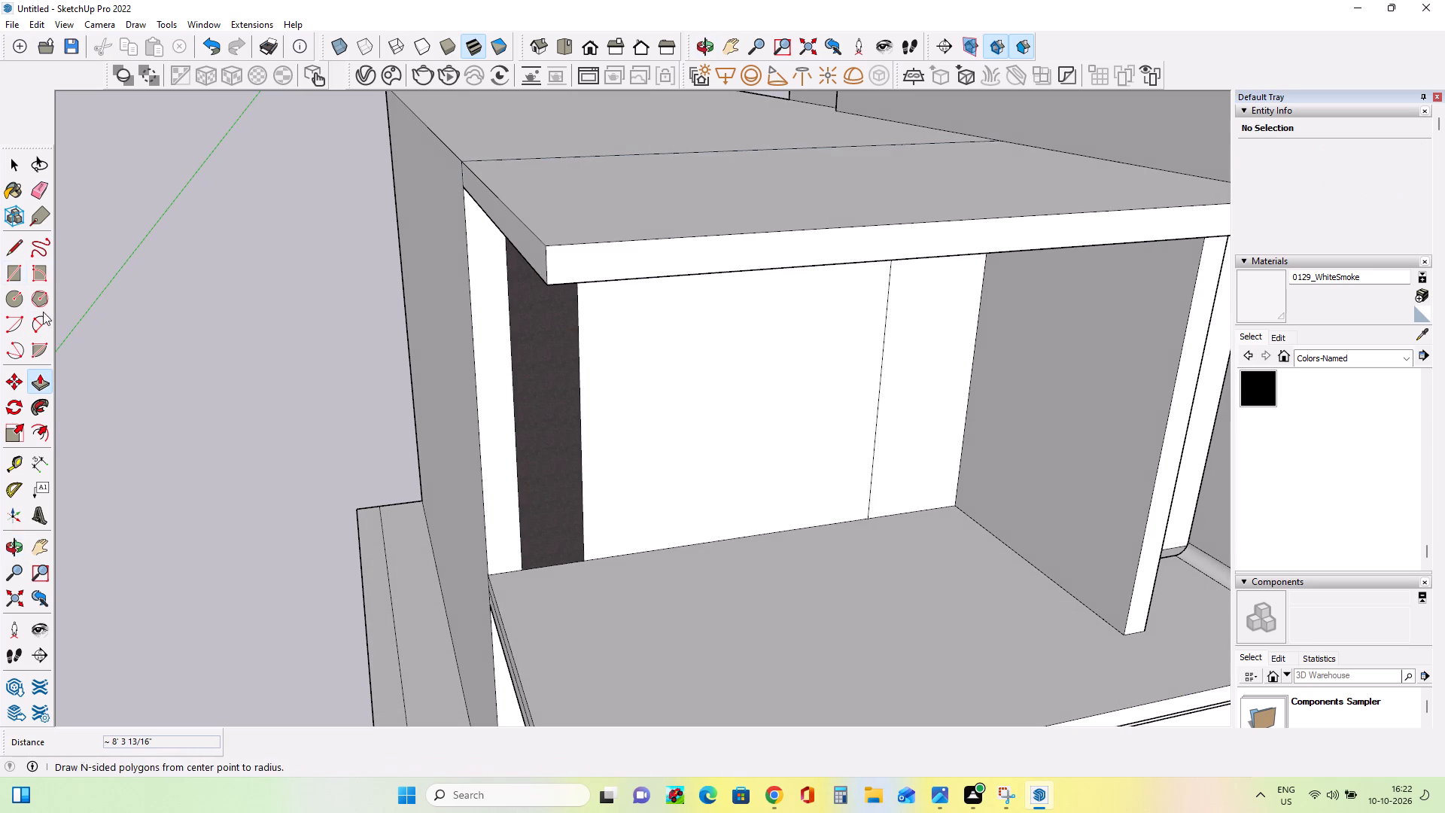
left_click(47, 344)
left_click(48, 323)
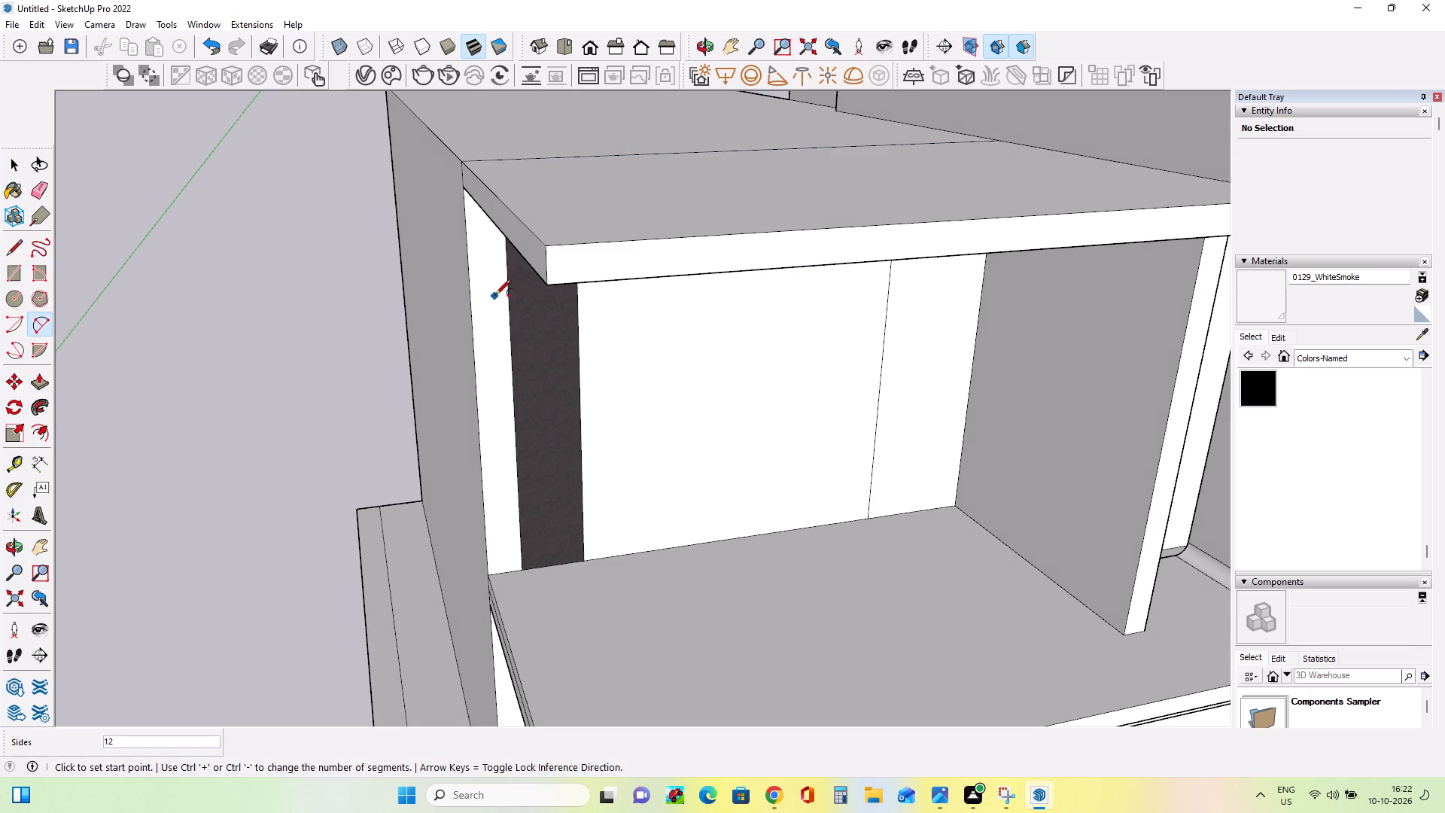
left_click(546, 283)
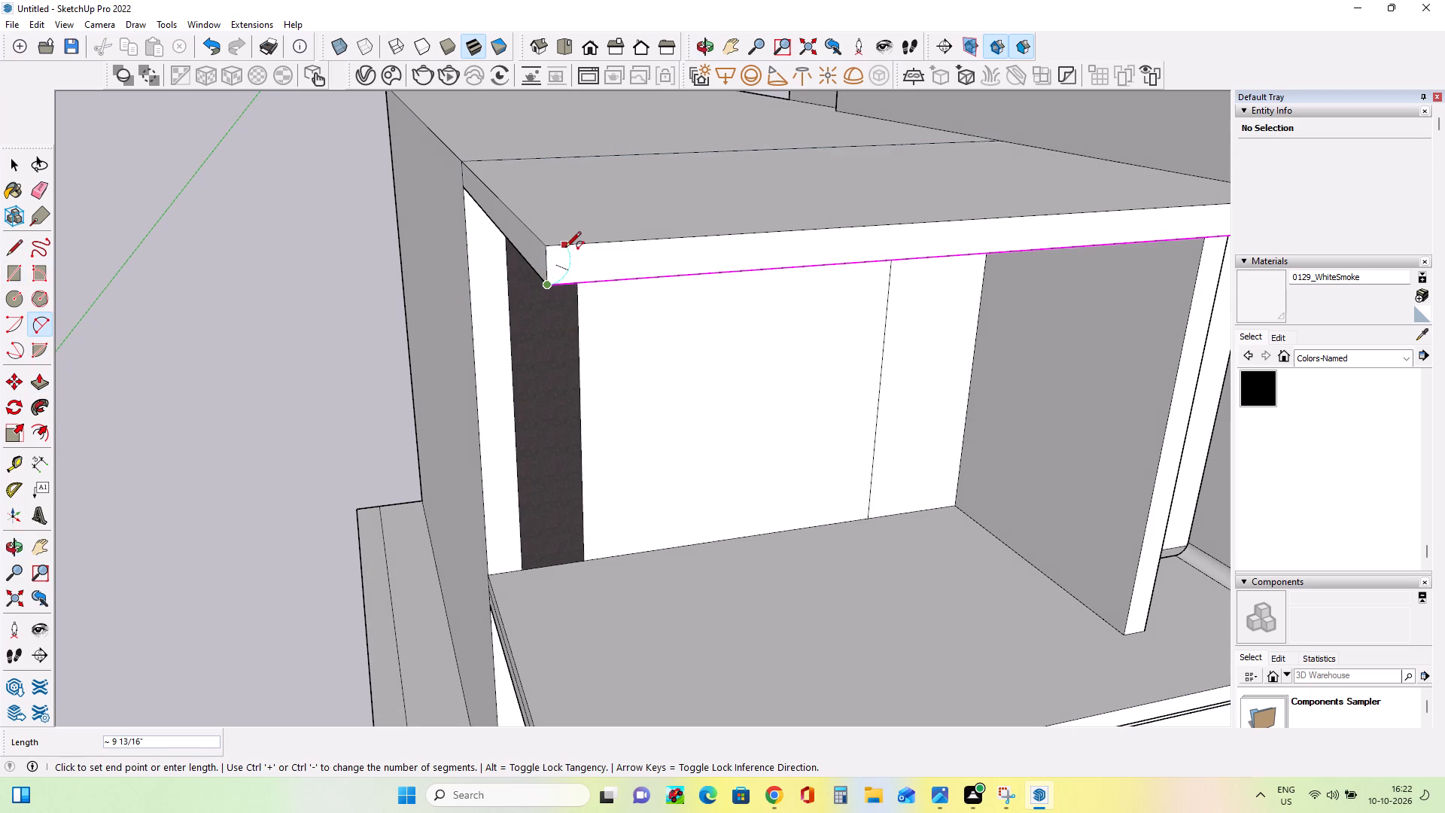
left_click(565, 248)
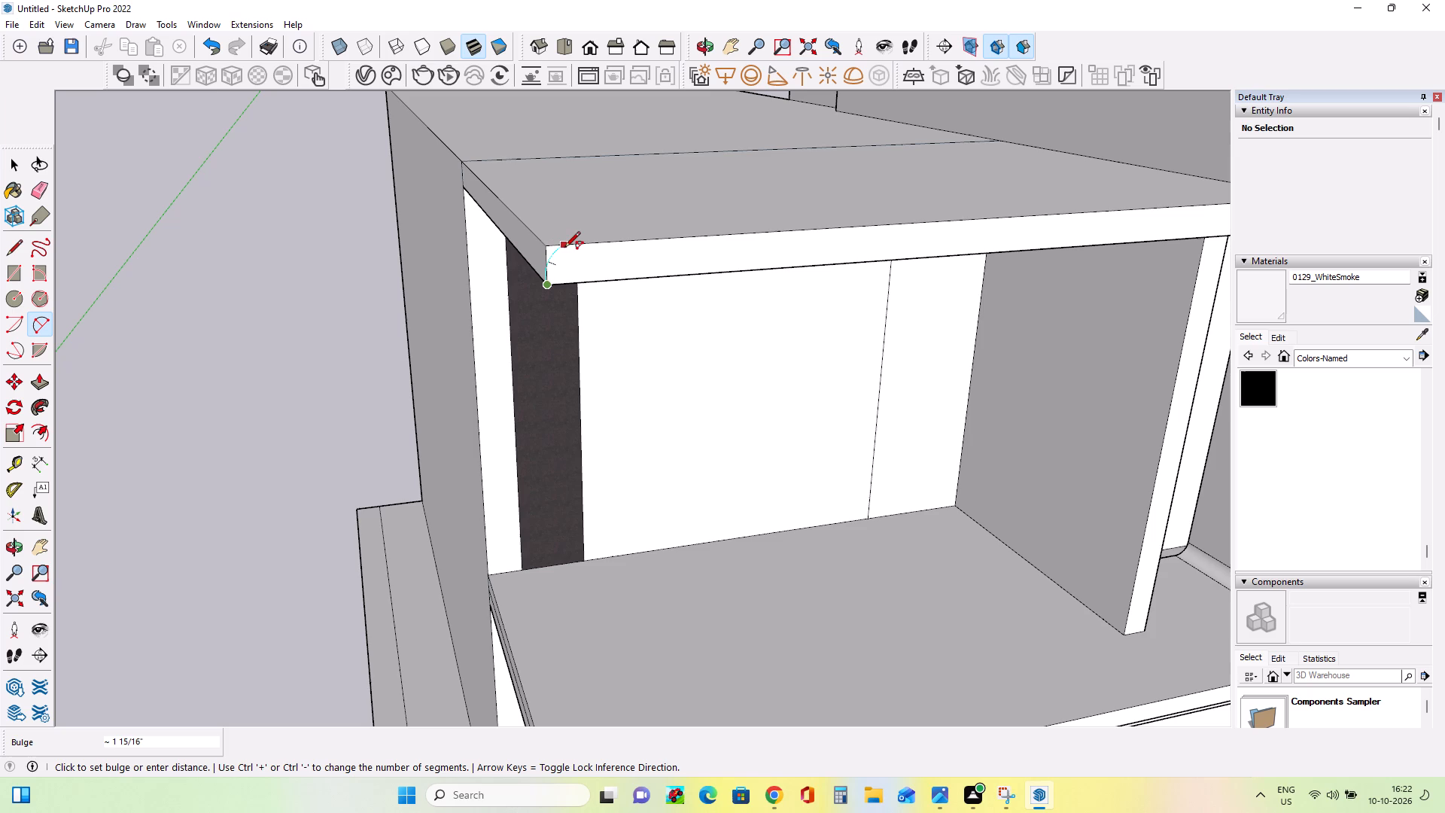
left_click(564, 248)
Push the corner sliver outside the arc back about 12' 1 15/16" through the top slab to round its outer edge.
middle_click_drag(567, 289, 534, 283)
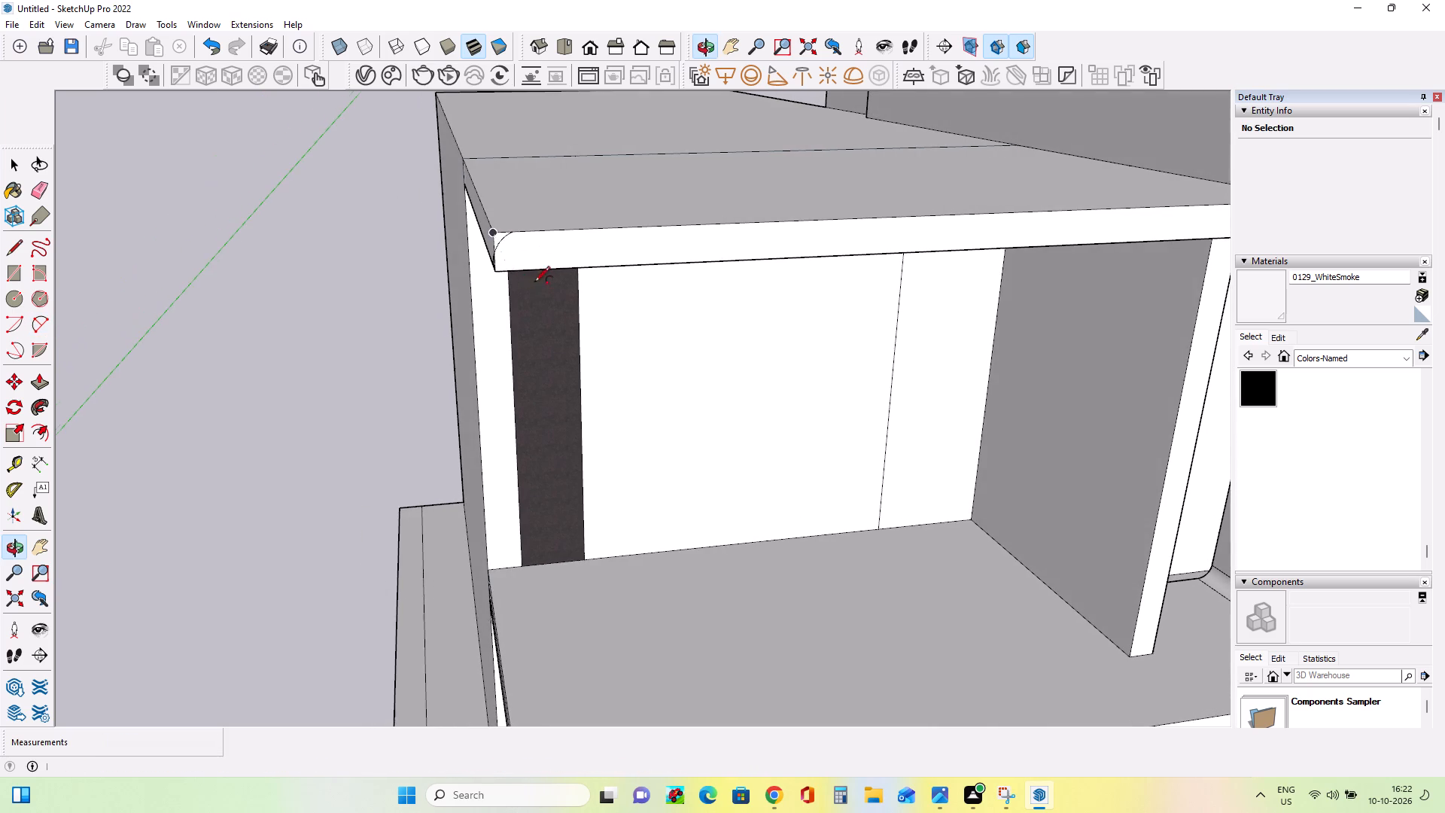
scroll(488, 277, "up", 8)
scroll(586, 273, "down", 4)
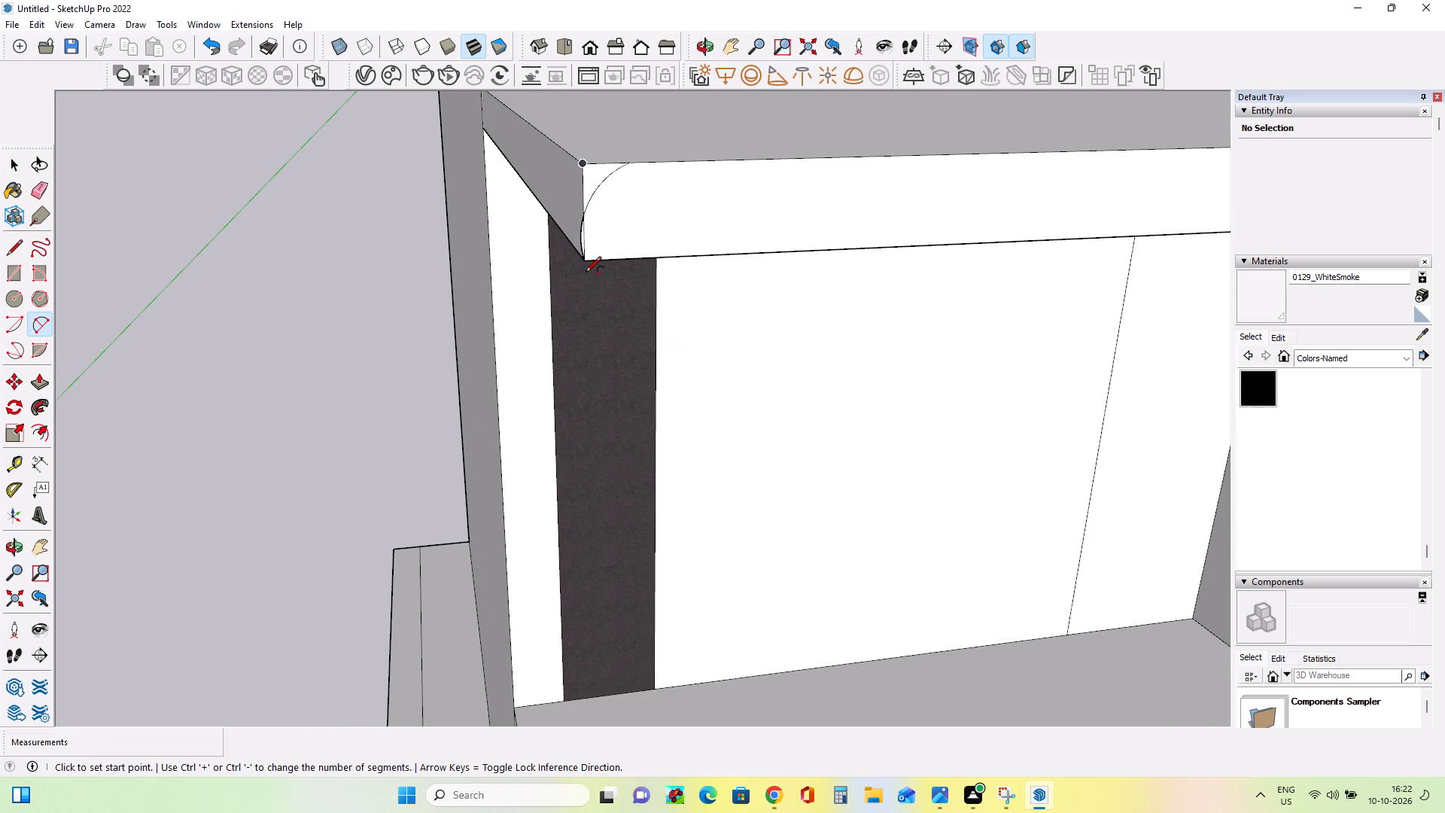
scroll(586, 273, "up", 1)
scroll(587, 268, "down", 7)
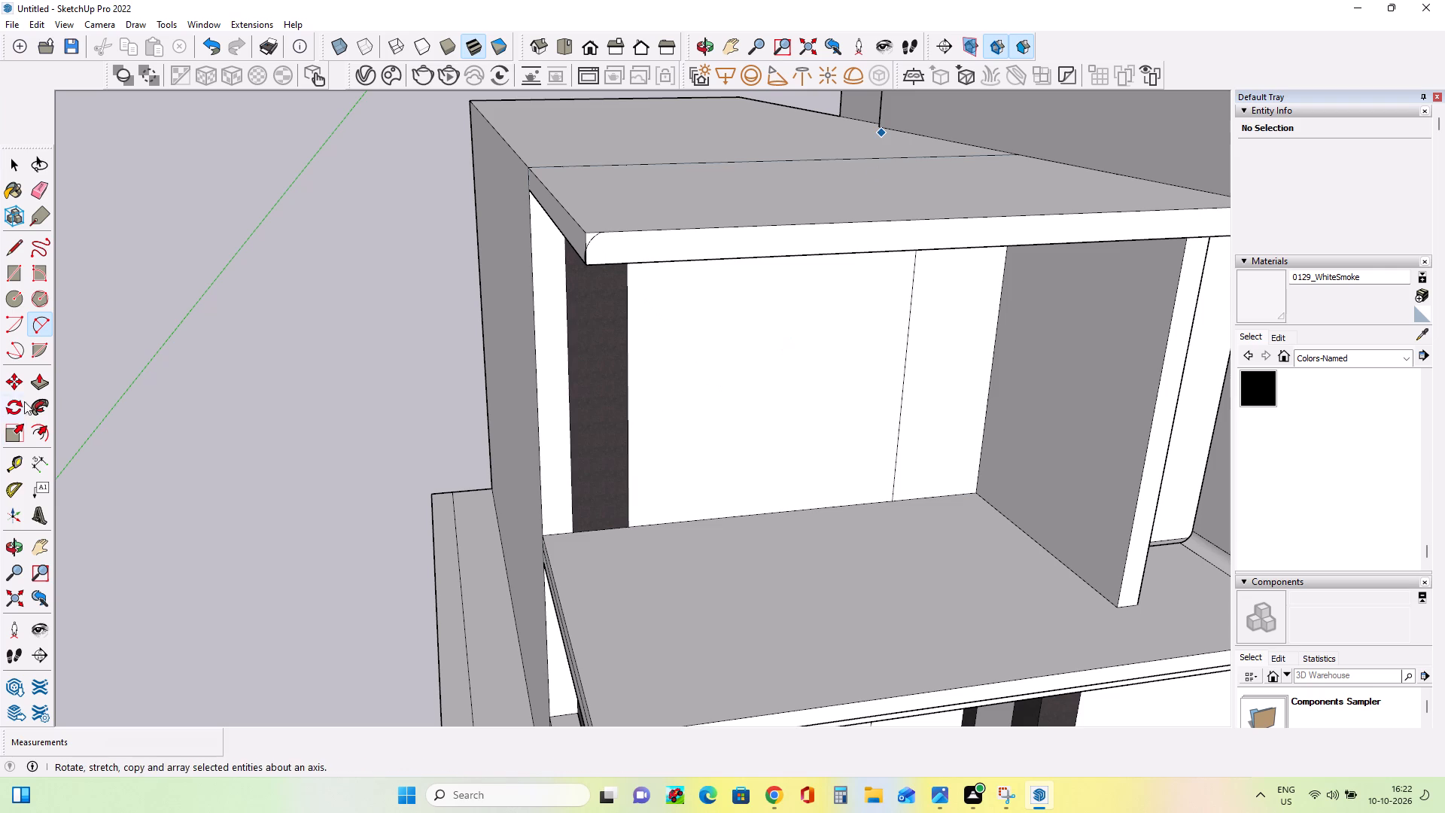
left_click(41, 380)
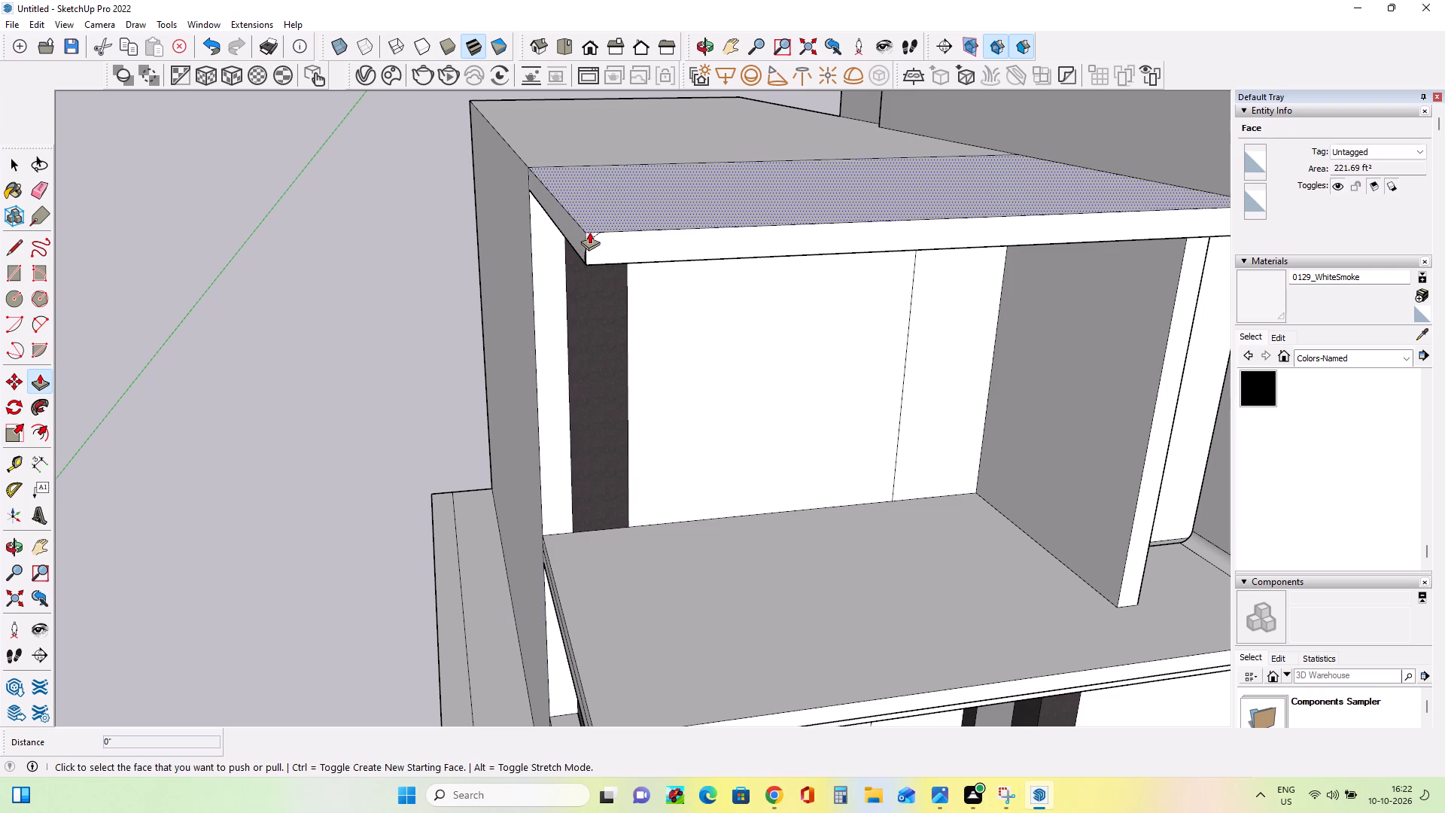
left_click(589, 236)
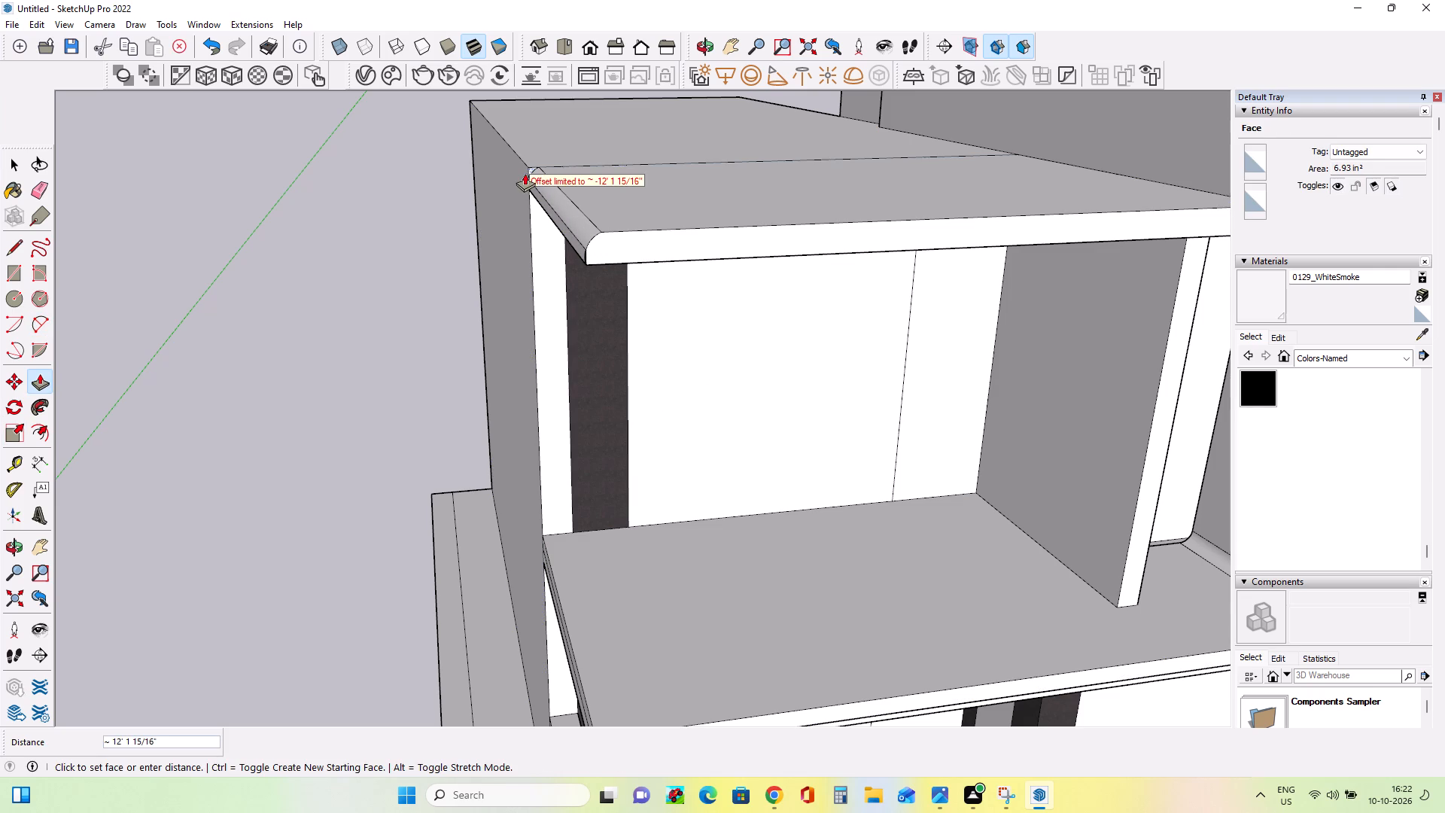
left_click(522, 169)
Examine the top slab's rounded edge and the bottom slab's outer end against the reference image.
middle_click_drag(555, 237, 591, 239)
scroll(518, 160, "up", 2)
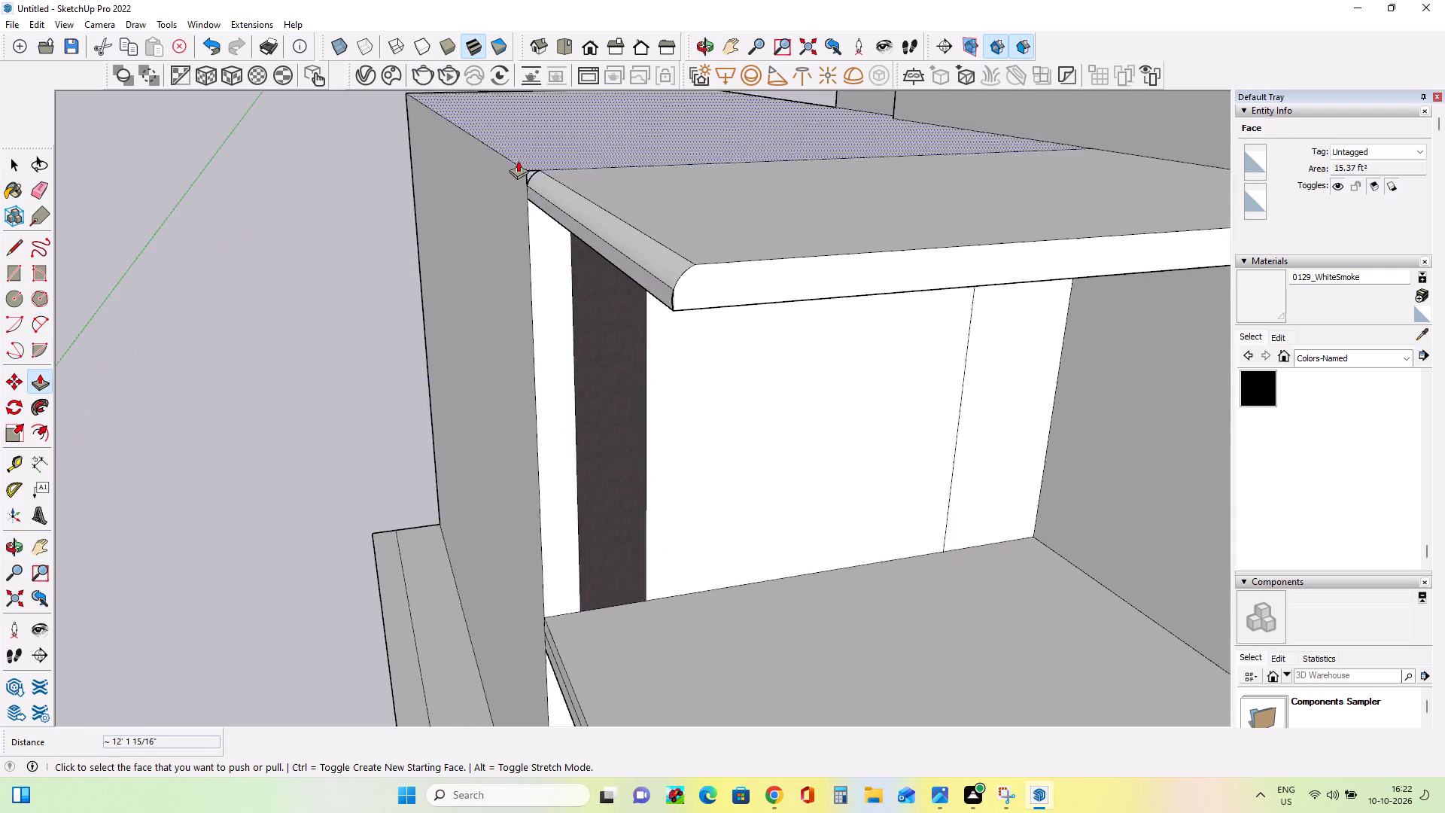
scroll(518, 160, "up", 5)
middle_click_drag(538, 202, 479, 239)
scroll(571, 153, "down", 7)
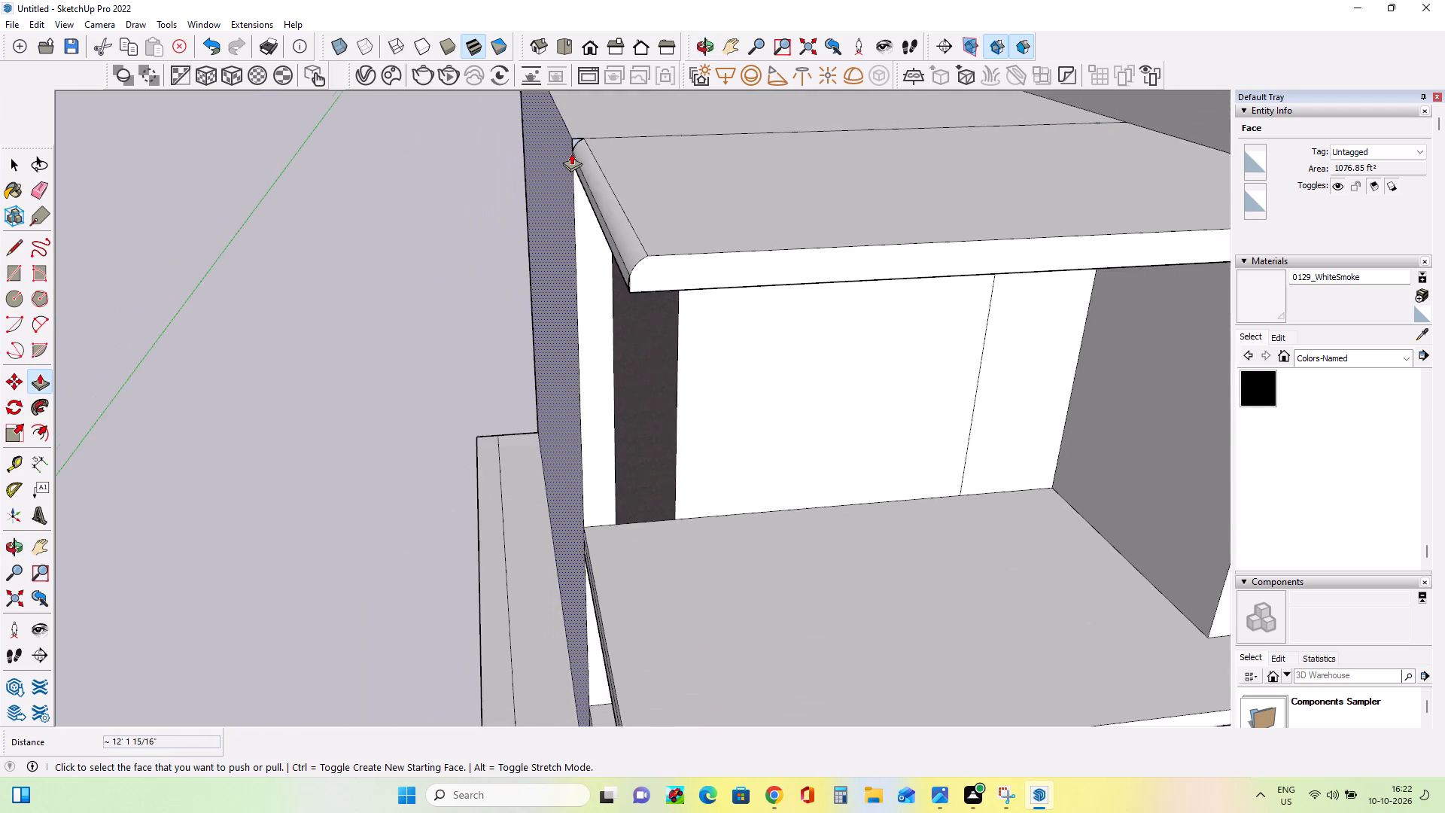
scroll(571, 153, "down", 8)
middle_click_drag(662, 347, 600, 246)
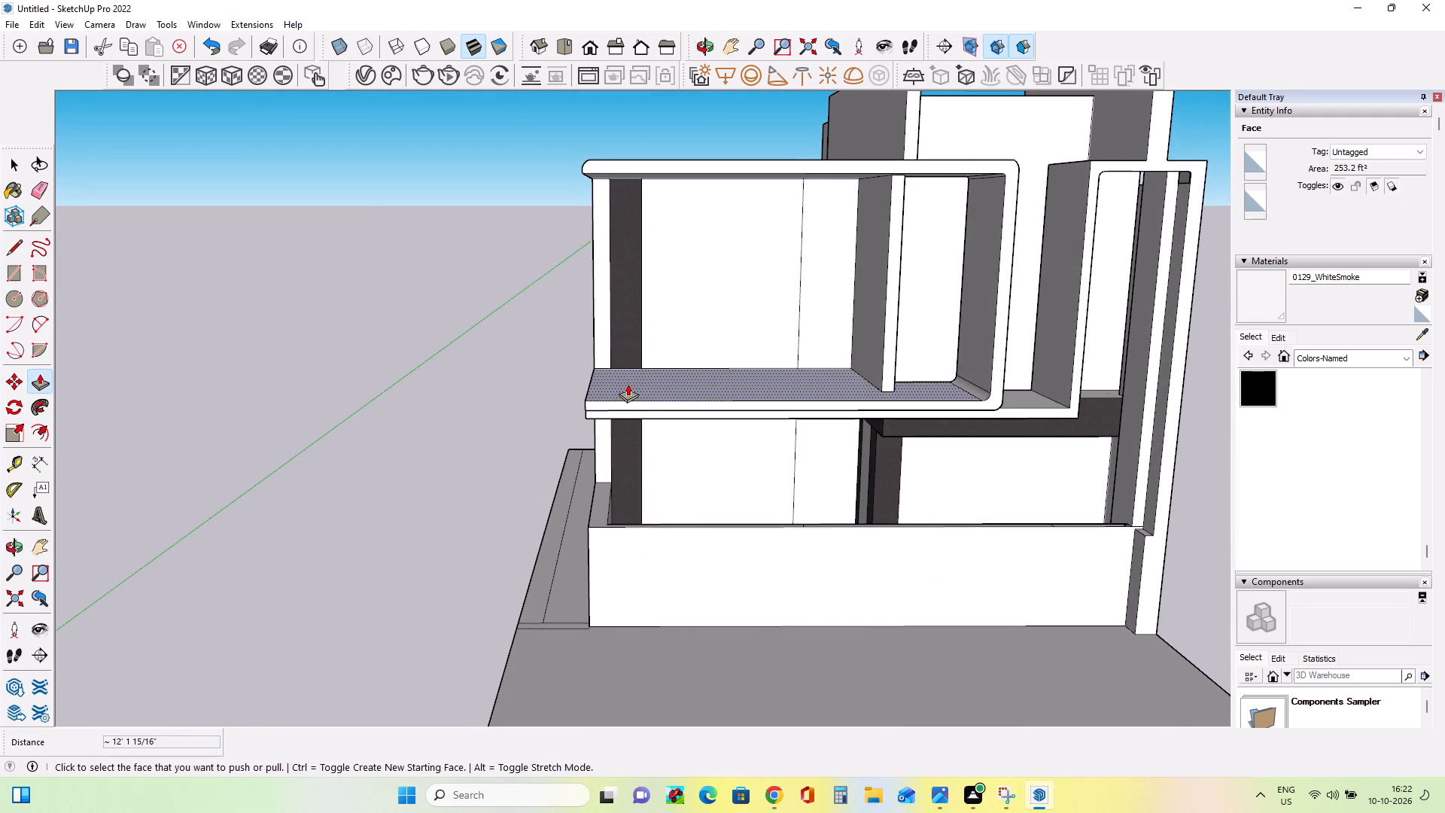
middle_click_drag(628, 384, 727, 440)
scroll(625, 436, "up", 6)
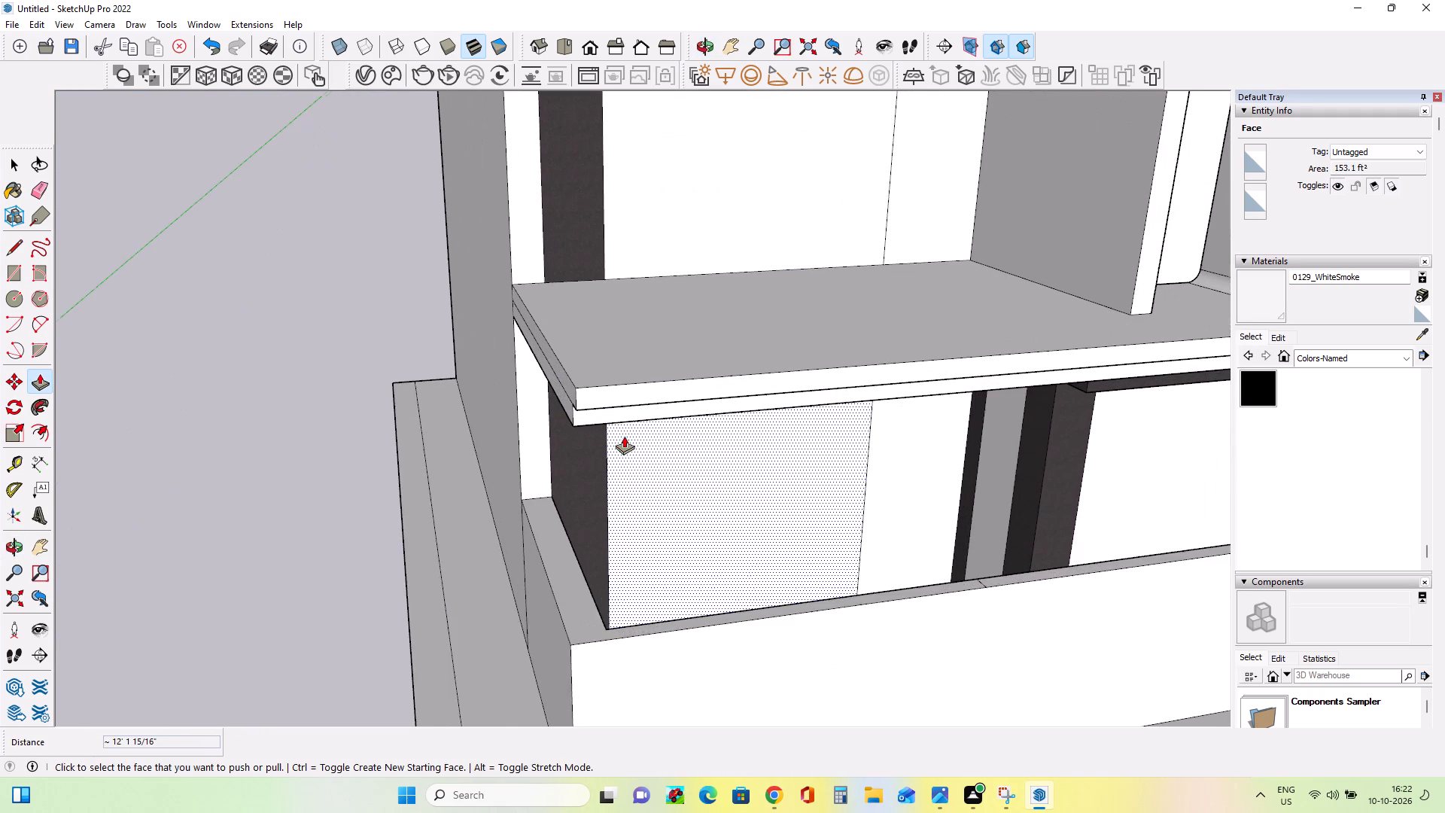
scroll(624, 436, "down", 14)
scroll(948, 378, "up", 13)
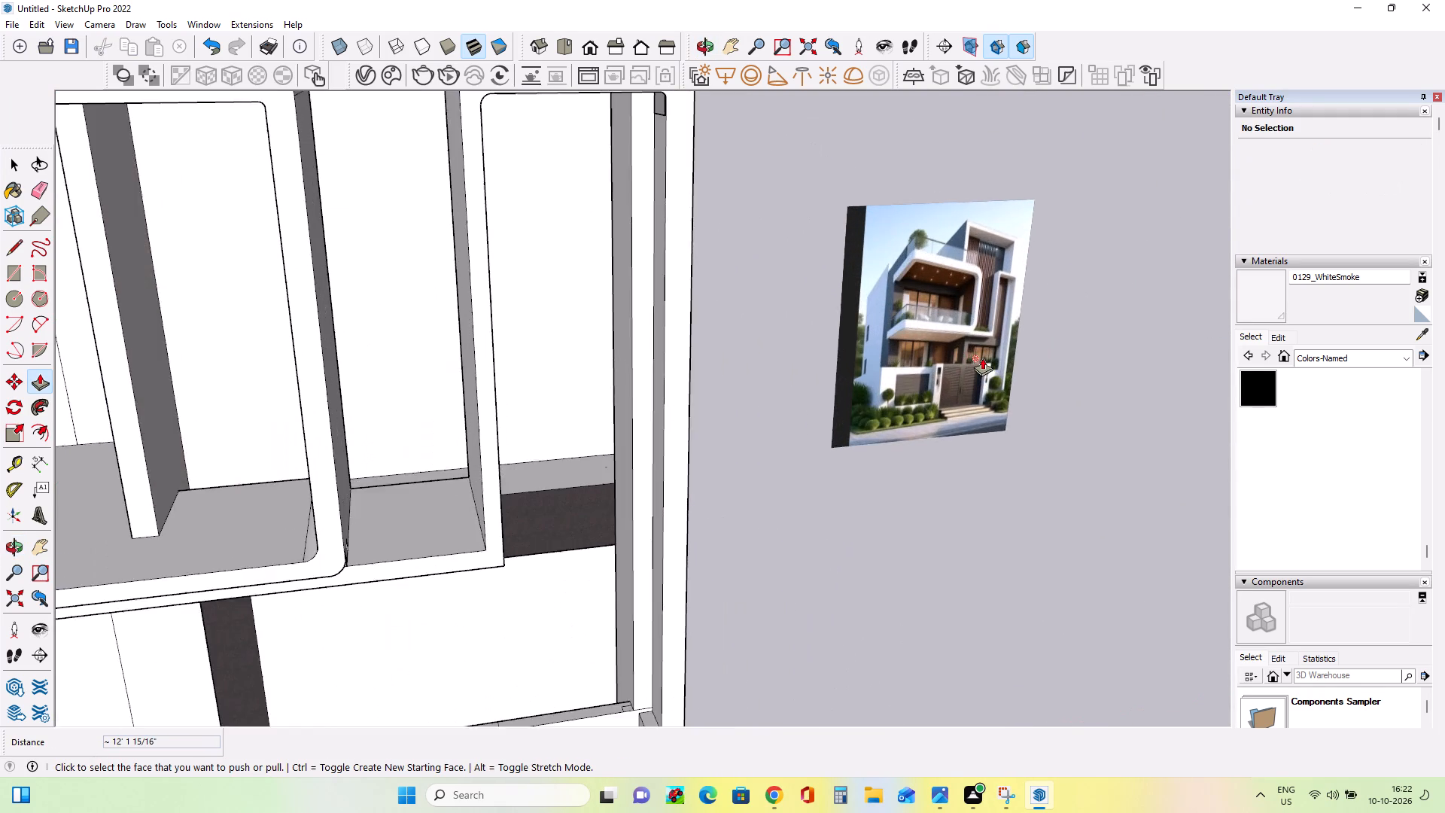
scroll(982, 357, "up", 3)
scroll(982, 357, "down", 4)
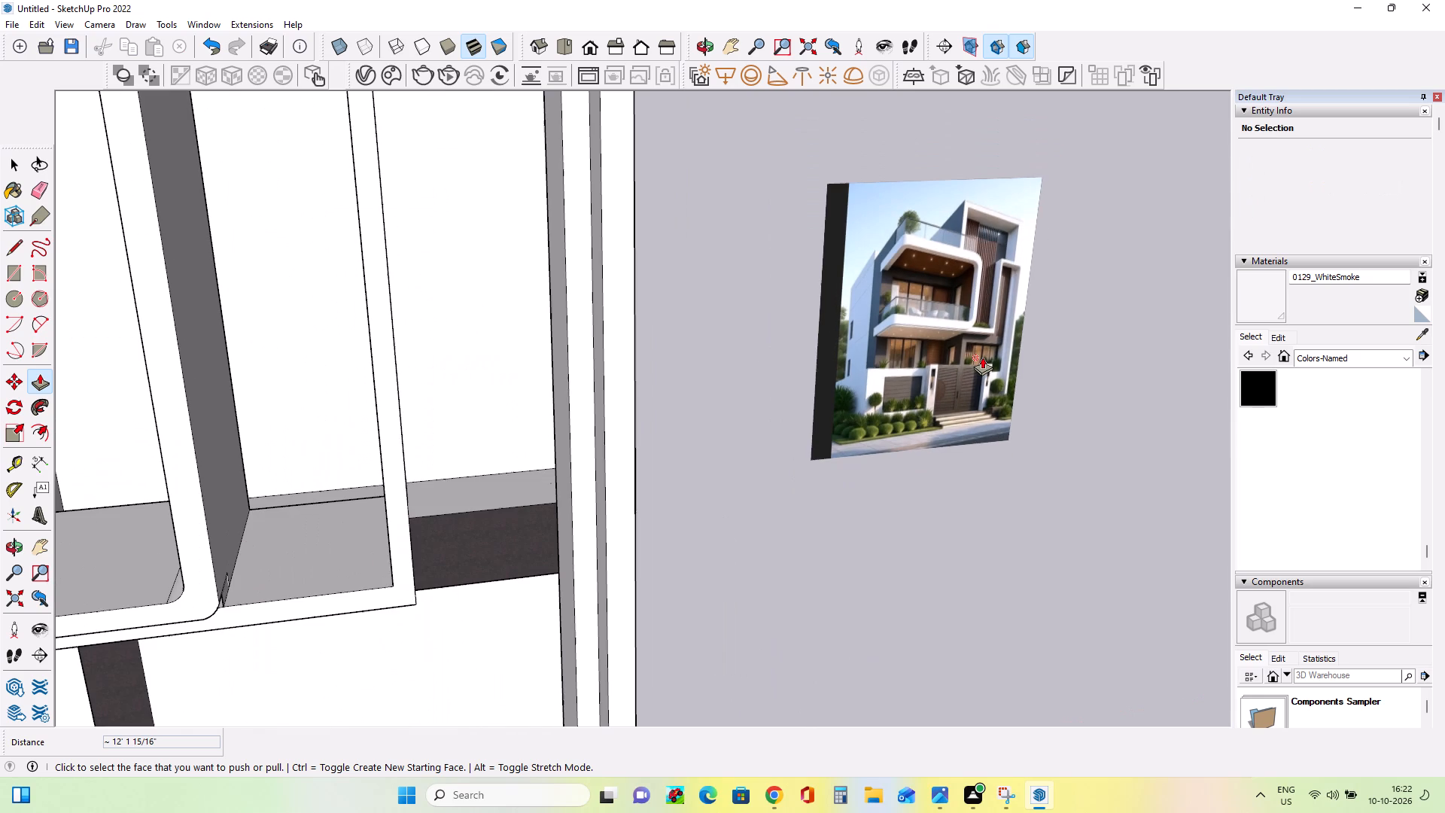
Draw a two-point arc with about 2 11/16" bulge on the bottom slab's outer end, from its top front corner to the underside's front corner.
scroll(982, 357, "down", 11)
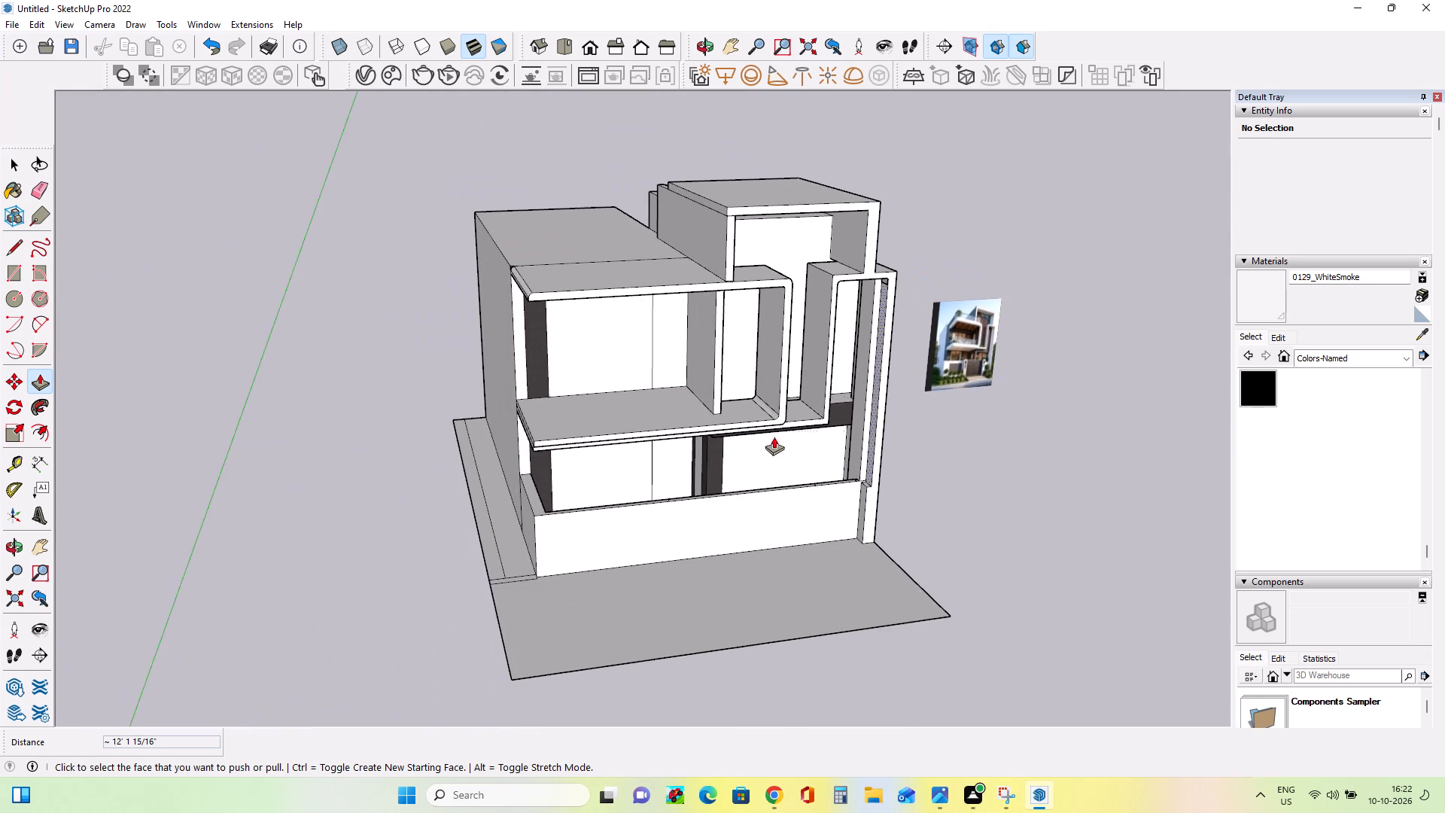
scroll(501, 489, "up", 6)
scroll(592, 461, "up", 1)
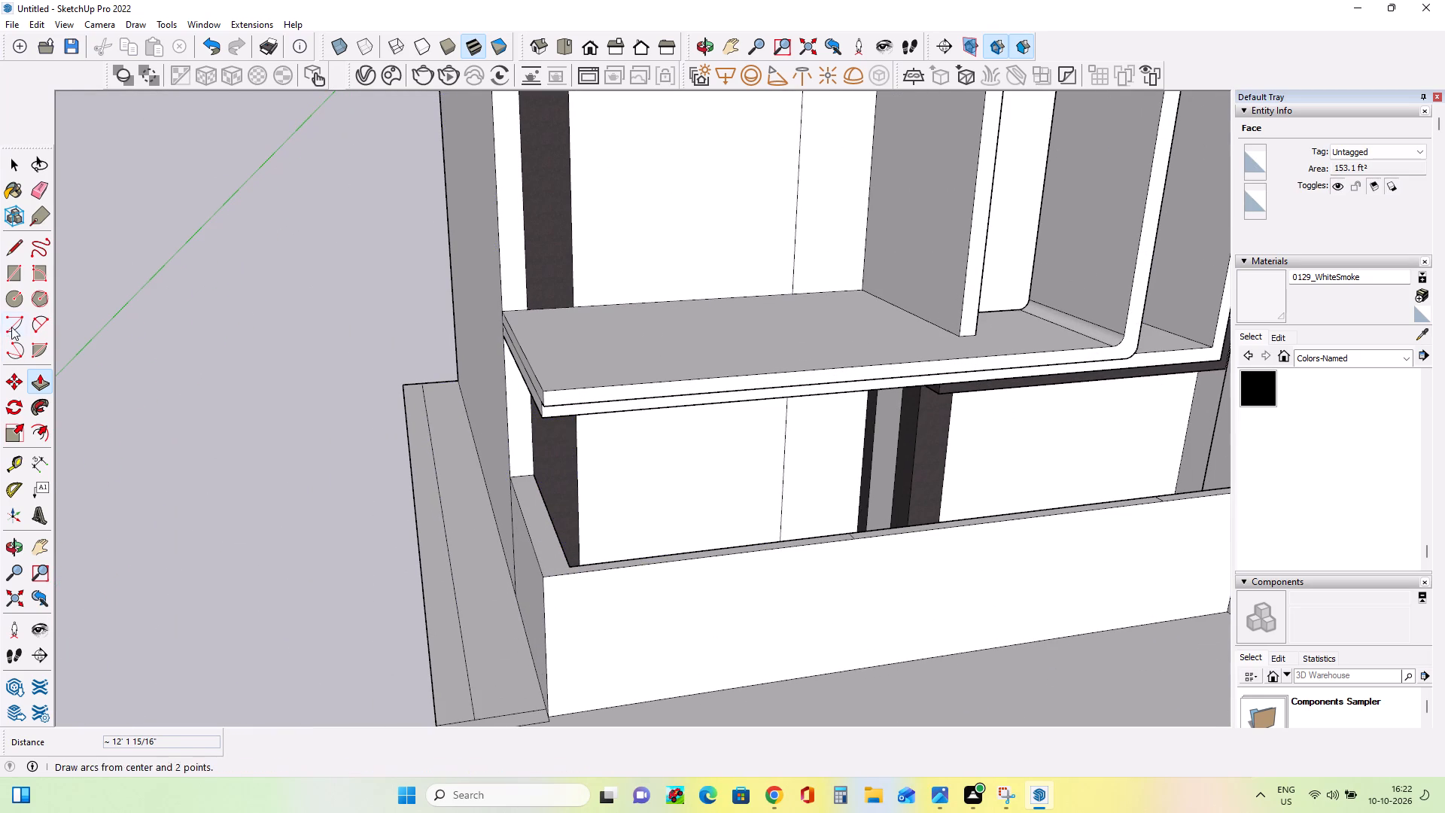
left_click(41, 325)
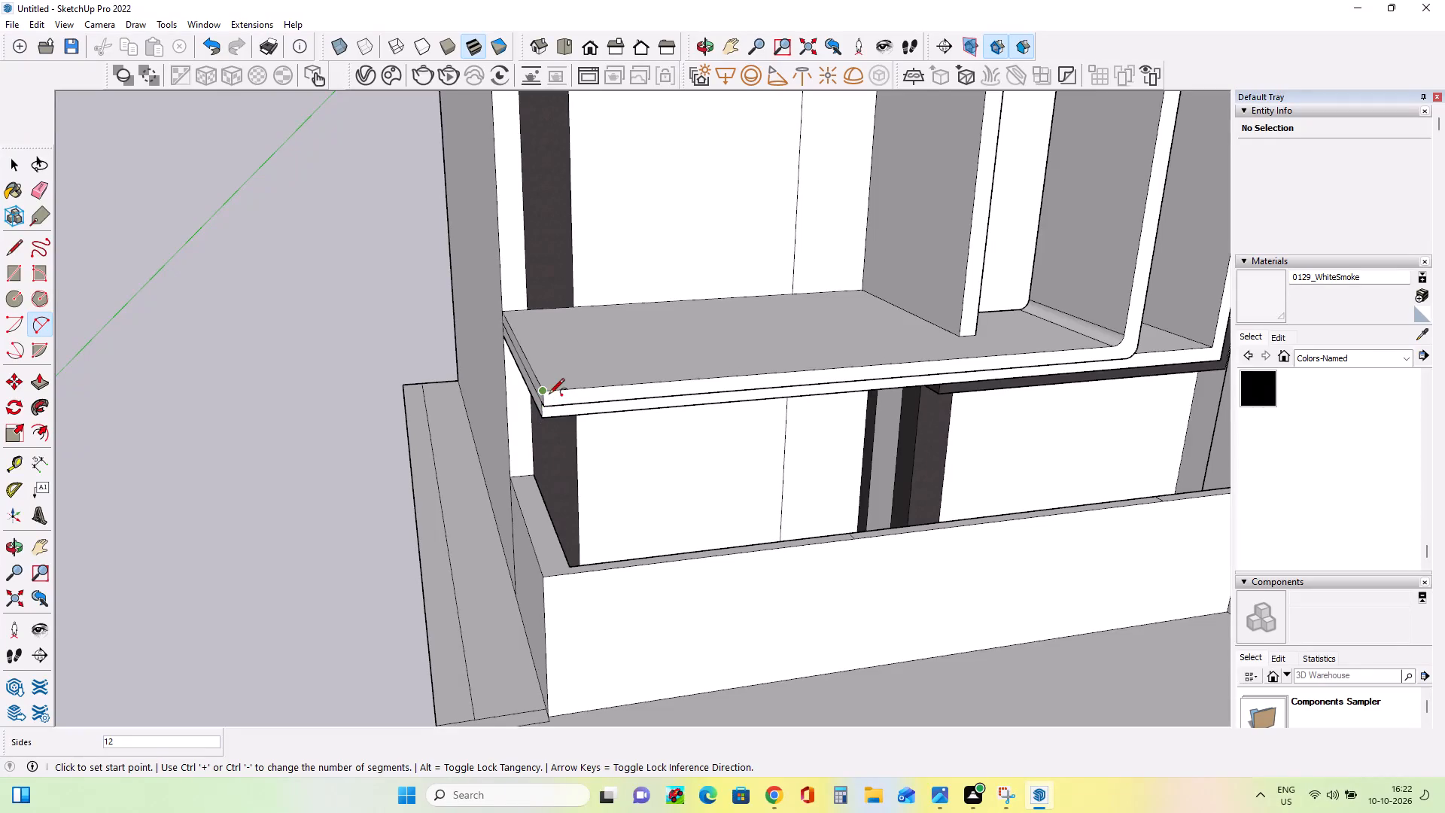
left_click(549, 395)
middle_click_drag(531, 443, 589, 360)
left_click(589, 357)
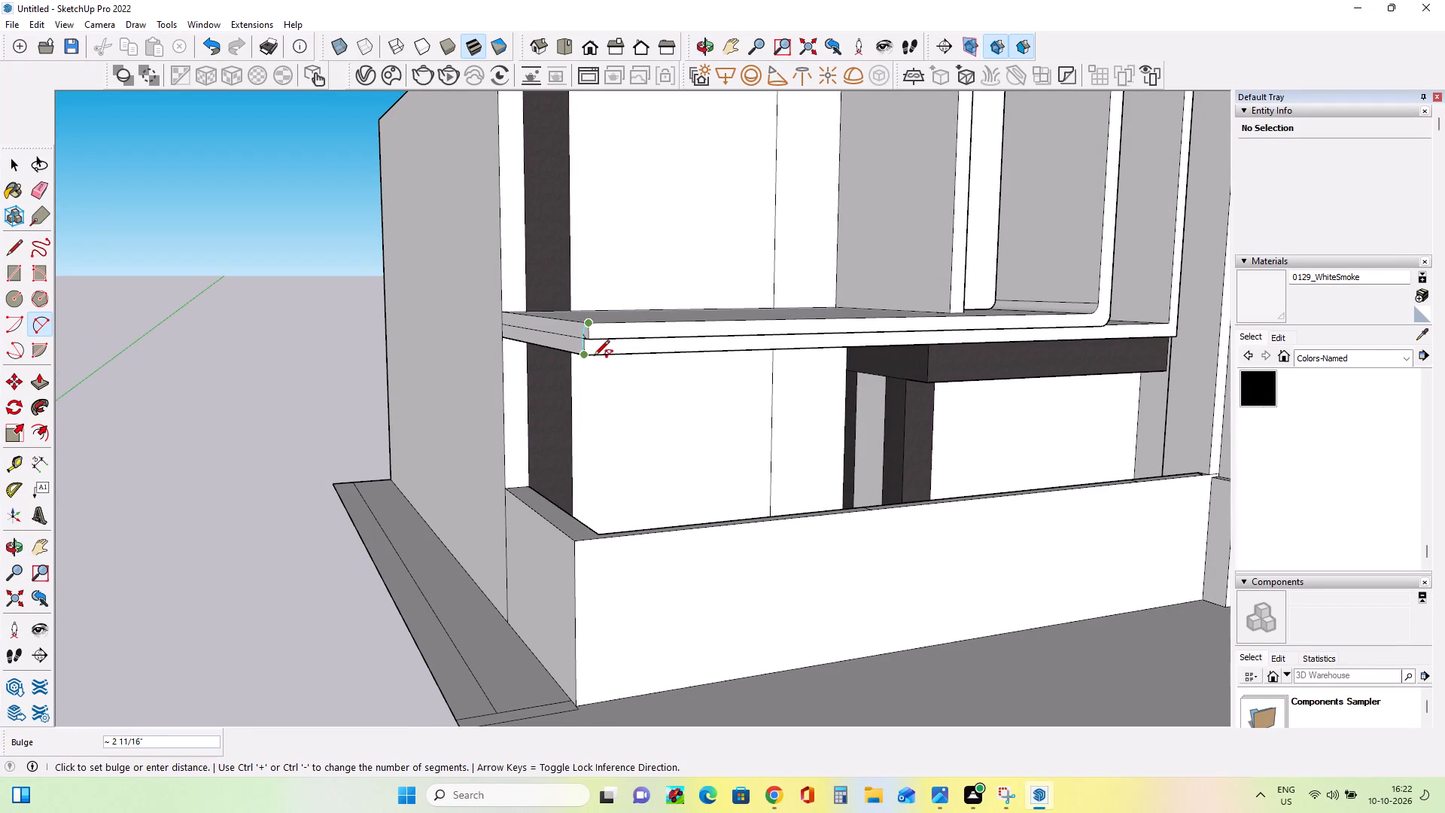
left_click(594, 357)
Examine the arc profile on the bottom slab's outer end from several angles.
middle_click_drag(598, 362, 616, 382)
scroll(598, 366, "up", 8)
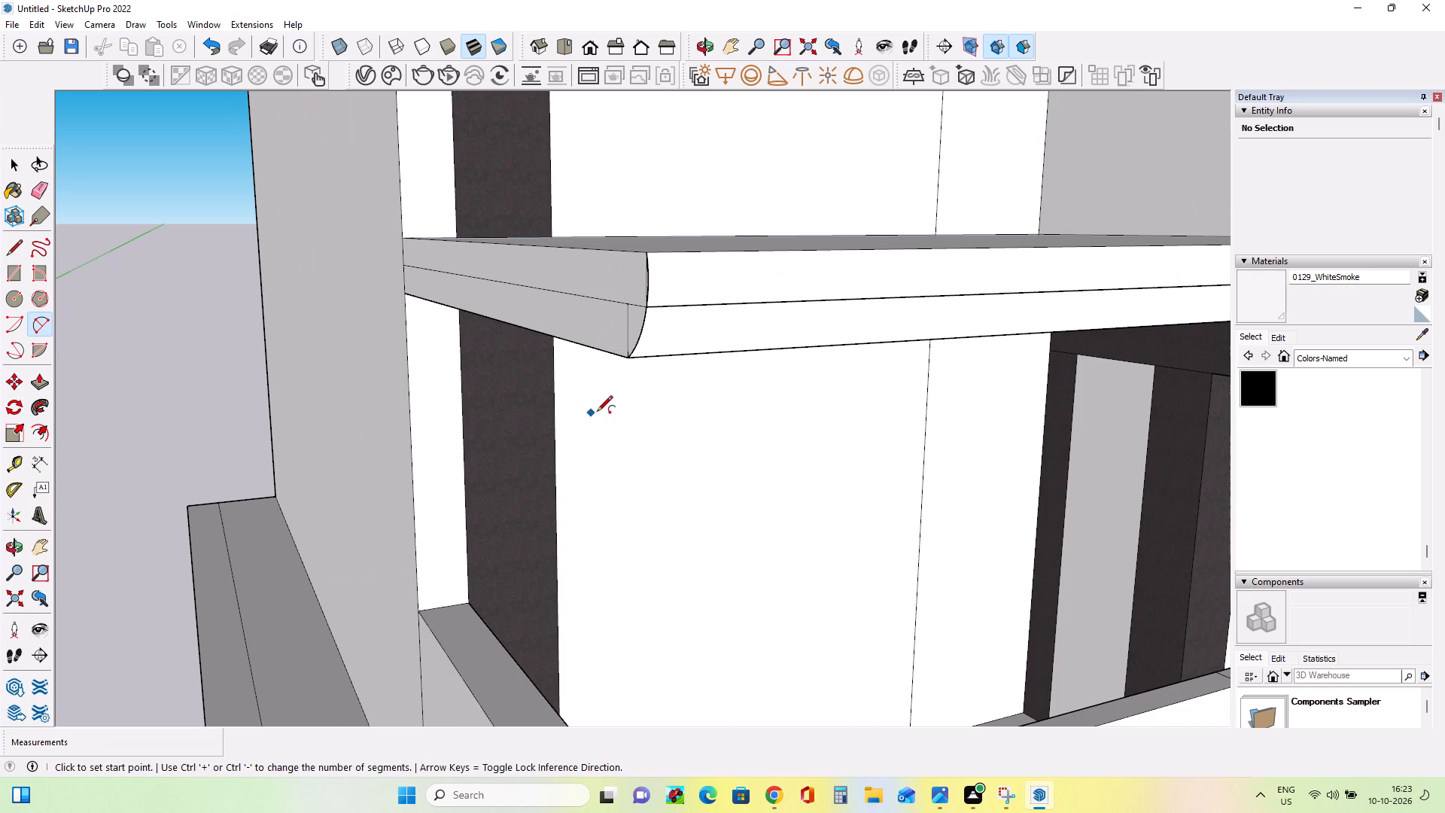
middle_click(598, 413)
middle_click(593, 410)
middle_click_drag(544, 410, 528, 410)
middle_click_drag(528, 410, 489, 413)
middle_click(489, 413)
scroll(495, 413, "down", 3)
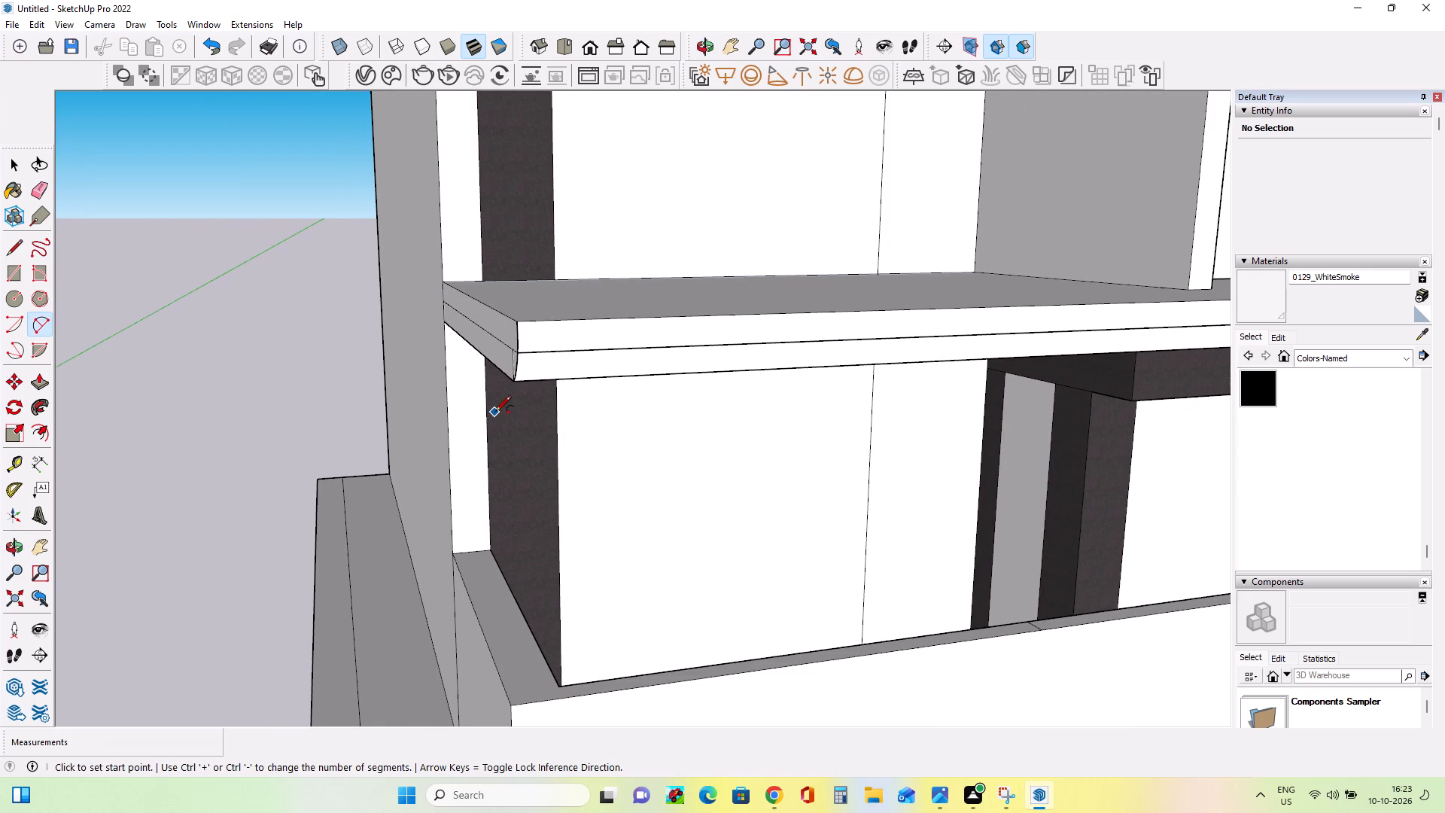
middle_click_drag(549, 480, 476, 466)
middle_click_drag(483, 458, 615, 439)
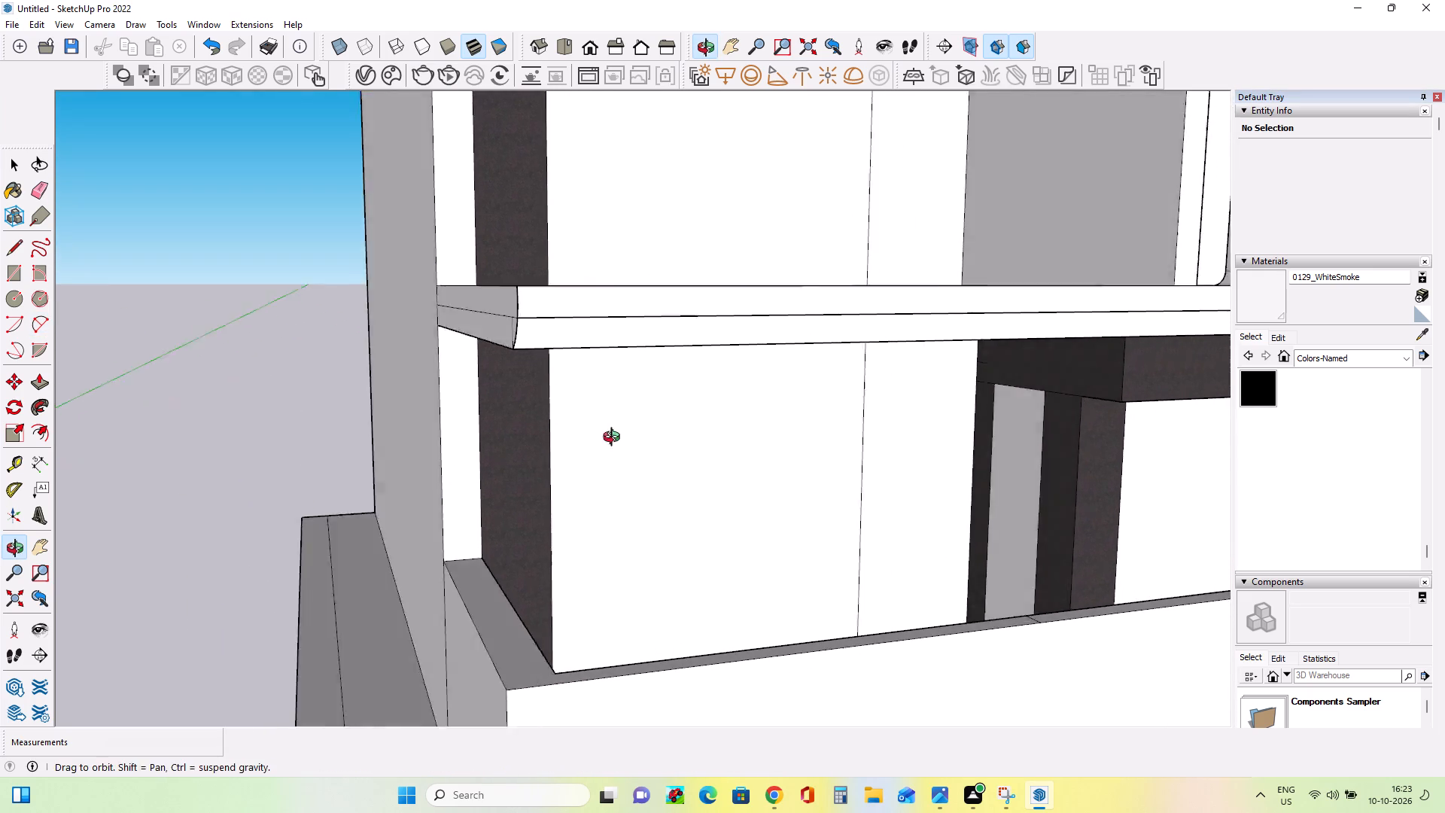
middle_click_drag(615, 439, 655, 434)
scroll(627, 347, "up", 3)
middle_click_drag(627, 347, 611, 367)
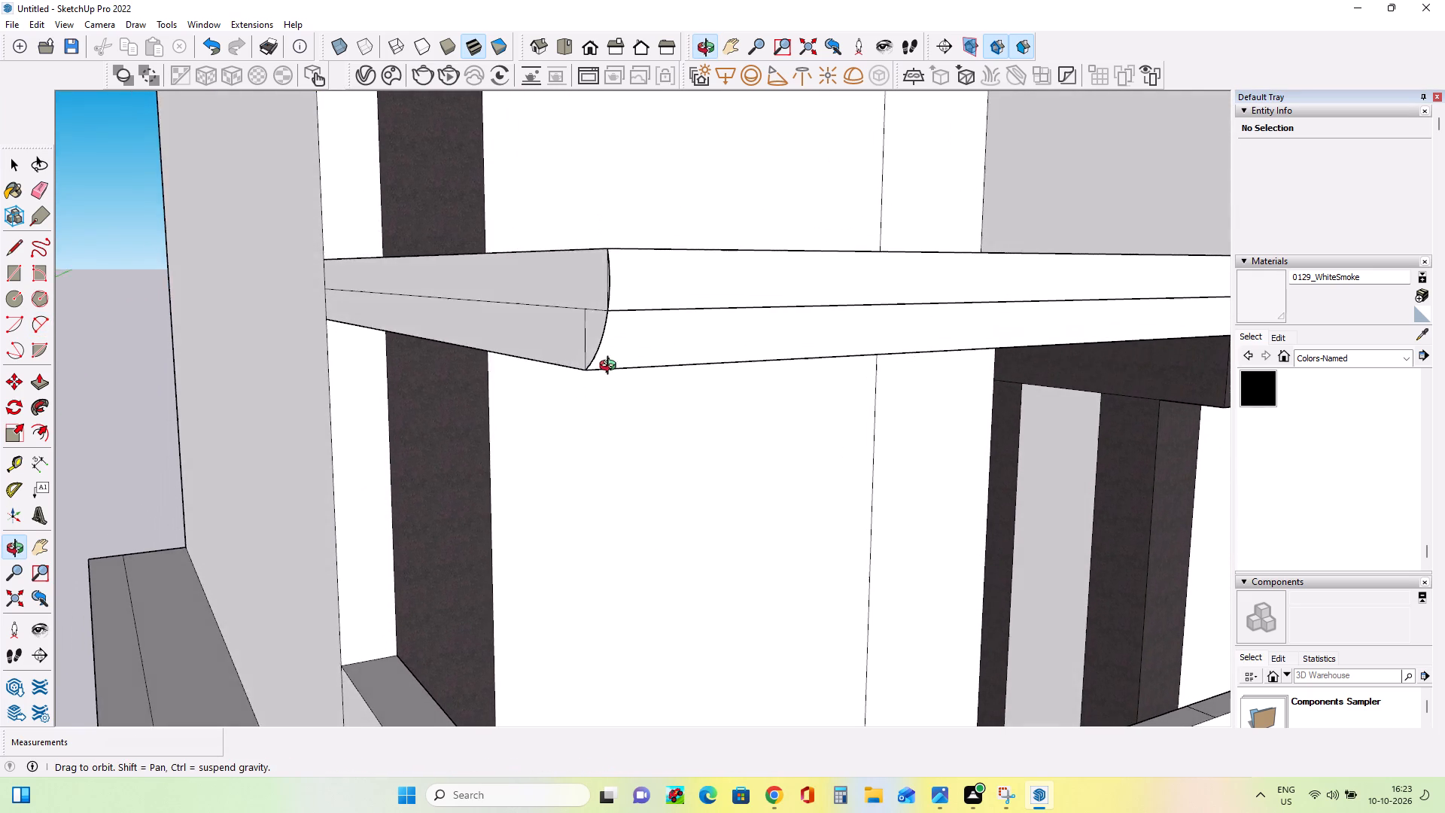
middle_click_drag(611, 367, 607, 379)
middle_click(589, 392)
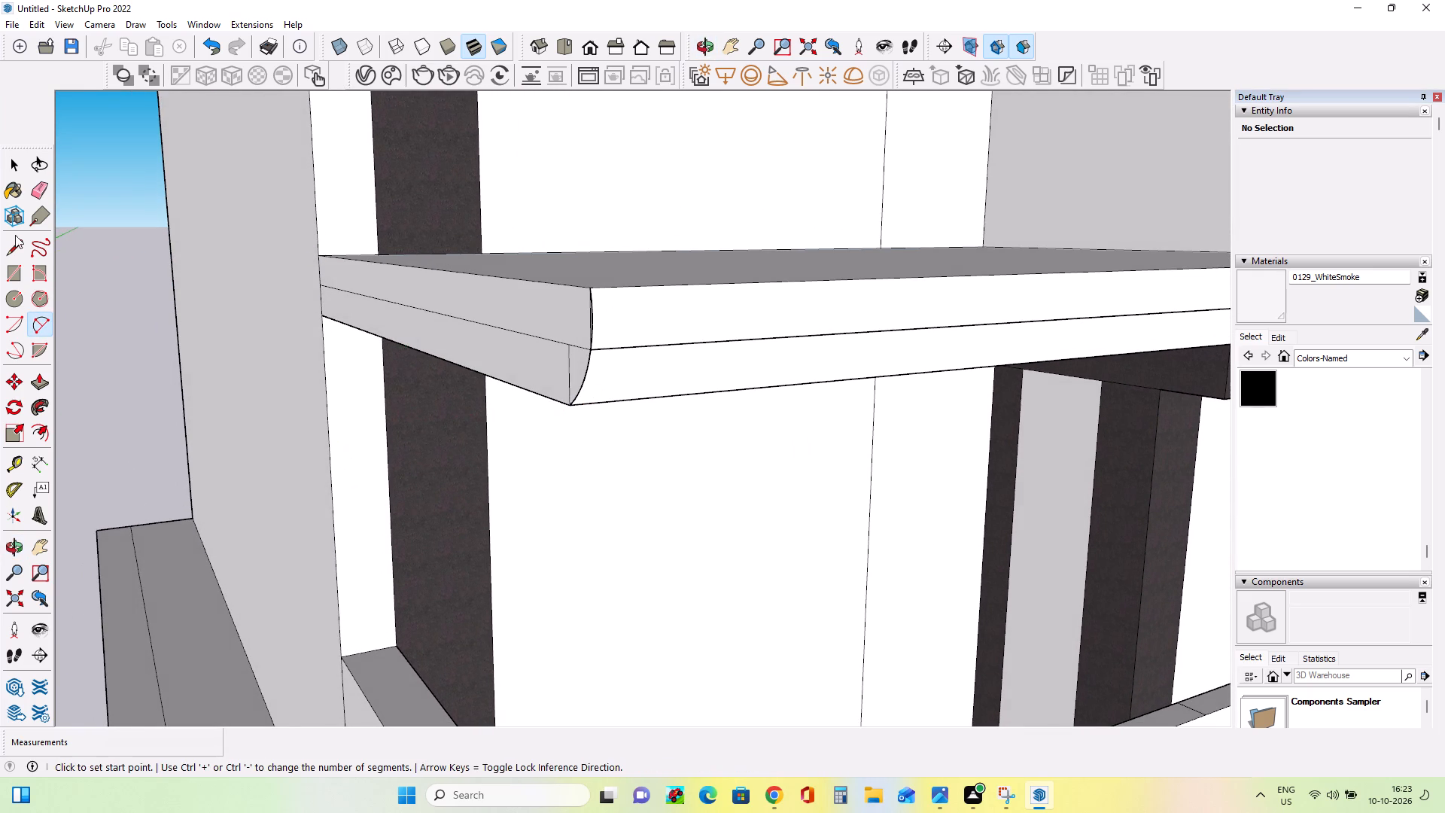
Extrude the lower segment between the arc and the recessed slab edge about 24' 6 15/16" along the bottom slab's front.
left_click(11, 172)
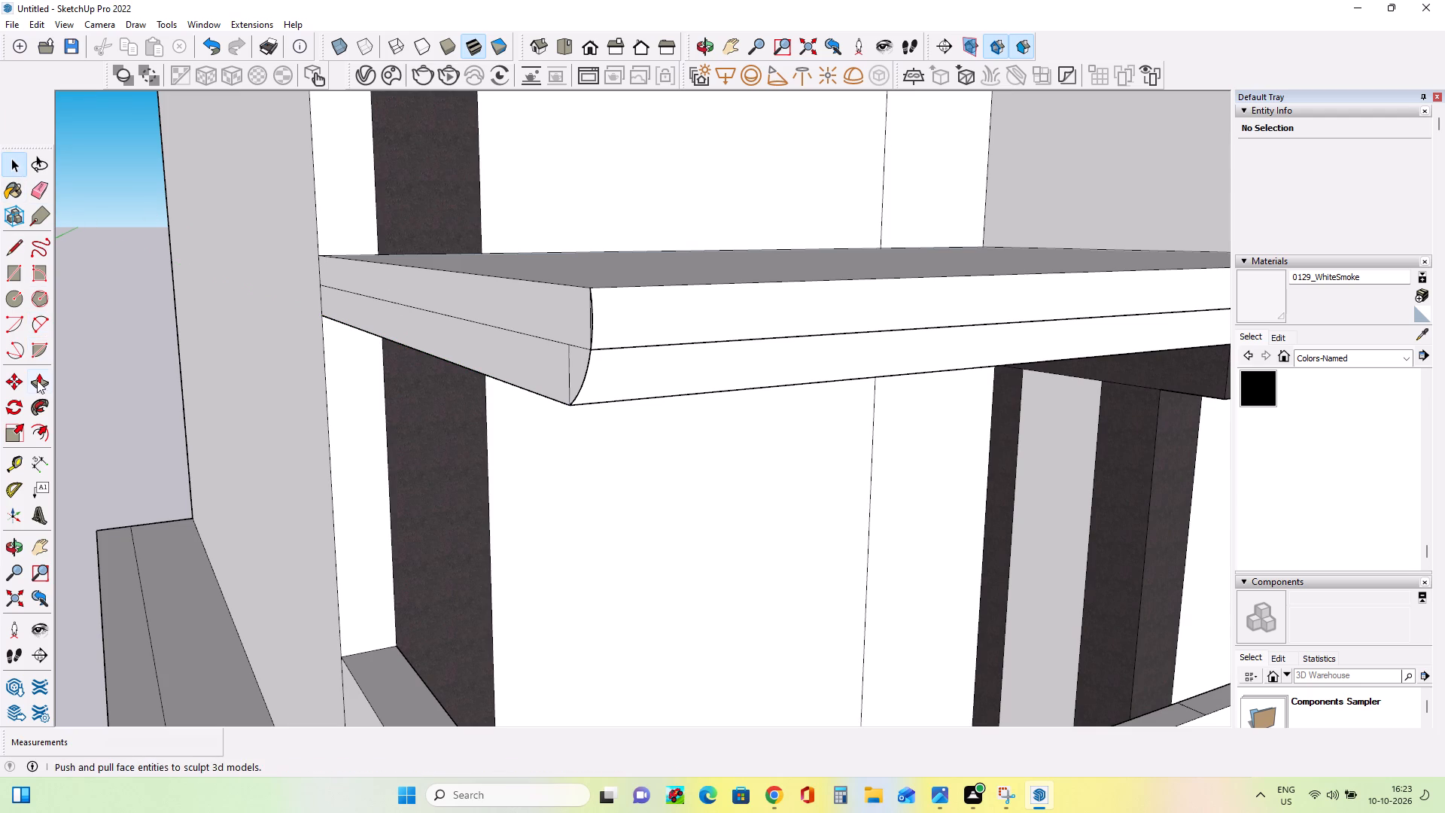
left_click(37, 383)
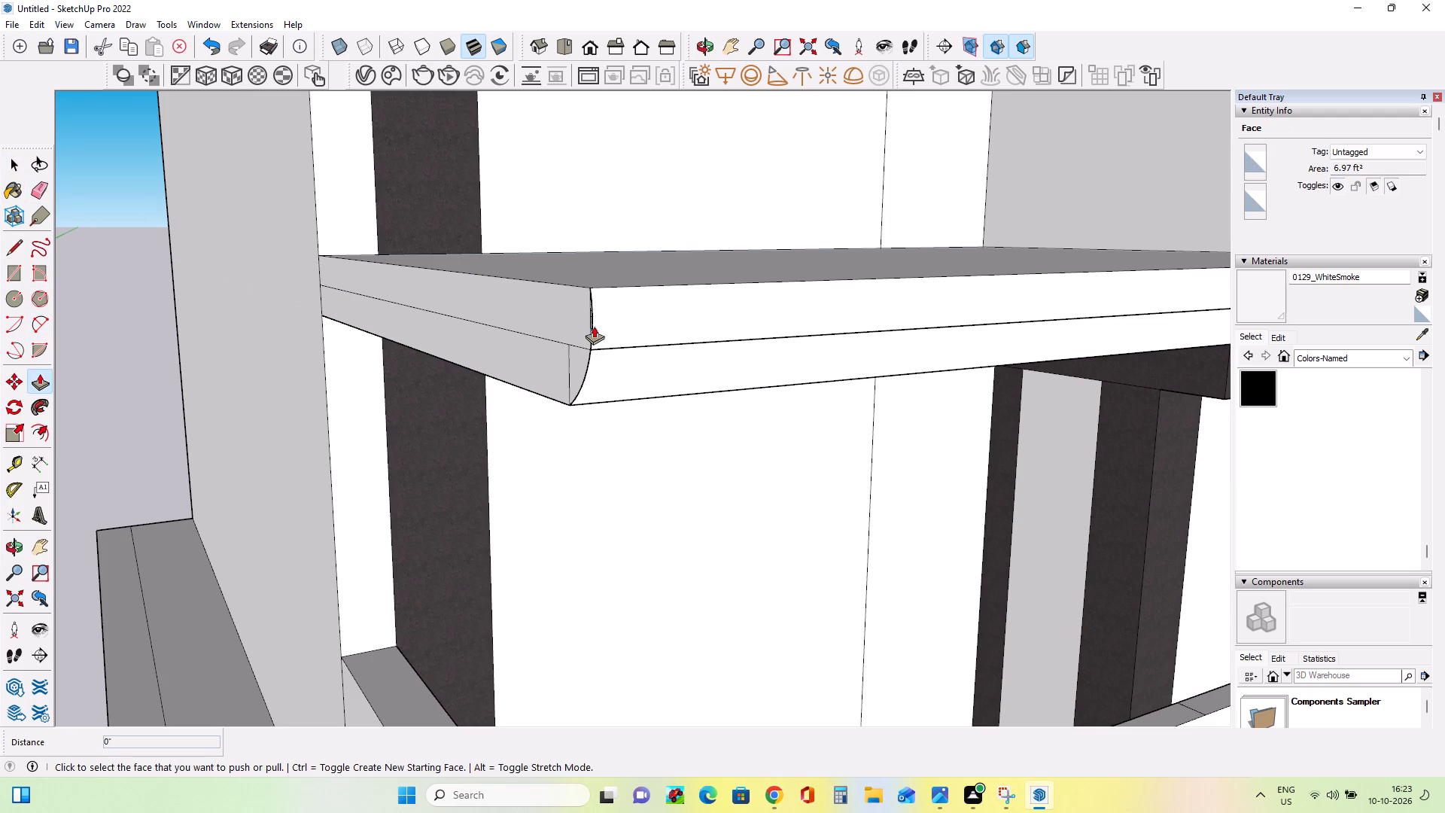
middle_click_drag(683, 496, 603, 458)
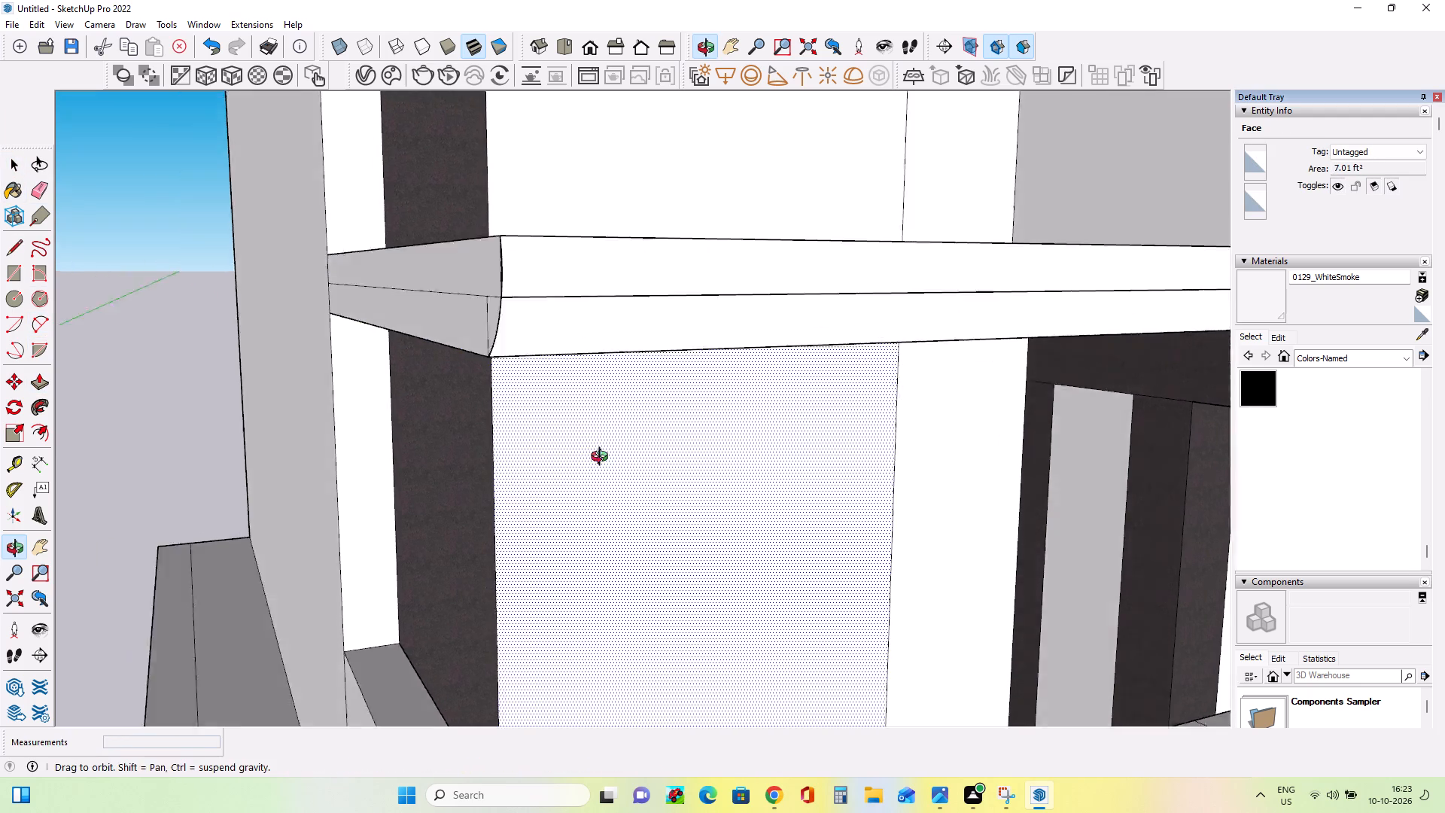
middle_click_drag(603, 458, 596, 455)
scroll(596, 455, "down", 6)
middle_click_drag(615, 460, 528, 442)
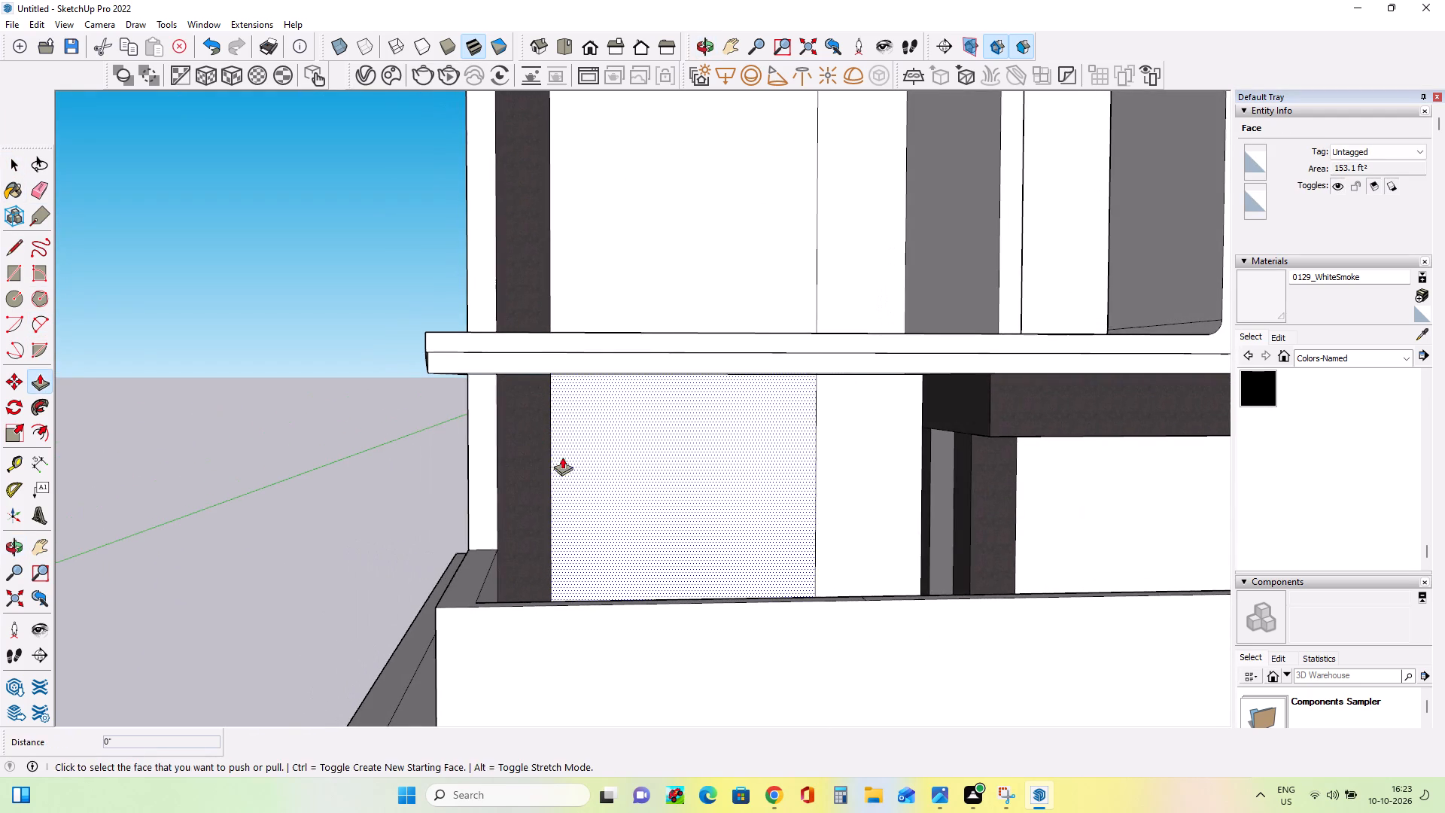
middle_click_drag(562, 457, 564, 465)
scroll(438, 383, "up", 4)
middle_click_drag(433, 394, 448, 417)
left_click(412, 351)
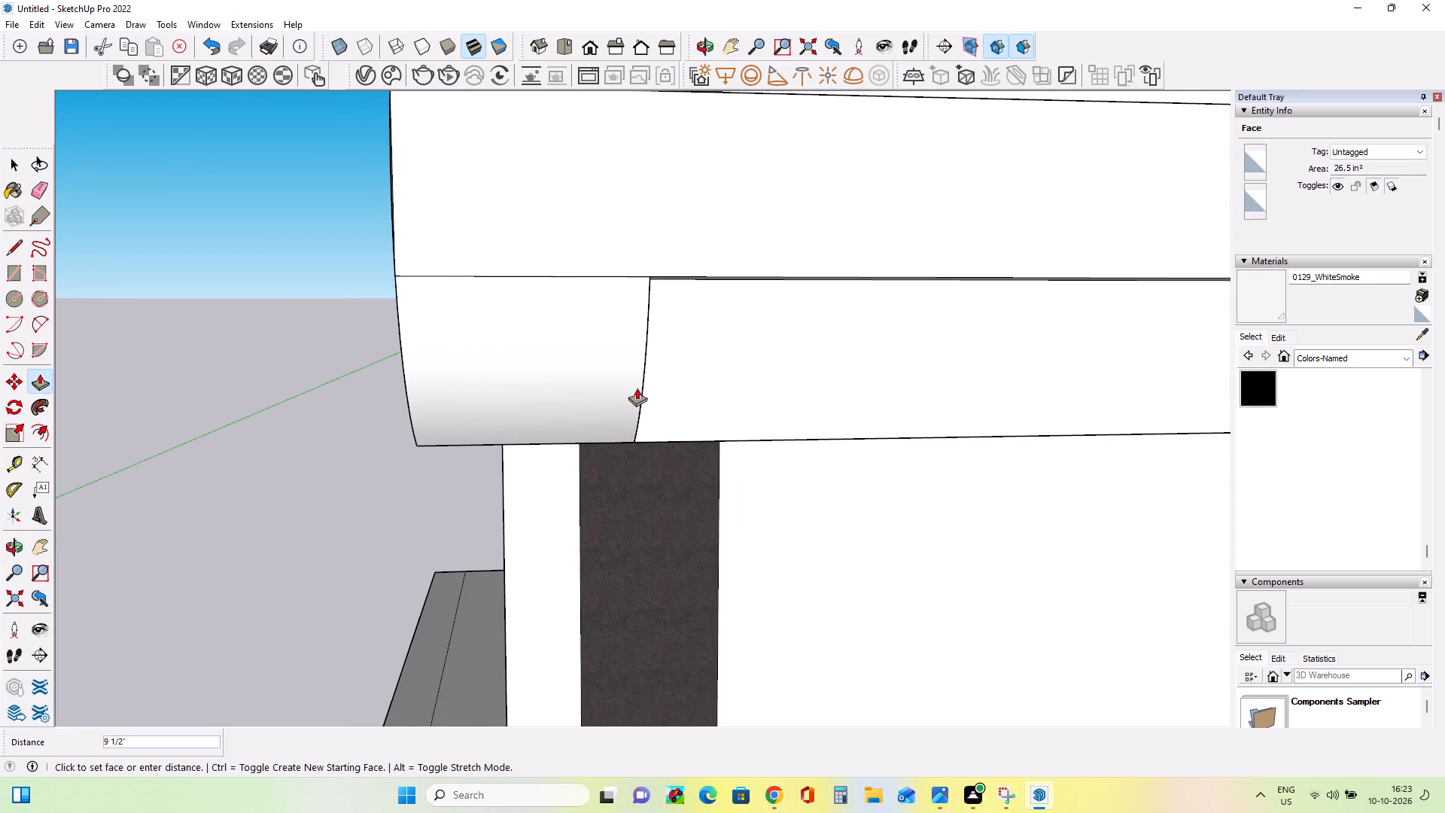
scroll(637, 388, "down", 14)
scroll(688, 393, "down", 8)
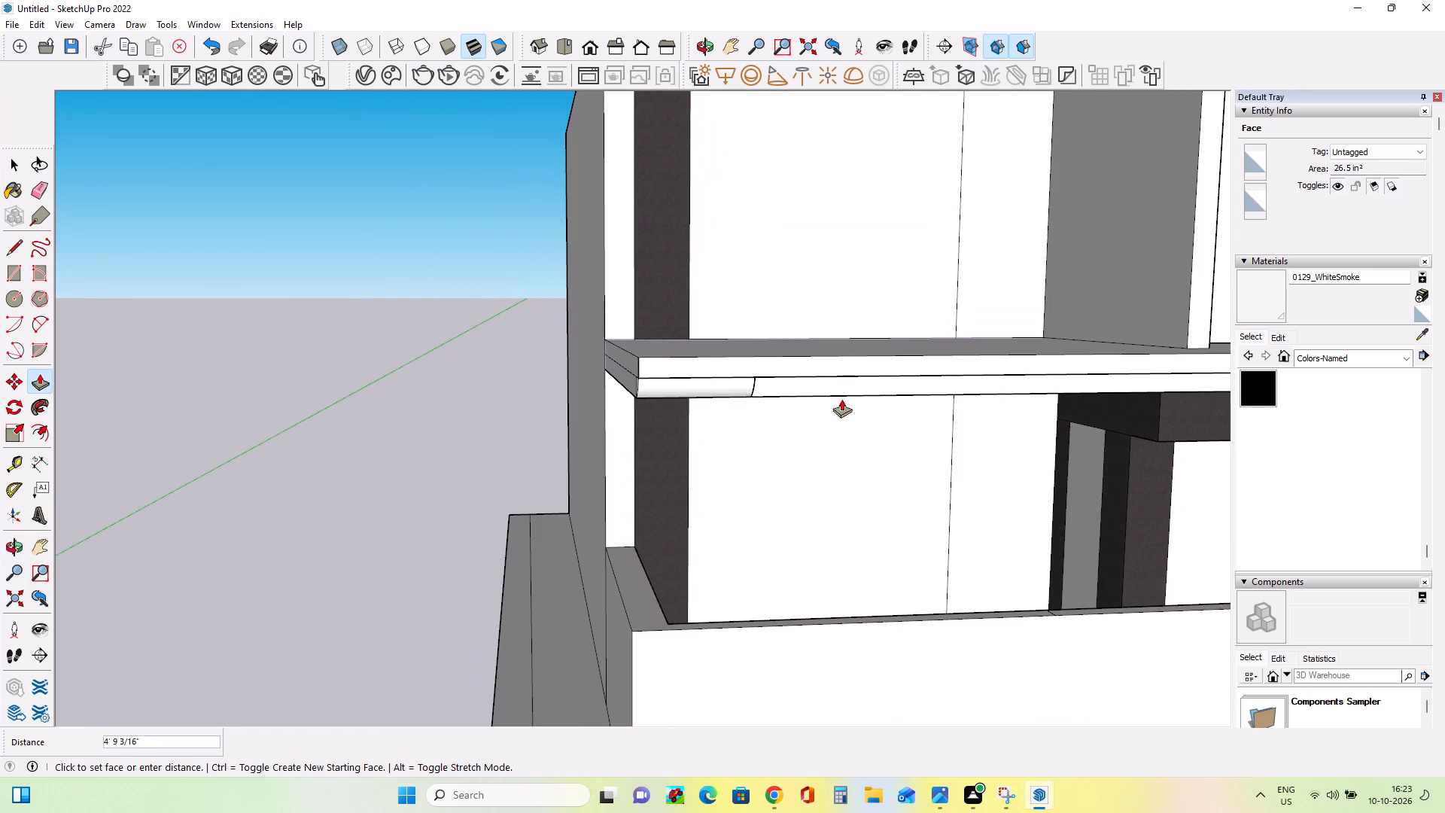
middle_click_drag(1069, 396, 1034, 394)
scroll(1034, 393, "down", 2)
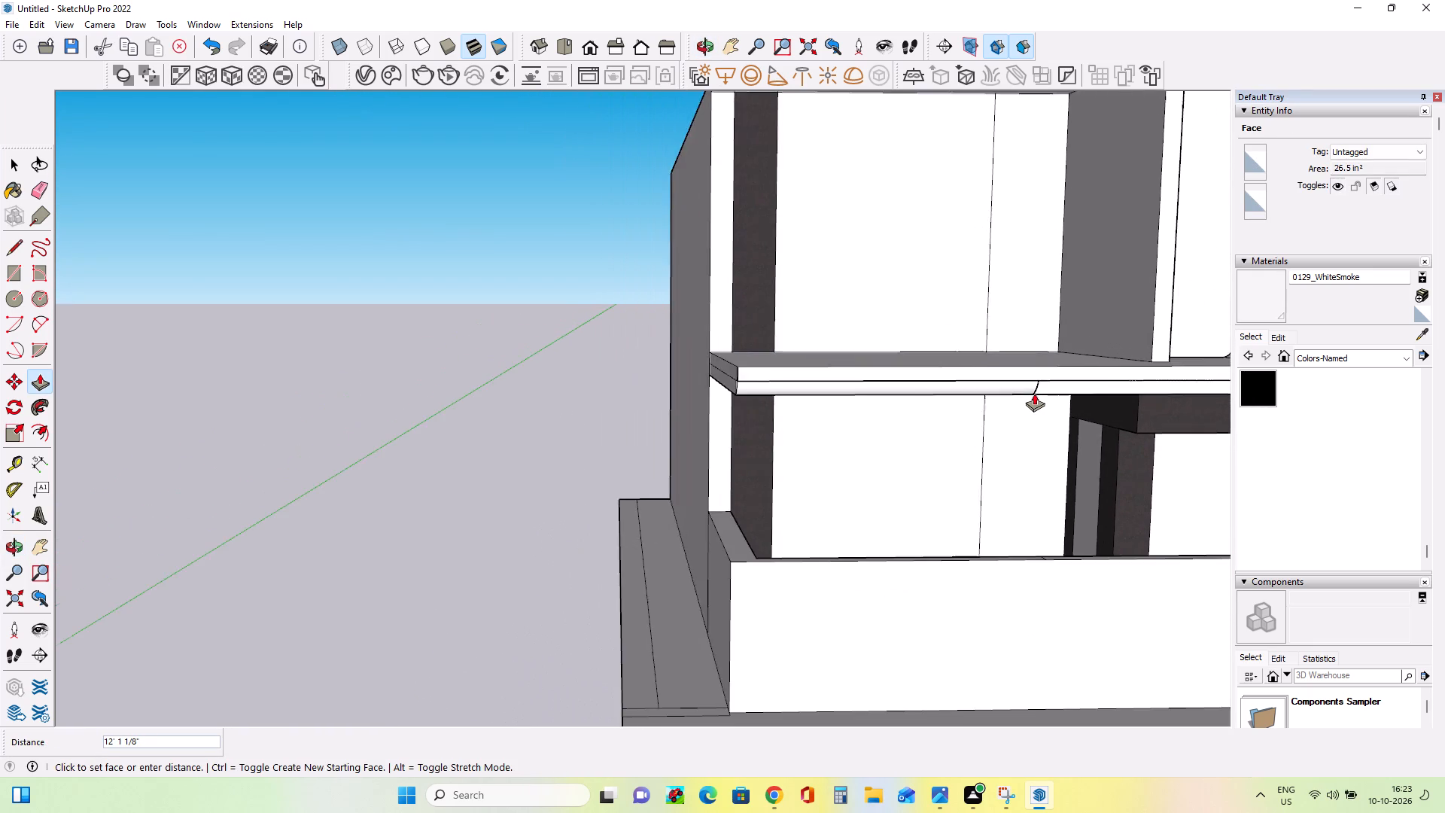
scroll(1034, 393, "down", 6)
middle_click_drag(1025, 393, 1054, 393)
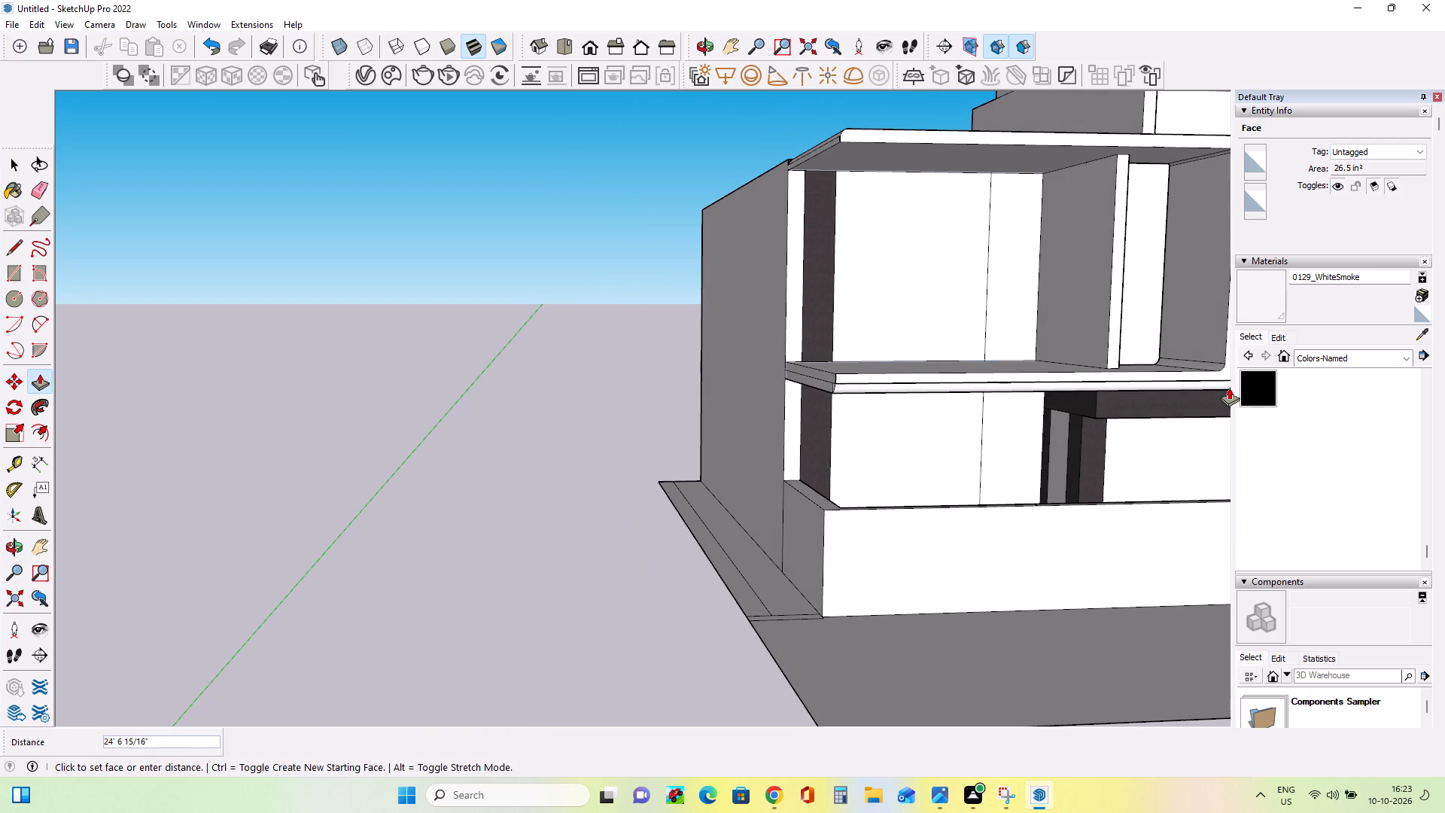
left_click(1229, 388)
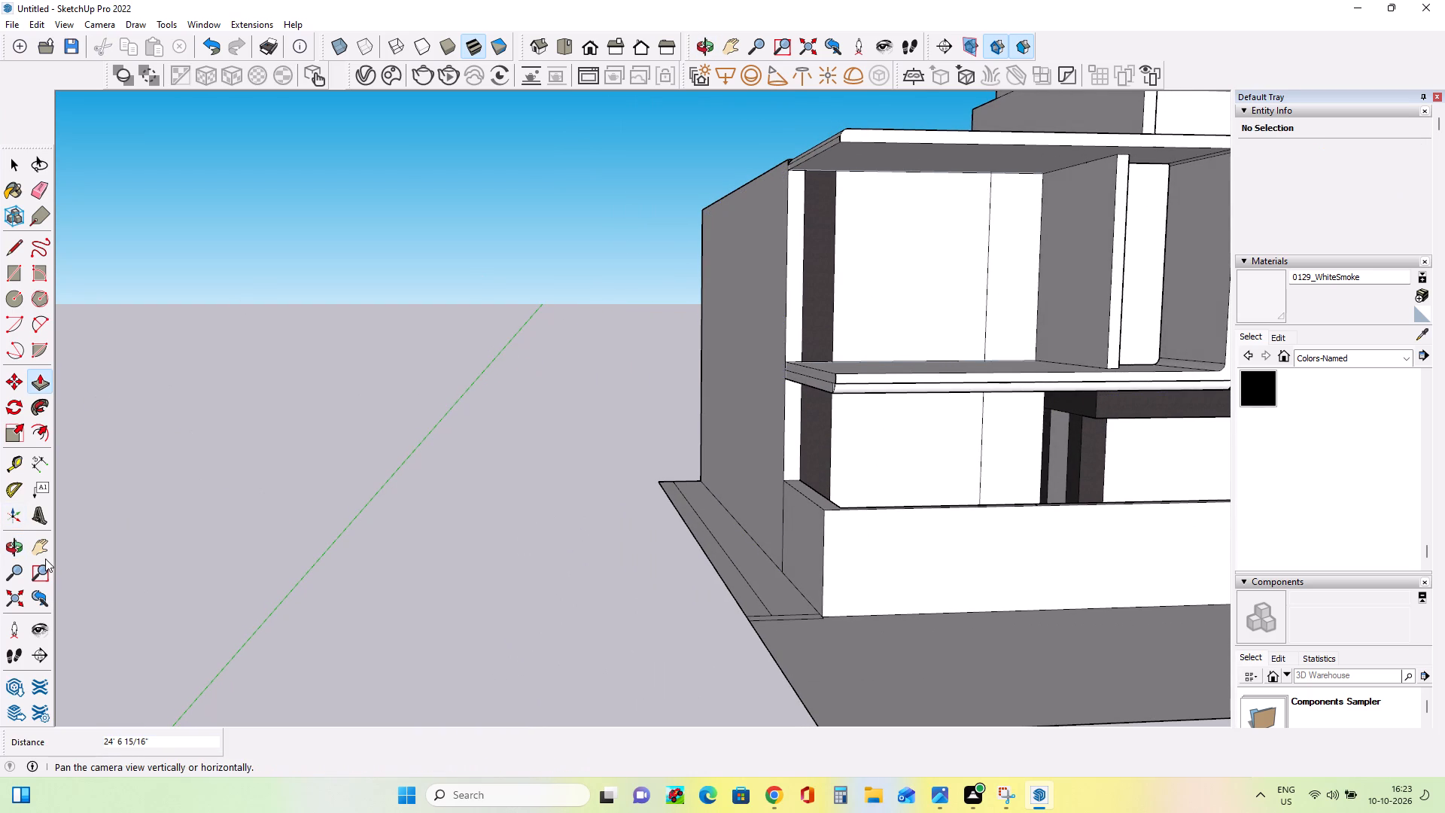
Extend the curved lower edging a further 4' 10 9/16" or so beneath the adjoining tall frame to its bottom corner.
left_click(43, 550)
left_click_drag(762, 458, 400, 455)
scroll(729, 369, "up", 3)
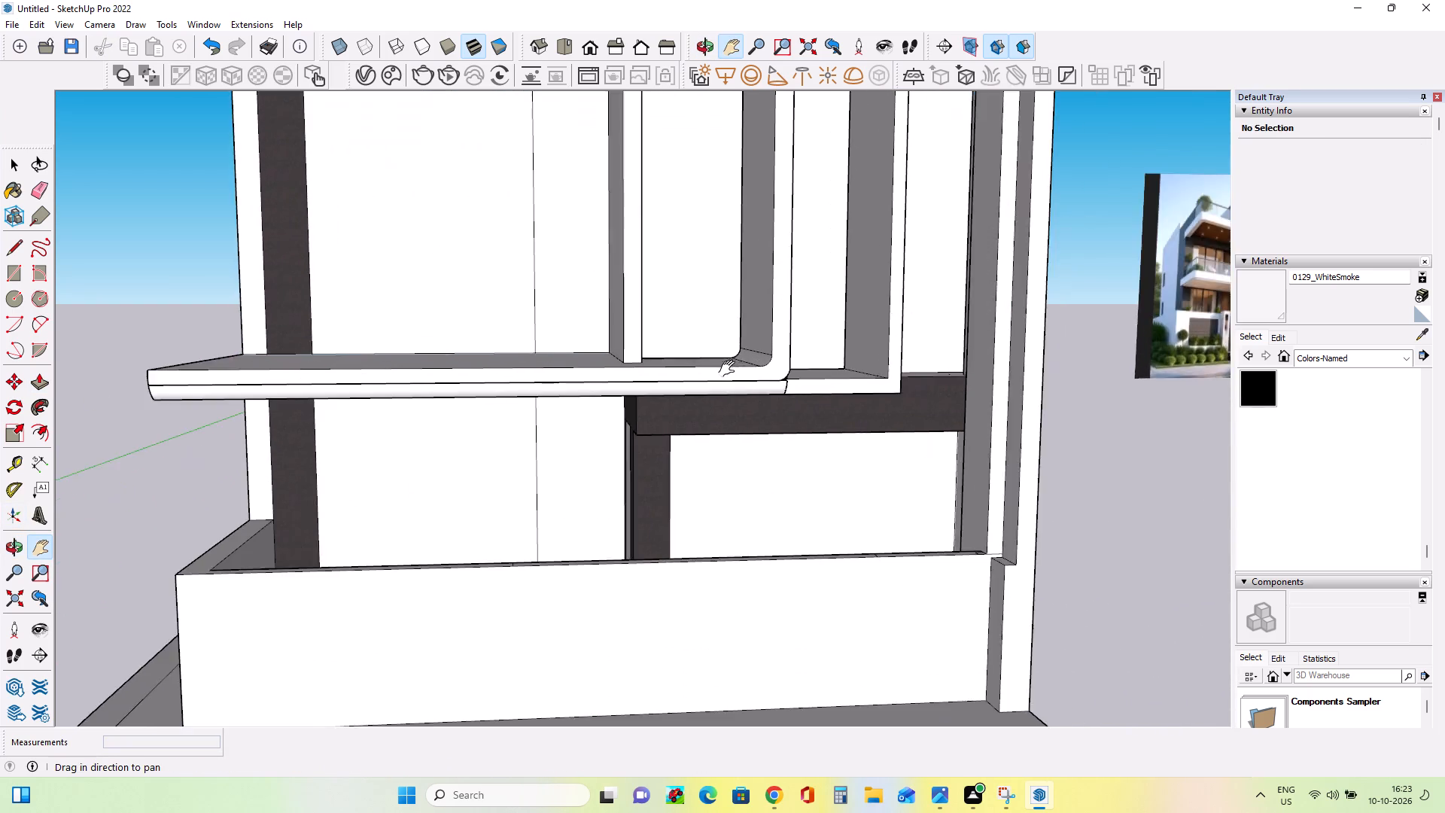
scroll(730, 369, "up", 5)
middle_click_drag(881, 420, 528, 413)
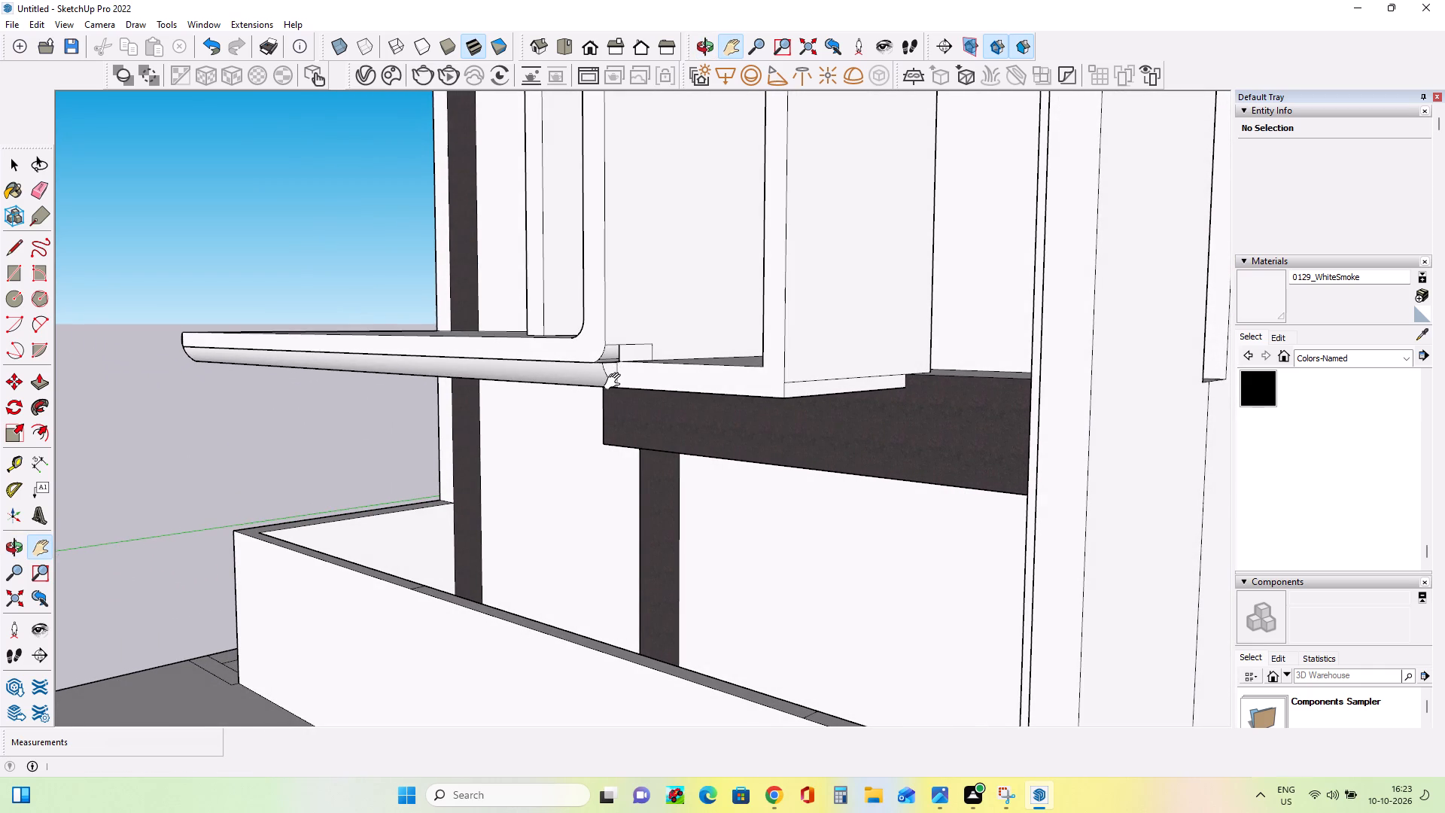
left_click(38, 385)
middle_click_drag(613, 373, 826, 311)
middle_click_drag(858, 320, 613, 379)
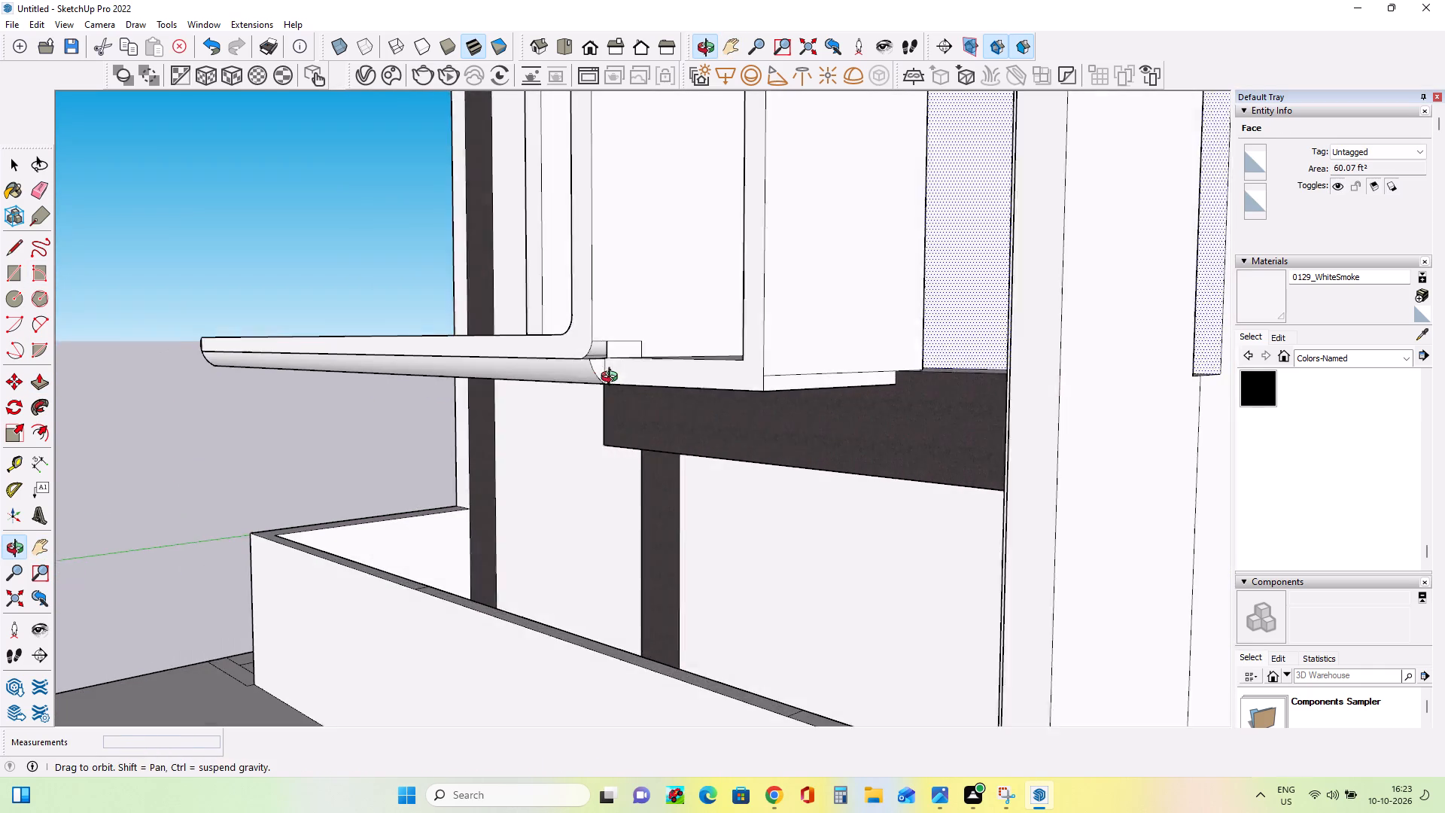
middle_click_drag(613, 379, 611, 379)
left_click(589, 367)
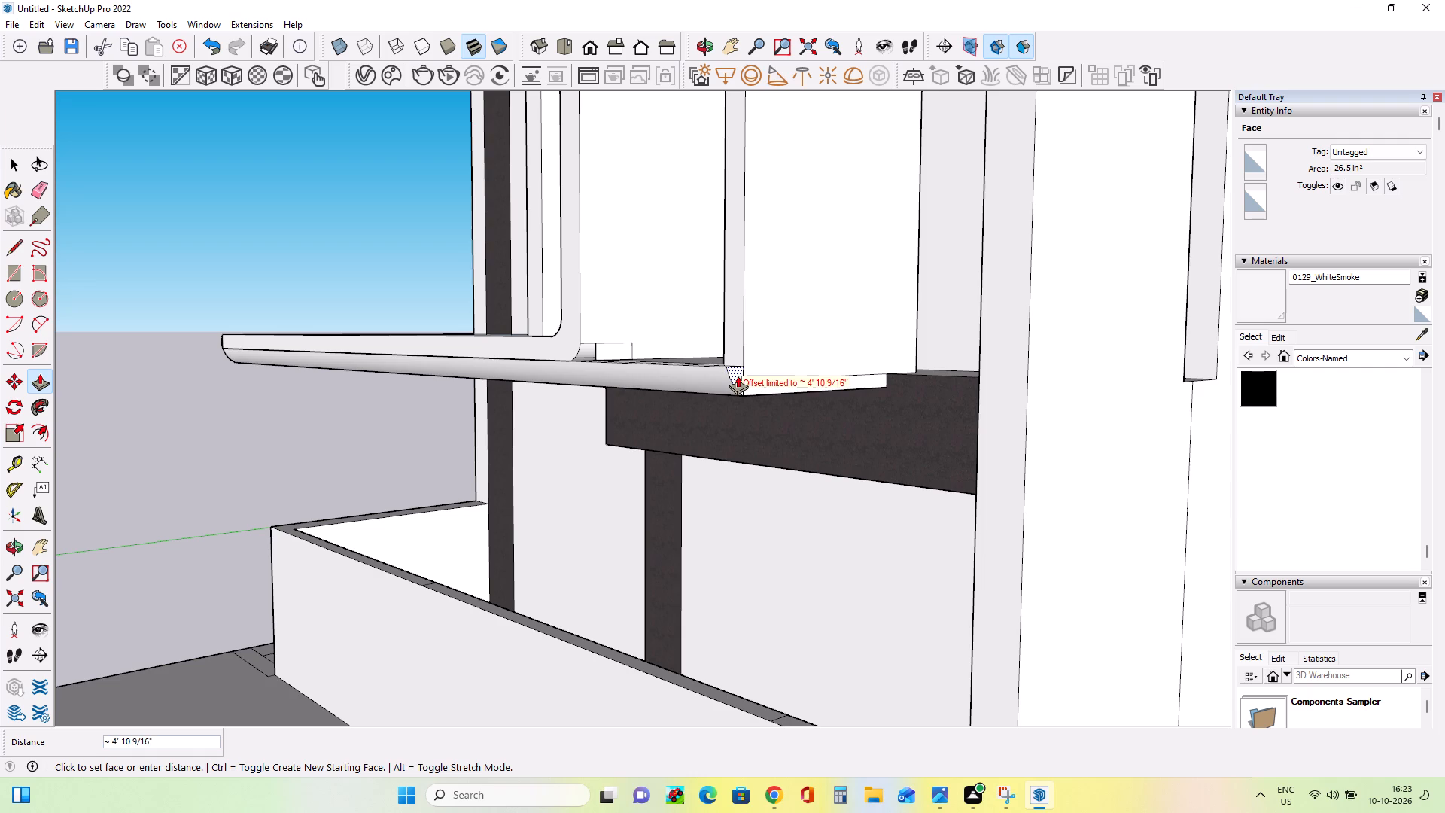
left_click(738, 376)
Examine the bottom slab's curved lower edging across the whole facade and close up at its outer end.
middle_click_drag(748, 420, 927, 405)
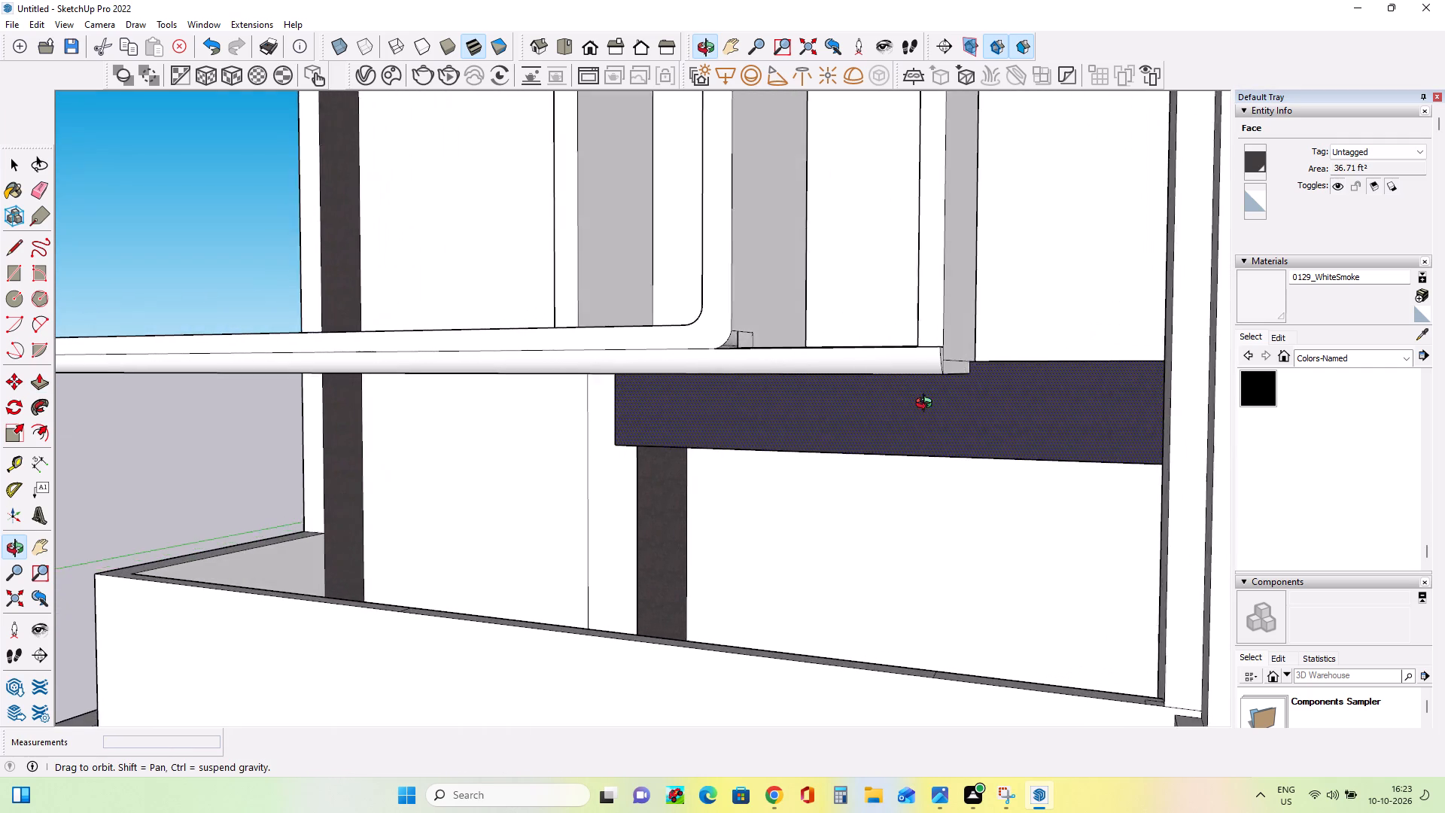
middle_click_drag(927, 405, 974, 397)
scroll(1021, 411, "down", 6)
middle_click_drag(1019, 385, 991, 460)
scroll(990, 460, "down", 4)
middle_click_drag(990, 460, 1066, 370)
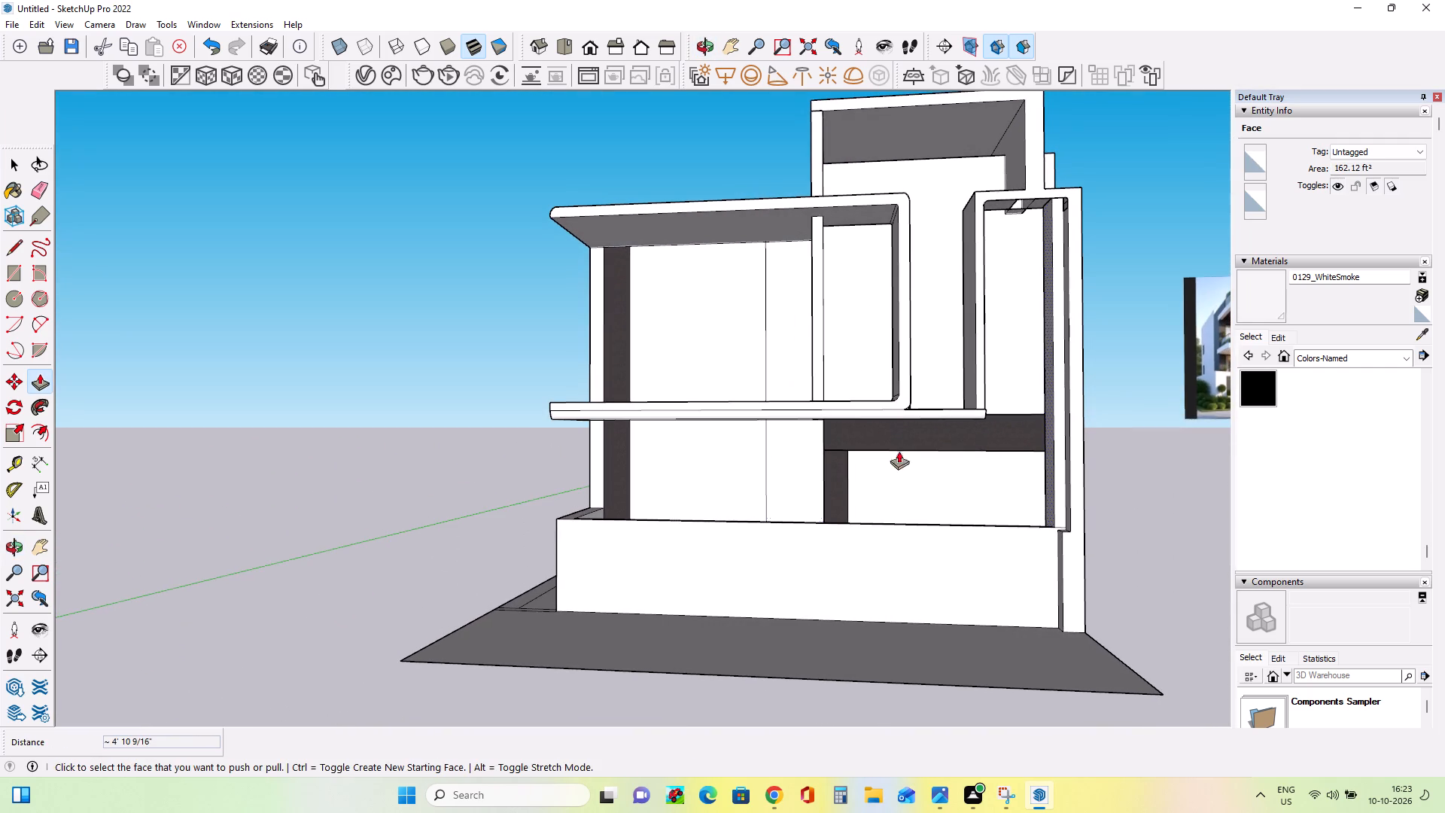
scroll(722, 452, "up", 3)
middle_click_drag(731, 448, 811, 437)
scroll(525, 395, "down", 3)
middle_click_drag(616, 394, 622, 416)
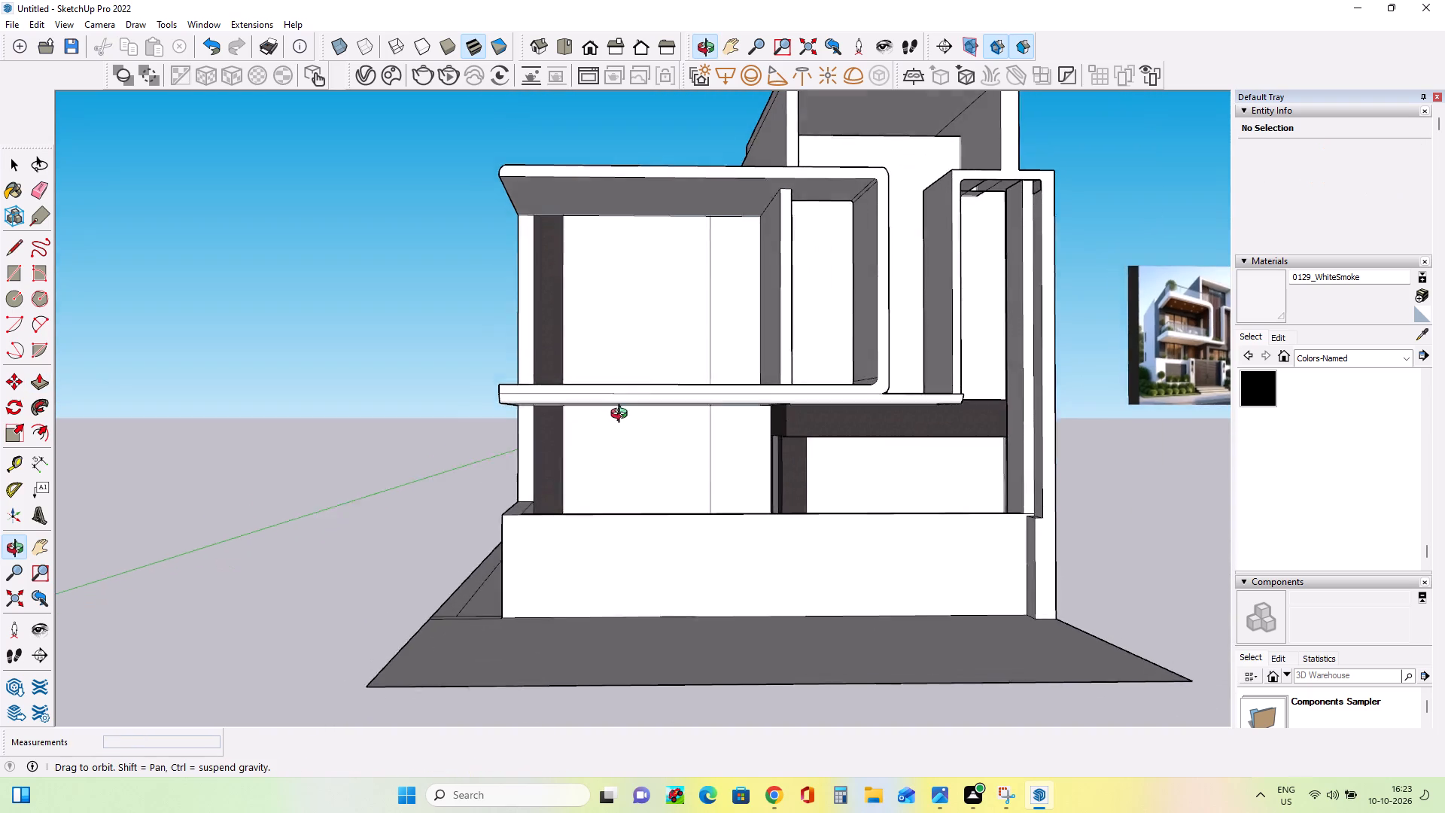
middle_click_drag(622, 416, 628, 455)
scroll(628, 455, "down", 2)
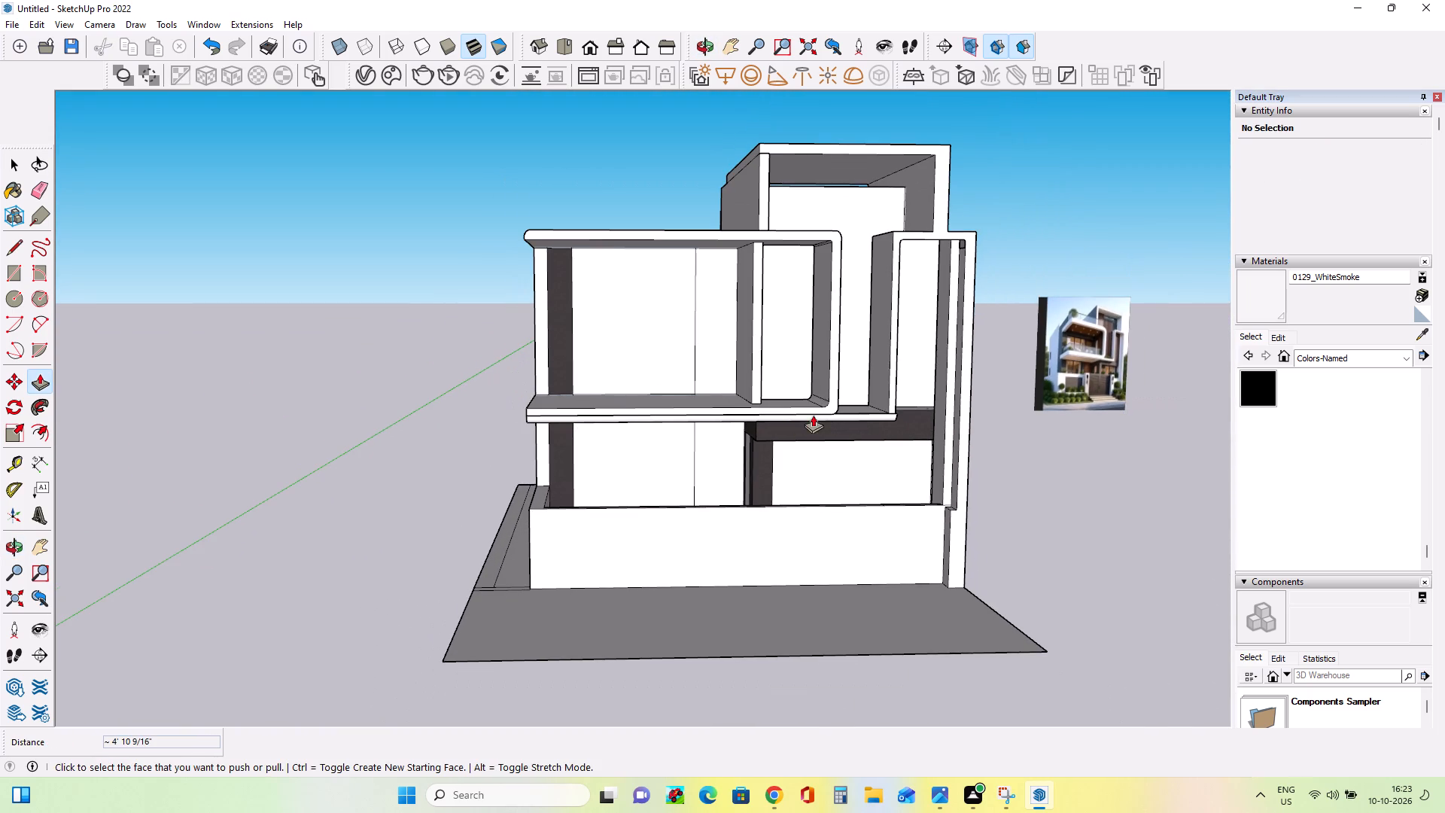
scroll(582, 414, "up", 3)
scroll(483, 435, "up", 4)
middle_click_drag(555, 417, 566, 391)
middle_click_drag(548, 404, 555, 433)
scroll(539, 399, "up", 13)
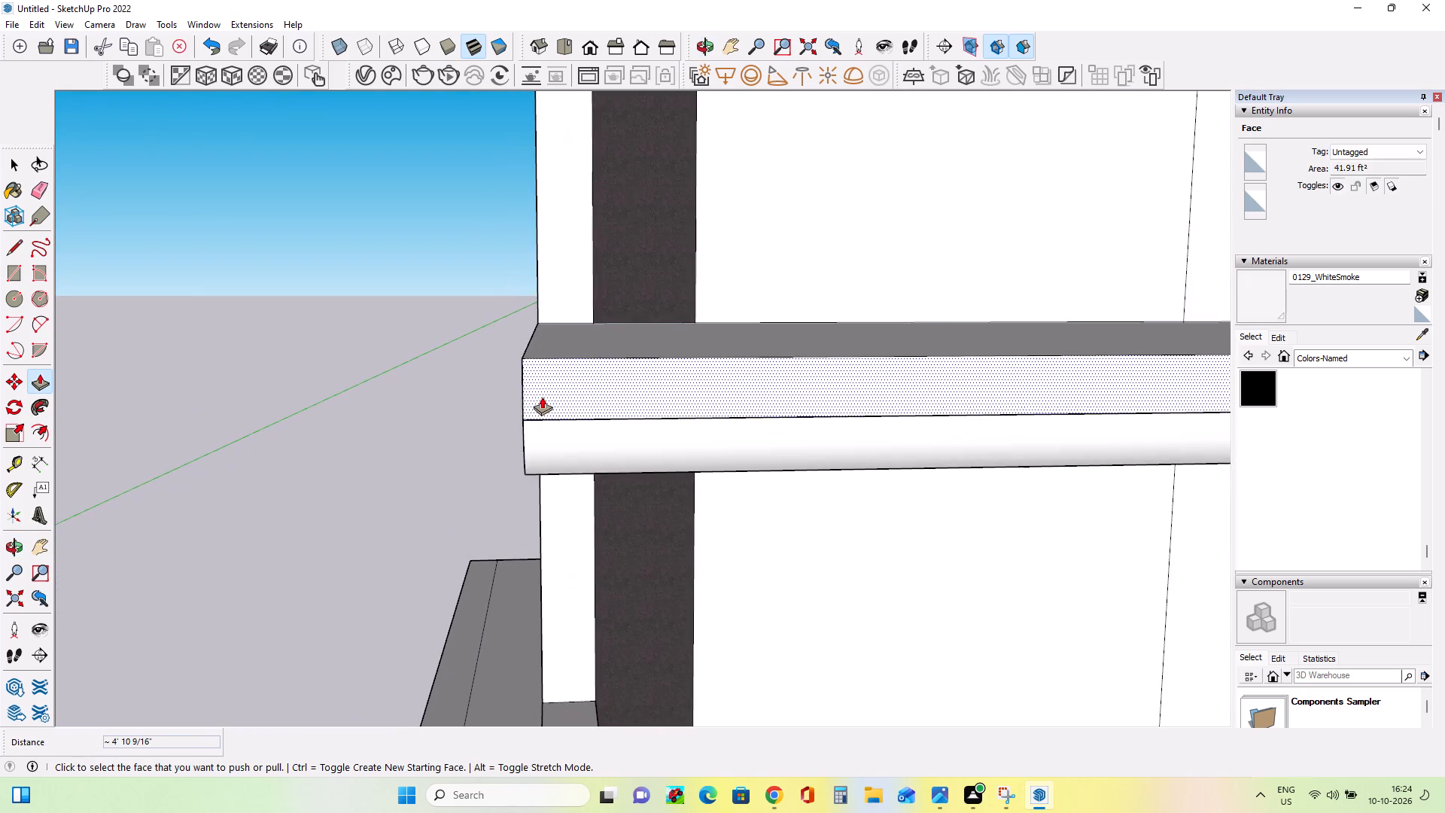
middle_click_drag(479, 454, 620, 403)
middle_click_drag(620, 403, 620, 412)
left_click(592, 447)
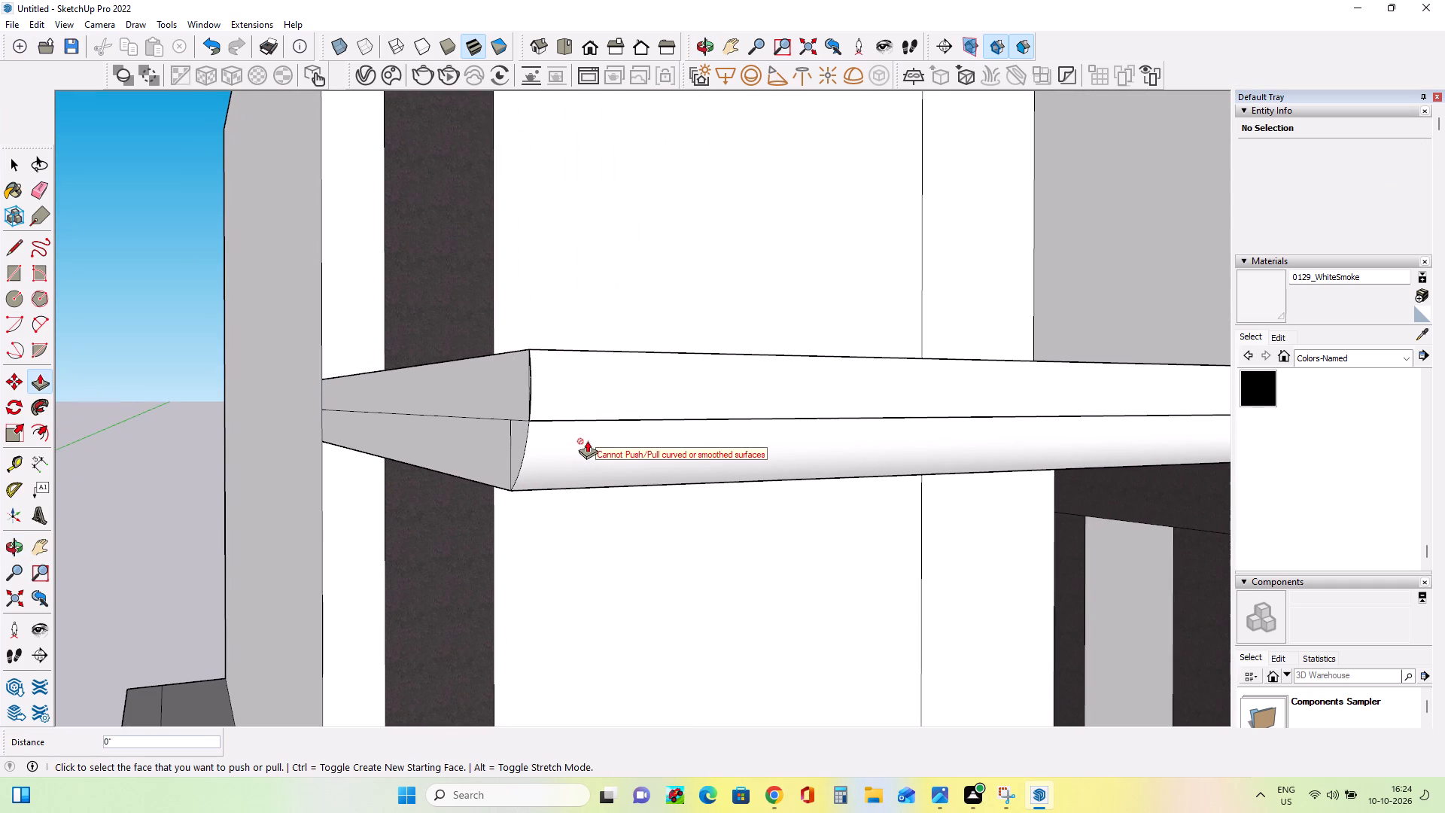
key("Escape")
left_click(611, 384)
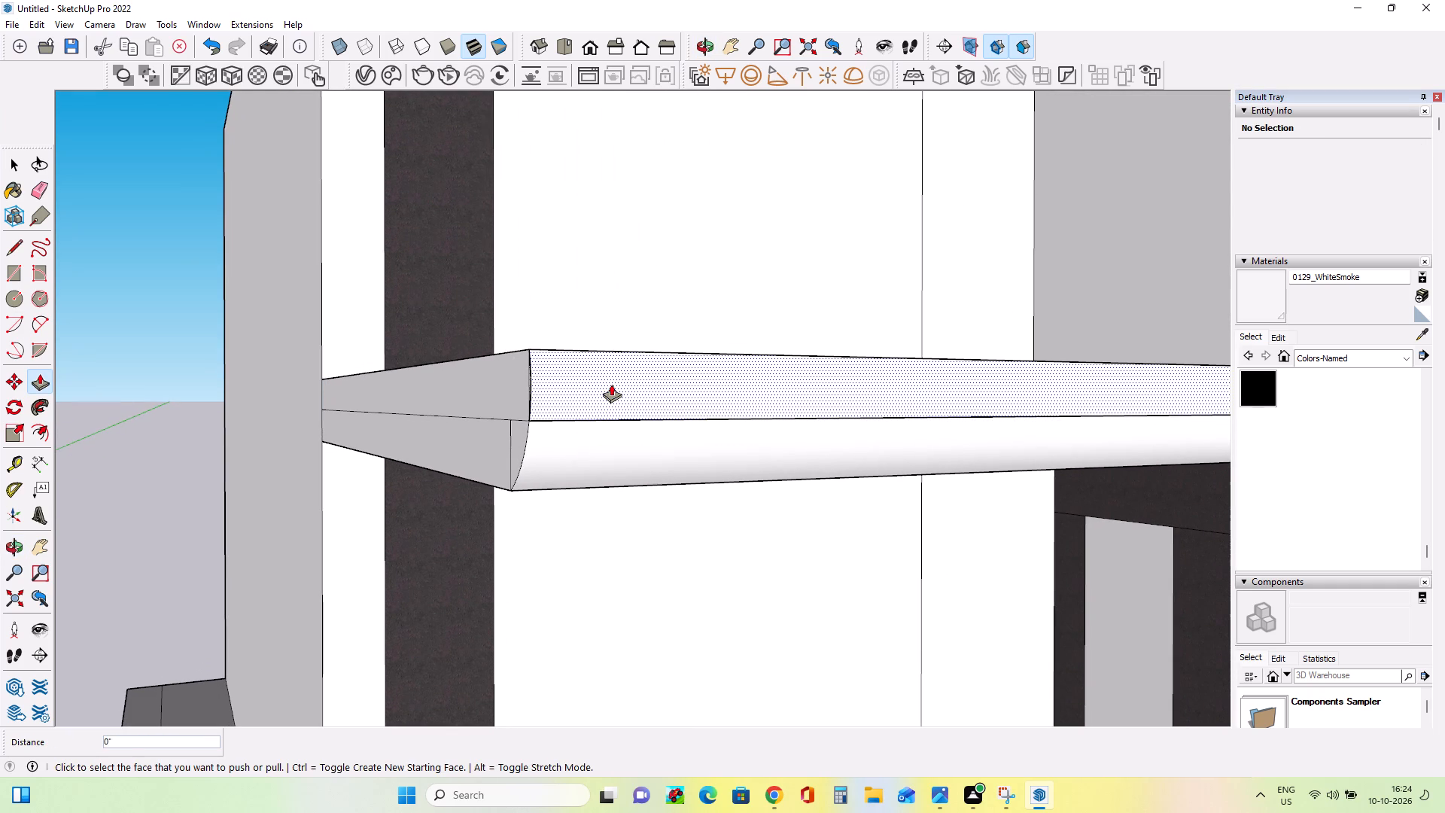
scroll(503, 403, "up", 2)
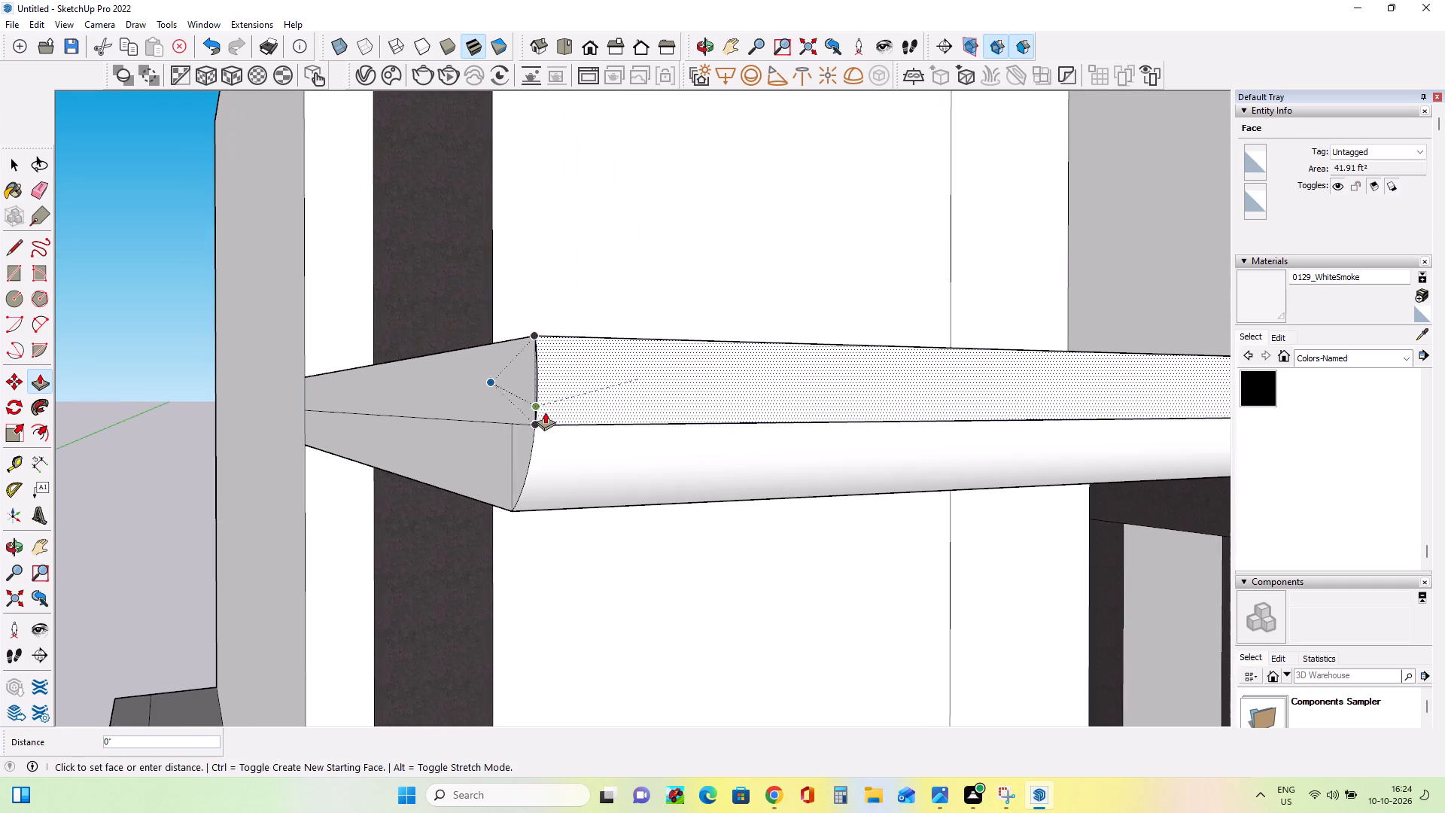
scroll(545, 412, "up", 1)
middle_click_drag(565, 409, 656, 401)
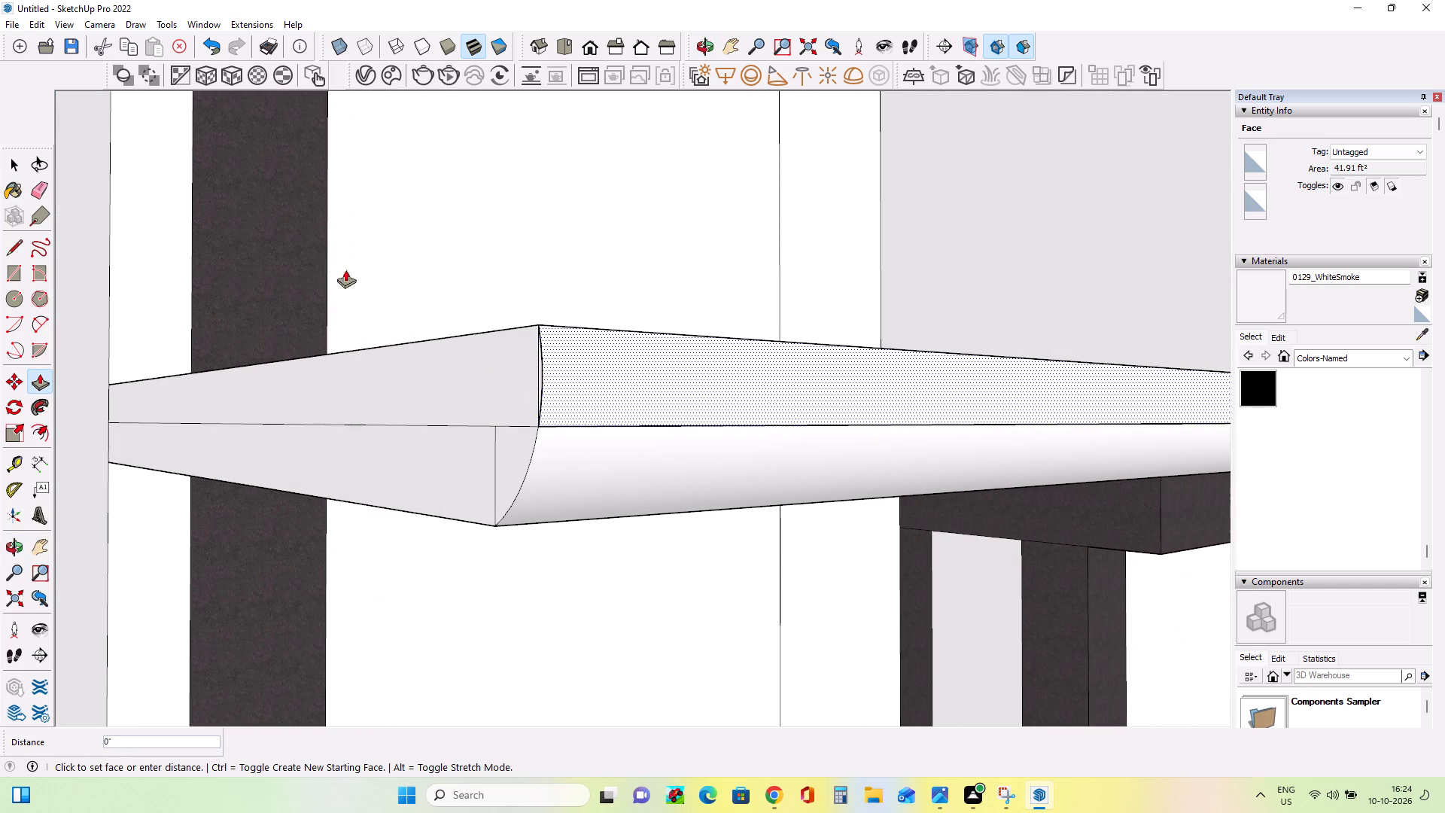
Extrude the thin upper arc segment at the bottom slab's outer end about 4" along the slab's front face.
left_click(36, 383)
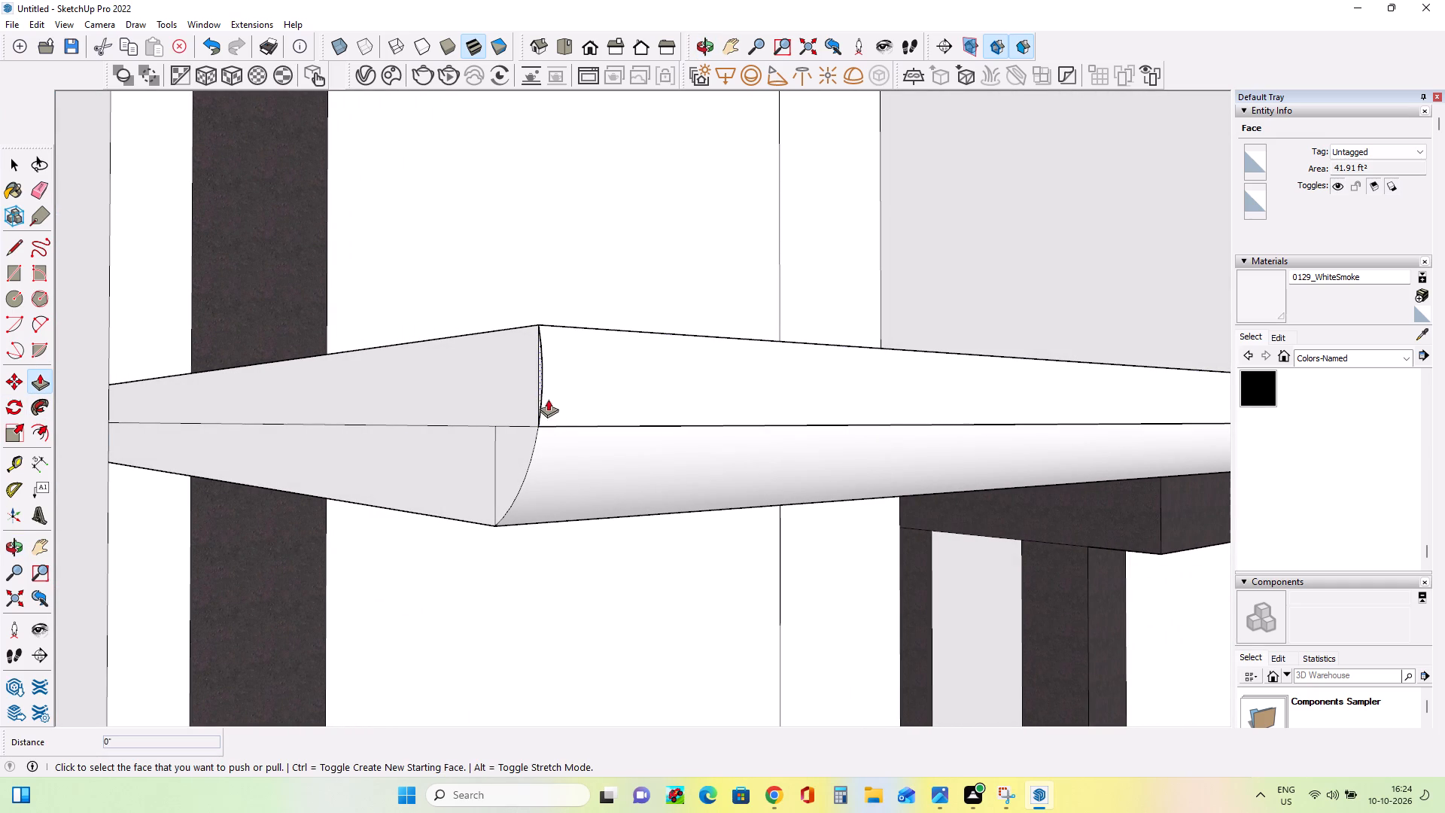
left_click(540, 386)
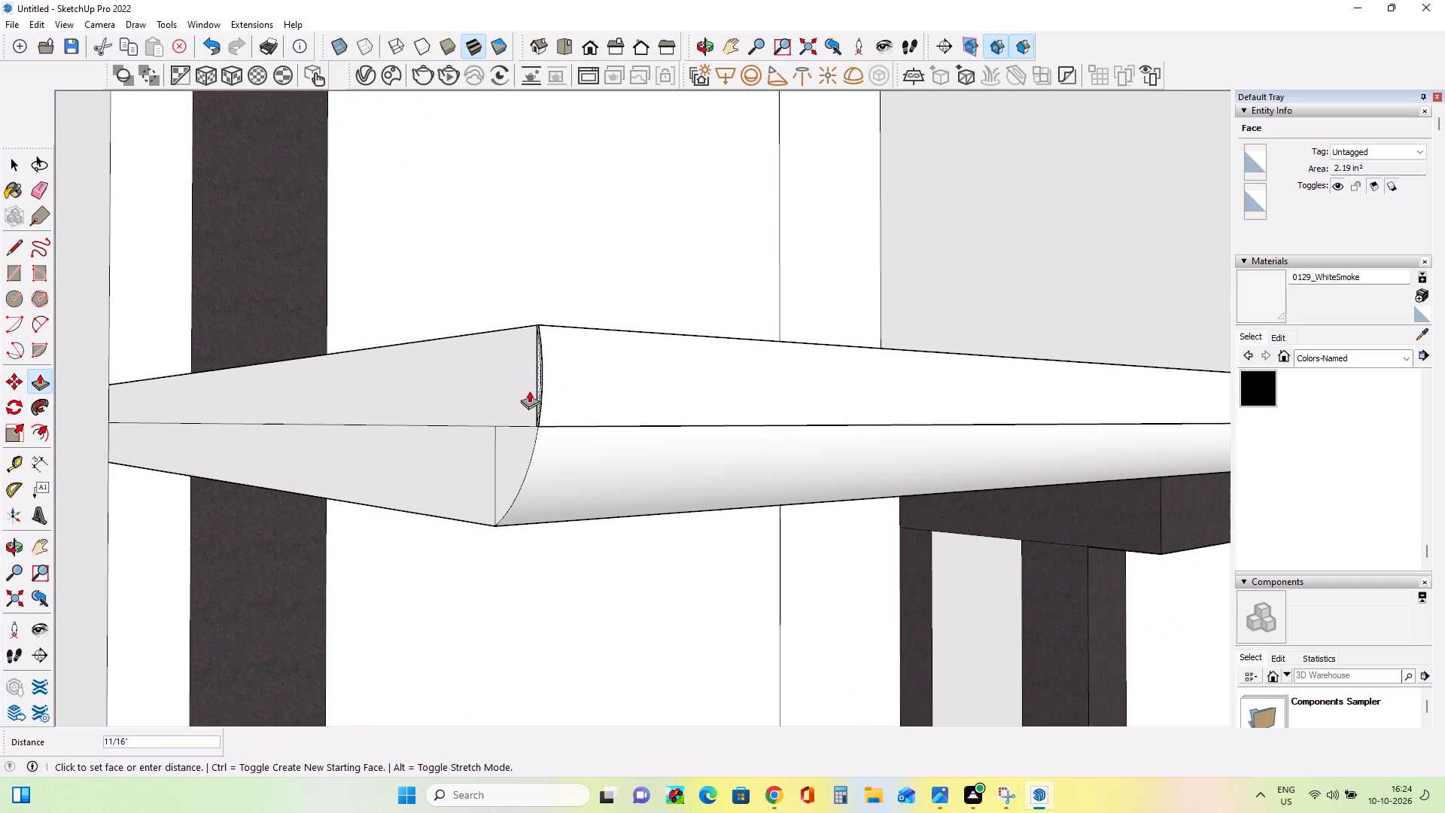
left_click(589, 390)
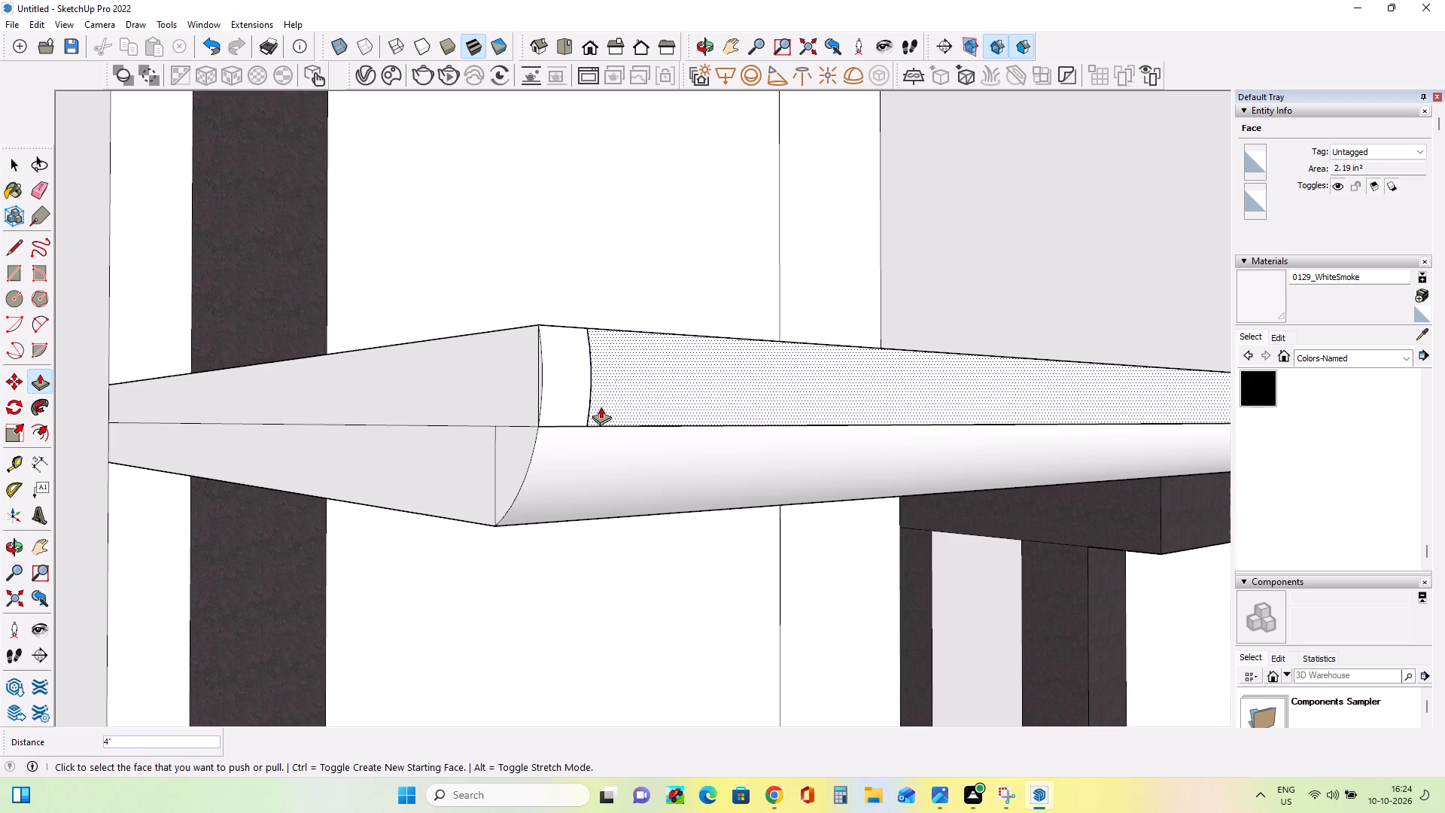
Undo the thin upper arc segment extruded along the bottom slab's front face at its outer end.
middle_click_drag(601, 406, 424, 443)
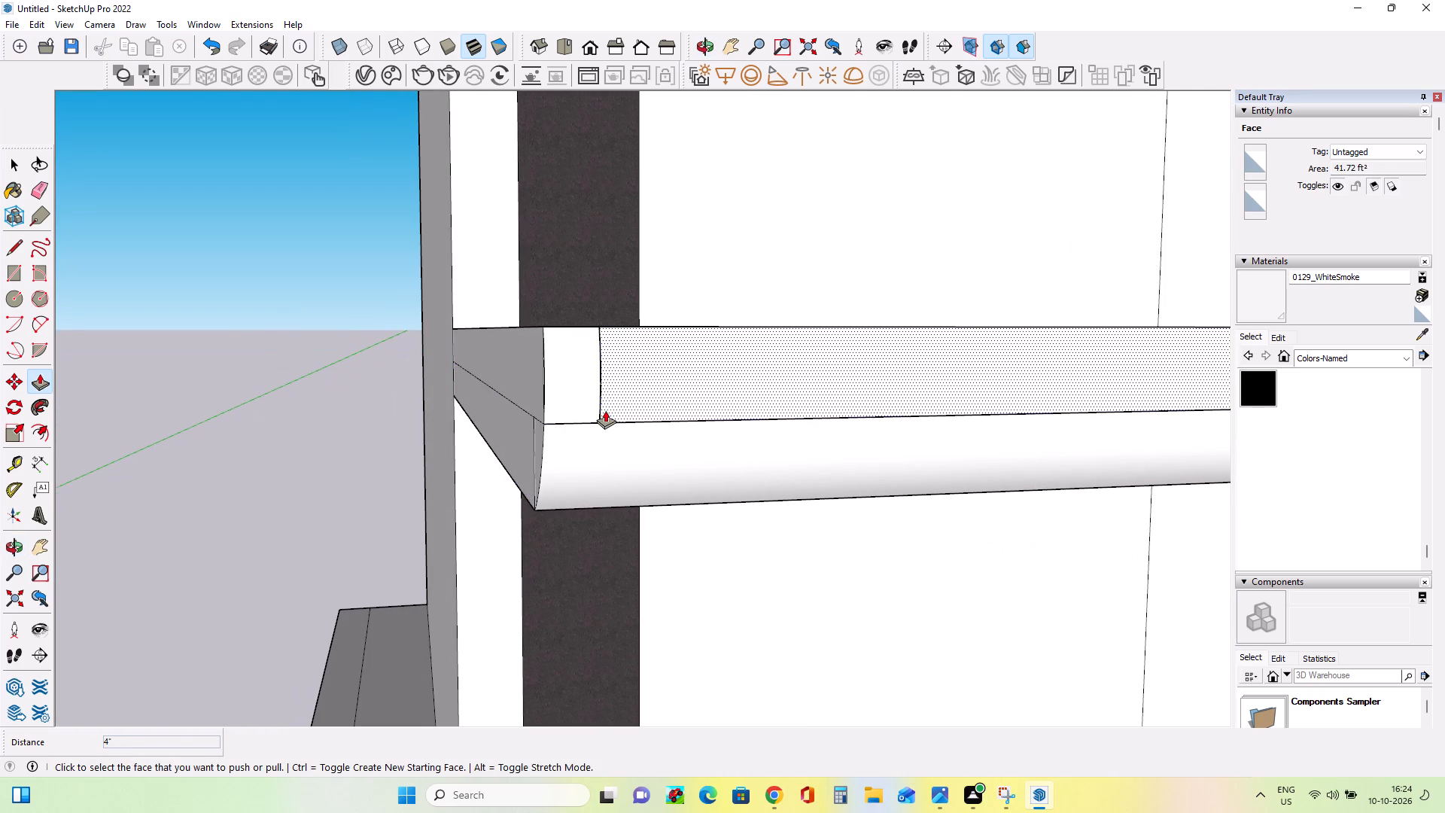
key("Escape")
key("ctrl+z")
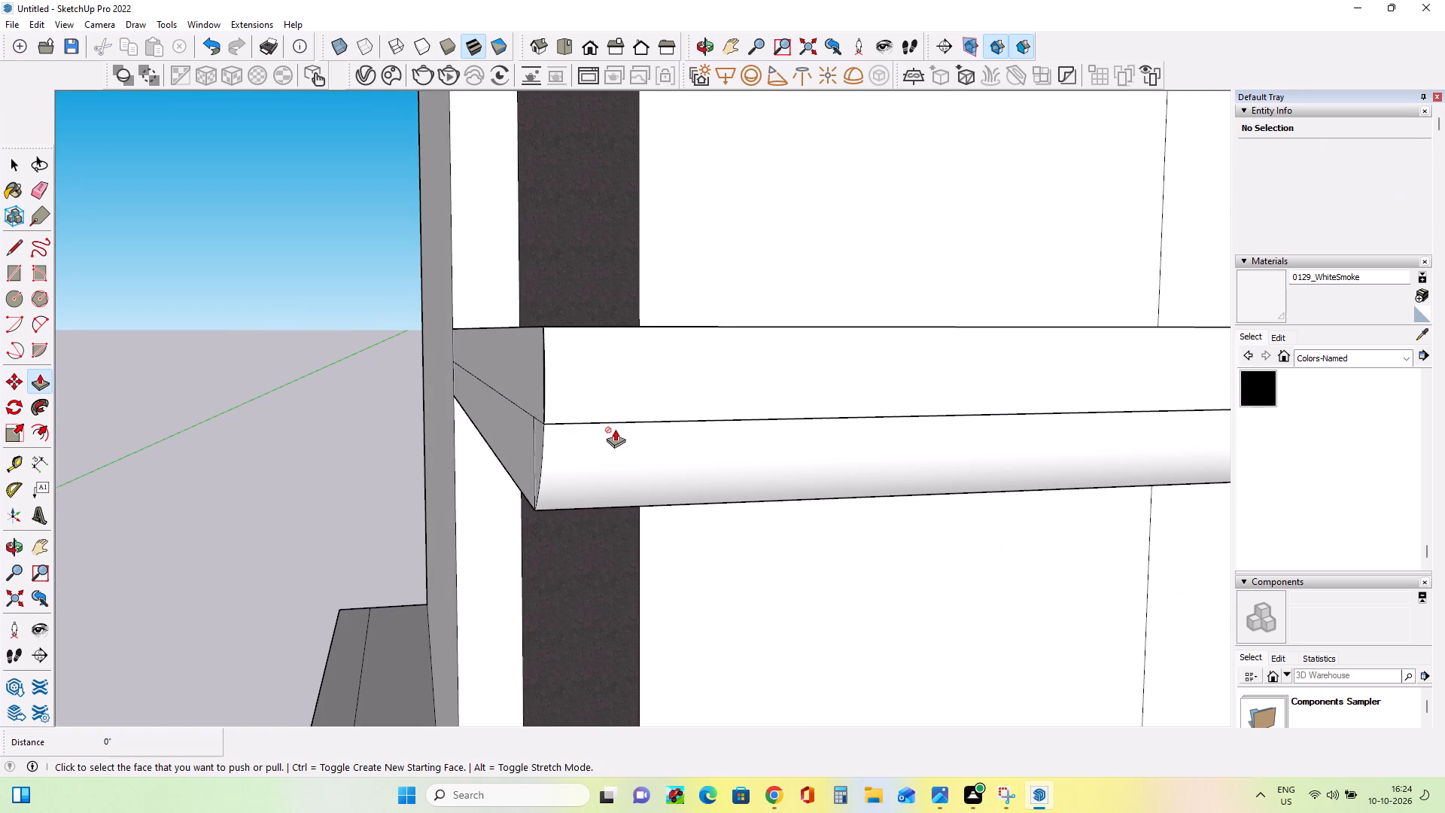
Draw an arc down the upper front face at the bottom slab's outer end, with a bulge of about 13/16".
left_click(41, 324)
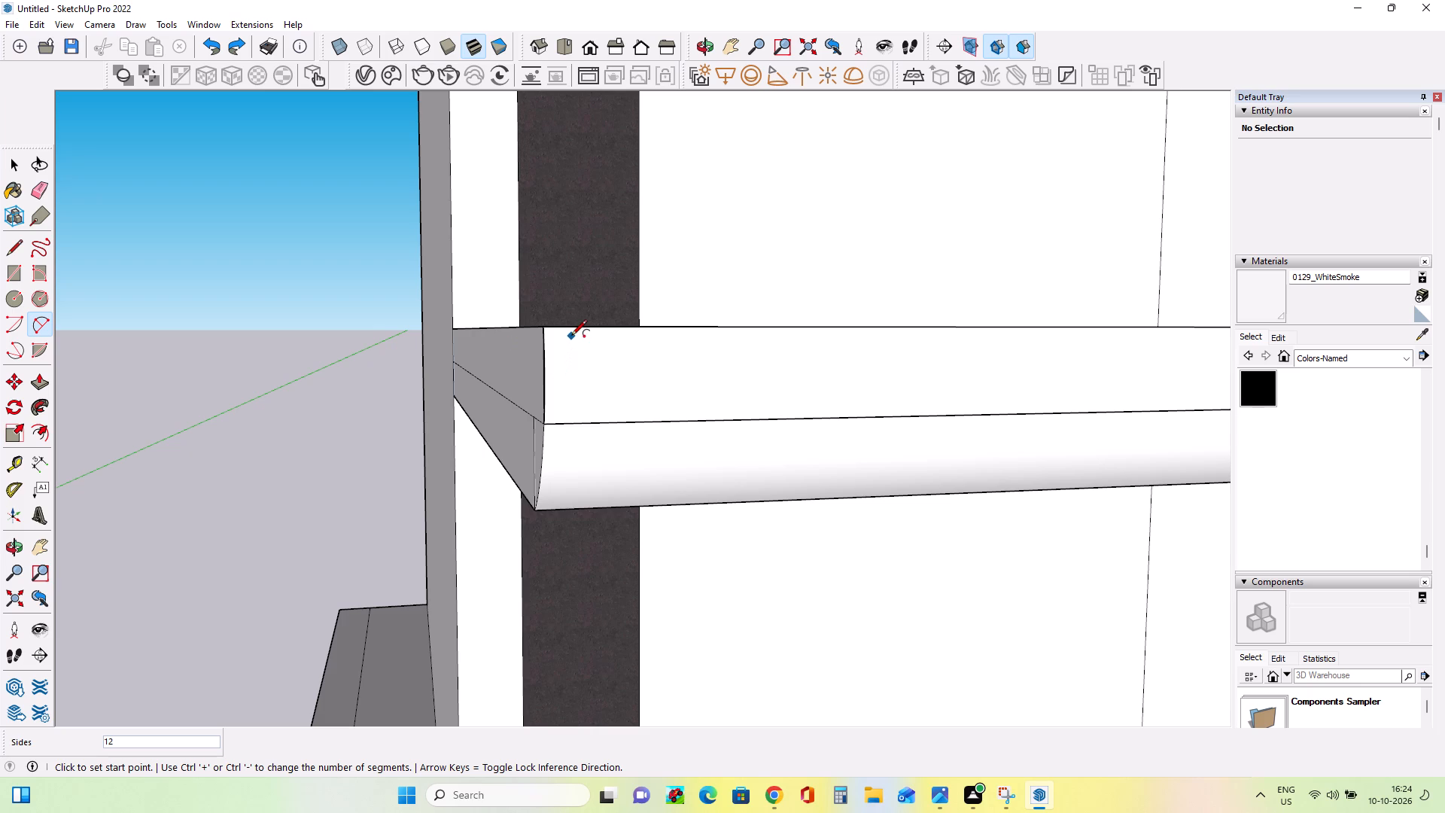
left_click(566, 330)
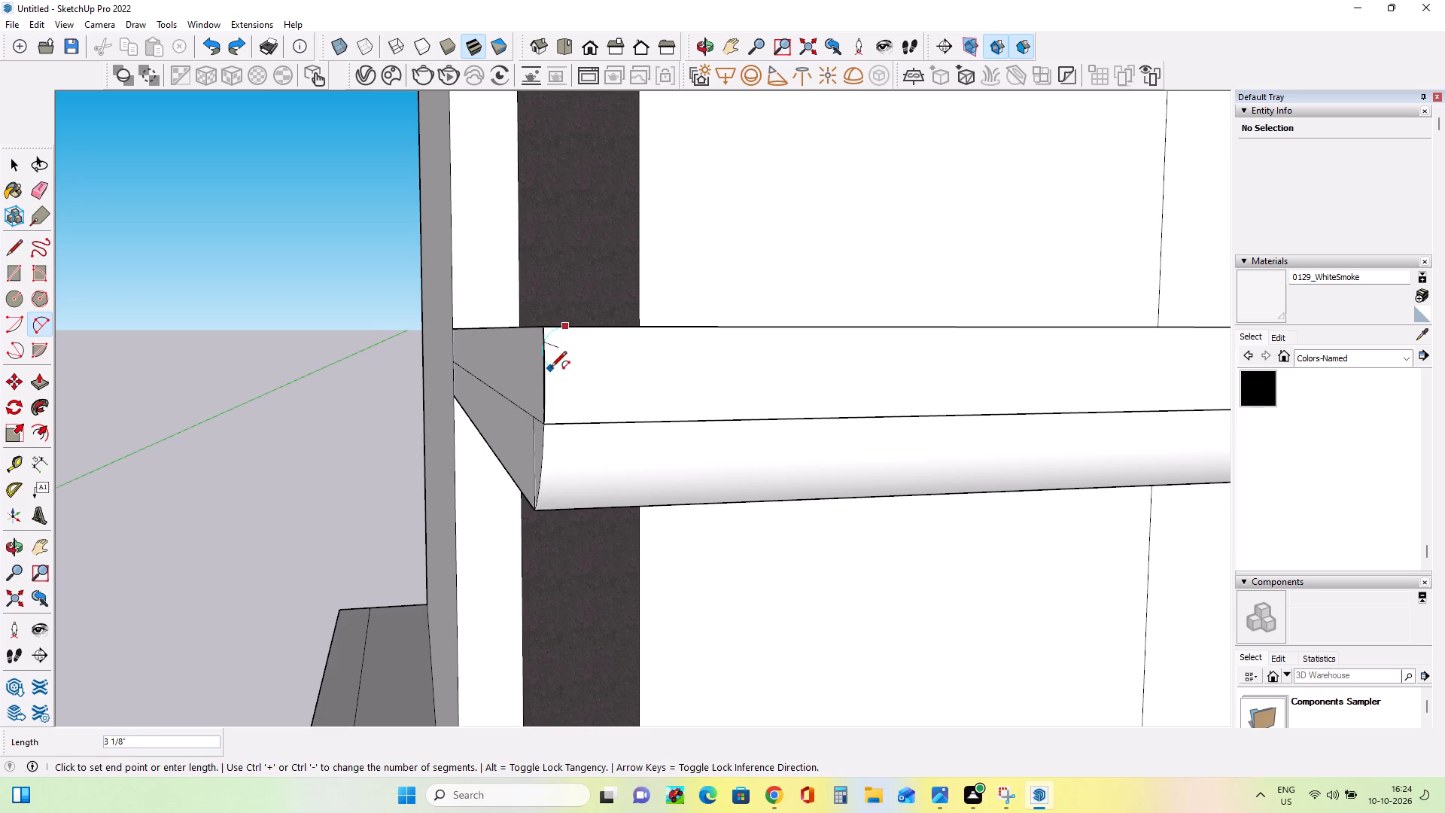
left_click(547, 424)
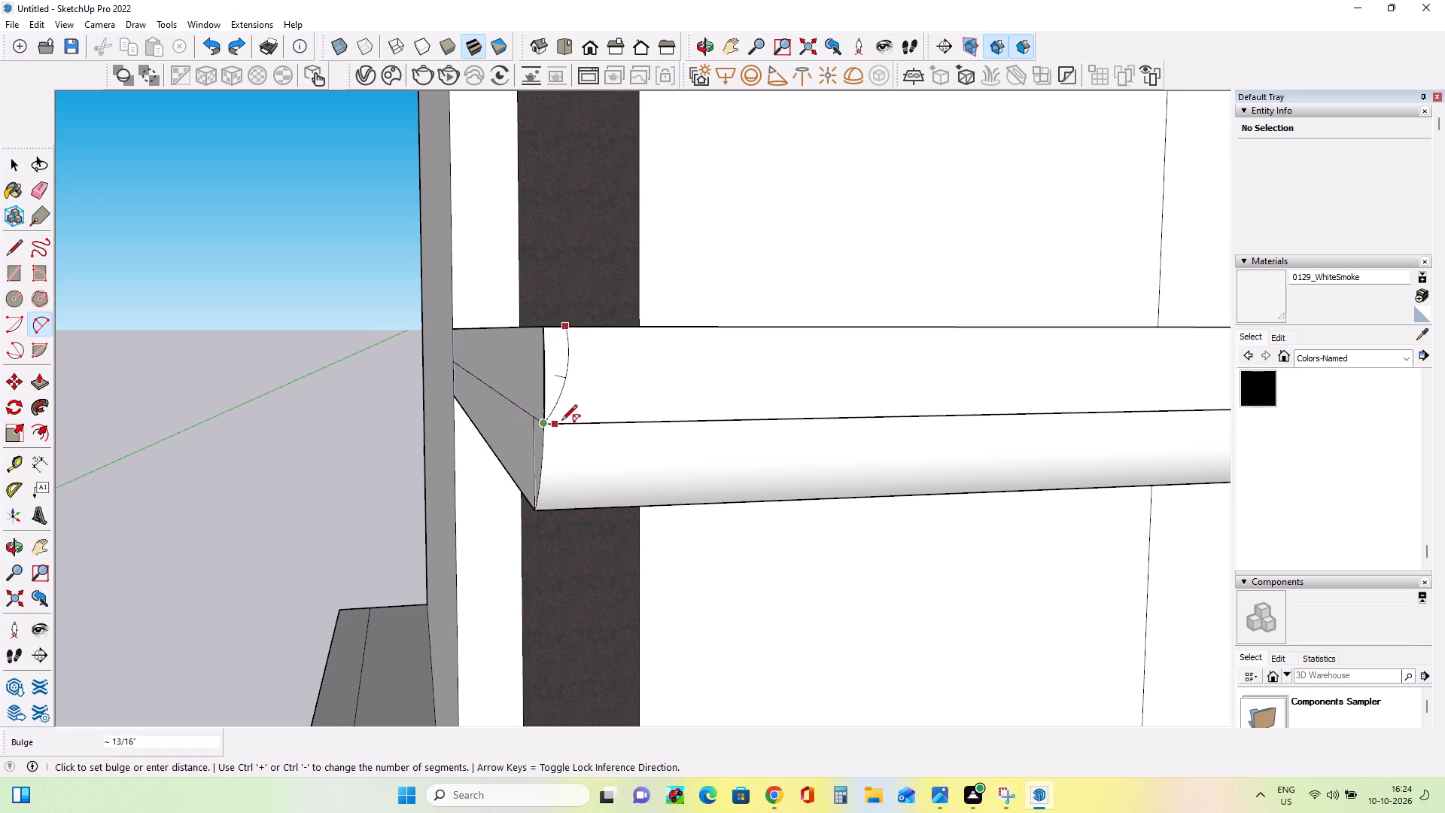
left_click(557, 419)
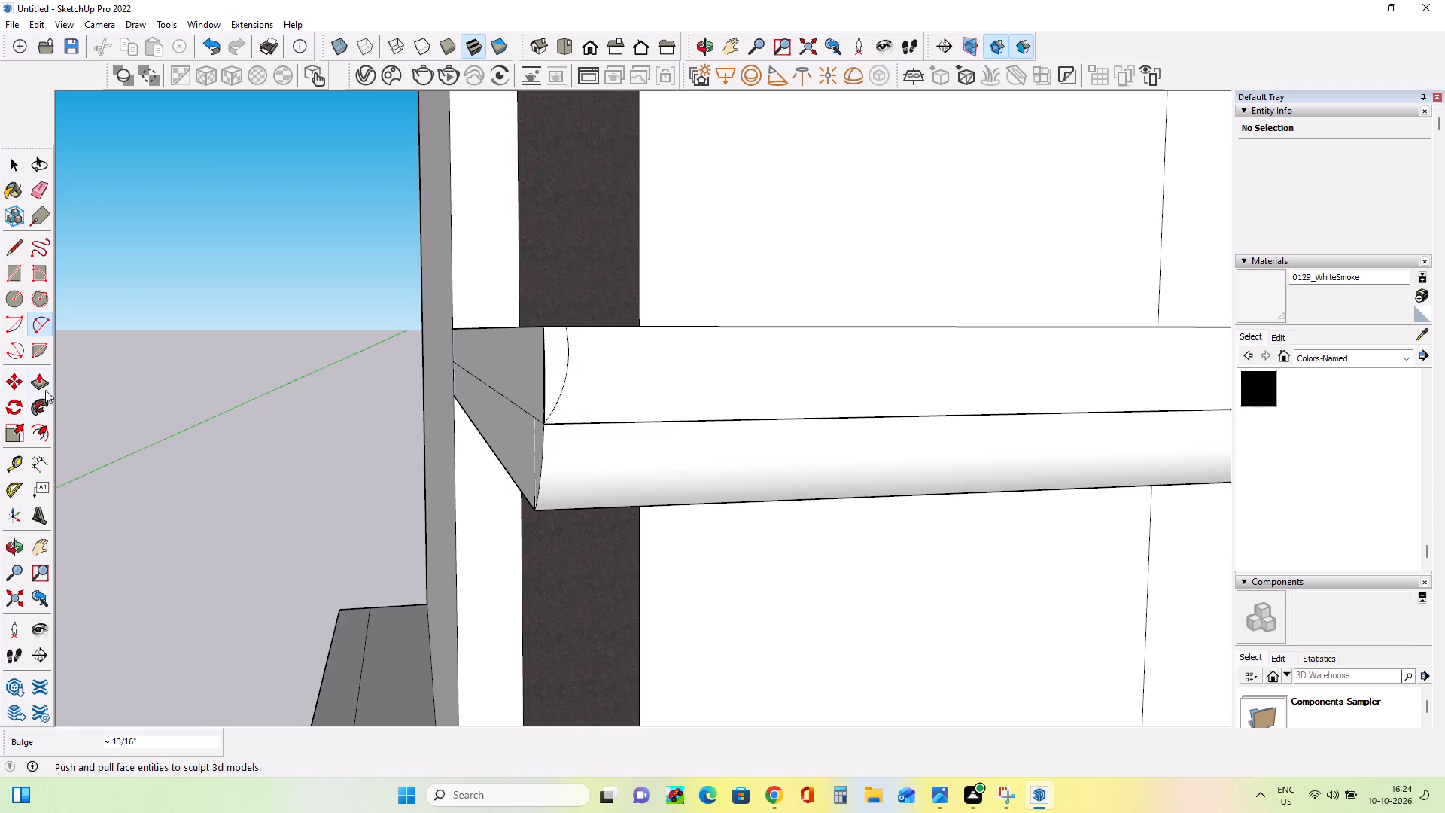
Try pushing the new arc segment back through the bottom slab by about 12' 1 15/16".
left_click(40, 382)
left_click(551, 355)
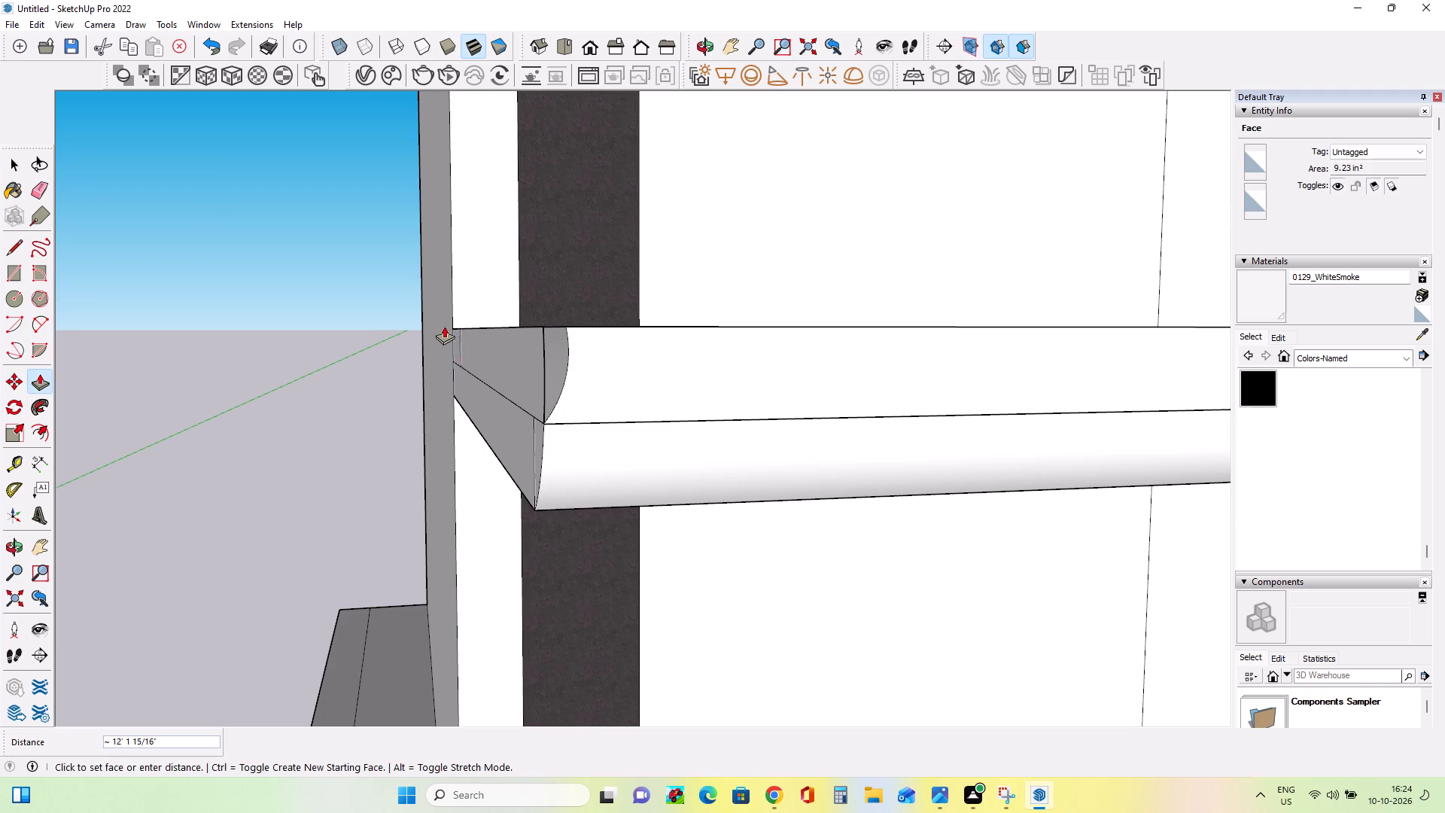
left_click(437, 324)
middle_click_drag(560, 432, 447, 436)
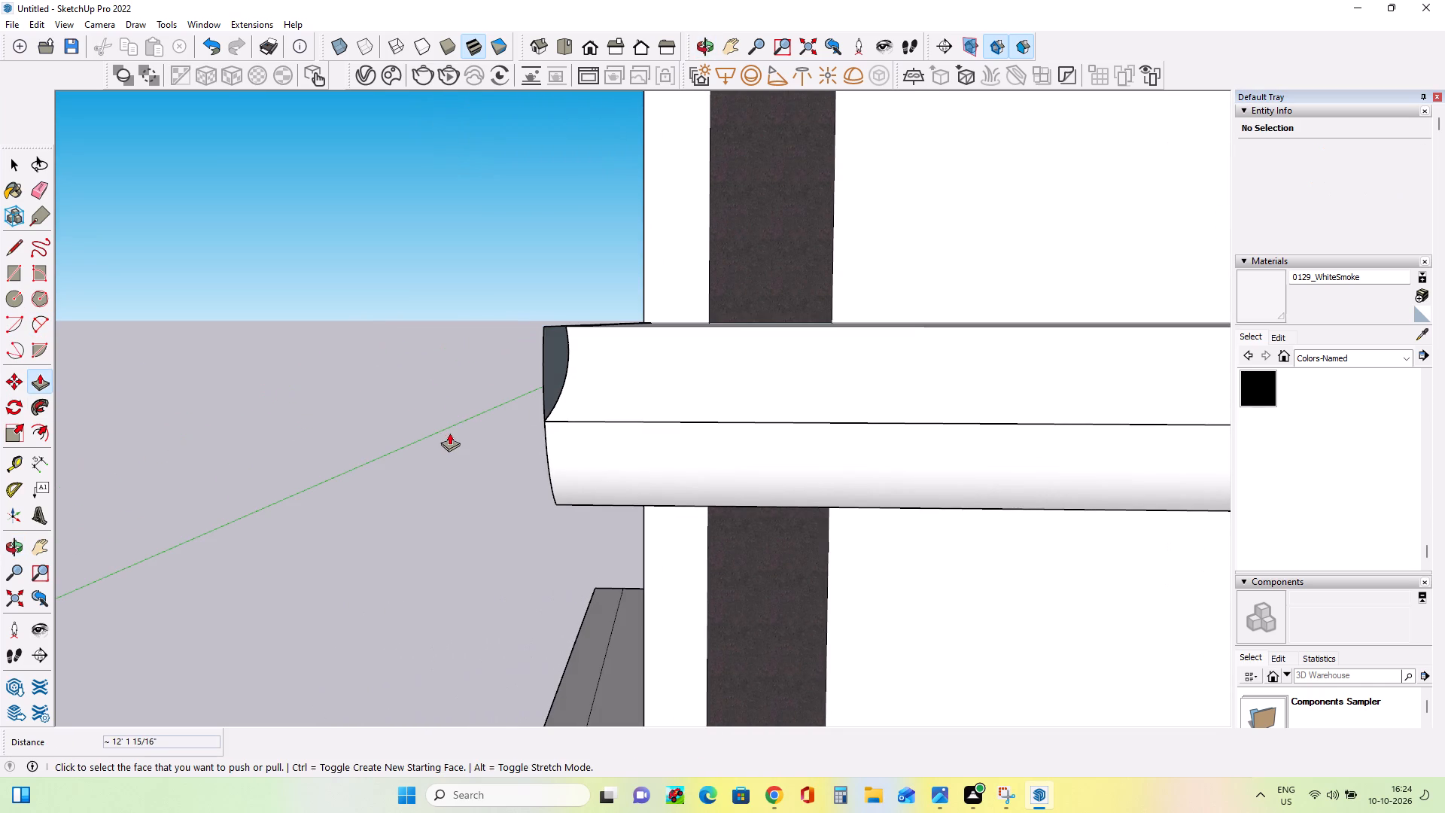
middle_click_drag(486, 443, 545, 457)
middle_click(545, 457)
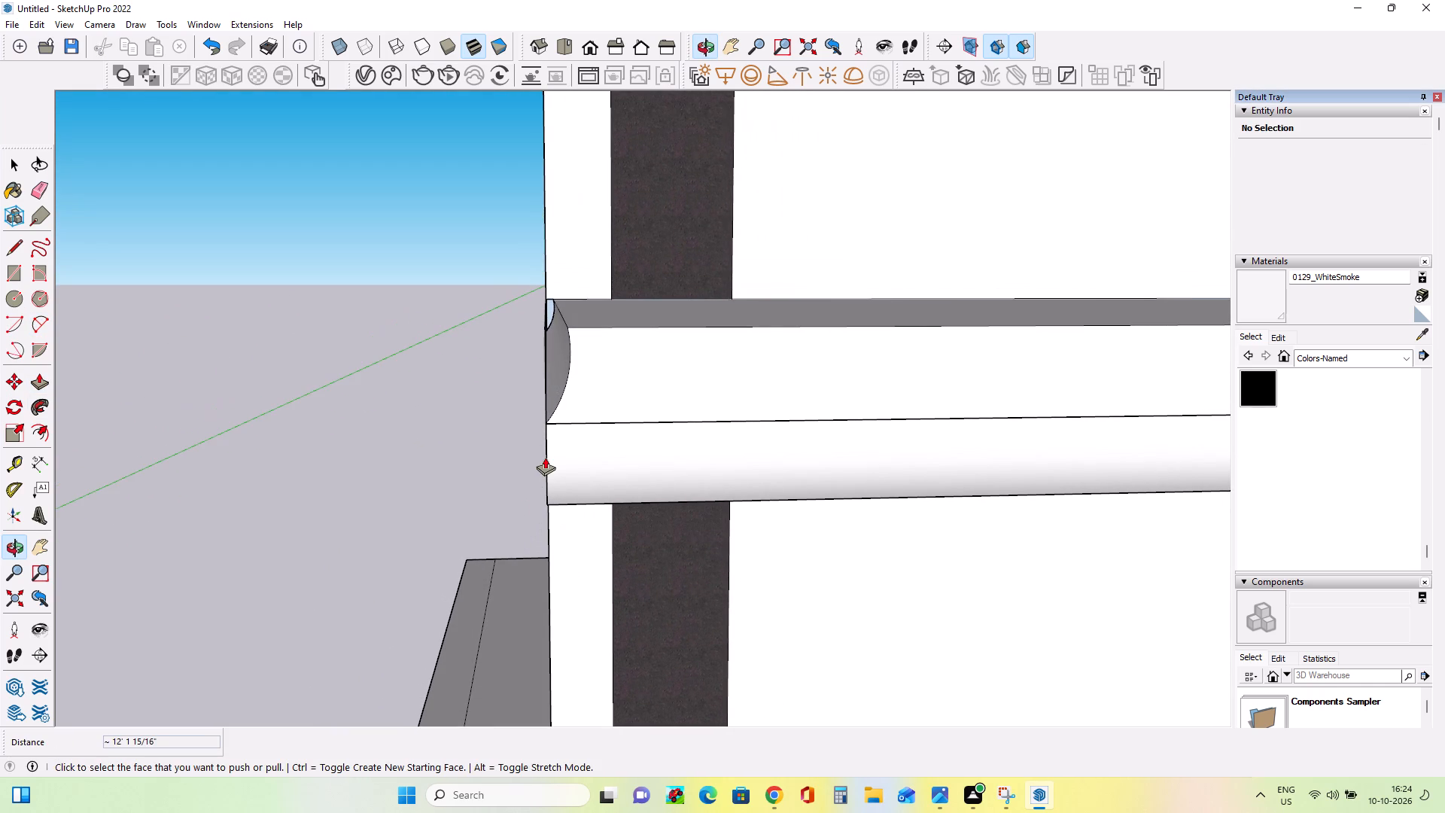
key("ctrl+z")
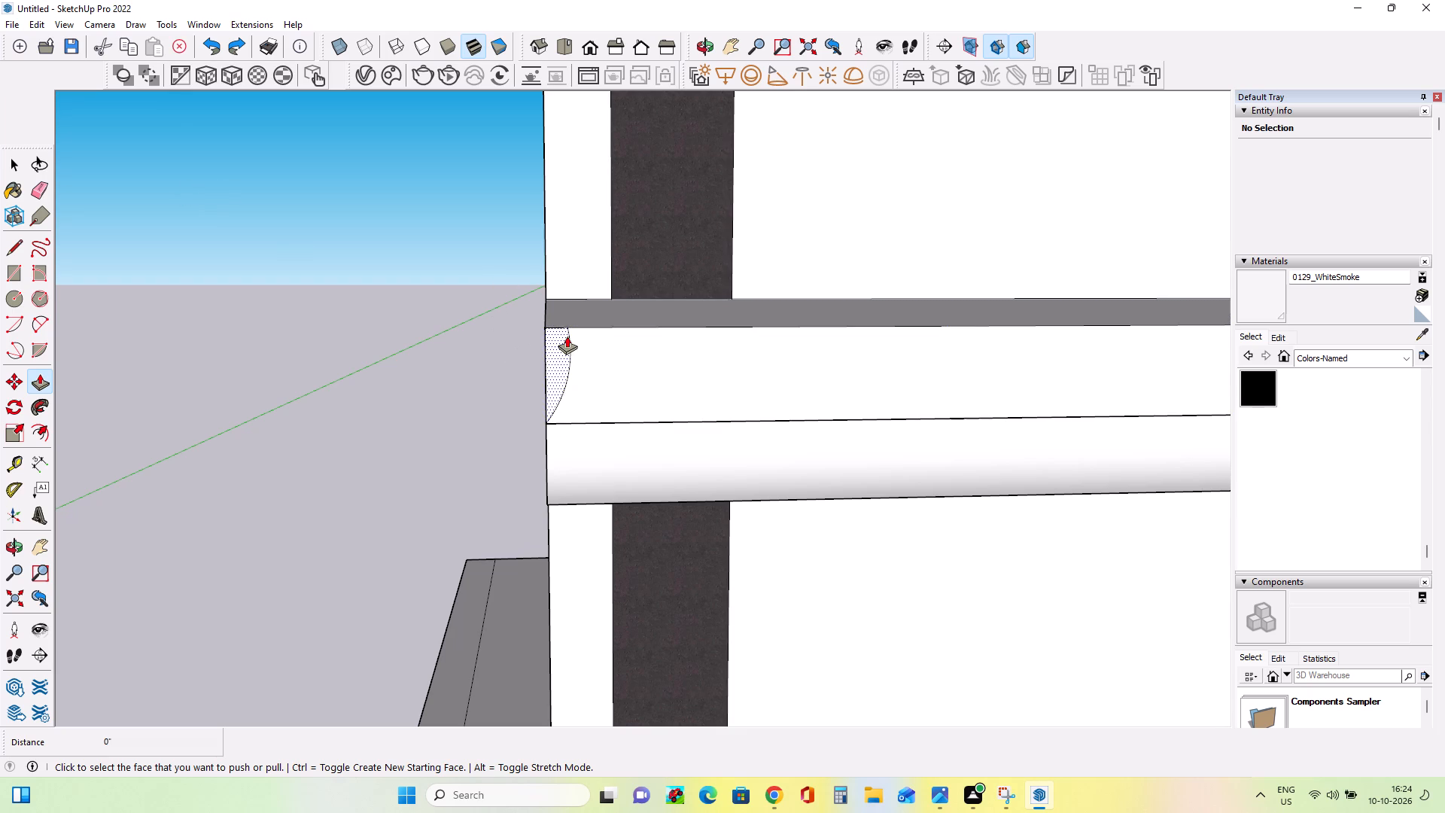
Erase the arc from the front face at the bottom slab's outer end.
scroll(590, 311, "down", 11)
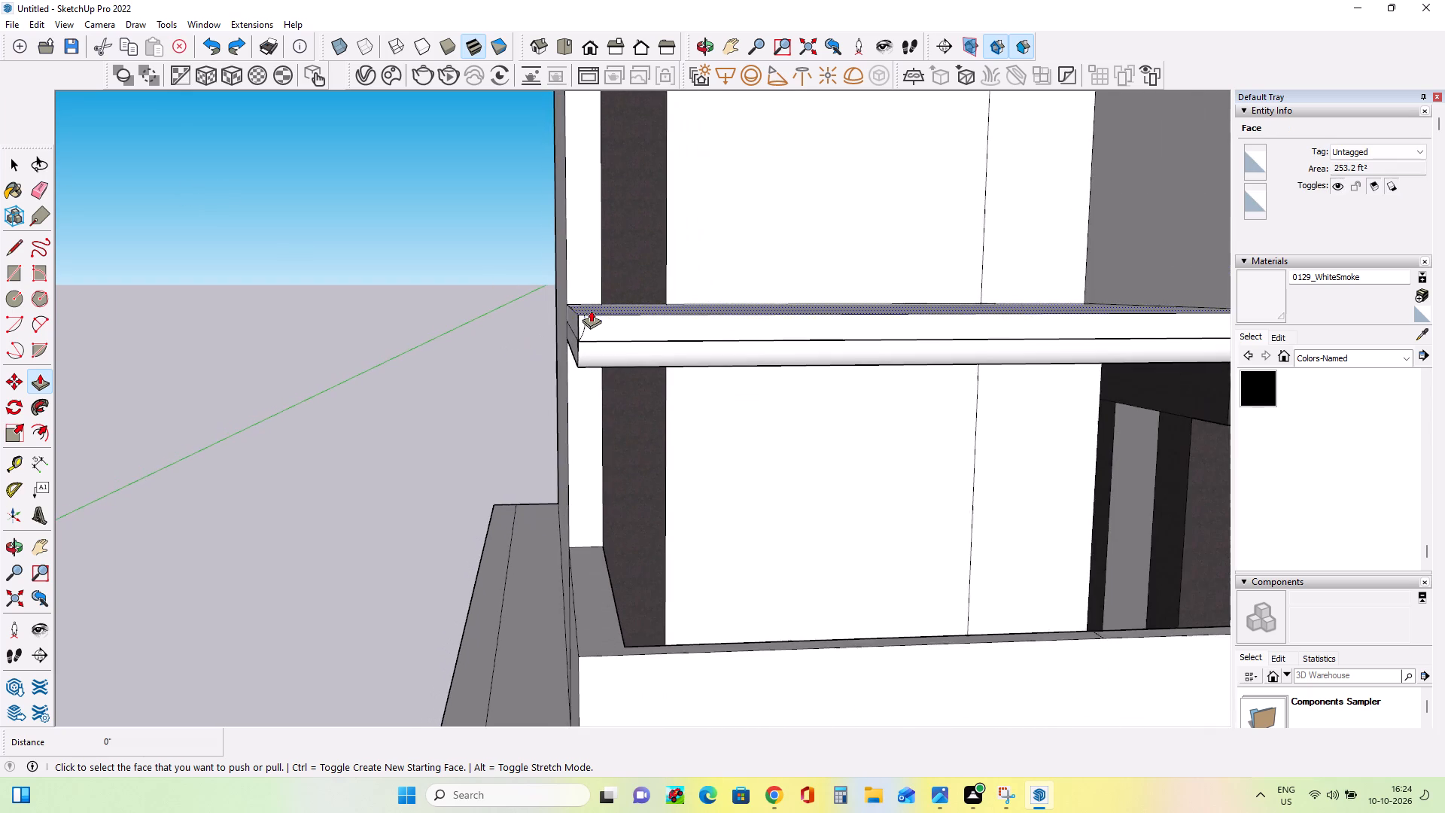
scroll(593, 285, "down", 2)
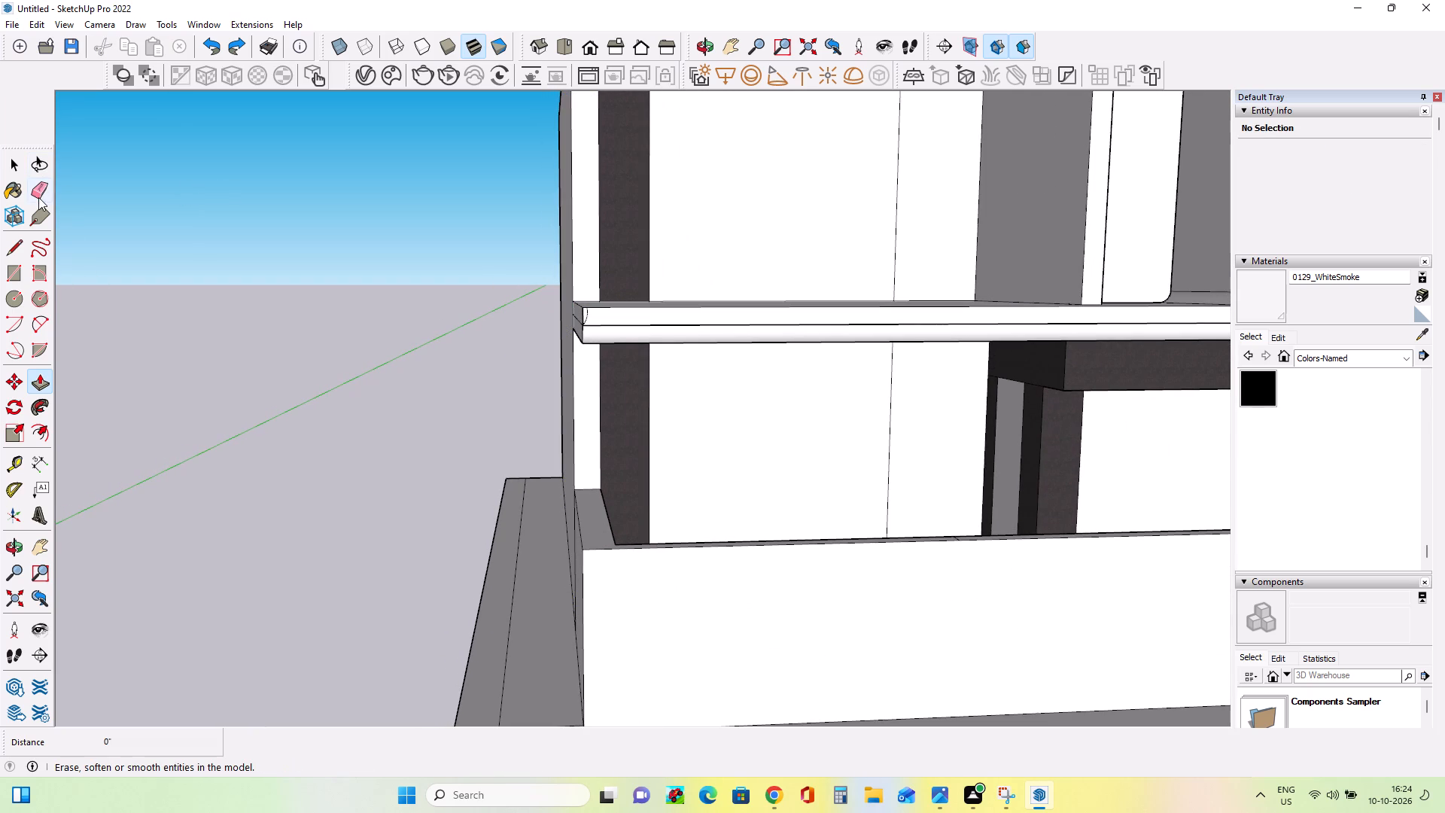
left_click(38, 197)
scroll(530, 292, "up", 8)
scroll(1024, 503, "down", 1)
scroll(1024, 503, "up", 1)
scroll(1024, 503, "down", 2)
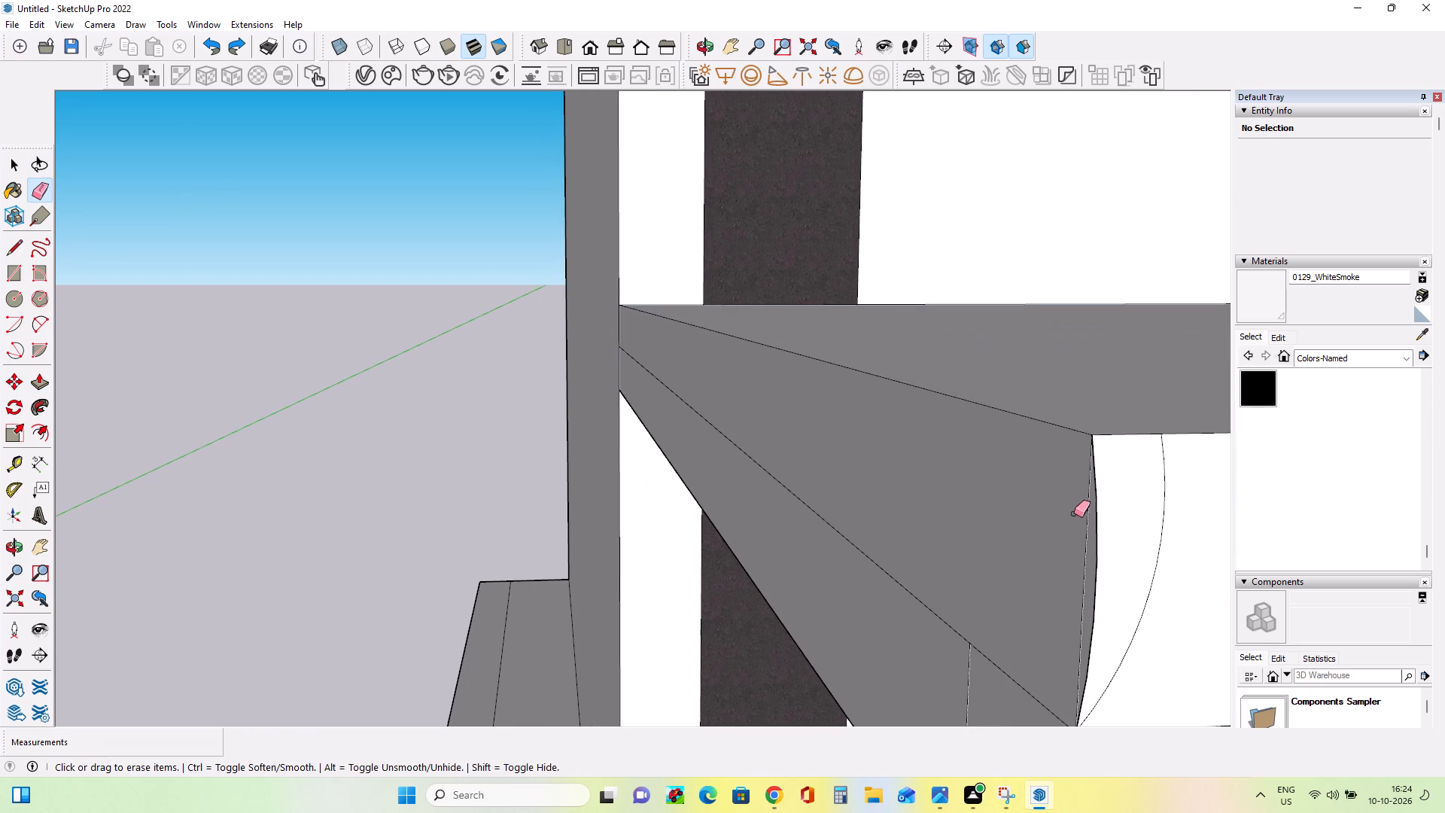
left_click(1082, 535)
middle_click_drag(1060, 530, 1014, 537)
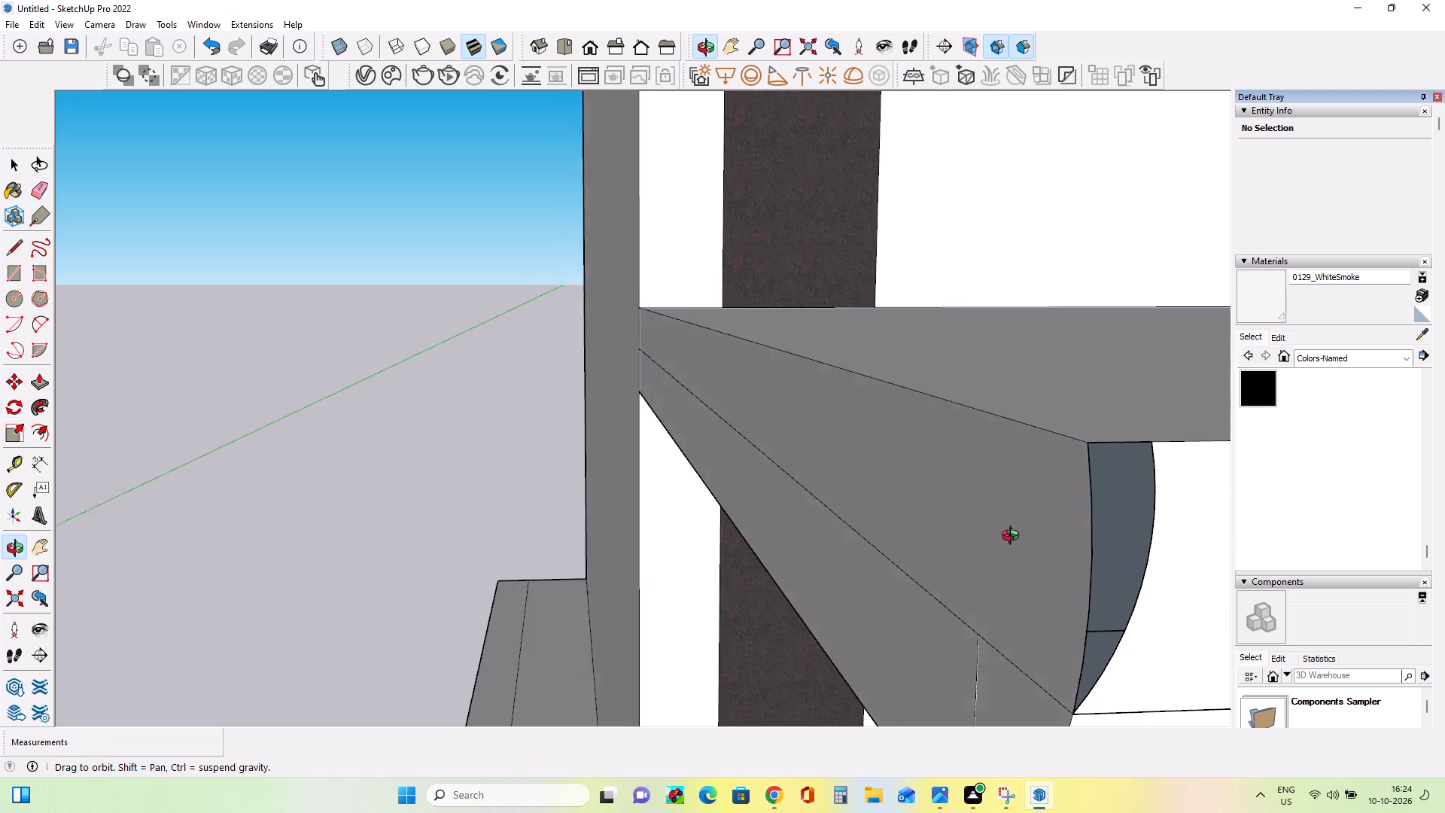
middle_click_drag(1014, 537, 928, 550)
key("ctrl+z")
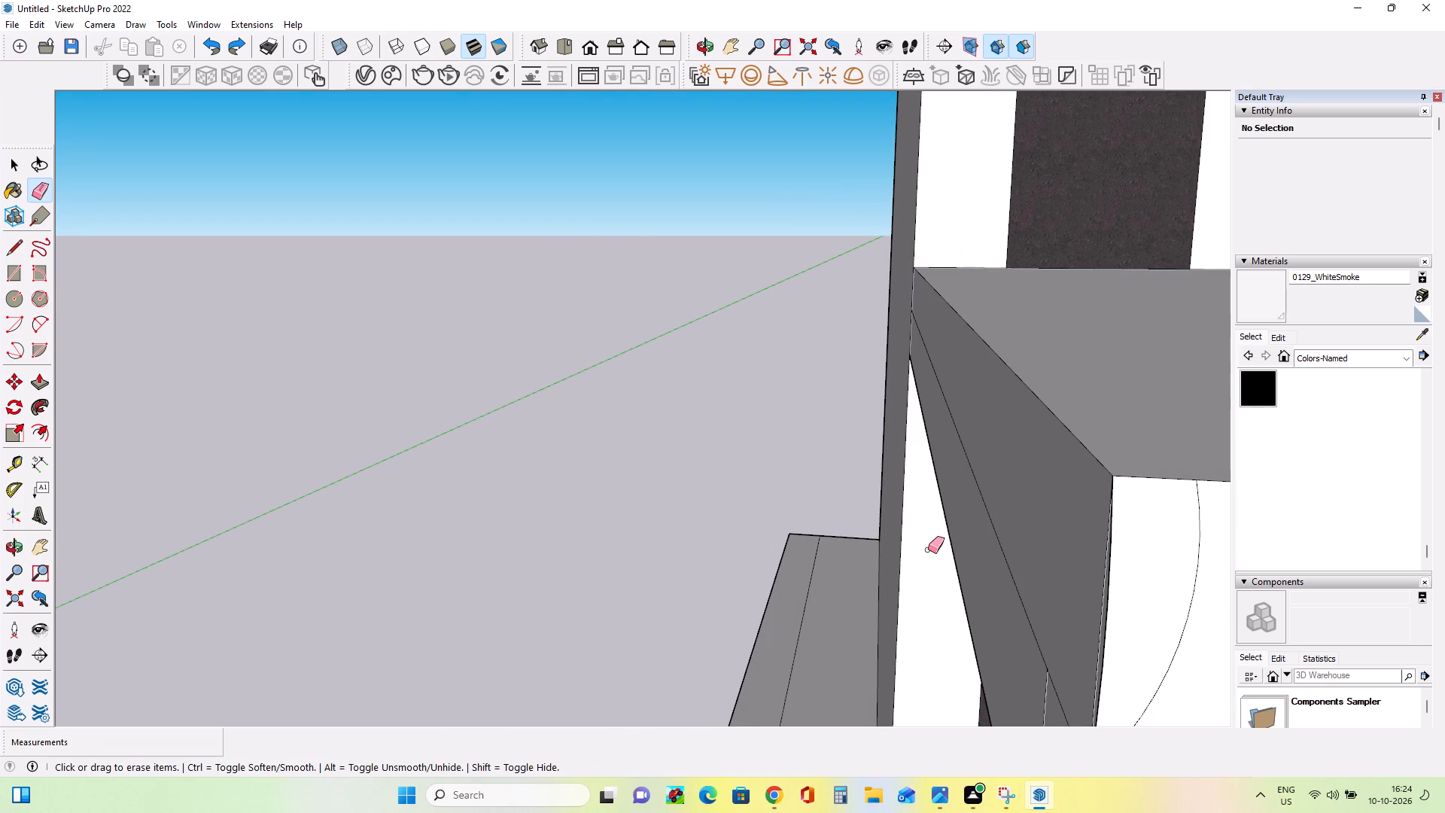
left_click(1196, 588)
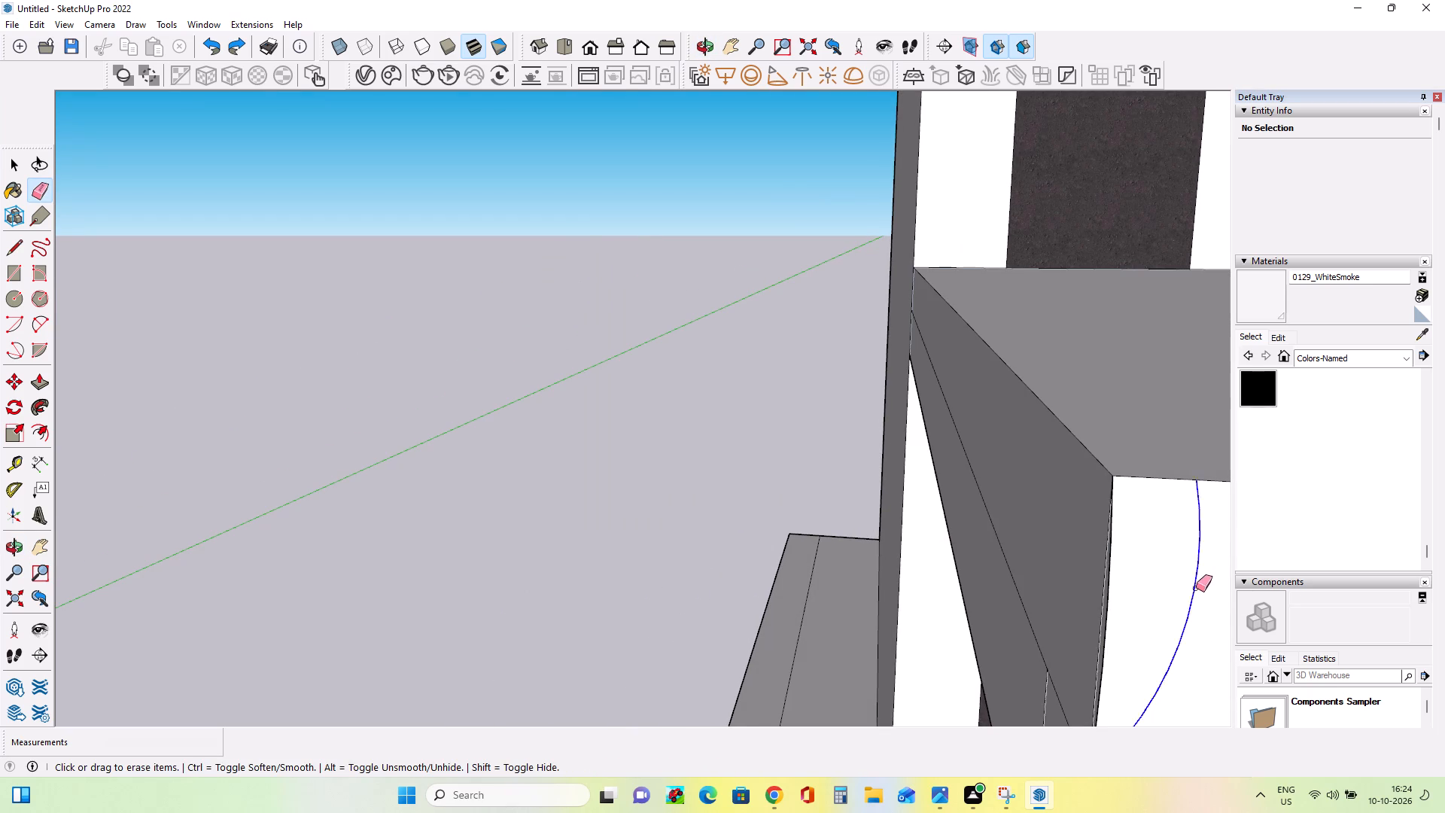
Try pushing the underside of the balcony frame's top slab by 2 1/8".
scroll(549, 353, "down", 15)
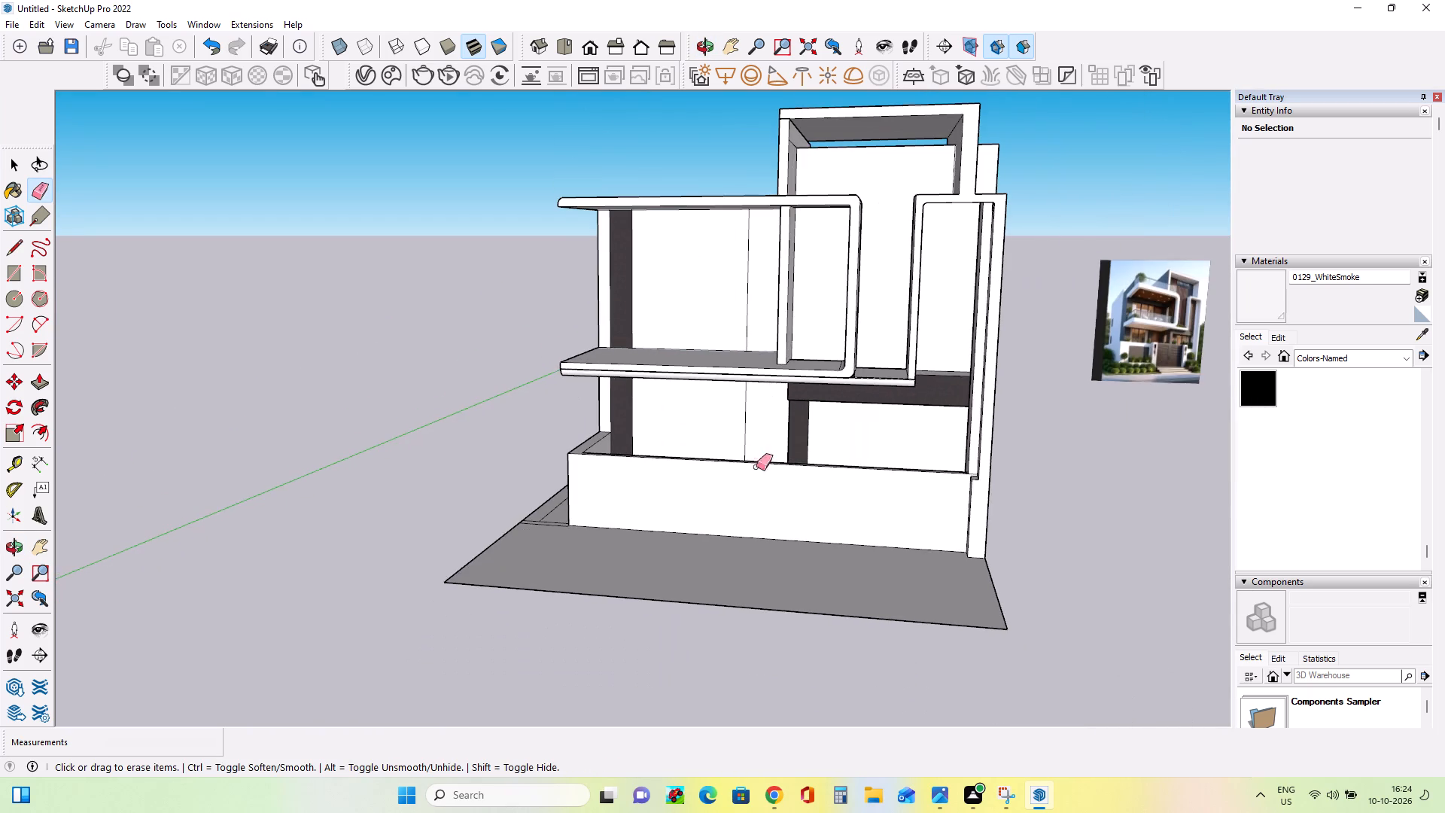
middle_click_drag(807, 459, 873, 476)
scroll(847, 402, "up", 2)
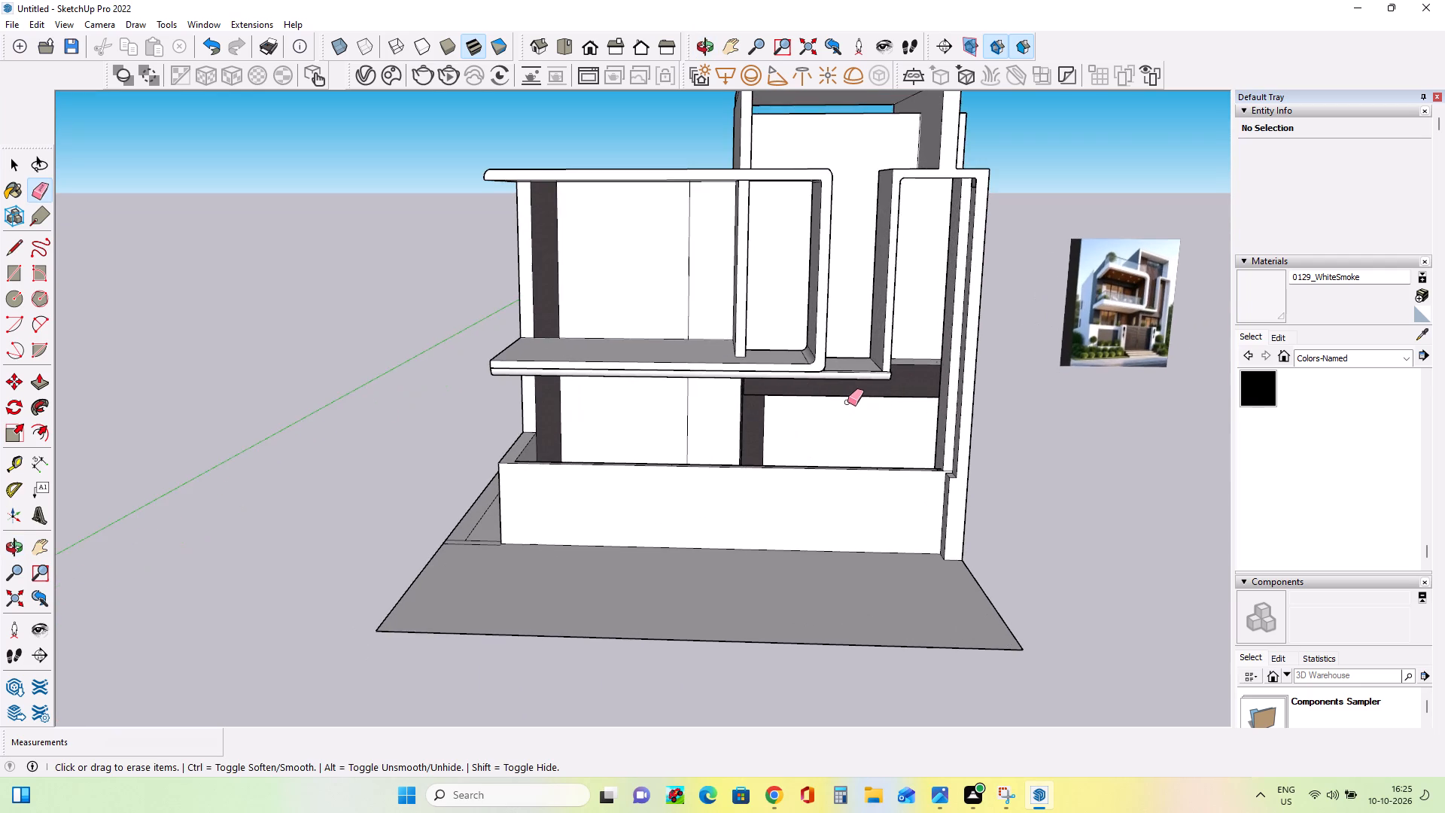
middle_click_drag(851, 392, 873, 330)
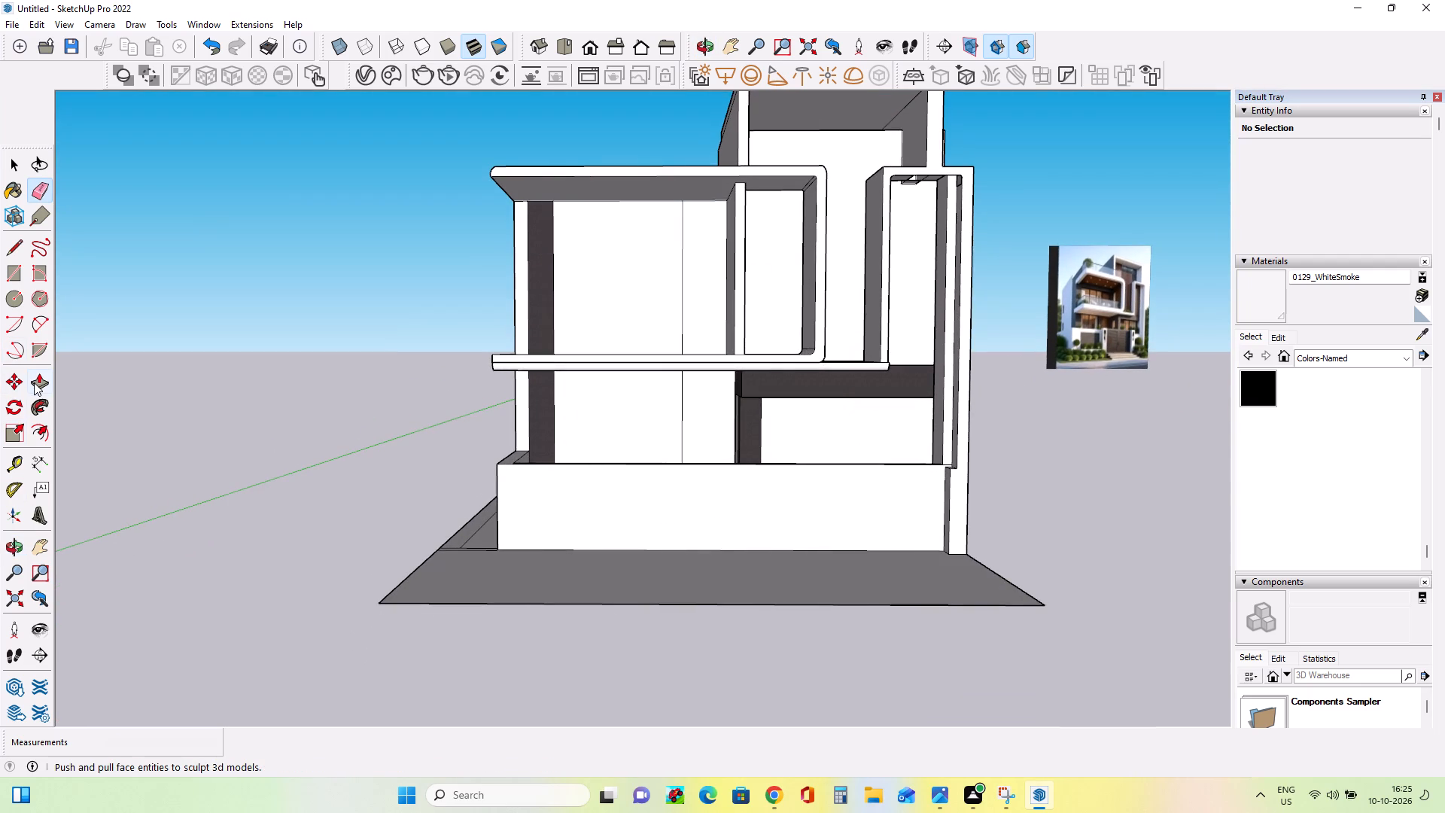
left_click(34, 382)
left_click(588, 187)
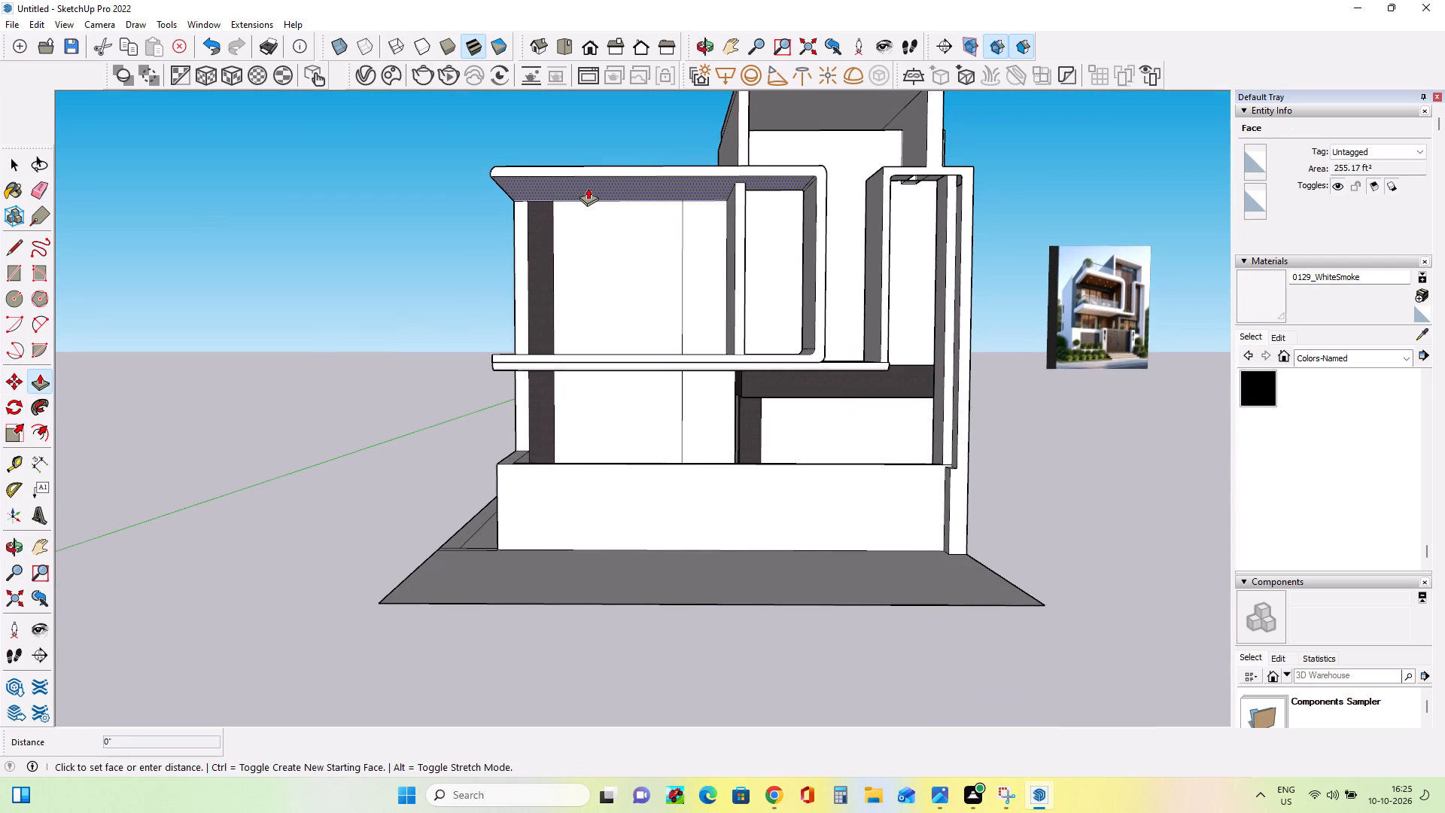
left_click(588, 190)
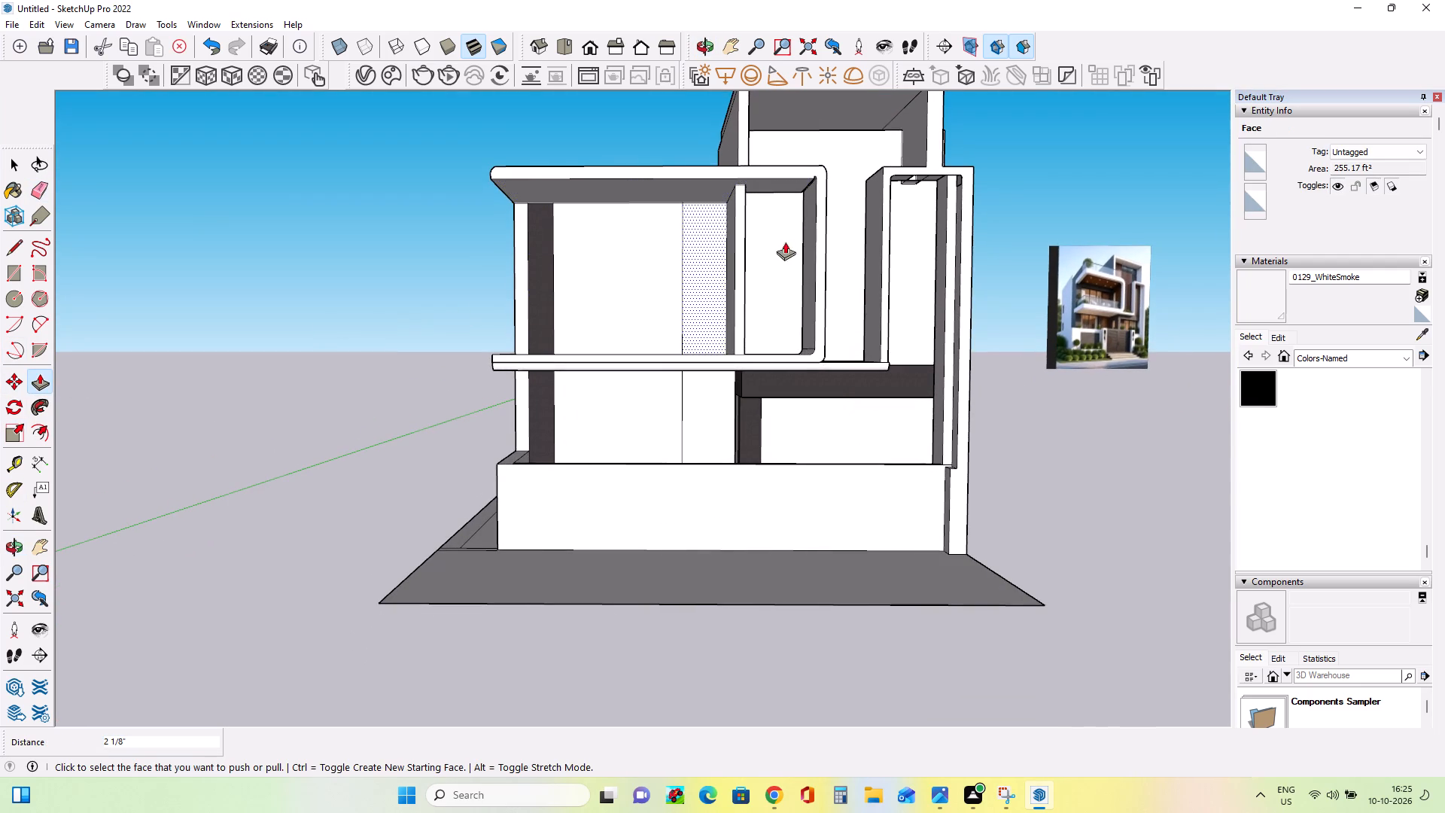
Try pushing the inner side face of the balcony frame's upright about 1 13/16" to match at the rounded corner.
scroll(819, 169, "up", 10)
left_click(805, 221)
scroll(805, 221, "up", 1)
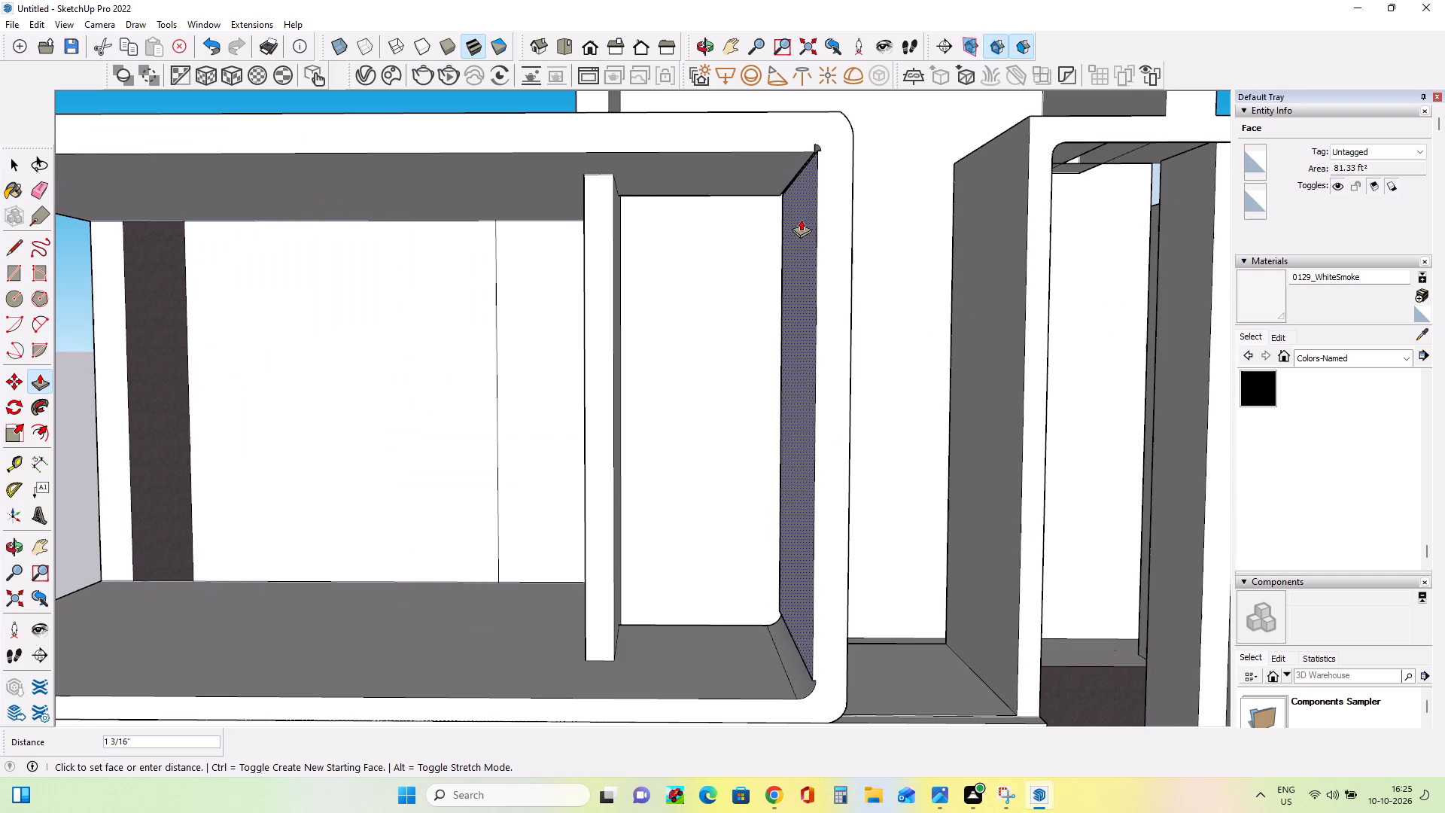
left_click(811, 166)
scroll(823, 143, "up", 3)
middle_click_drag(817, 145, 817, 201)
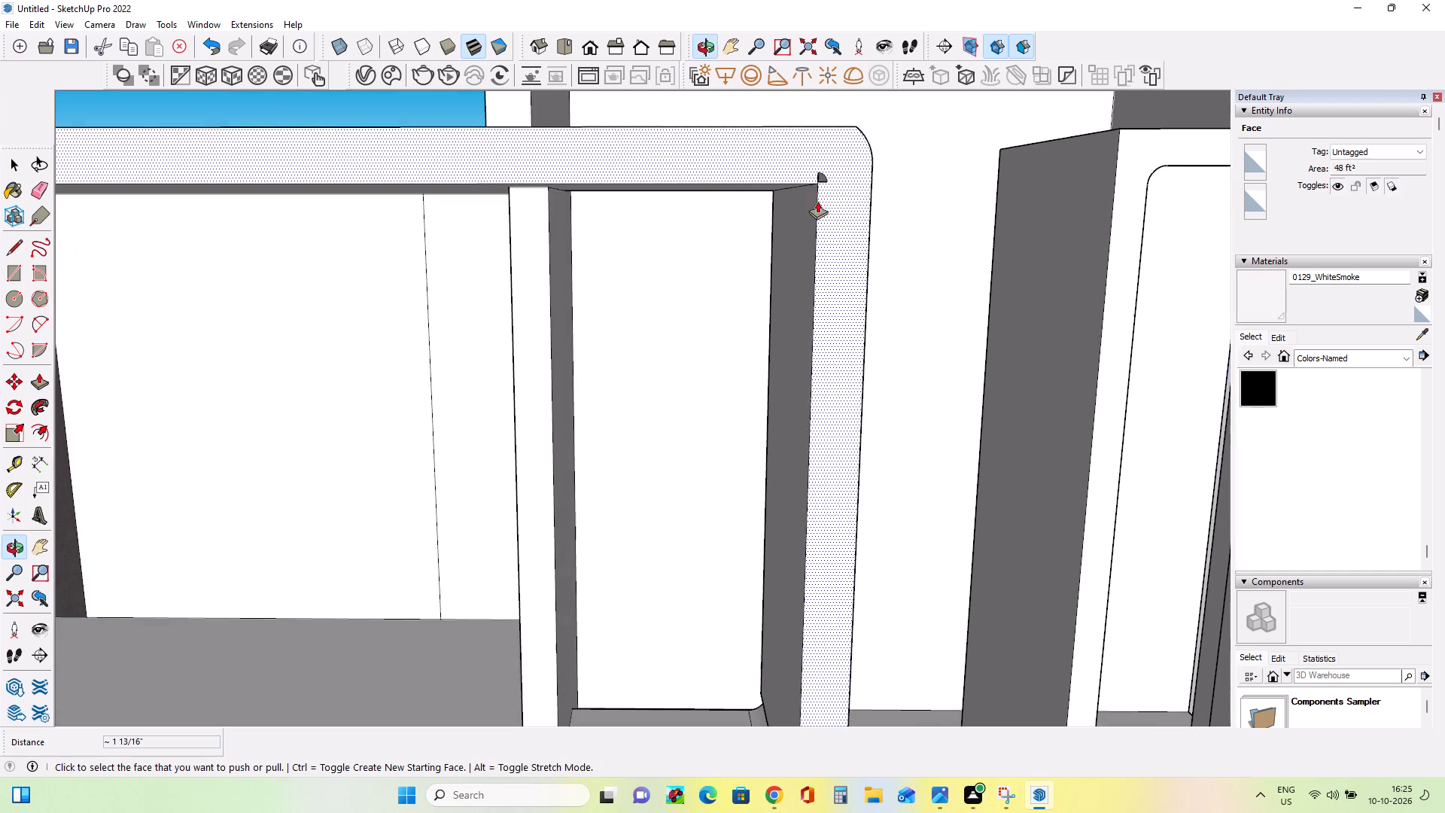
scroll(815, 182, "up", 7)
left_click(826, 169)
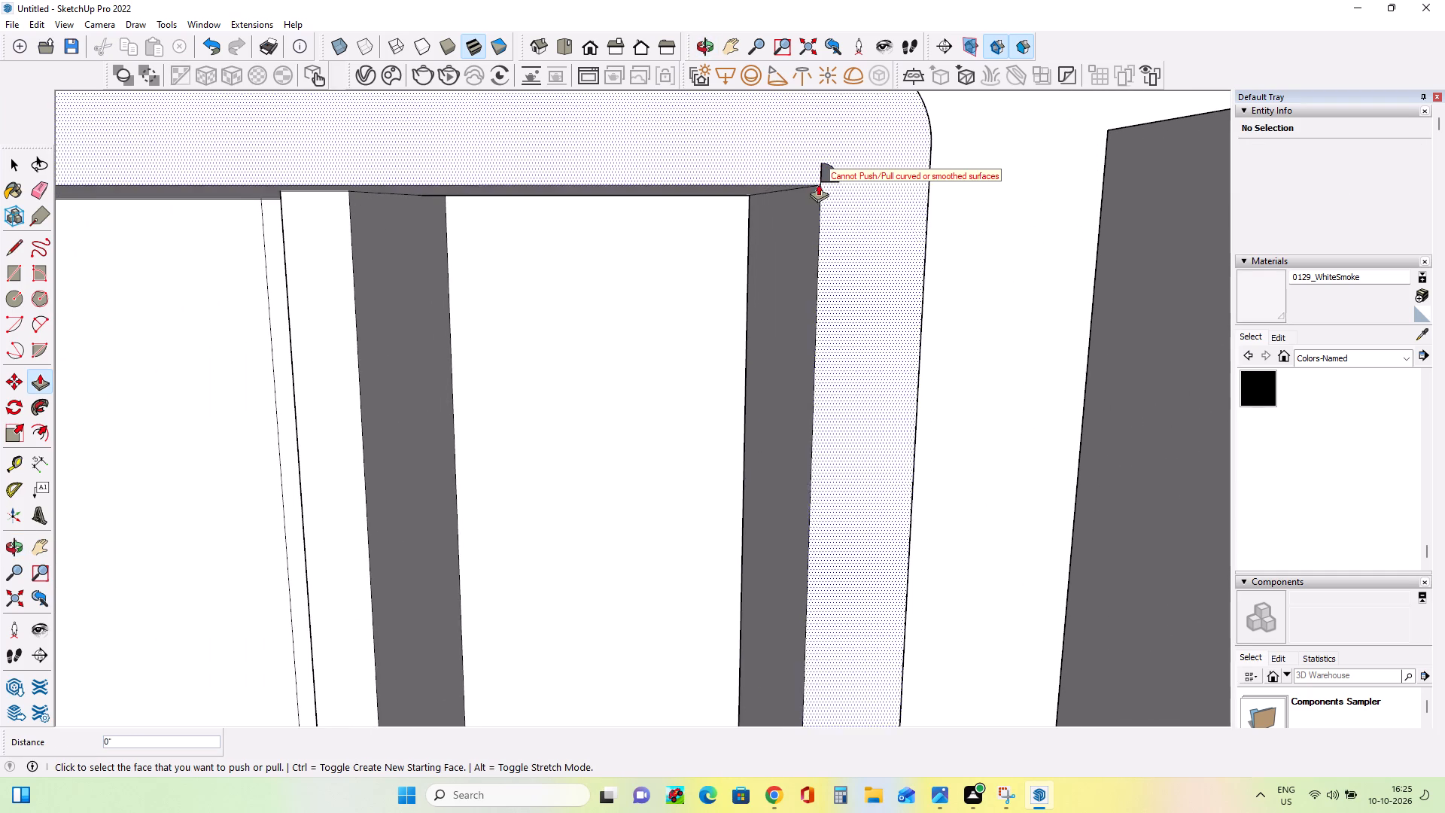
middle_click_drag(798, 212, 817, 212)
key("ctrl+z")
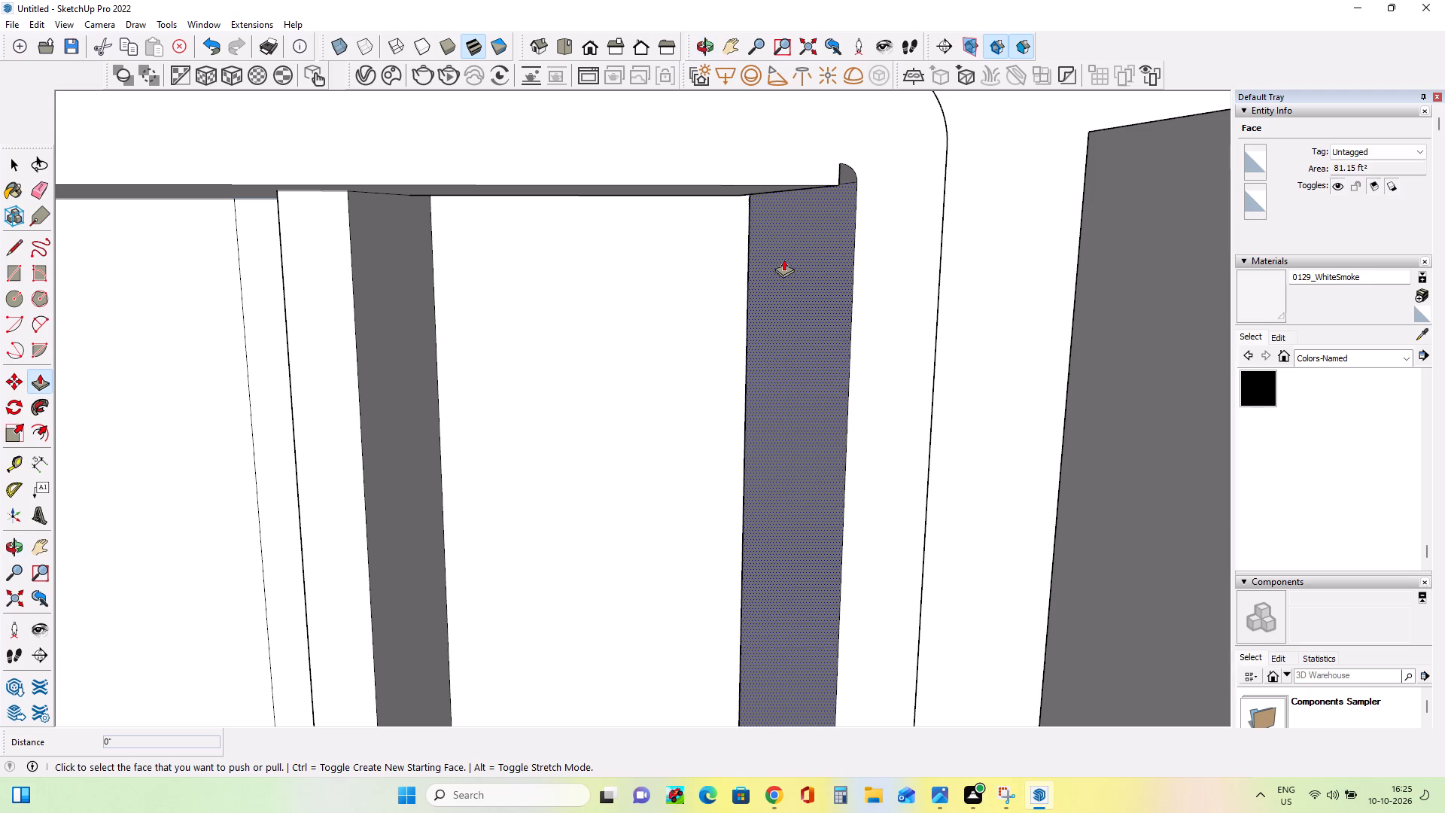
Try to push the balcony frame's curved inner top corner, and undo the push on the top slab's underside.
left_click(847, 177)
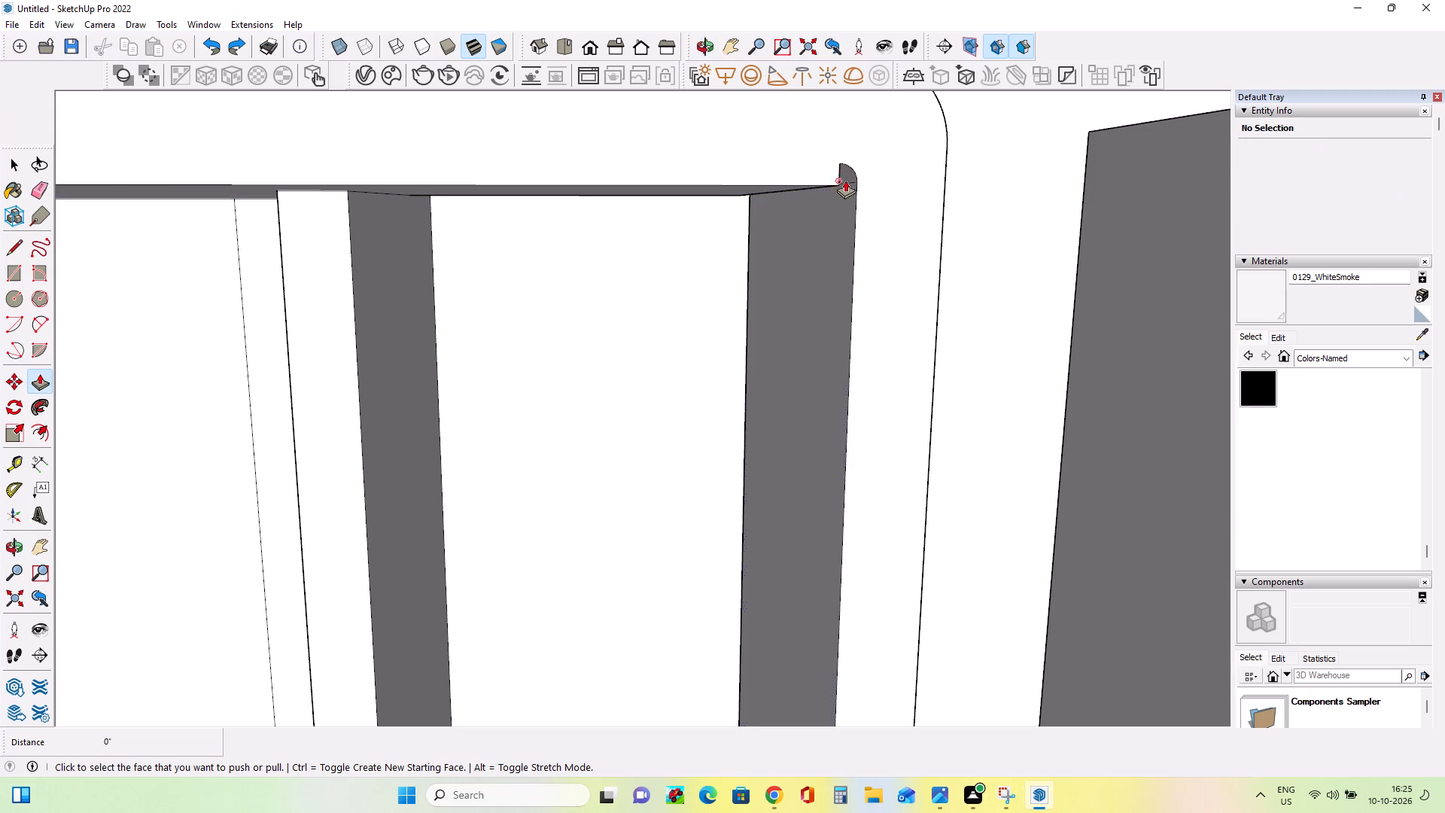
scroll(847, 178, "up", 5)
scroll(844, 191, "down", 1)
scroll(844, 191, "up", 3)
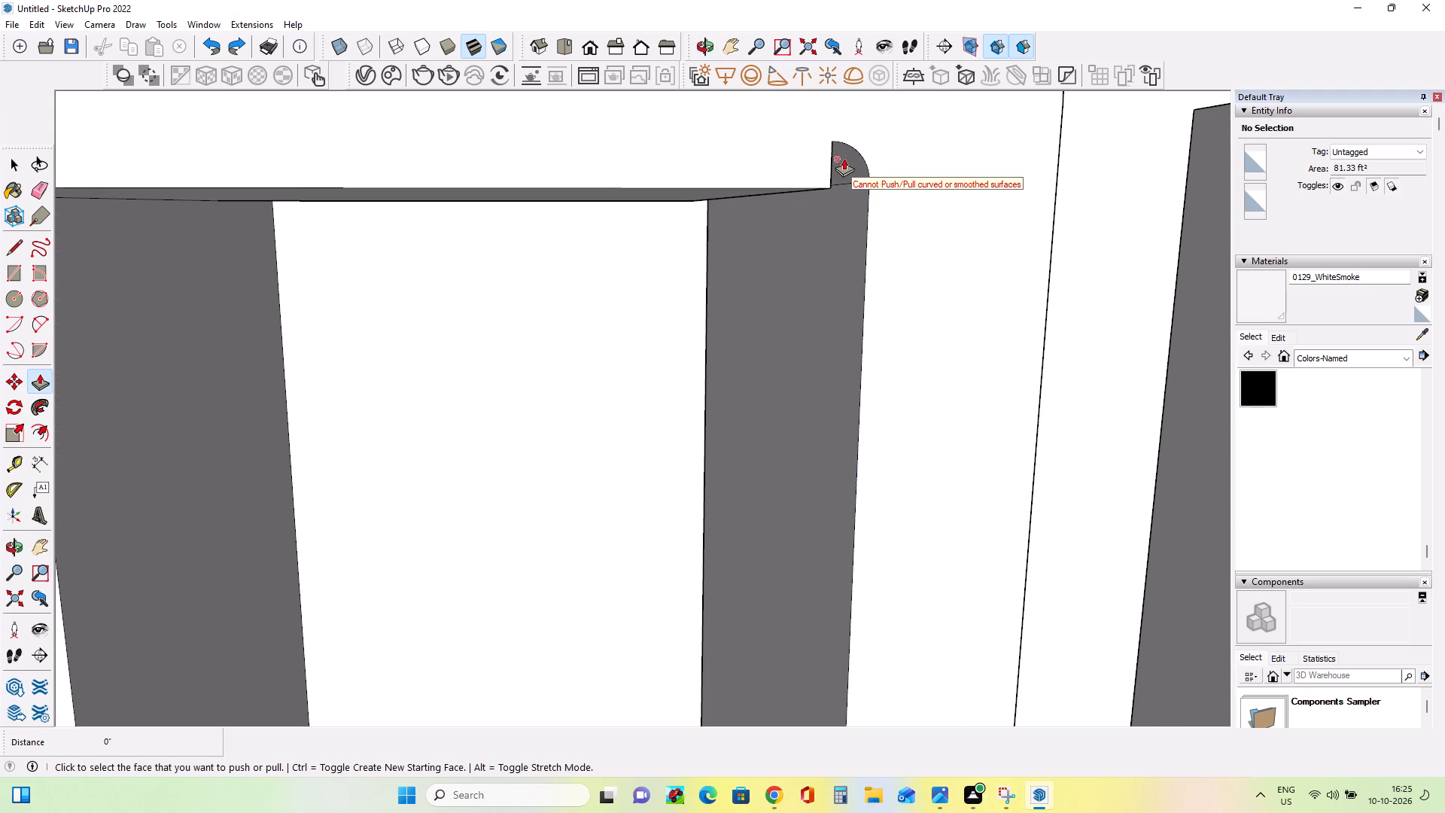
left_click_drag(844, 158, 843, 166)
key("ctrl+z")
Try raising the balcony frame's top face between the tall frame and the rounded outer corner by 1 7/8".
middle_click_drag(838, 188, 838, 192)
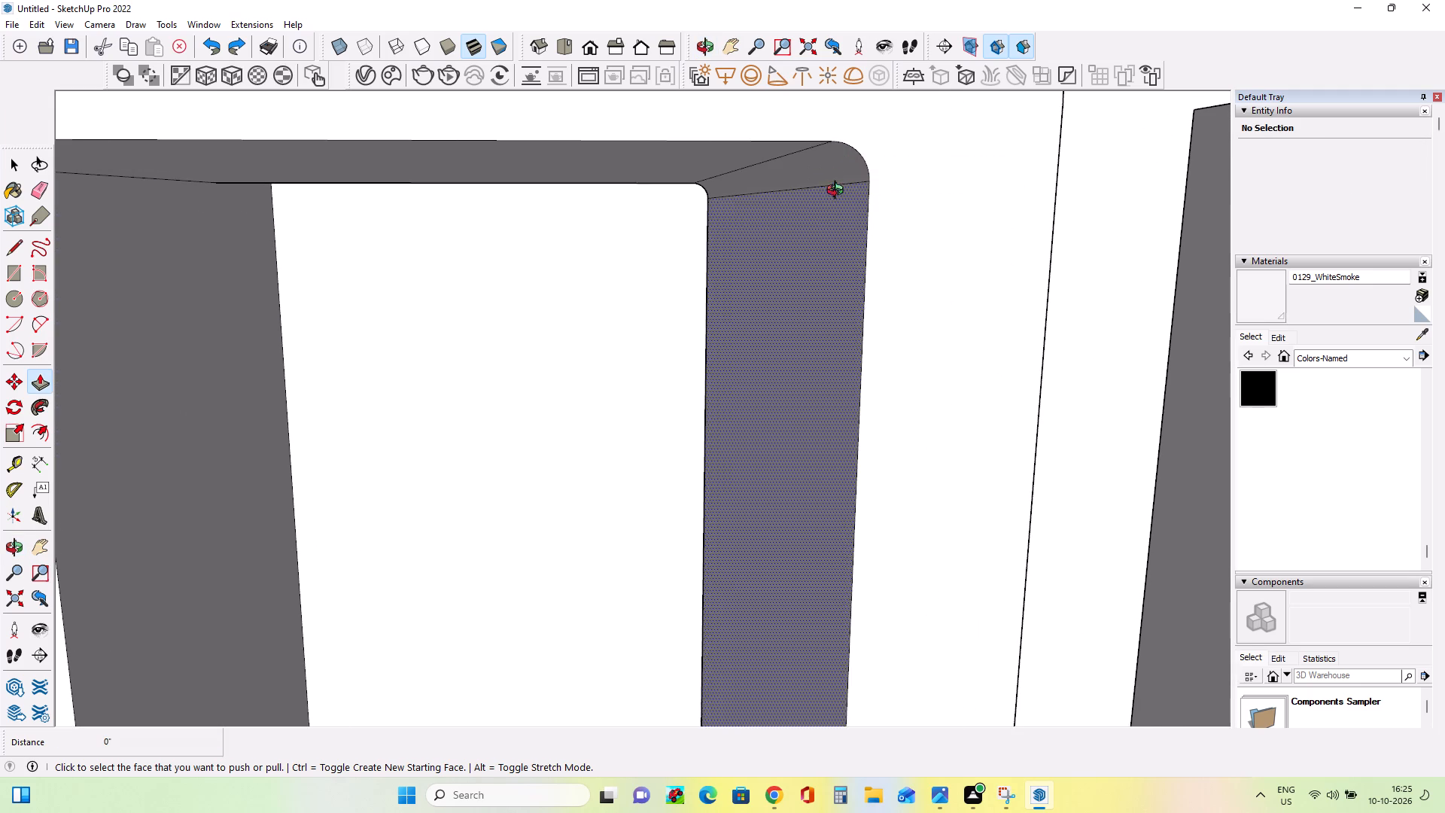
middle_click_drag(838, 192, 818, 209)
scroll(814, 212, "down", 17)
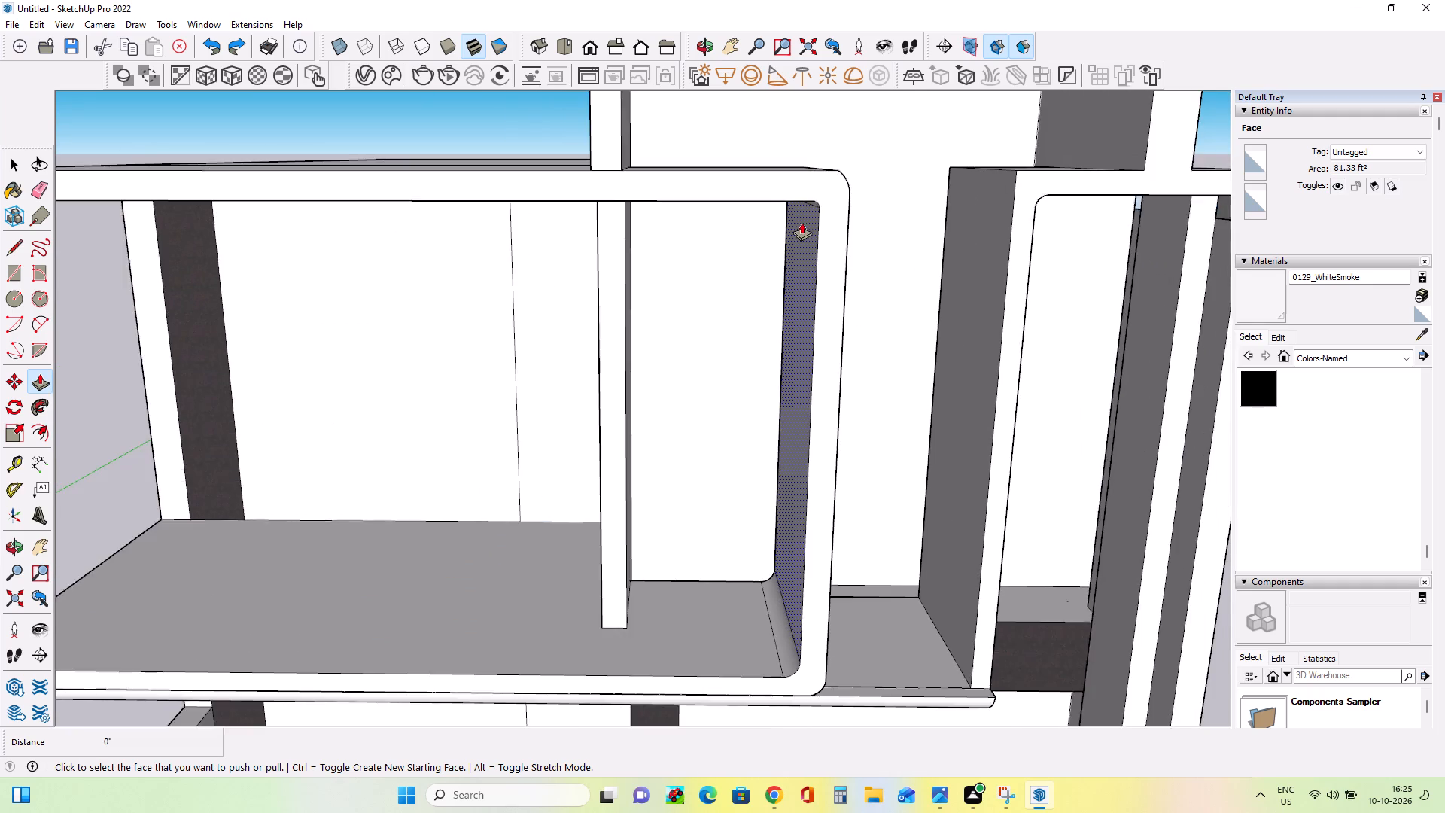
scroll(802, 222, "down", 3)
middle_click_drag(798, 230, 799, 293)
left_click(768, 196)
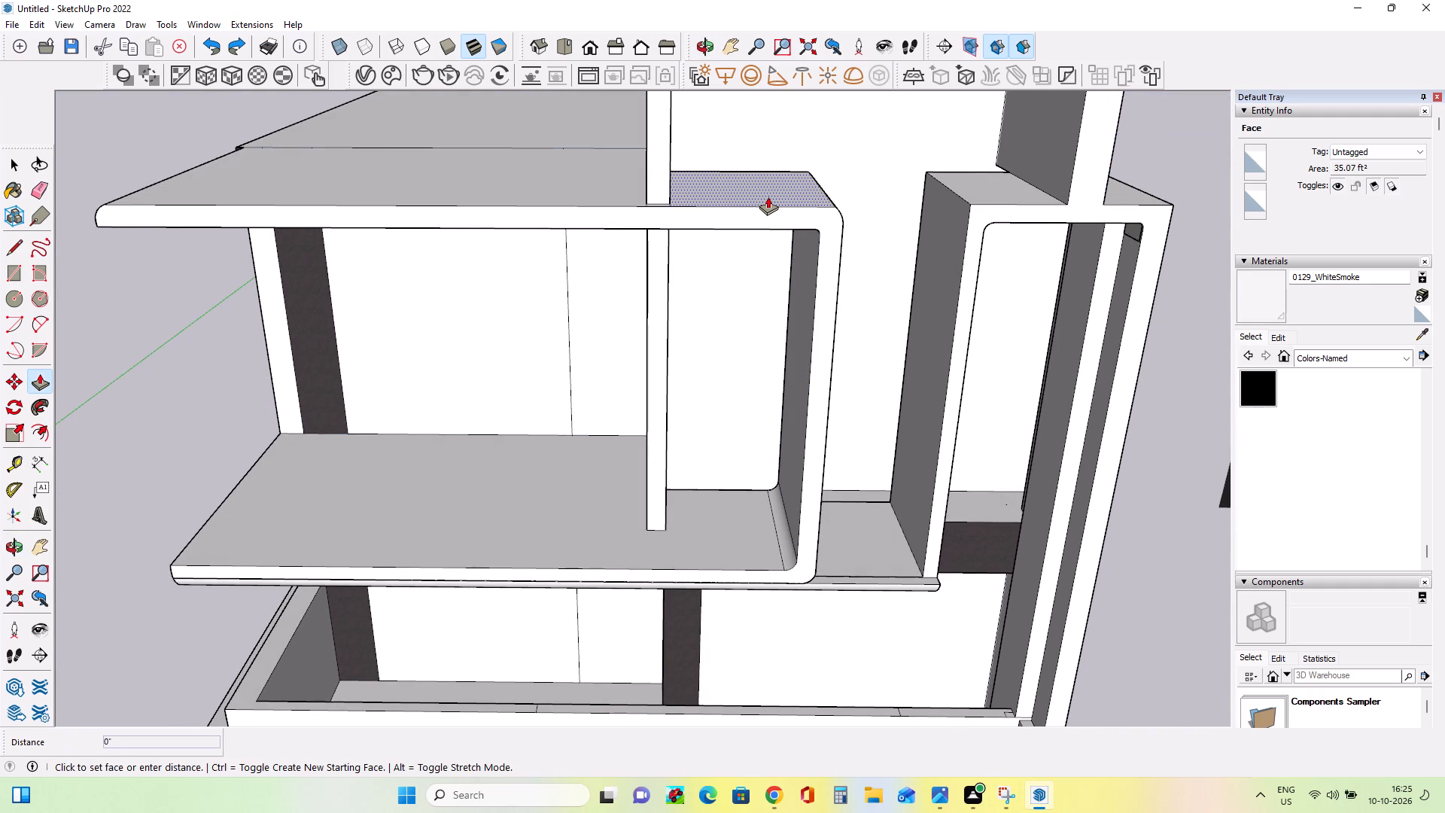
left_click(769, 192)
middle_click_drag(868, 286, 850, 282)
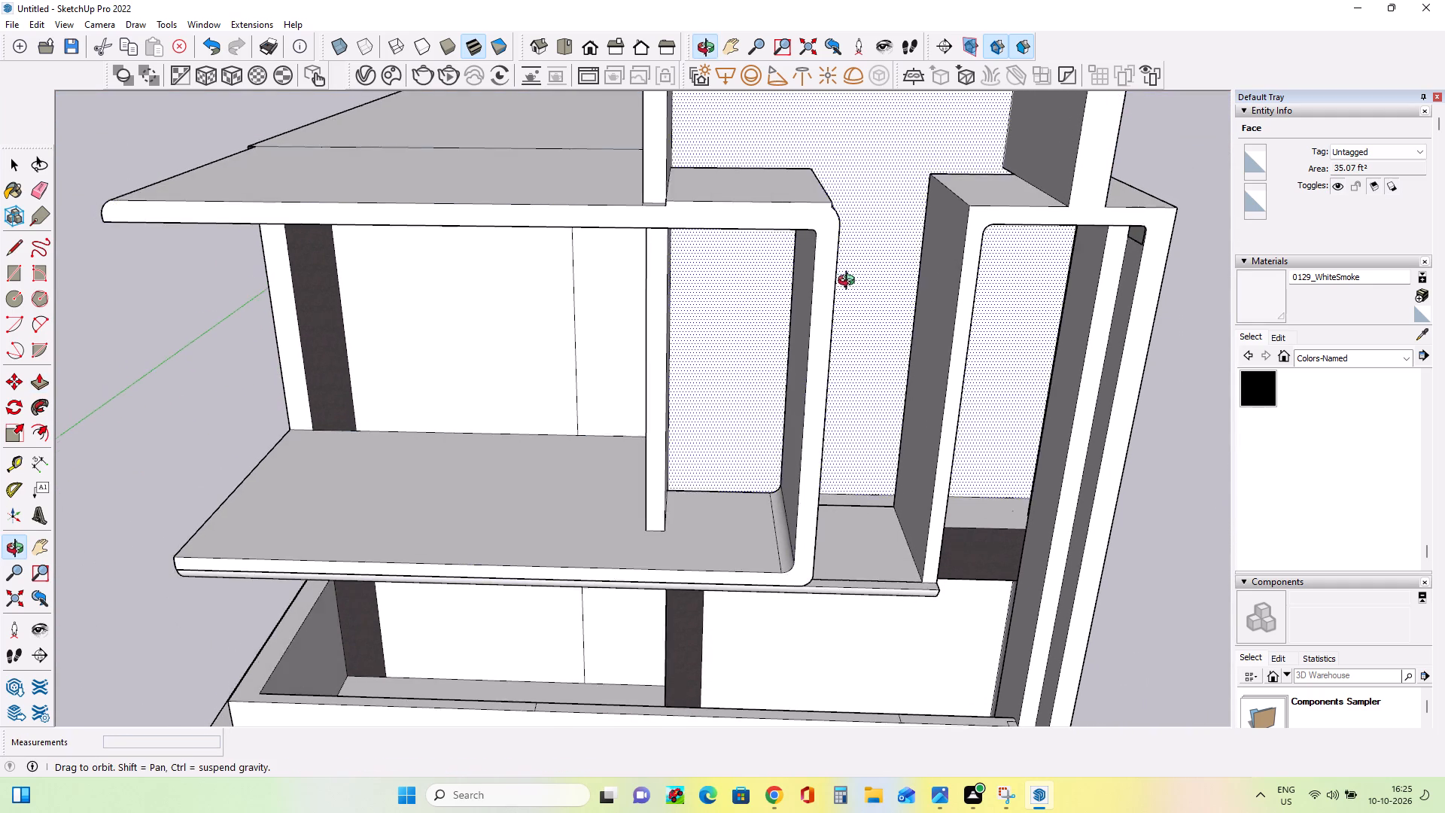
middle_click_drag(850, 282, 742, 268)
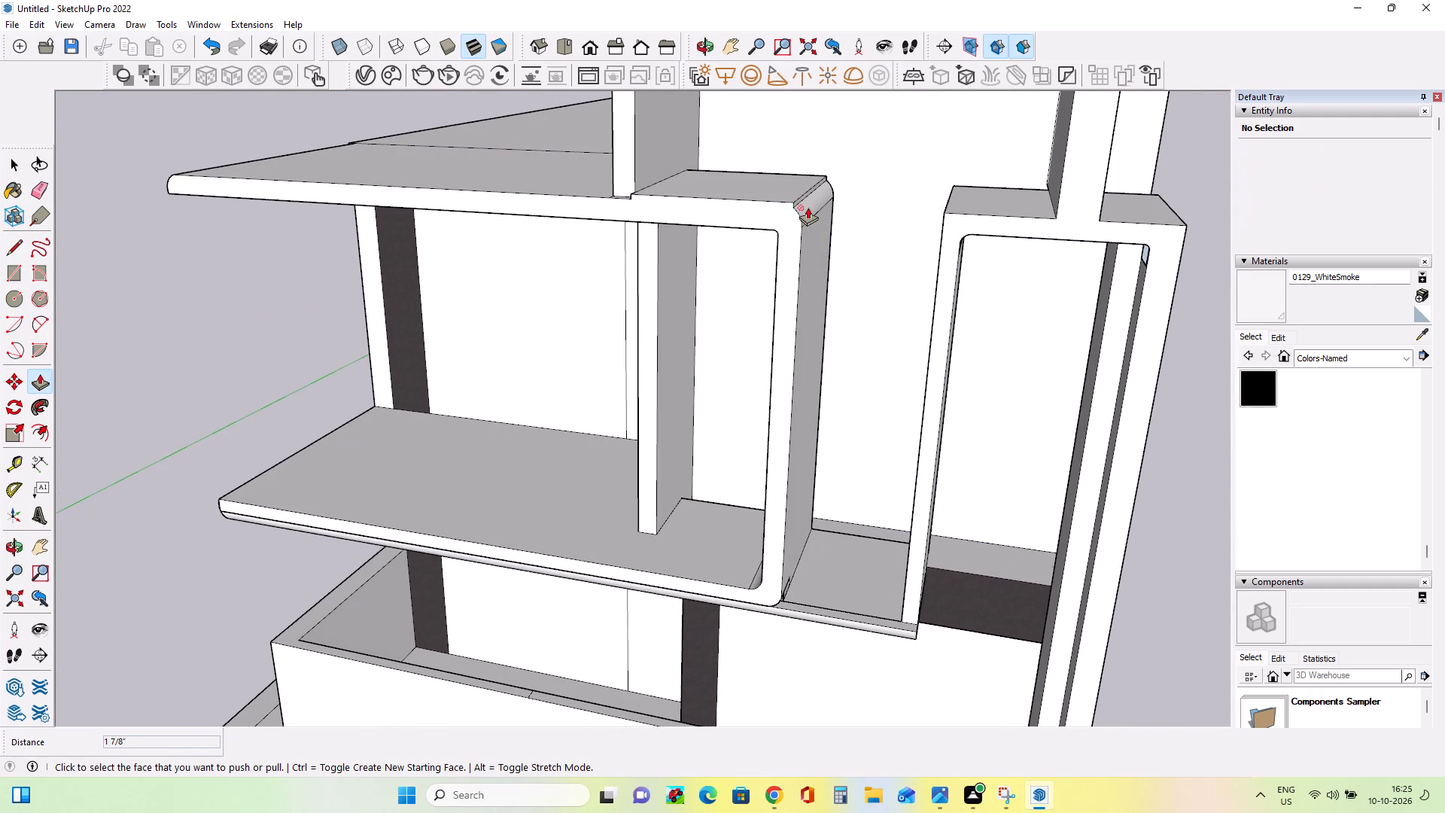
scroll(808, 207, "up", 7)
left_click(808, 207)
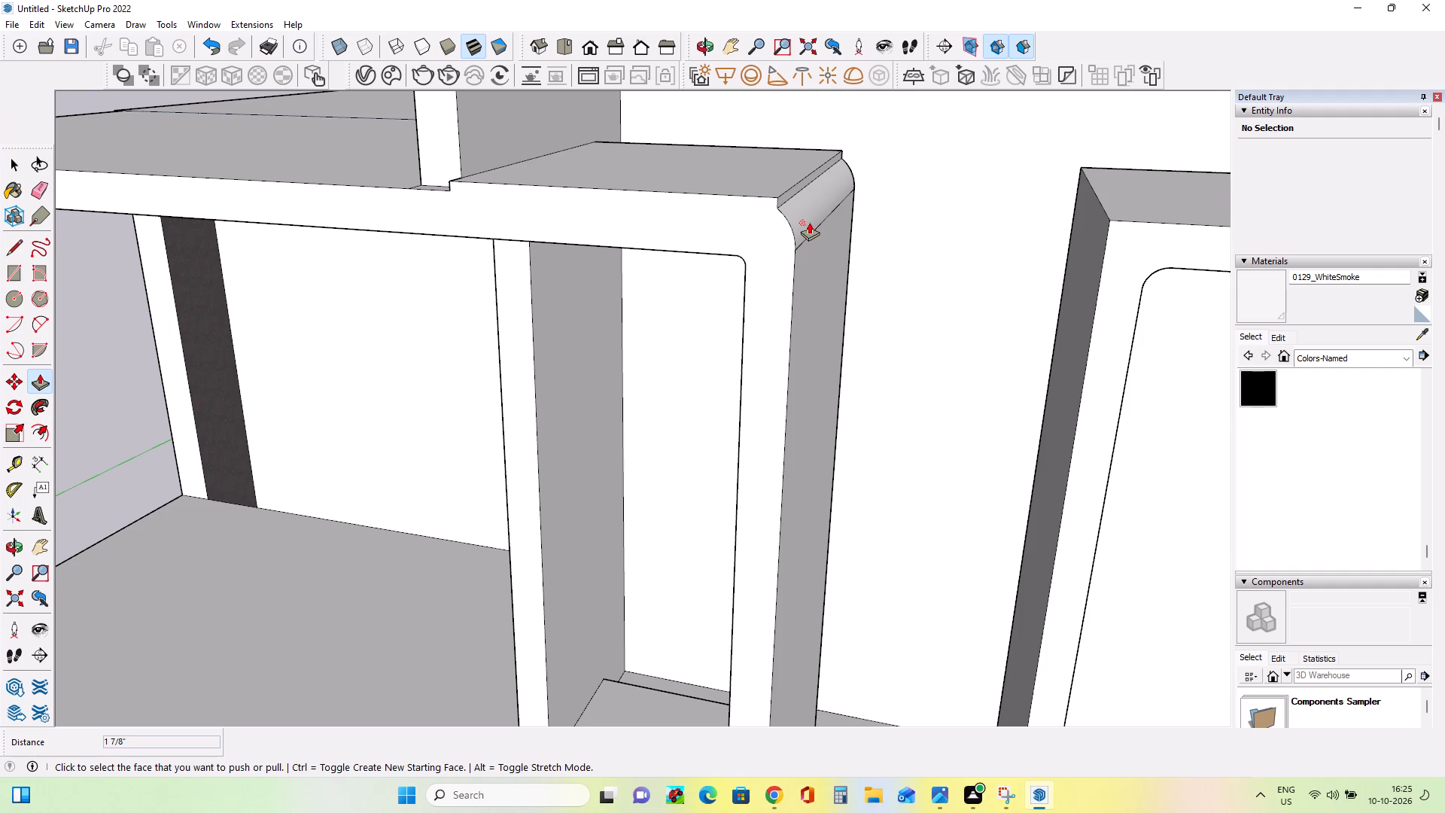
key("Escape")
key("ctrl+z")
Compare the whole facade with the reference image.
middle_click_drag(769, 343, 857, 303)
scroll(857, 303, "down", 17)
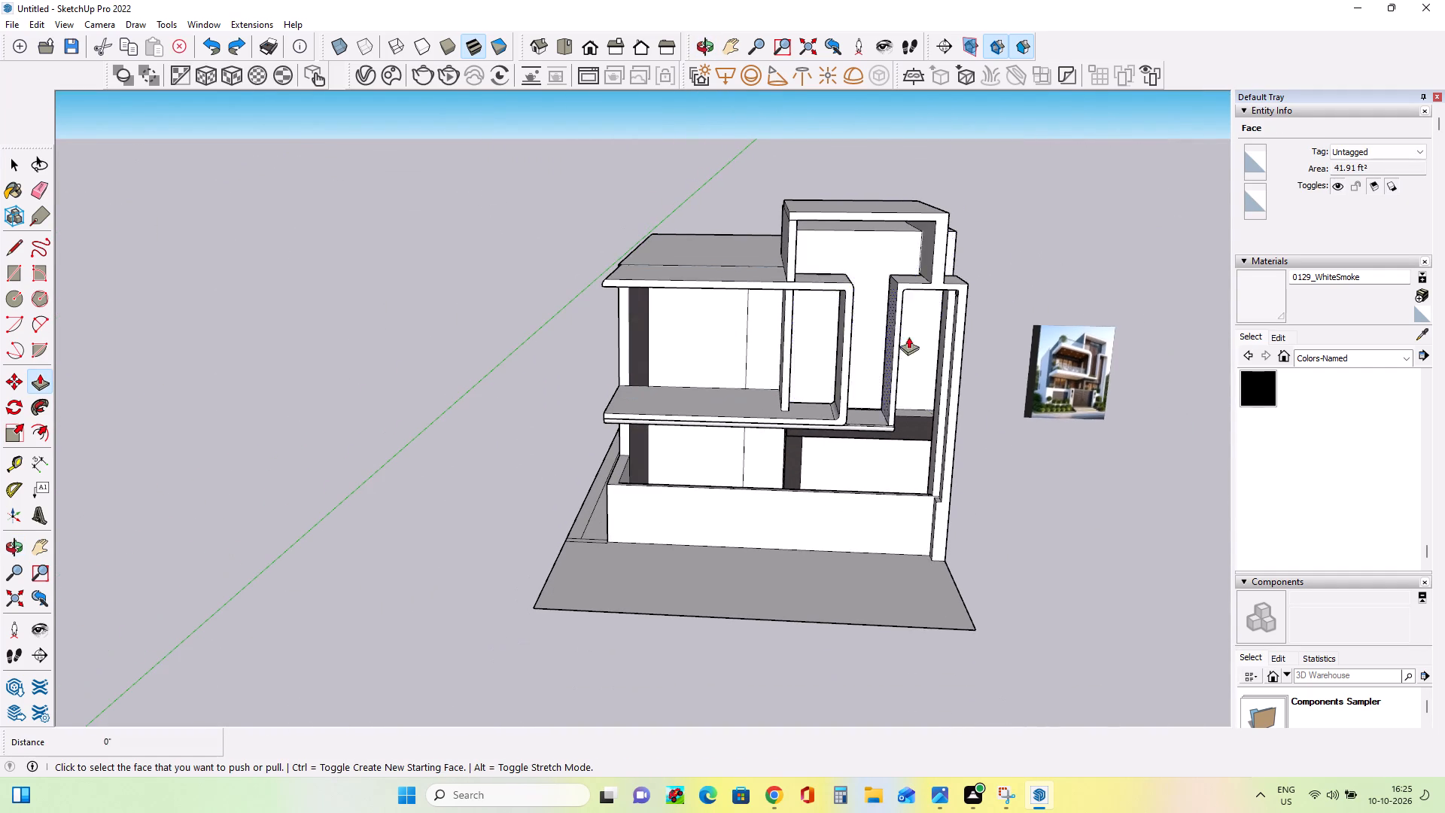
scroll(1085, 343, "up", 5)
scroll(1086, 349, "down", 1)
scroll(1086, 349, "up", 5)
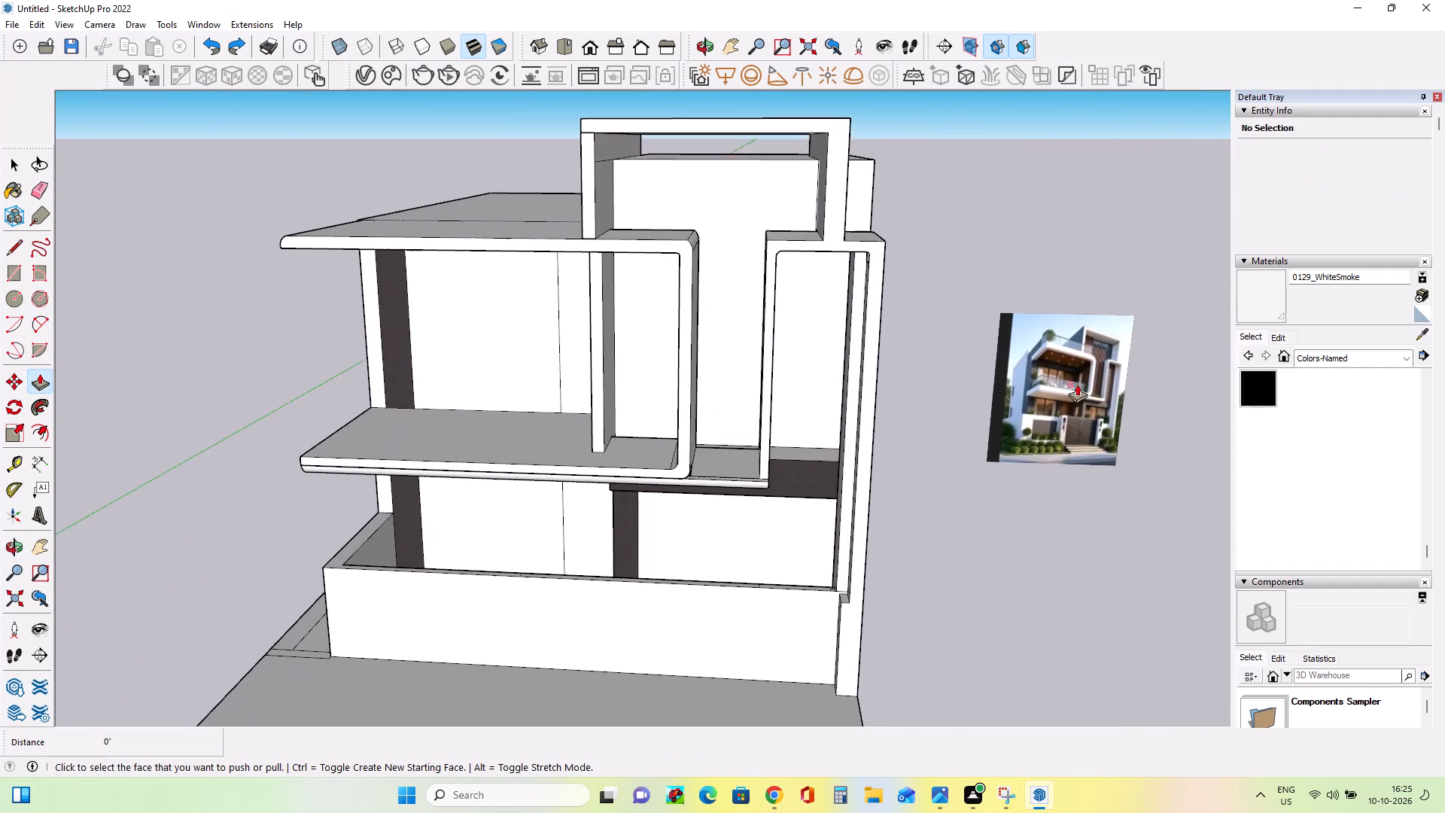
Examine the reference image's lower facade, front boundary wall and gate, and compare them with the model's ground-level front.
scroll(1077, 384, "up", 6)
scroll(1077, 384, "down", 8)
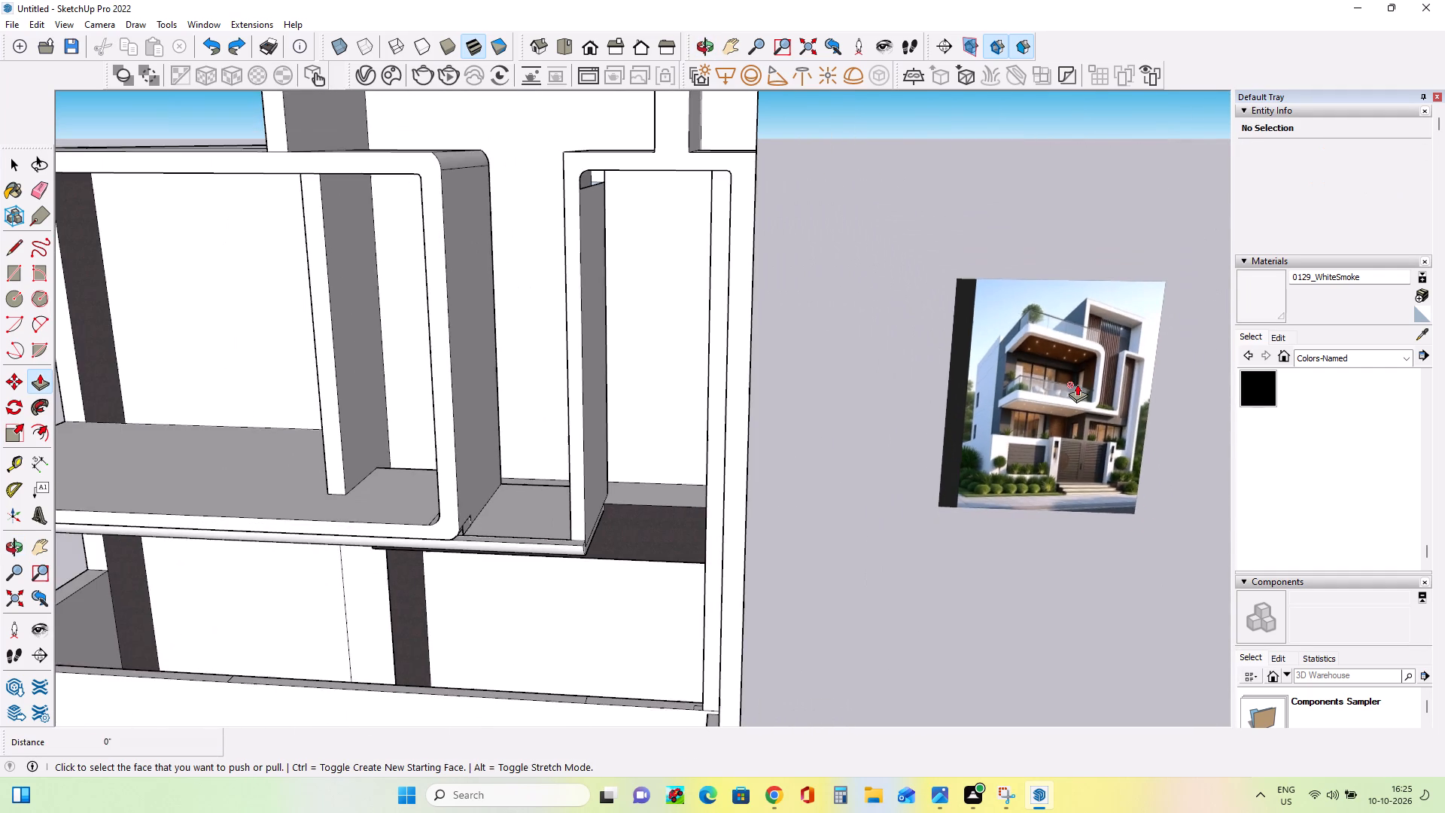
scroll(1077, 384, "down", 4)
middle_click_drag(1077, 384, 1077, 422)
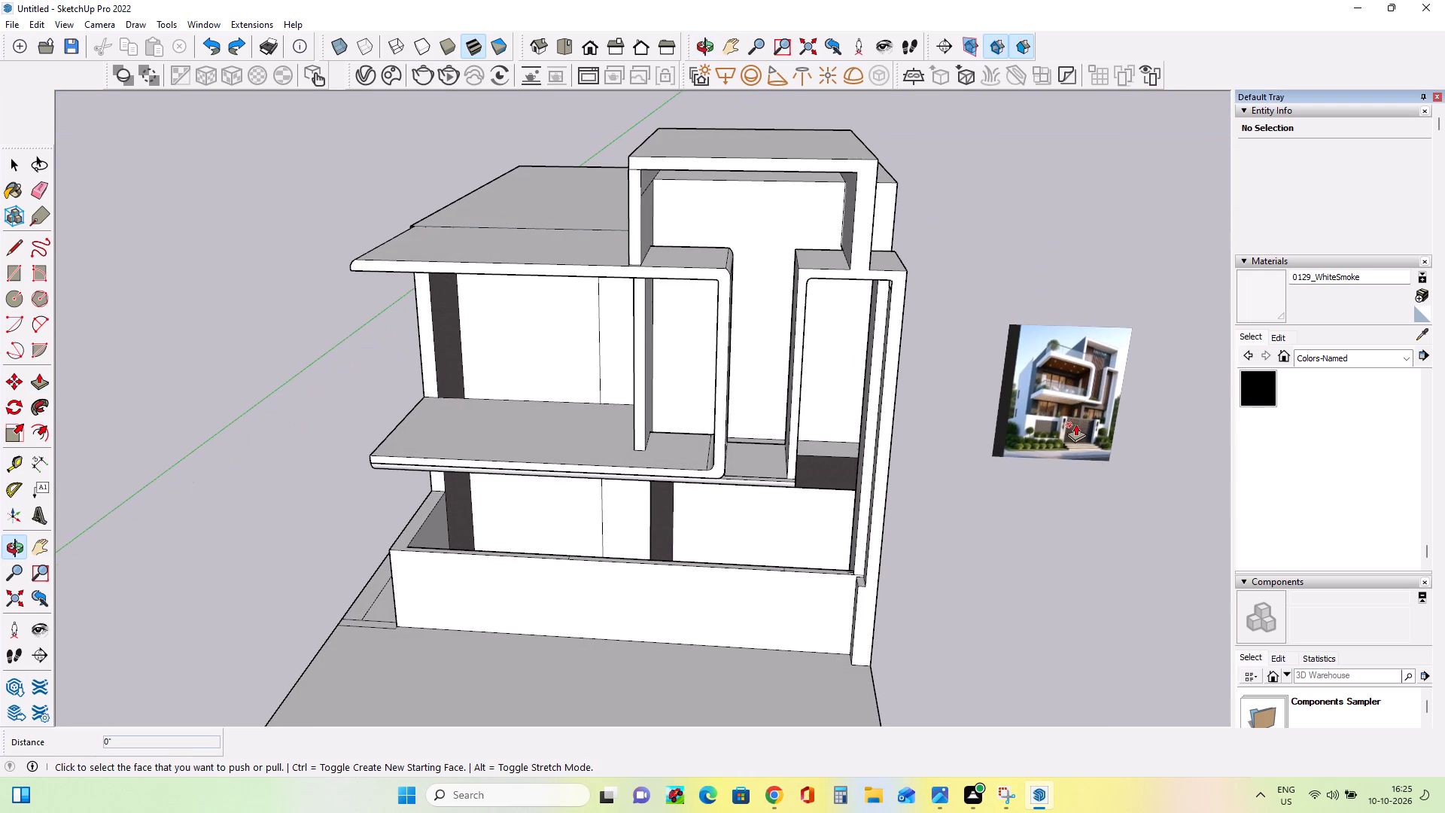
middle_click(1075, 424)
scroll(1103, 410, "up", 7)
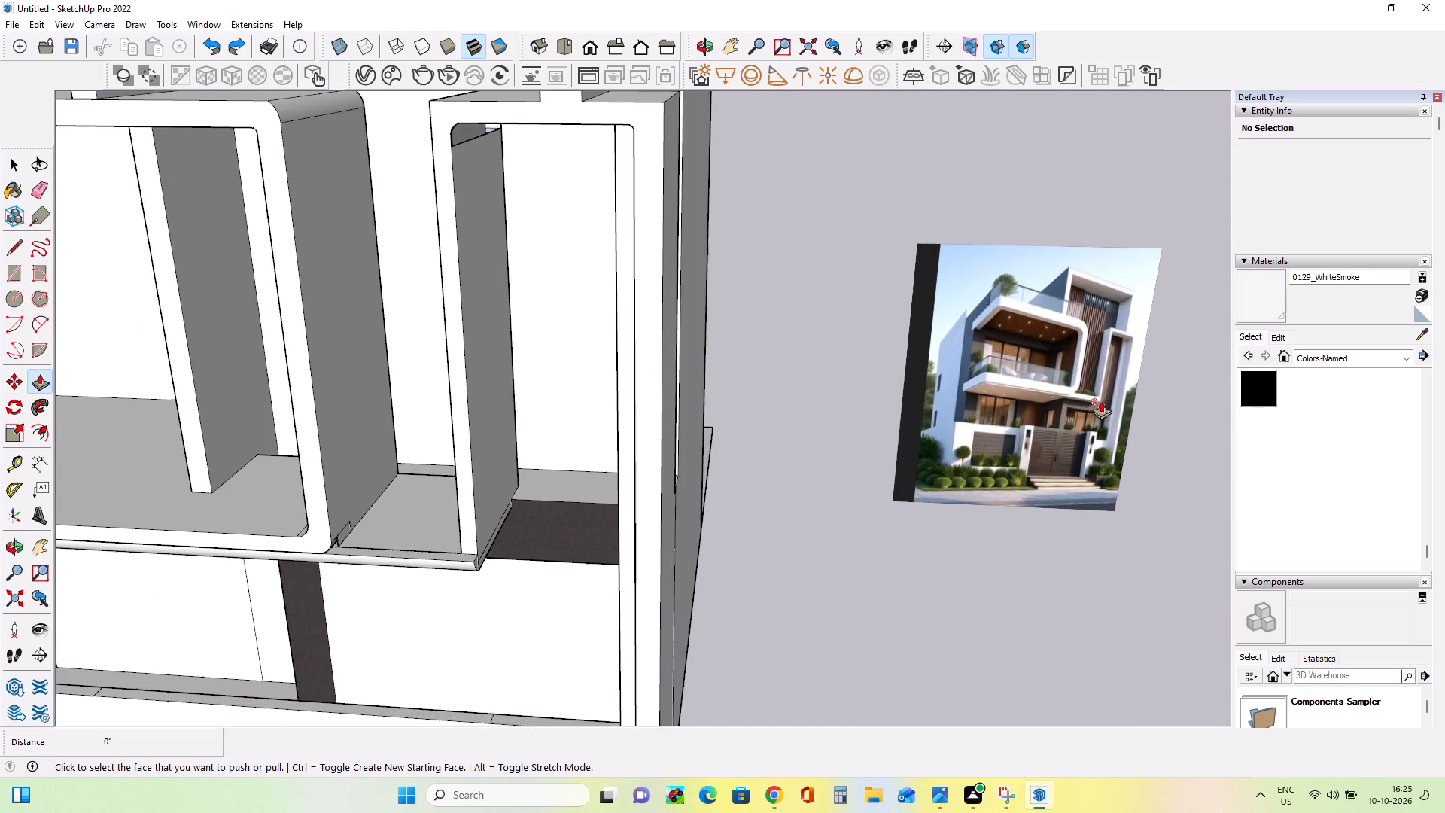
scroll(1092, 400, "up", 2)
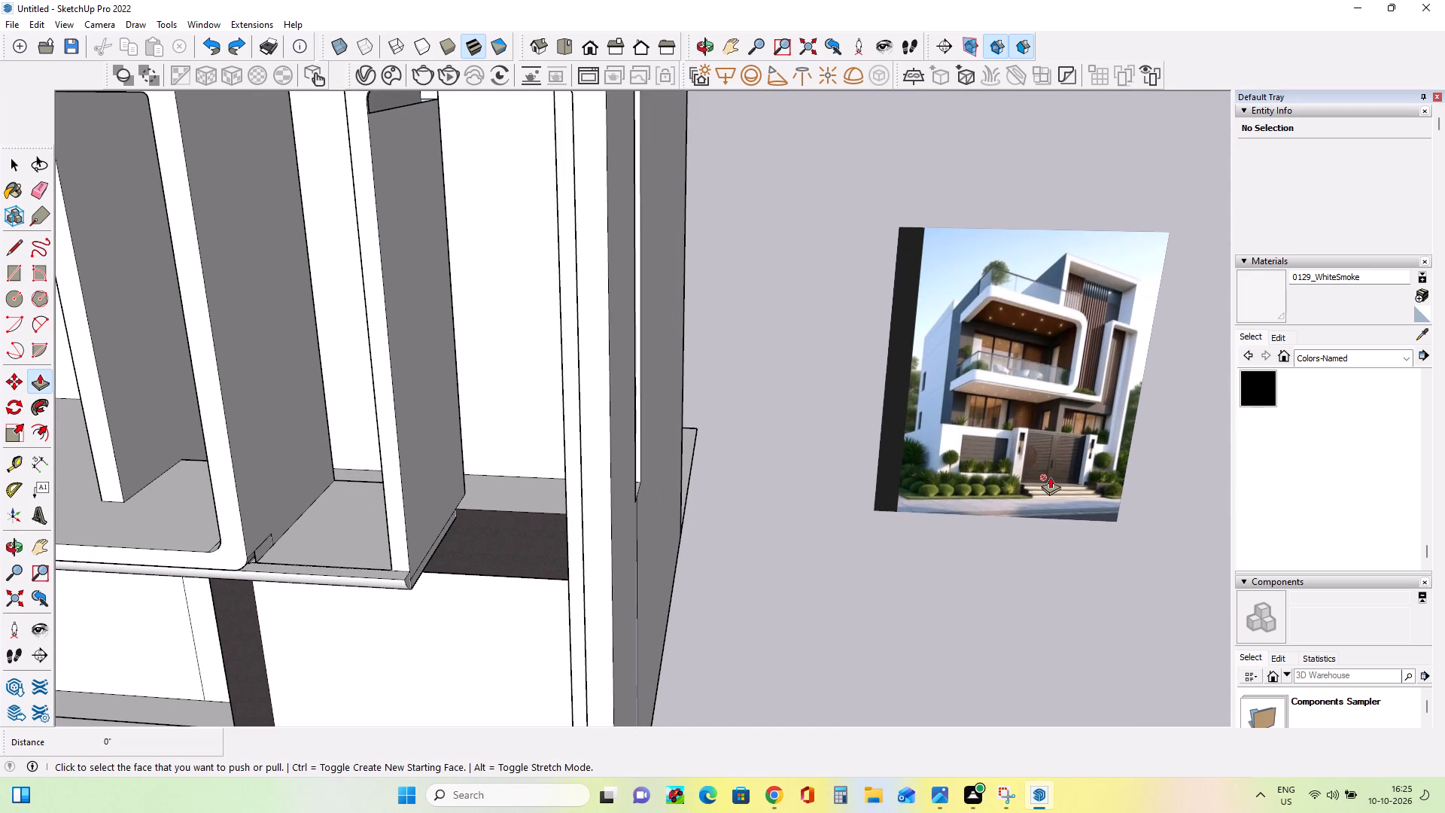
scroll(996, 439, "down", 3)
middle_click_drag(534, 584, 715, 547)
scroll(741, 527, "down", 11)
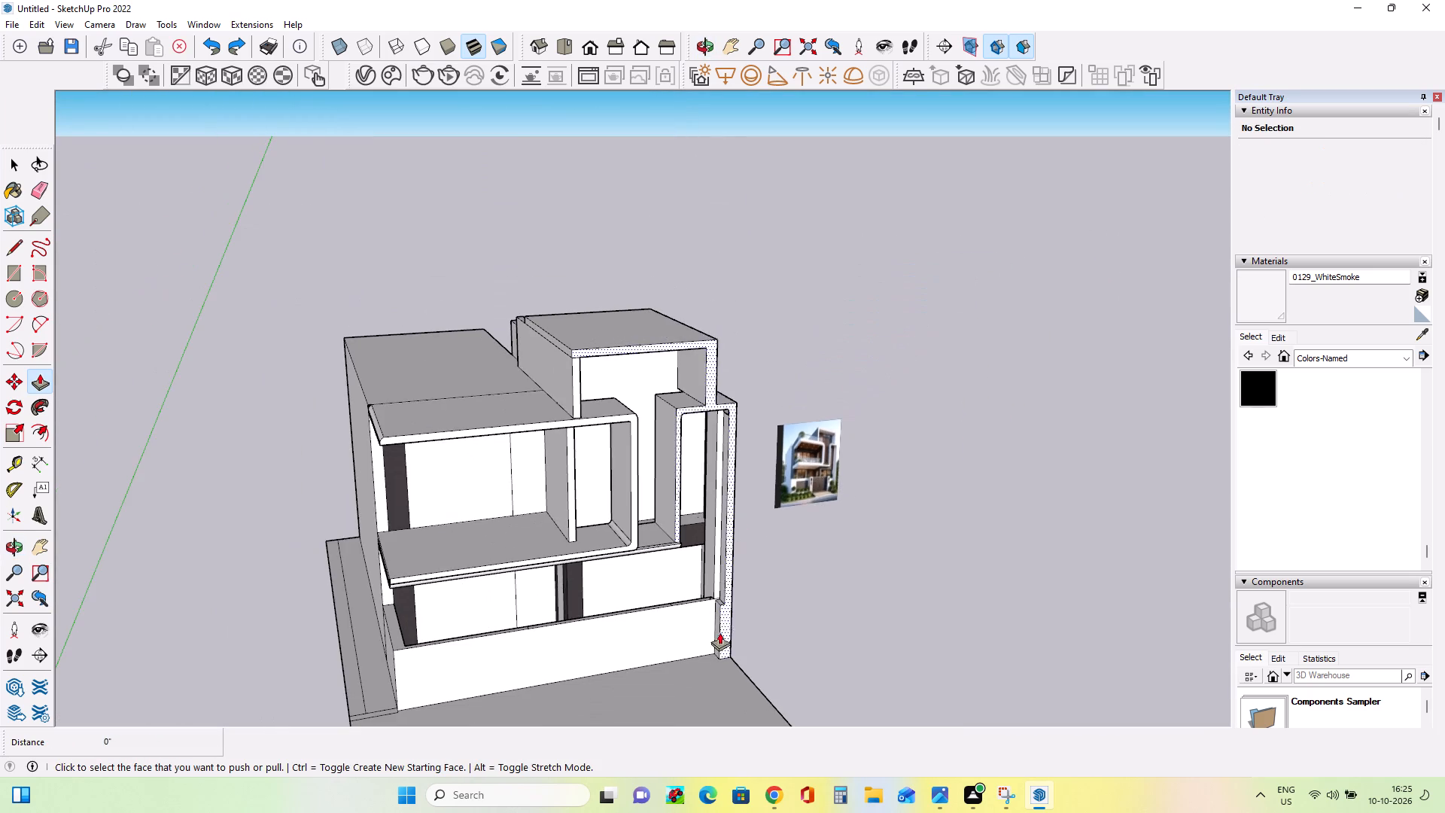
middle_click_drag(698, 640, 688, 540)
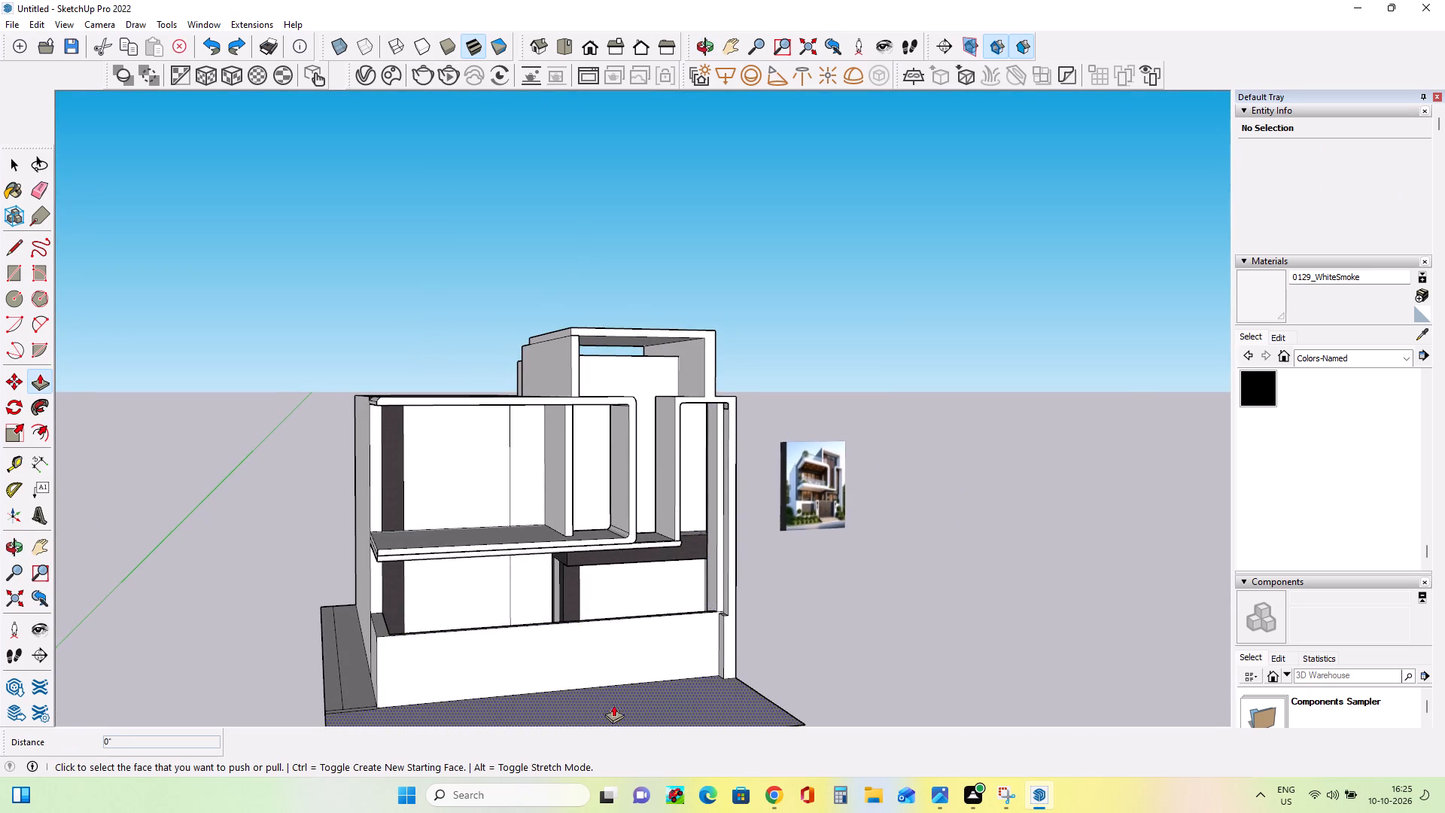
scroll(568, 684, "up", 2)
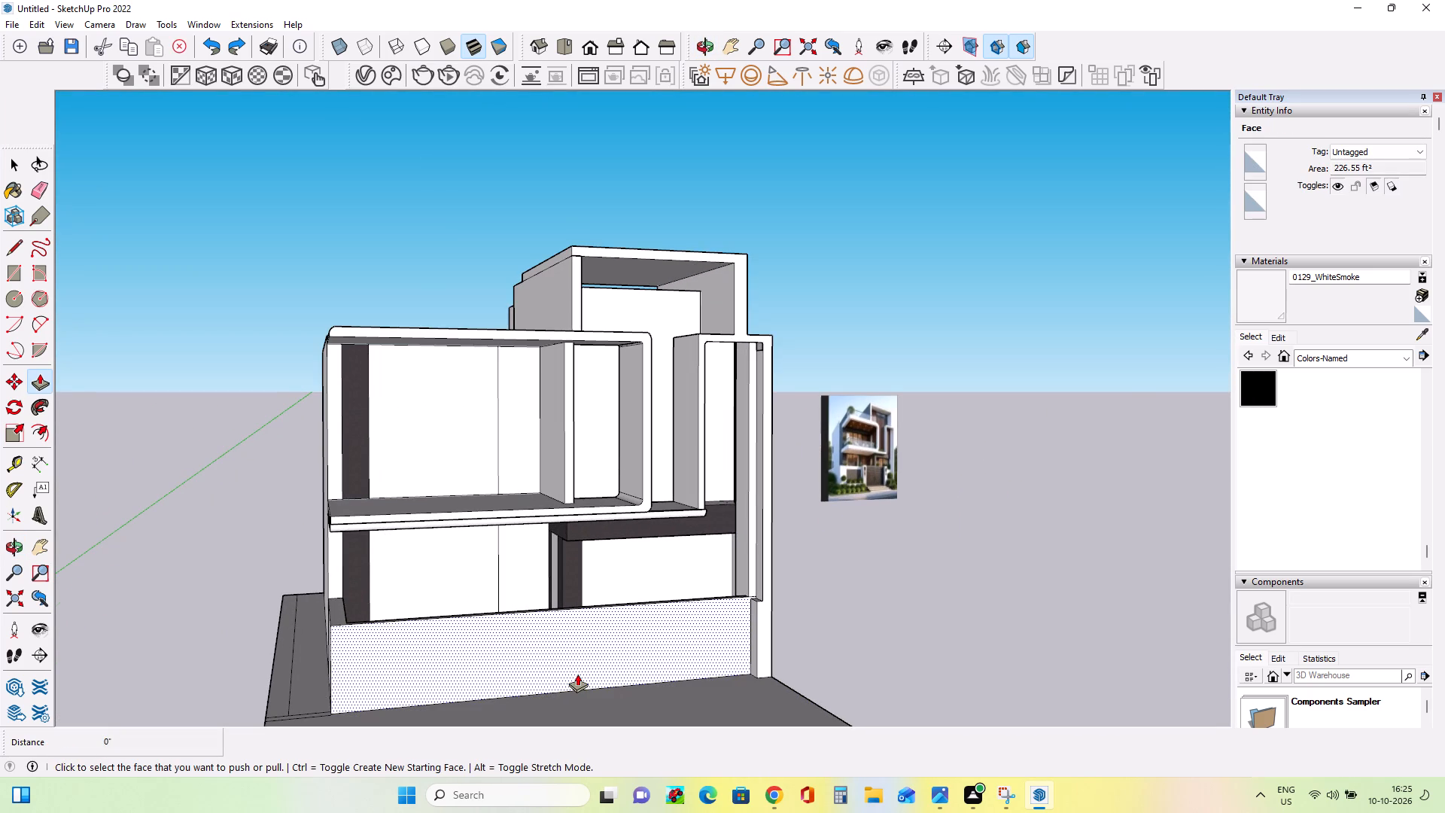
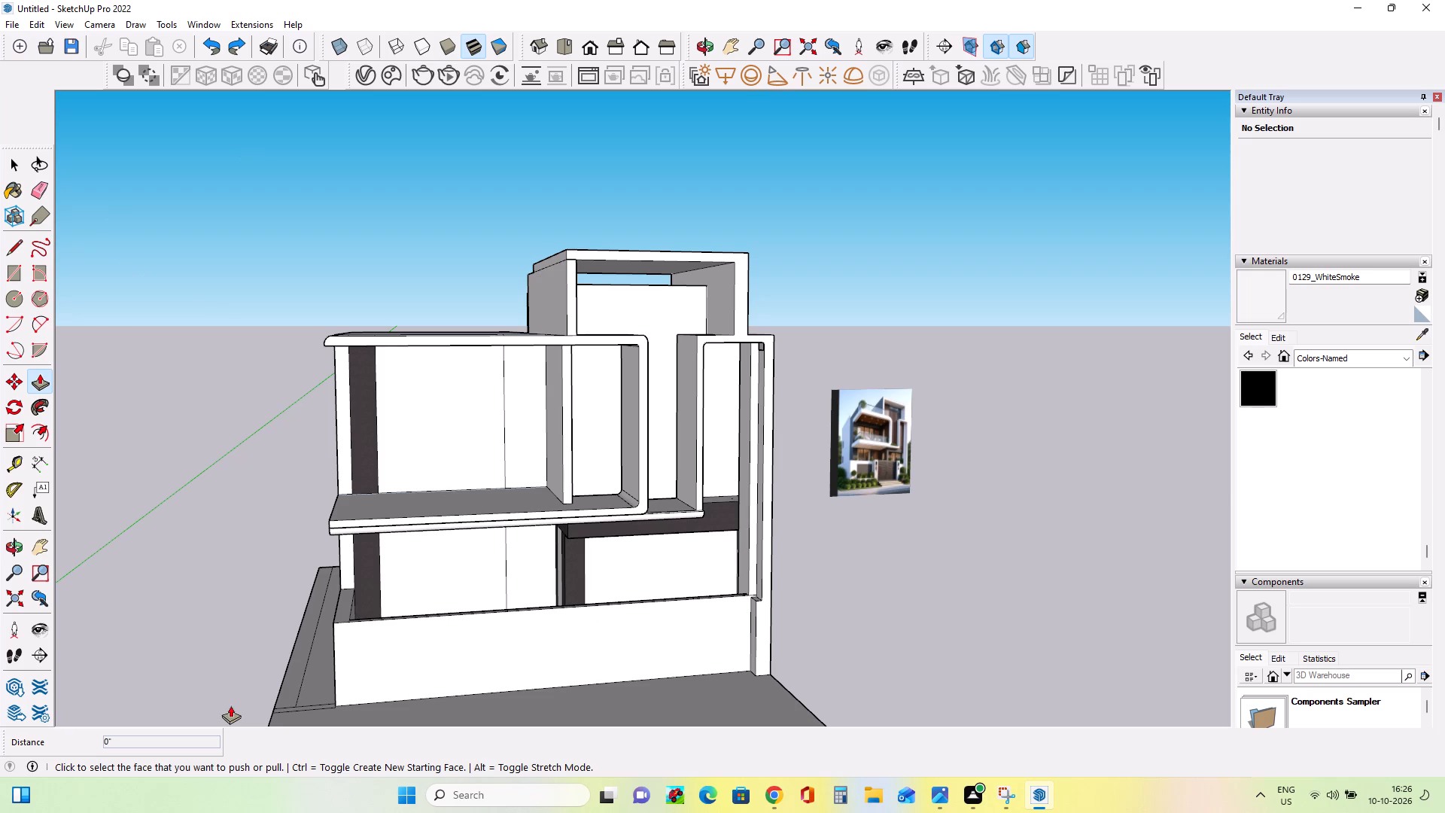
Examine the upper balcony recess, its back wall and the top slab from several angles.
middle_click_drag(281, 486, 443, 489)
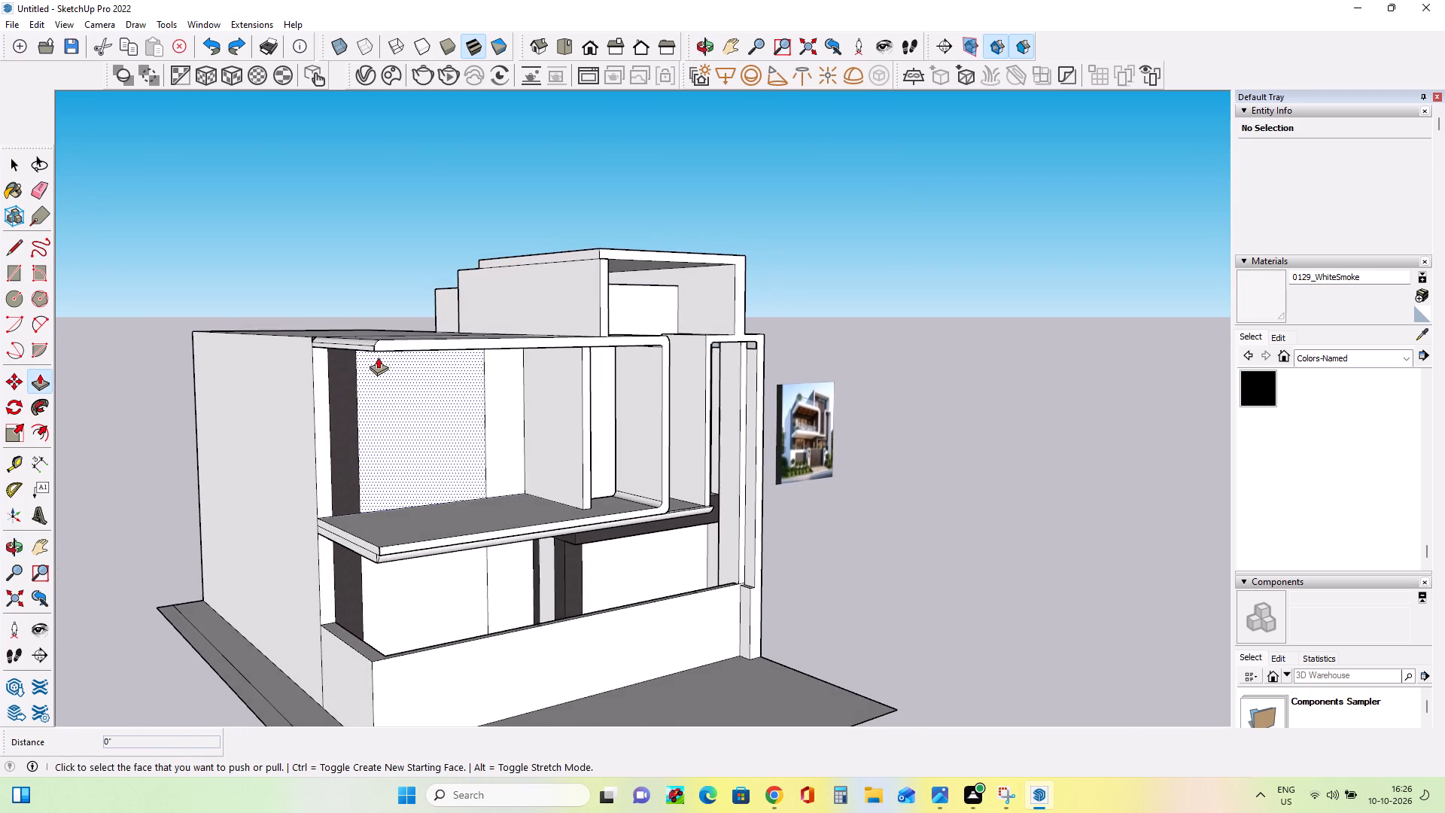
scroll(376, 355, "up", 8)
middle_click_drag(401, 364, 412, 392)
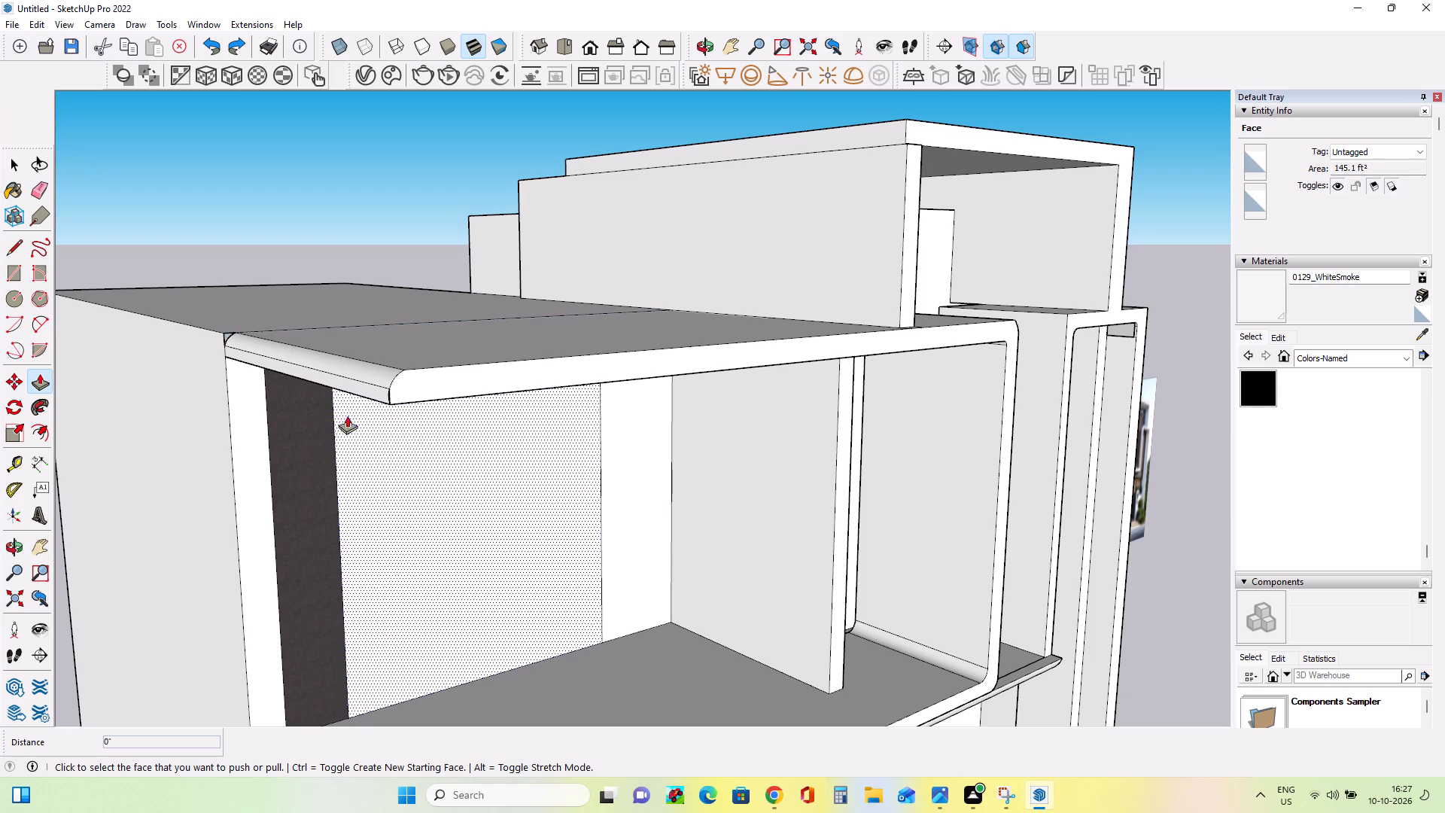
middle_click_drag(367, 391, 273, 403)
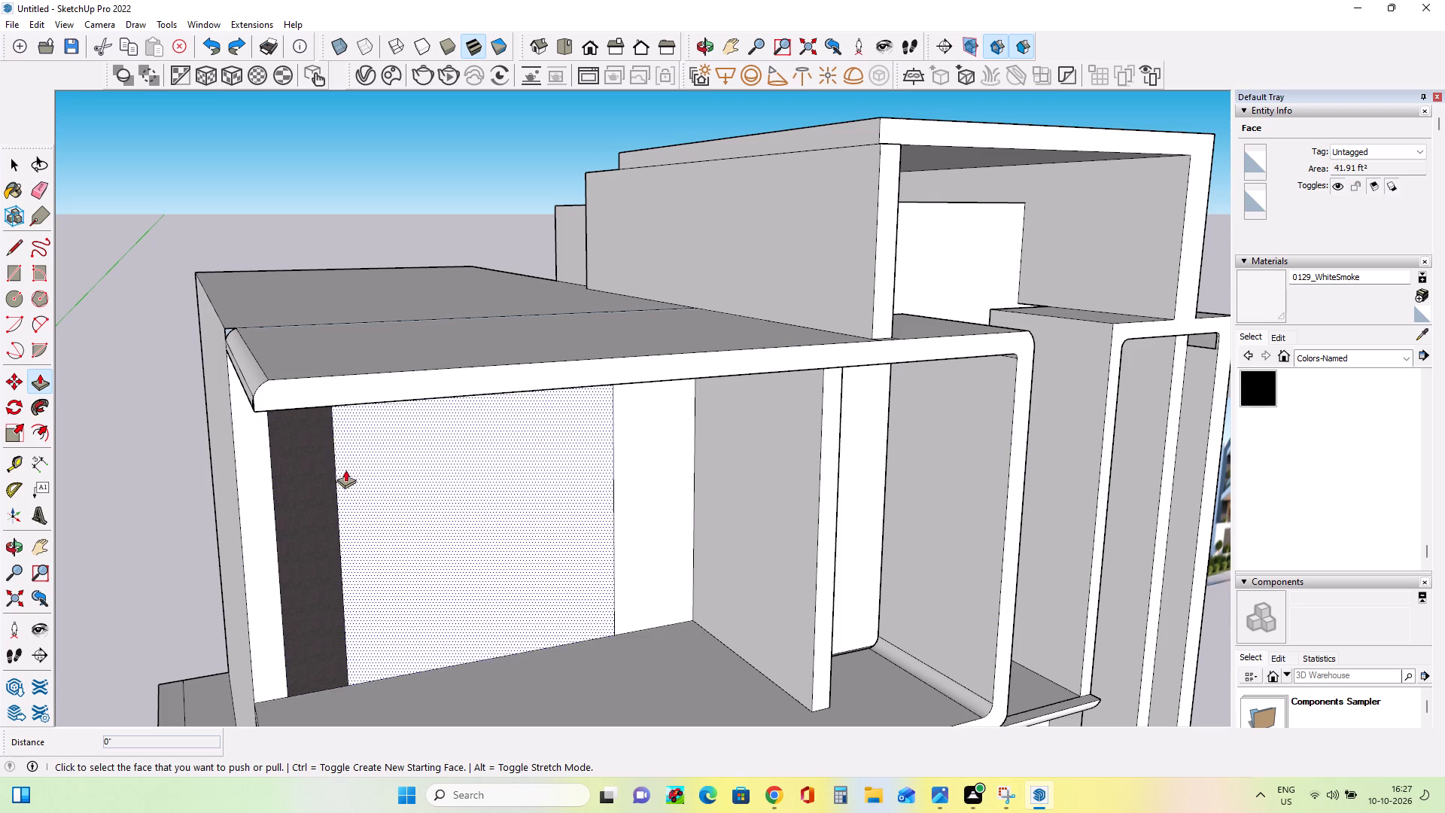
middle_click_drag(470, 345, 492, 336)
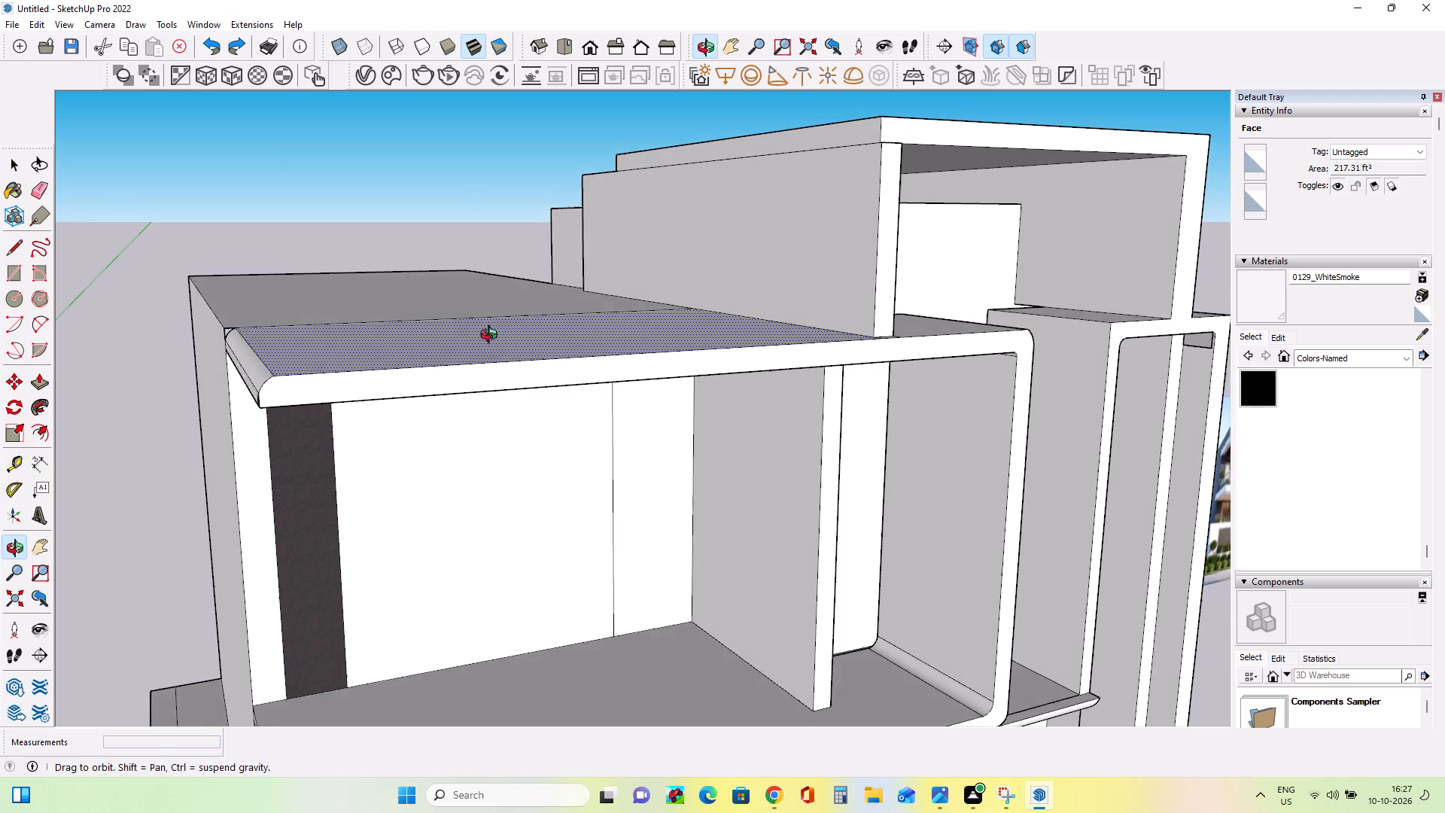
middle_click_drag(492, 336, 543, 323)
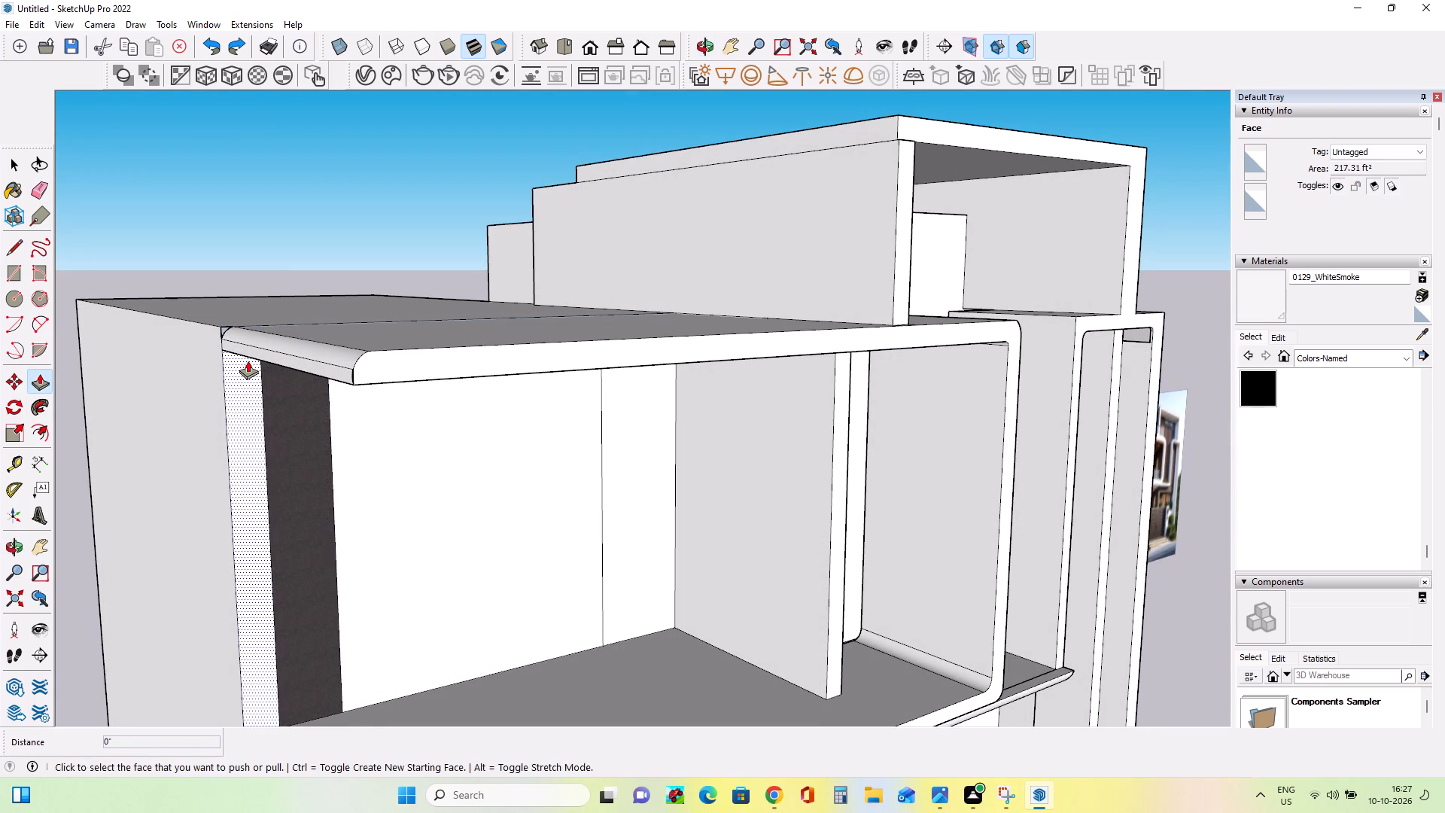
middle_click_drag(367, 385, 240, 343)
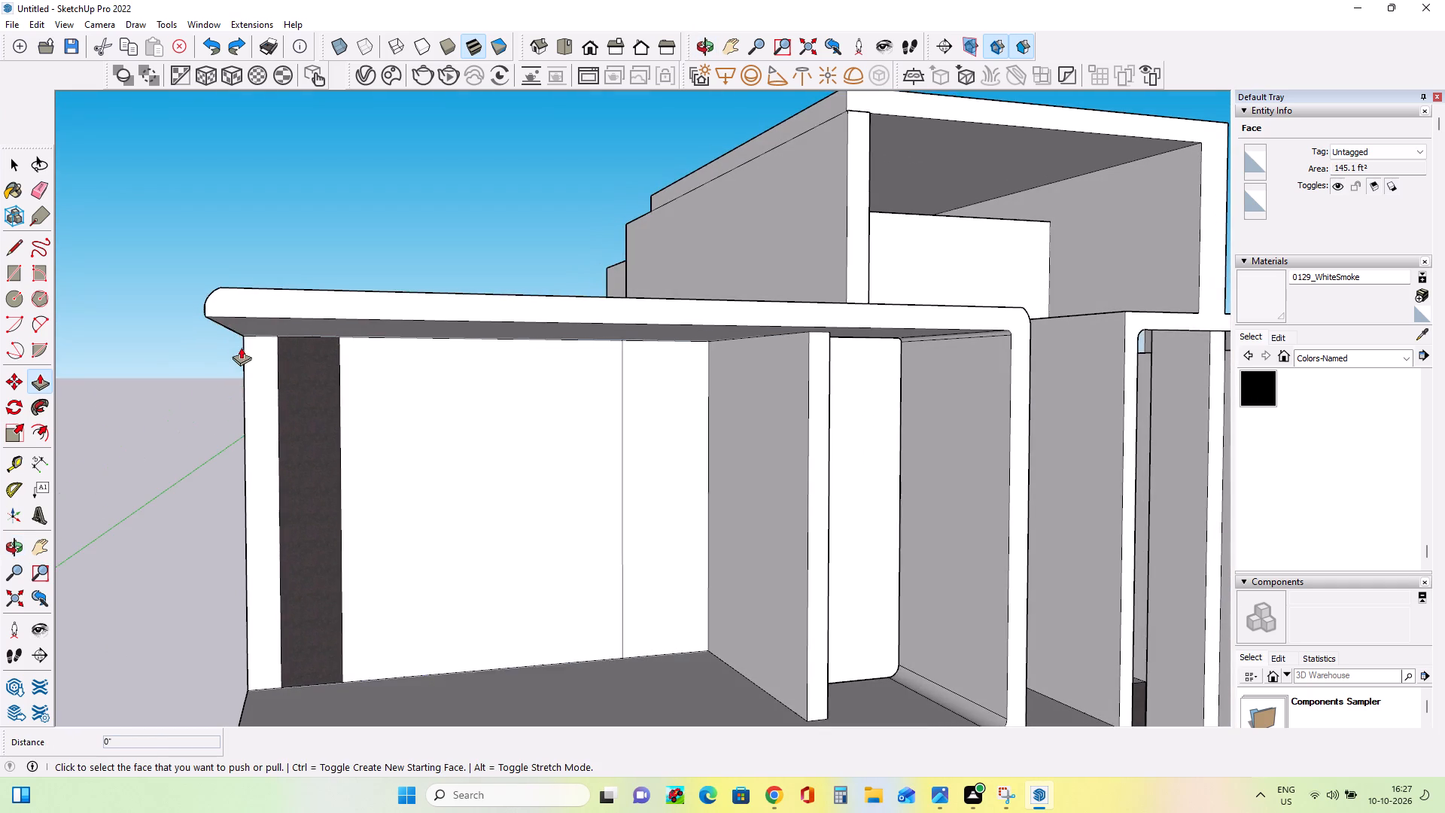
scroll(248, 356, "down", 3)
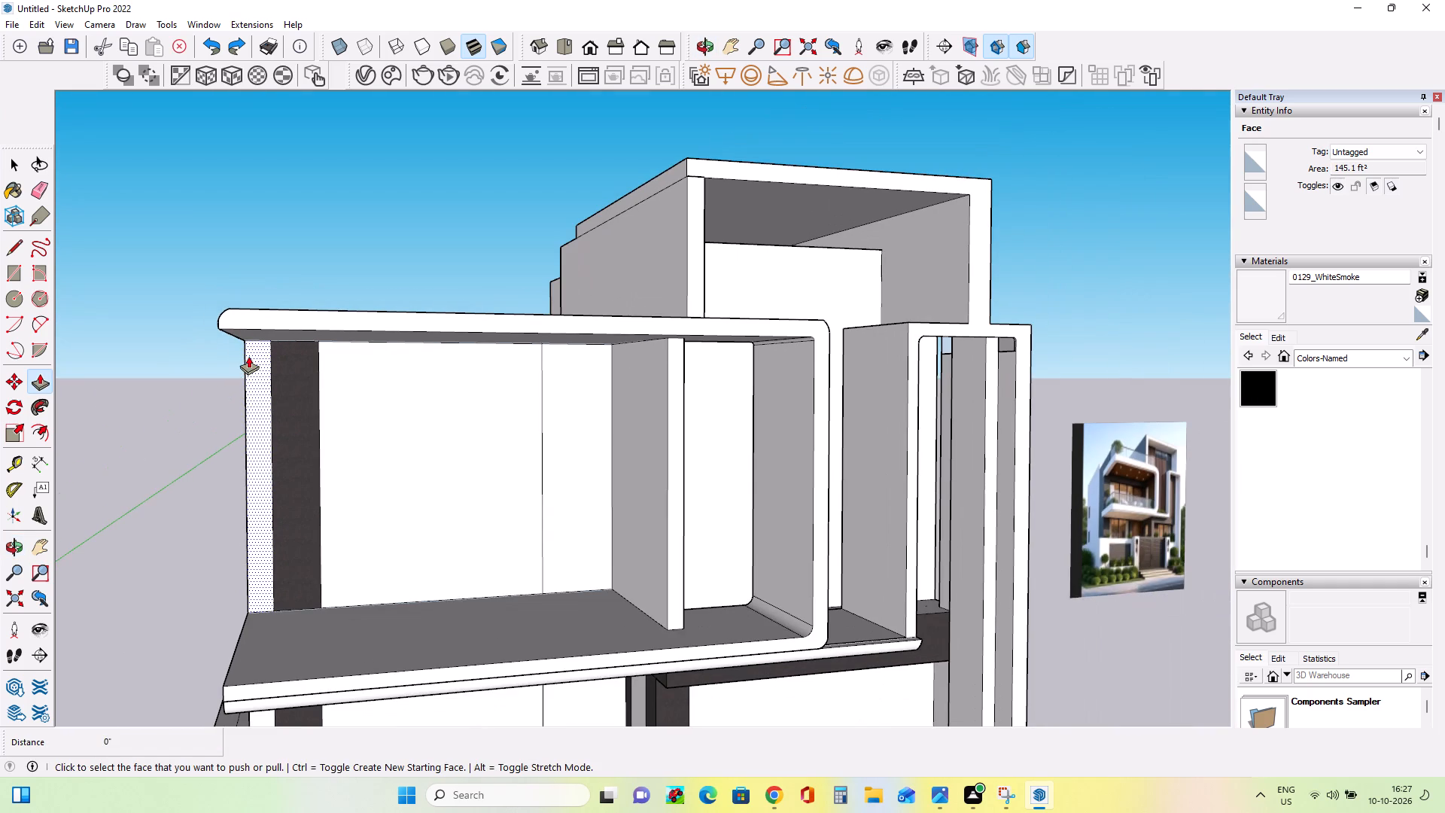
middle_click_drag(611, 464, 597, 457)
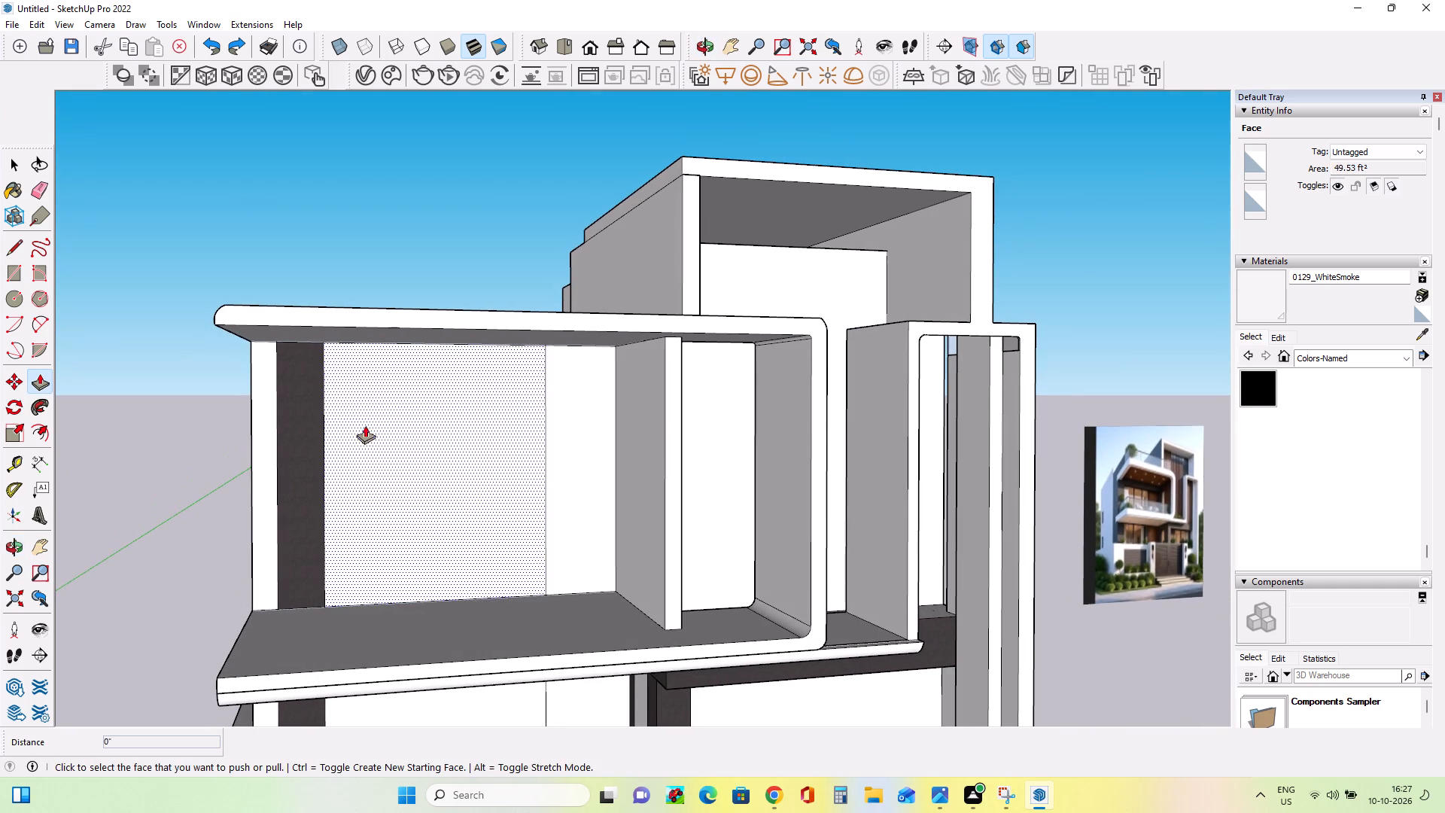
Draw a horizontal rectangle about 1' 4" high by 14' 10" wide along the top of the balcony's back wall, from dark column to partition.
middle_click(607, 550)
scroll(450, 489, "up", 2)
middle_click_drag(450, 488, 450, 486)
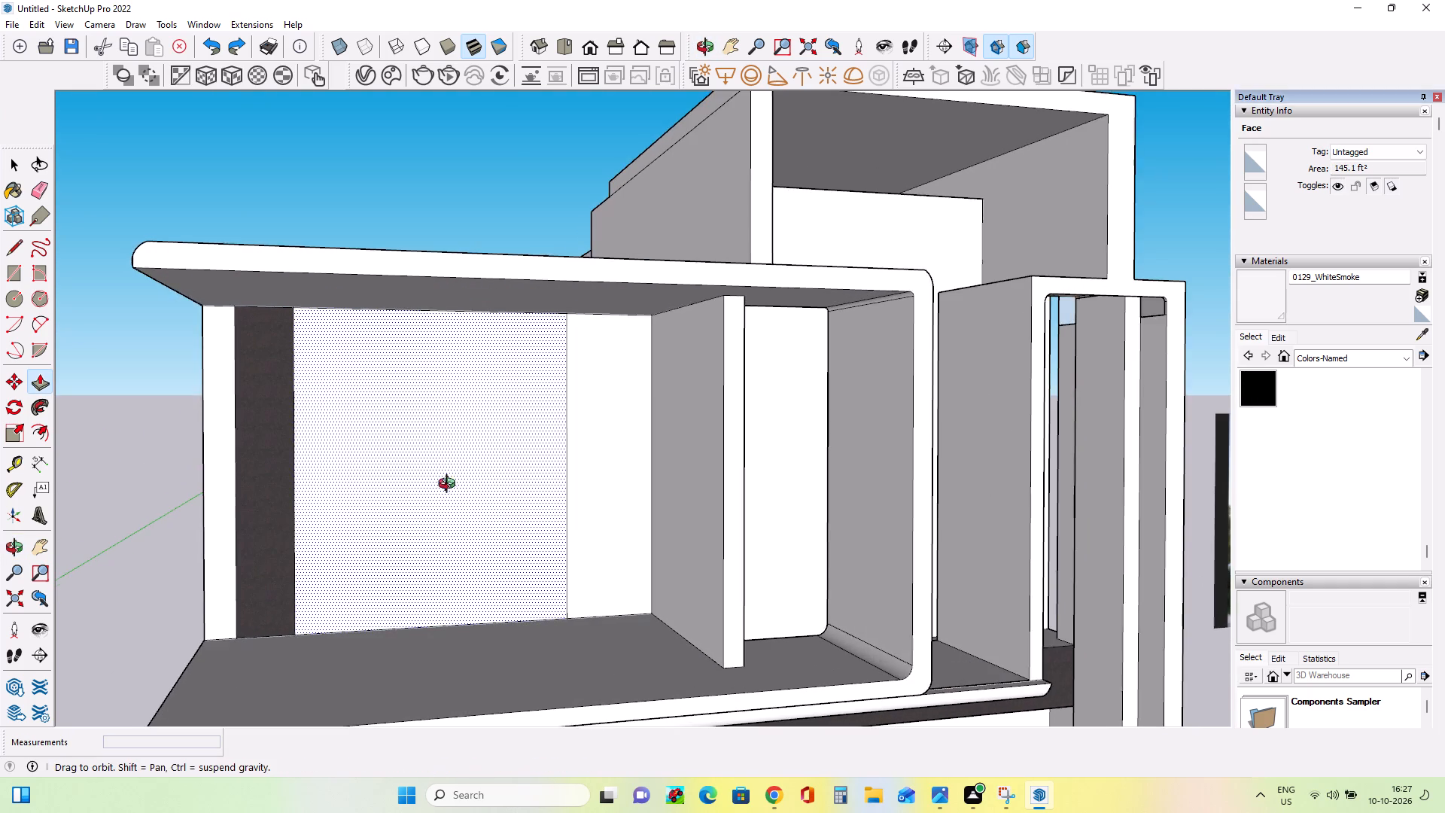
middle_click_drag(450, 486, 503, 452)
middle_click(502, 455)
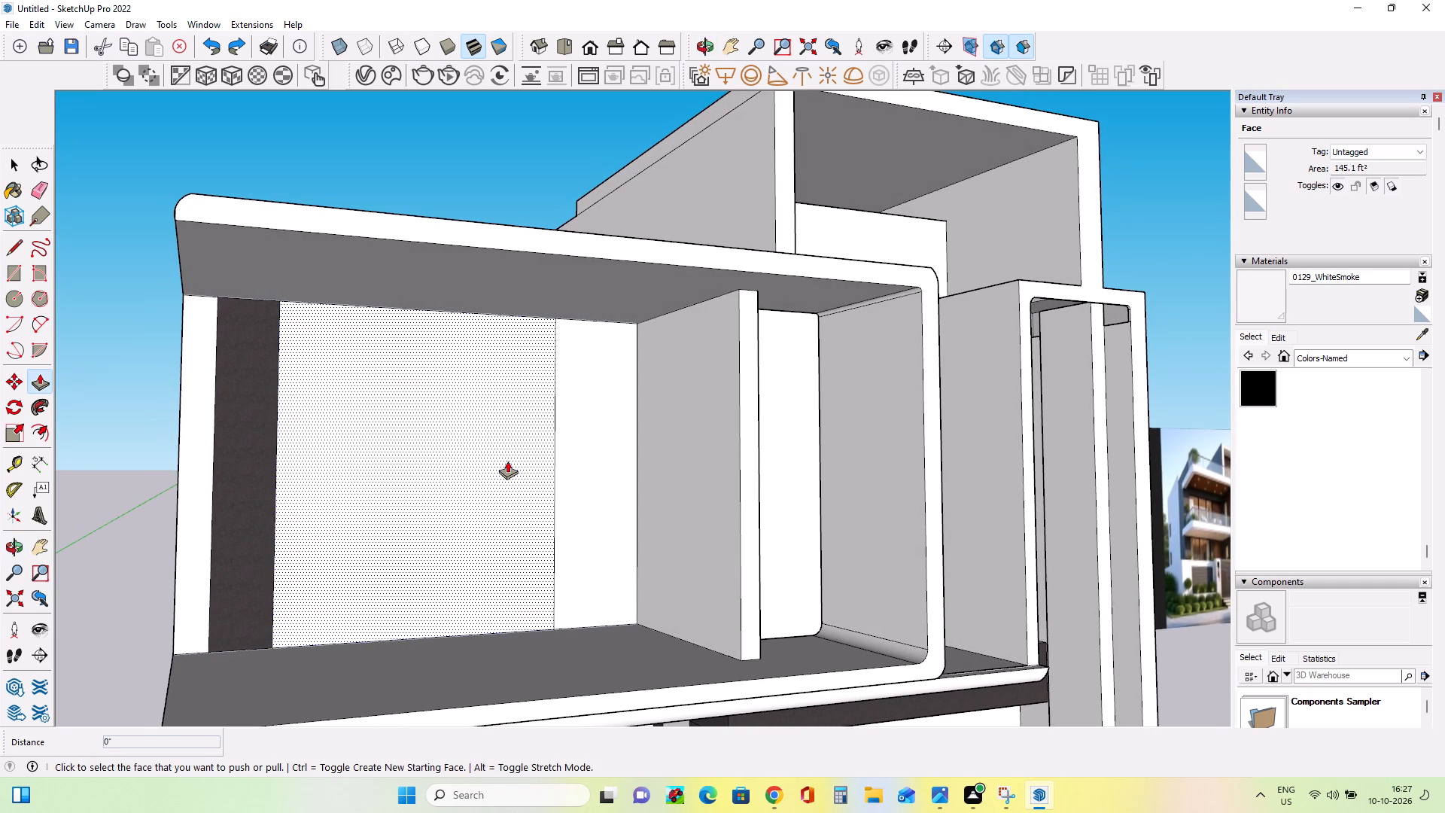
left_click(13, 276)
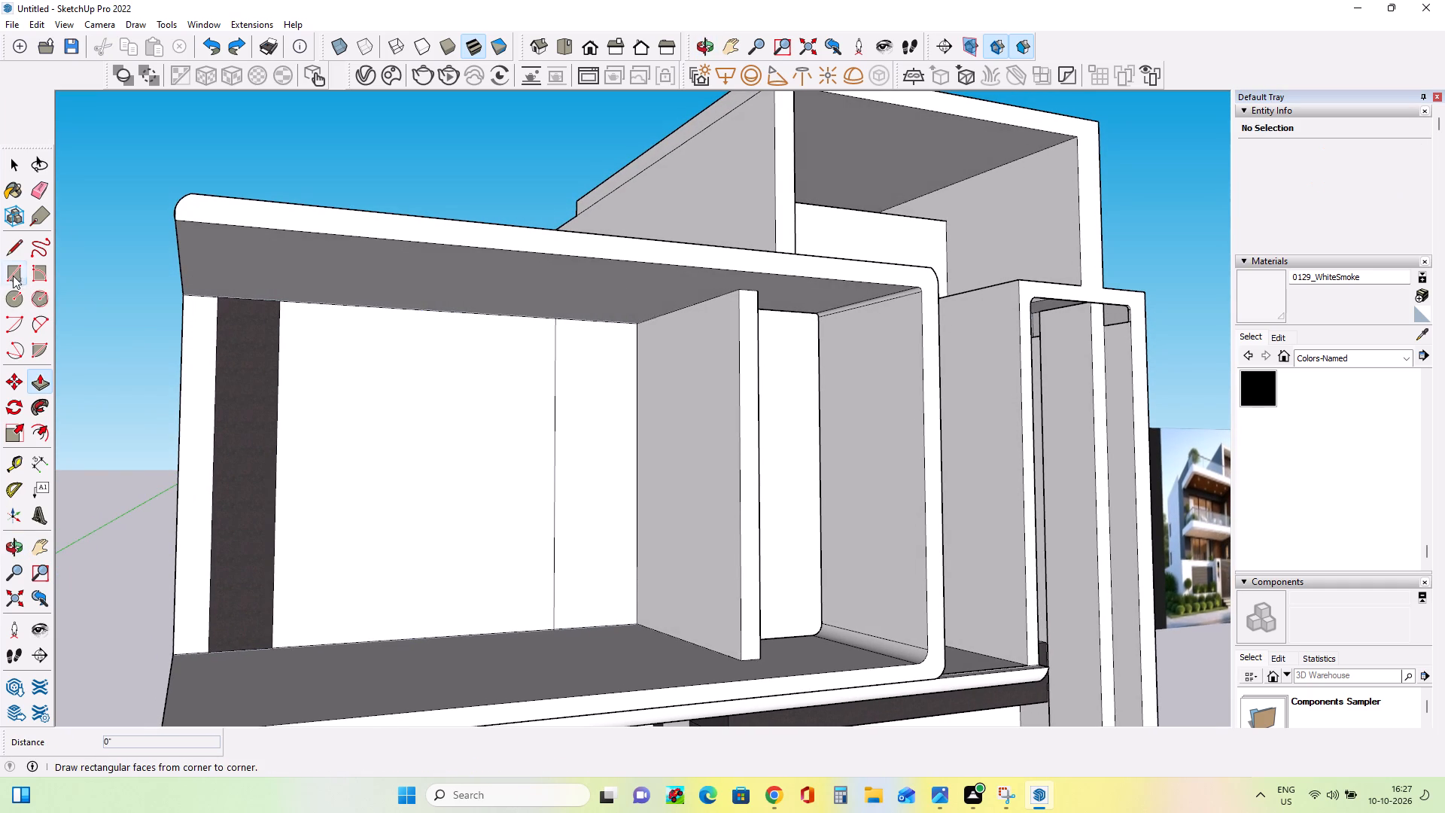
left_click(276, 336)
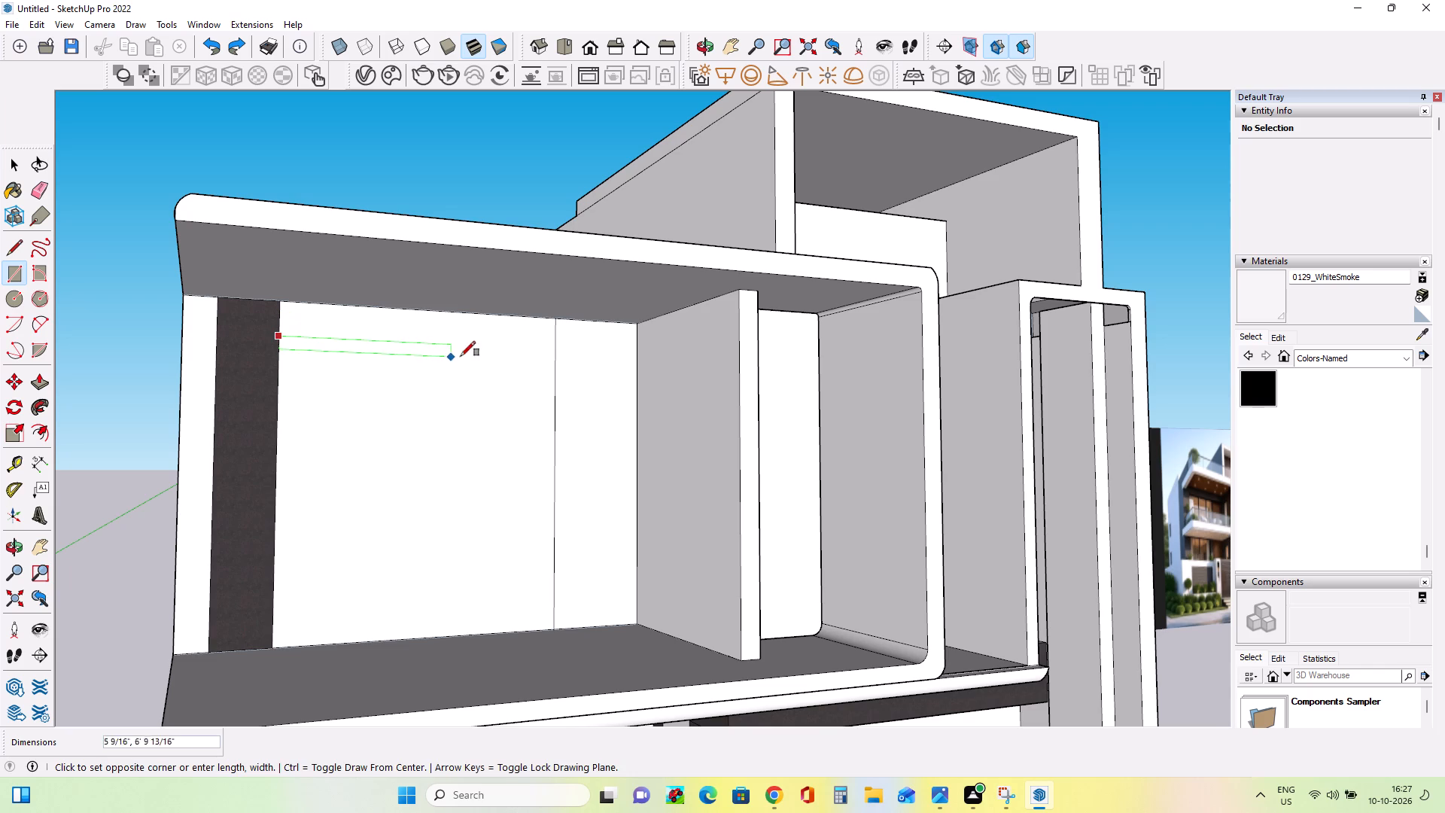
left_click(638, 327)
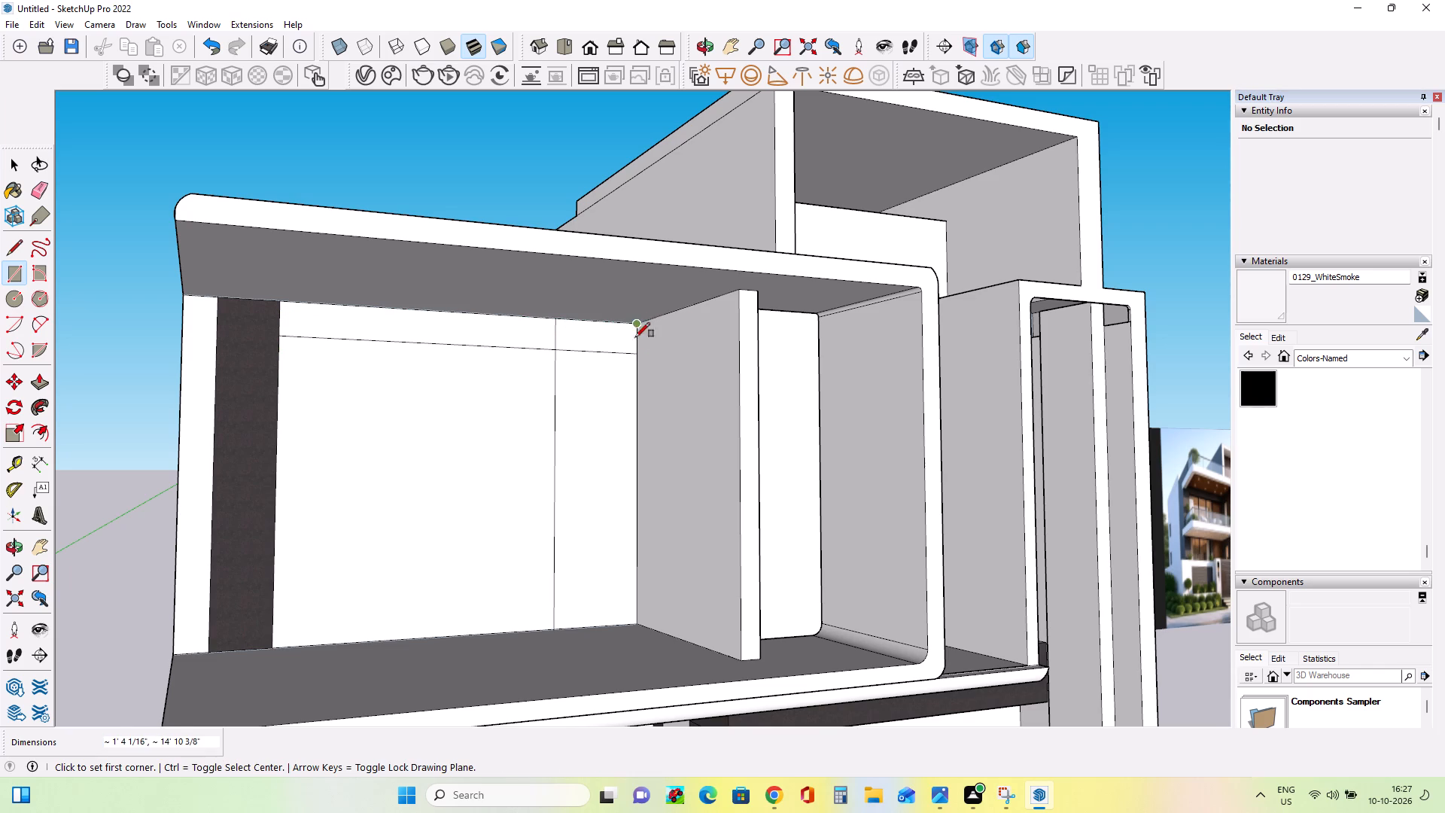
Paint both parts of the strip along the top of the back wall with Asphalt New from the Asphalt and Concrete materials.
scroll(1261, 422, "up", 3)
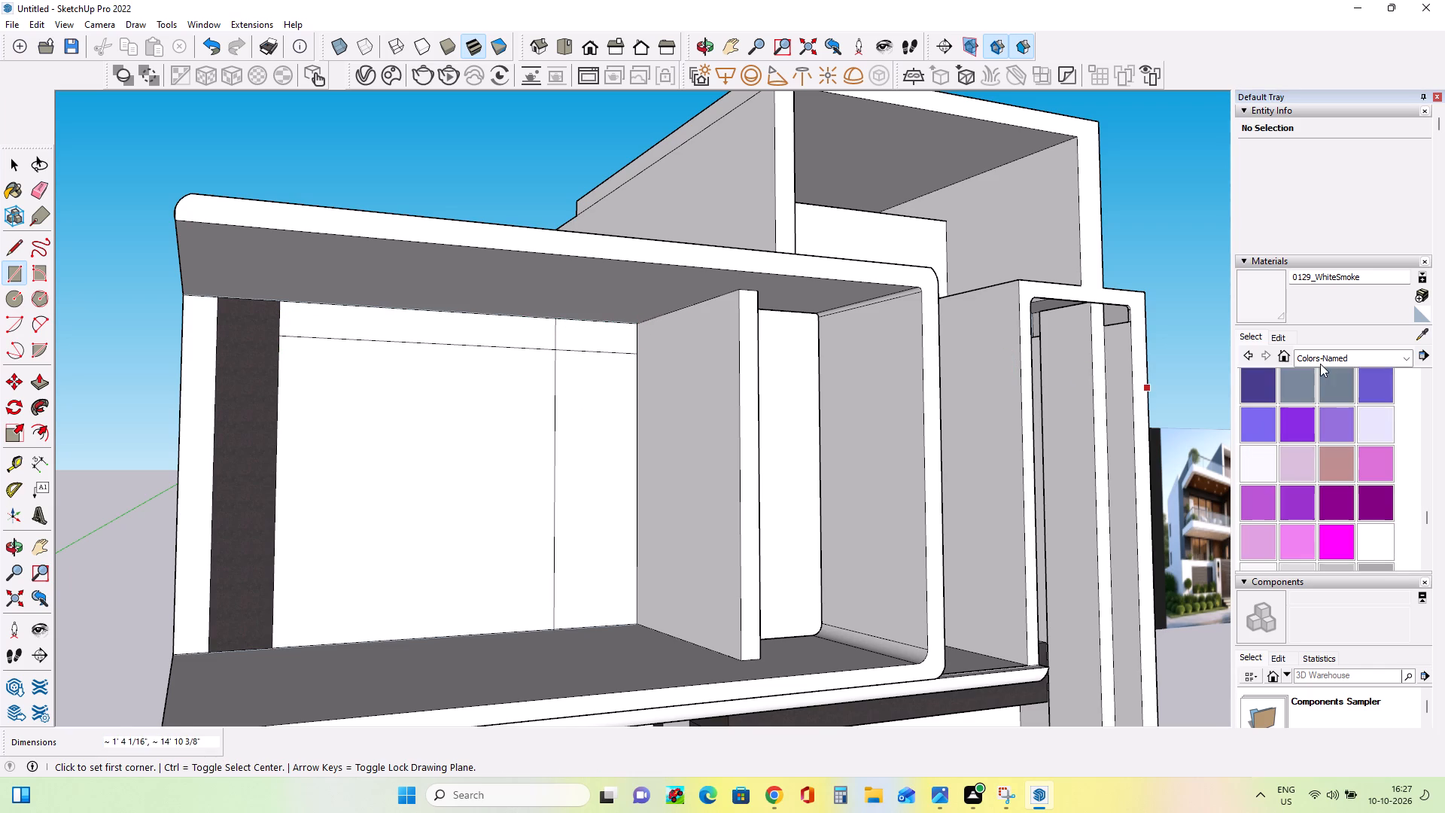
left_click(1322, 359)
left_click(1316, 374)
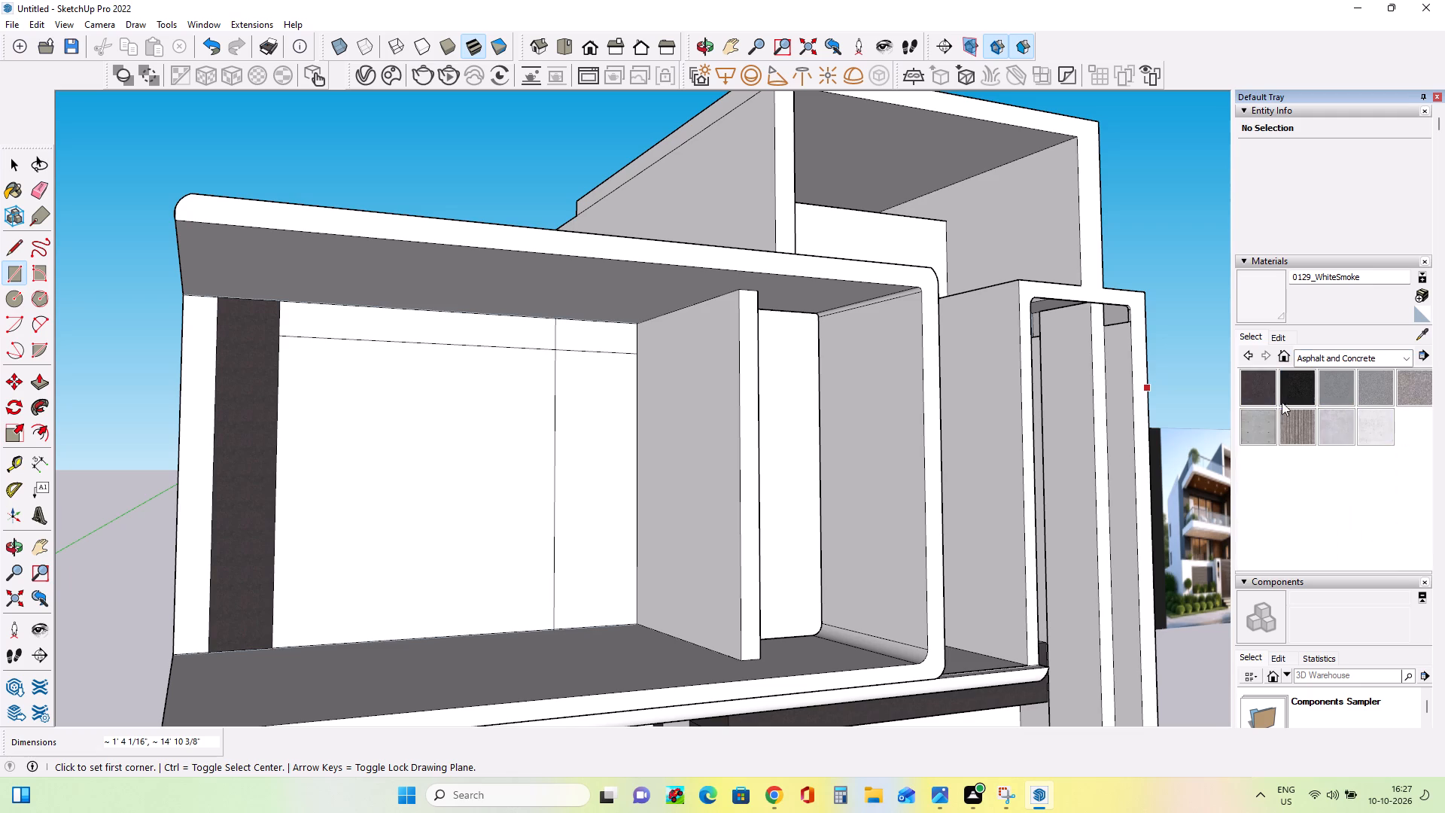
left_click(1266, 394)
left_click(444, 338)
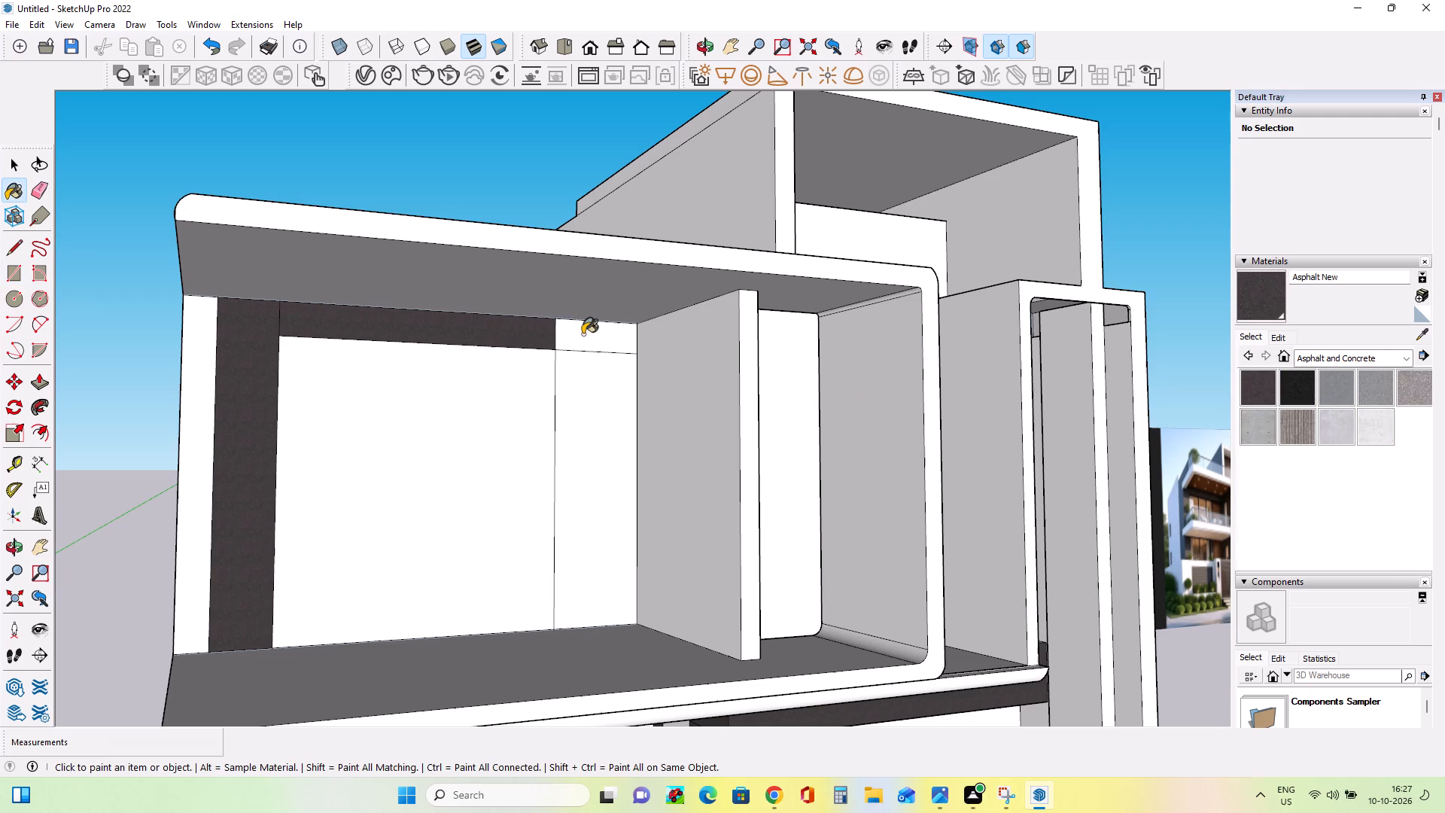
left_click(583, 334)
Draw a rectangle about 15' 7" by 9' 9" on the top slab's underside, starting at the dark column's top outer corner.
middle_click_drag(595, 437, 586, 436)
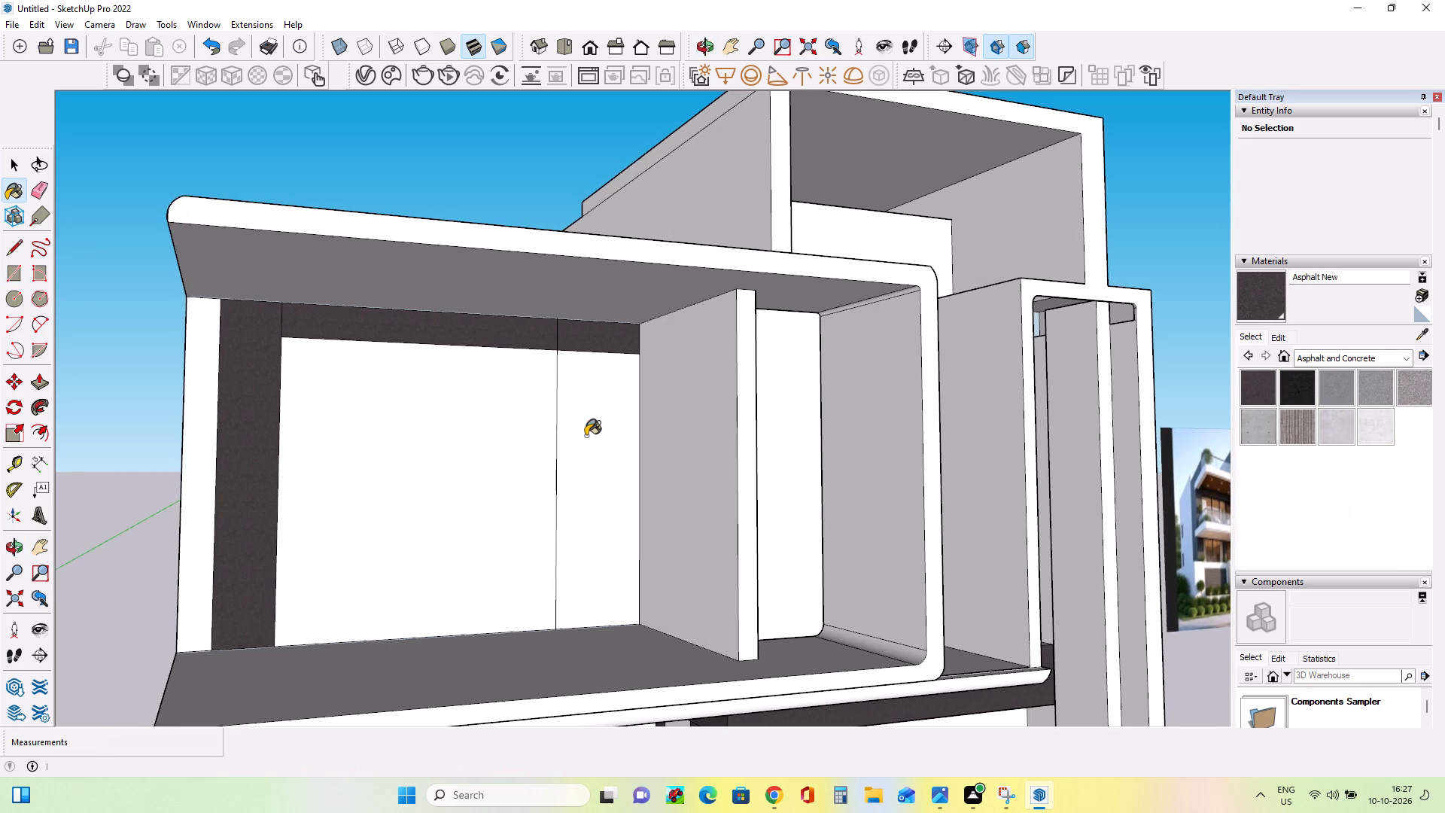
middle_click_drag(586, 433, 581, 426)
middle_click_drag(485, 430, 498, 399)
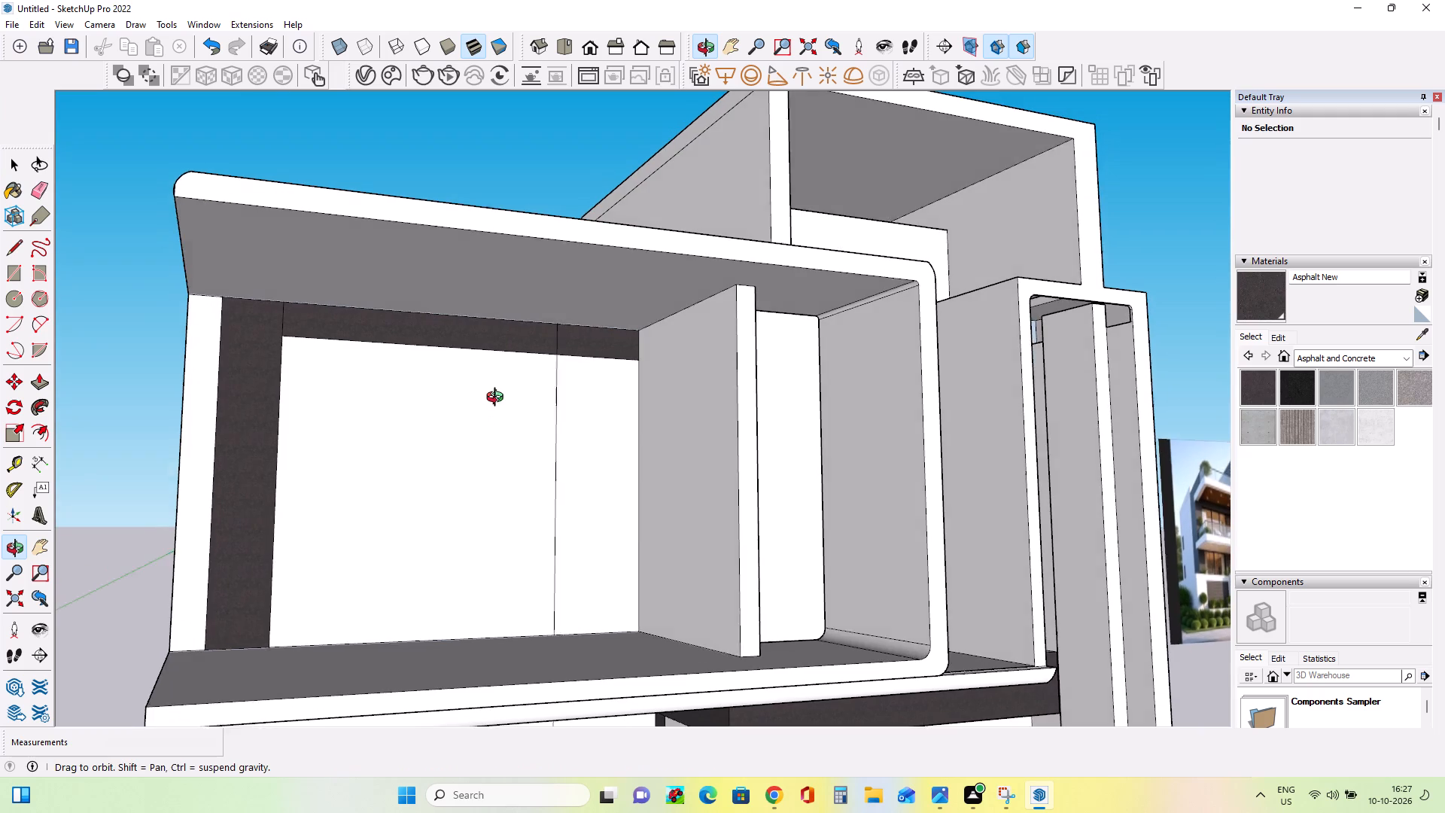
middle_click_drag(498, 399, 500, 394)
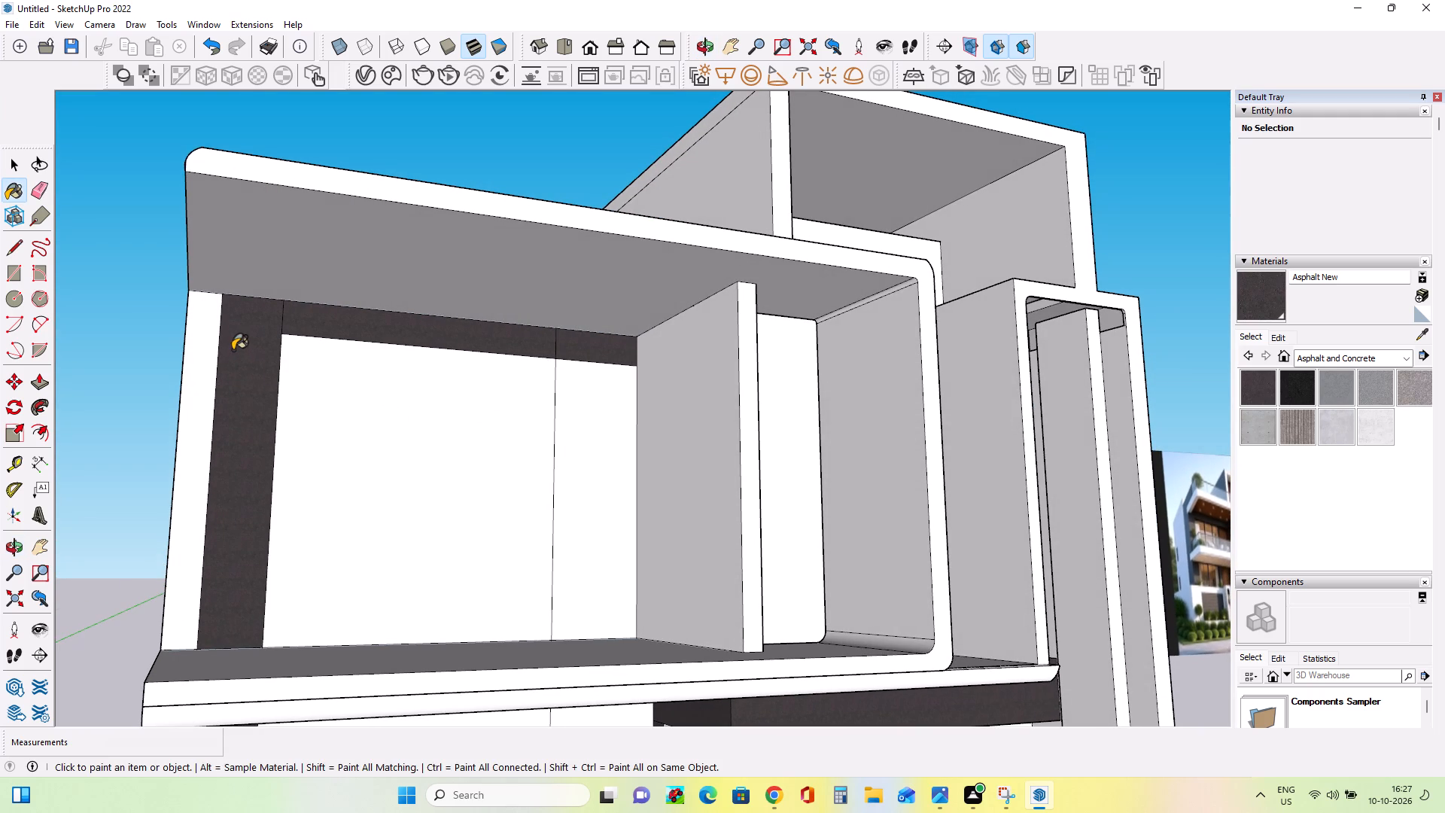
left_click(14, 279)
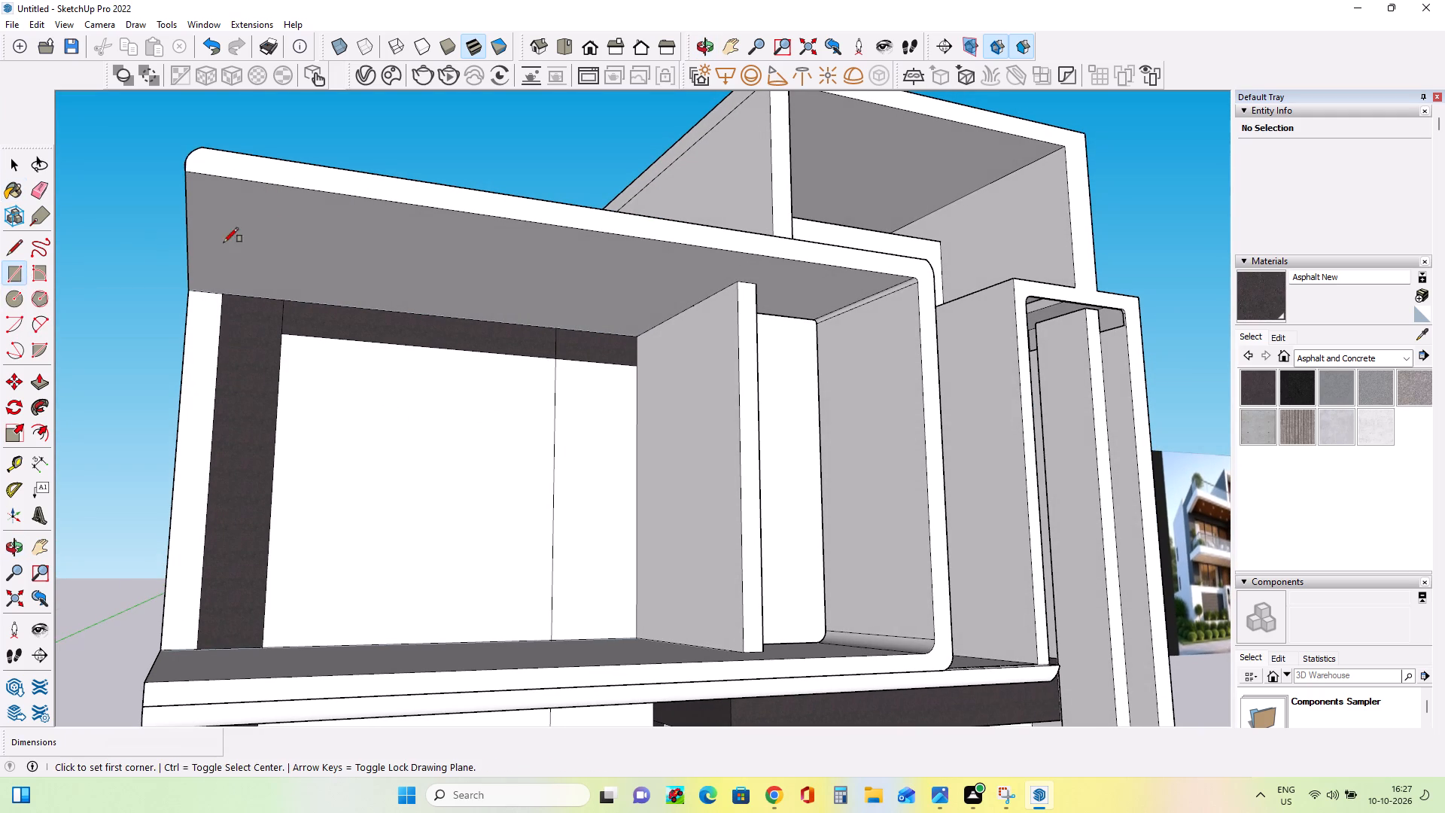
left_click(218, 292)
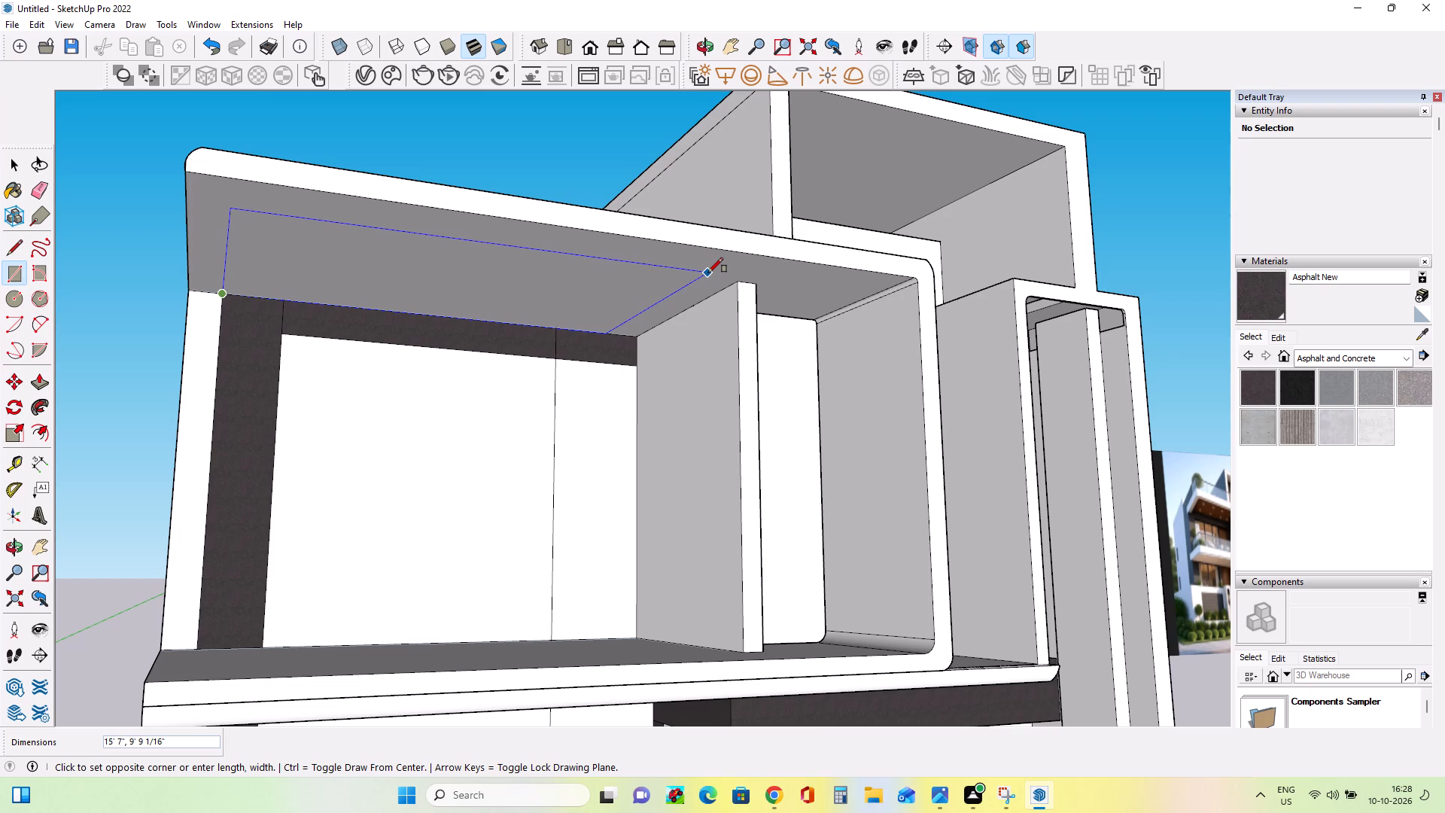
left_click(708, 273)
Draw a line extending the underside rectangle's side from its front corner near the partition to the slab's front edge.
middle_click(738, 369)
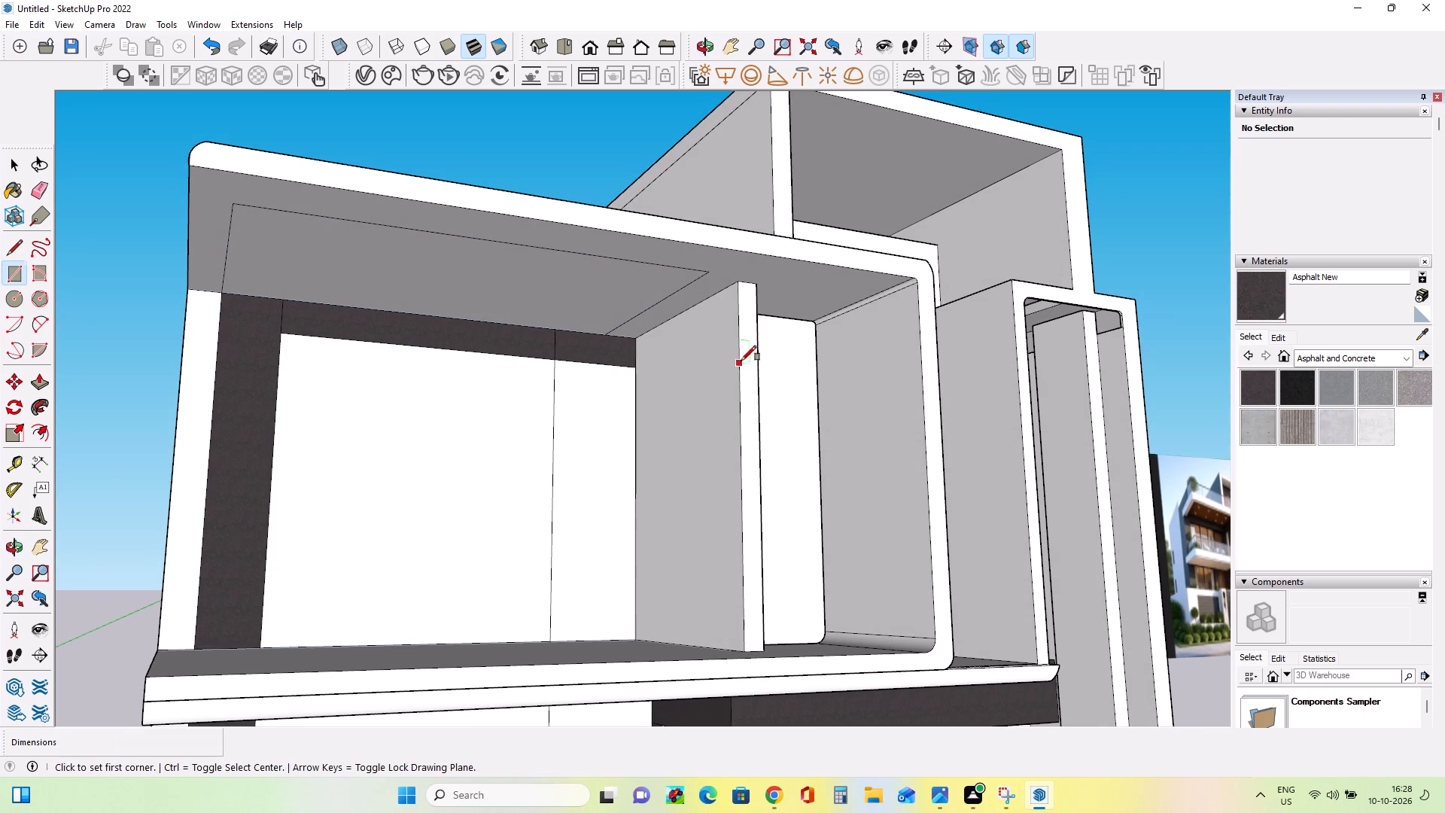
left_click(705, 275)
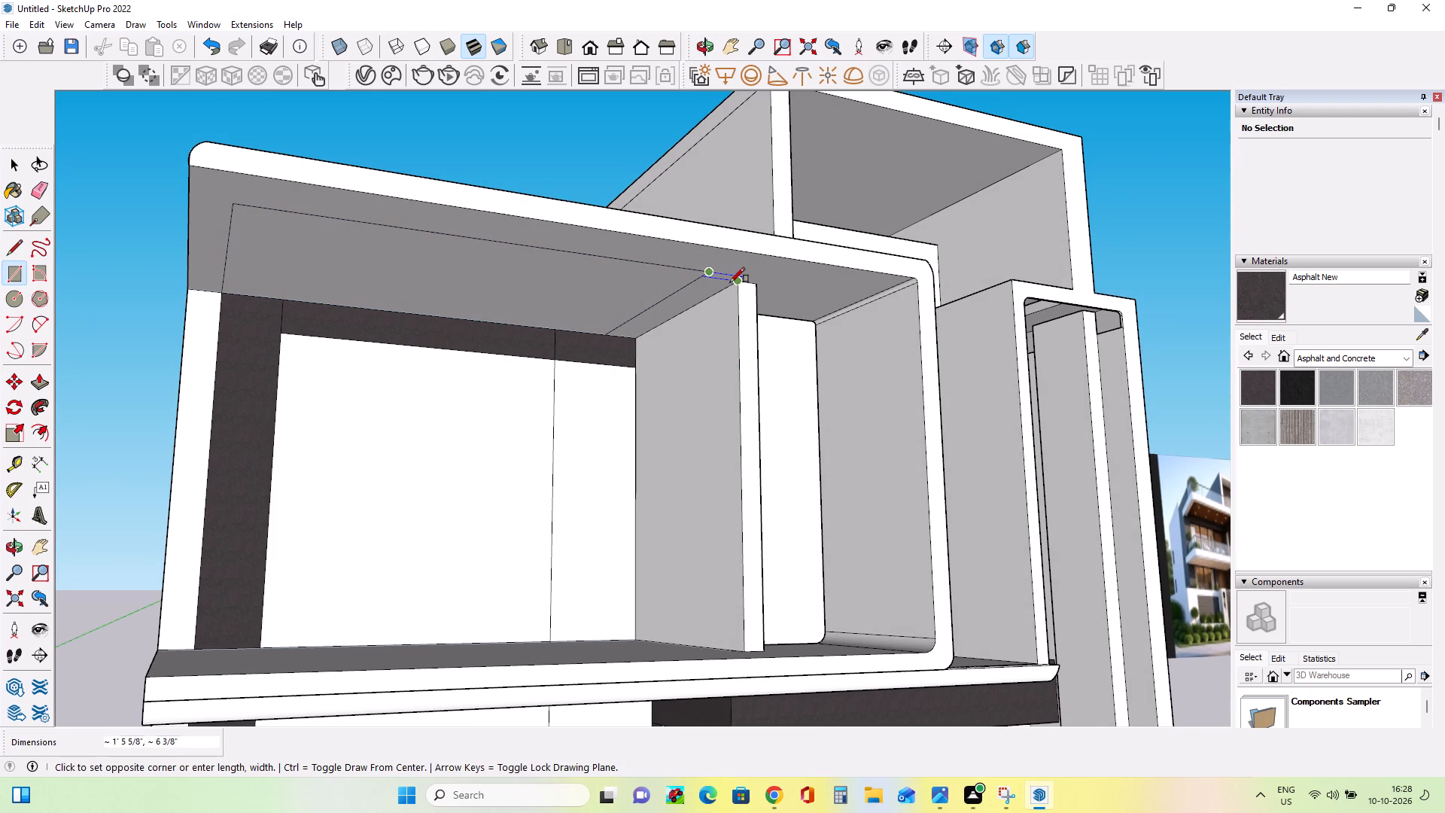
key("Escape")
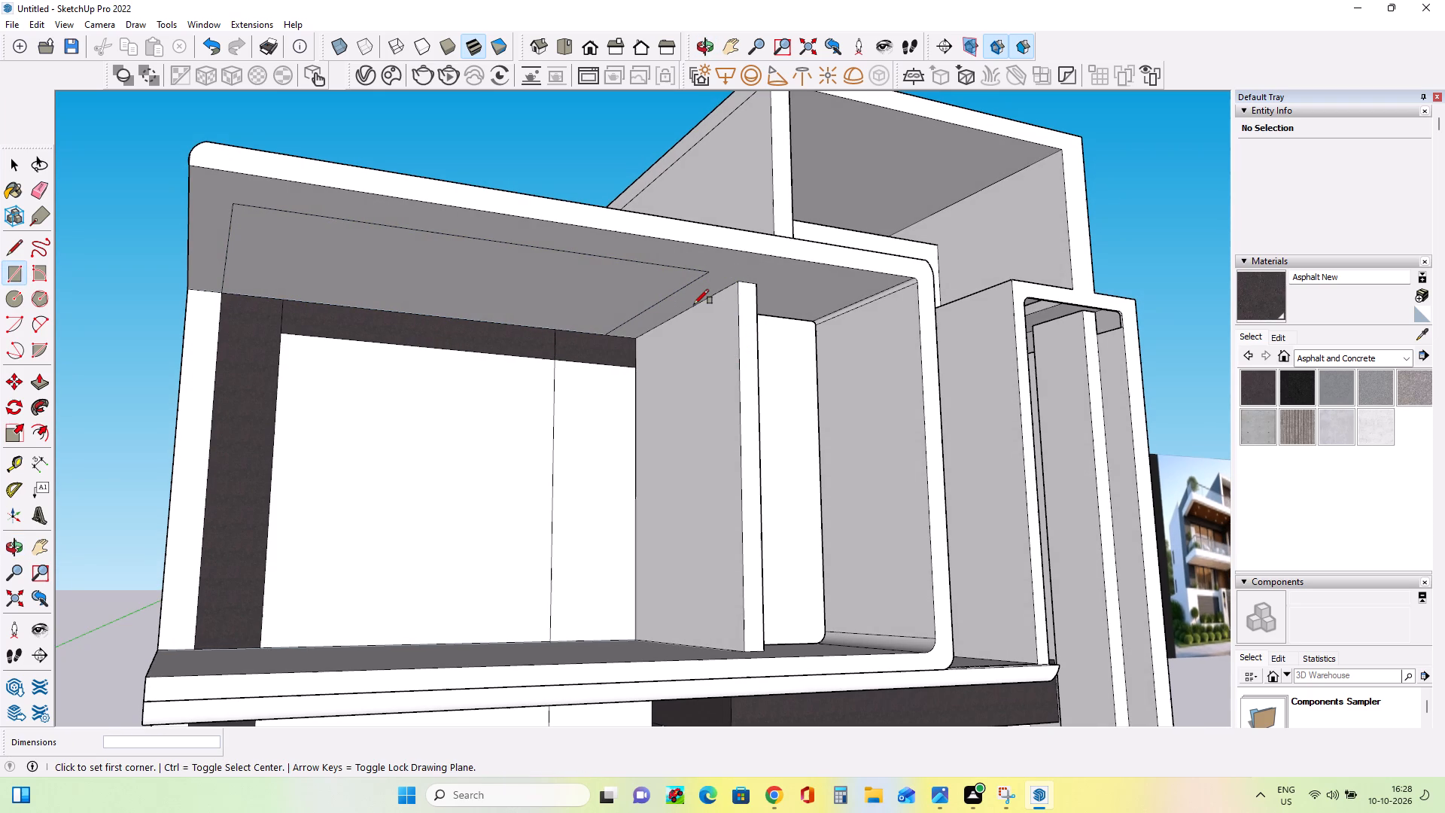
left_click(19, 249)
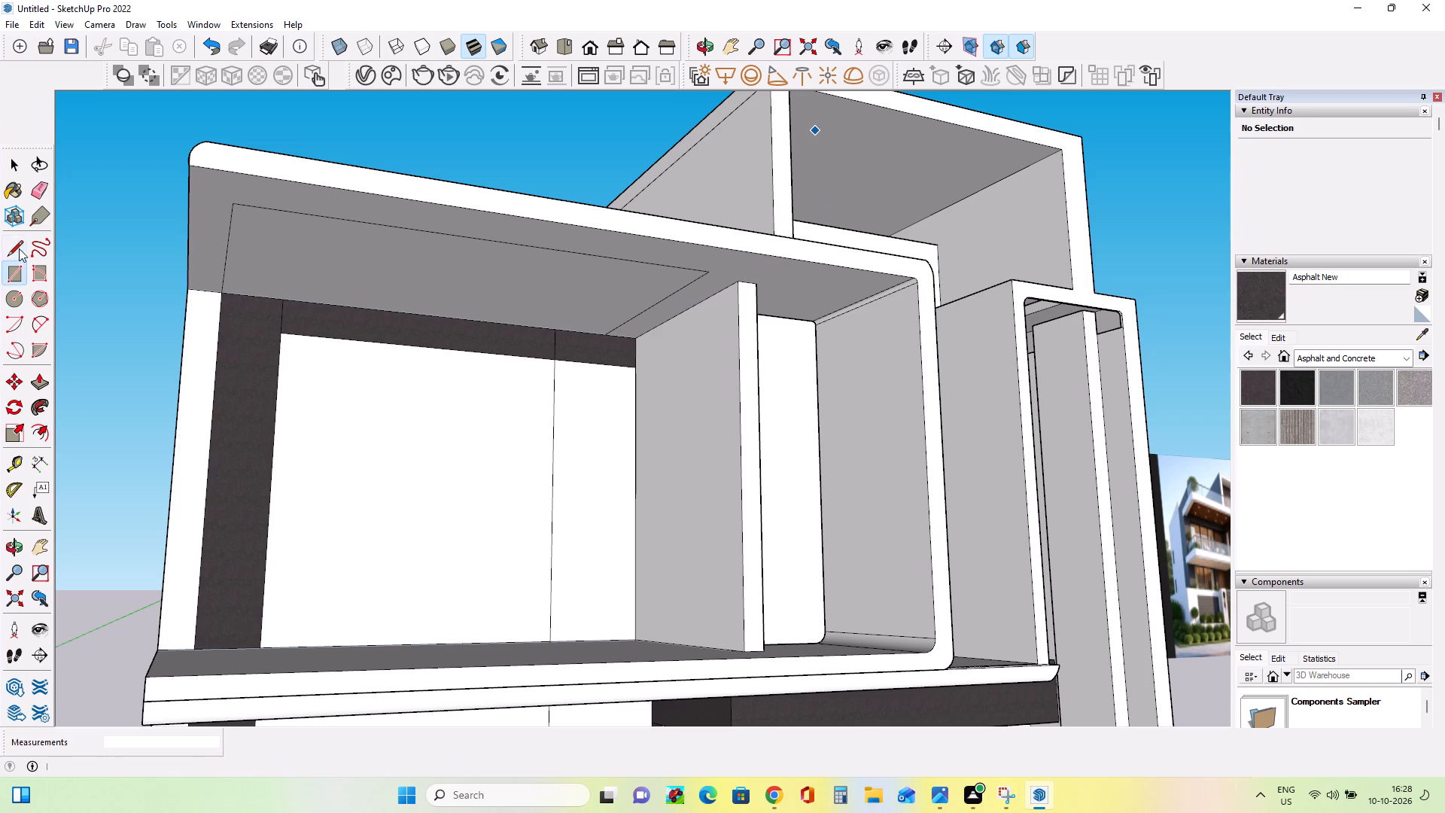
left_click(713, 273)
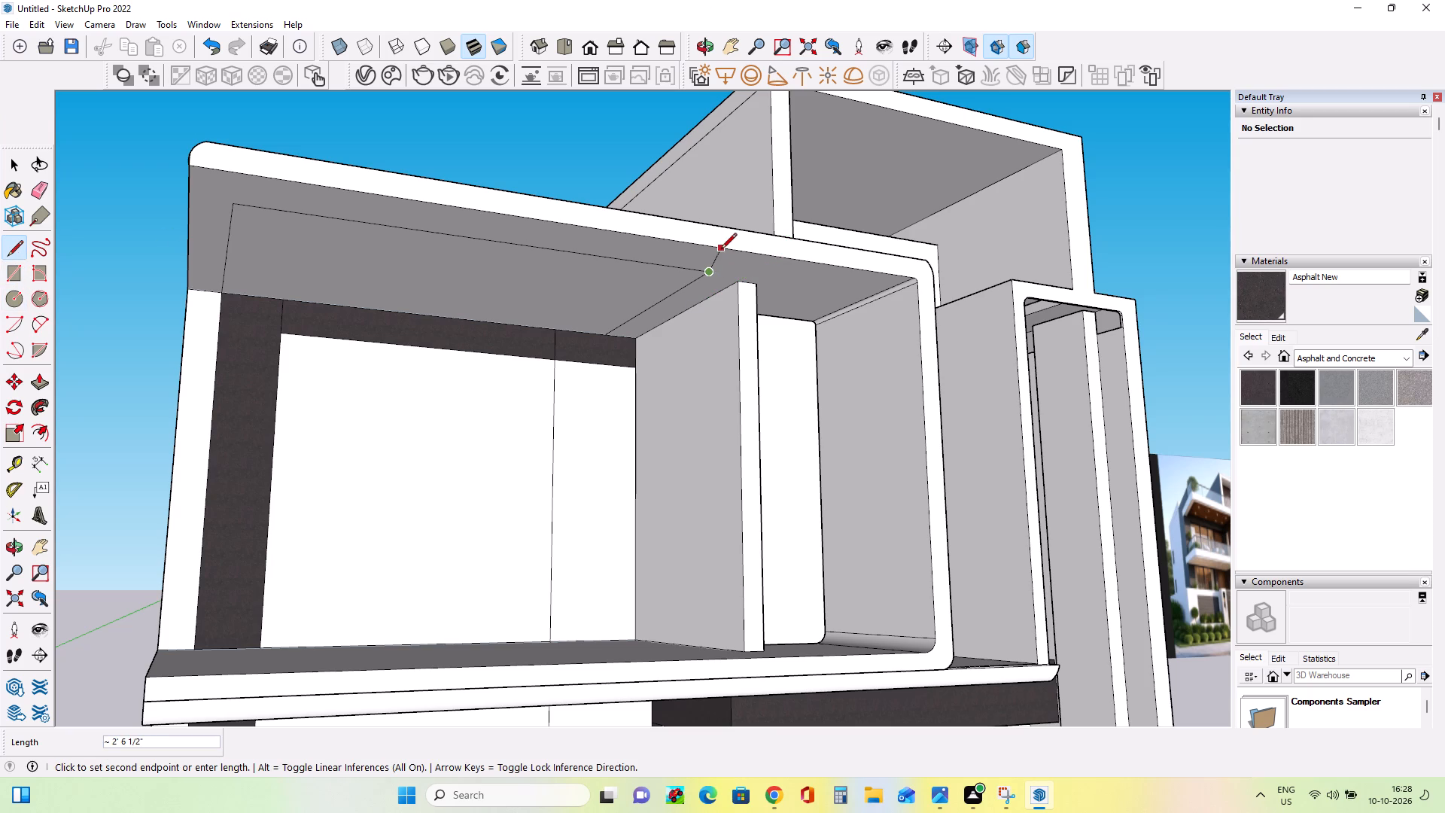
left_click(746, 250)
middle_click_drag(764, 365, 716, 369)
left_click(738, 279)
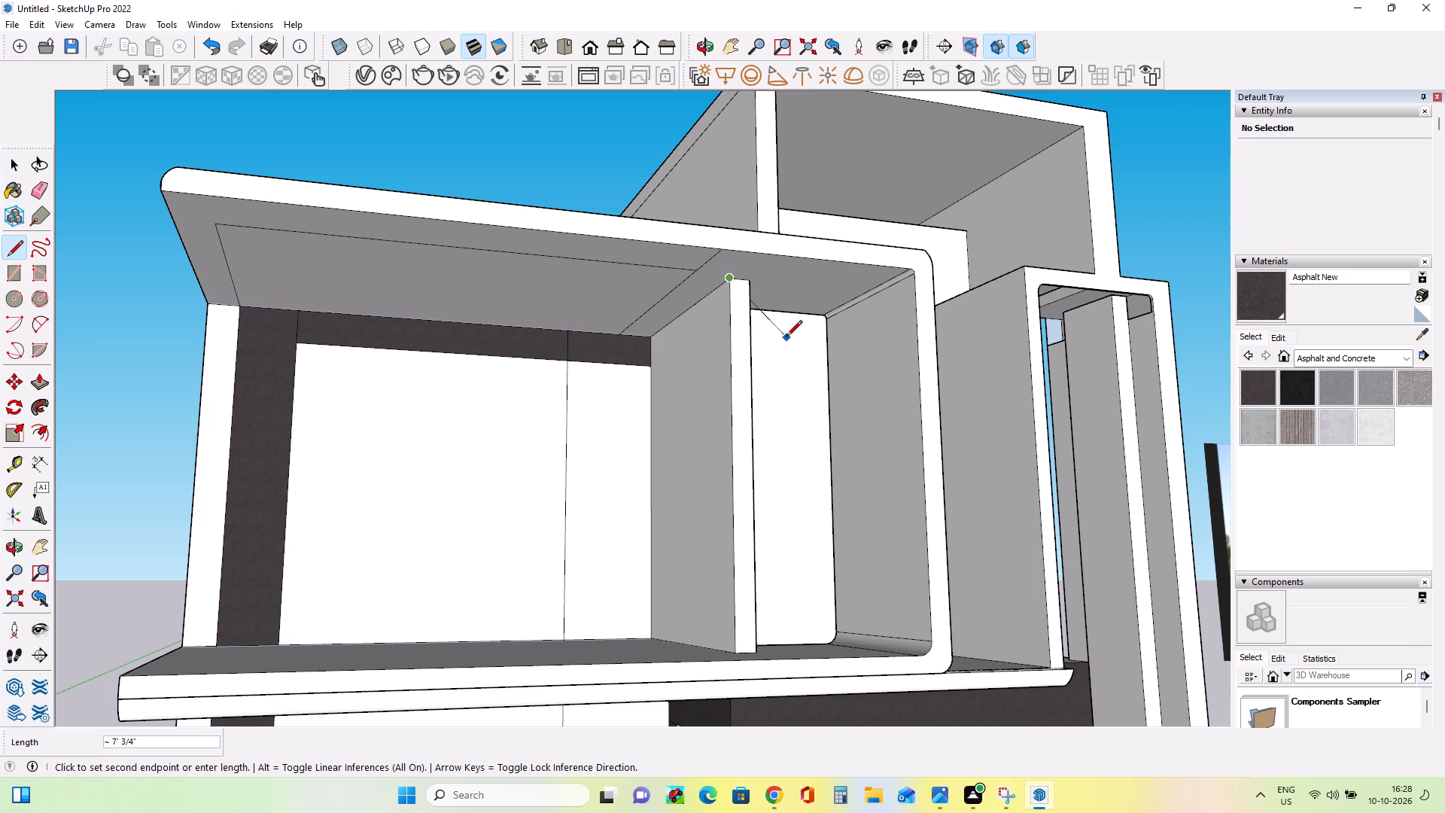
key("Escape")
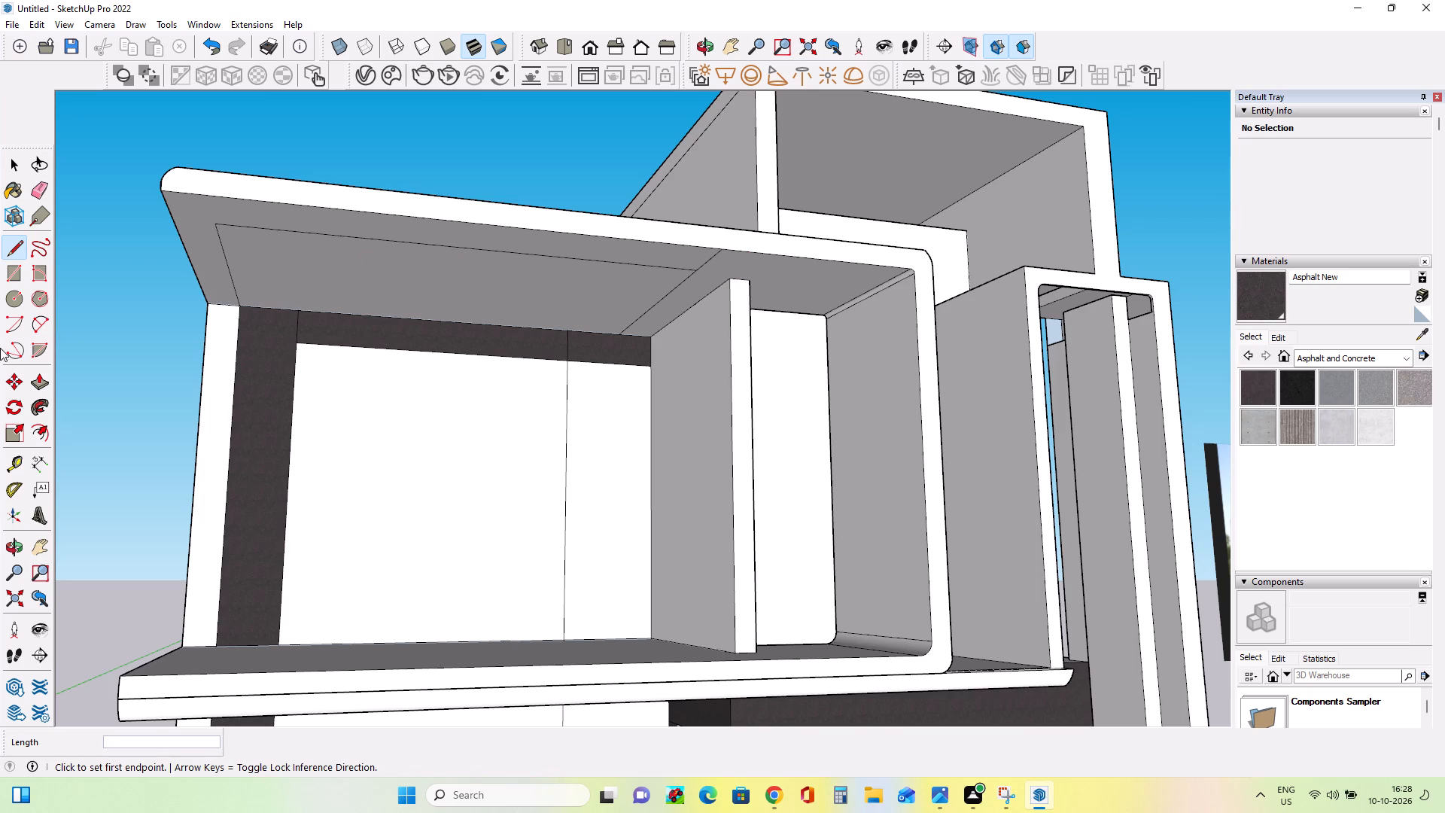
Push the front end of the balcony's partition wall back about 3' 7", and adjust it with short follow-up pushes, the last 5 13/16".
left_click(44, 376)
left_click(738, 474)
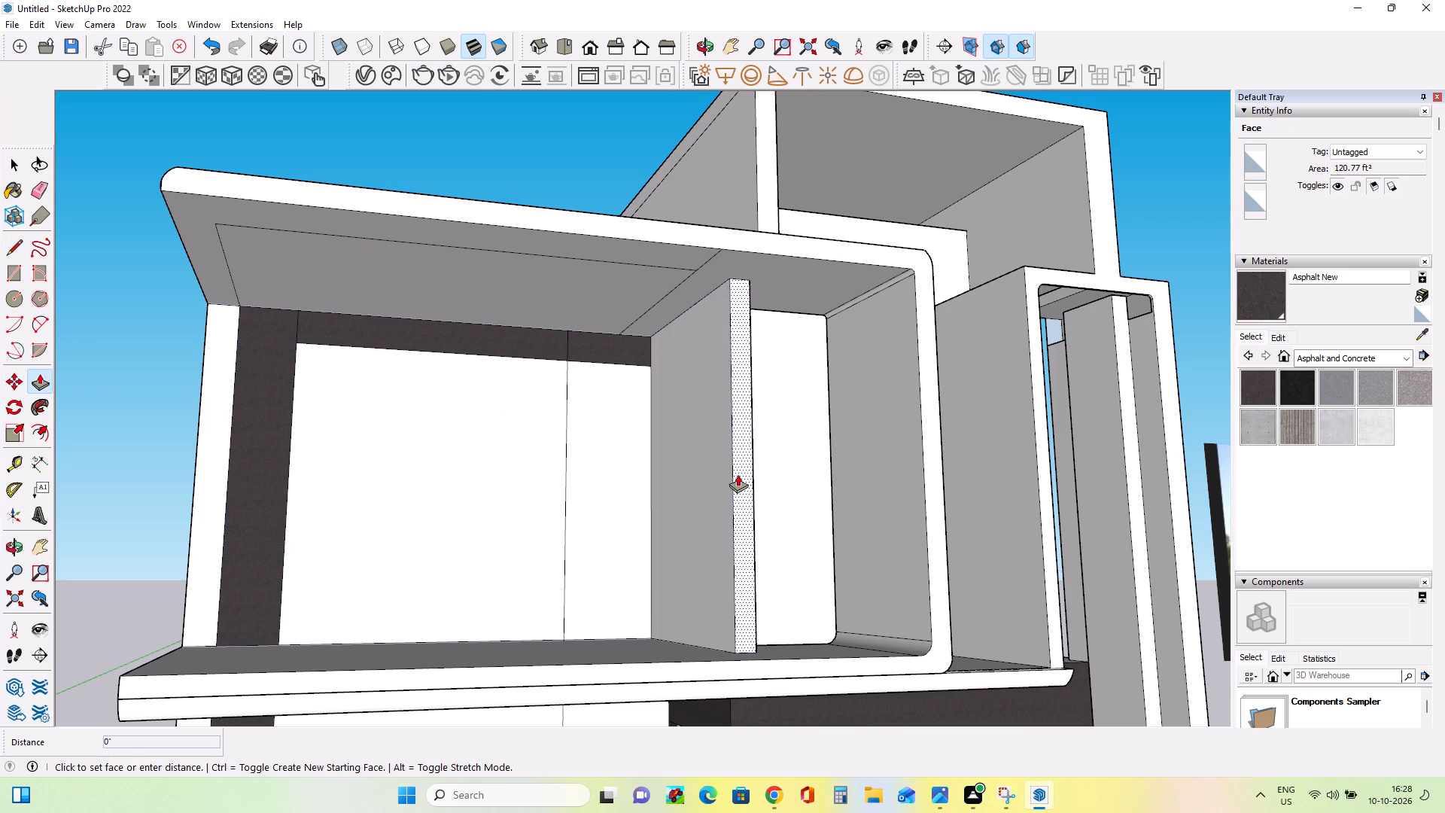
left_click(670, 420)
left_click(704, 450)
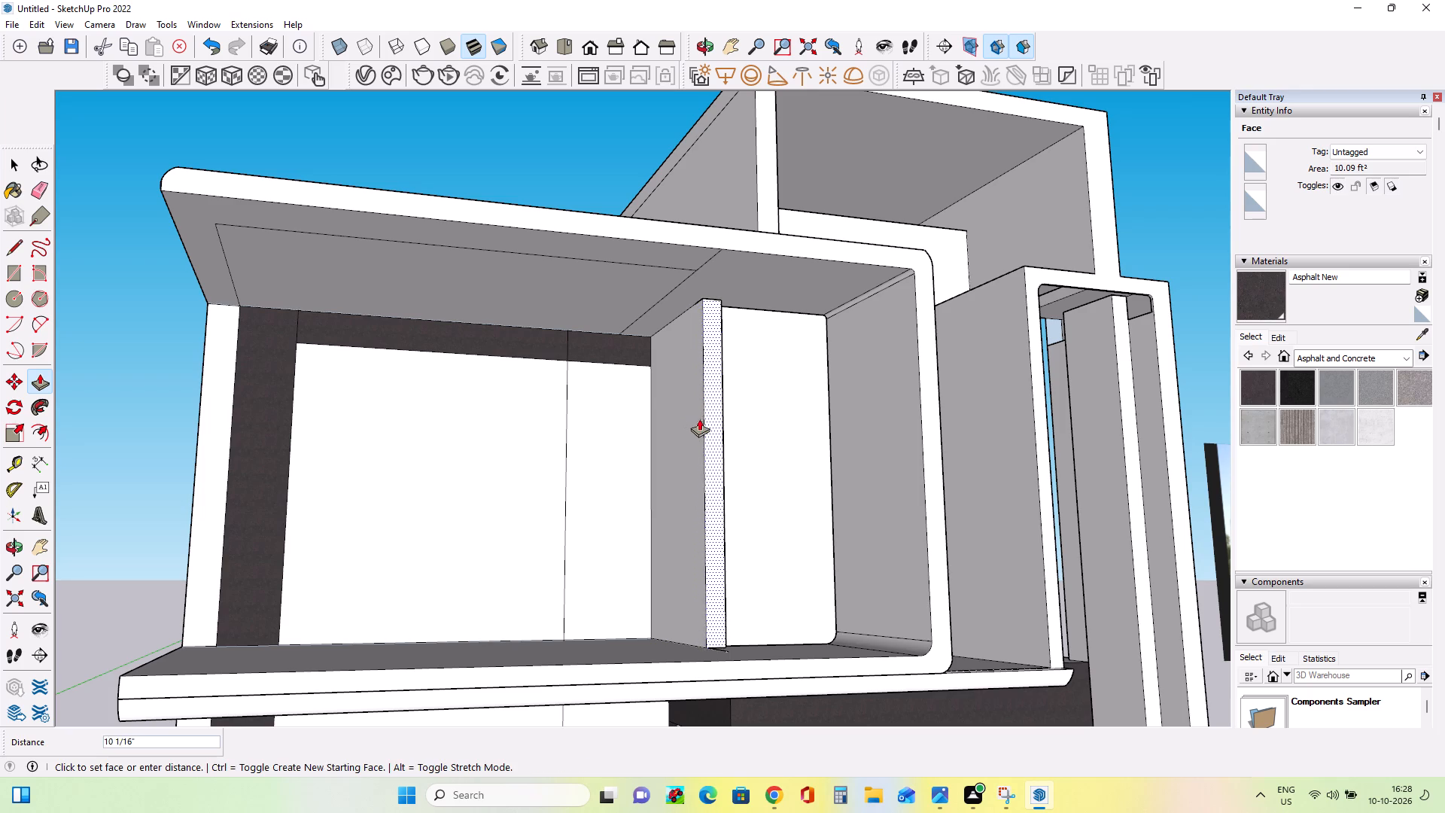
left_click(666, 379)
left_click(705, 433)
left_click(679, 393)
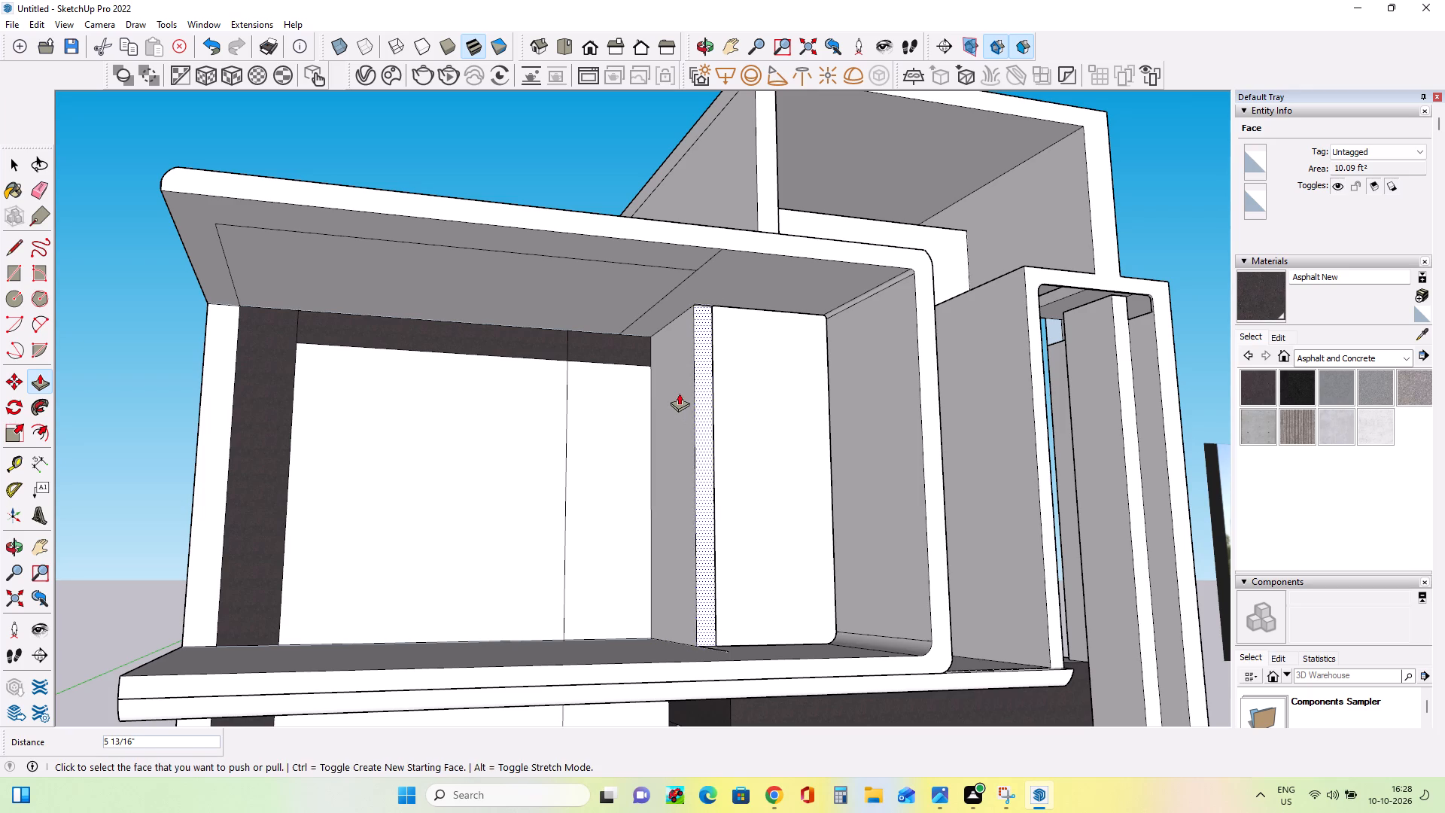
Push the front end of the upper balcony's partition wall by 1/8".
middle_click_drag(786, 486, 751, 585)
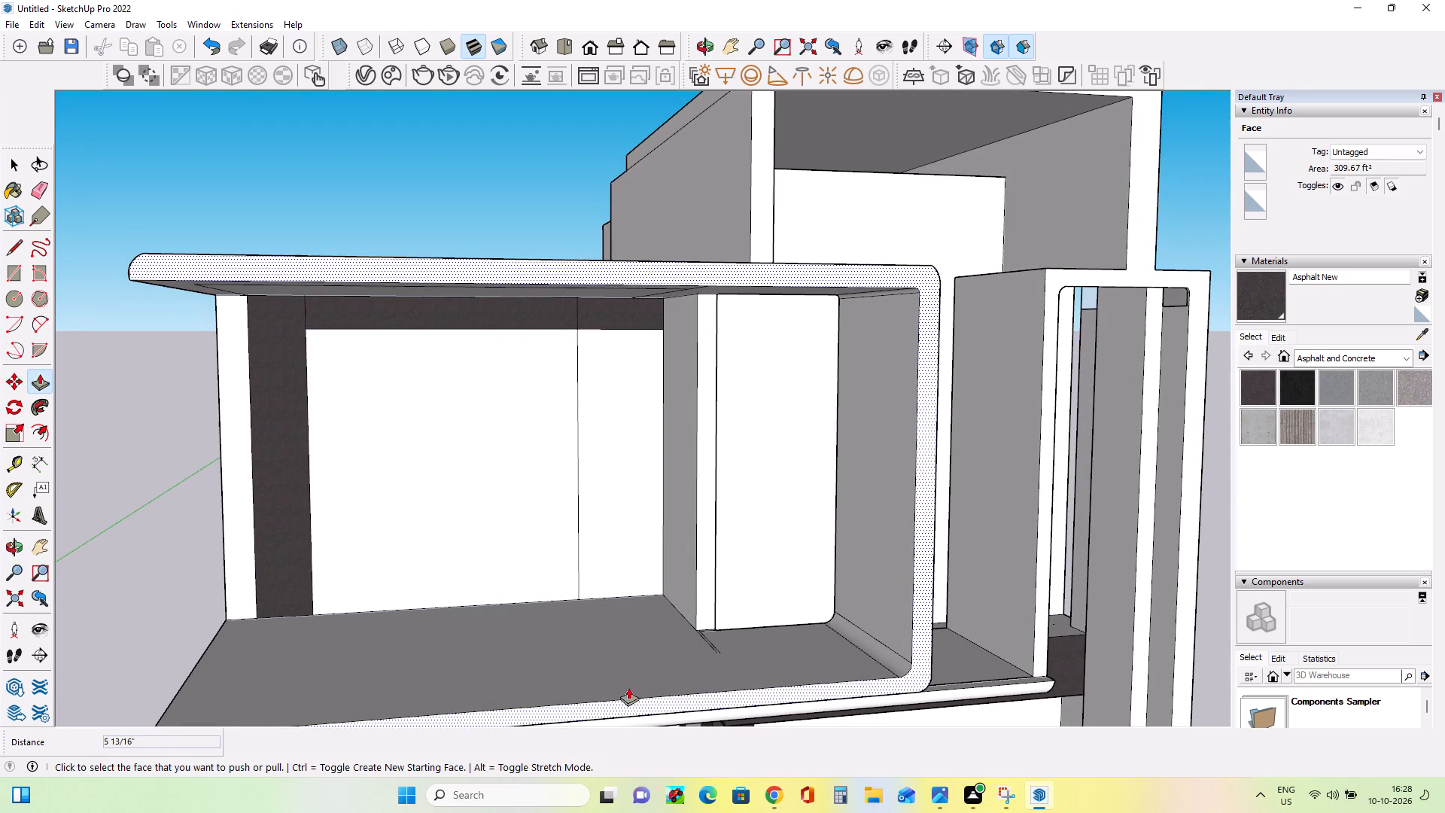
middle_click_drag(753, 654, 640, 717)
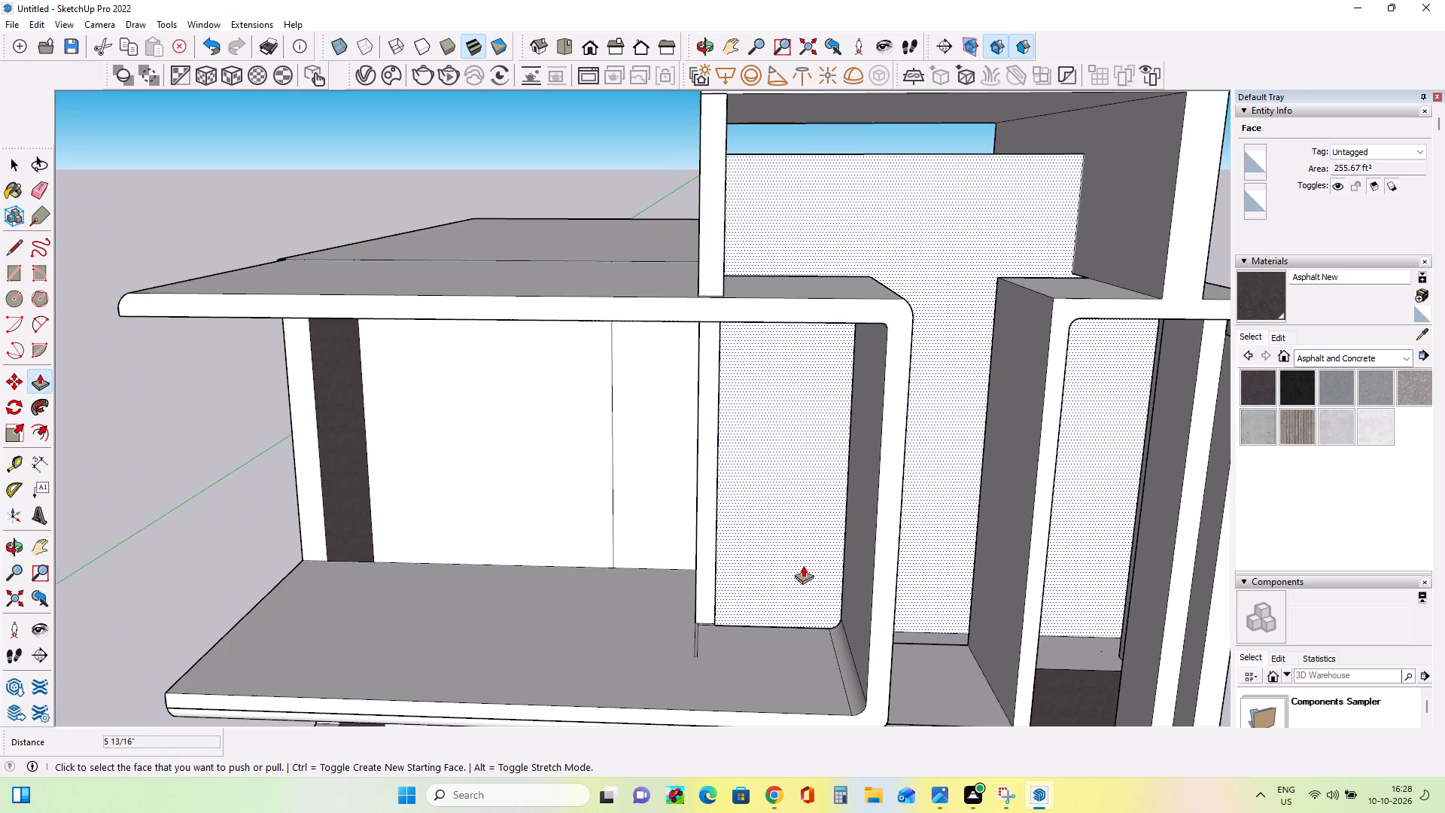
middle_click_drag(843, 565, 936, 558)
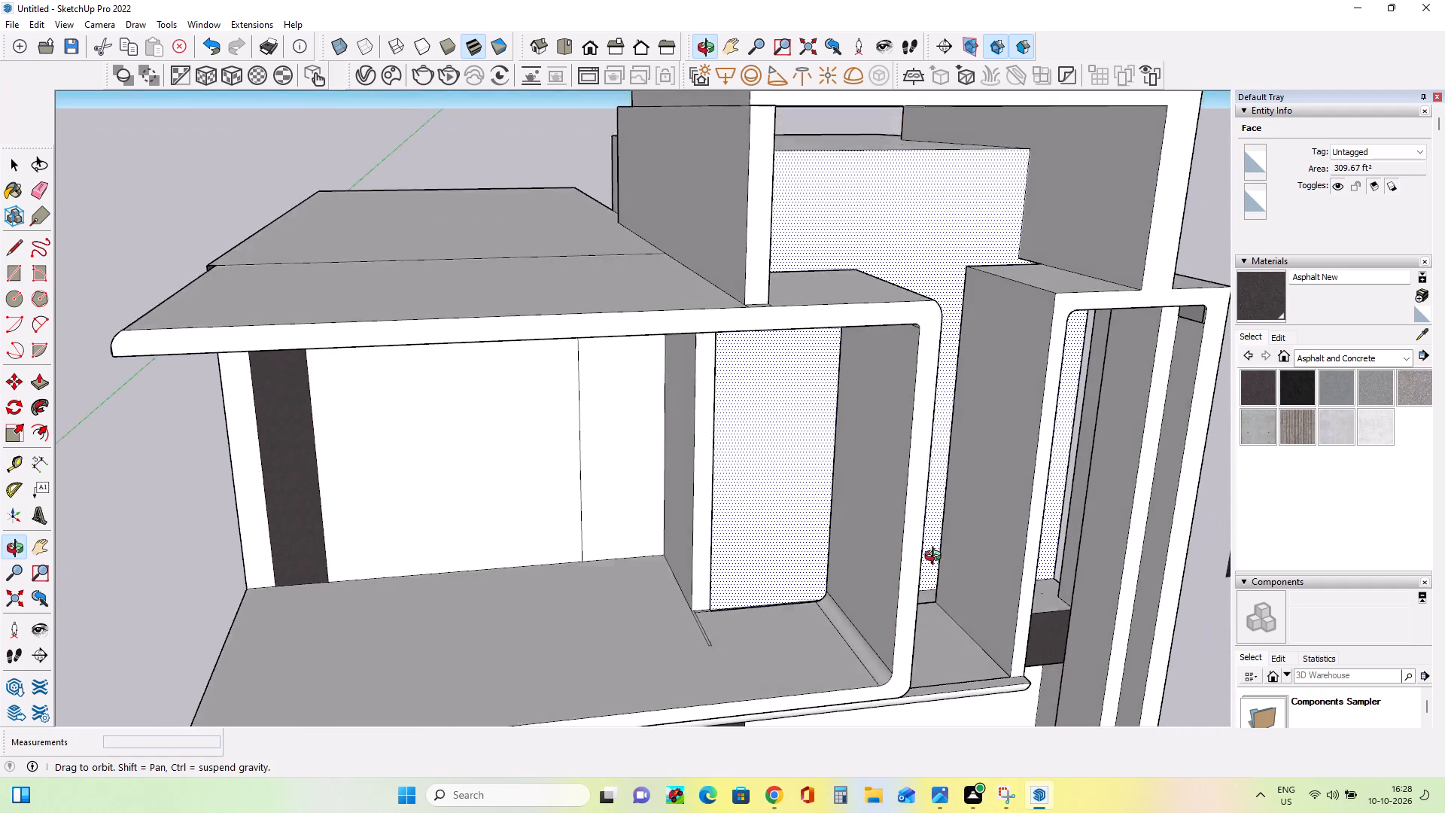
middle_click_drag(936, 558, 930, 539)
middle_click_drag(836, 562, 750, 583)
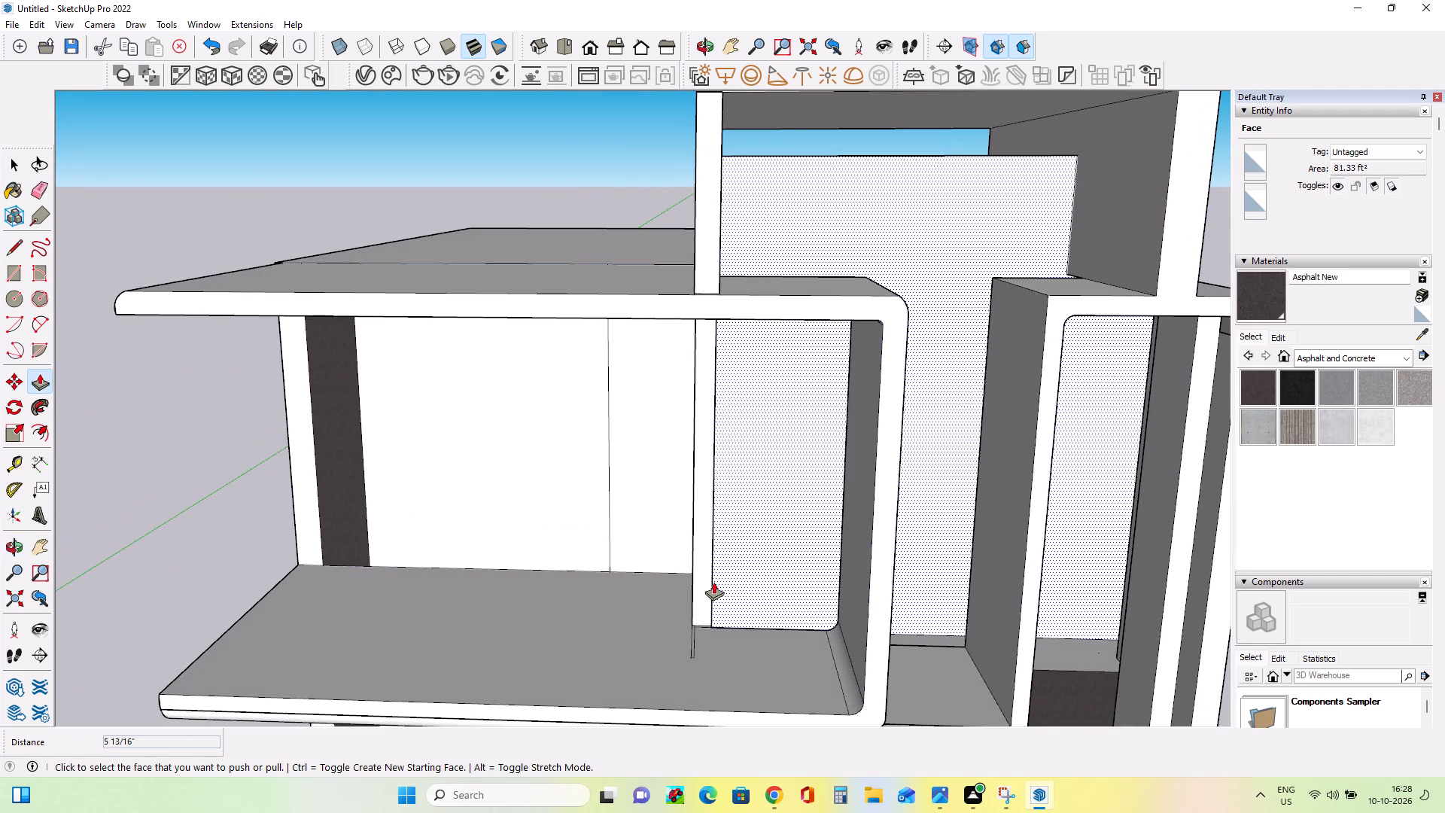
left_click(707, 584)
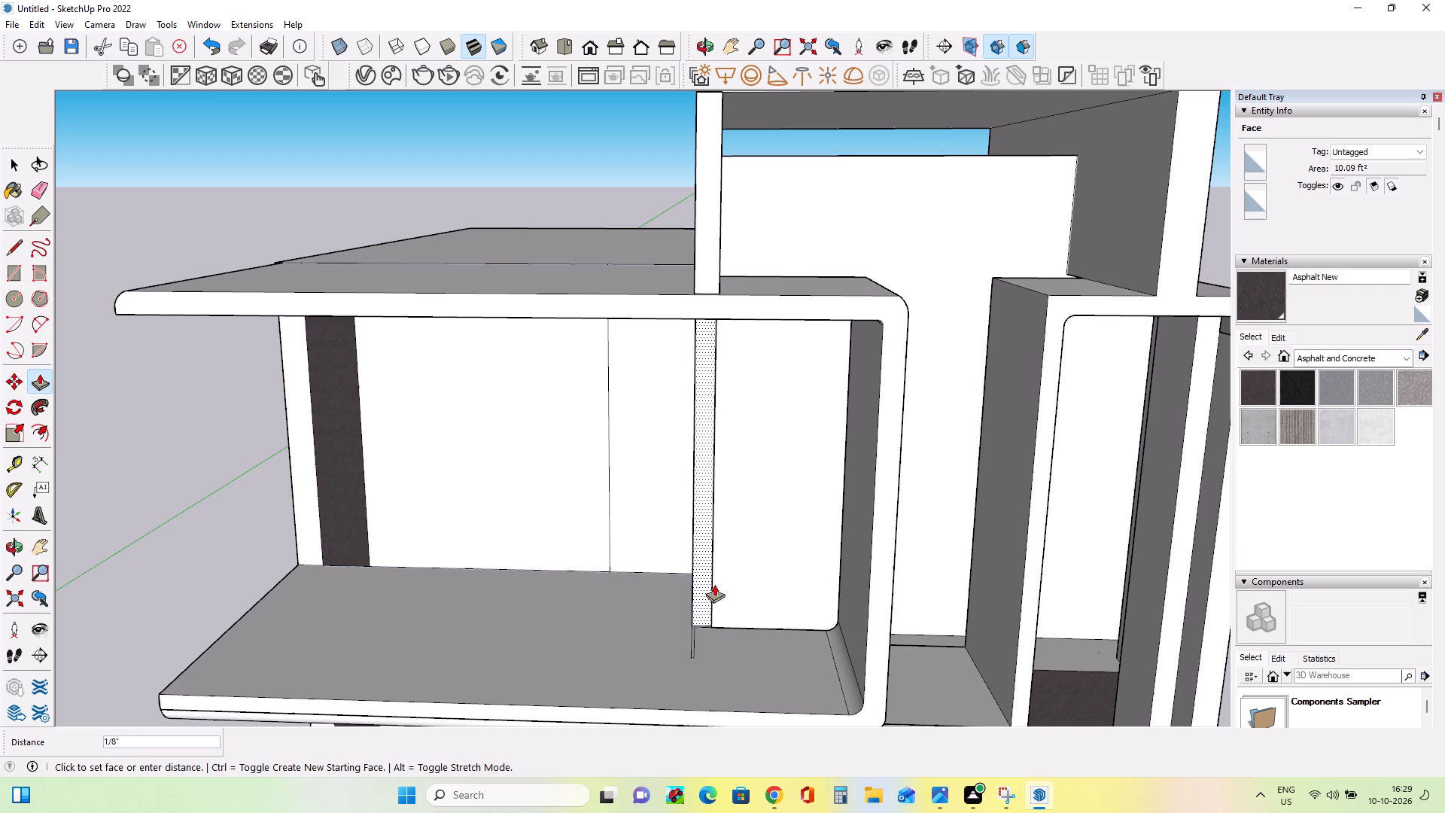
left_click(714, 584)
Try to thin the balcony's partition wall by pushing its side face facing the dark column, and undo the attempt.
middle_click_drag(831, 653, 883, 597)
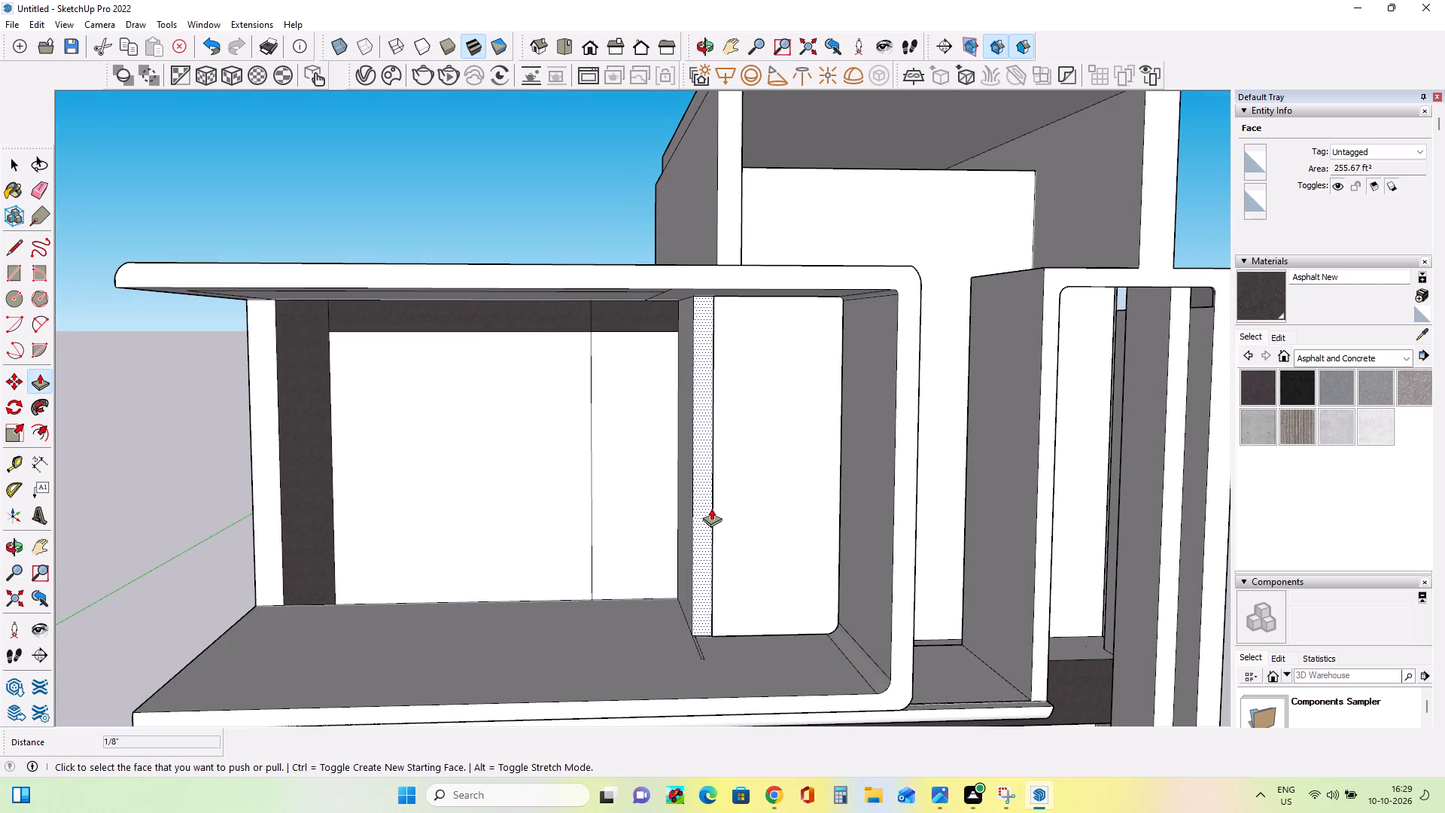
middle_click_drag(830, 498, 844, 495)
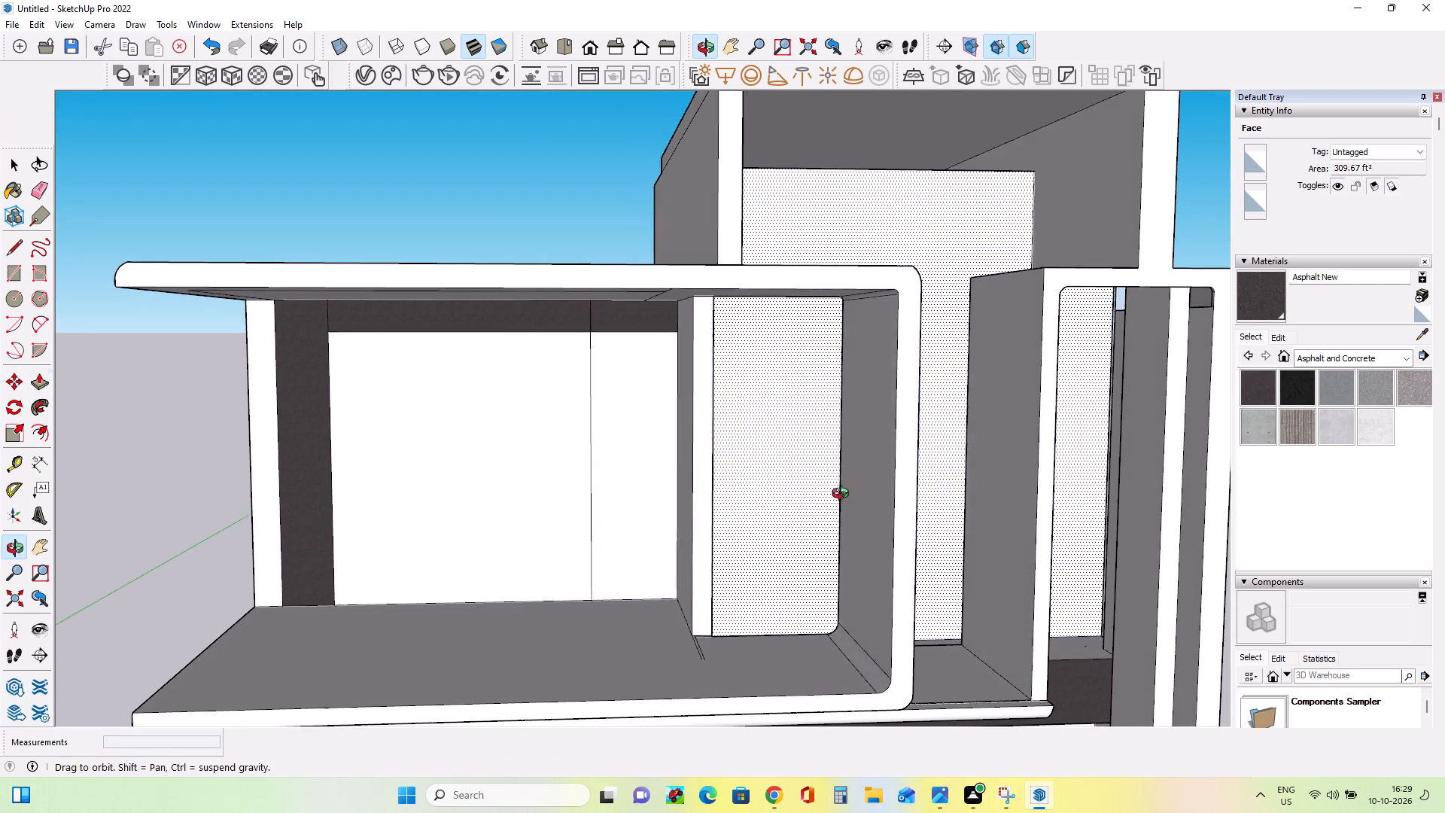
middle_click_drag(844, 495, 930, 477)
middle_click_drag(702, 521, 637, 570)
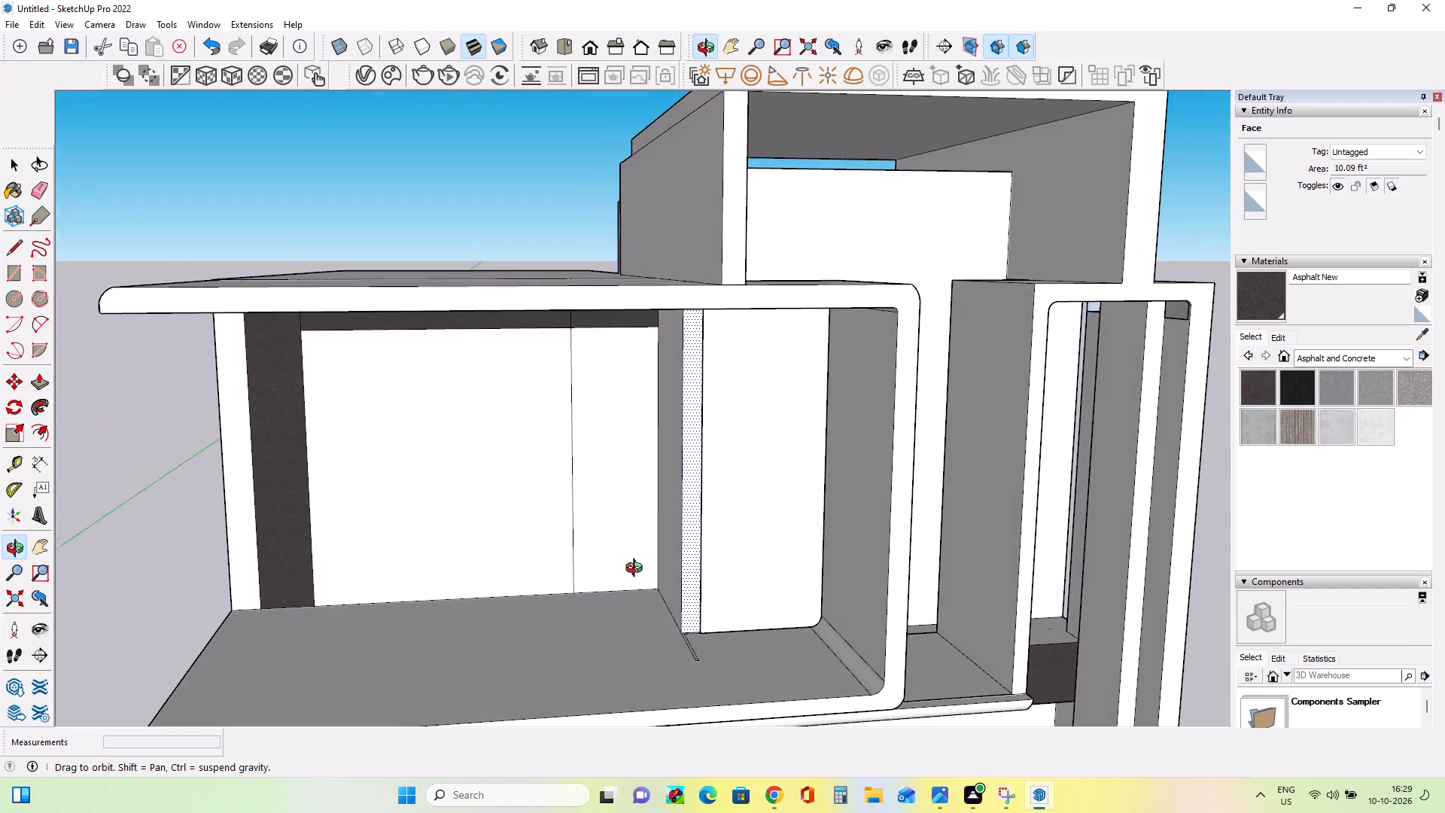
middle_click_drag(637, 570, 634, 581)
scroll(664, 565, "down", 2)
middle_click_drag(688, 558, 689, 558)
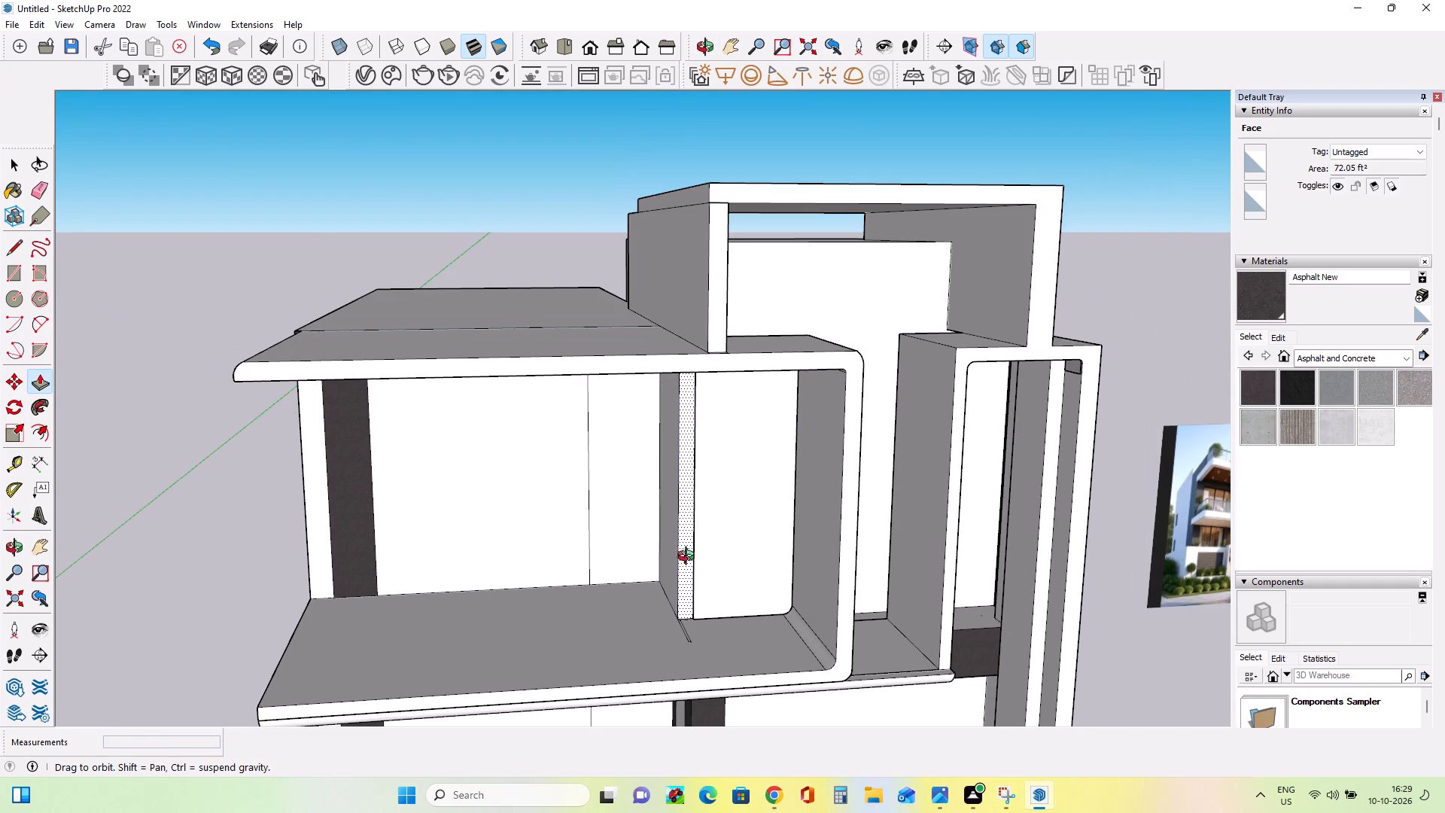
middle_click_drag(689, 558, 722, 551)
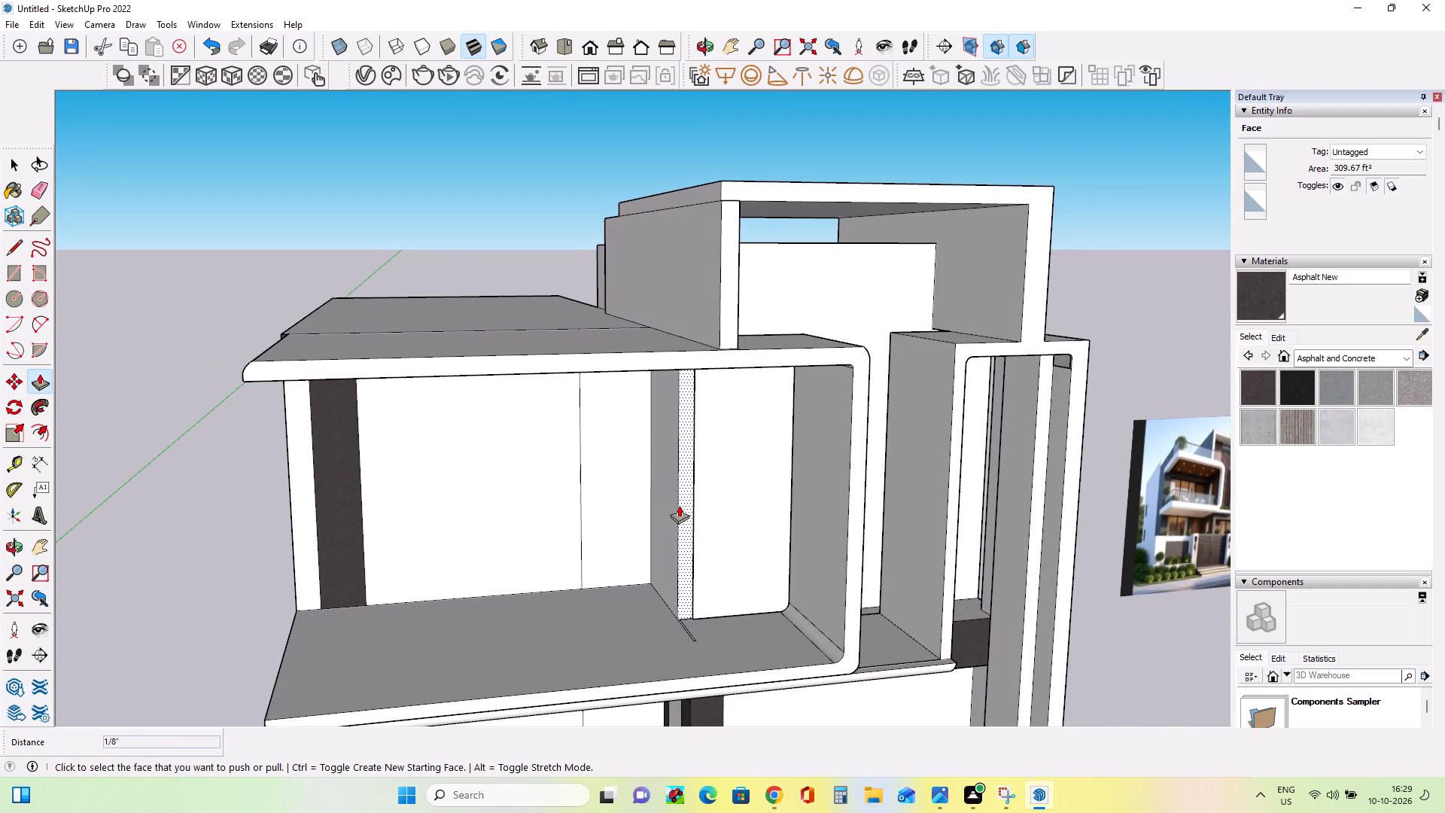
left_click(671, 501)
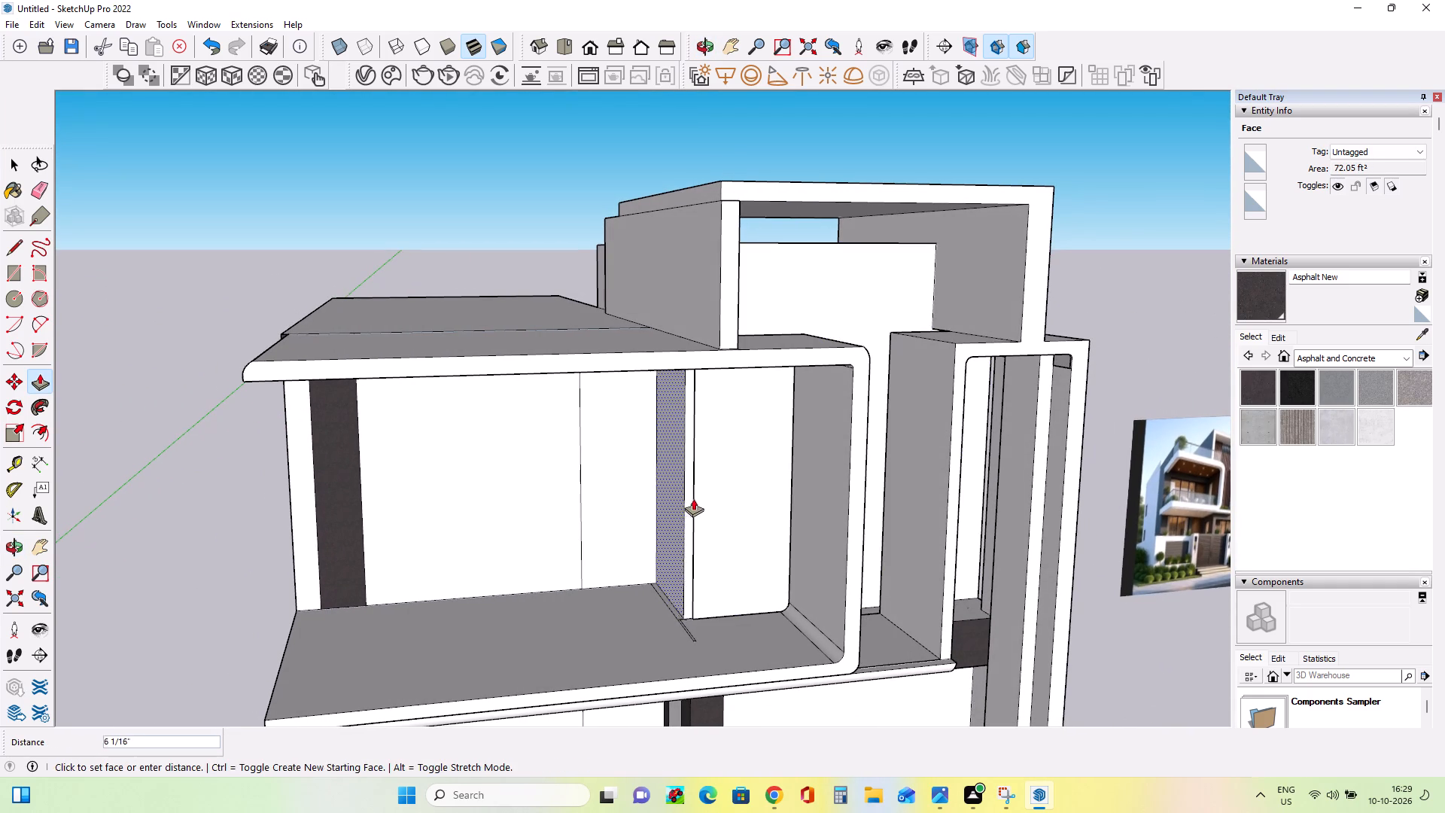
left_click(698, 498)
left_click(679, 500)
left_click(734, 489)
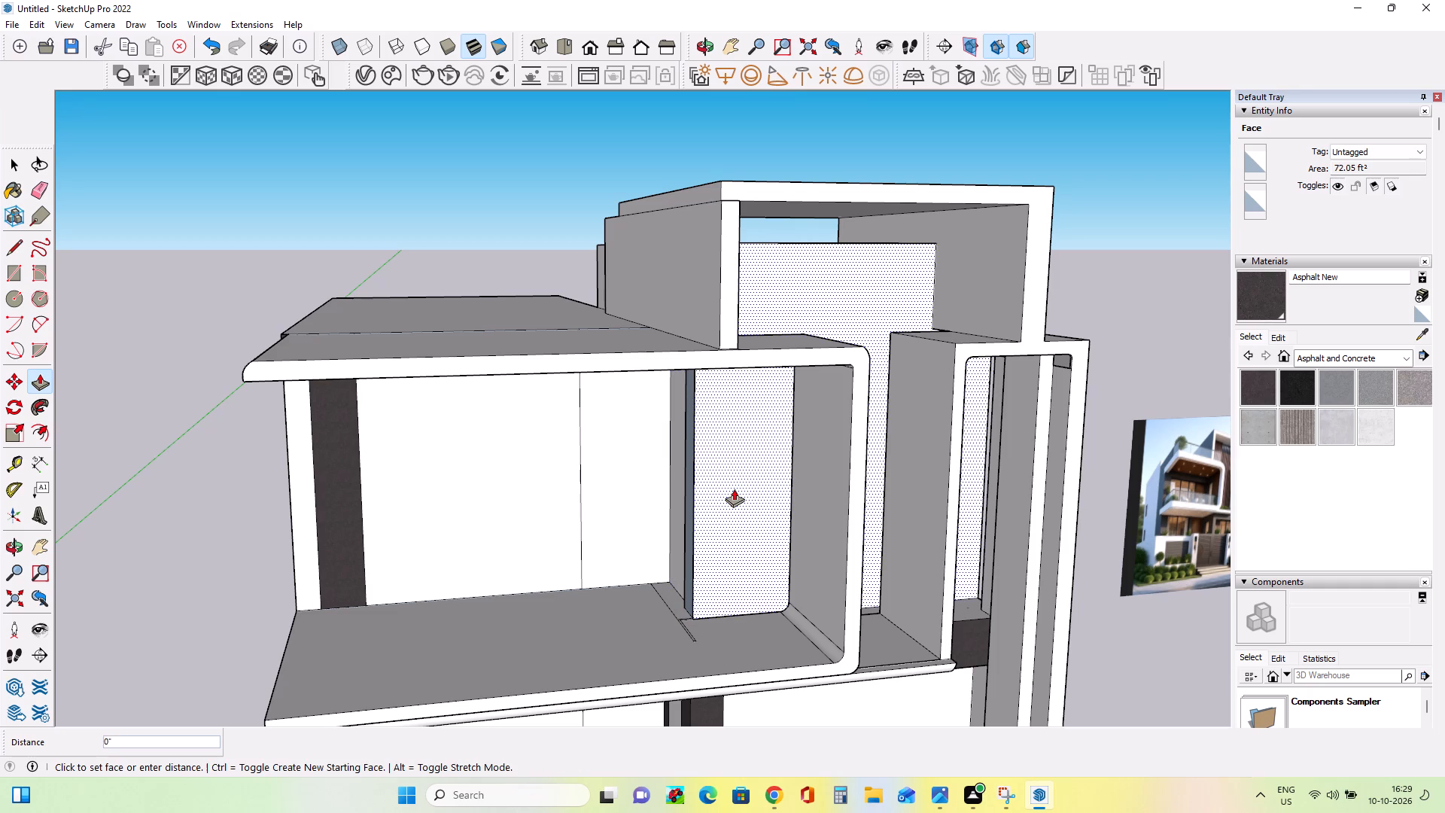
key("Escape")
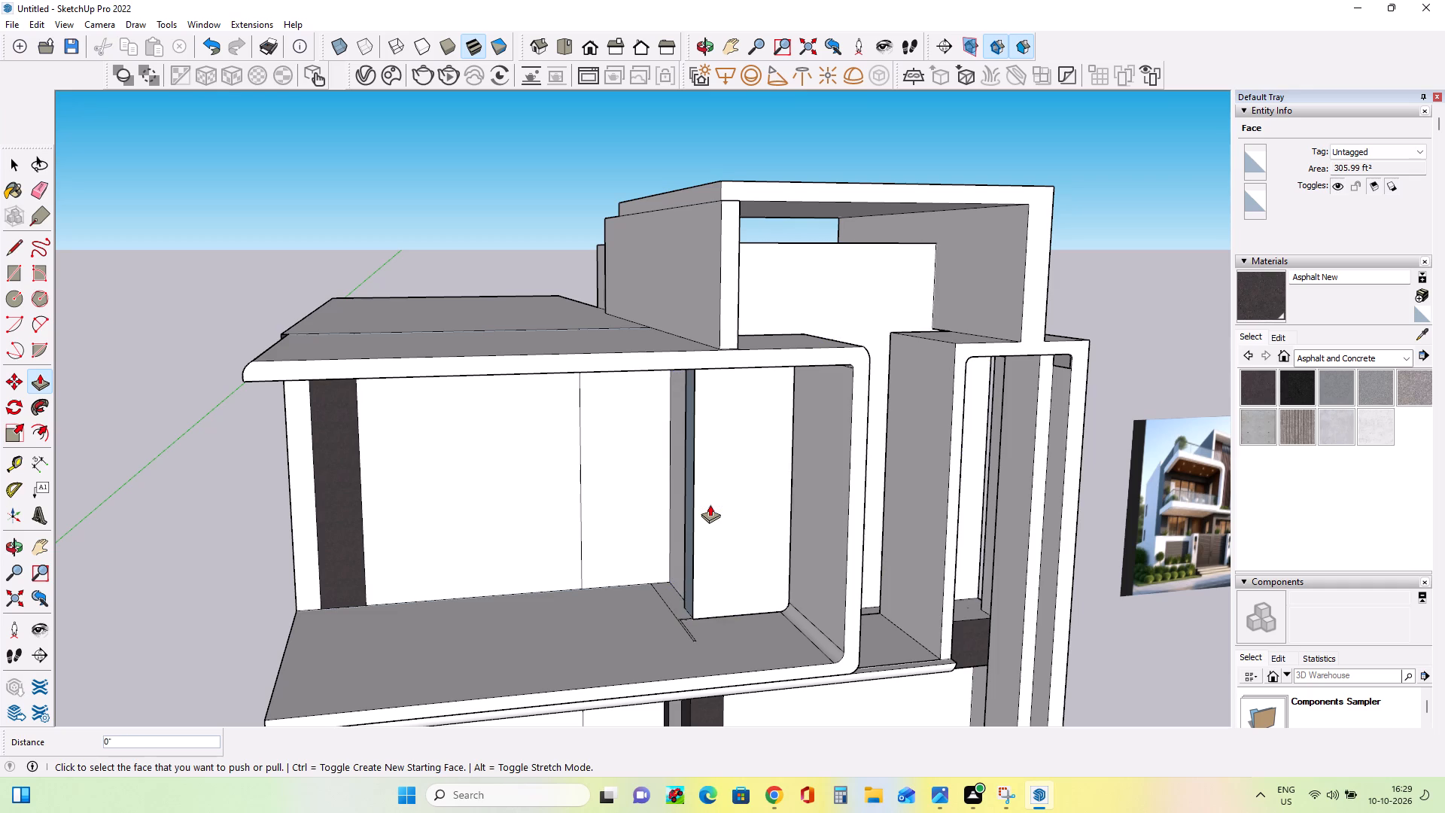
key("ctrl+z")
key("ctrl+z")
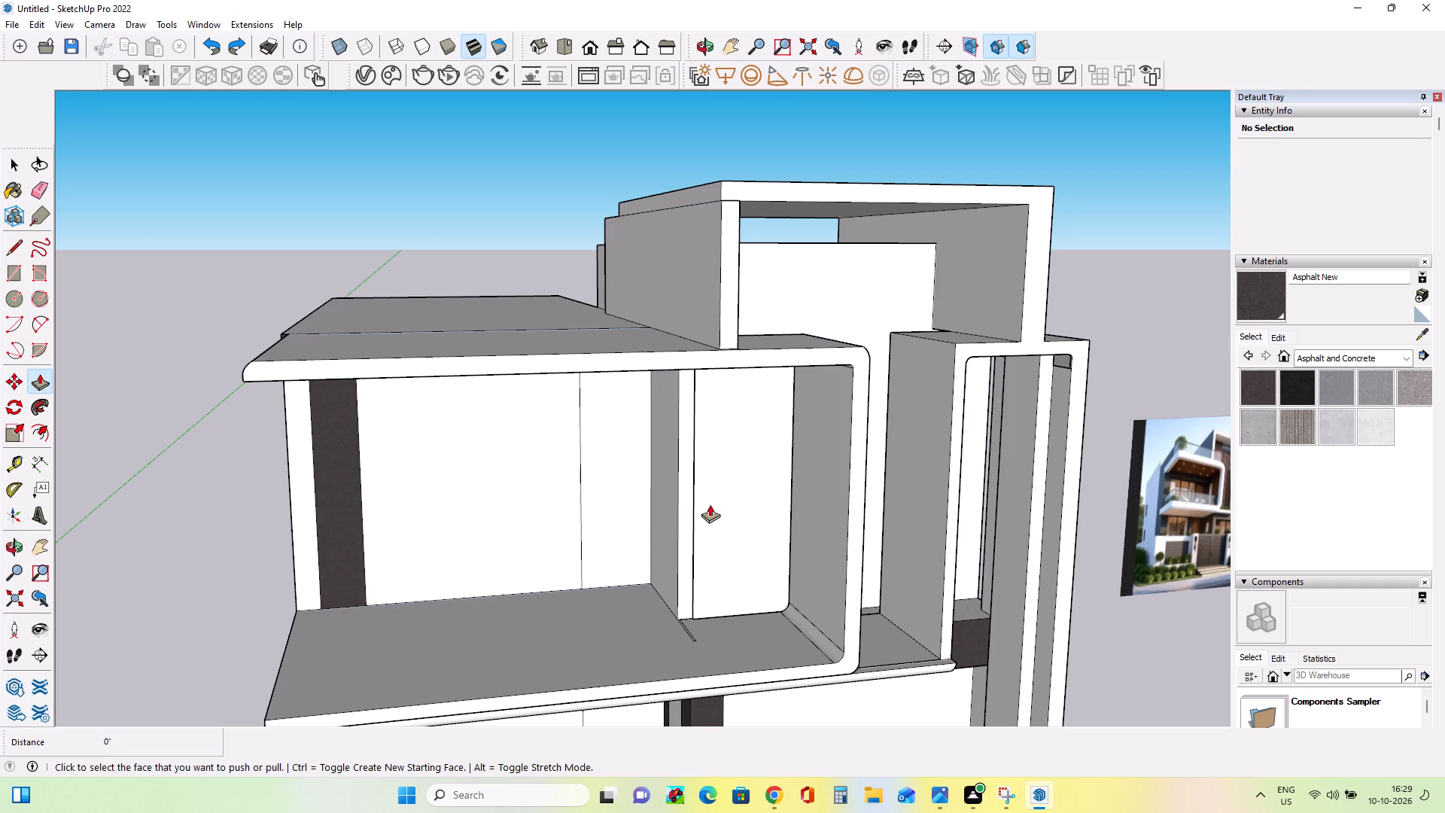
Examine the upper balcony's back wall and partition from several angles against the reference image.
middle_click_drag(894, 596, 741, 527)
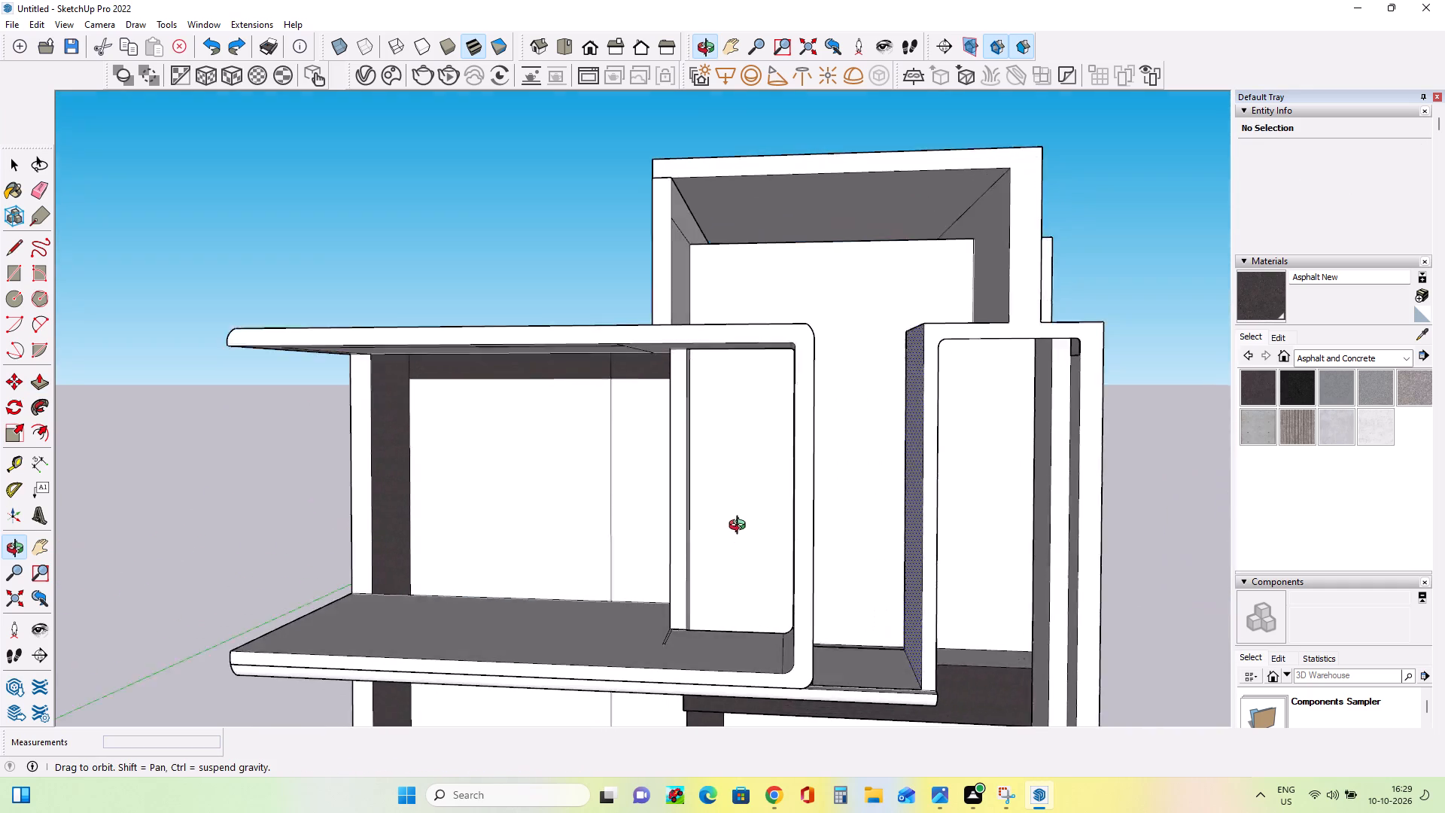
middle_click_drag(741, 527, 761, 492)
scroll(780, 495, "down", 3)
middle_click_drag(798, 502, 823, 514)
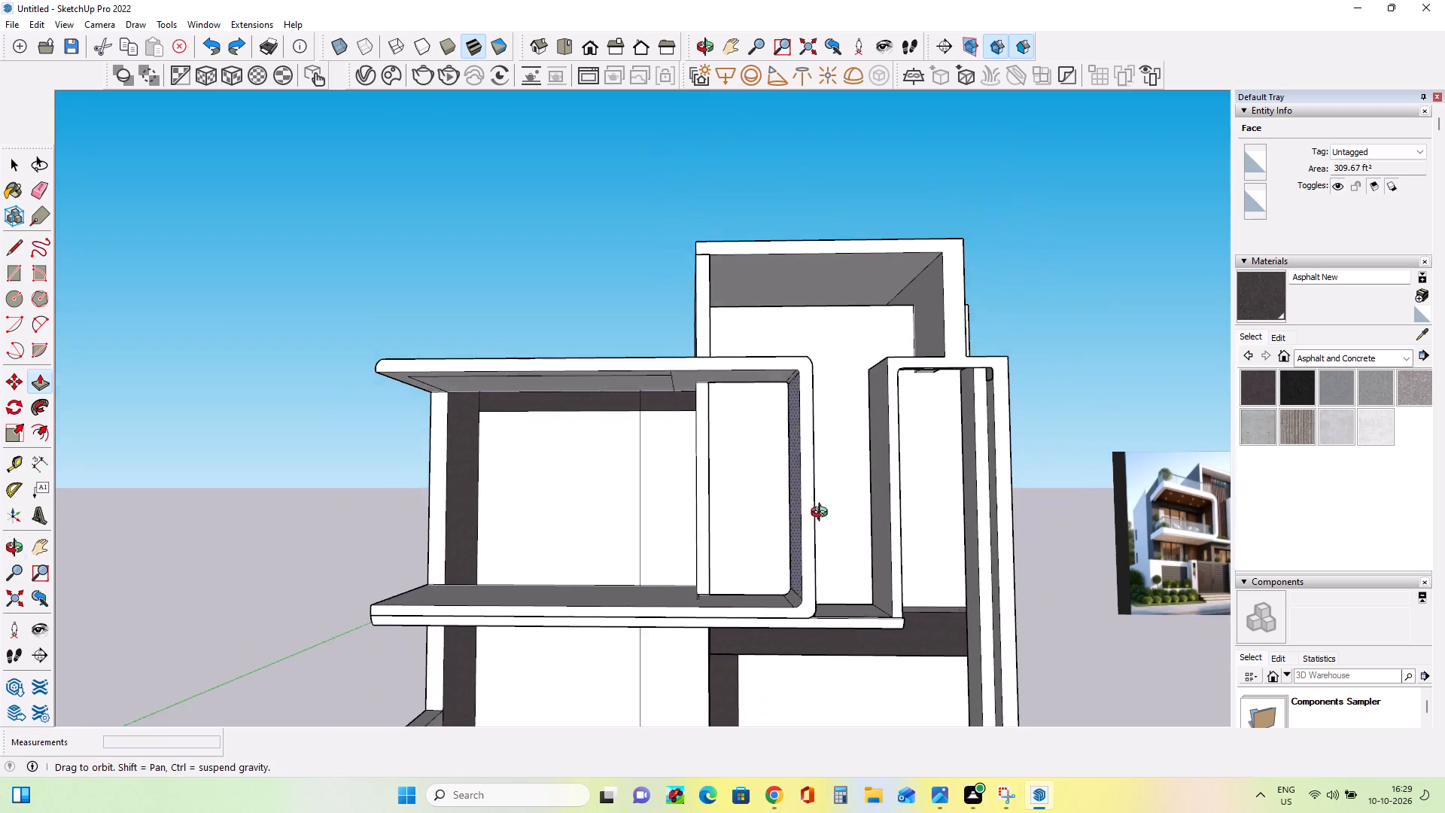
middle_click_drag(823, 514, 865, 546)
middle_click_drag(865, 546, 865, 537)
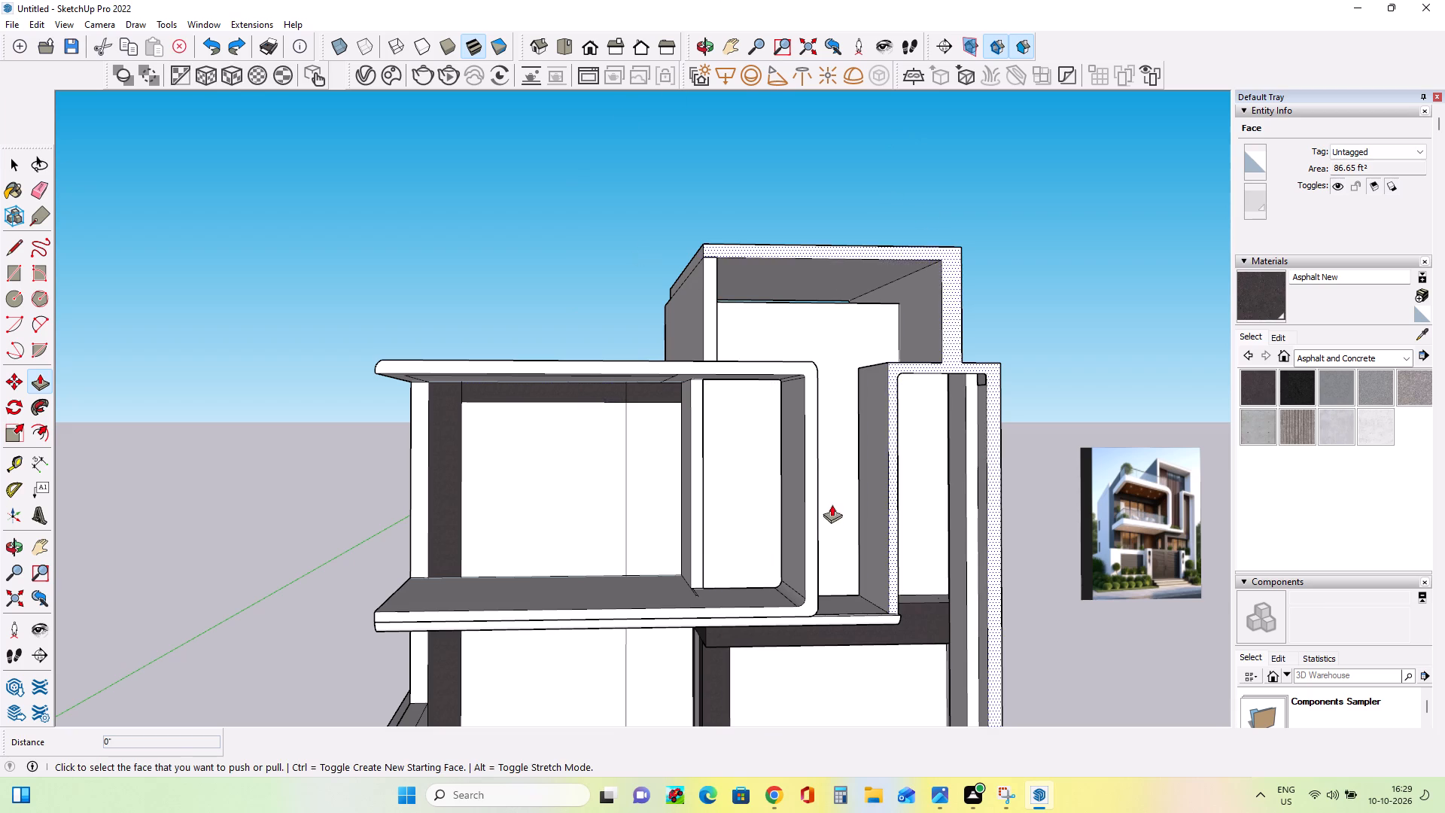
scroll(653, 516, "down", 1)
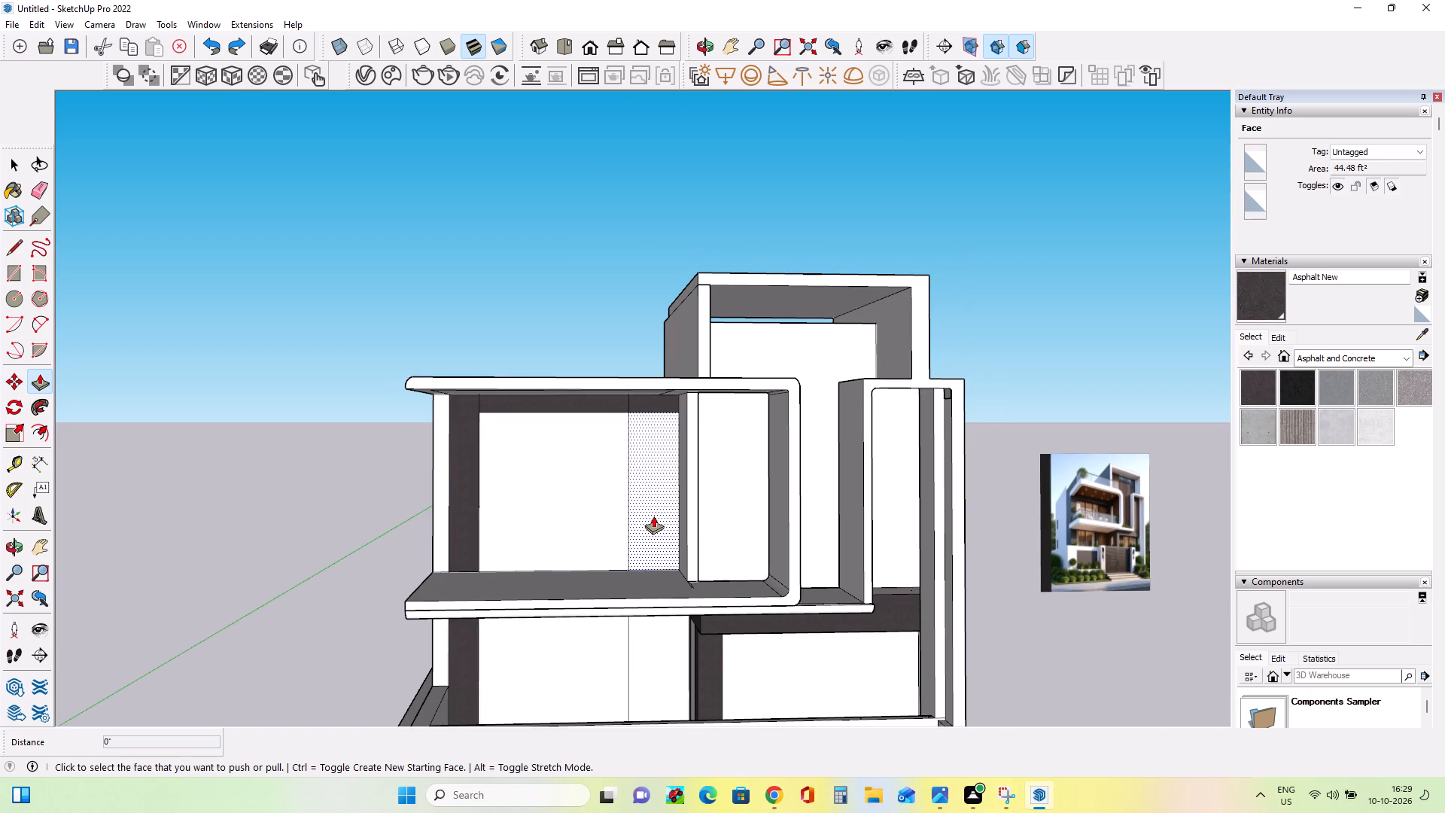
middle_click_drag(540, 544, 576, 571)
scroll(558, 553, "up", 2)
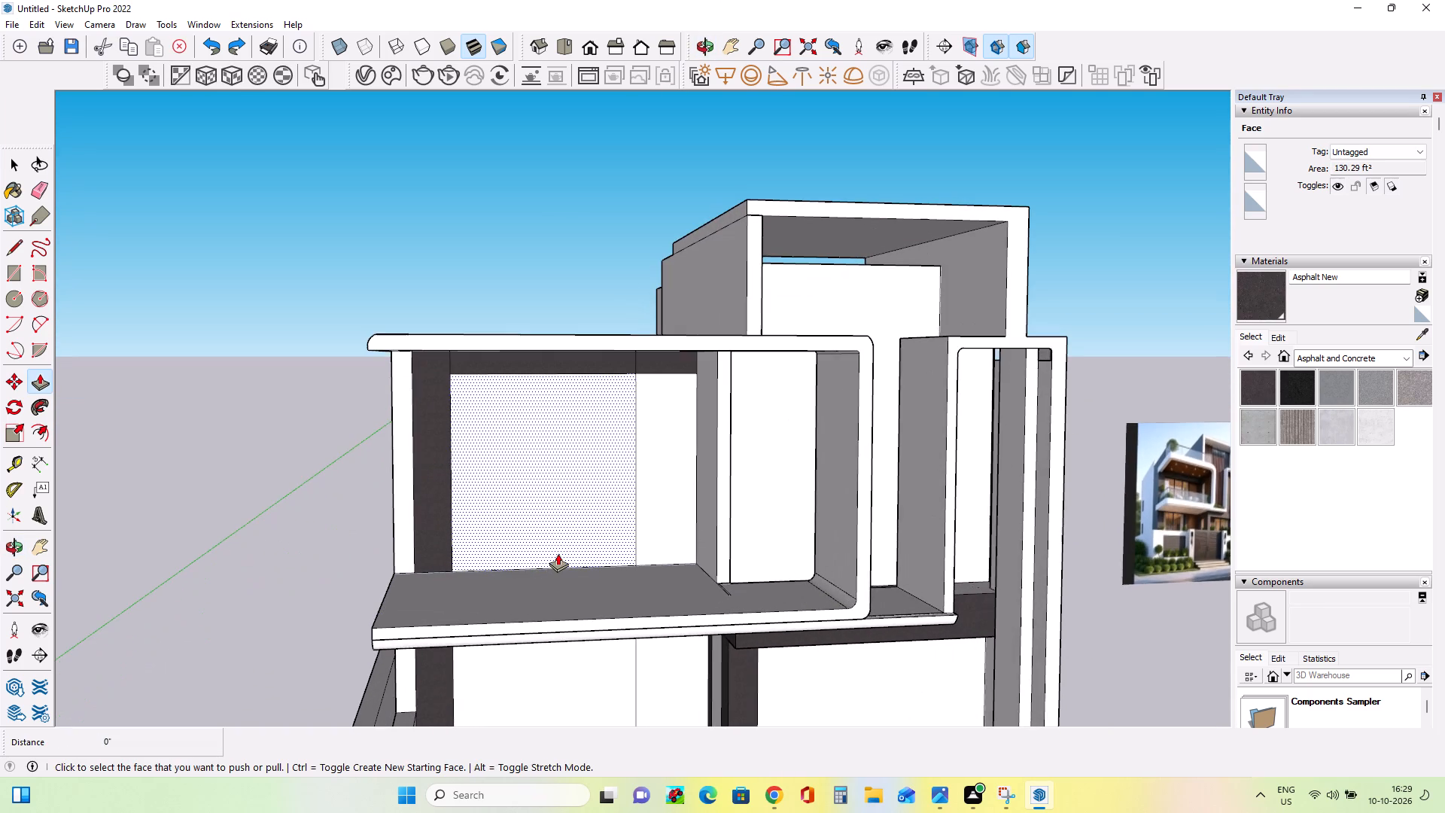
middle_click_drag(610, 529, 625, 540)
scroll(665, 530, "up", 2)
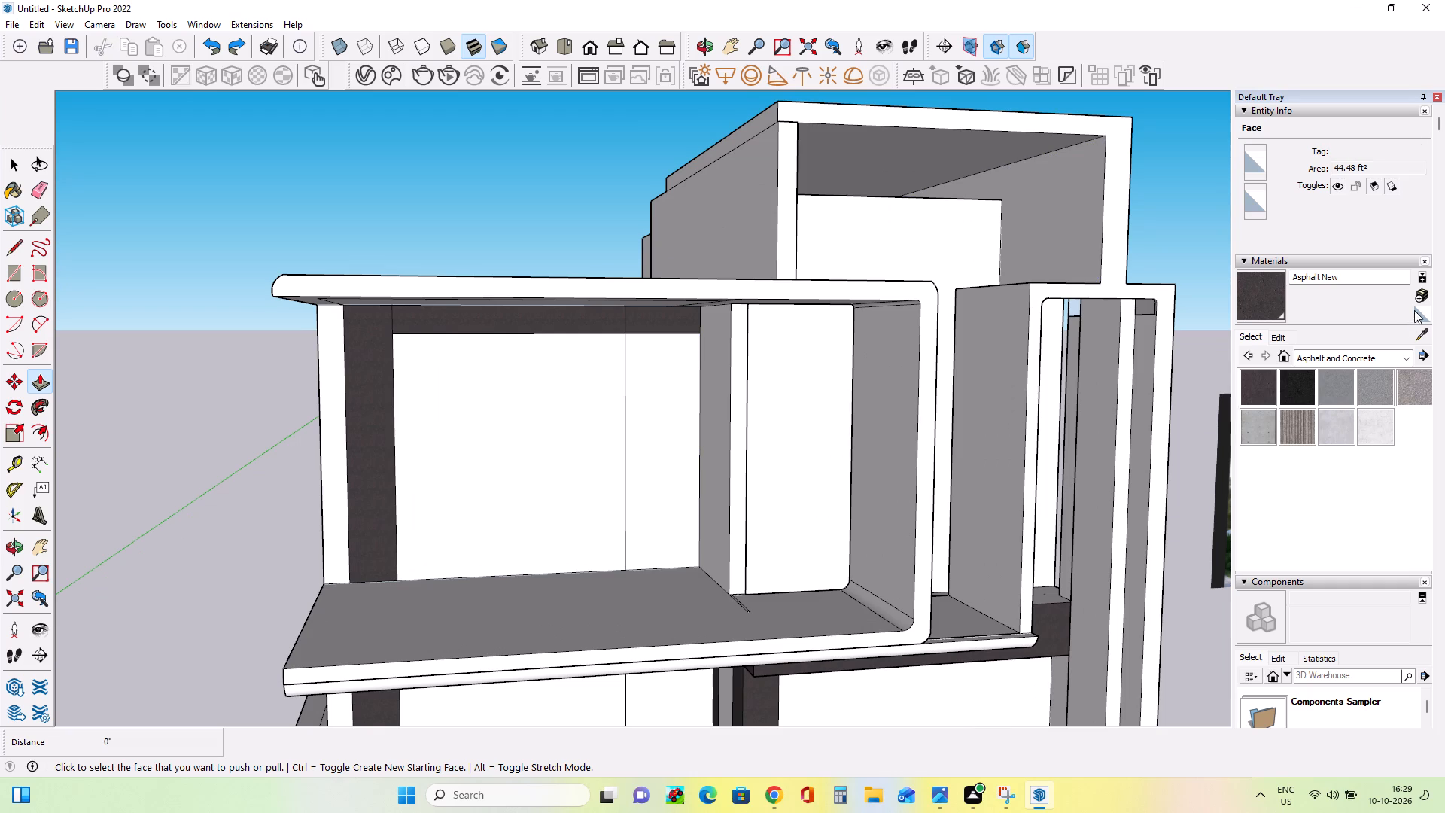
Paint the narrow back wall panels beside the partition on the upper and lower floors with Cladding Siding Tan from Brick, Cladding and Siding.
scroll(1306, 369, "up", 4)
scroll(1346, 315, "up", 4)
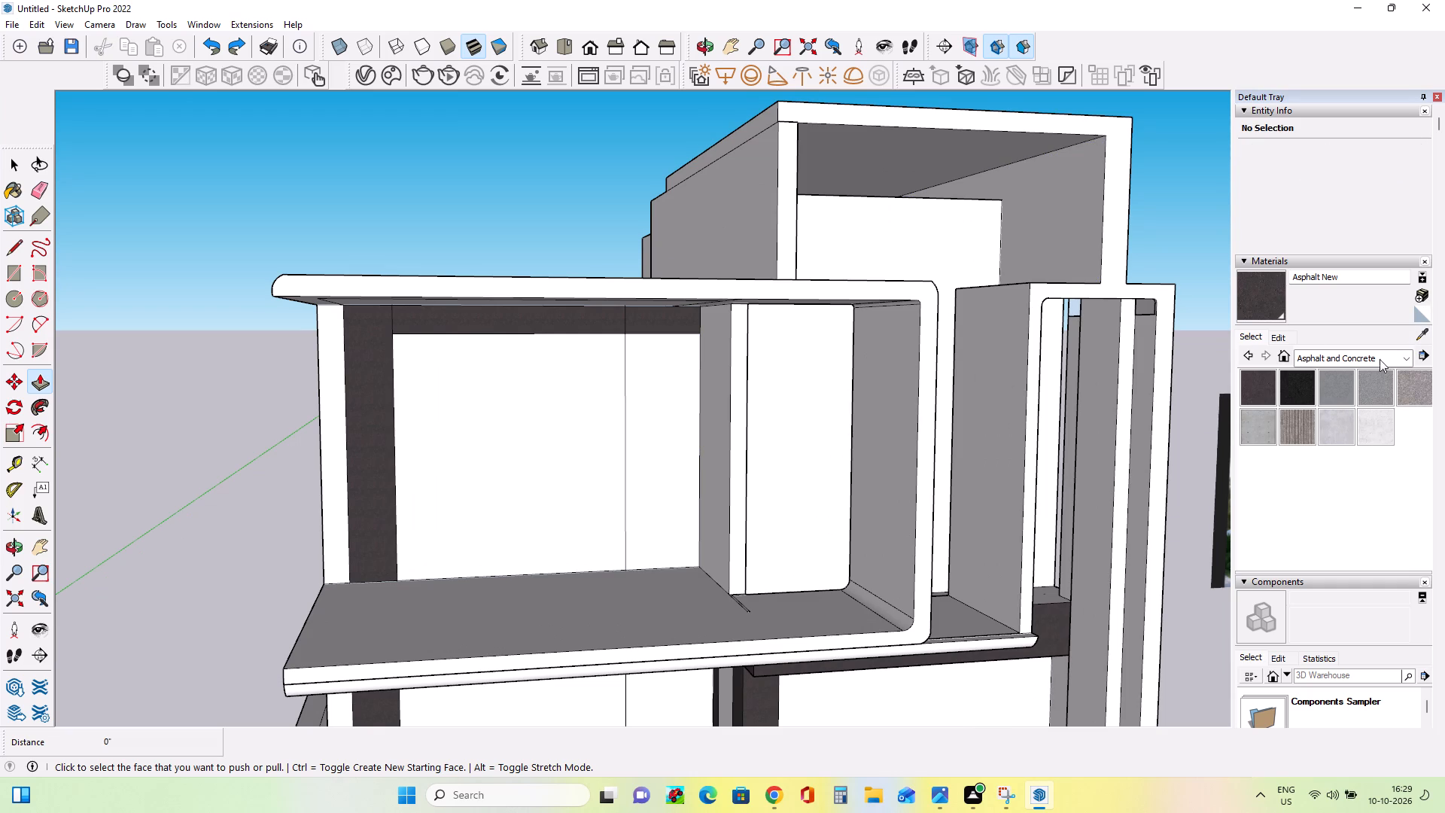
left_click(1379, 358)
left_click(1340, 553)
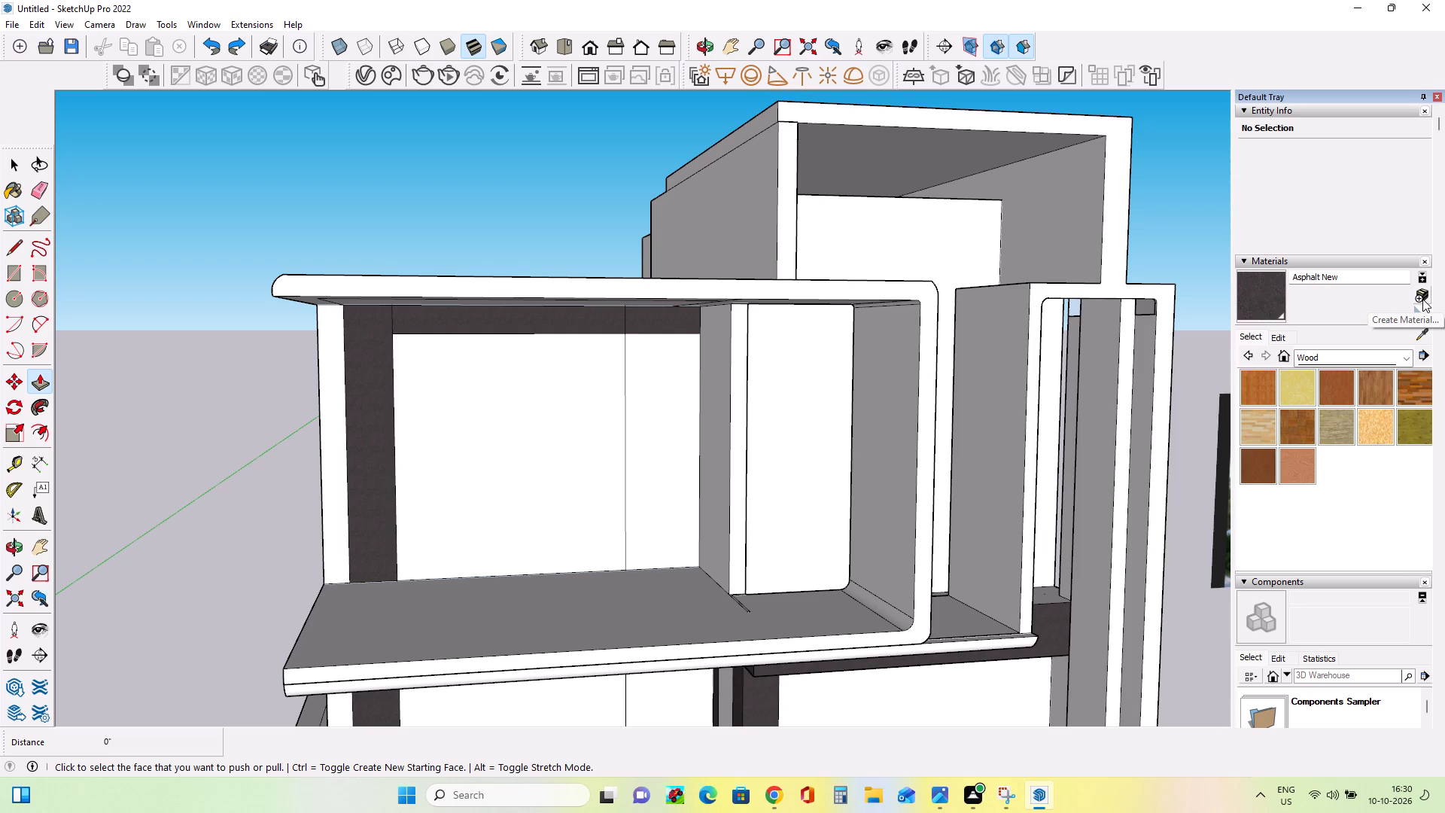
left_click(1350, 355)
left_click(1370, 387)
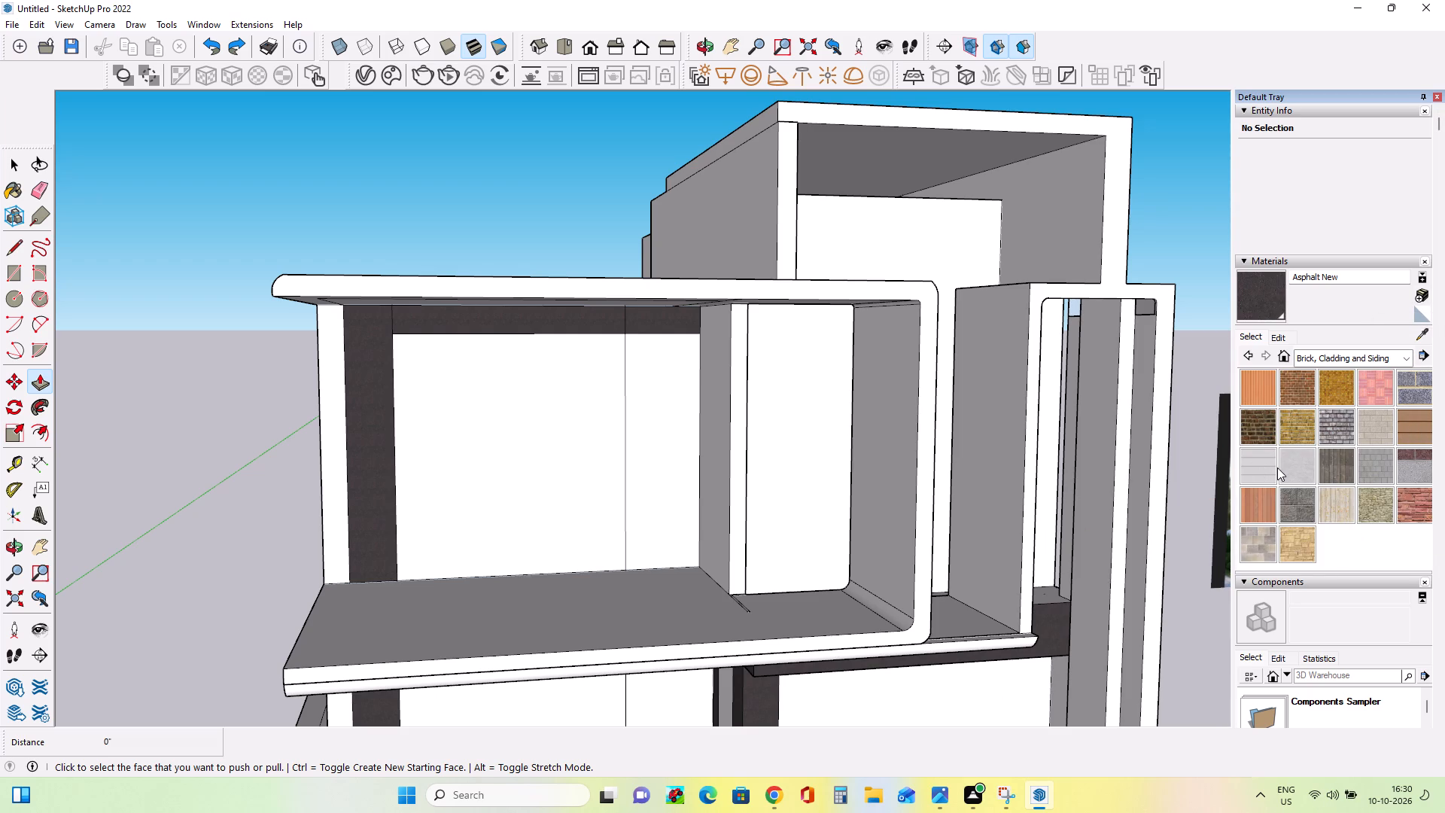
left_click(1410, 424)
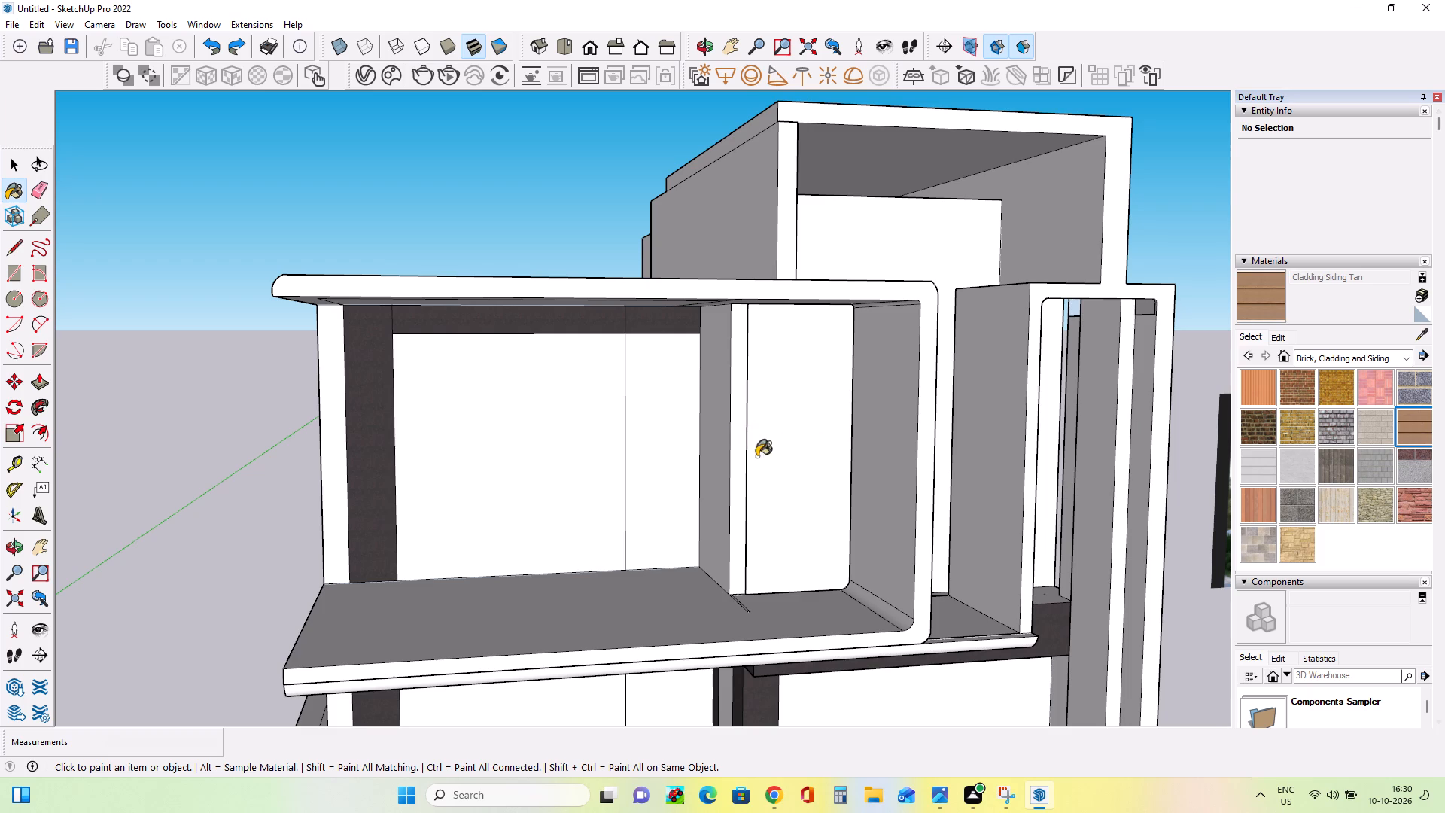
left_click(645, 427)
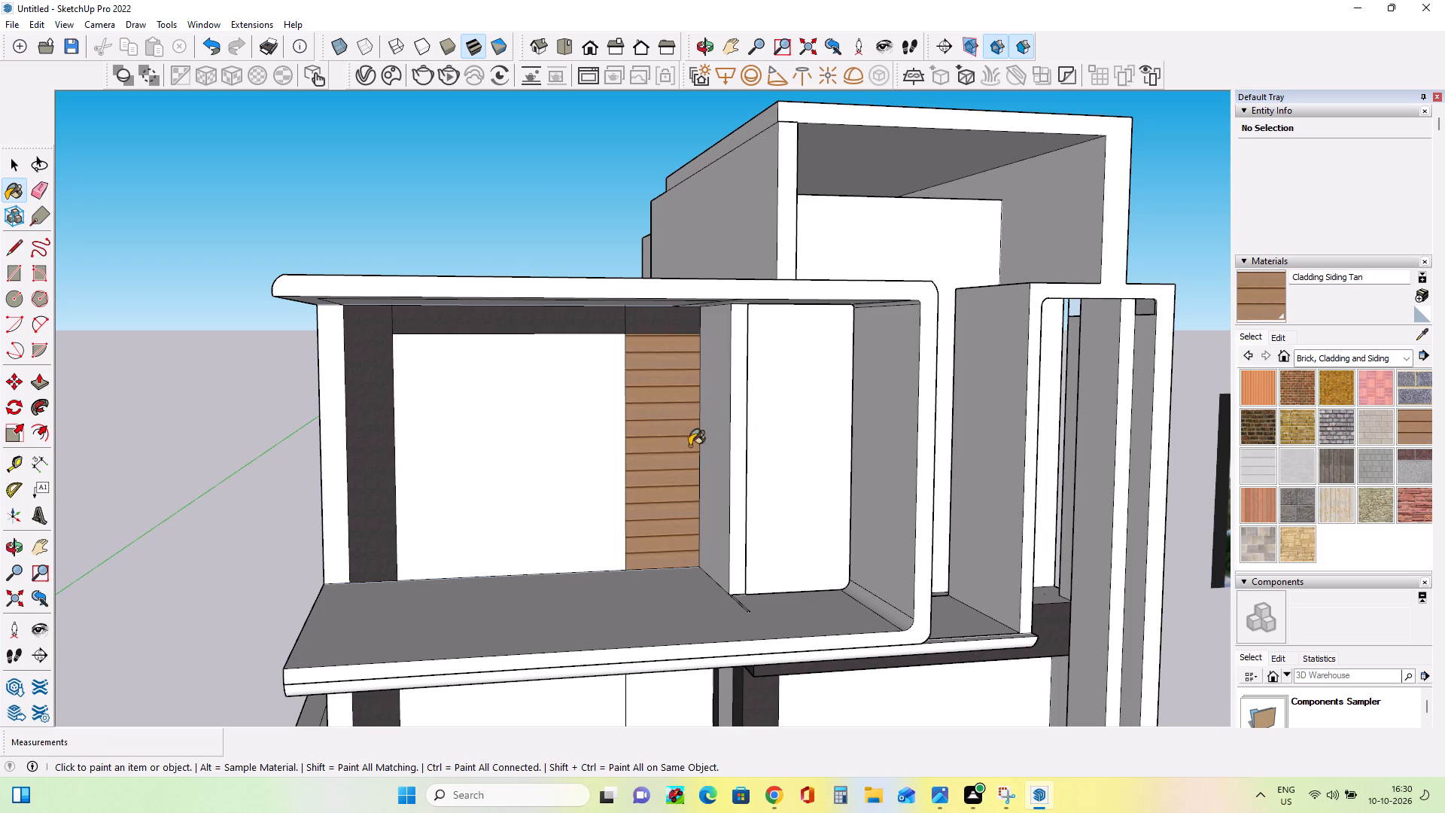
scroll(641, 559, "down", 3)
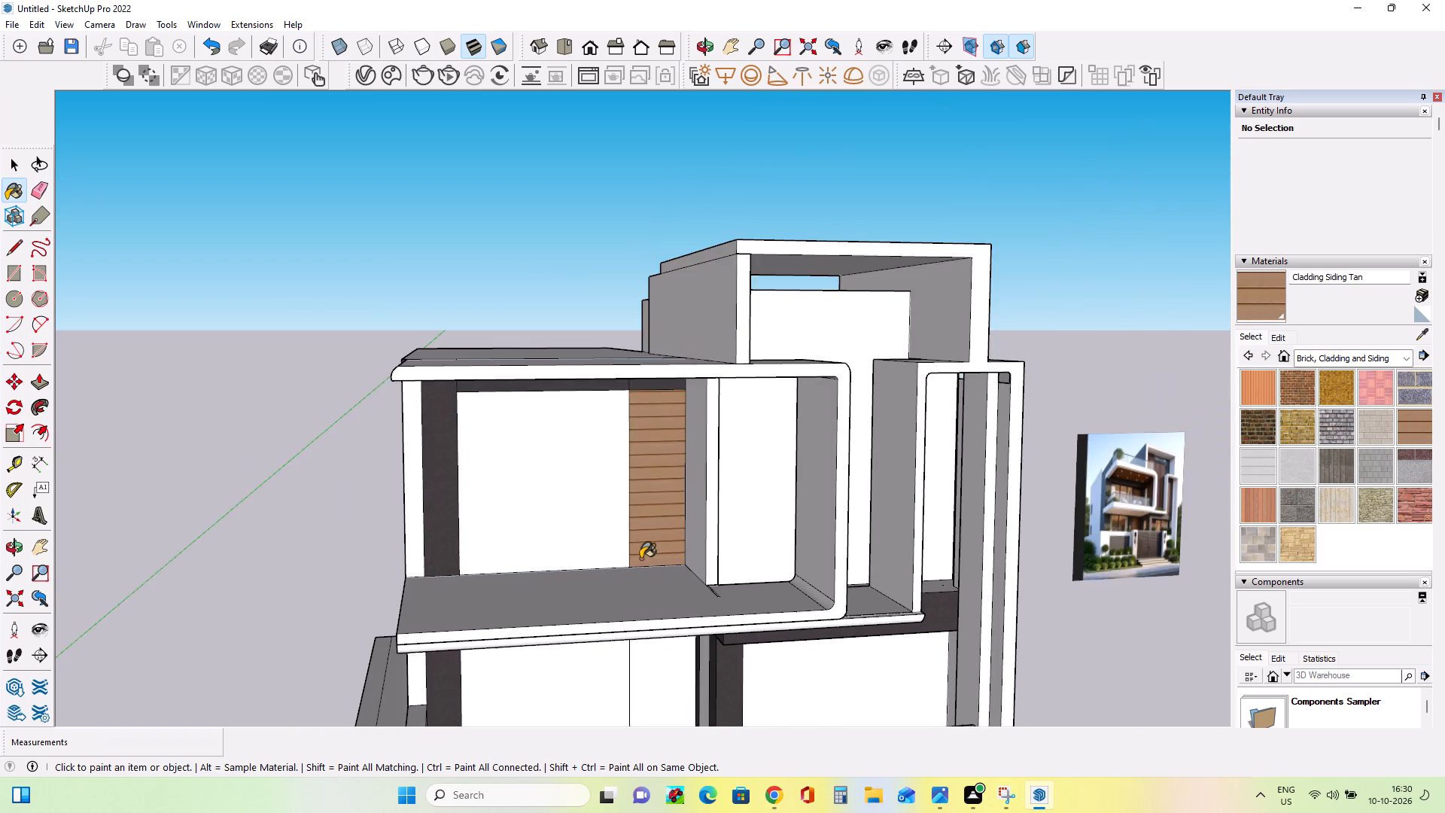
scroll(645, 567, "down", 2)
left_click(662, 677)
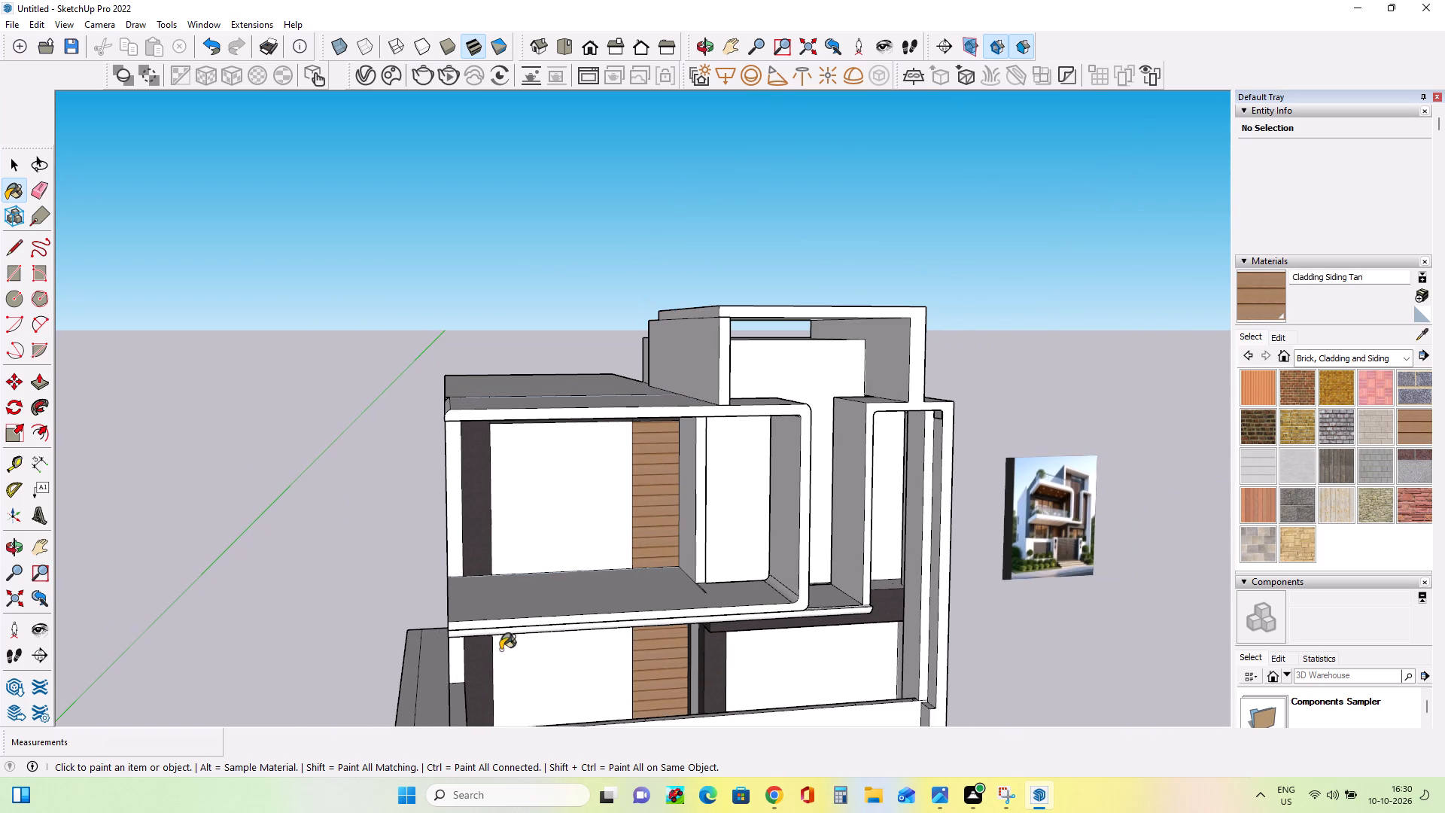
Examine the clad wall panels and overall facade from several angles against the reference image.
middle_click_drag(677, 560, 672, 537)
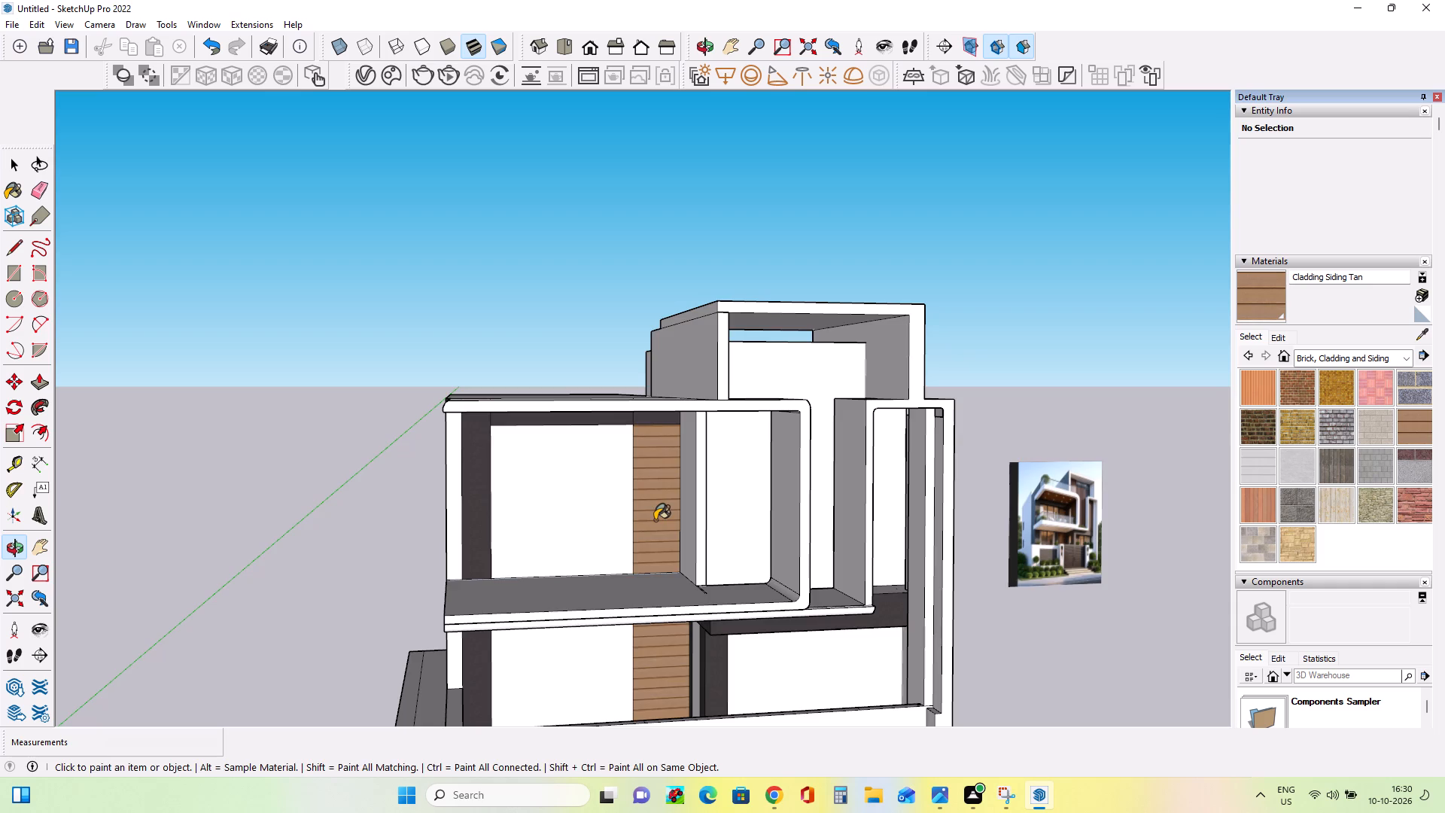
middle_click_drag(655, 498, 681, 359)
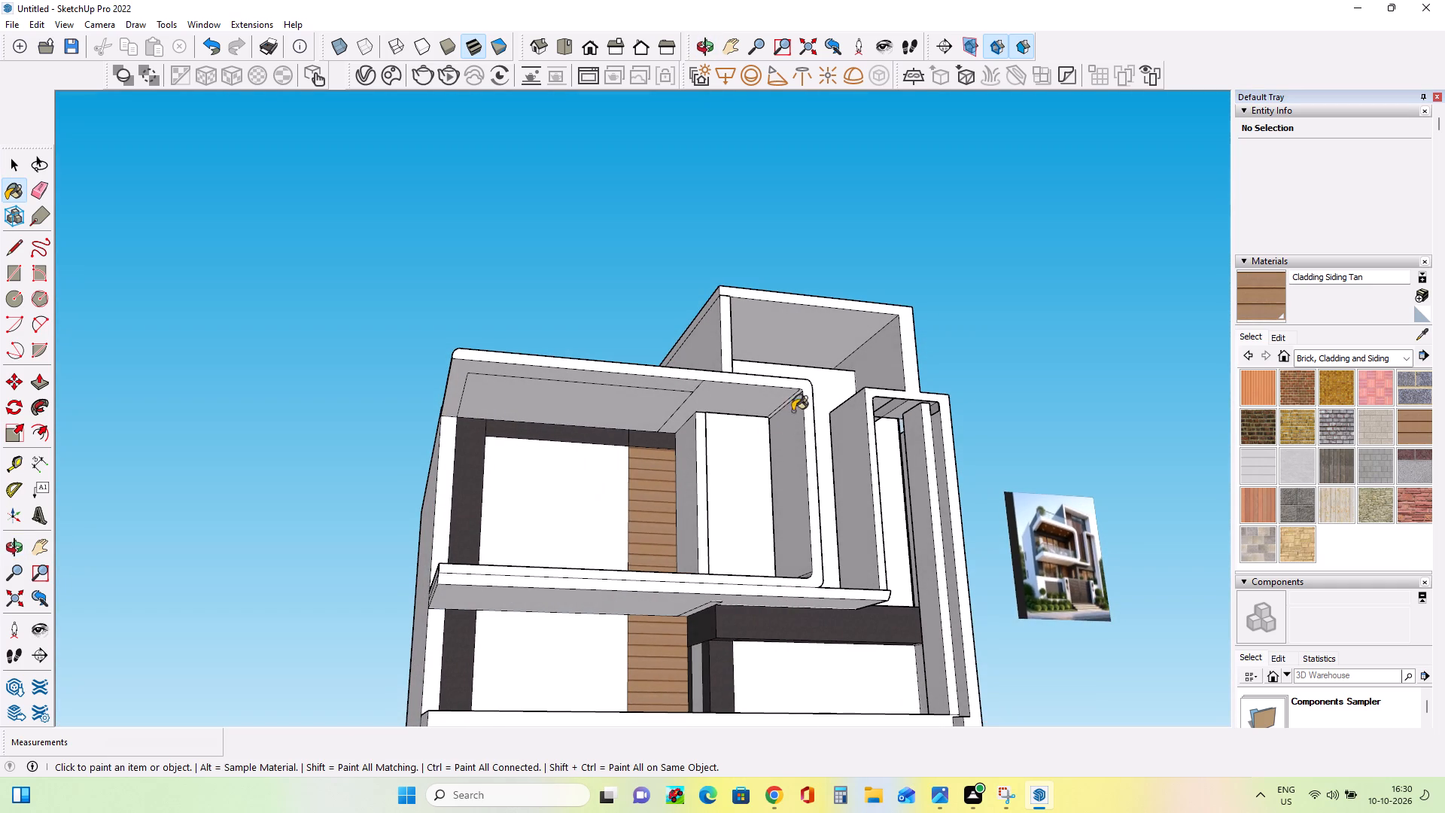
middle_click_drag(802, 419, 710, 441)
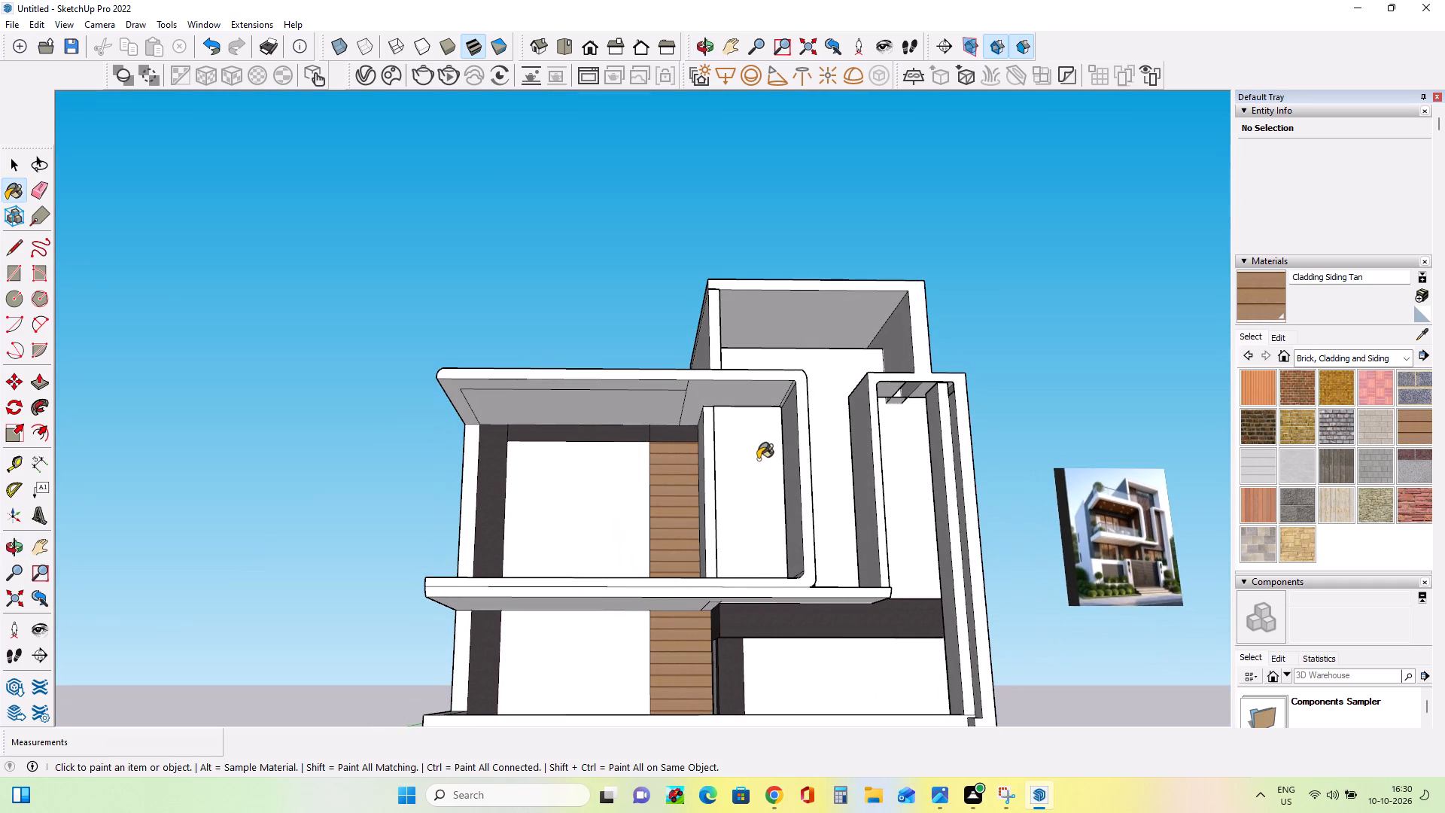
middle_click_drag(785, 412, 819, 435)
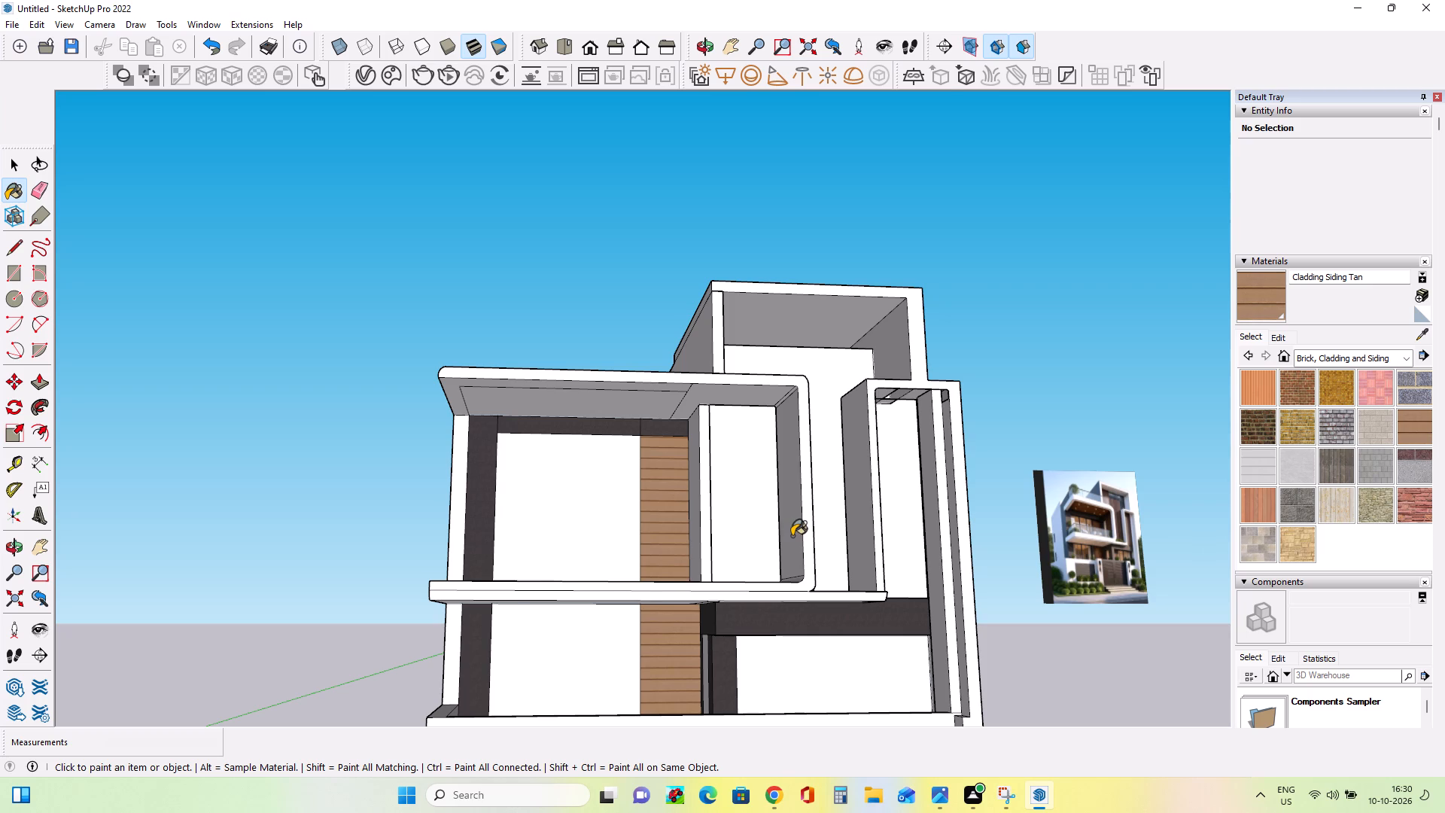
scroll(792, 536, "down", 1)
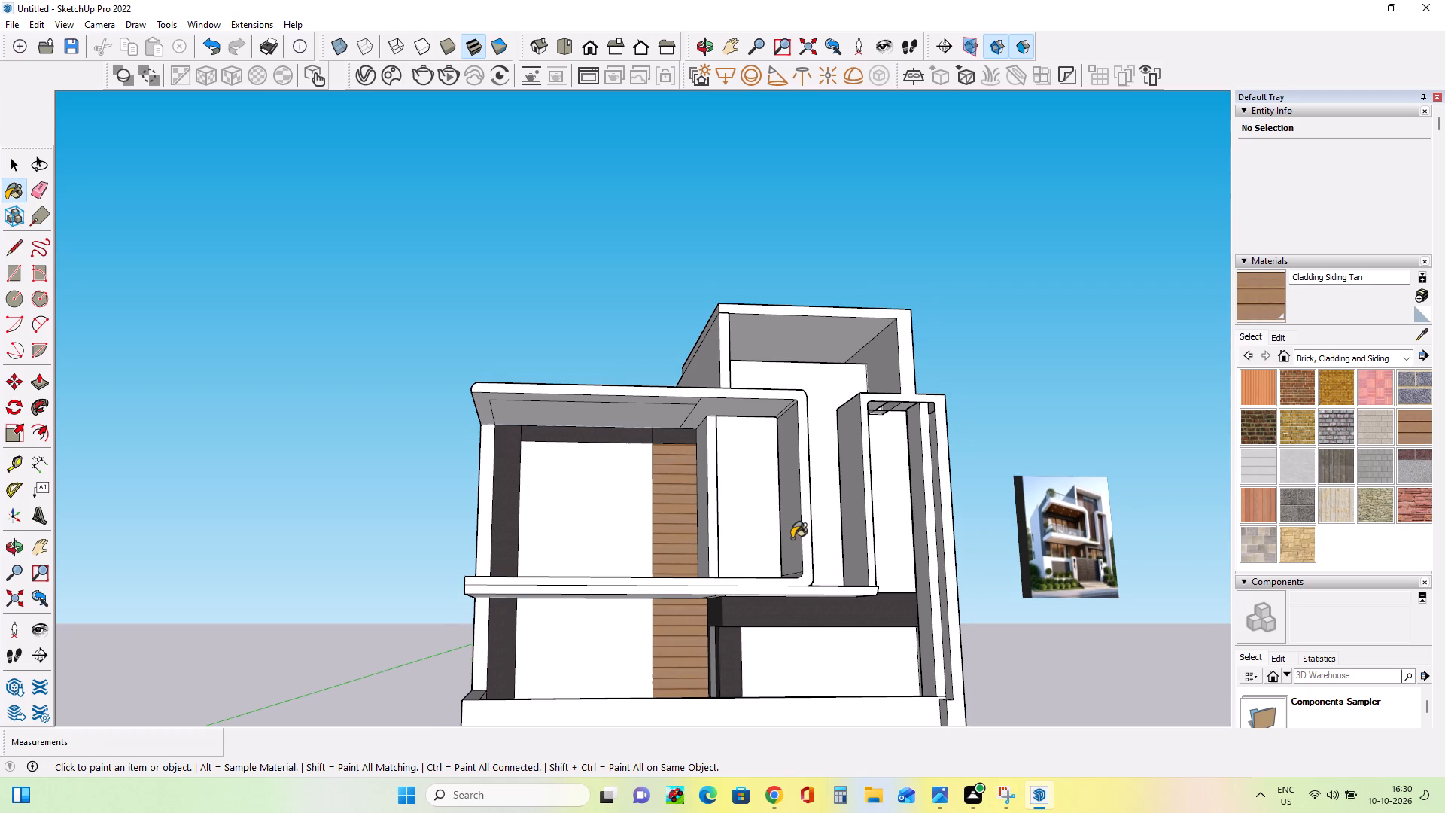
middle_click_drag(711, 559, 557, 605)
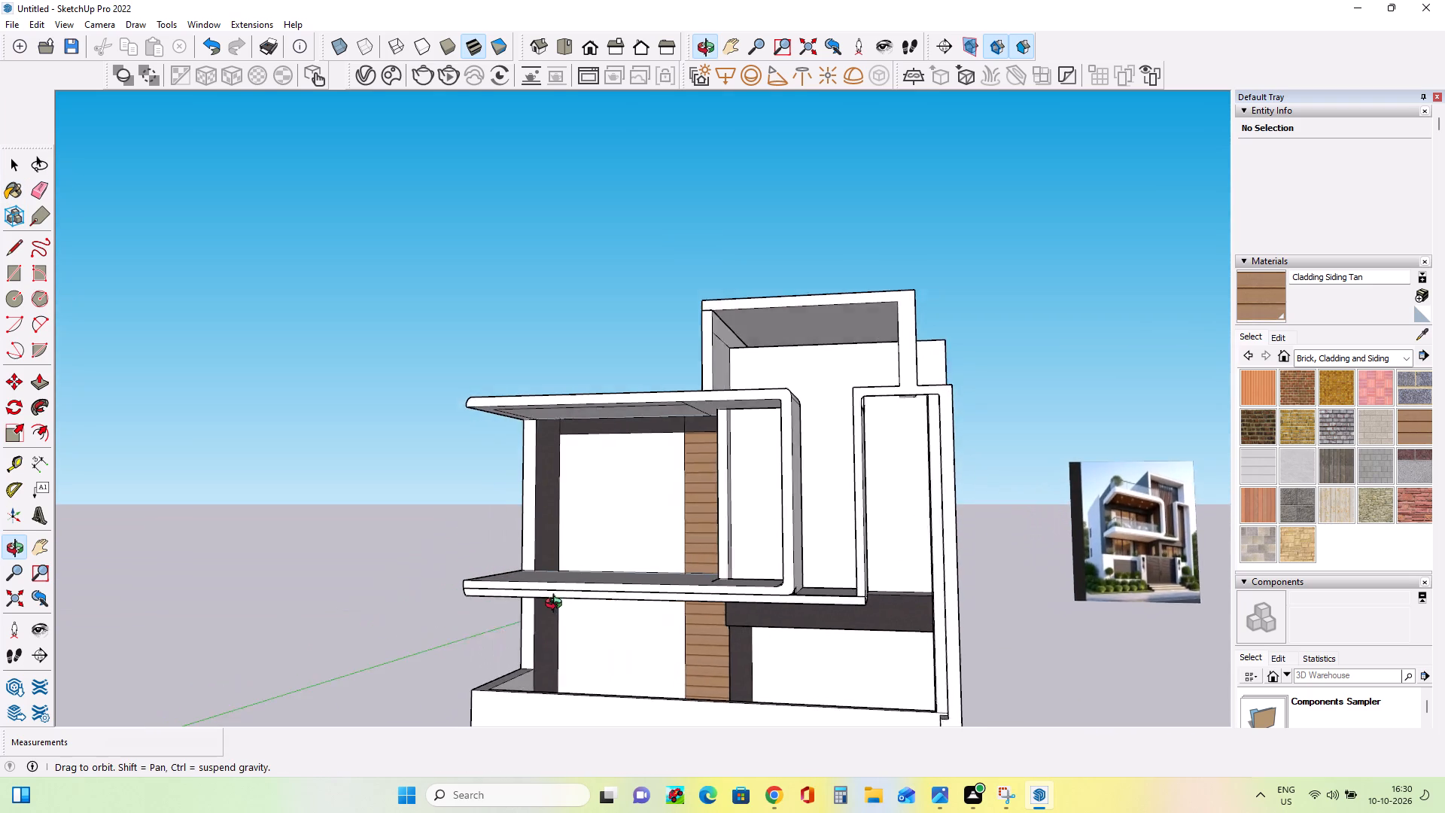
middle_click_drag(557, 605, 649, 623)
scroll(671, 607, "down", 3)
middle_click_drag(671, 607, 710, 607)
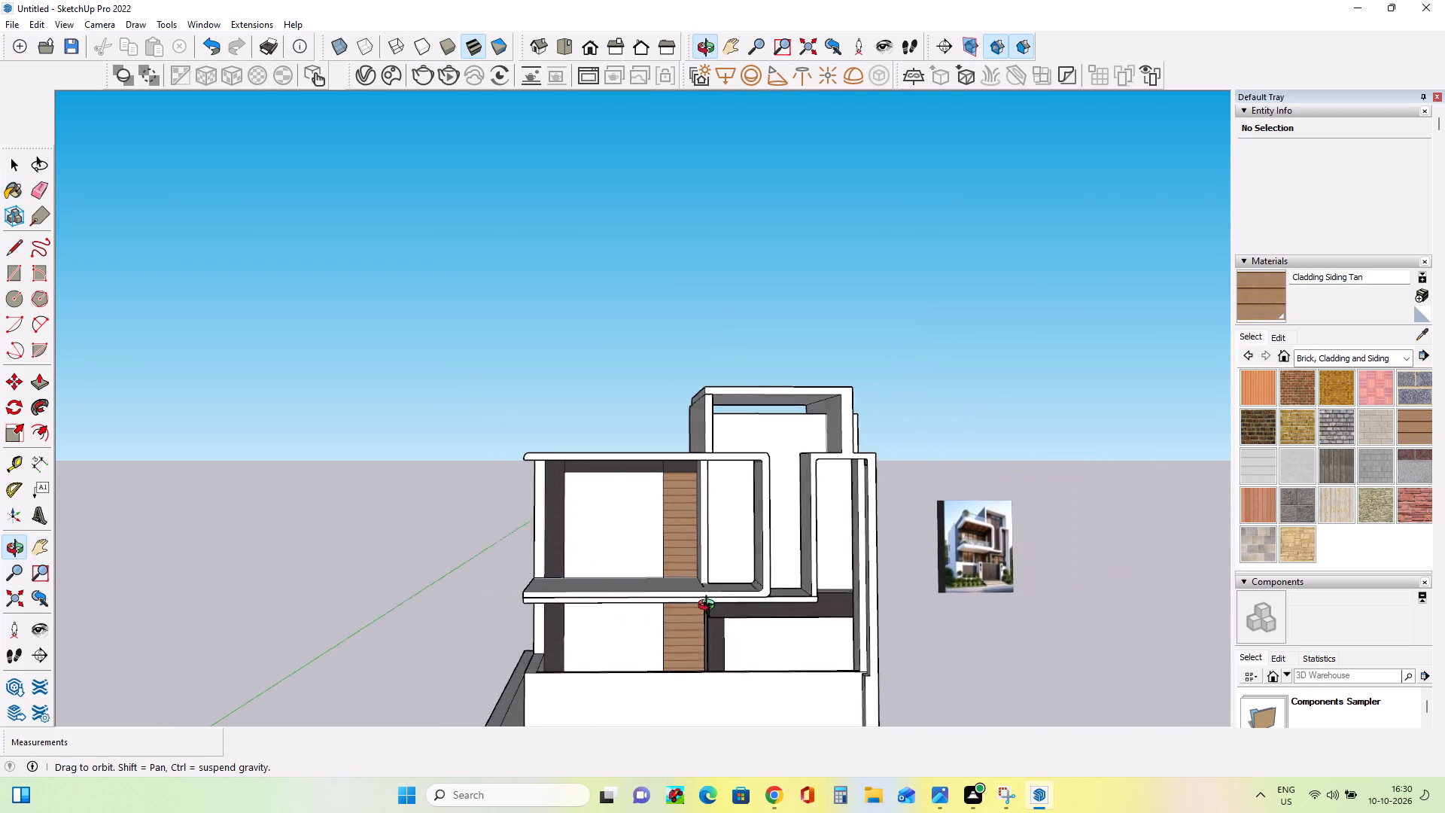
middle_click_drag(710, 607, 740, 624)
scroll(517, 657, "up", 3)
middle_click_drag(614, 659, 780, 670)
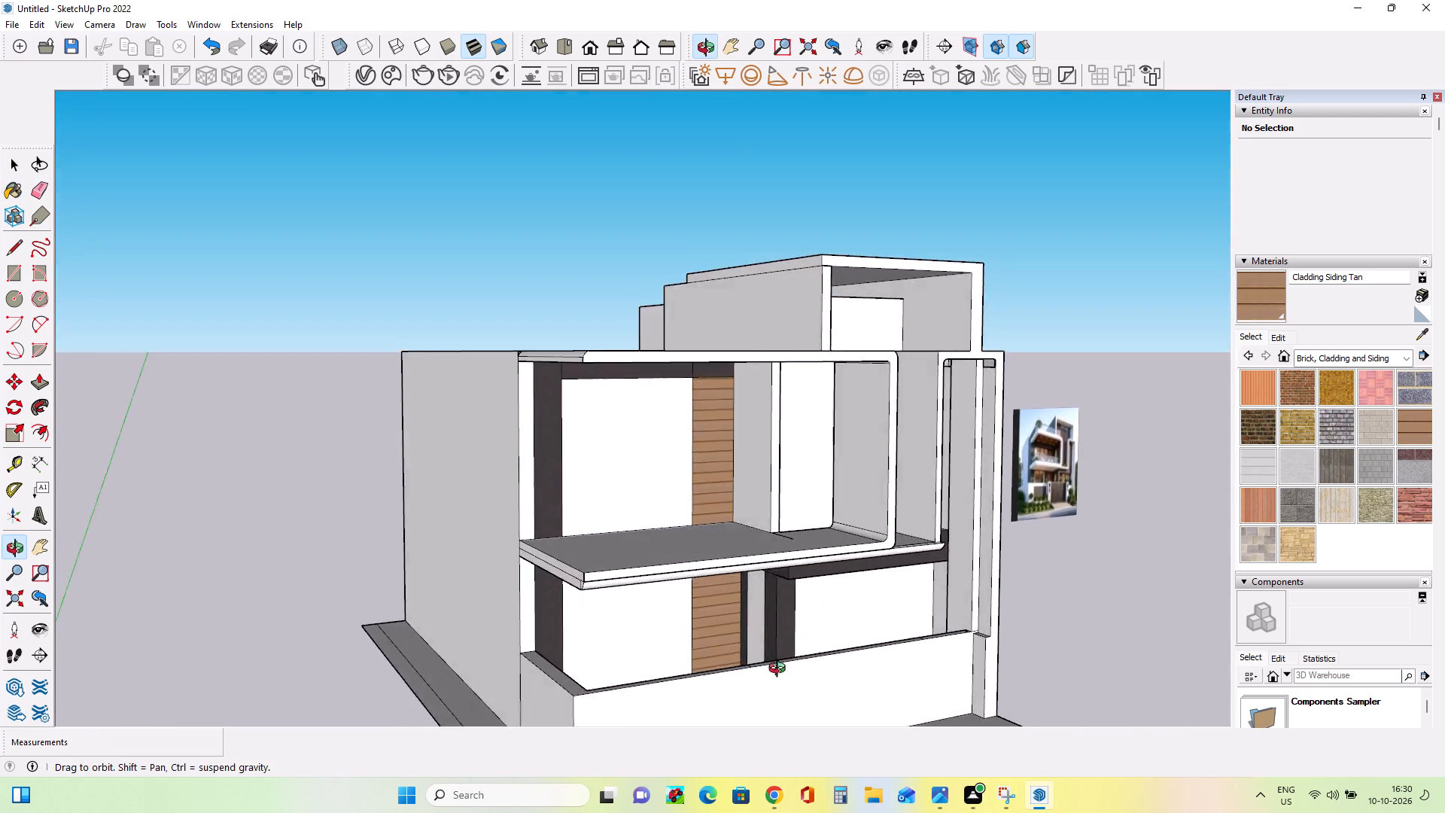
Paint the narrow ground-floor side face between the wood cladding and the dark column with Translucent Glass Gray from Glass and Mirrors.
middle_click_drag(780, 670, 534, 698)
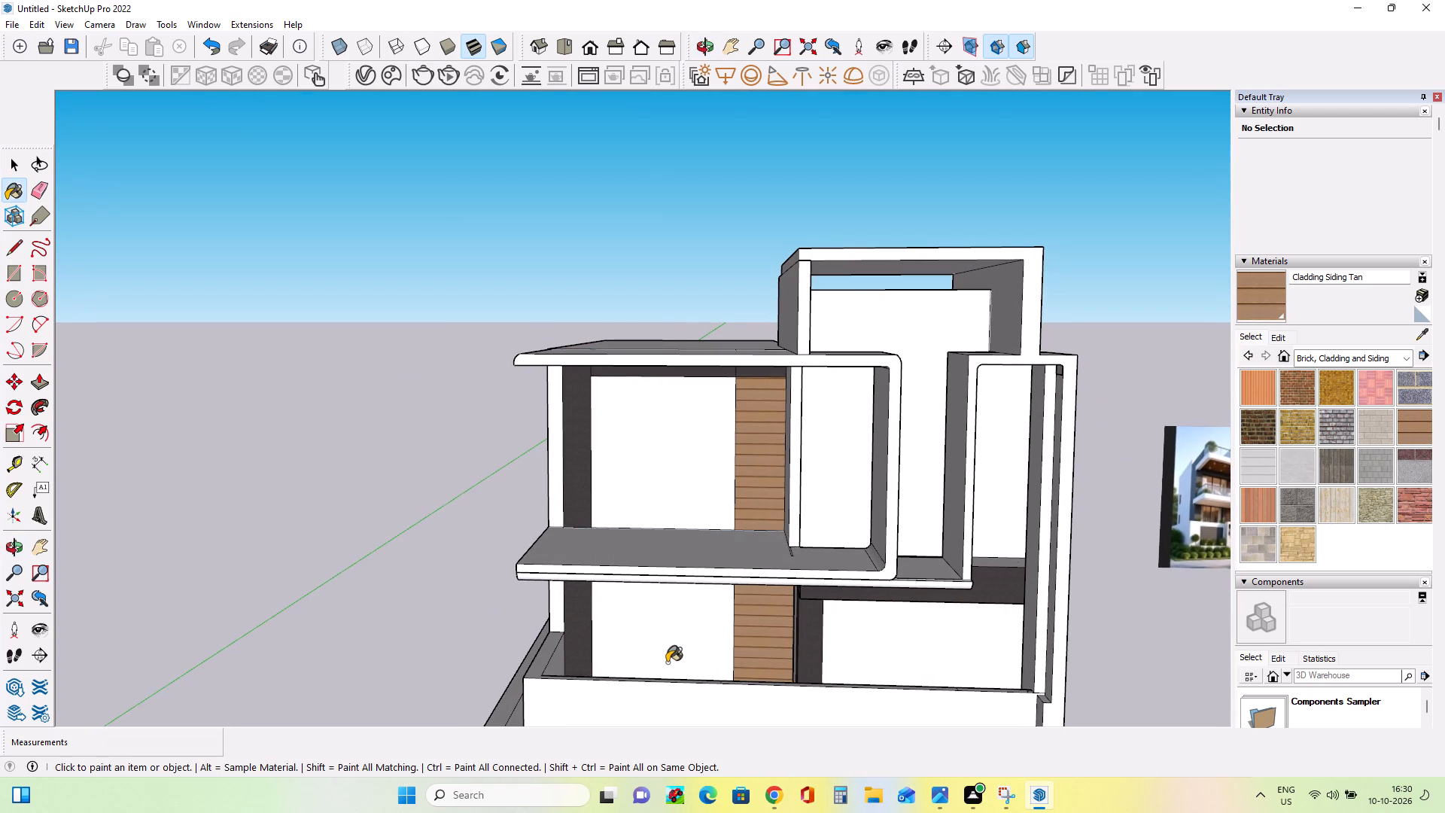
middle_click_drag(705, 645, 747, 638)
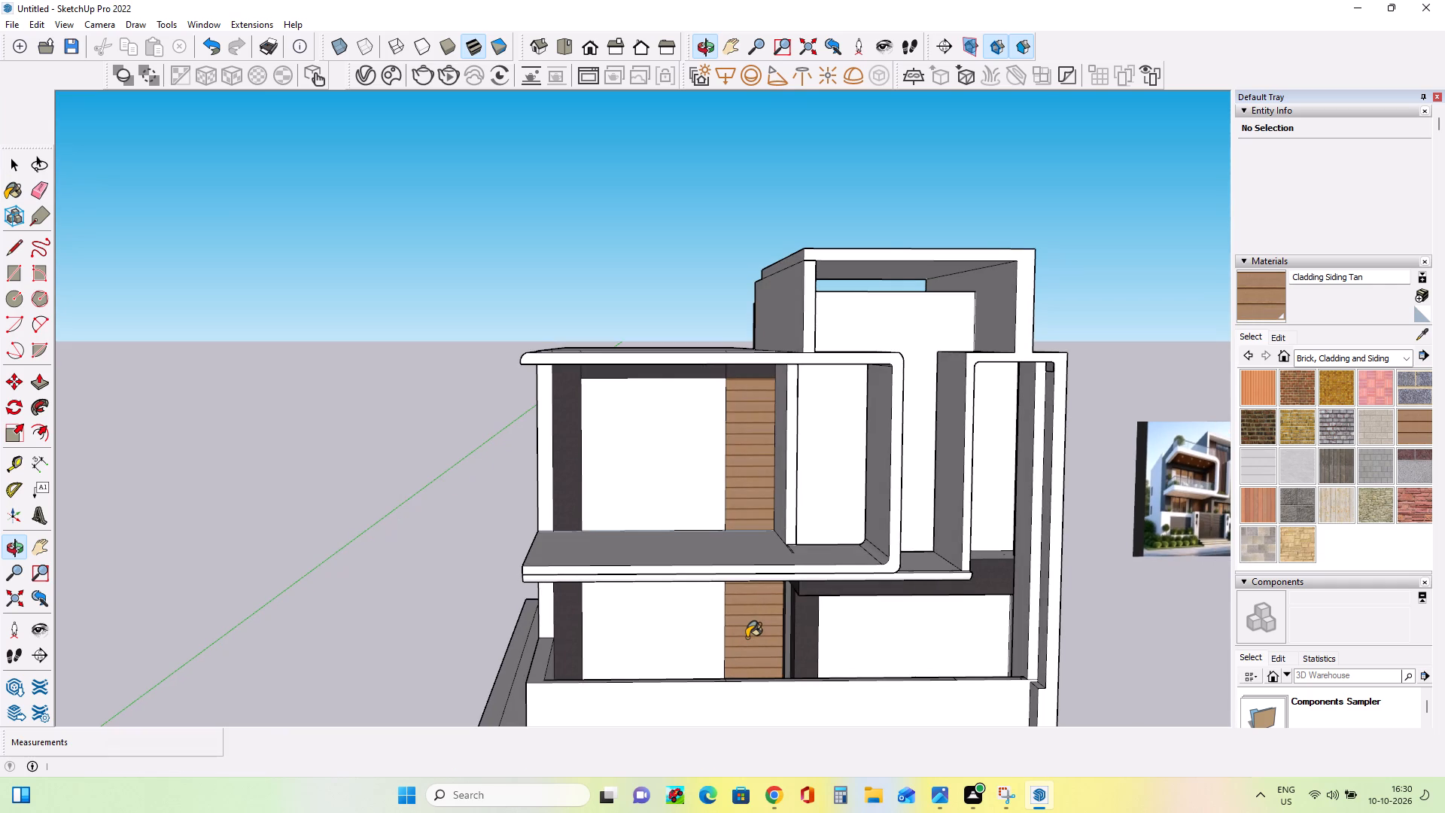
middle_click_drag(747, 638, 738, 631)
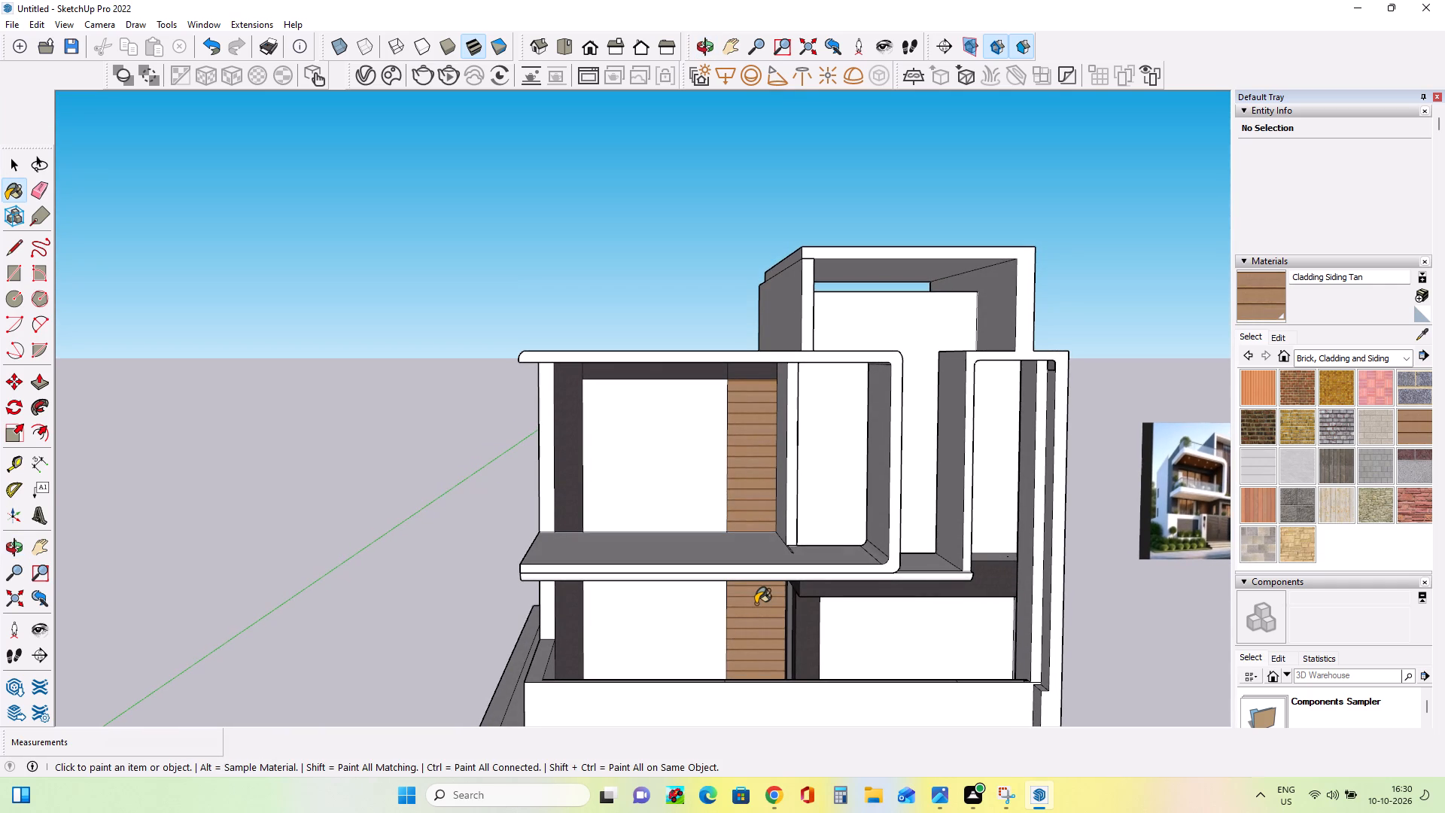
scroll(768, 625, "down", 3)
middle_click_drag(793, 648, 1034, 617)
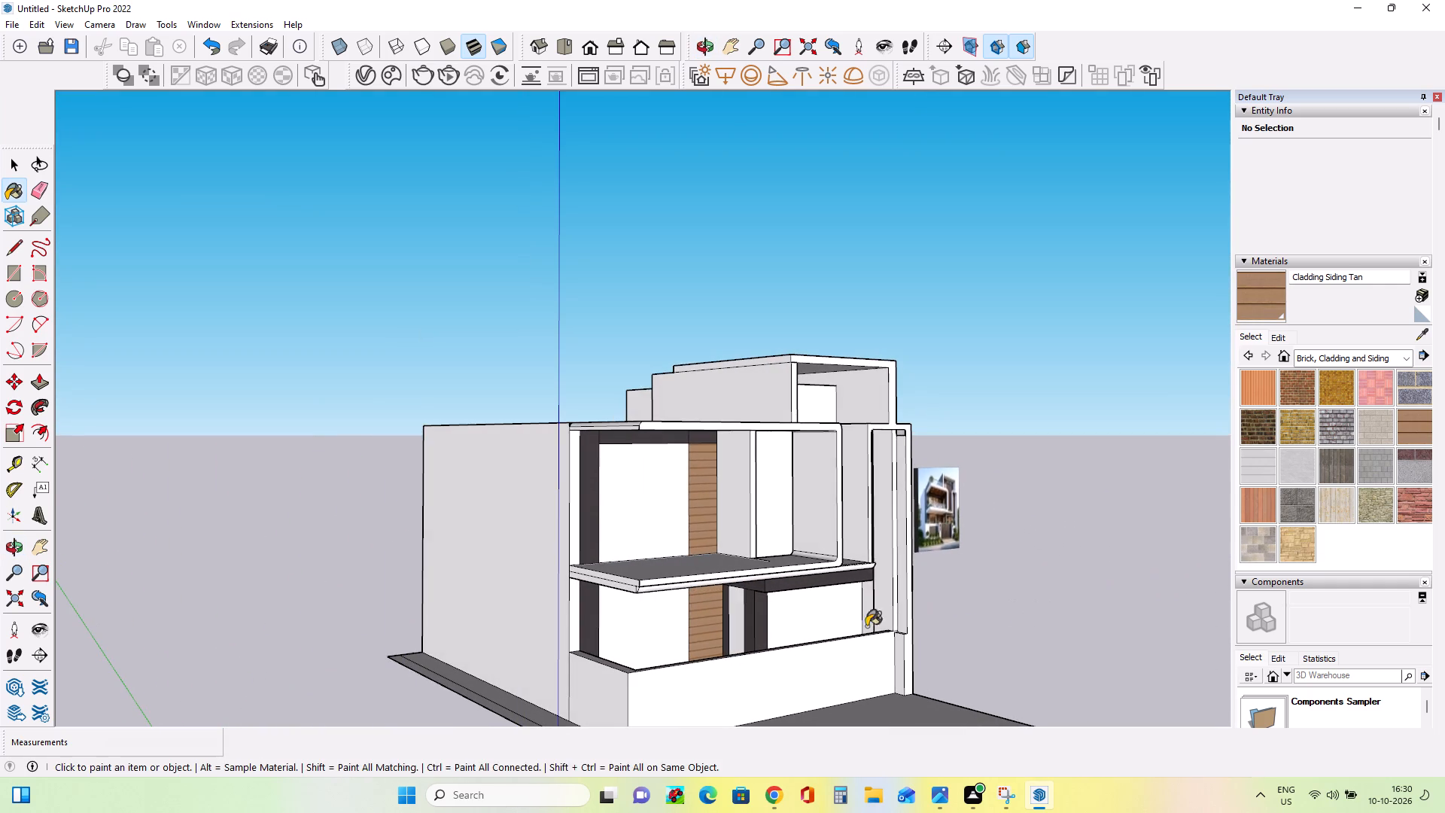
middle_click_drag(807, 632, 716, 637)
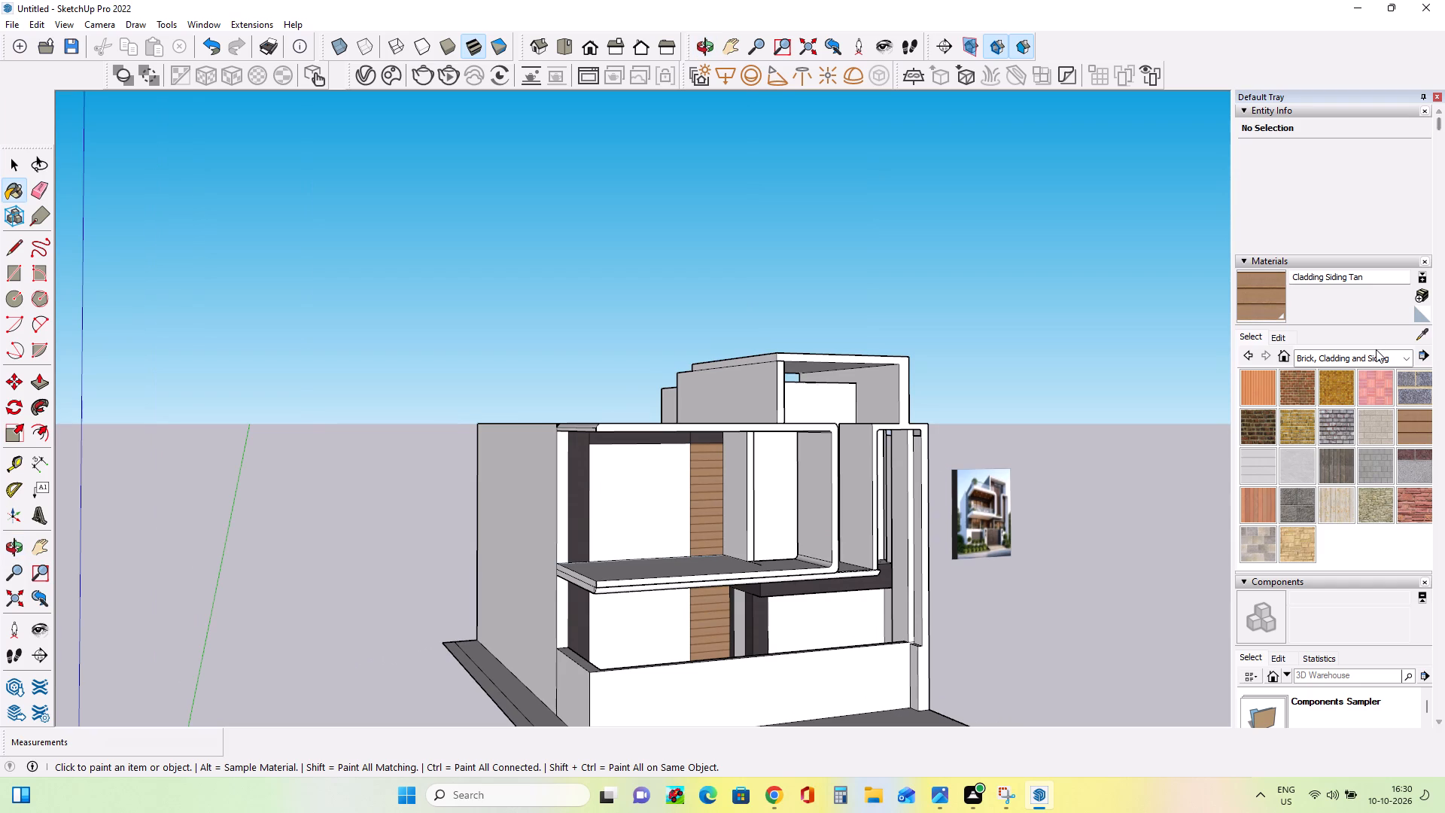
left_click(1376, 349)
scroll(1370, 410, "up", 7)
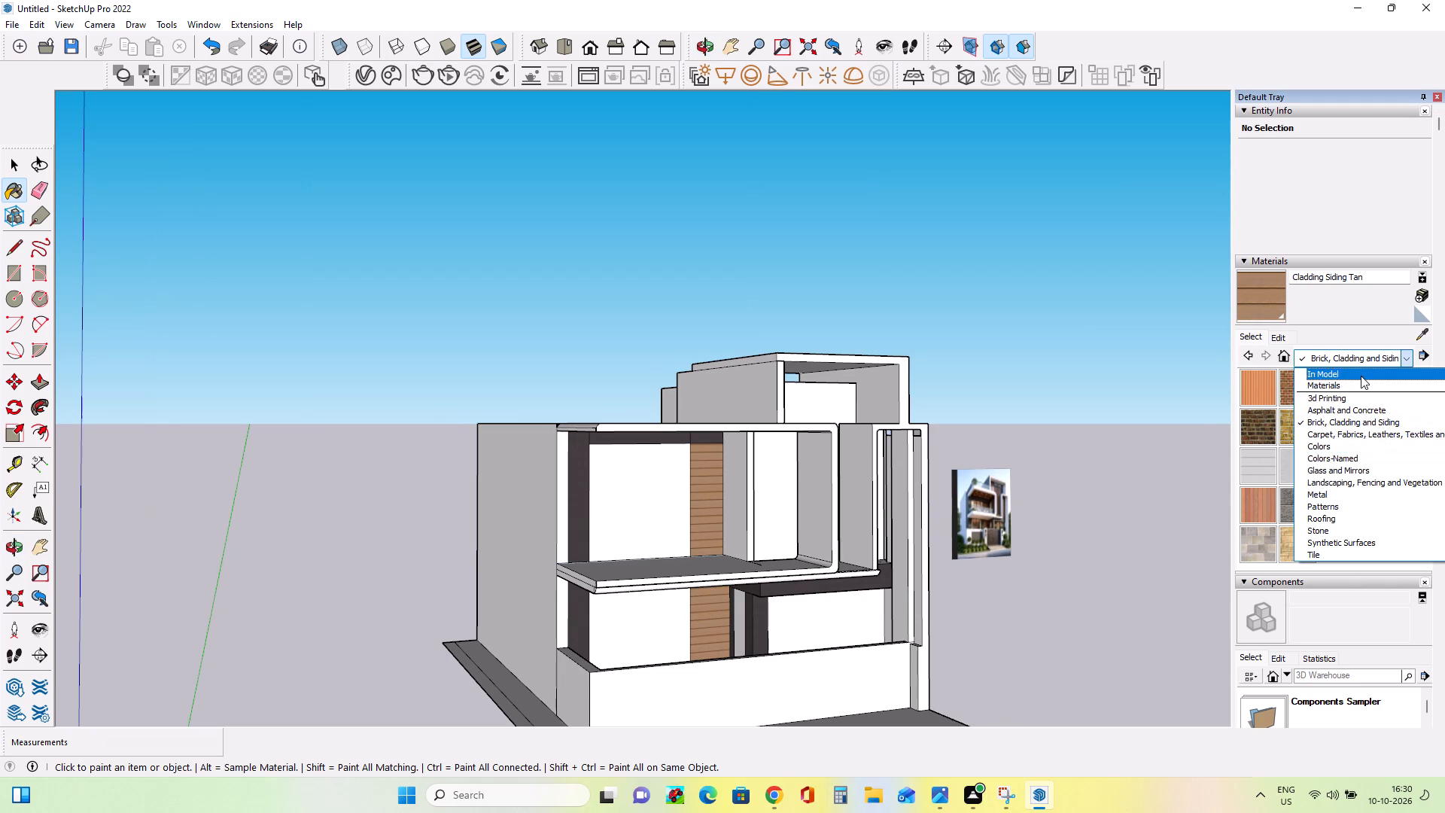
left_click(1361, 376)
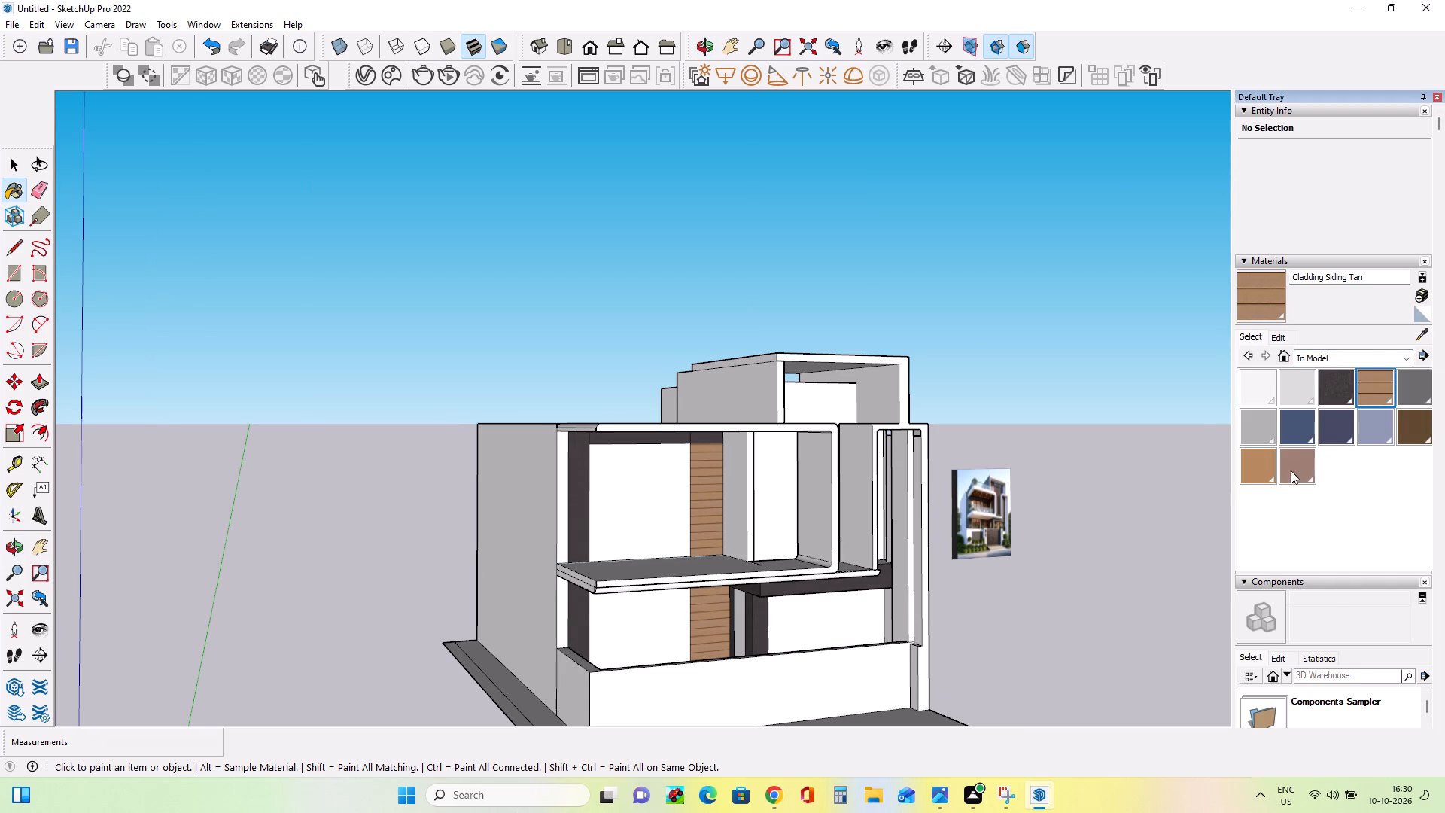
left_click(1380, 358)
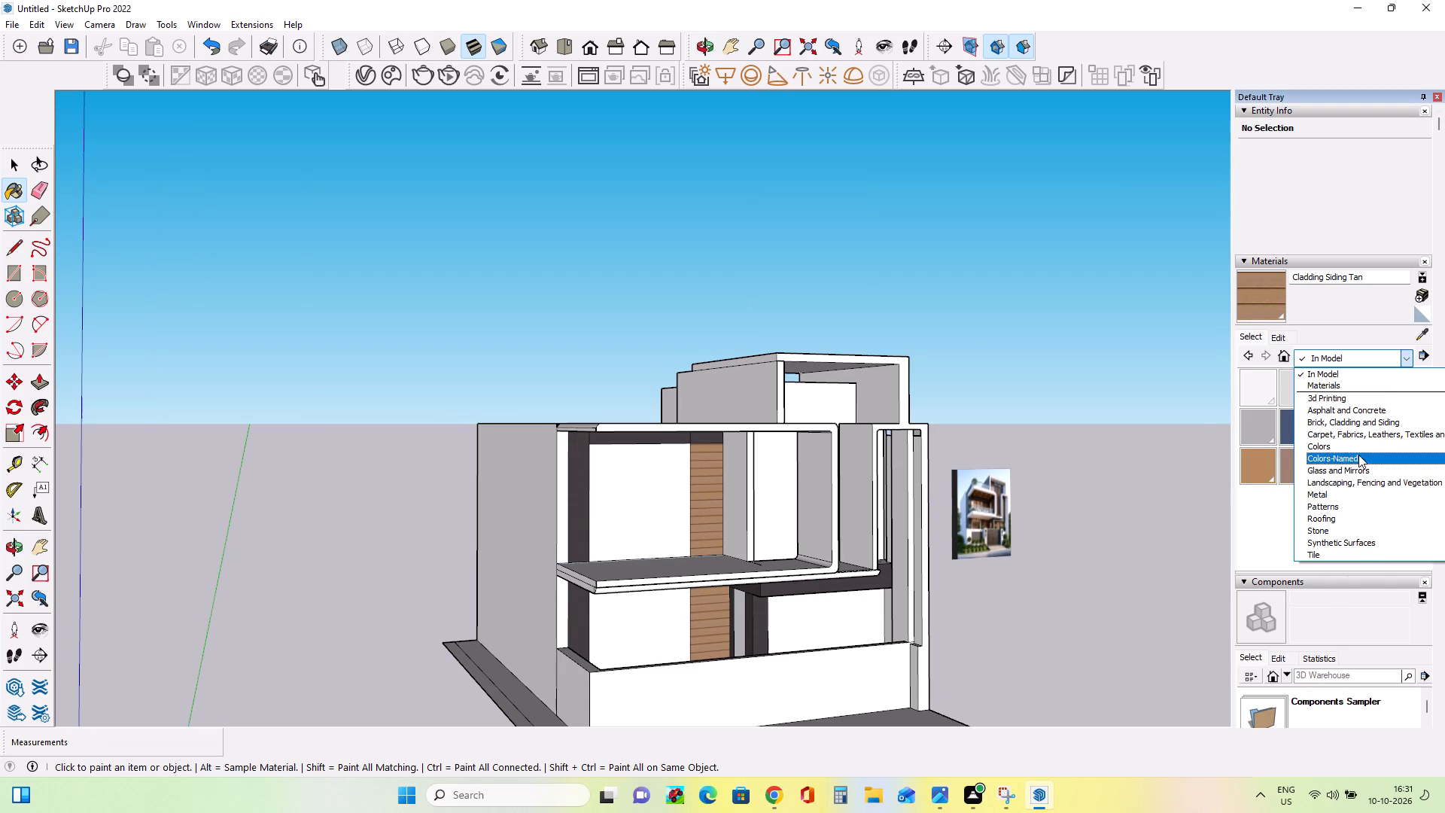
left_click(1360, 471)
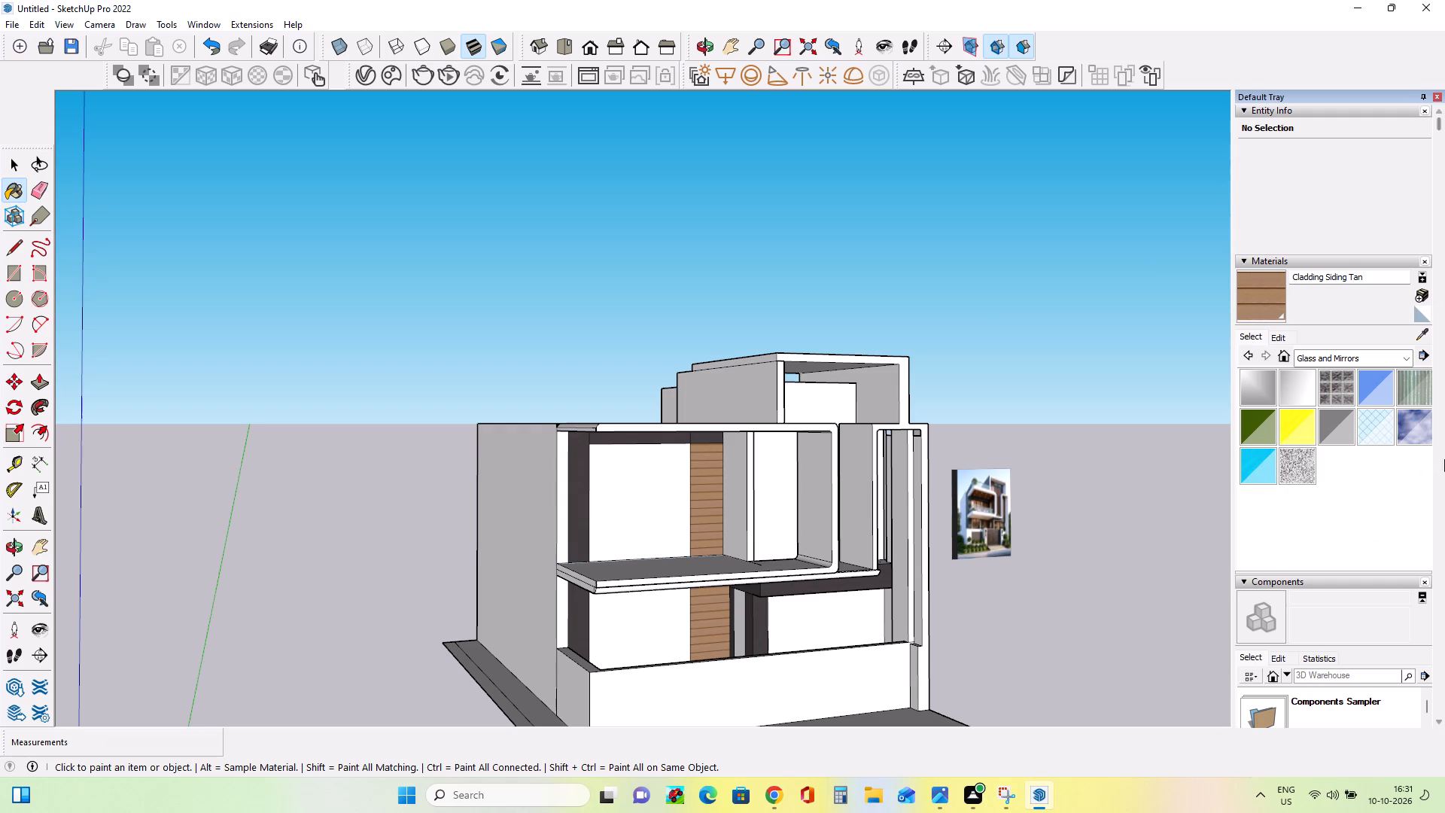
middle_click_drag(1407, 489, 1380, 489)
left_click(1337, 422)
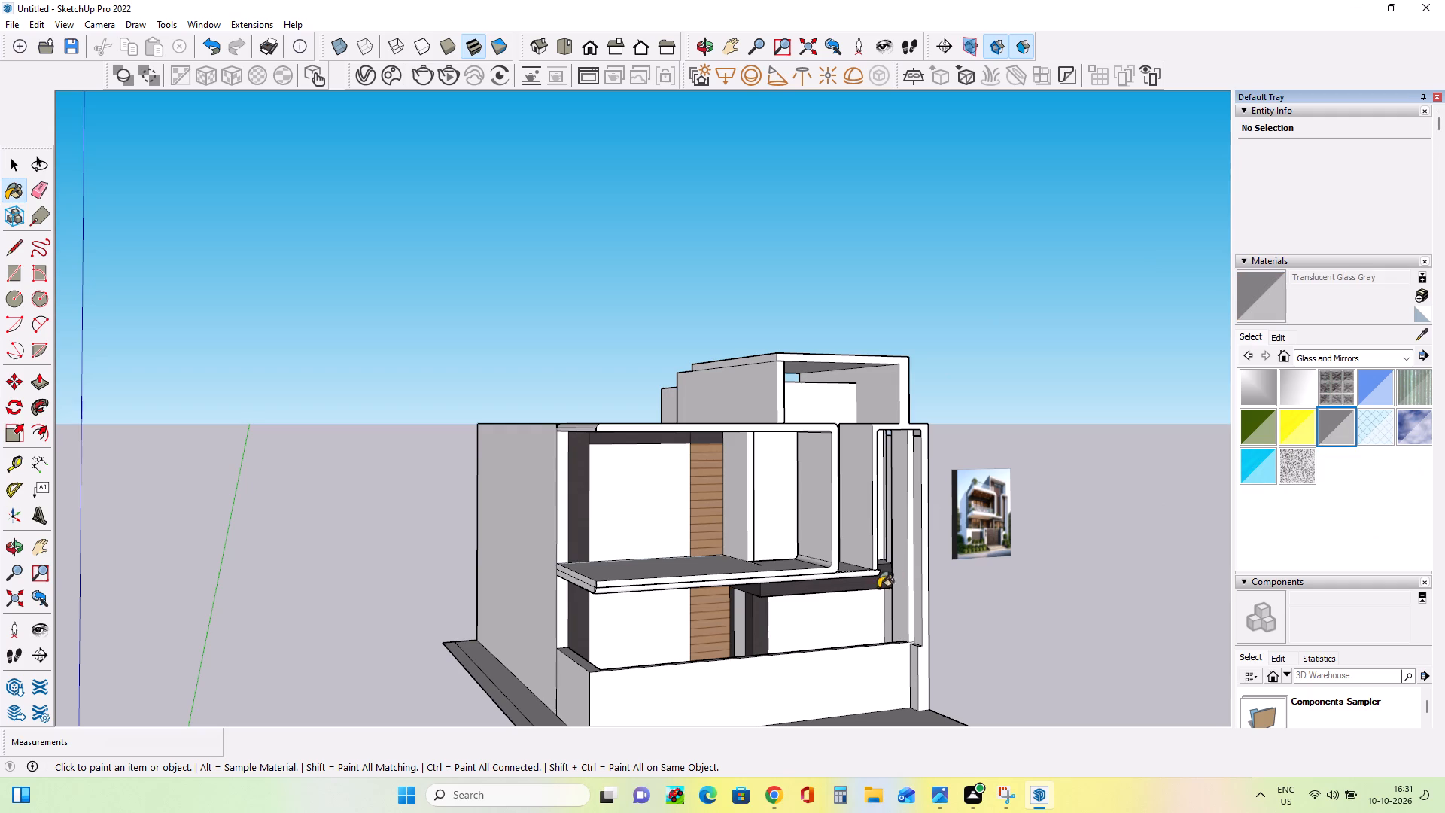
left_click(735, 626)
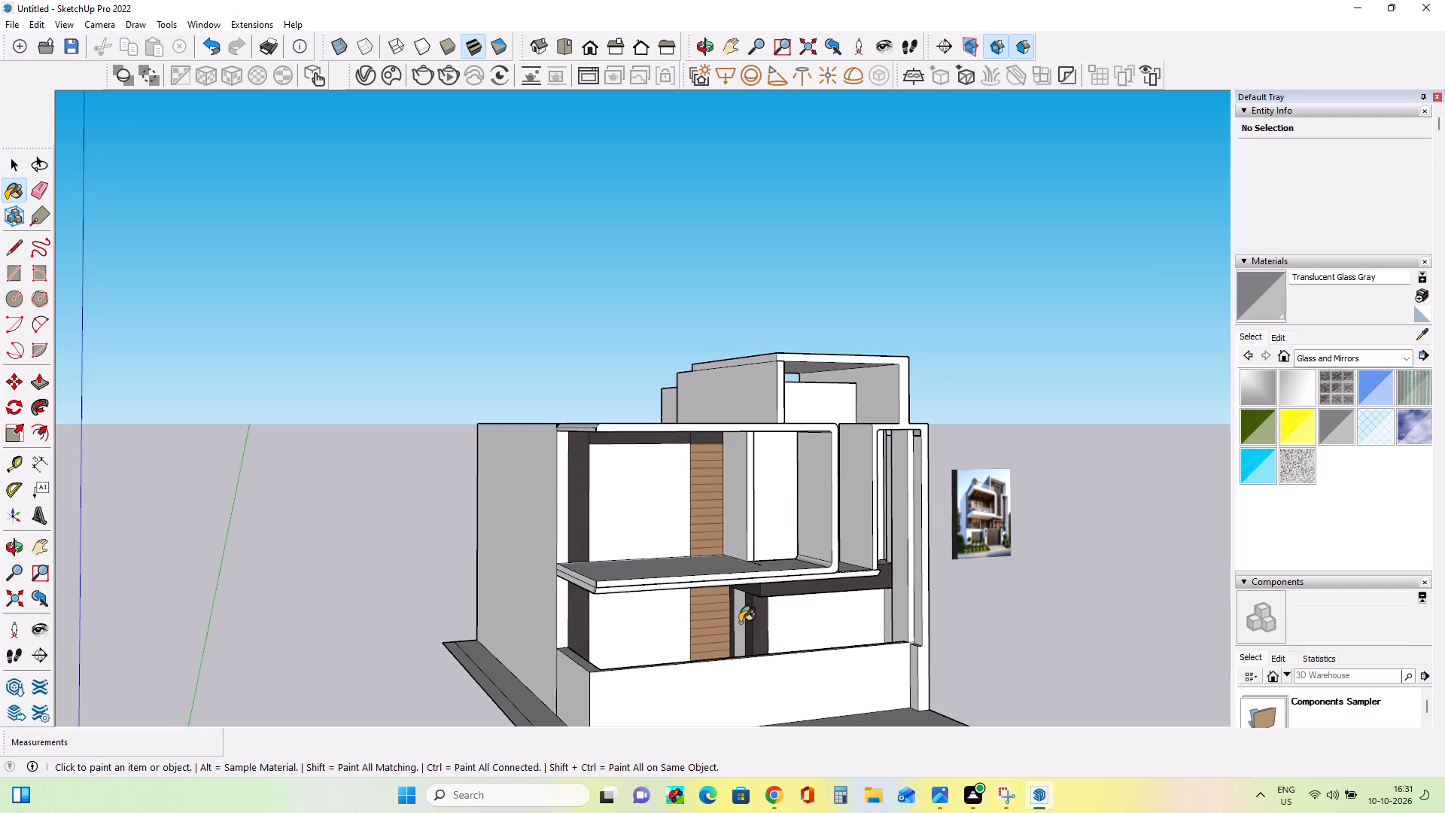
Push the top face of the front boundary wall's middle section down about 6' 7" to the ground to open a gateway.
middle_click_drag(808, 629, 811, 647)
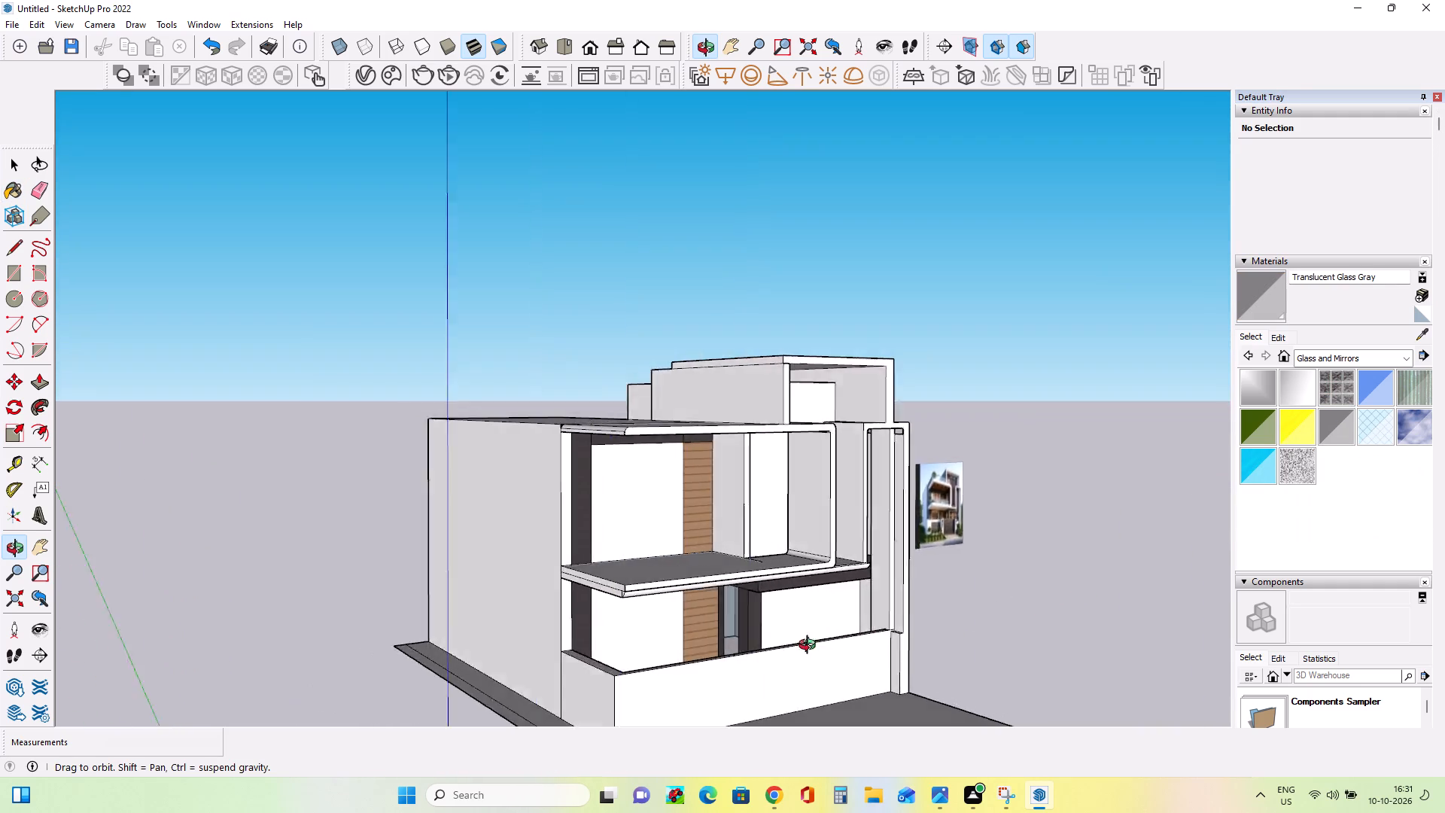
middle_click_drag(811, 647, 689, 635)
scroll(692, 633, "down", 2)
middle_click_drag(794, 662, 782, 647)
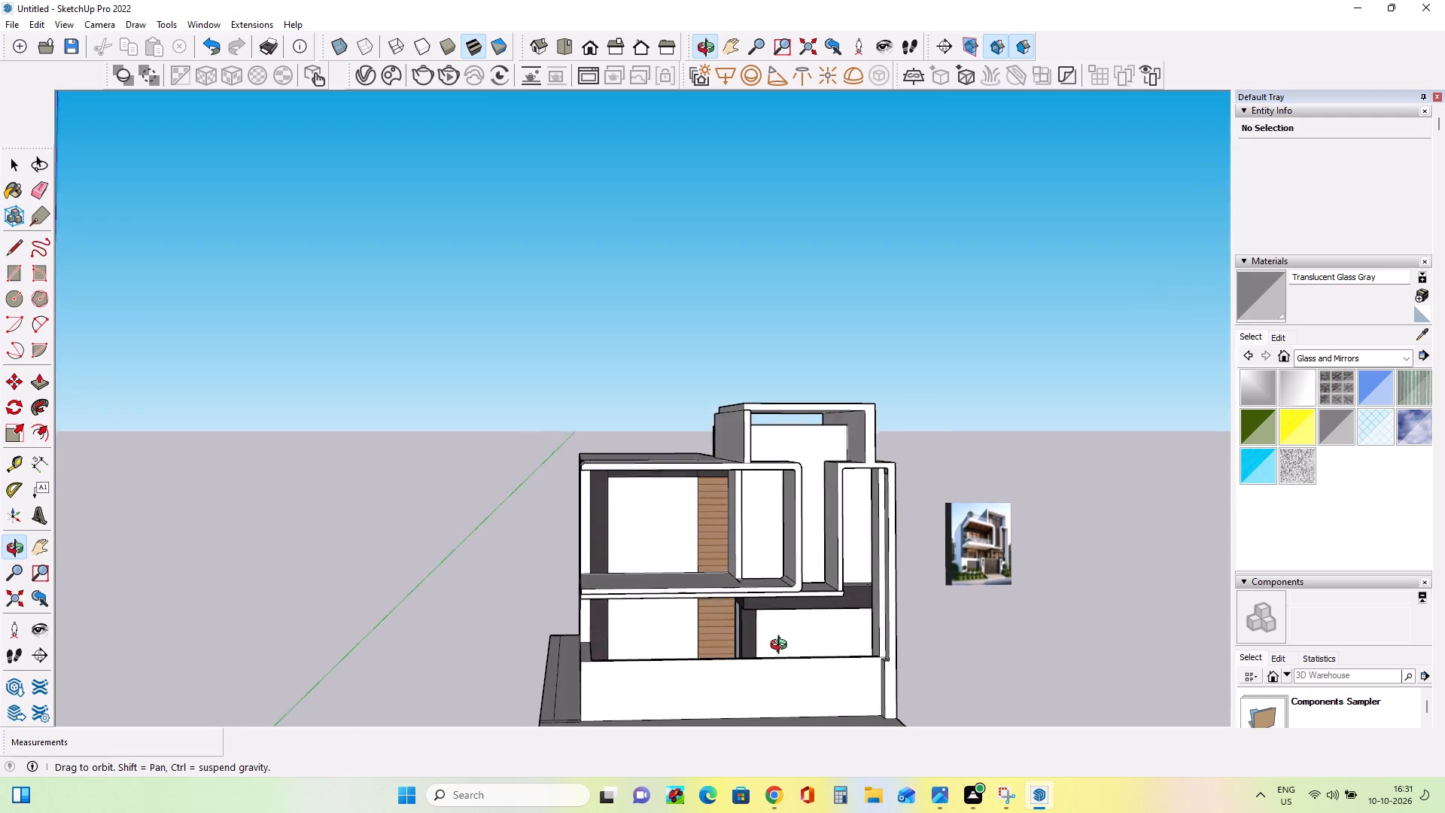
middle_click_drag(782, 647, 780, 646)
middle_click_drag(814, 665, 835, 771)
scroll(811, 683, "up", 4)
scroll(811, 683, "down", 3)
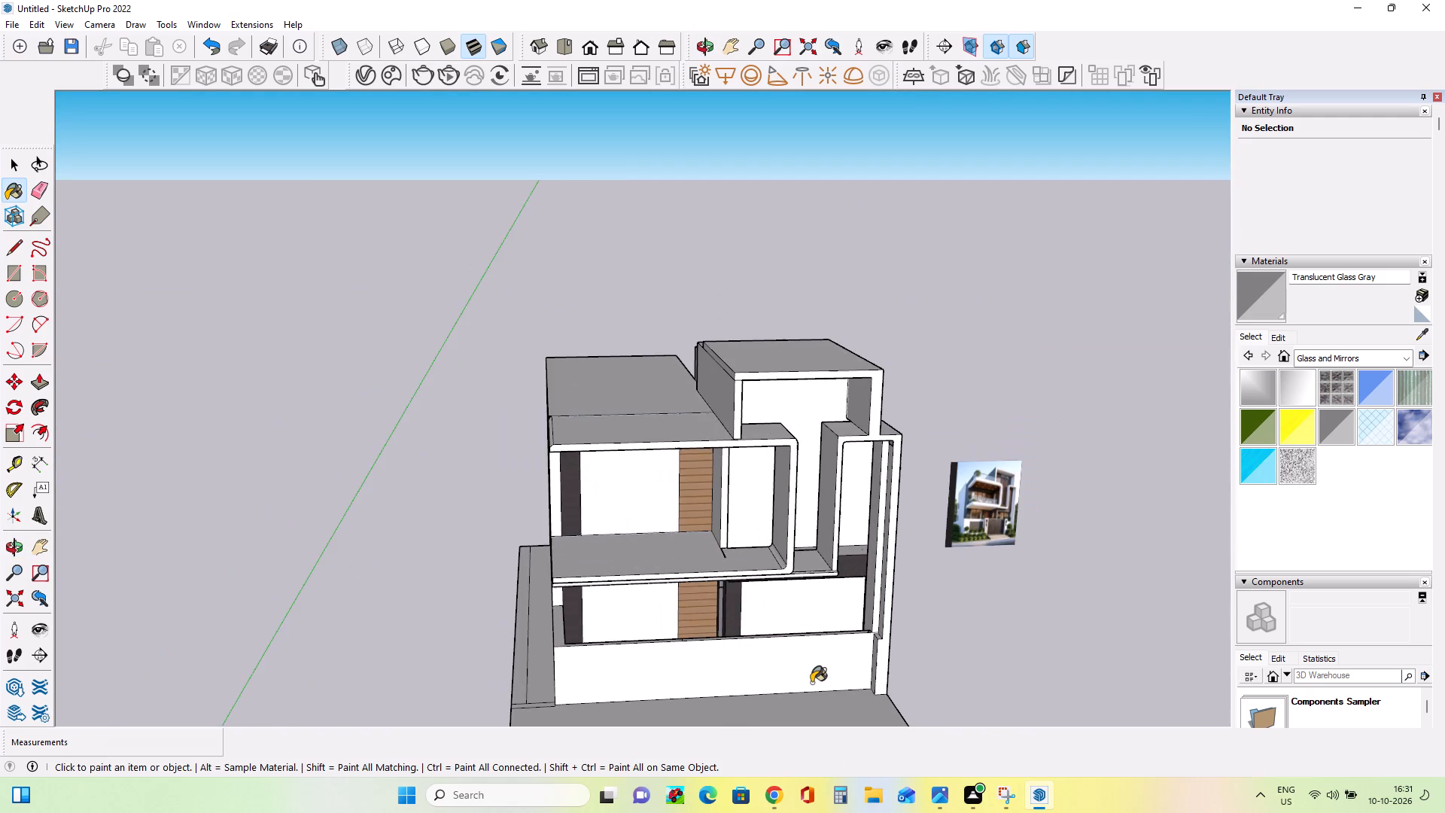
middle_click_drag(814, 684, 844, 765)
scroll(806, 665, "up", 3)
middle_click_drag(806, 665, 811, 690)
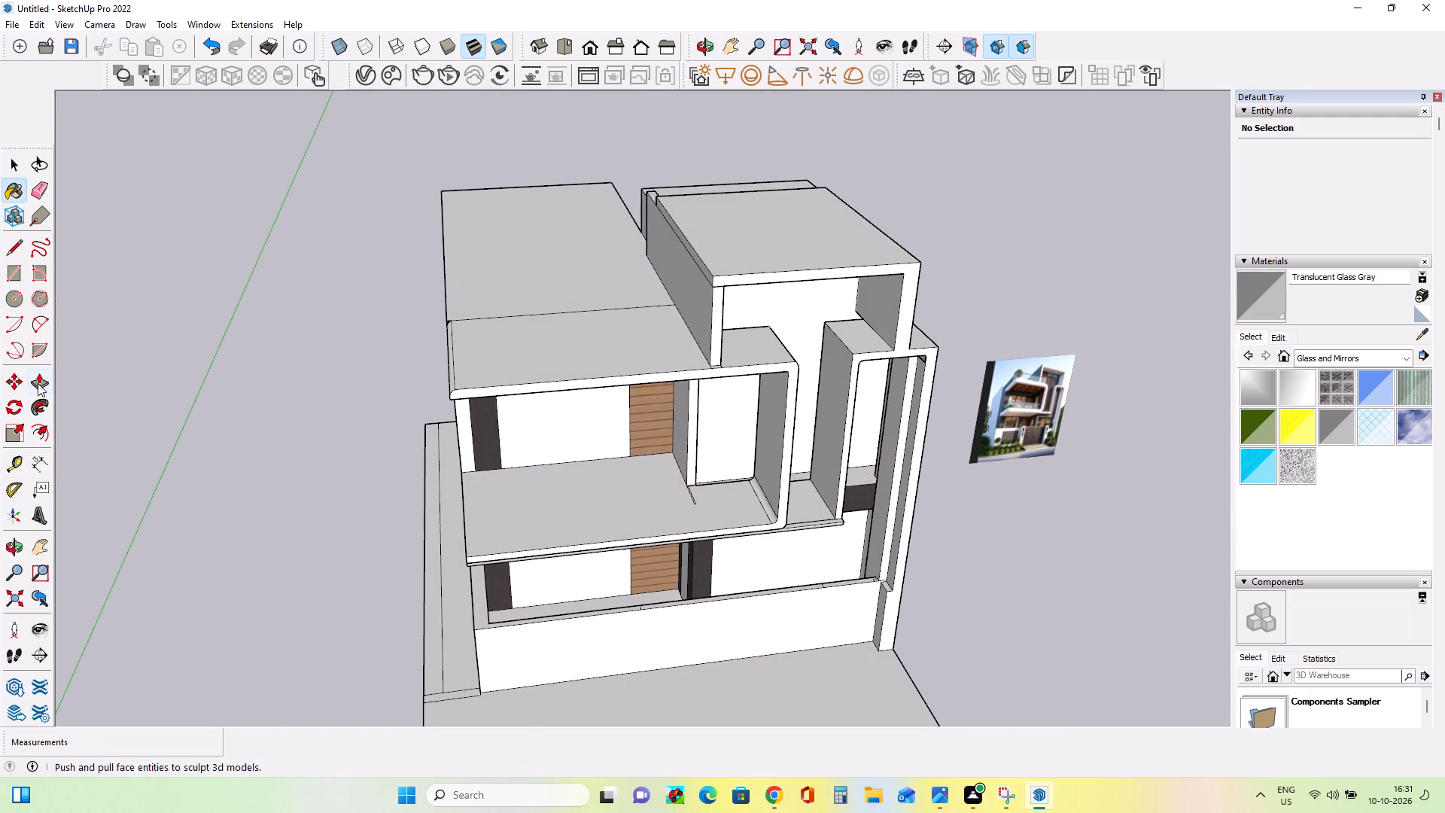
left_click(38, 383)
left_click(770, 591)
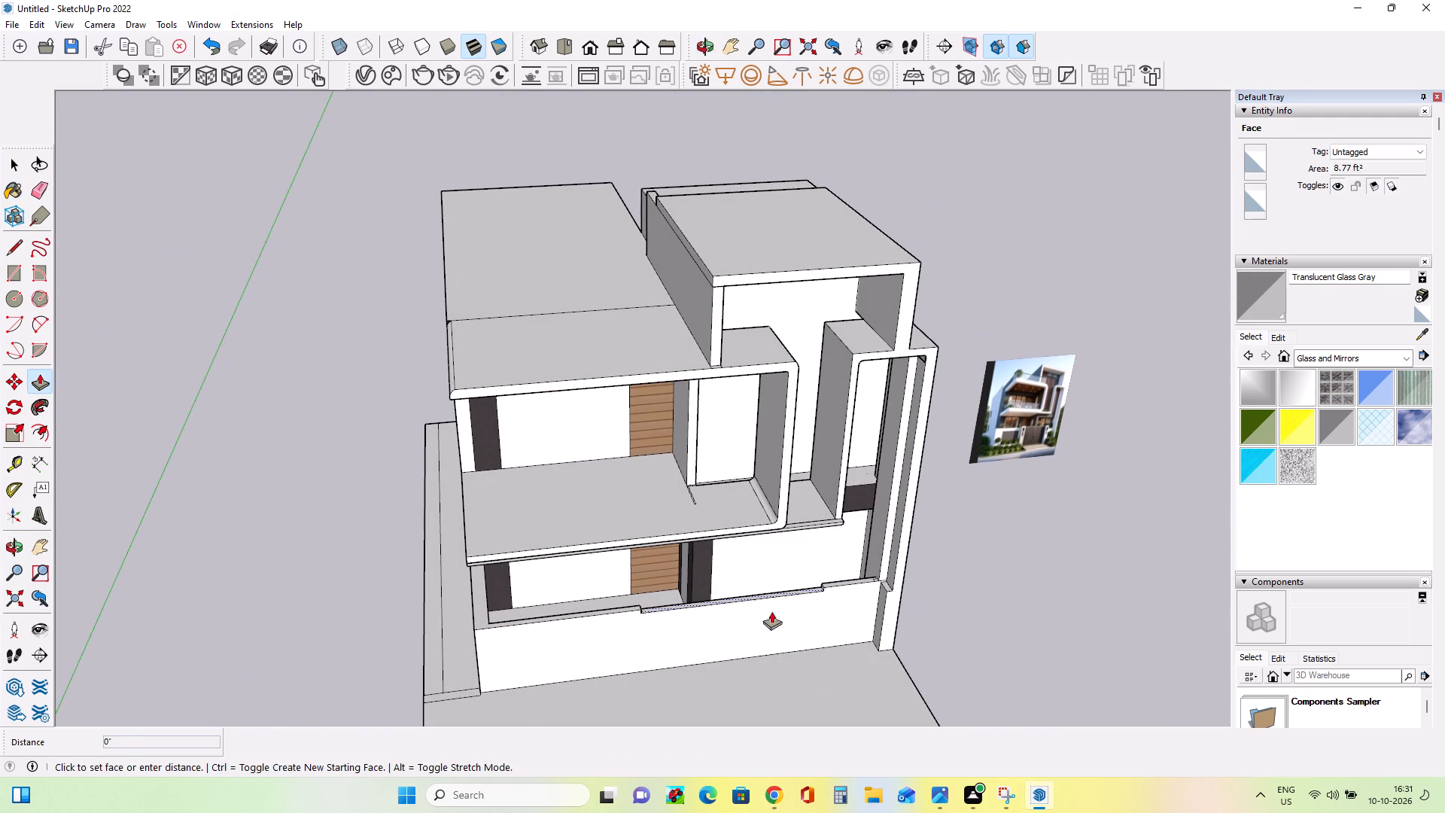
left_click(769, 667)
Examine the gateway opening and the ground-floor entrance area from several angles against the reference image.
middle_click_drag(838, 676, 832, 573)
middle_click_drag(826, 512, 826, 487)
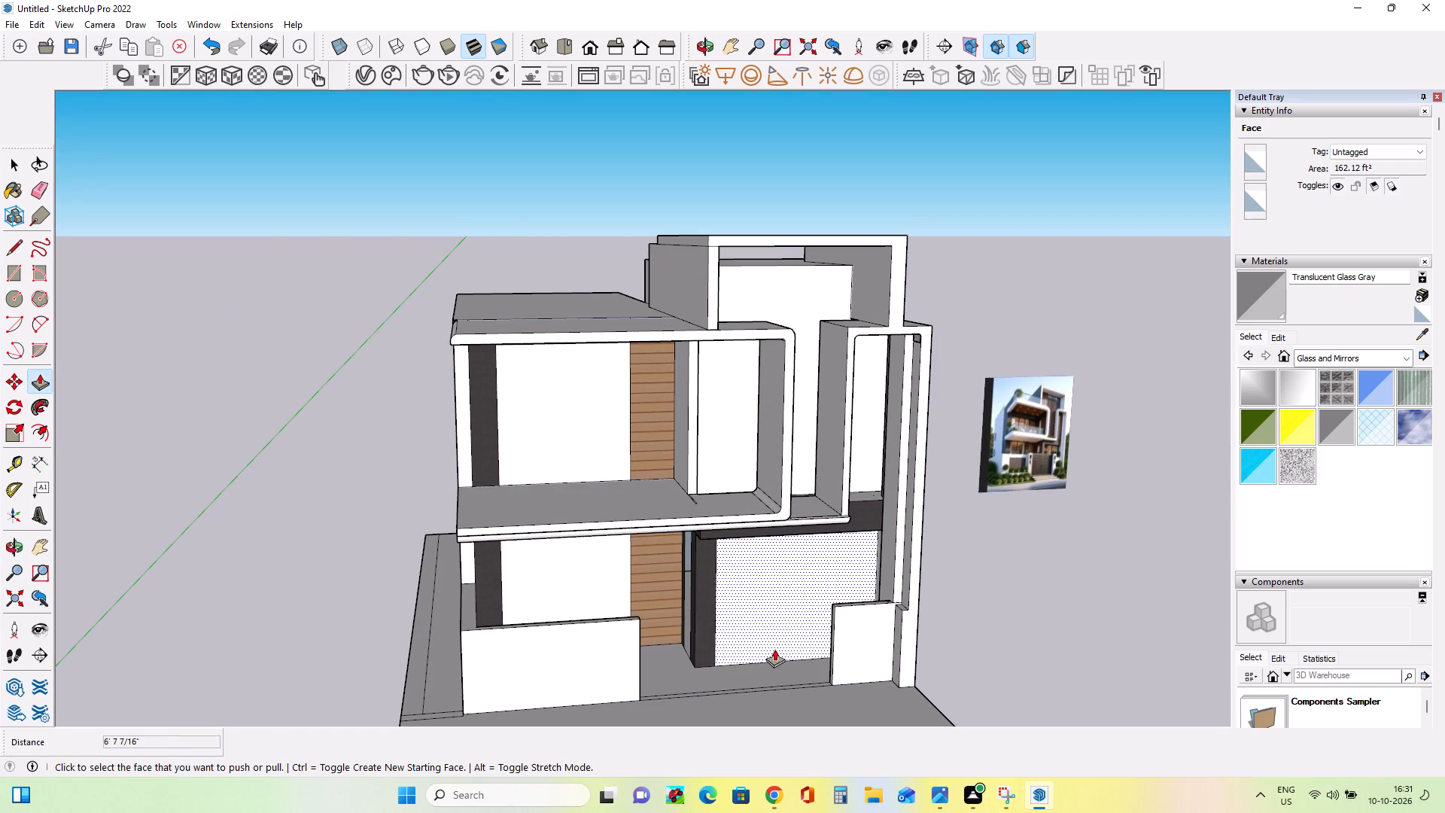
middle_click_drag(805, 626, 804, 535)
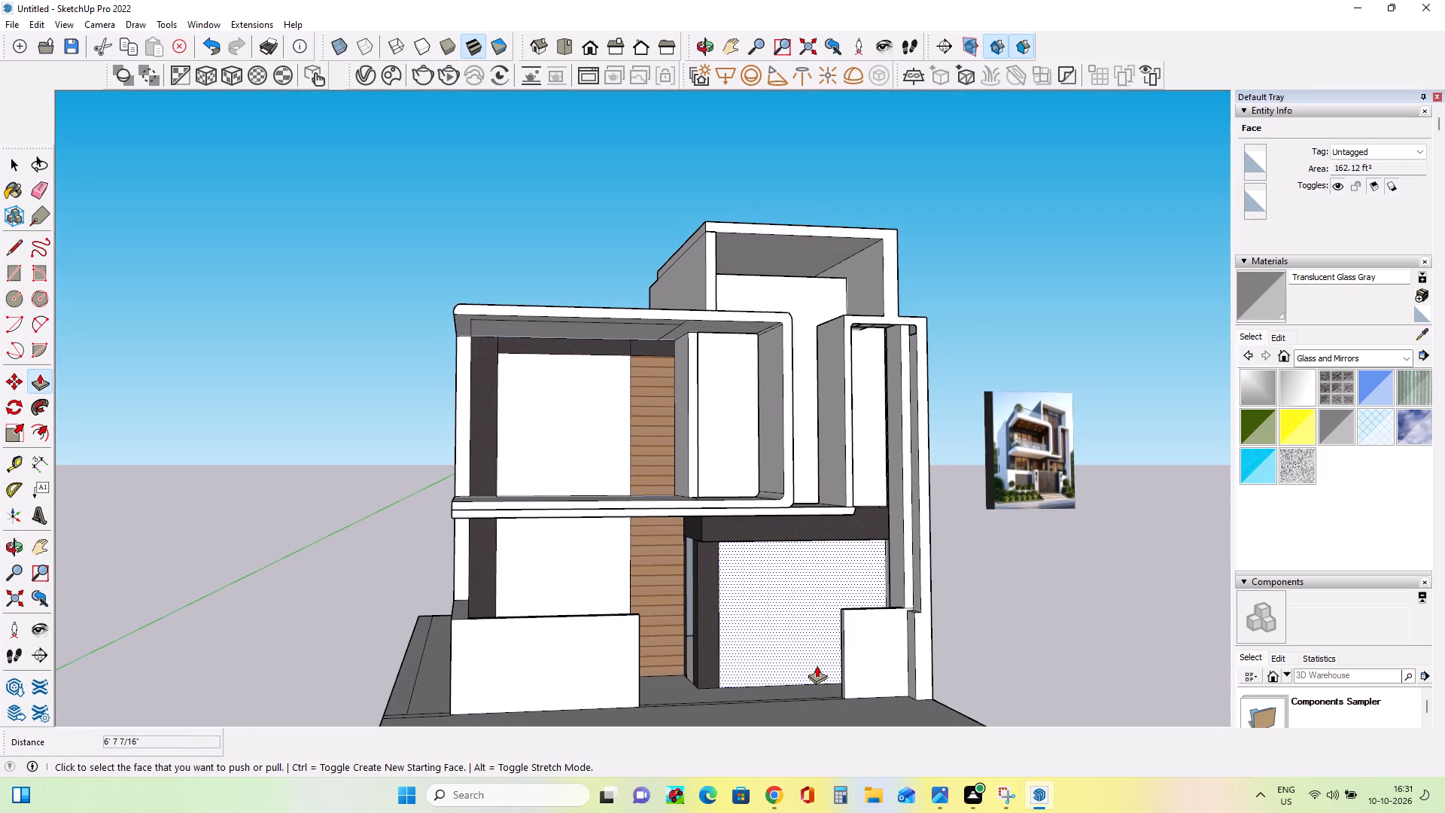
middle_click_drag(849, 651, 840, 657)
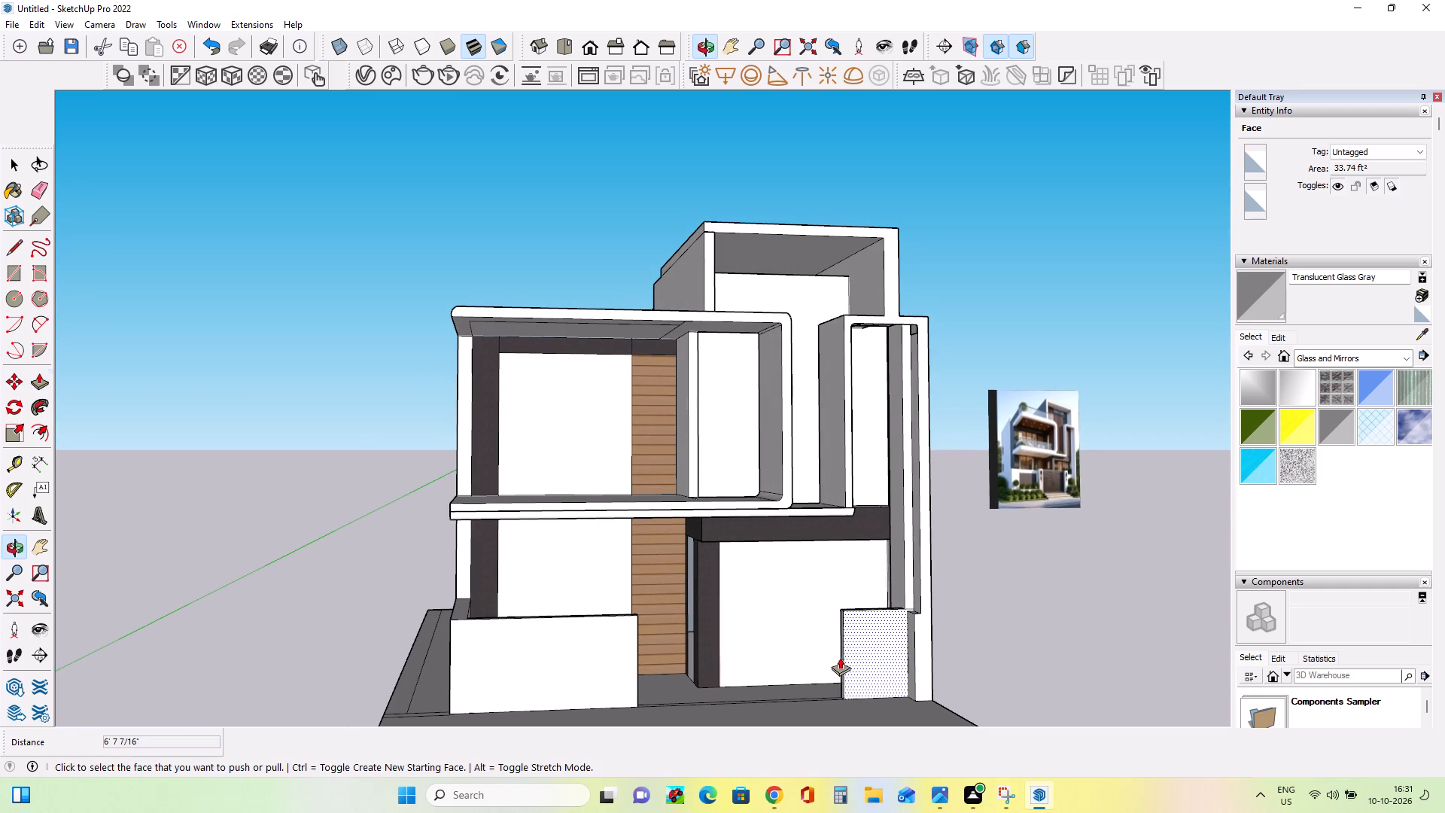
middle_click_drag(851, 663, 881, 653)
scroll(783, 641, "up", 1)
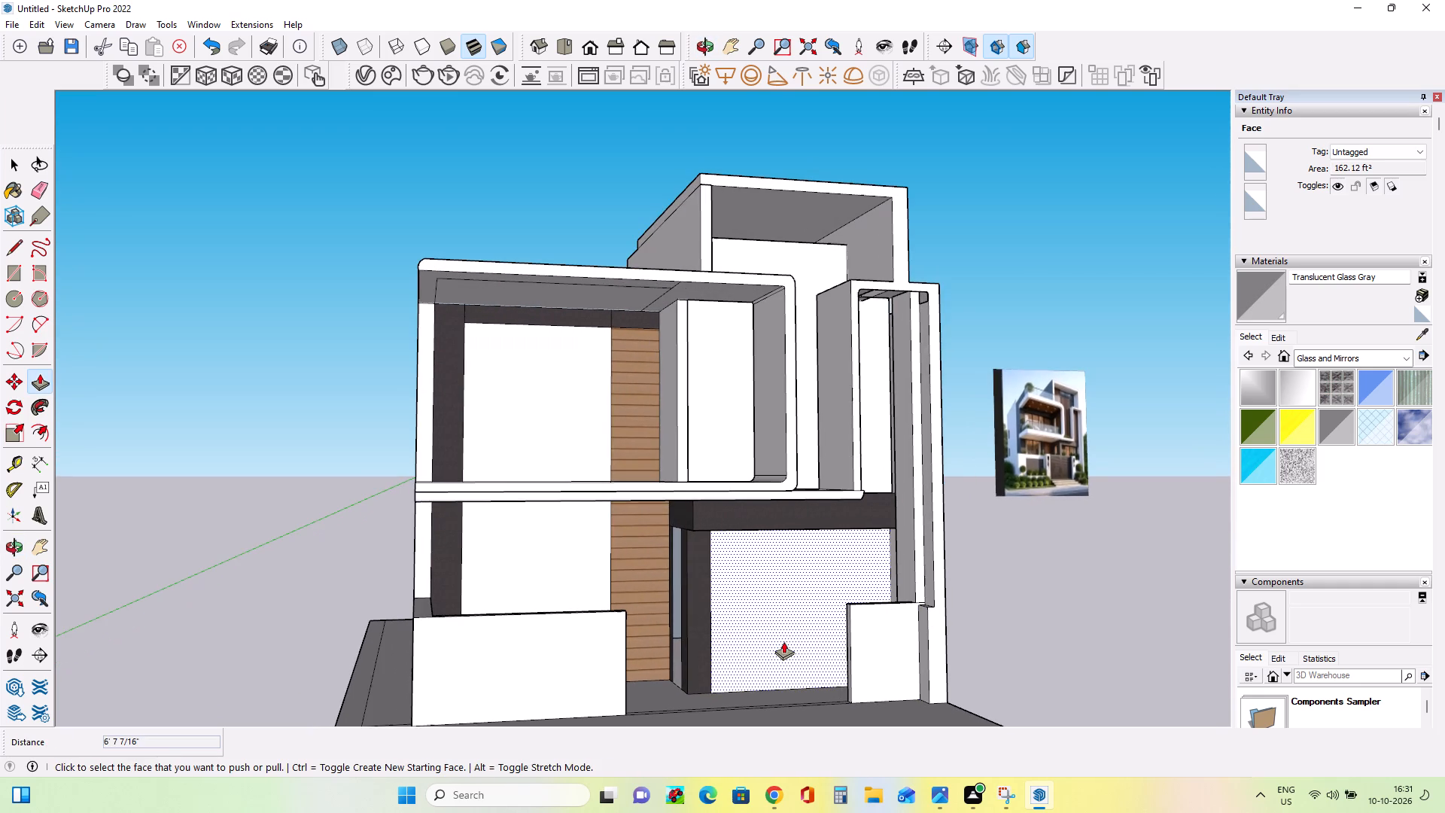
middle_click_drag(788, 641, 823, 654)
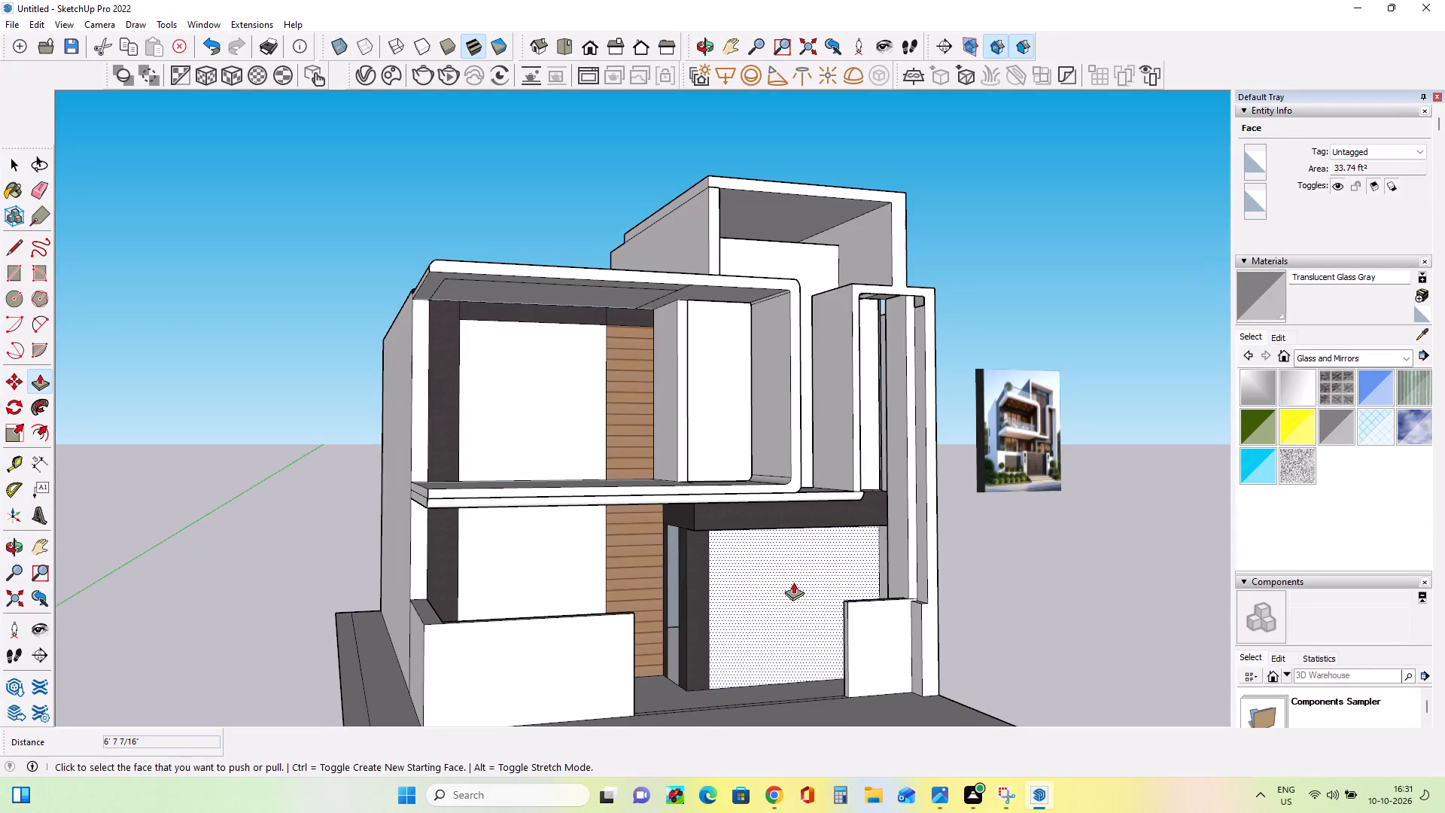
middle_click_drag(738, 604, 652, 592)
scroll(727, 694, "up", 3)
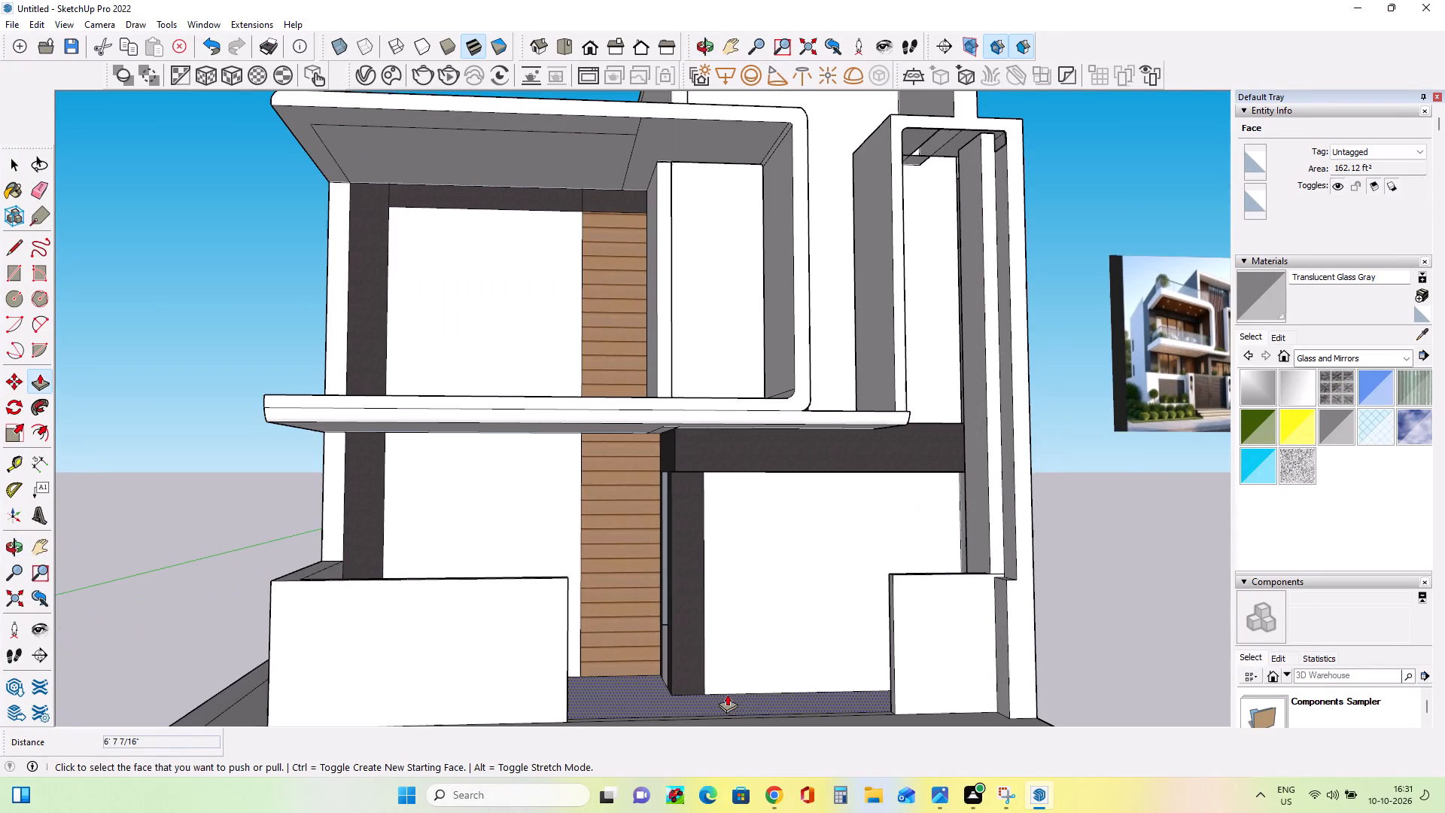
middle_click_drag(727, 694, 727, 681)
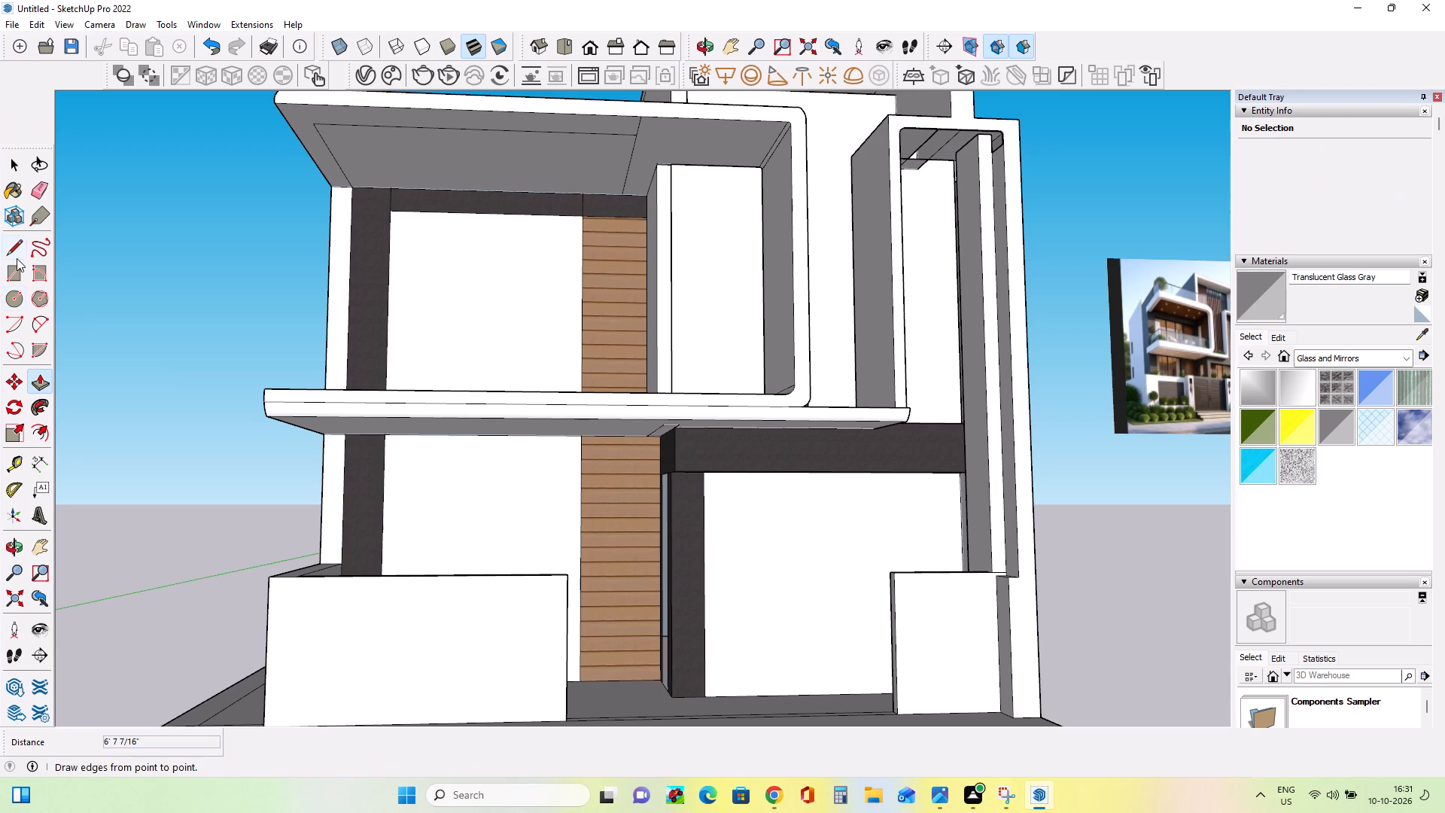
scroll(92, 355, "down", 7)
middle_click_drag(741, 547, 749, 643)
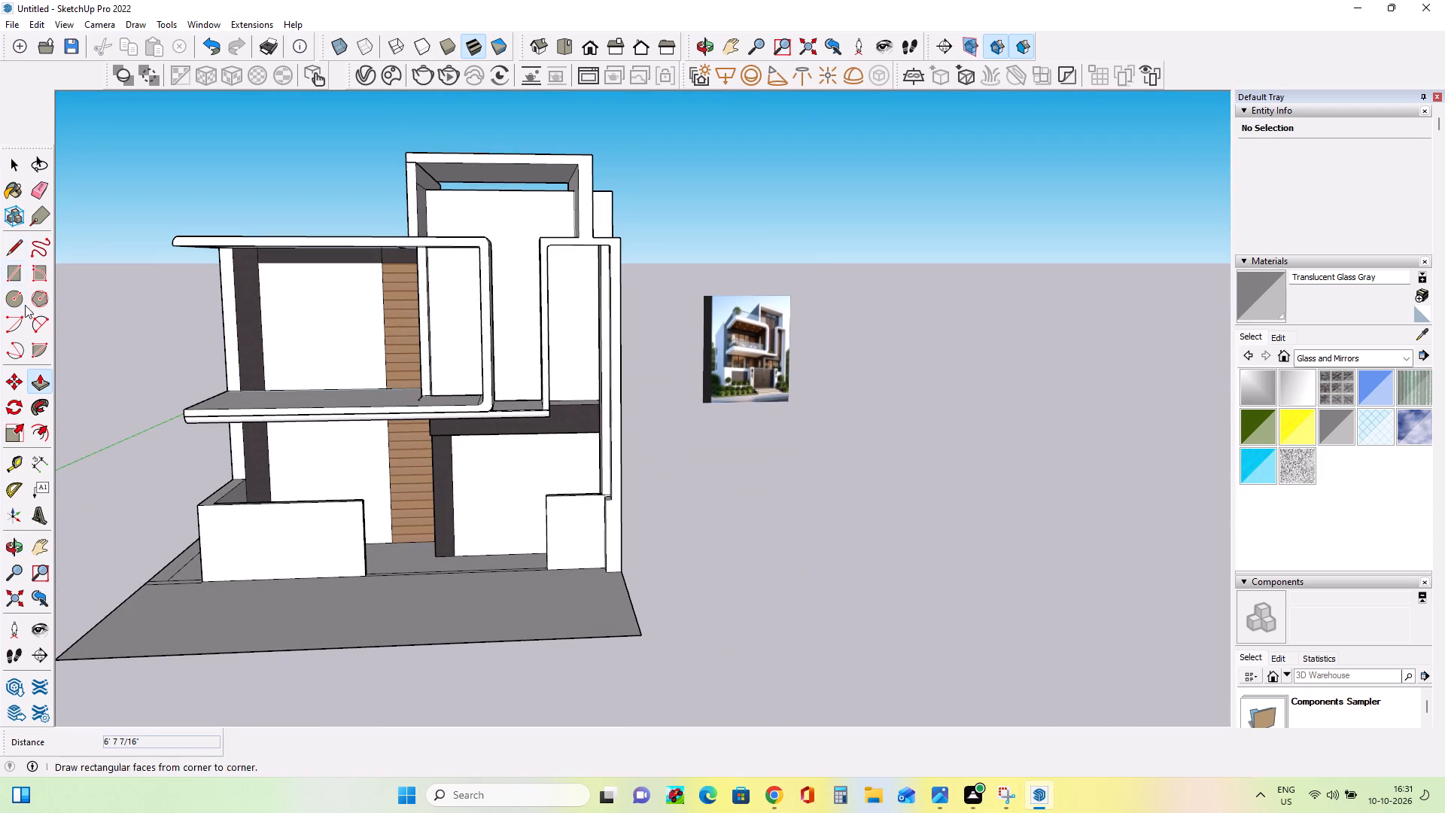
Draw an upright rectangle about 11' 10" wide and 25' 1" high in the empty space beyond the reference image.
left_click(14, 271)
middle_click_drag(878, 507, 877, 620)
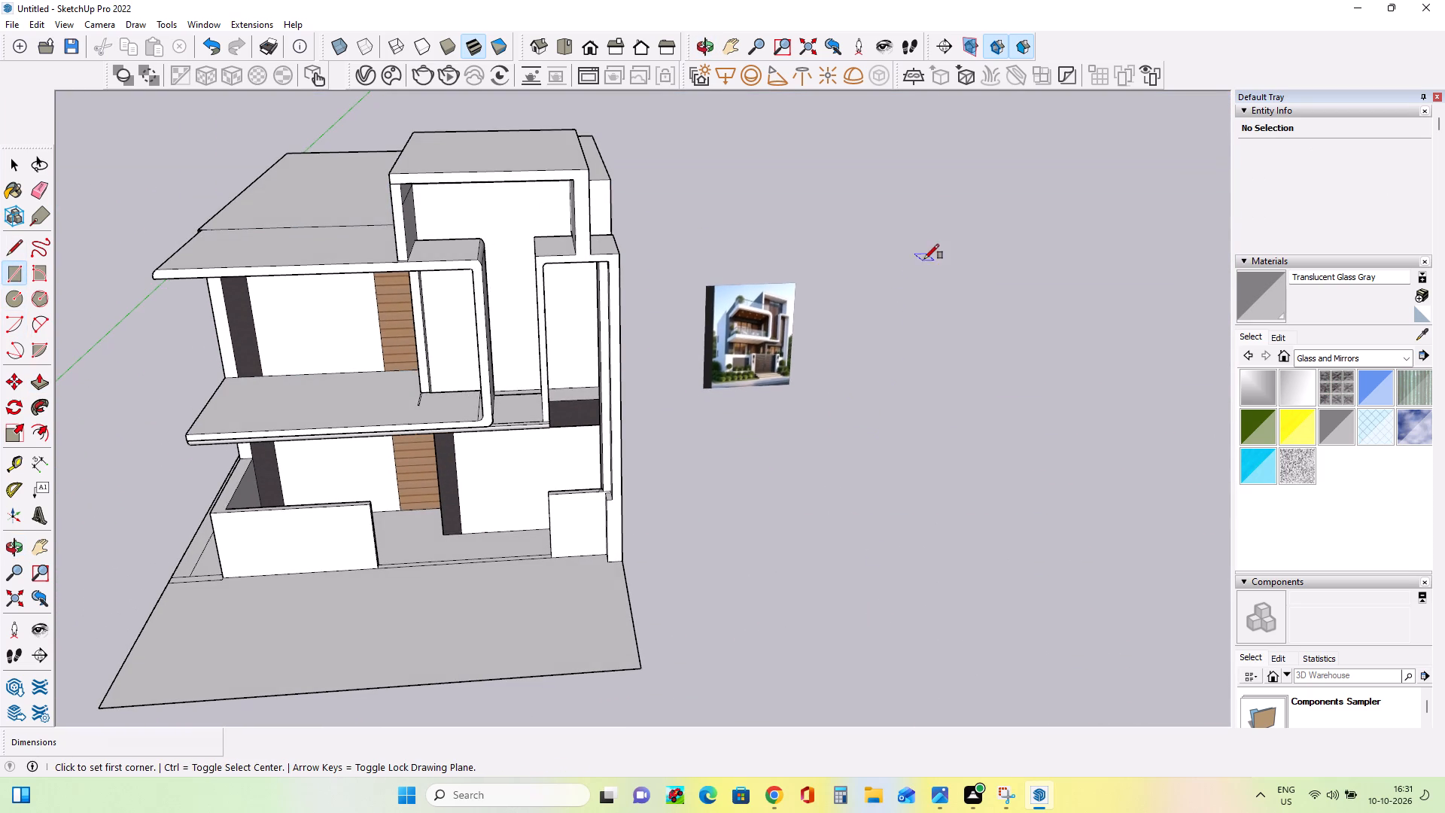
middle_click_drag(871, 486, 892, 347)
scroll(892, 349, "down", 1)
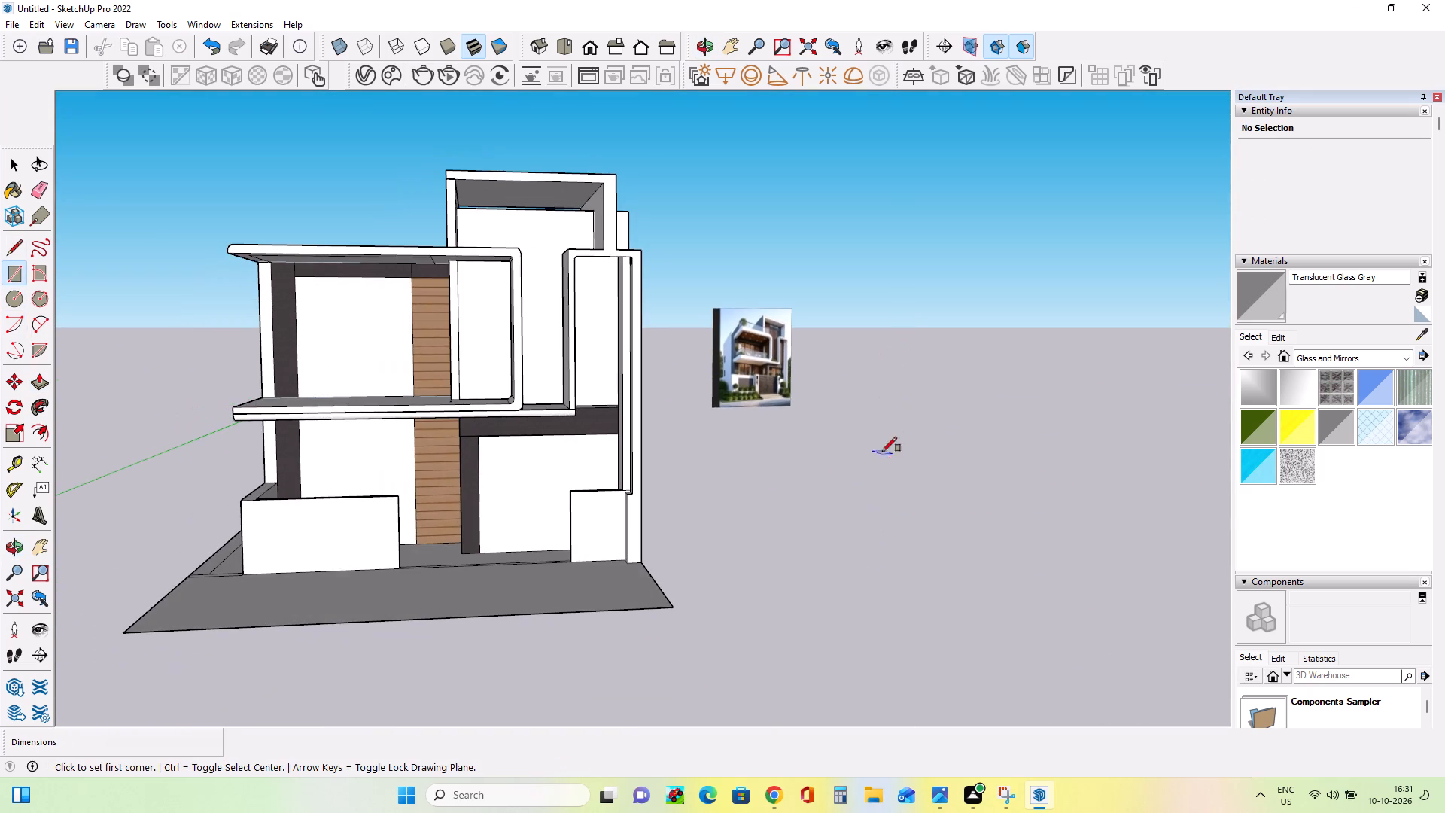
left_click(879, 484)
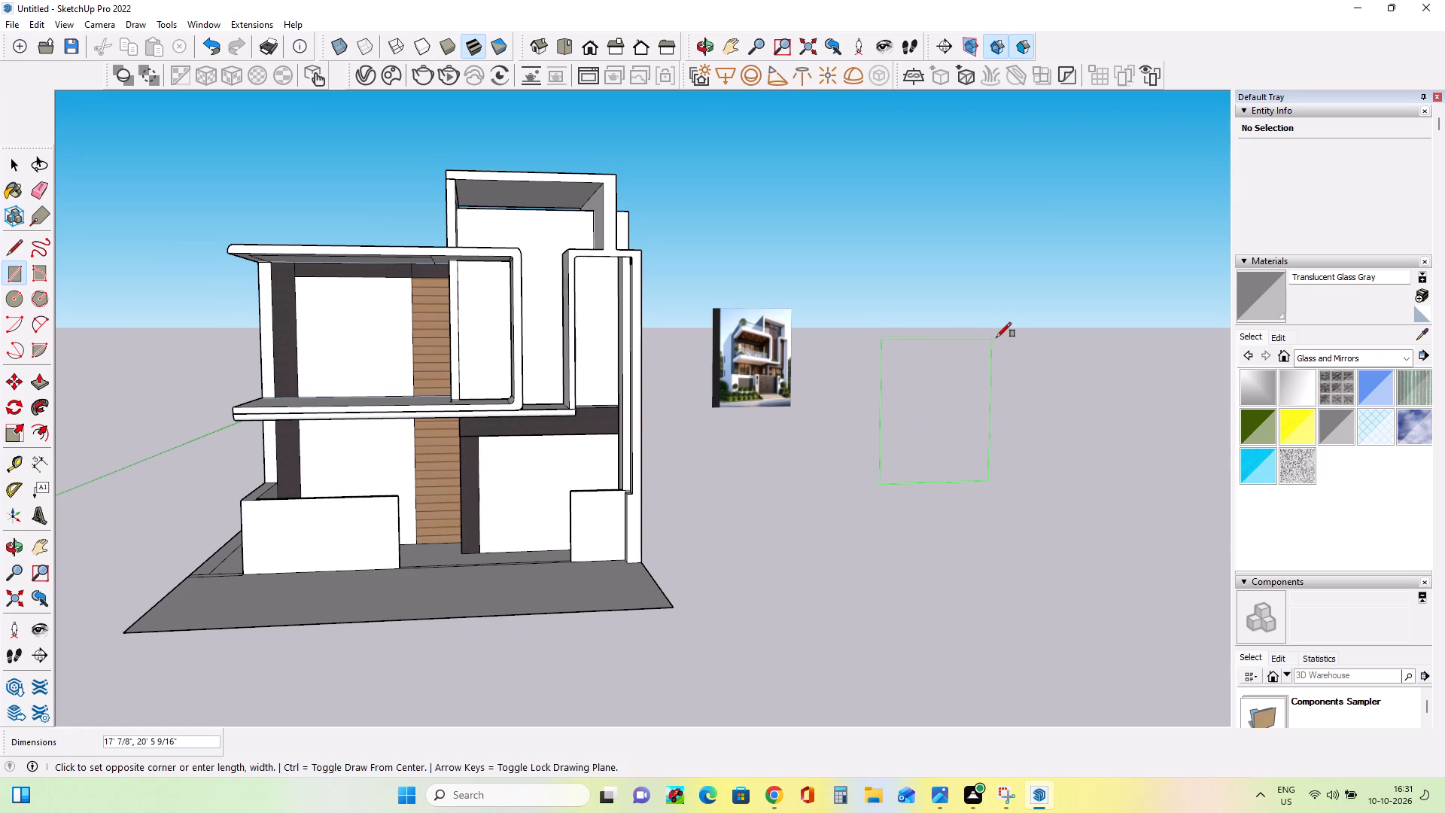
left_click(963, 304)
Draw a full-height strip about 8" wide along the left edge of the upright rectangle.
middle_click_drag(987, 454, 987, 456)
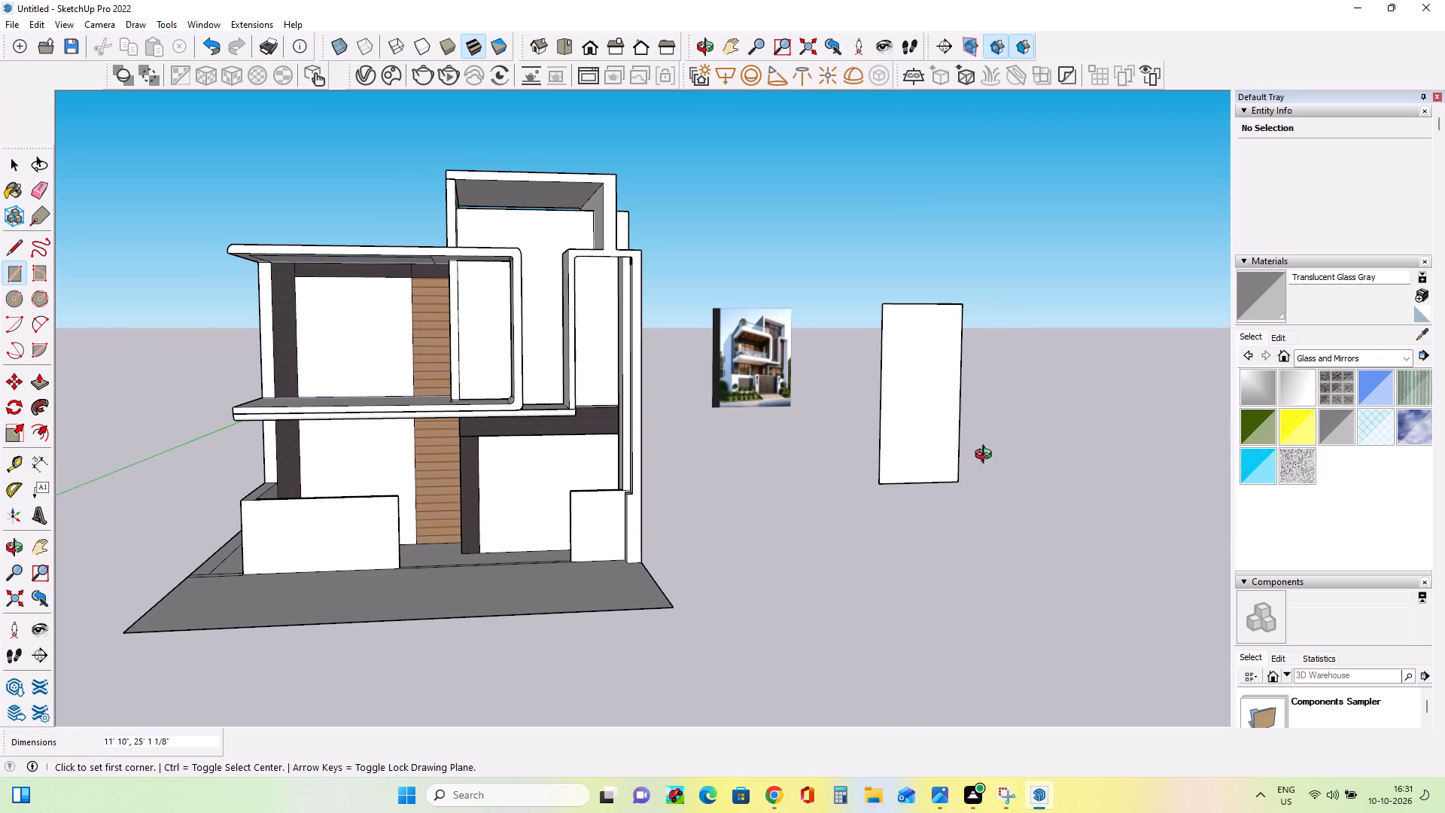
middle_click_drag(987, 456, 955, 459)
scroll(935, 467, "up", 3)
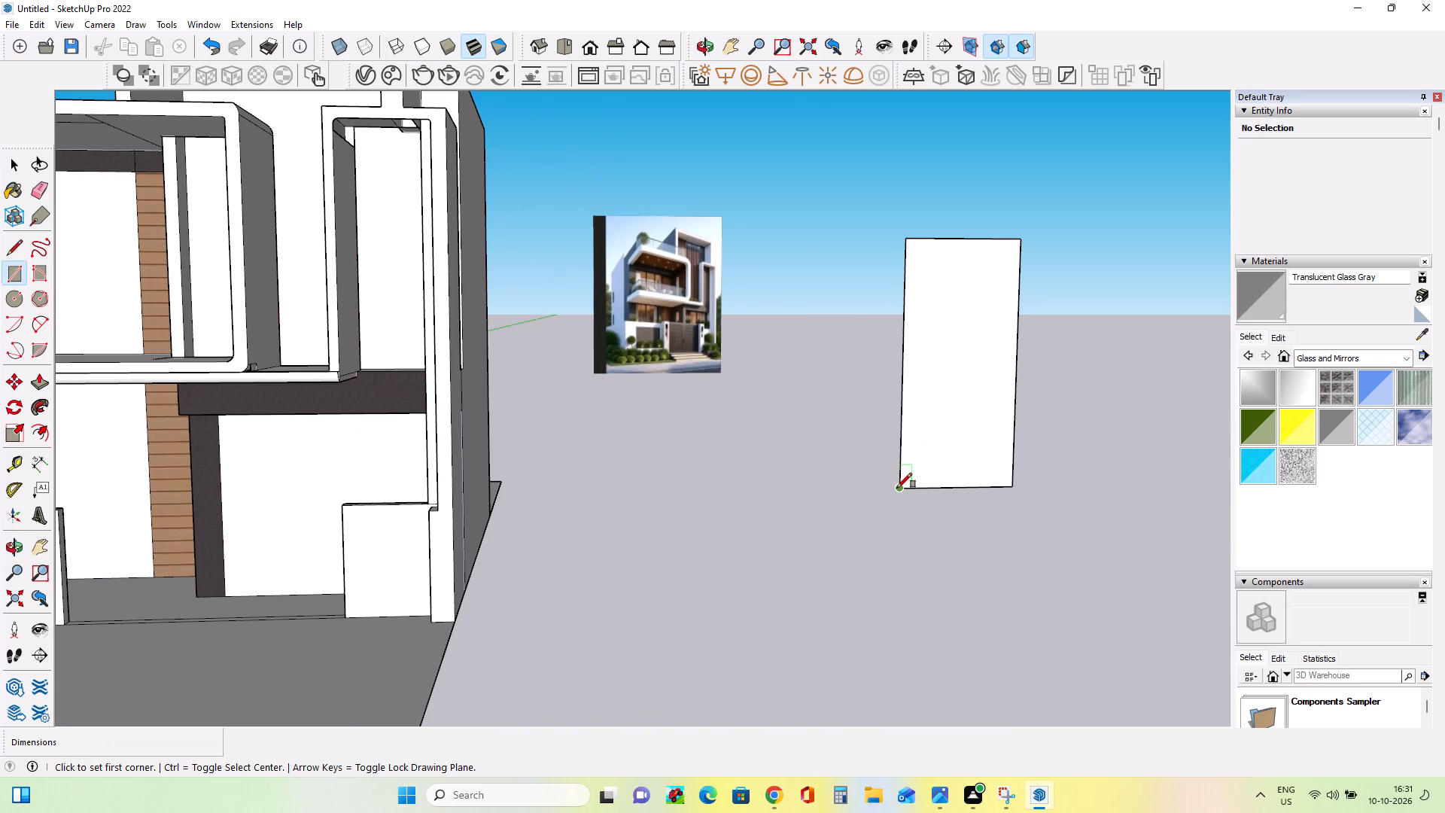
left_click(897, 488)
scroll(926, 260, "up", 2)
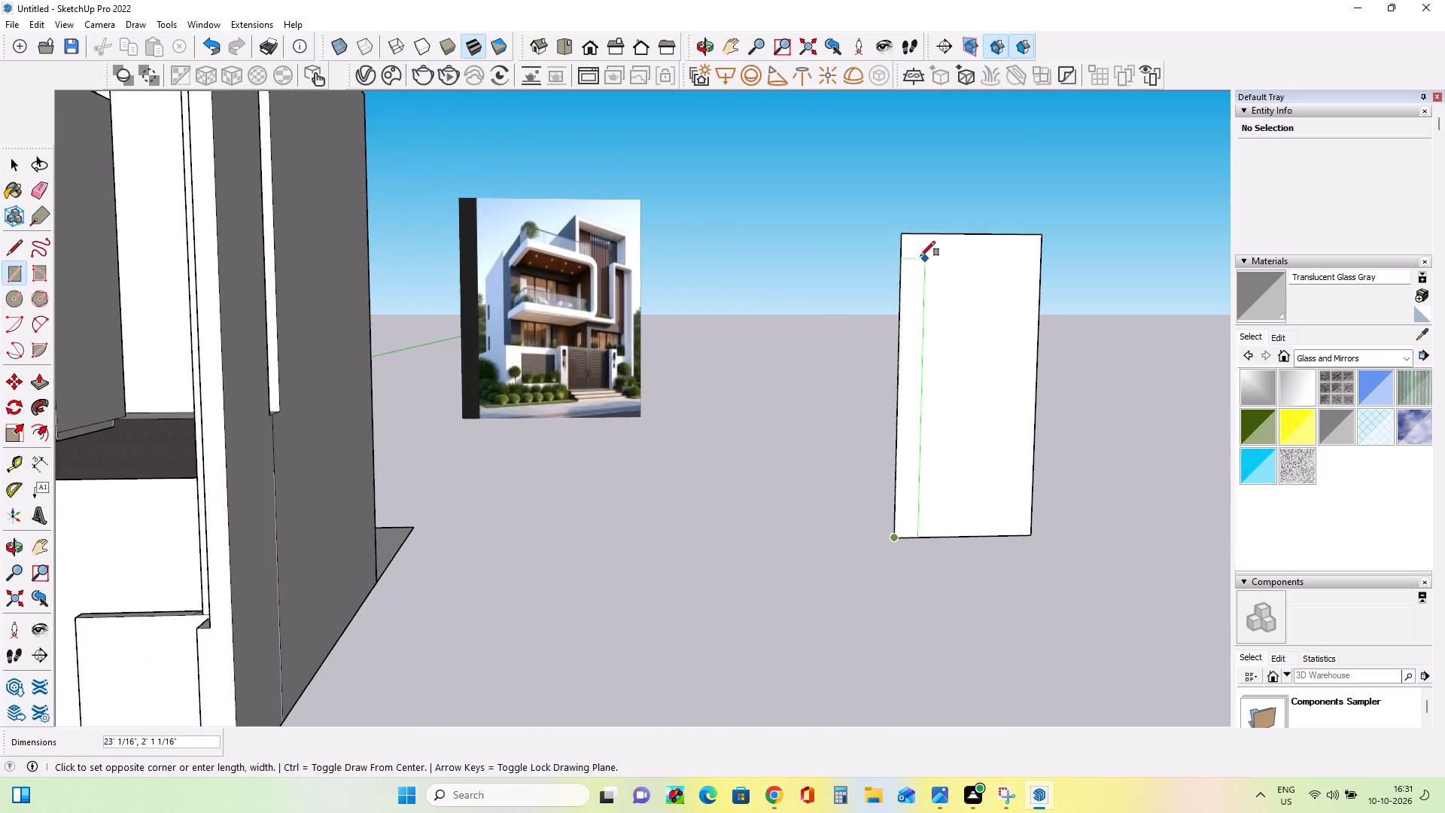
scroll(920, 256, "up", 2)
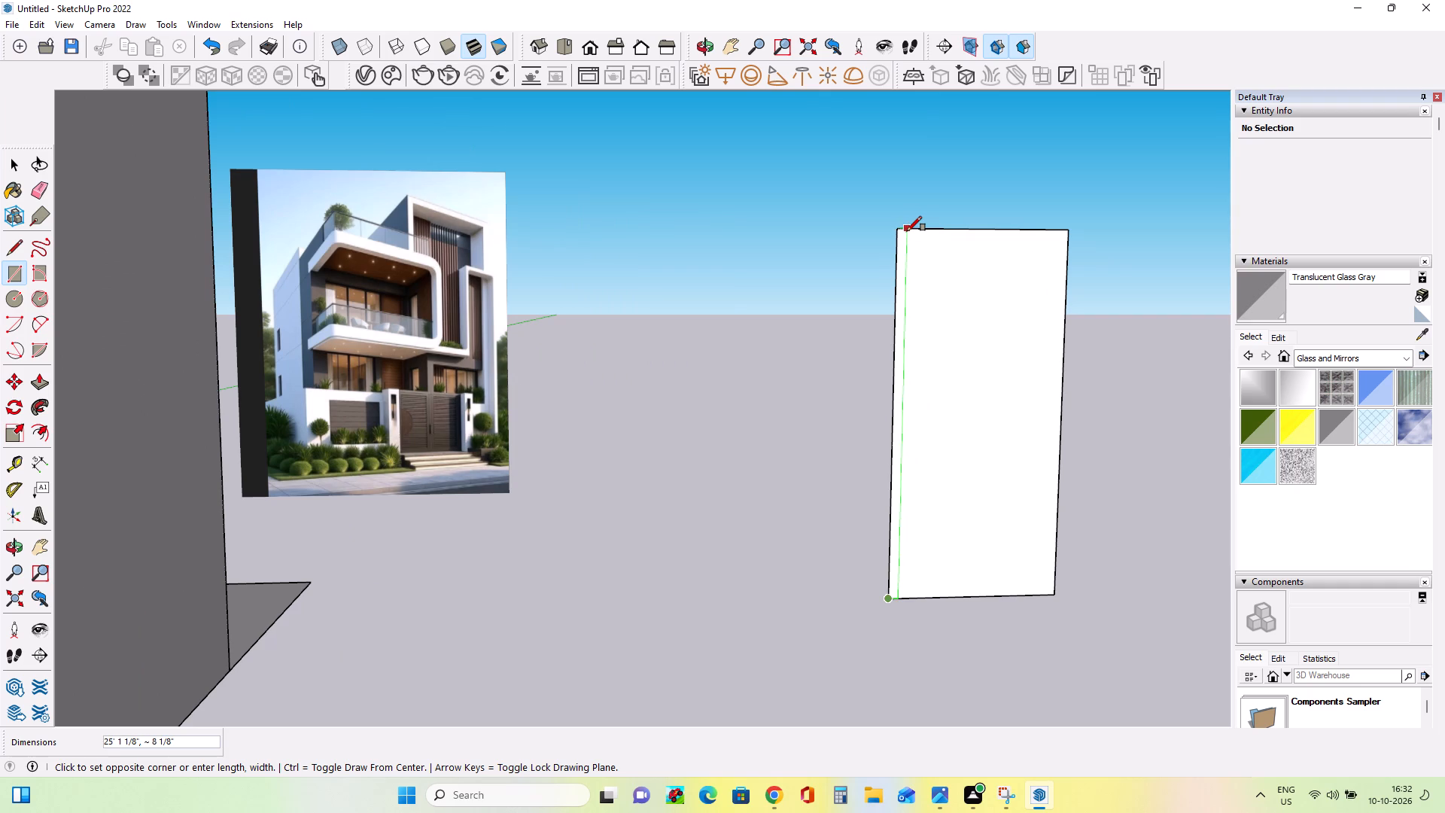
left_click(907, 231)
Draw a second full-height strip about 7" wide on the upright panel, one strip's width away from the first strip.
scroll(934, 434, "down", 8)
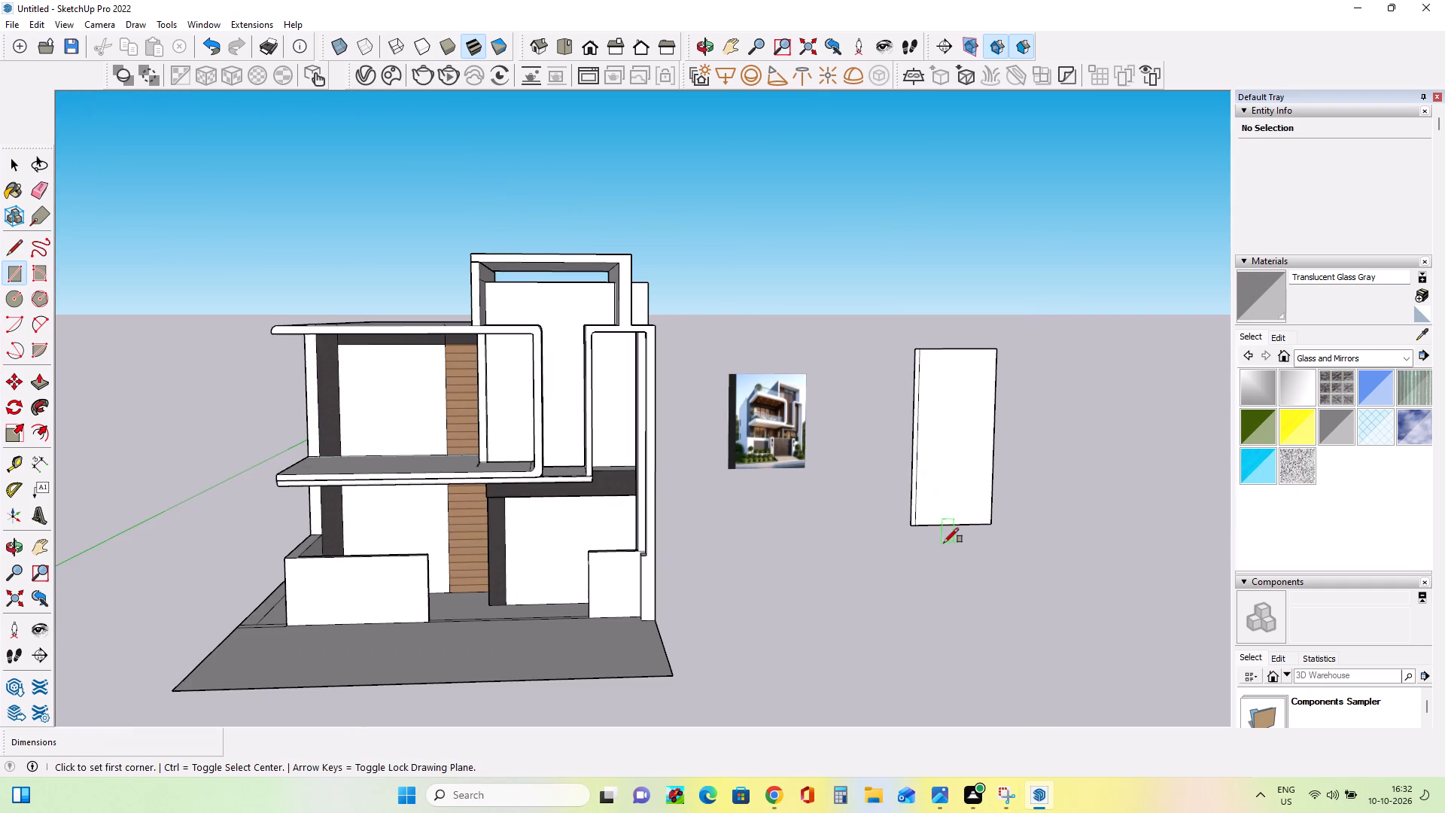
middle_click_drag(944, 543, 917, 531)
scroll(945, 544, "up", 7)
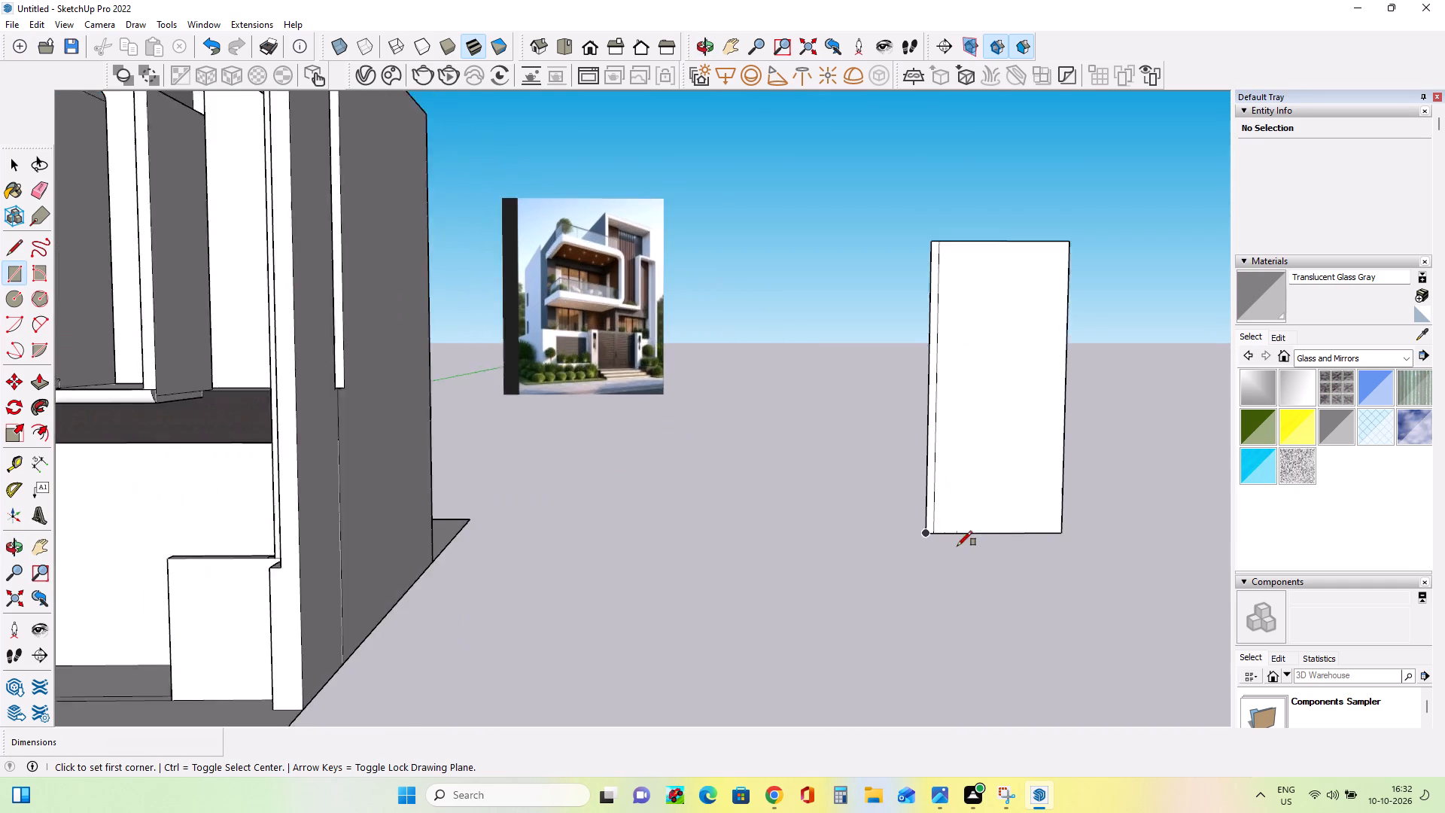
scroll(957, 546, "up", 7)
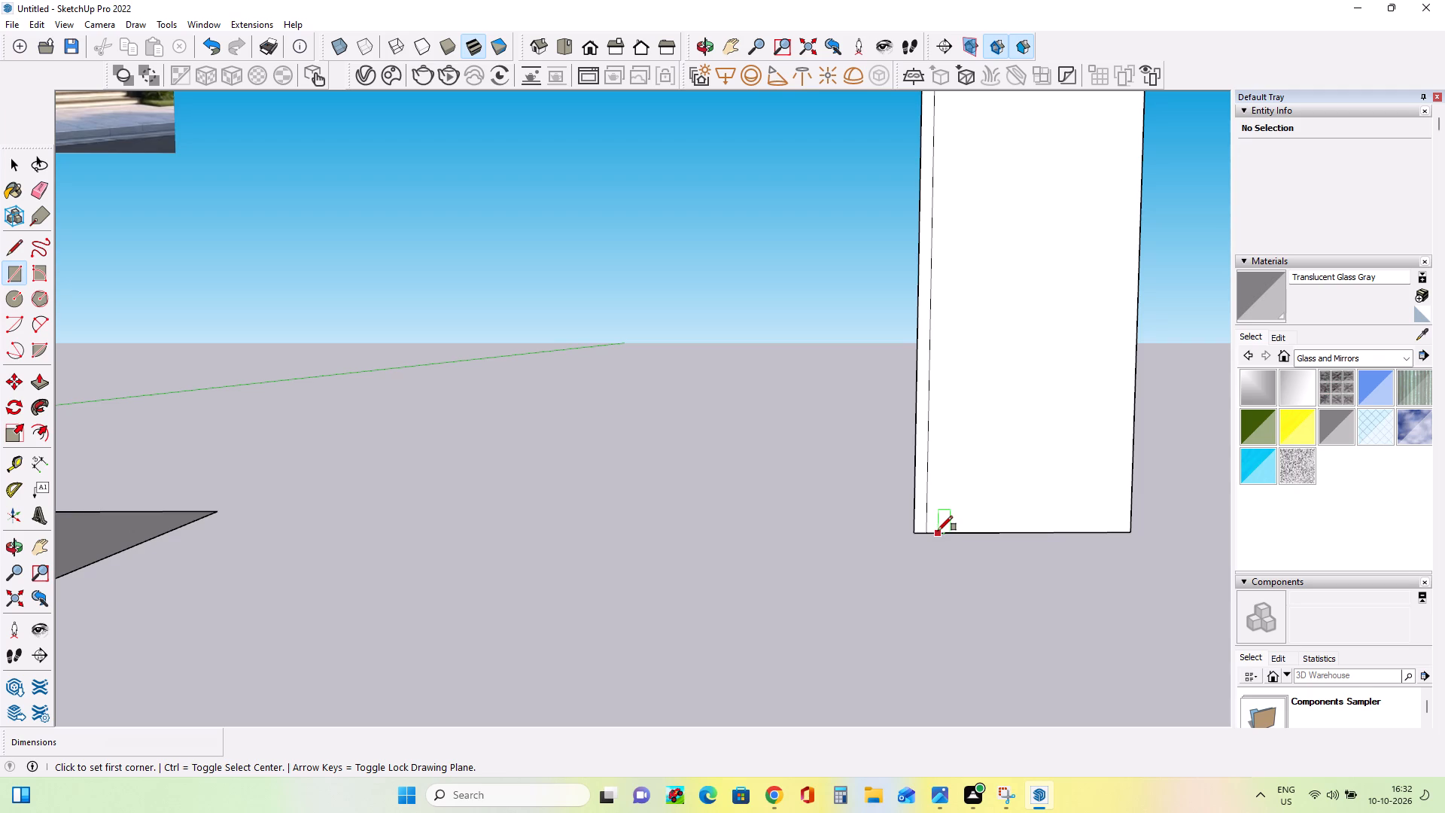
left_click(938, 531)
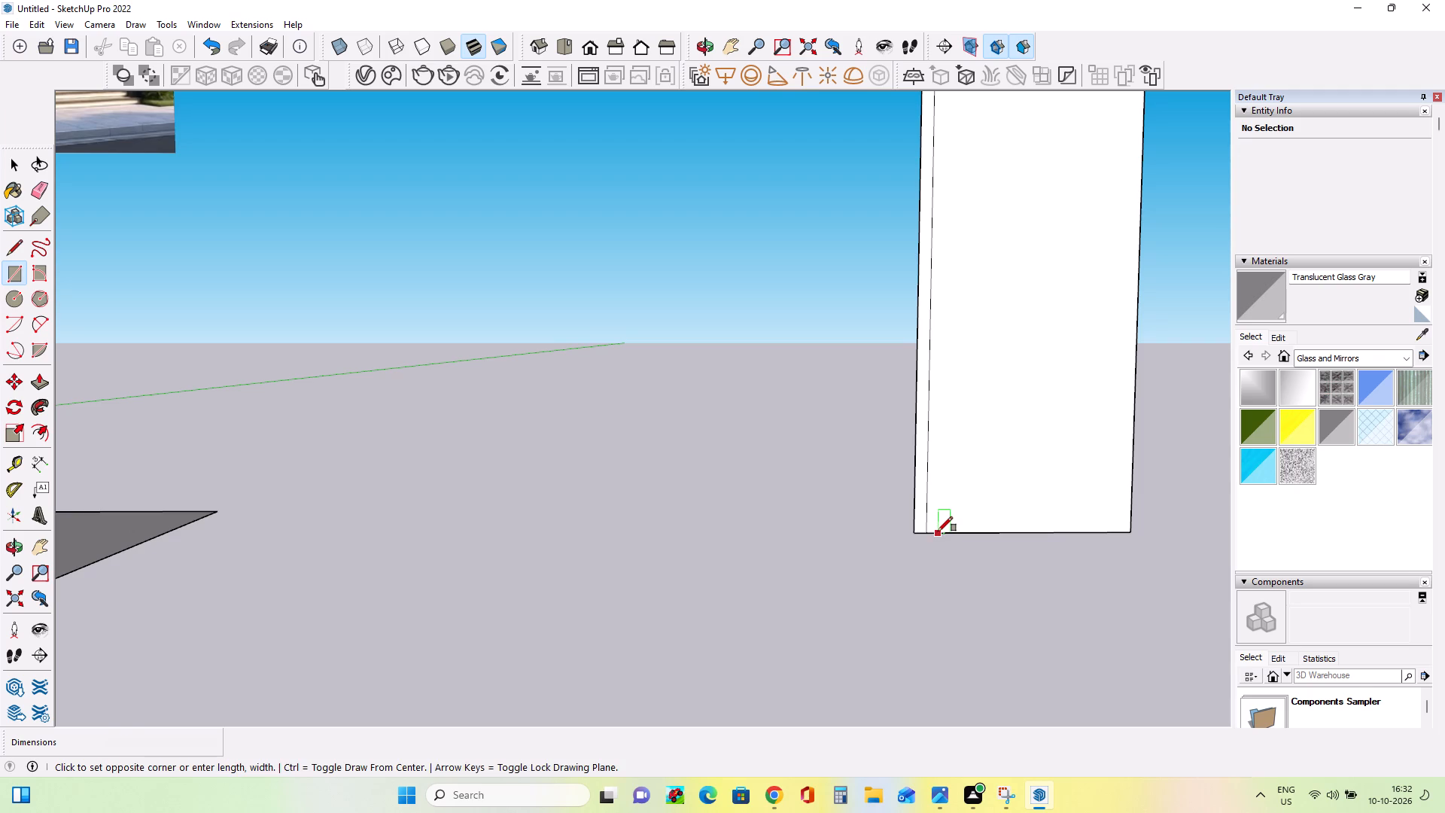
scroll(950, 442, "down", 3)
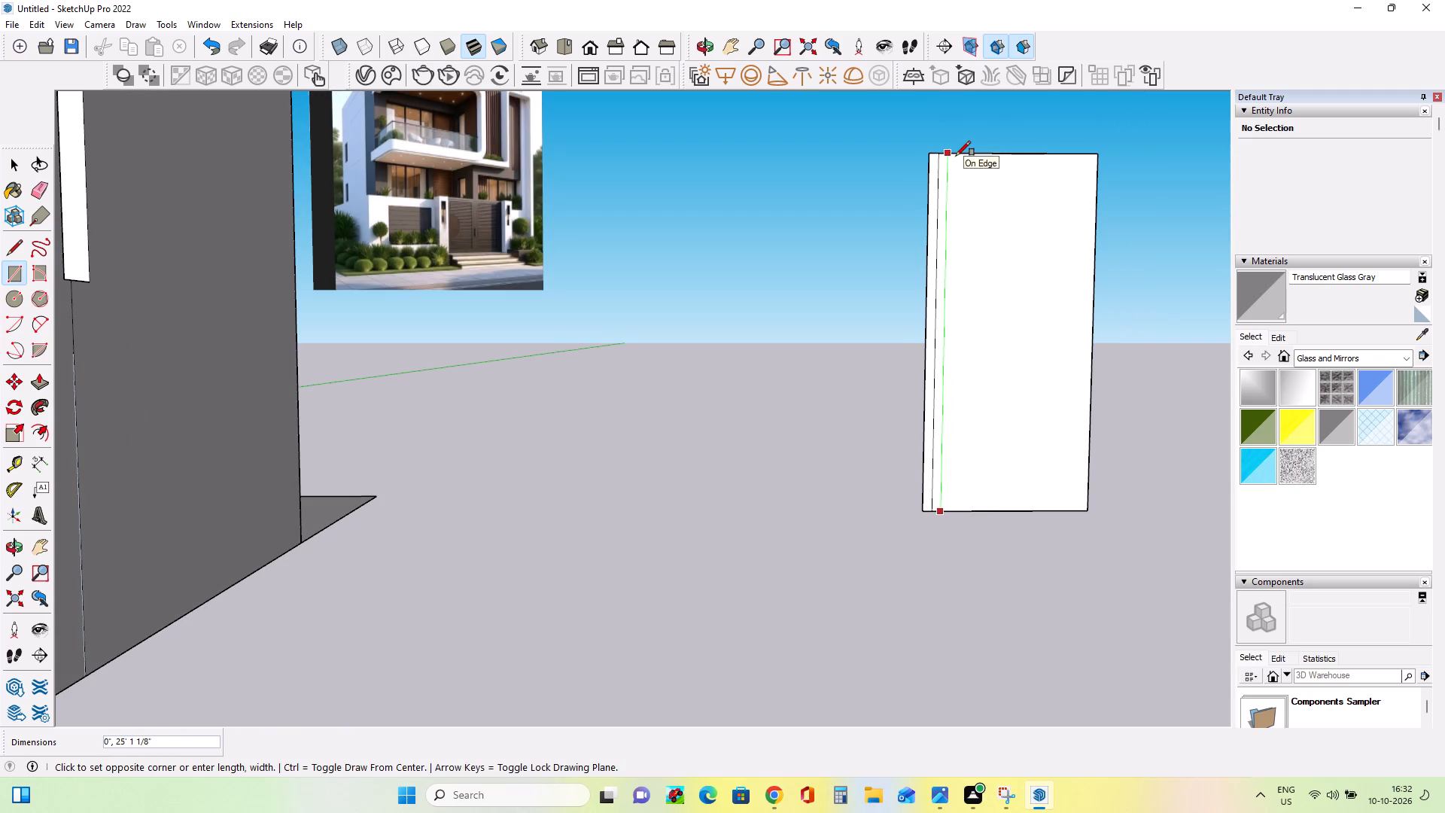
scroll(956, 157, "up", 3)
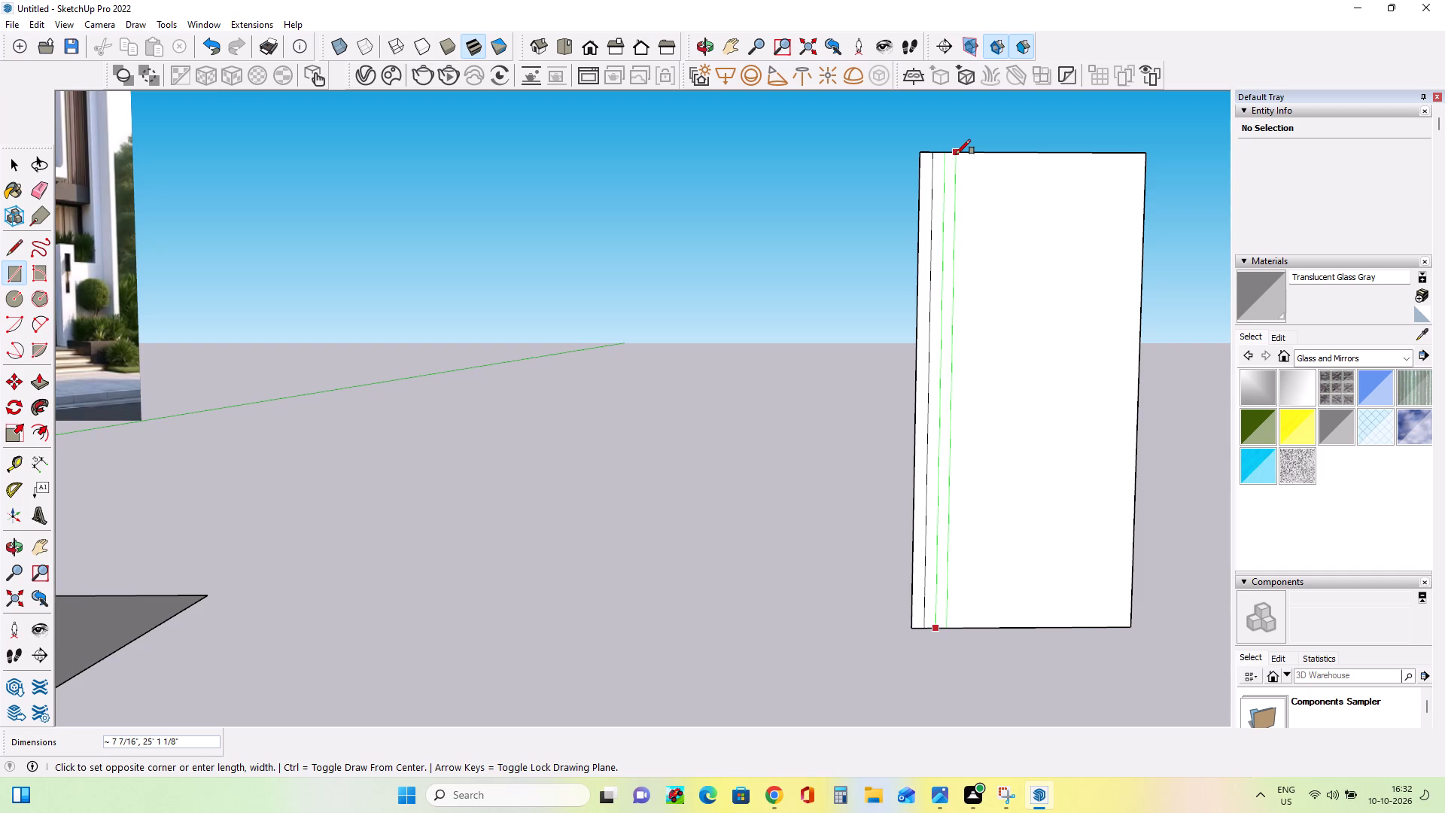
left_click(956, 154)
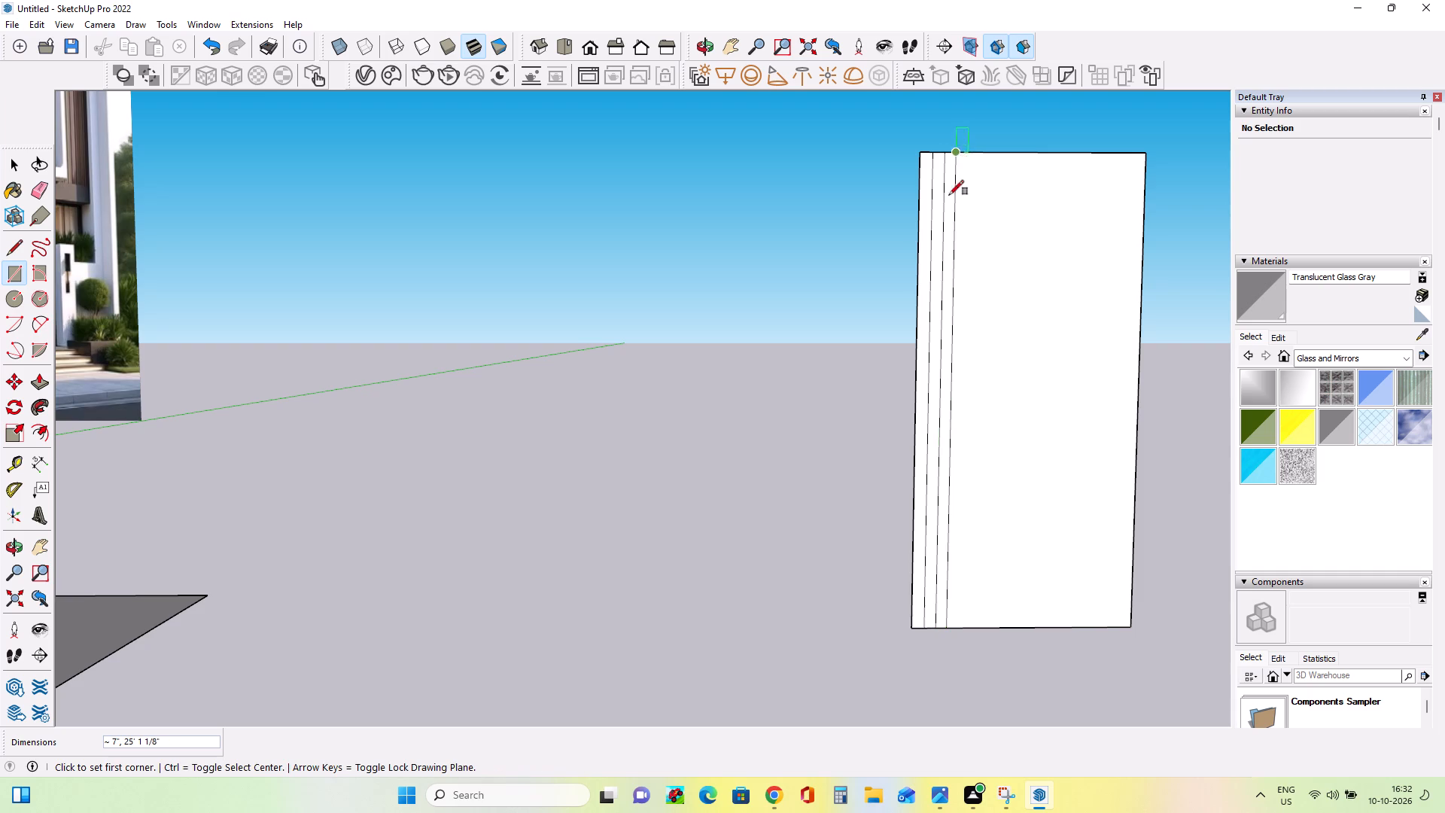
Copy the second strip's two vertical edges 1' 2" across the panel and multiply the copy by 10.
scroll(928, 402, "down", 3)
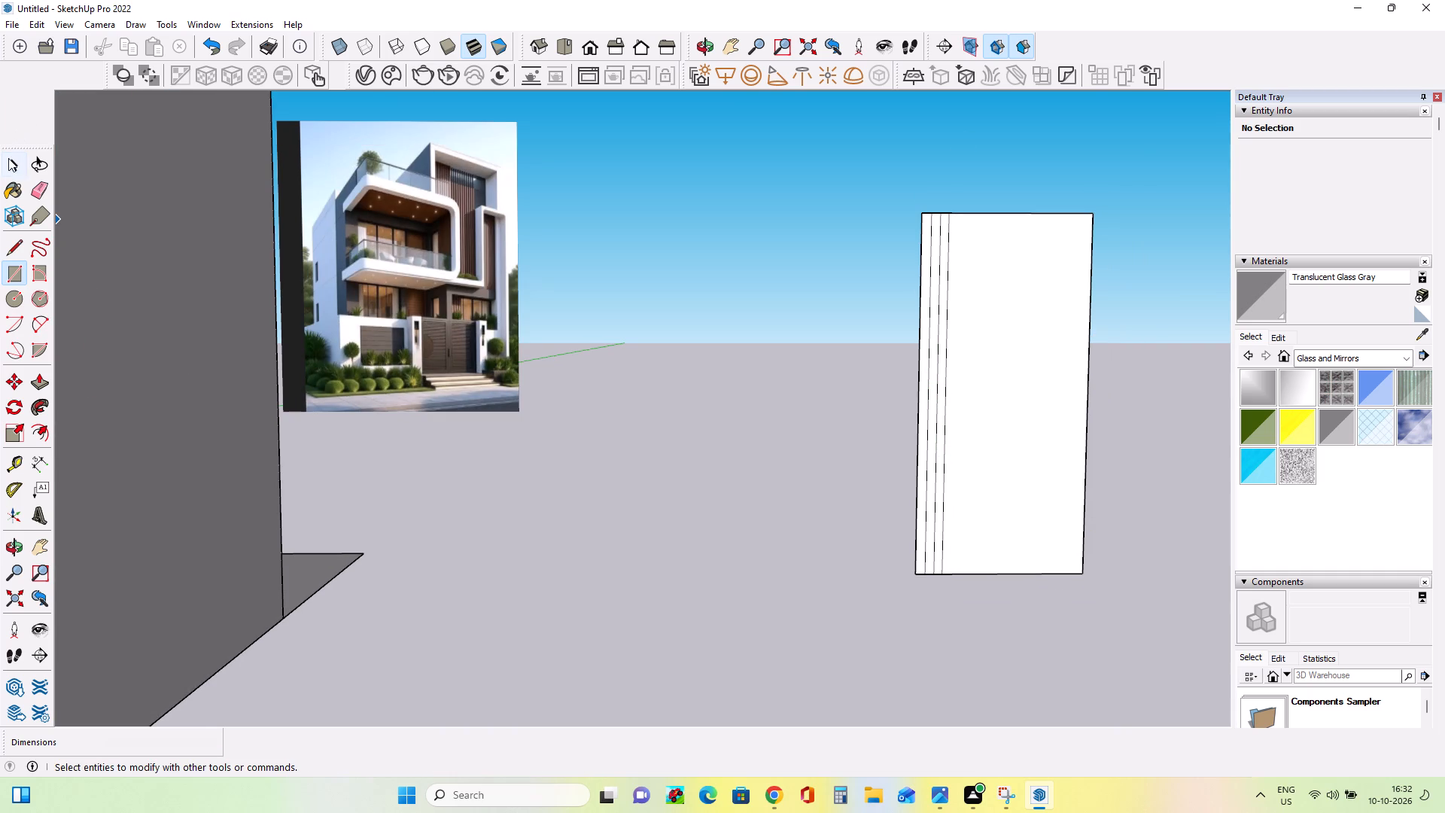
left_click(9, 161)
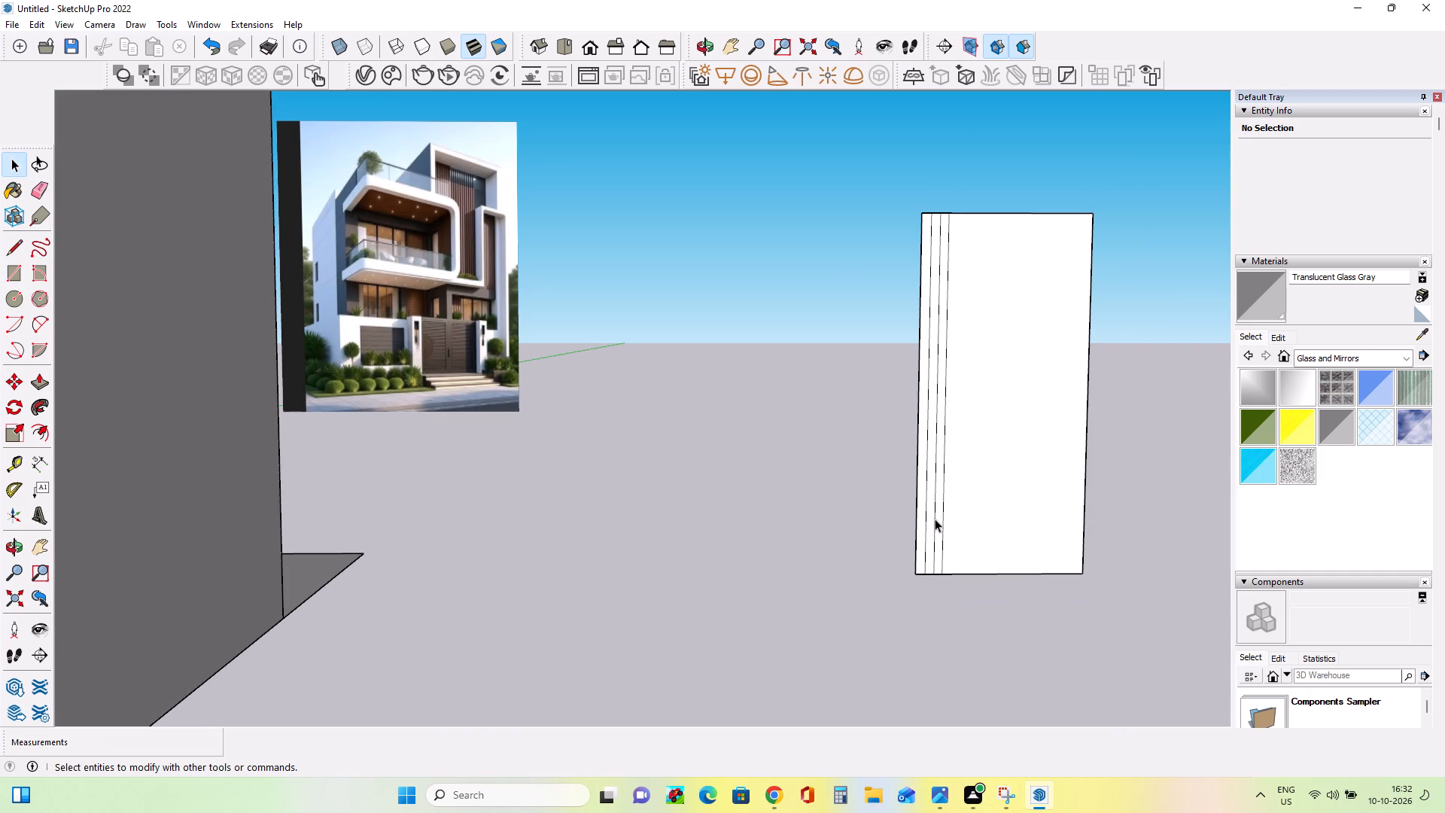
left_click(934, 503, "ctrl")
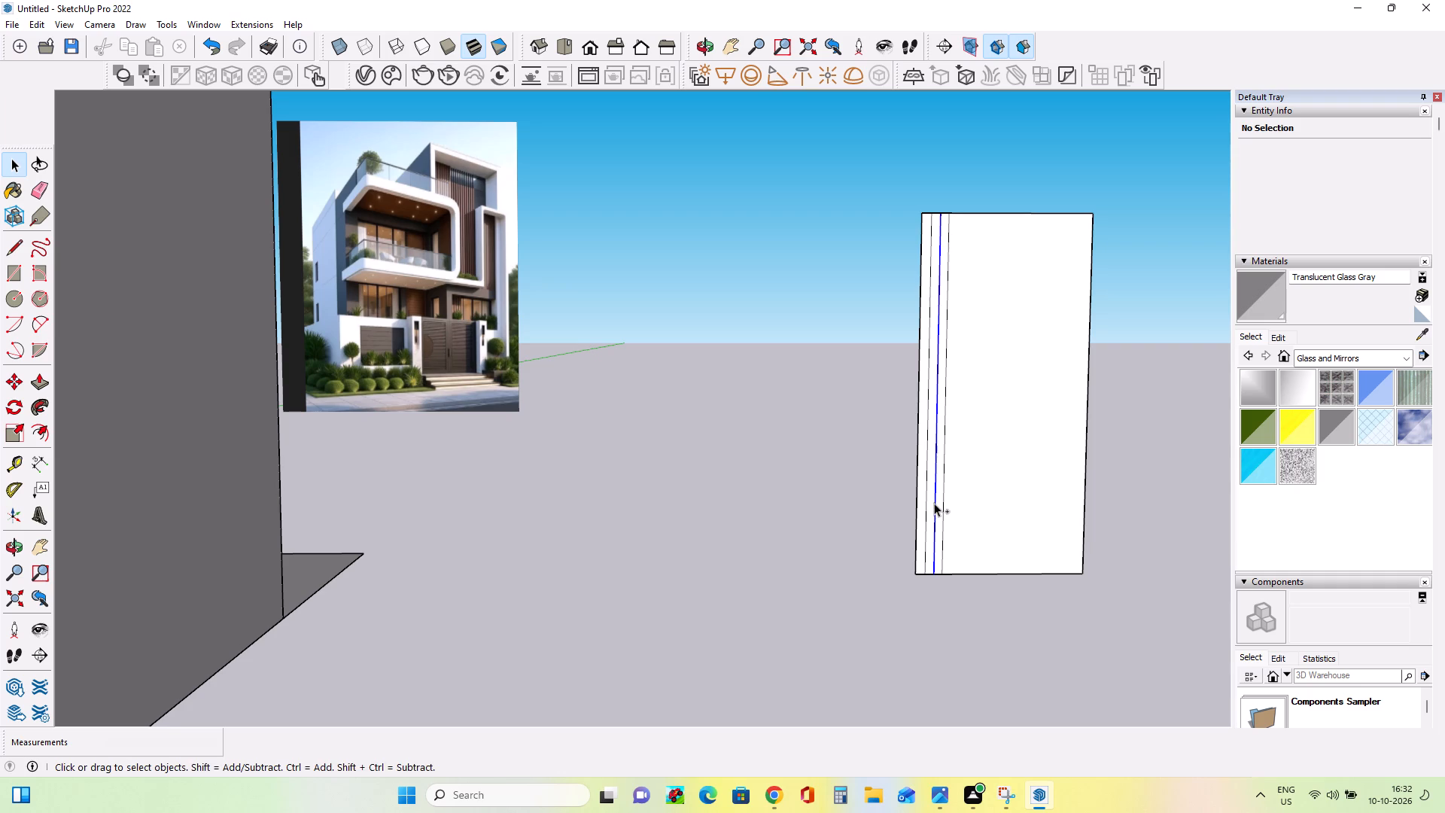
left_click(942, 510, "ctrl")
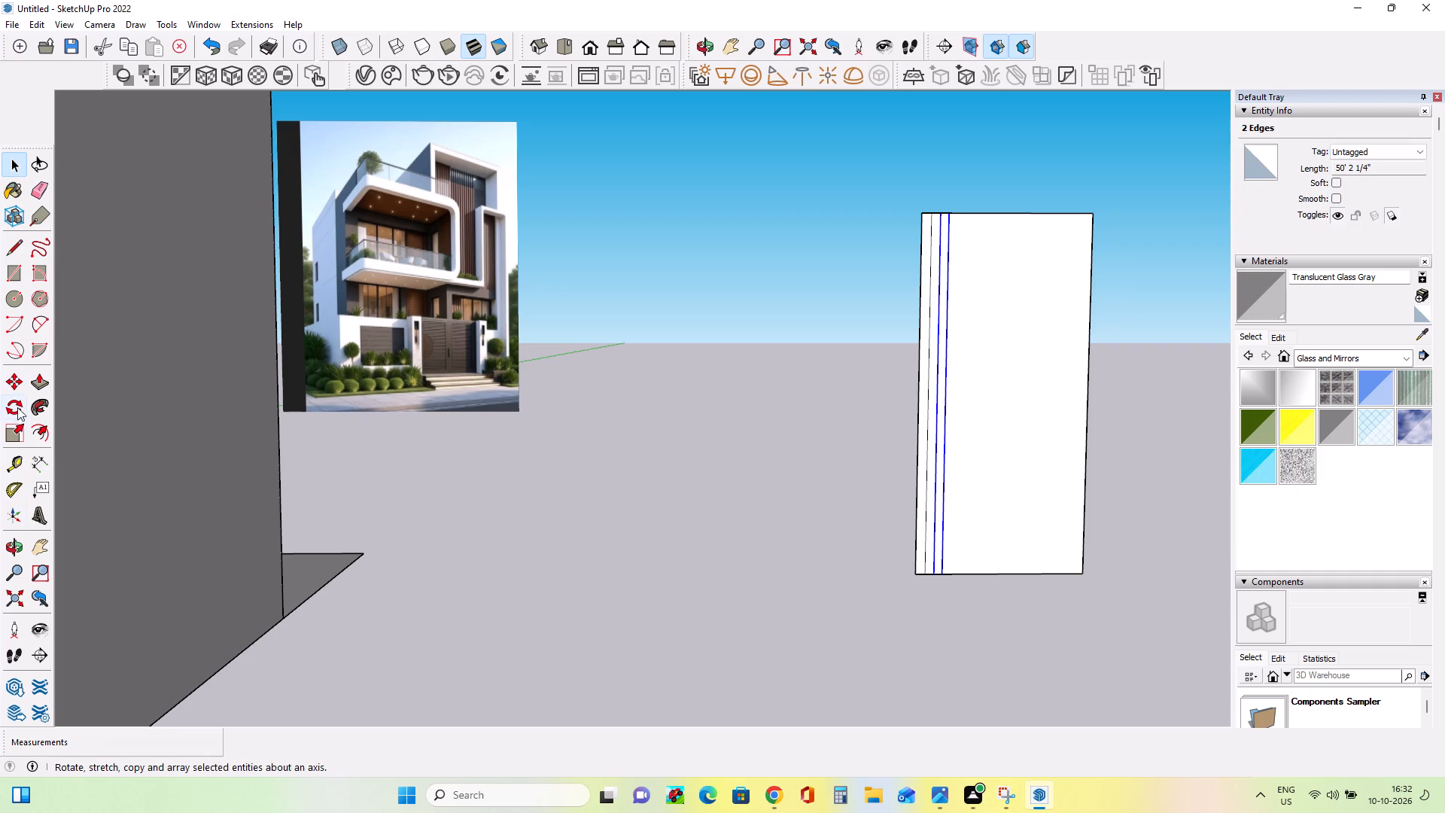
left_click(20, 381)
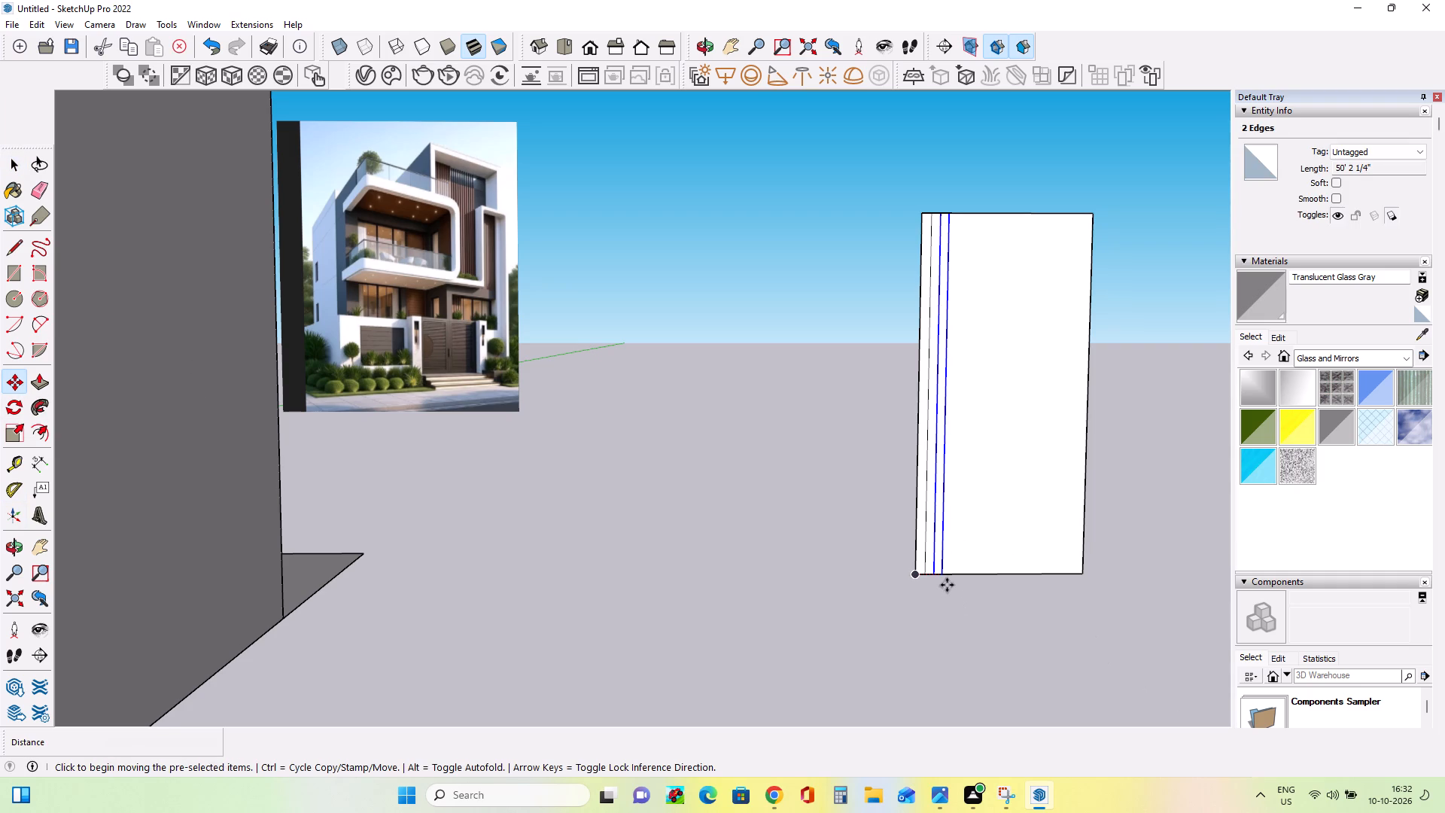
left_click(945, 577)
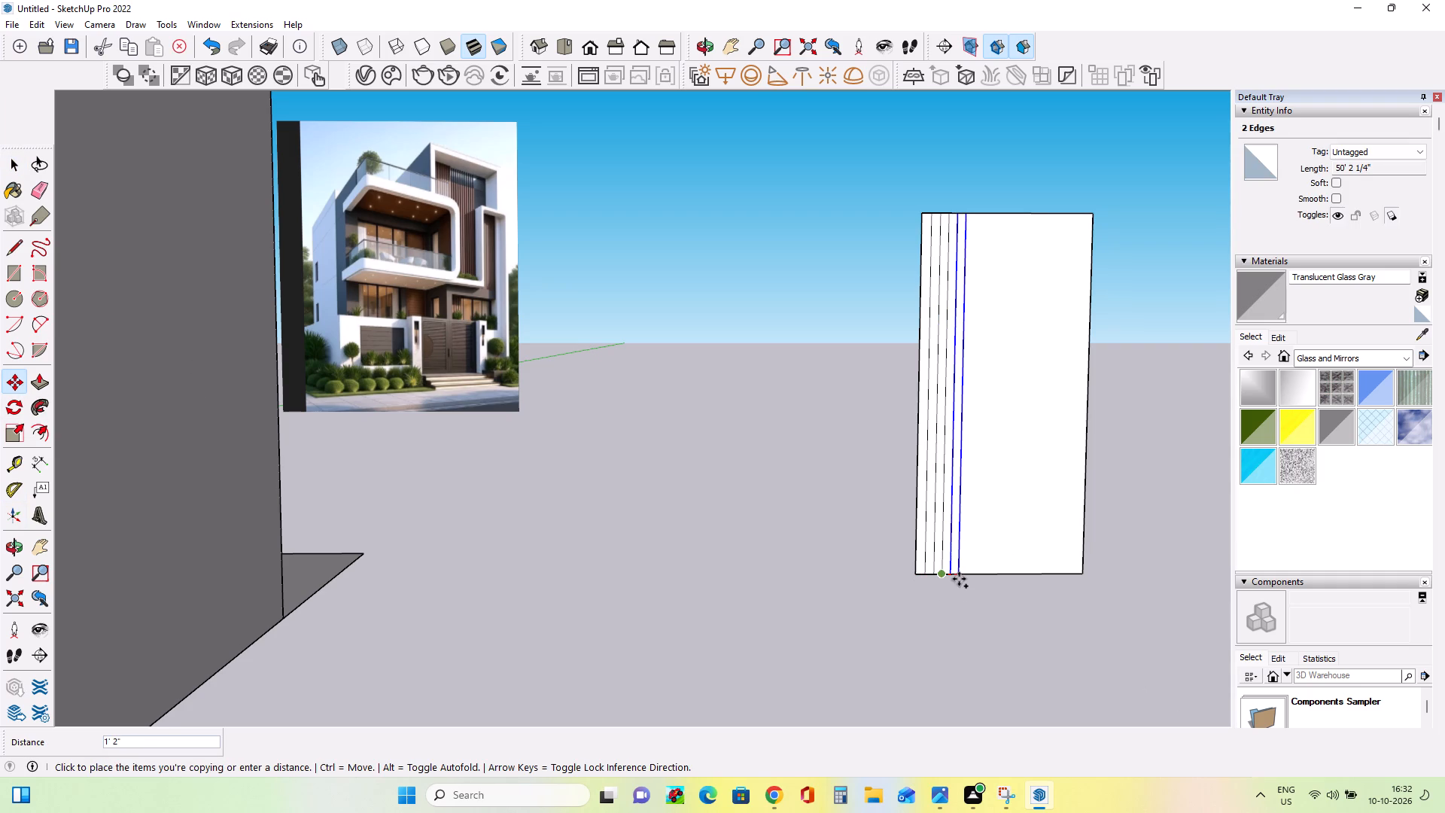
left_click(959, 579)
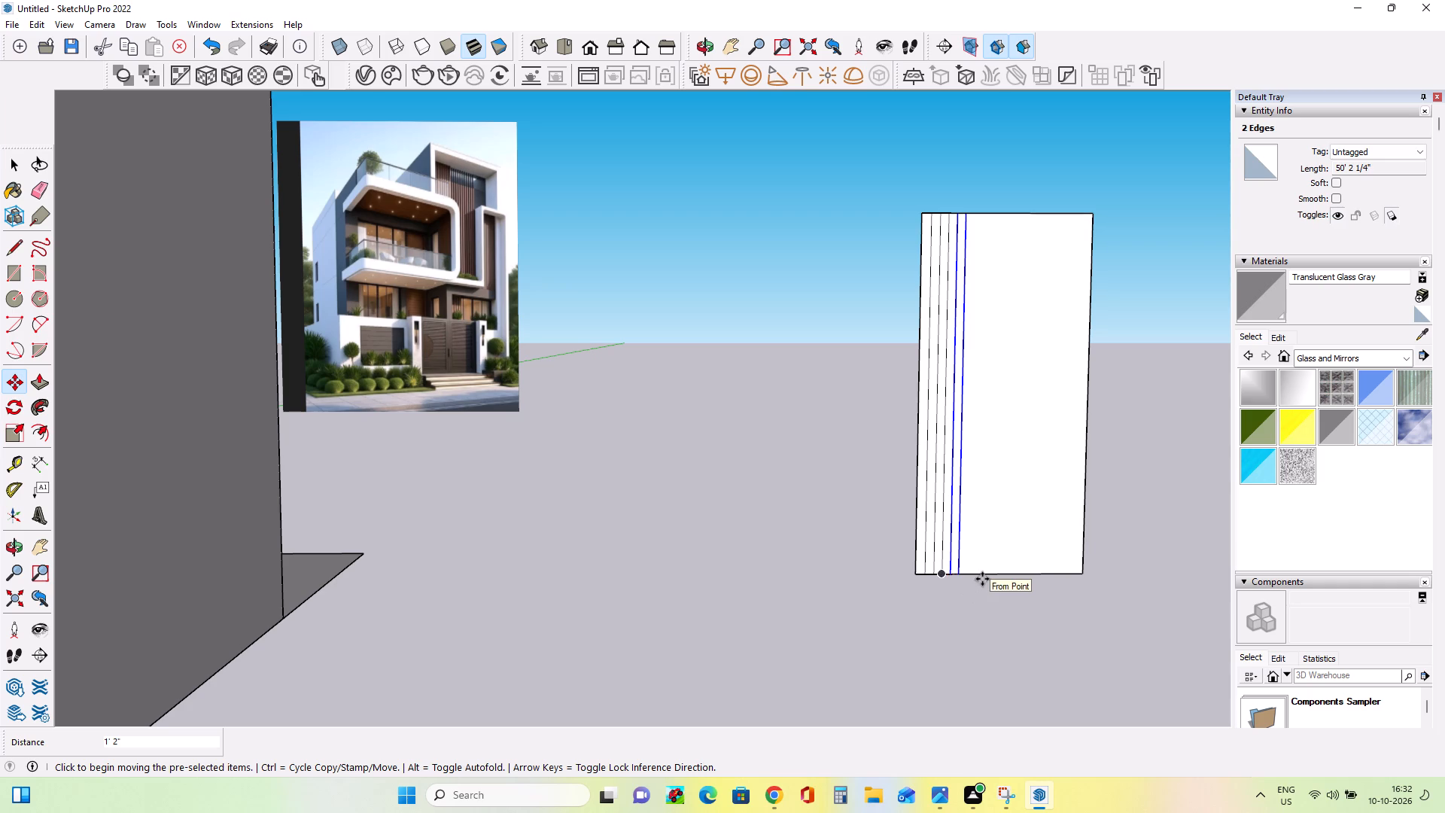
key("shift+asterisk")
type("10")
key("Return")
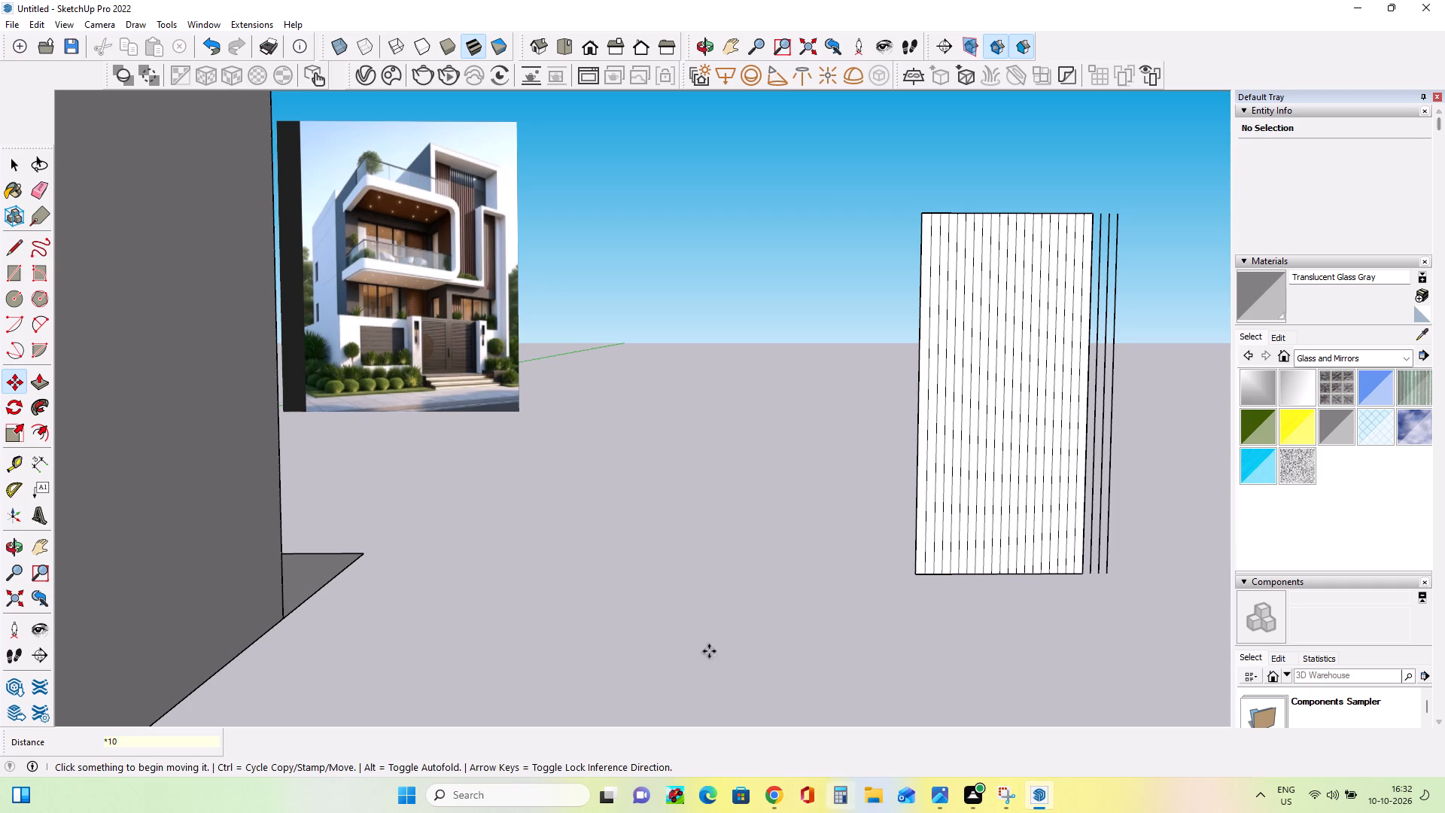
Erase the surplus vertical lines that extend past the panel's right edge.
left_click(41, 190)
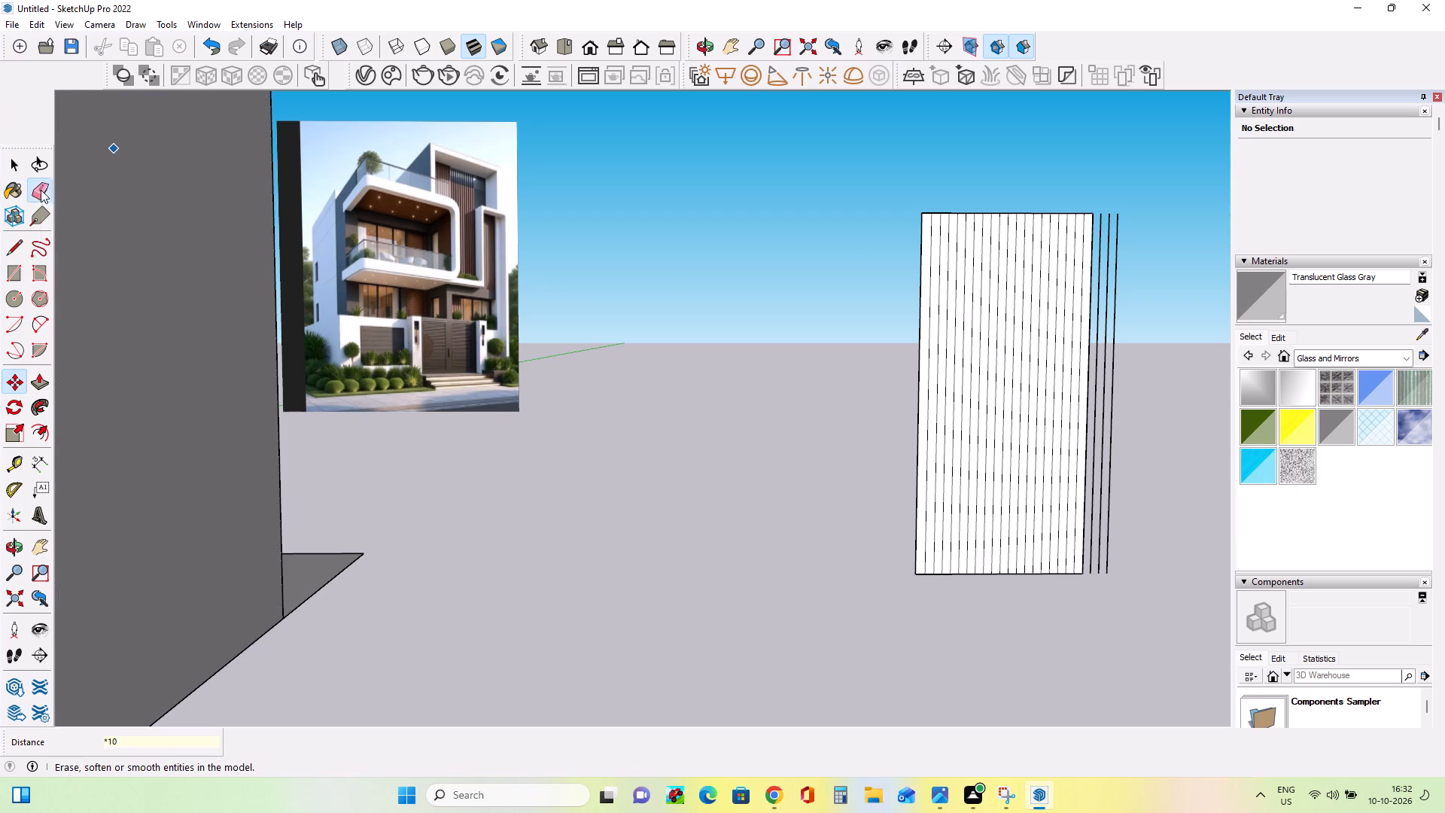
left_click_drag(1096, 367, 1113, 365)
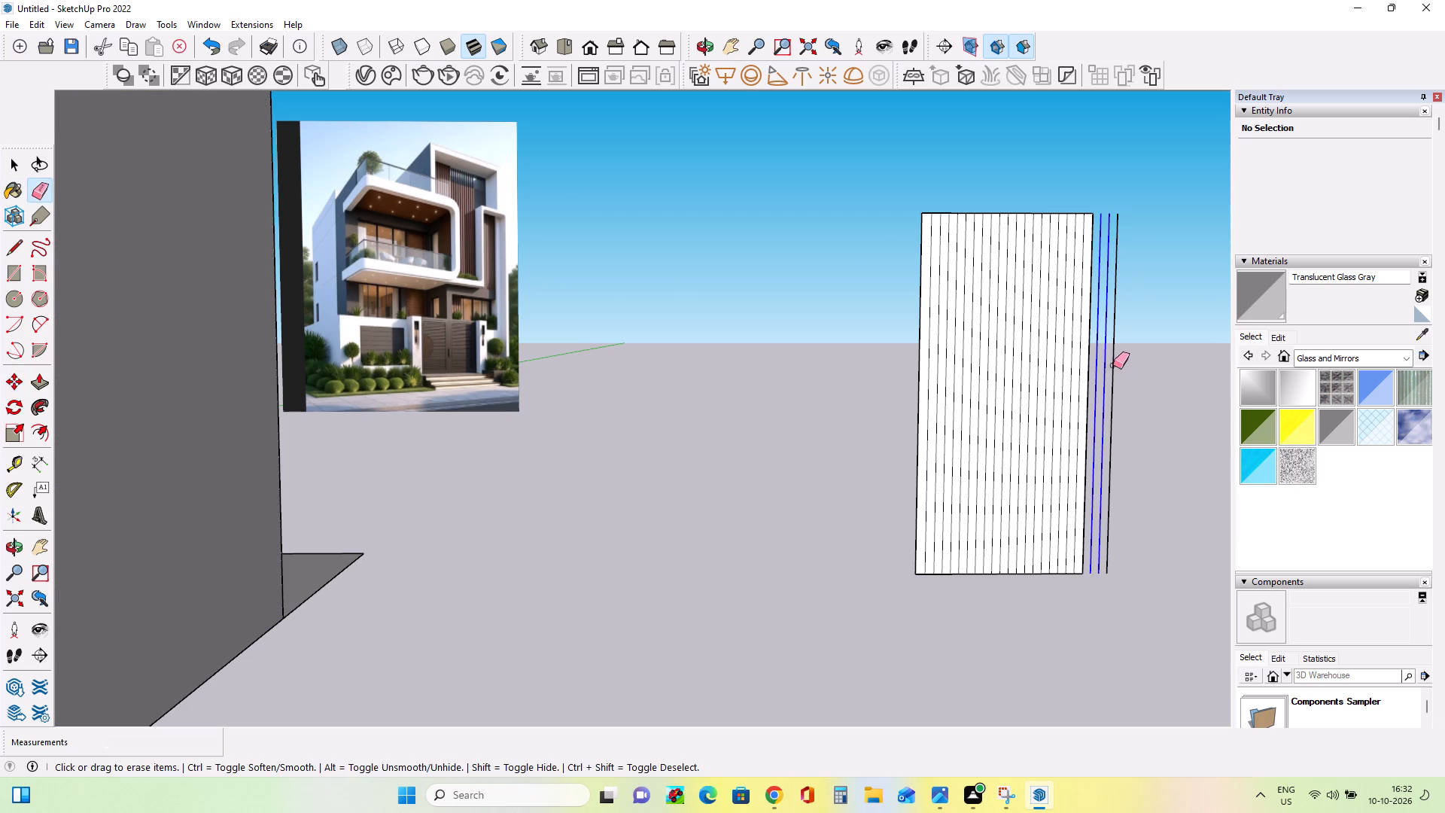
left_click_drag(1113, 365, 1128, 366)
Paint every other strip of the panel with Wood Floor Parquet, beginning with the strip at its left edge.
middle_click_drag(1142, 553, 1148, 540)
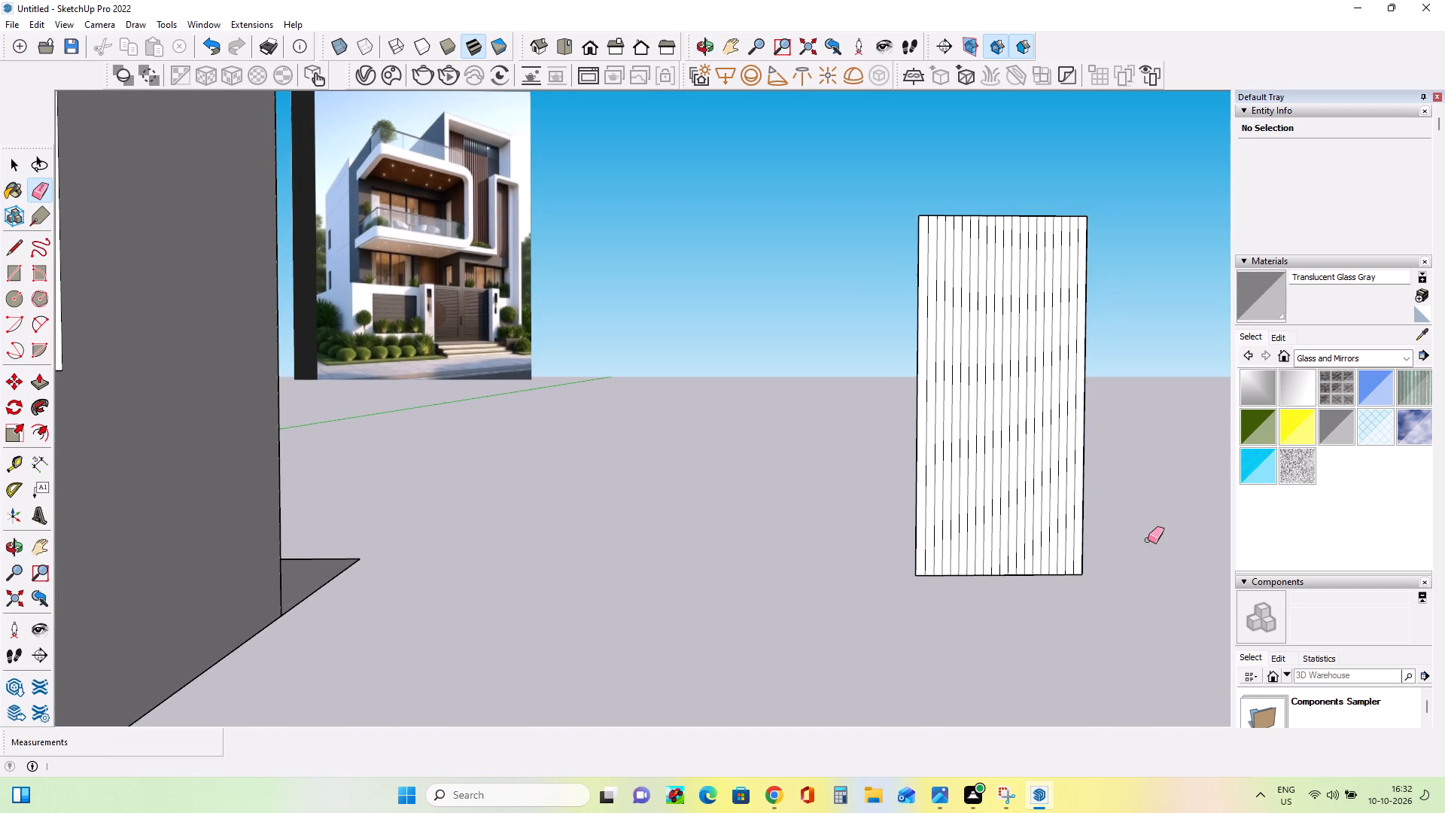
left_click(1380, 355)
left_click(1383, 553)
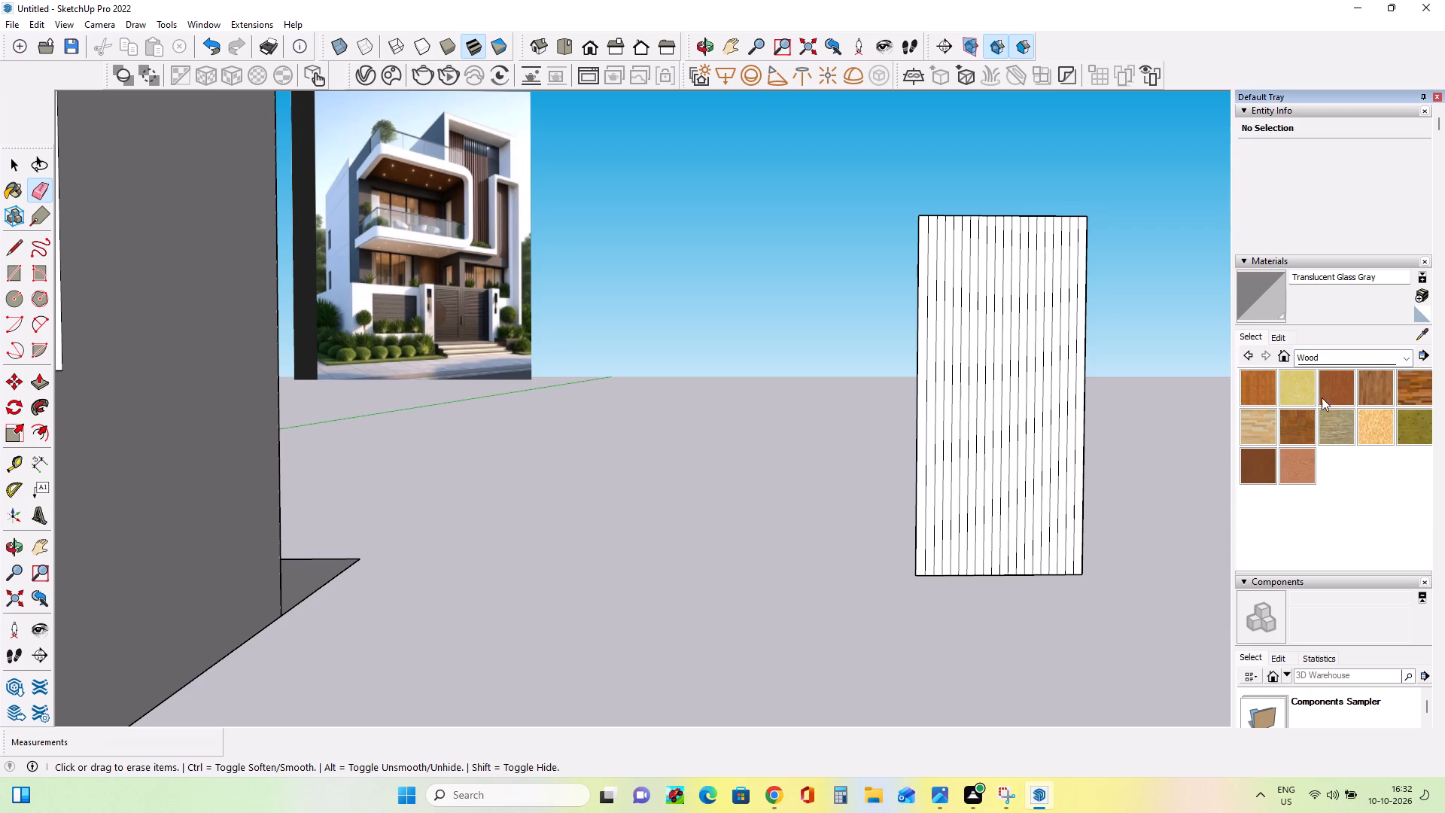
left_click(1291, 431)
scroll(944, 459, "up", 3)
left_click(915, 455)
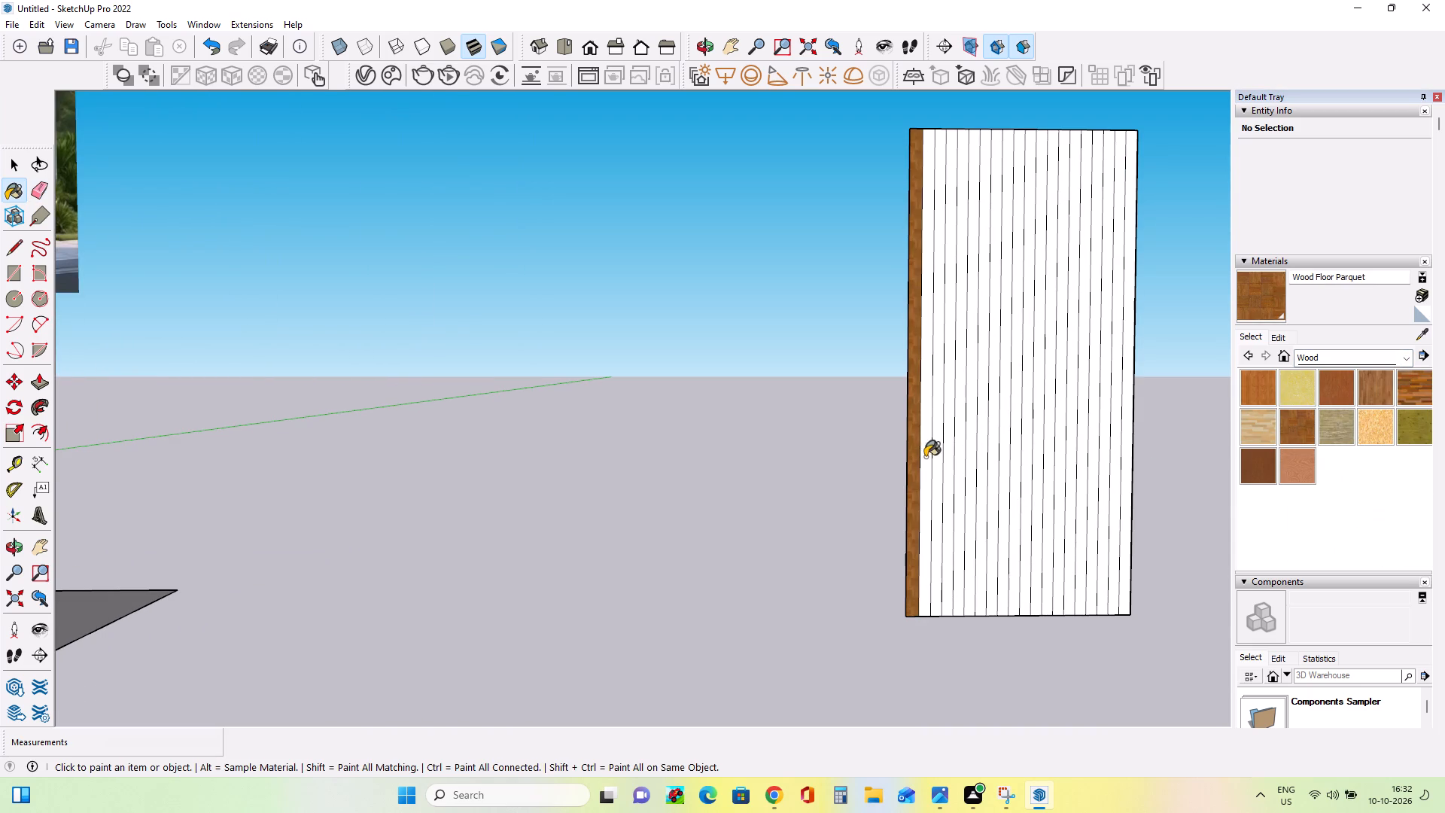
left_click(935, 458)
middle_click_drag(975, 496, 980, 504)
middle_click_drag(1063, 552, 1064, 559)
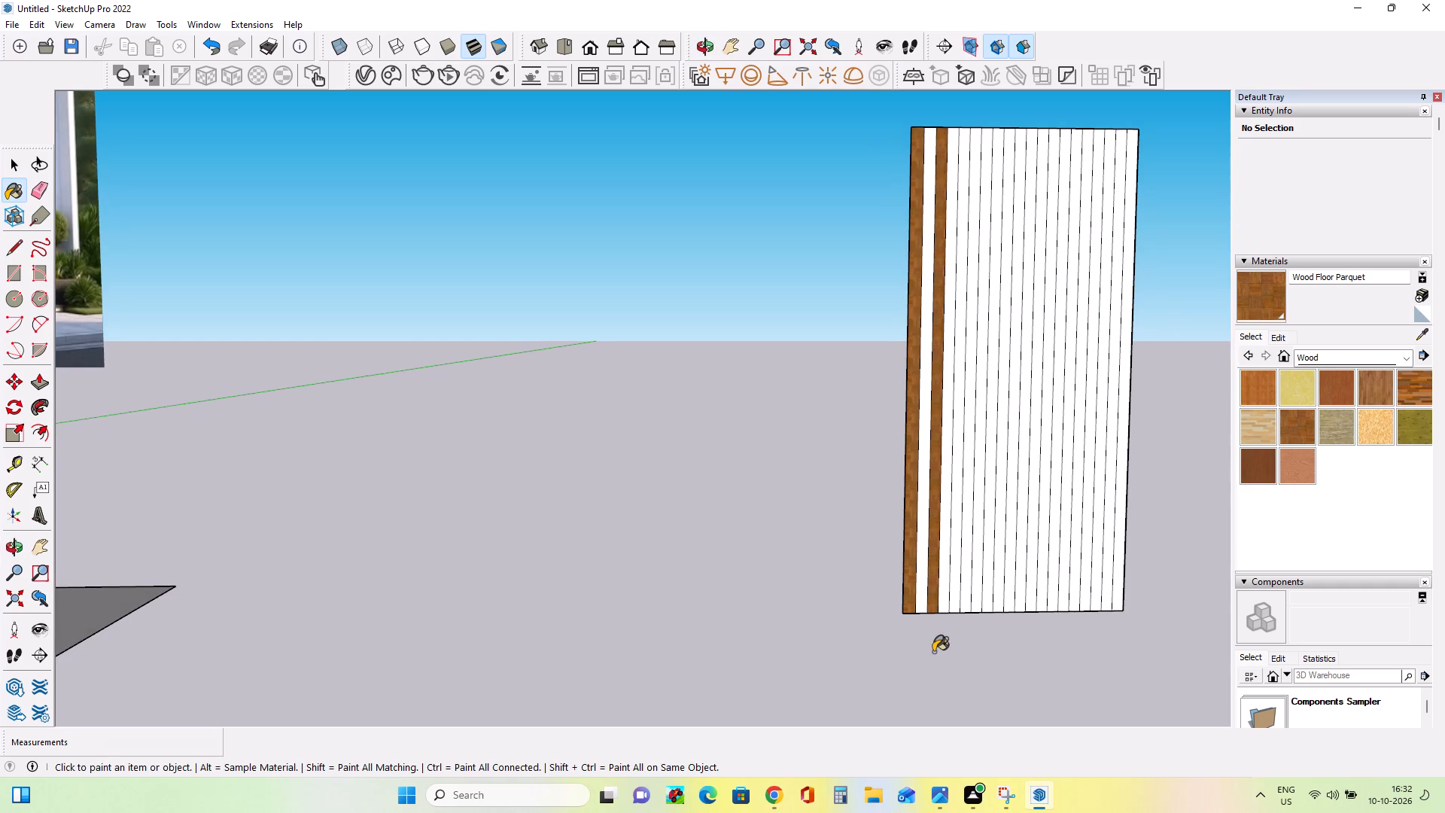
left_click(952, 581)
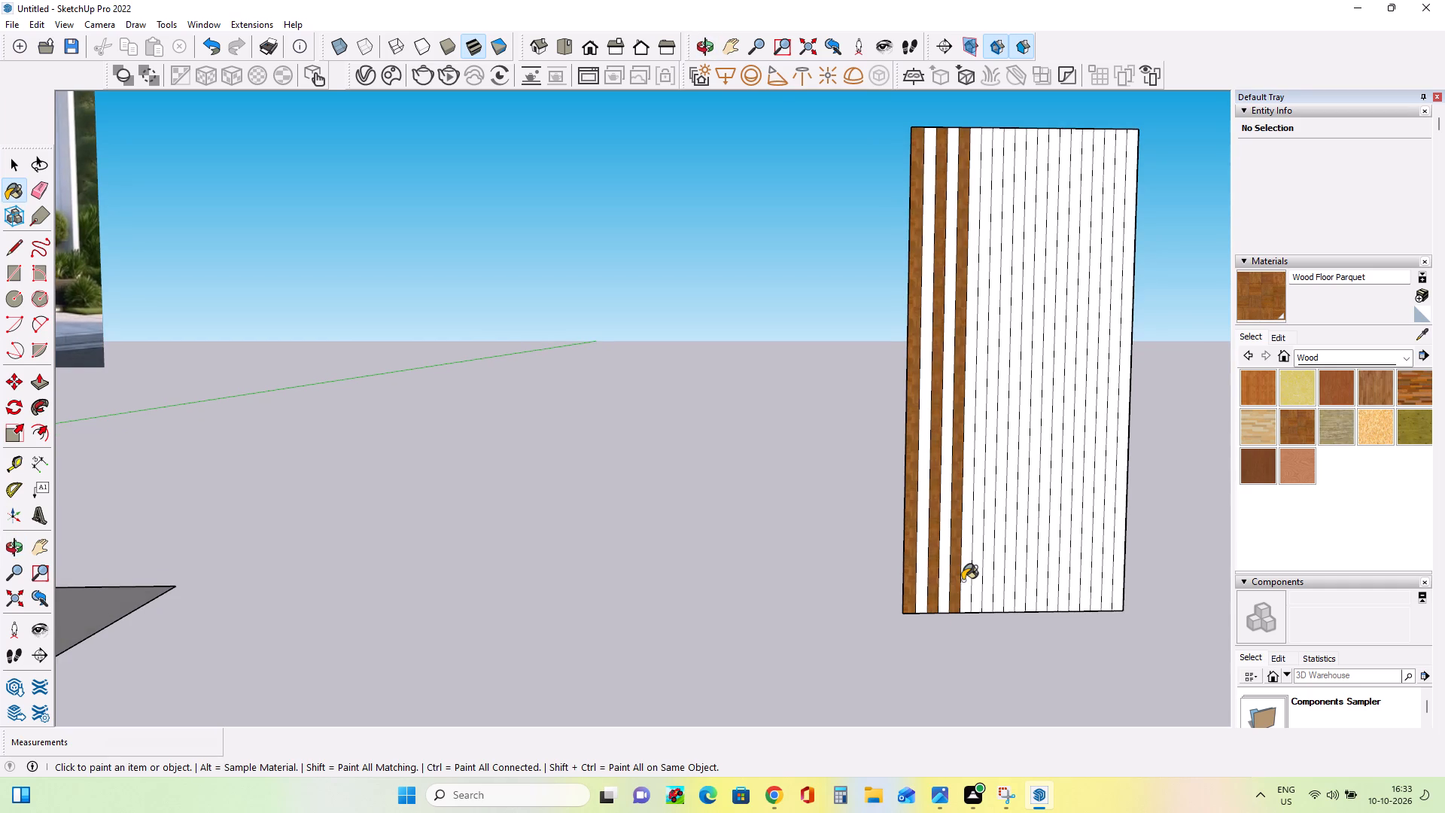
left_click(975, 581)
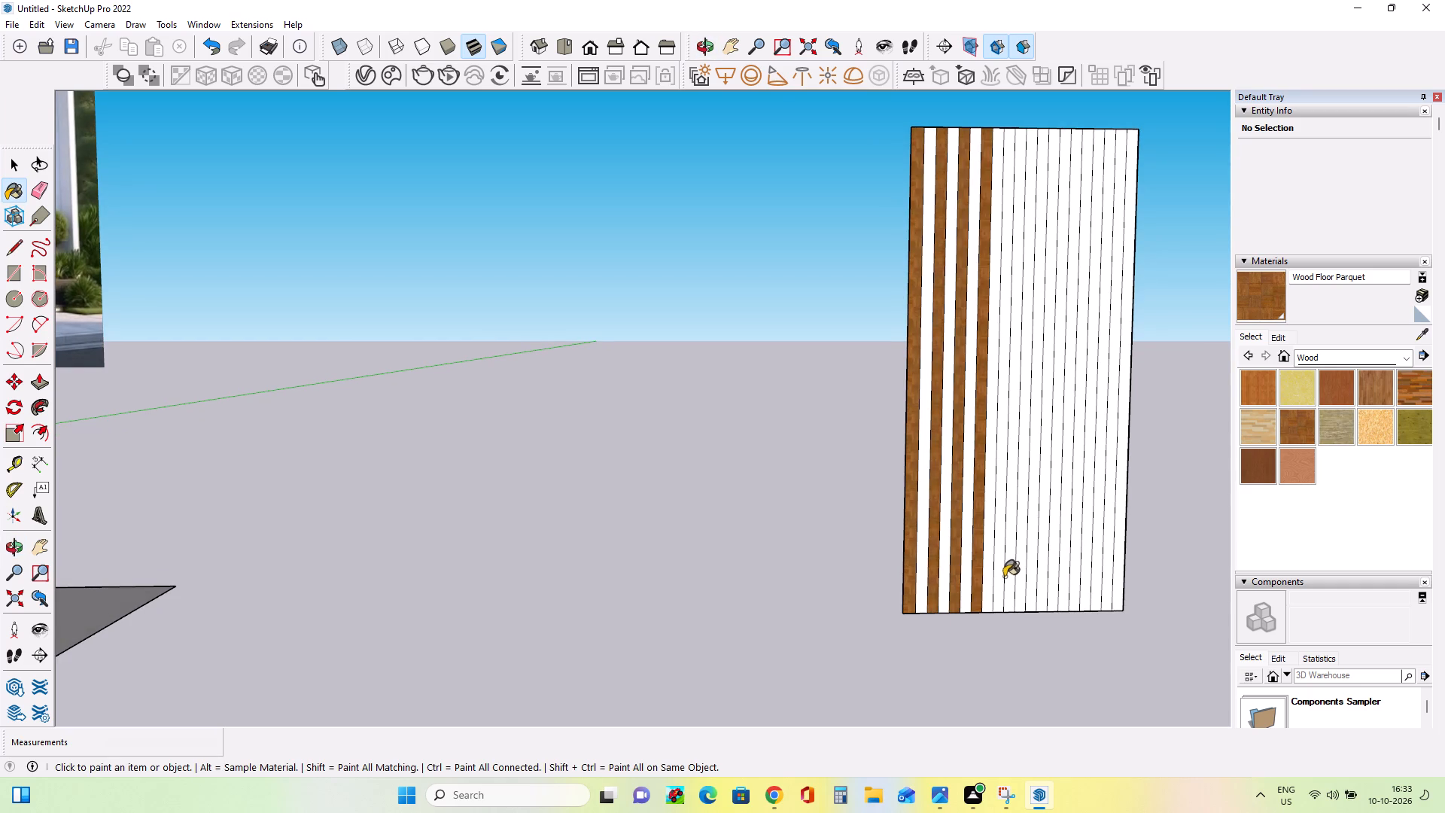
left_click(998, 572)
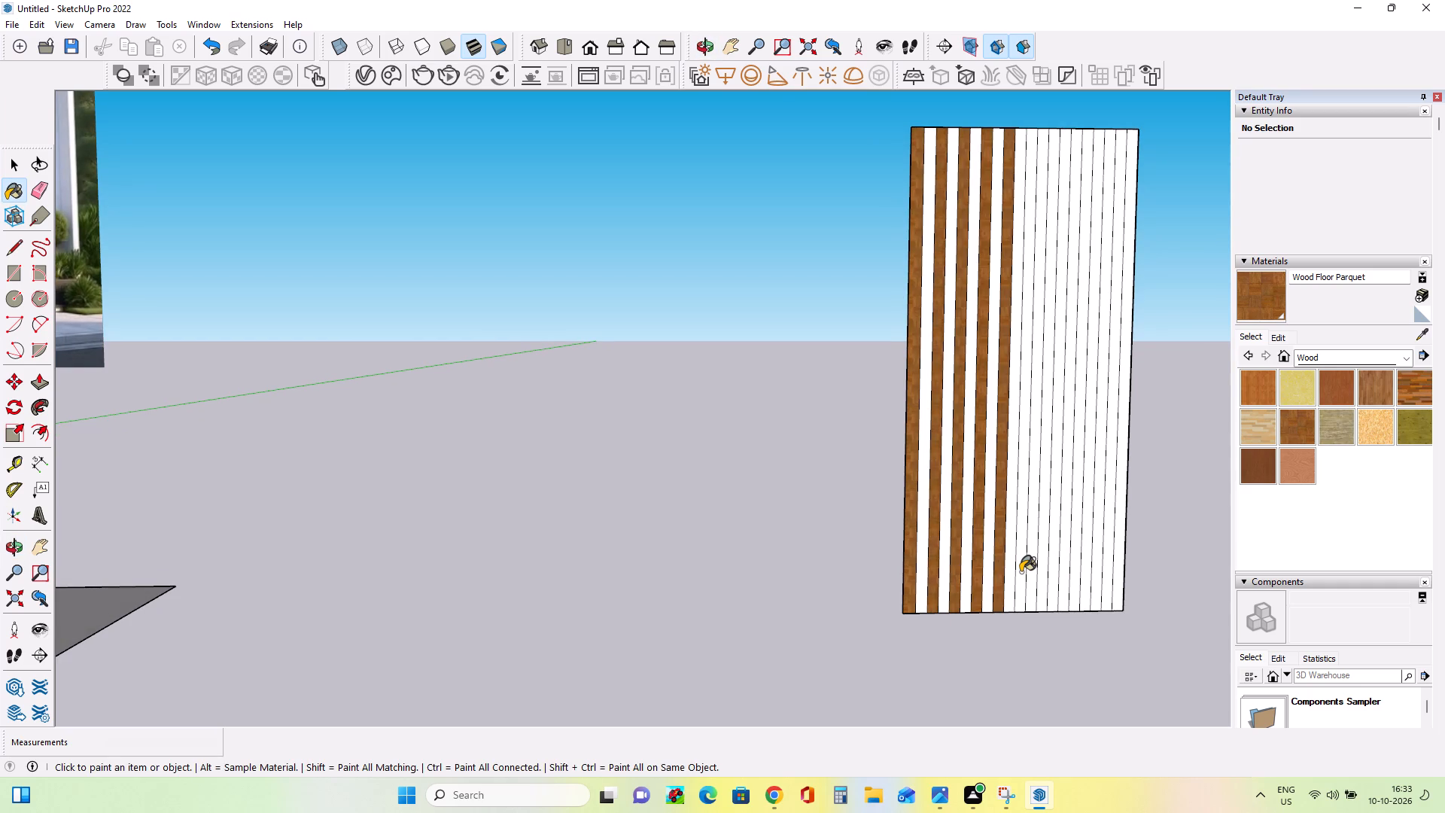
left_click(1020, 568)
left_click(1043, 569)
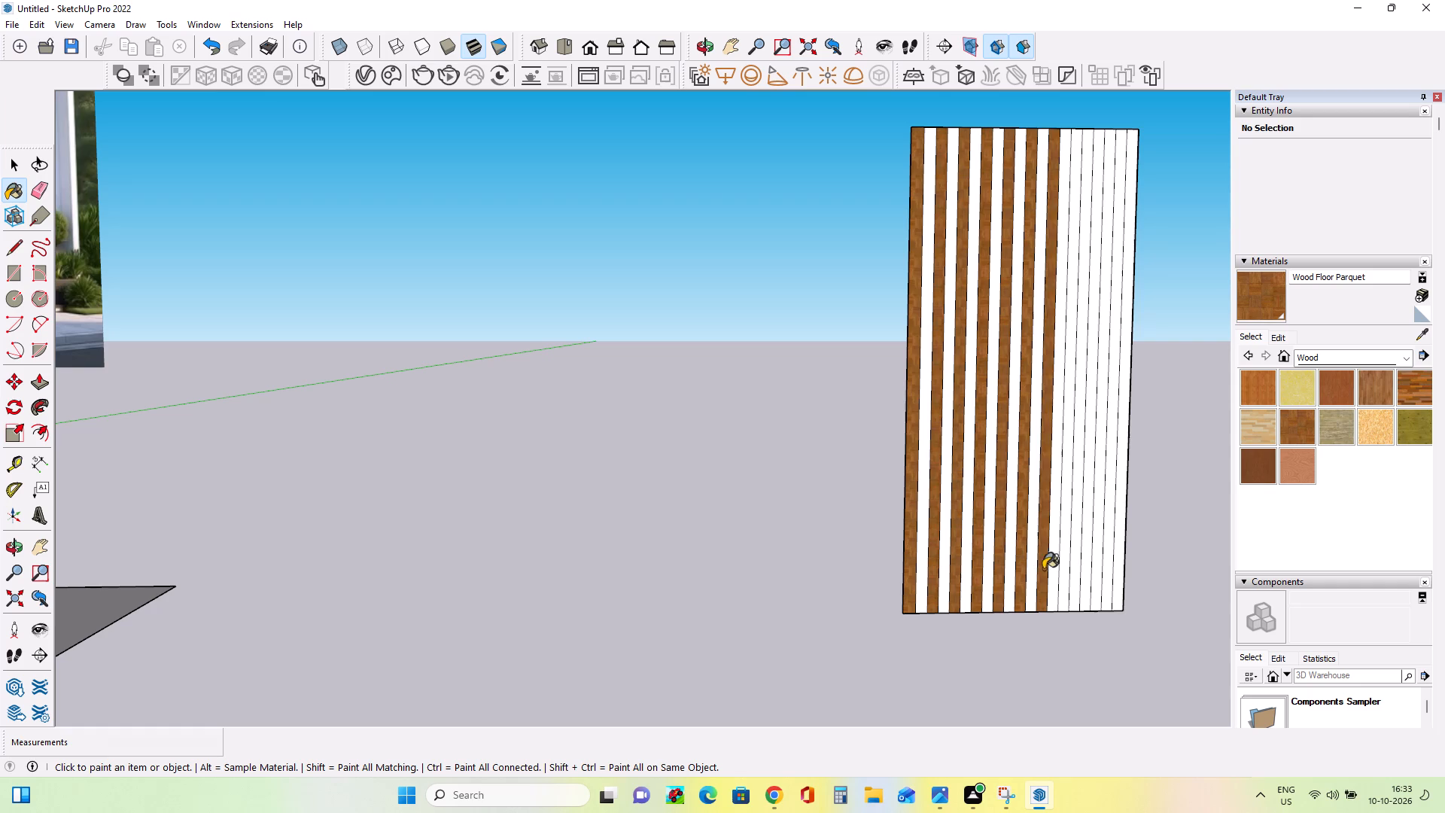
left_click(1063, 569)
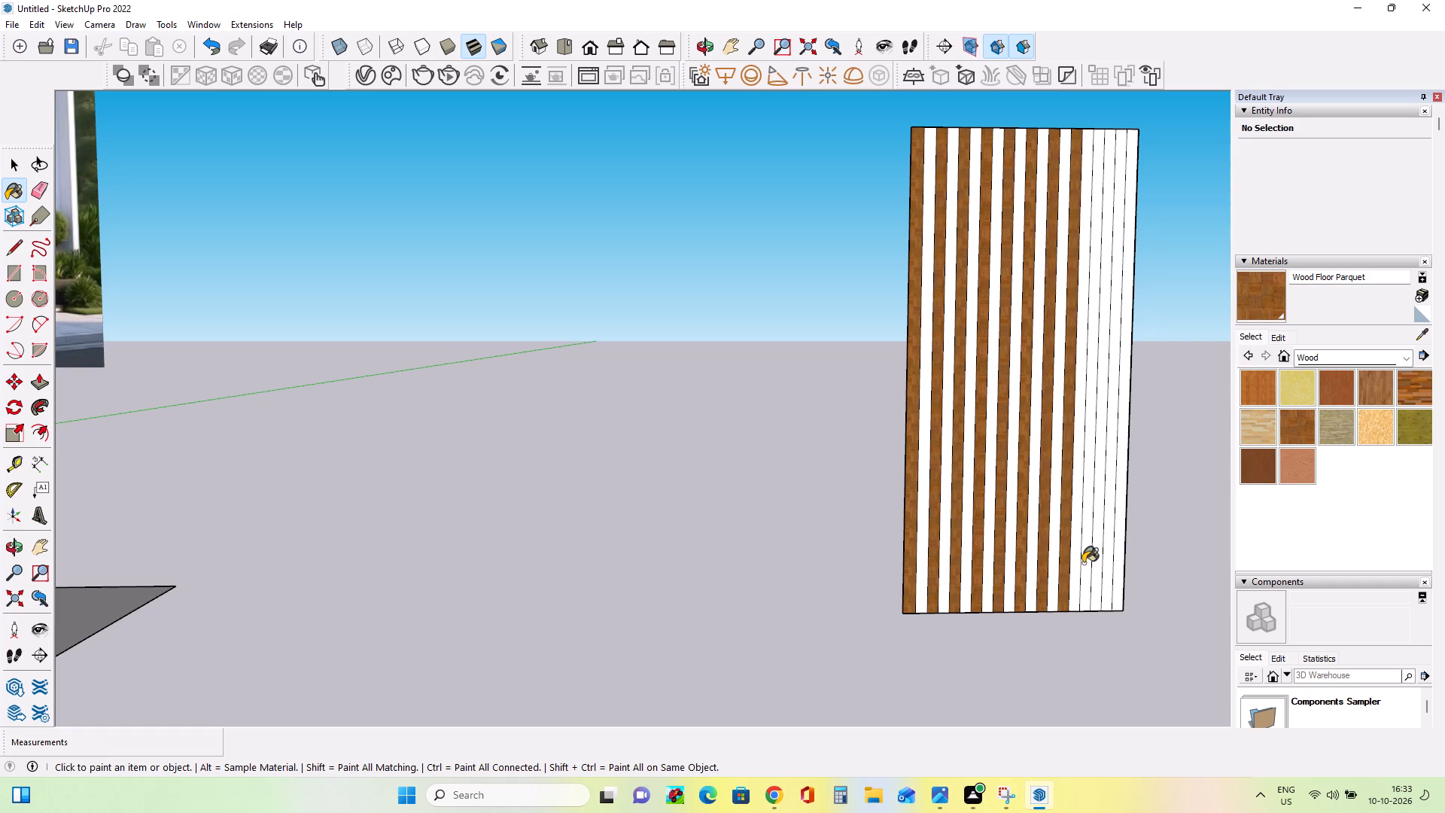
left_click(1085, 563)
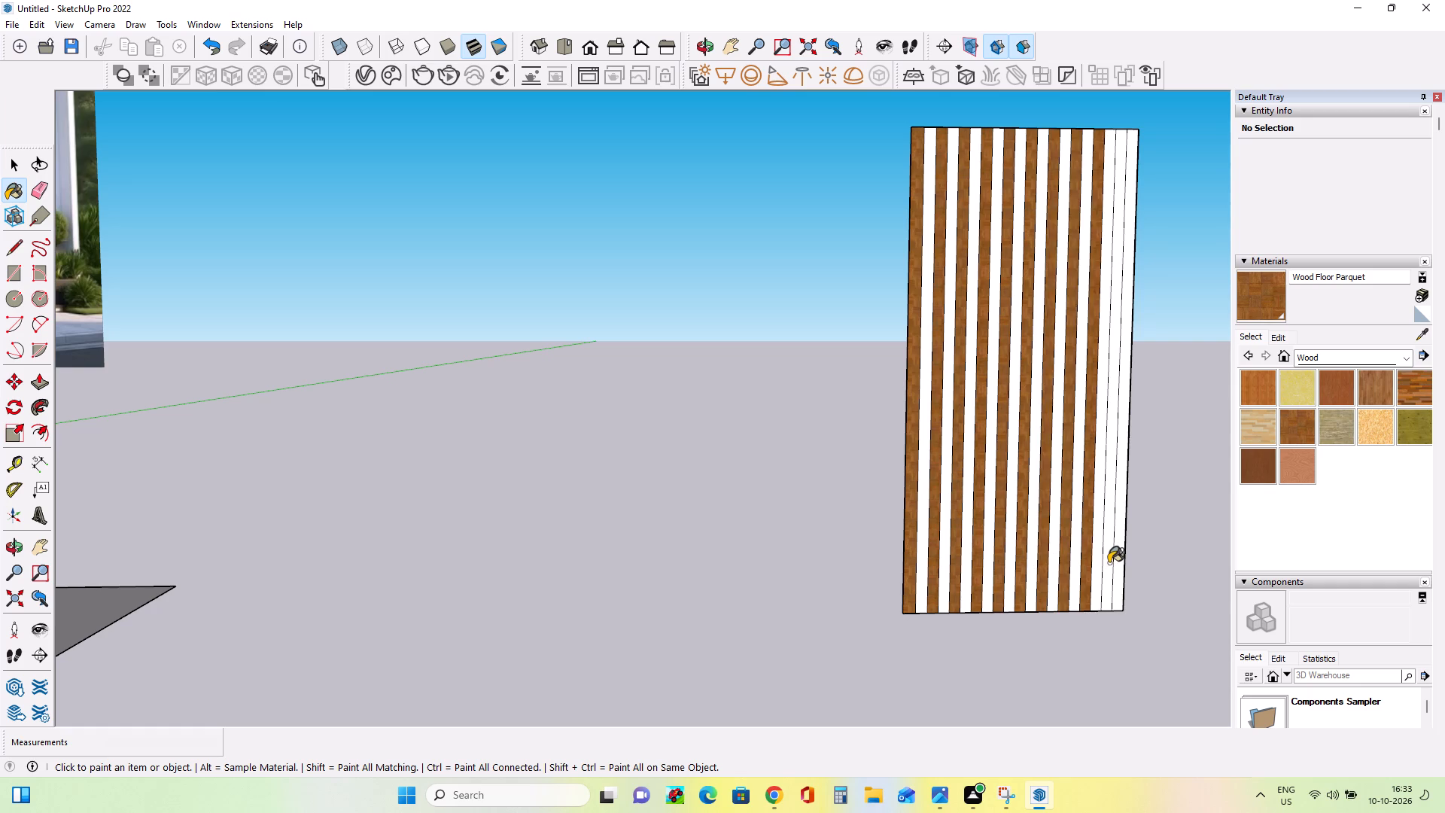
left_click(1109, 563)
Paint the remaining white strips of the panel with Wood Veneer 02.
middle_click_drag(1164, 588, 1130, 574)
scroll(1130, 574, "down", 2)
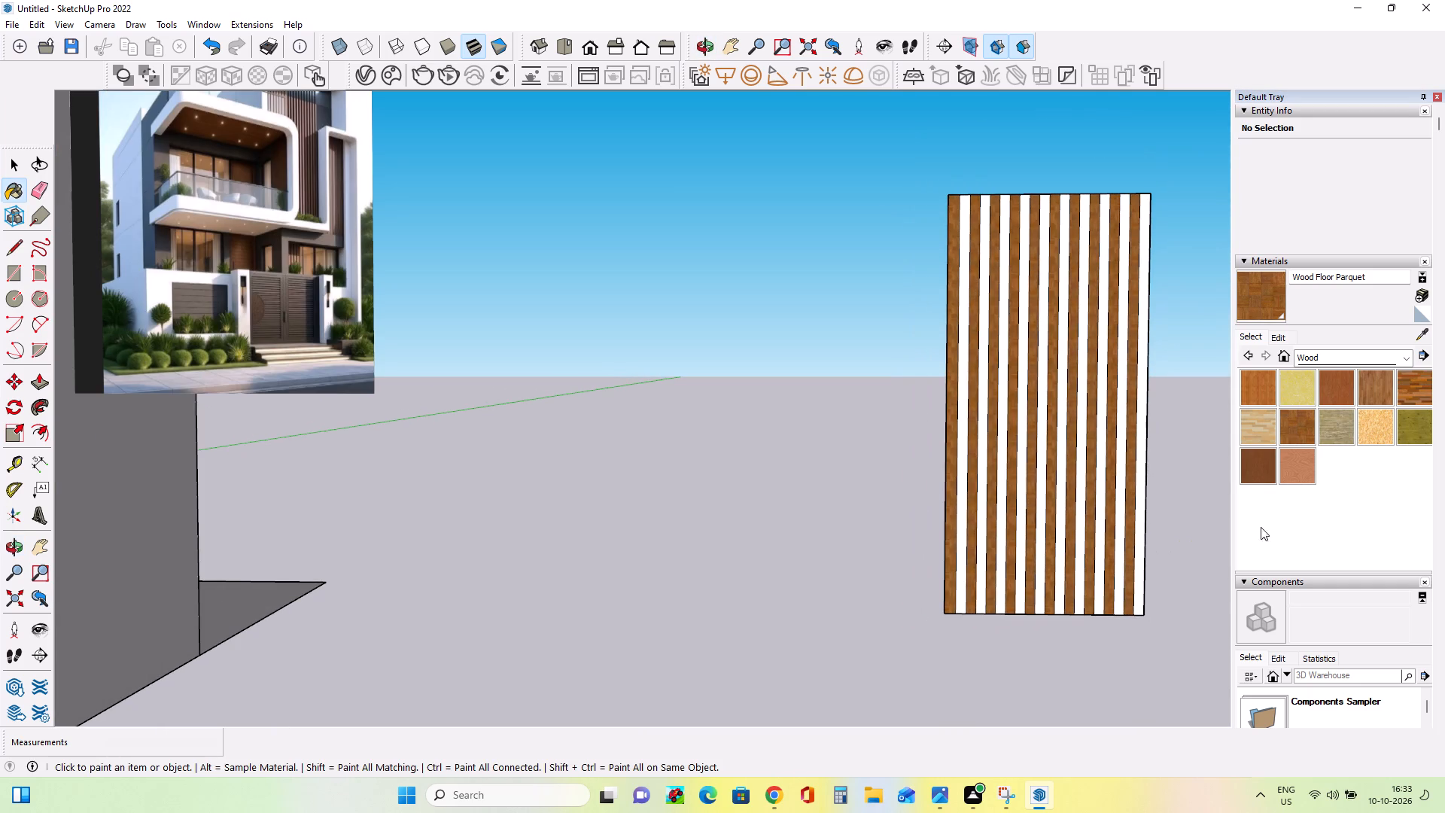
left_click(1306, 464)
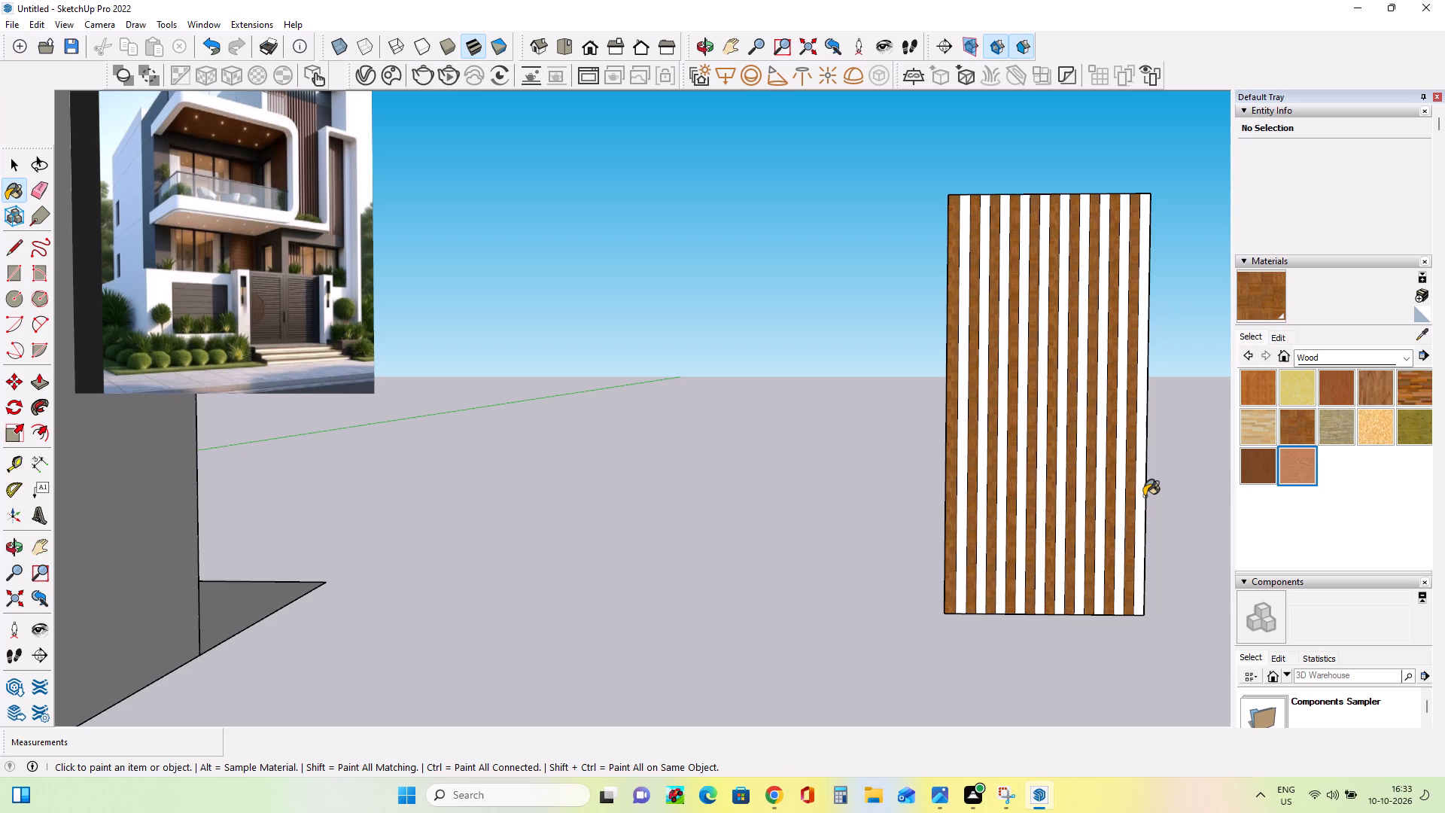
left_click(1144, 496)
left_click(1124, 493)
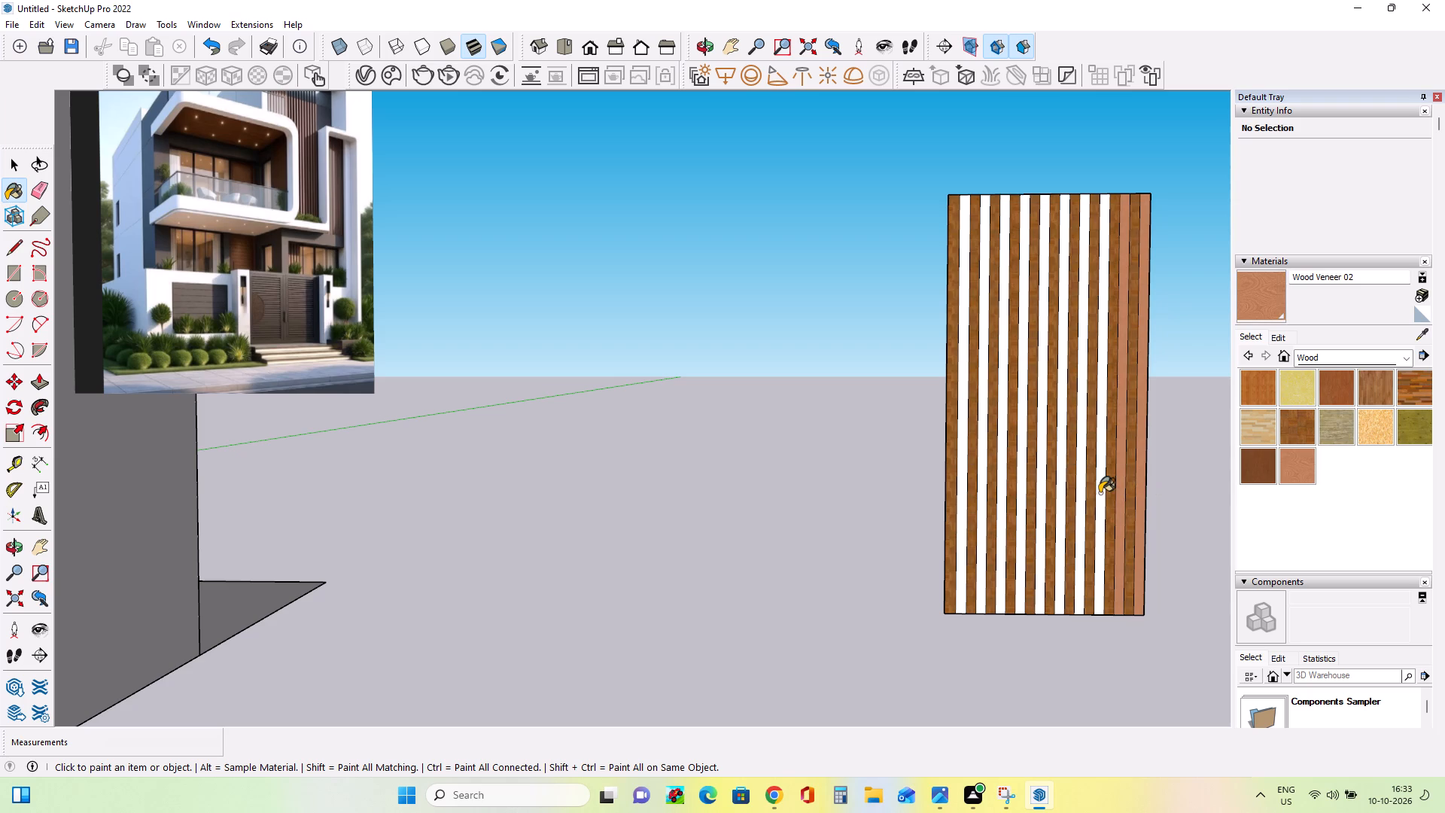
left_click(1100, 493)
left_click(1080, 491)
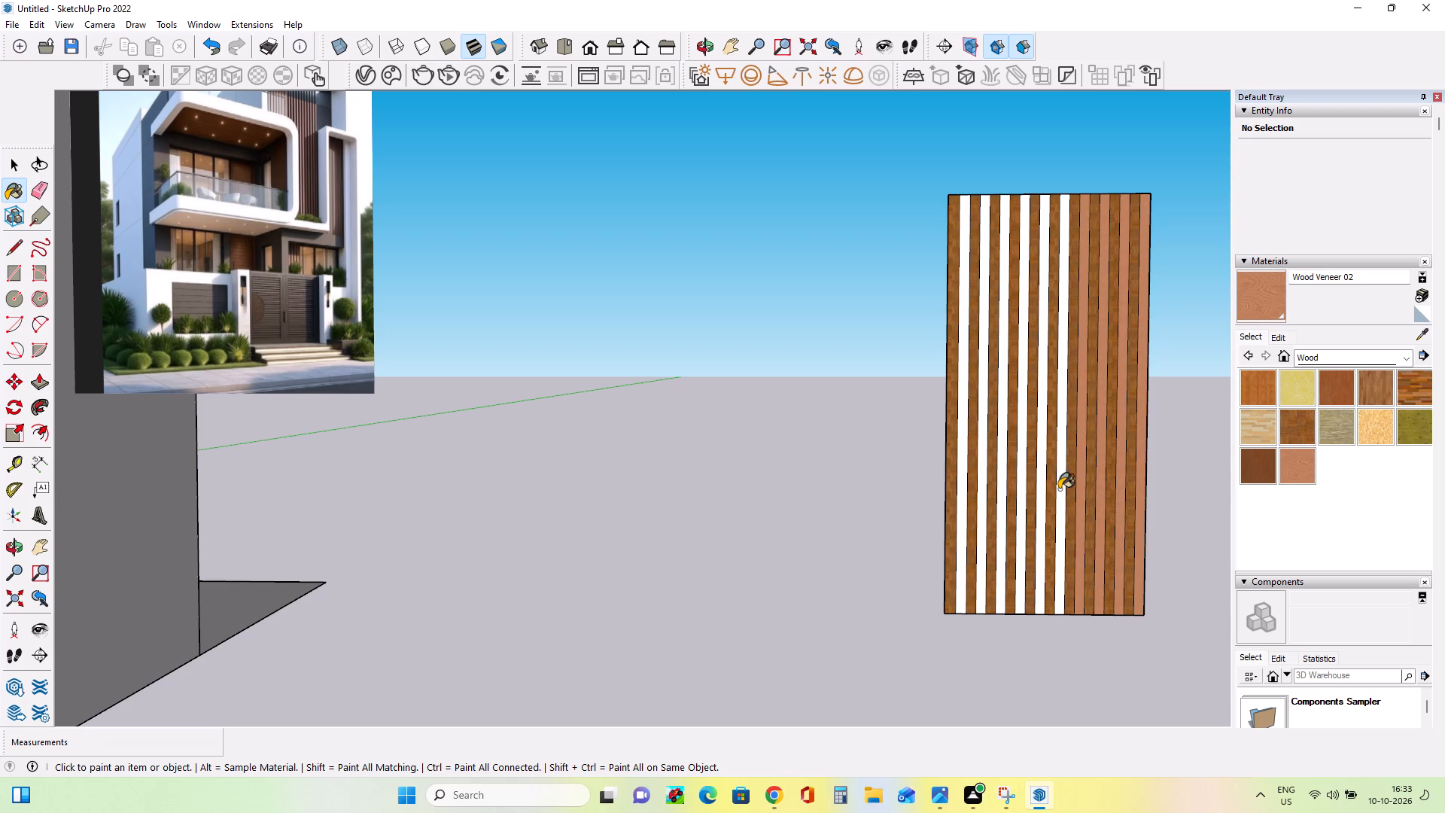
left_click(1060, 489)
left_click(1039, 476)
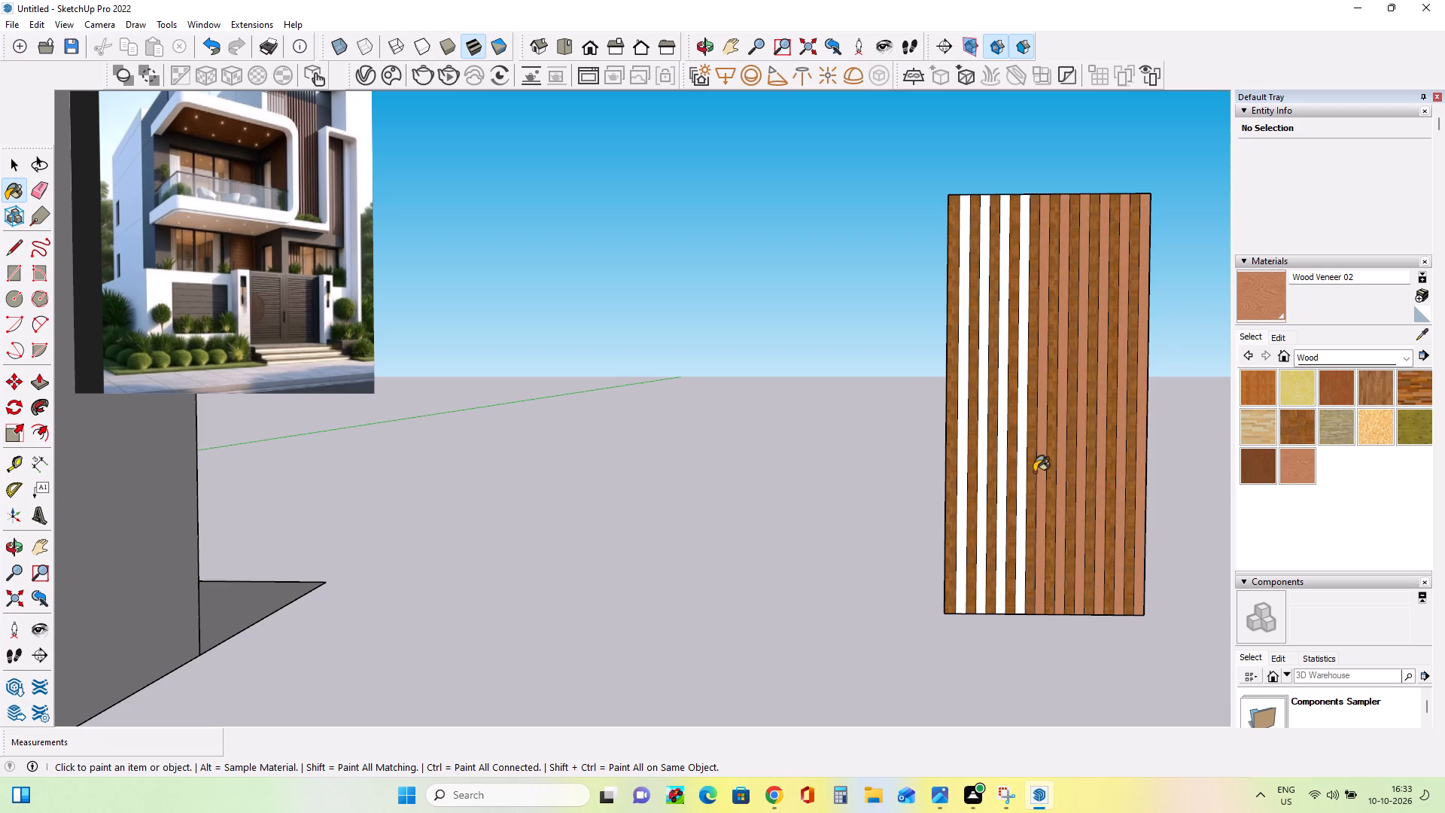
left_click(1021, 454)
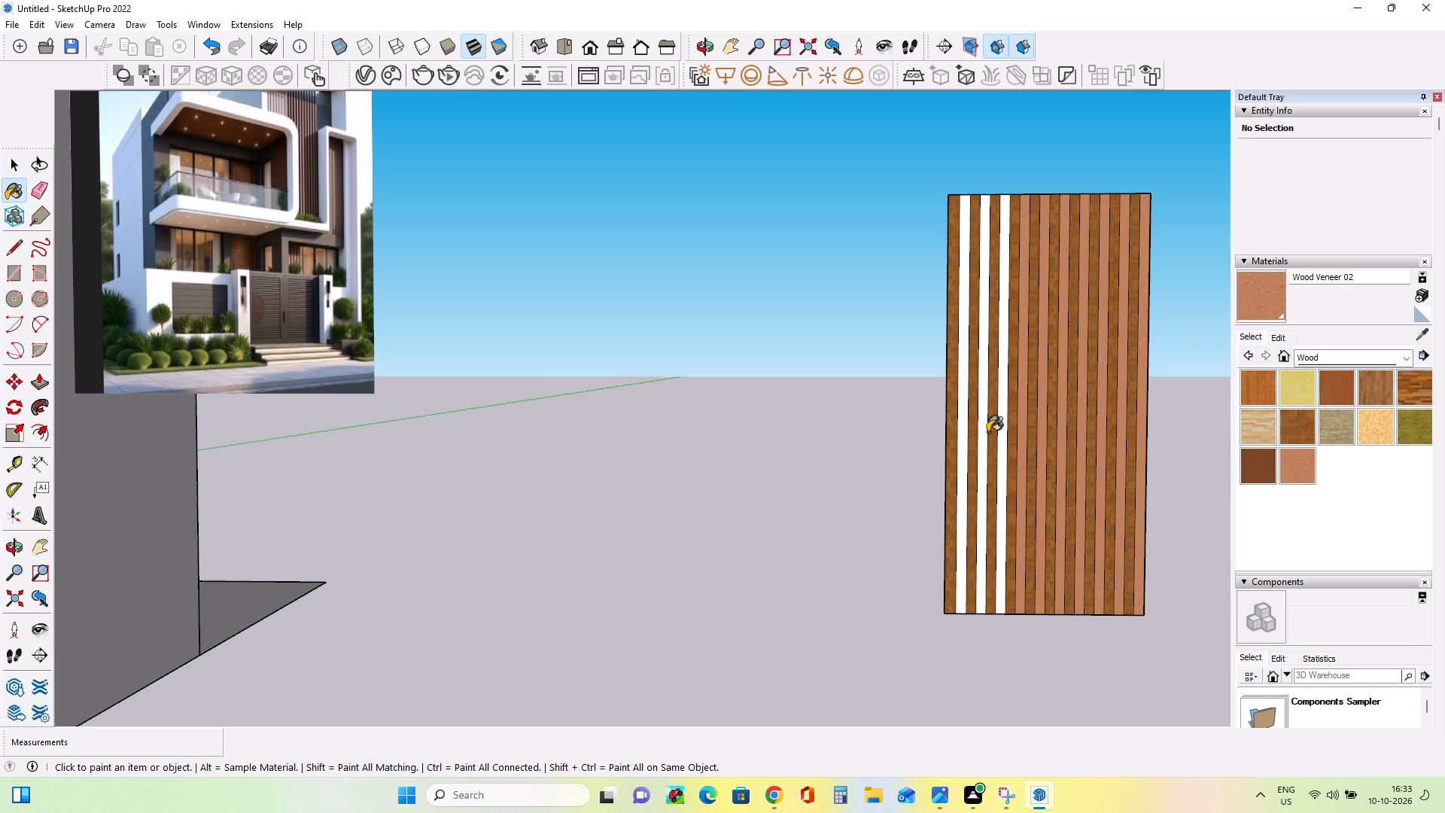
left_click(999, 436)
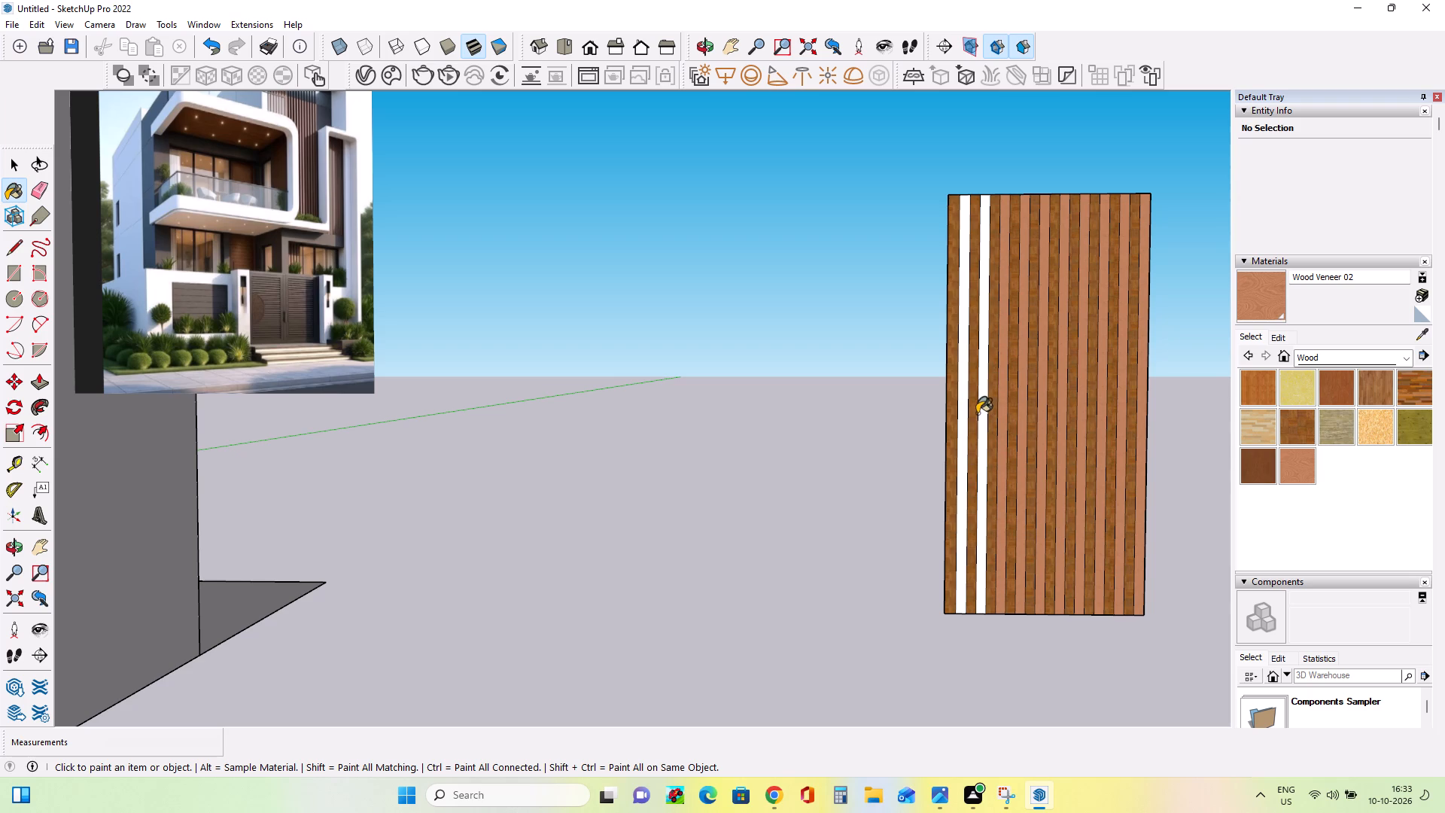
left_click(980, 416)
left_click(962, 405)
scroll(1043, 573, "down", 1)
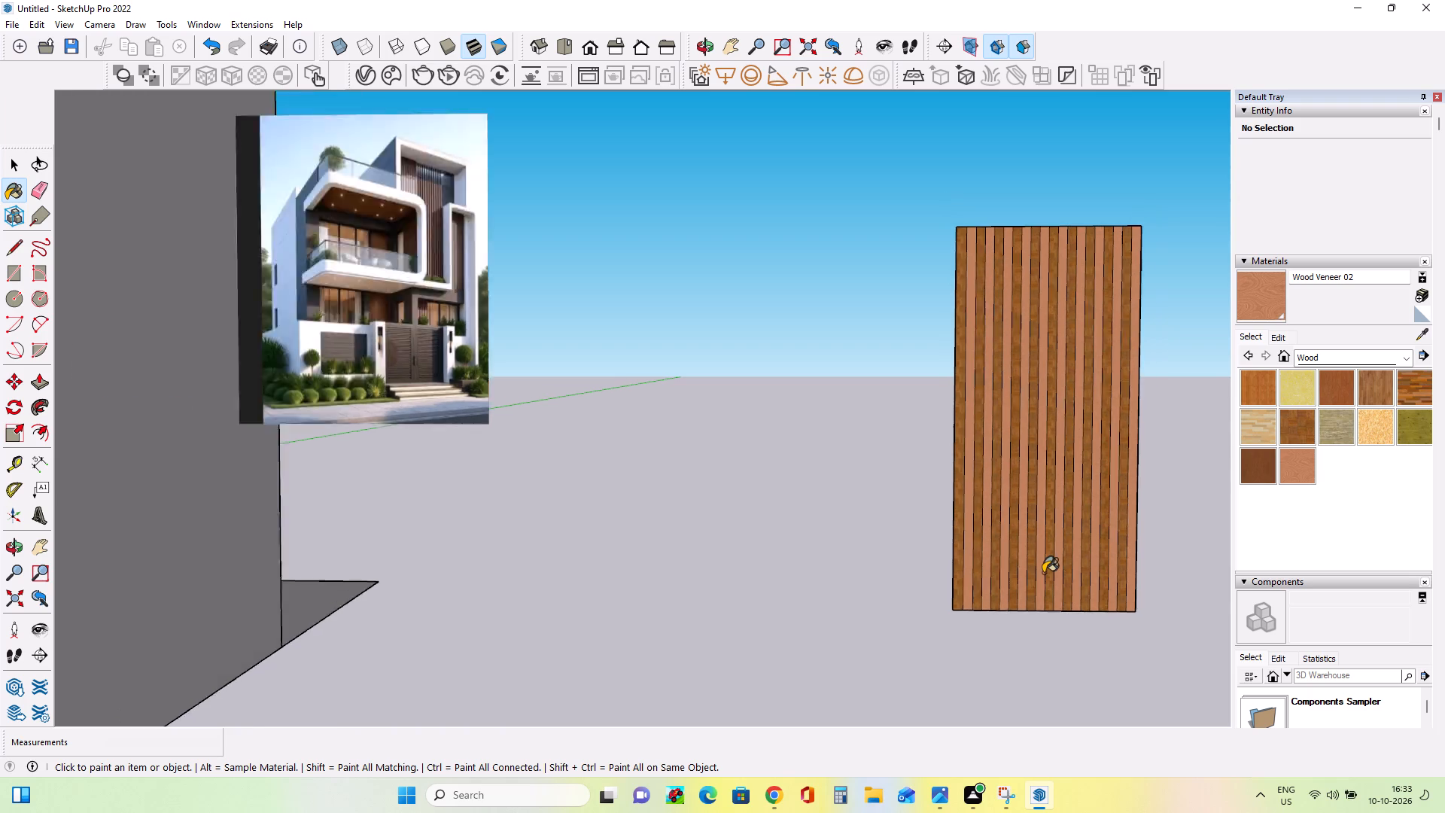
Push/Pull the panel's first Wood Floor Parquet strip outward about 1 3/4" and a further 4 9/16".
scroll(1043, 573, "down", 1)
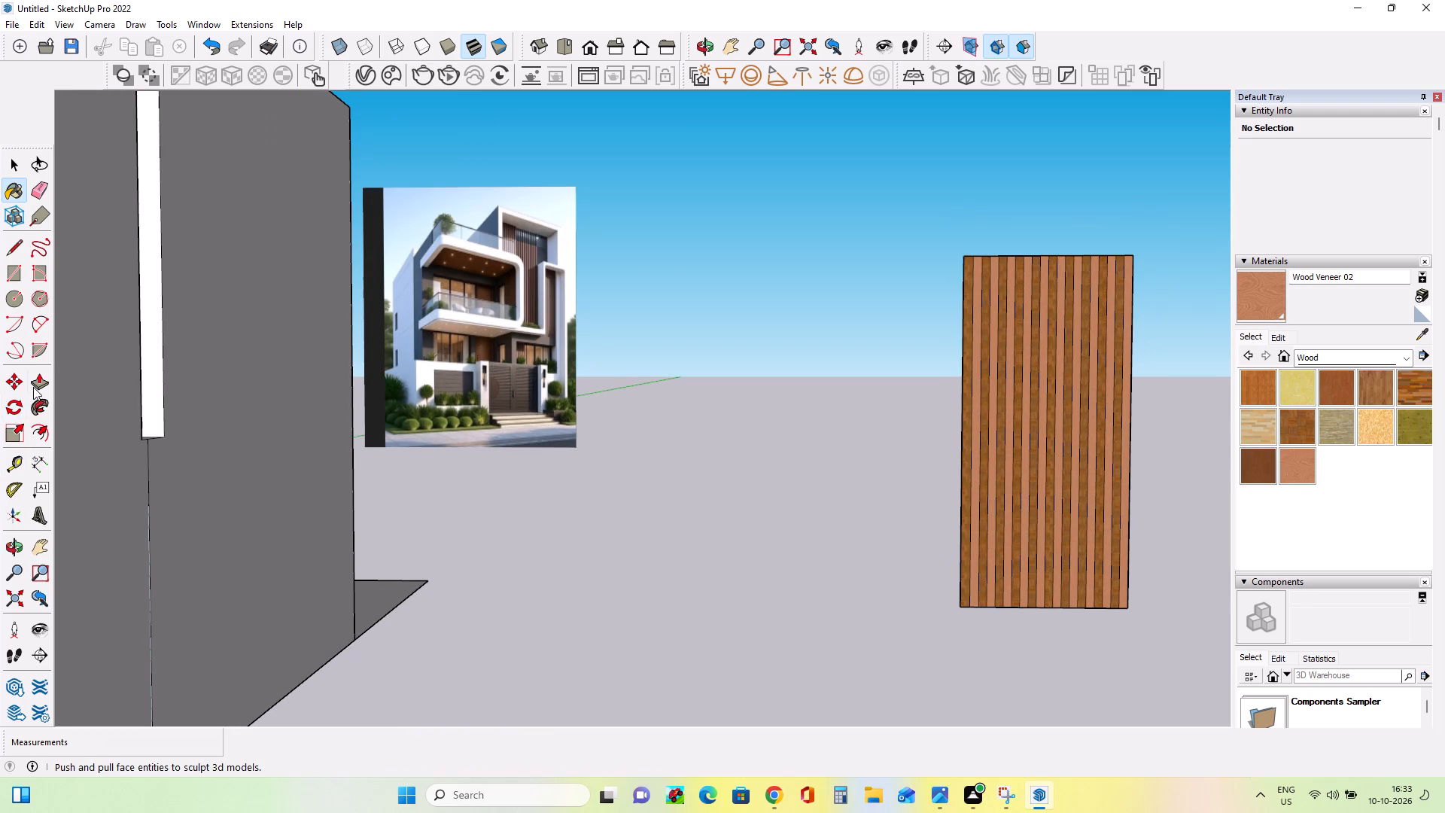
left_click(33, 387)
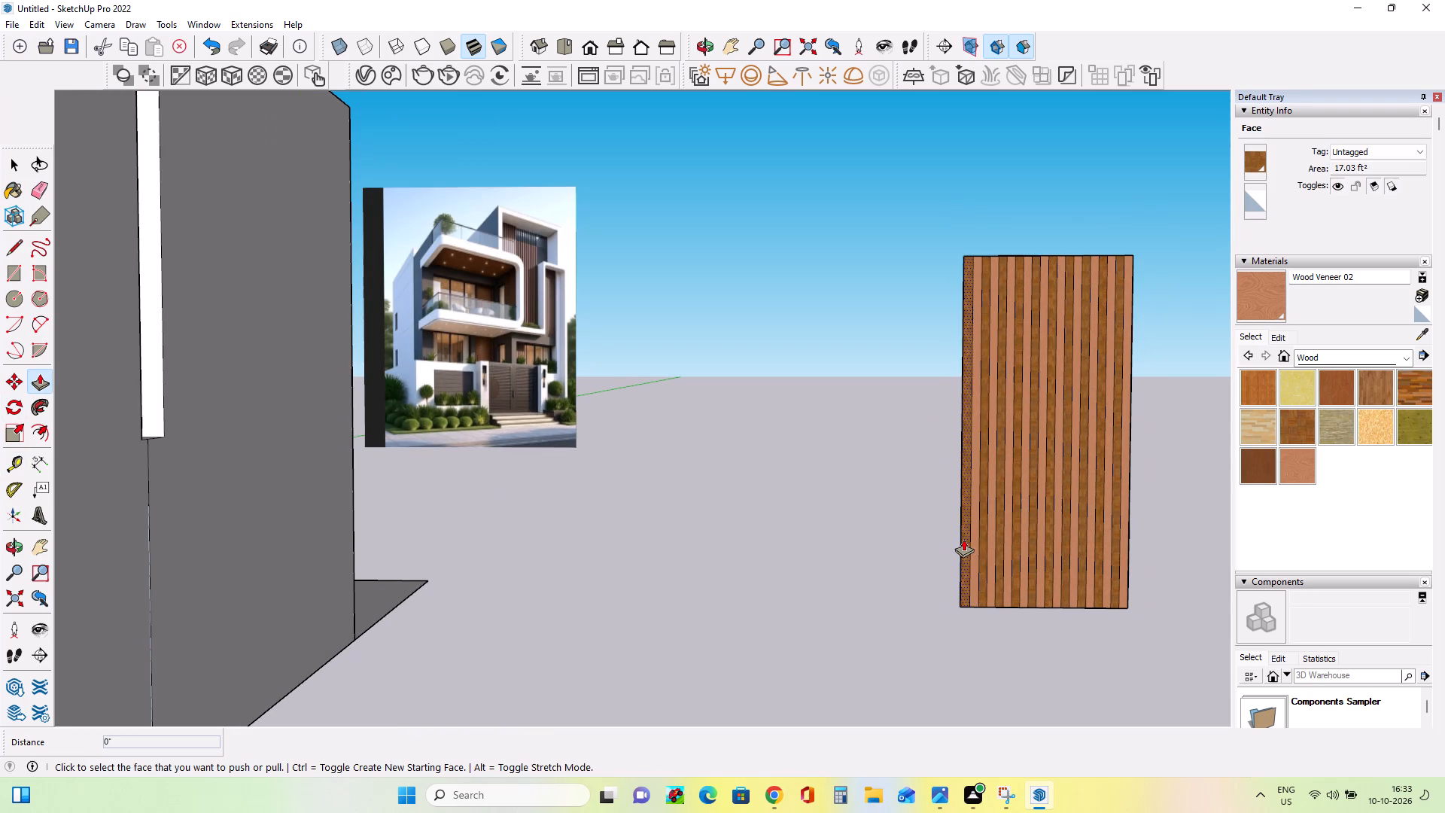
left_click(963, 539)
left_click(964, 539)
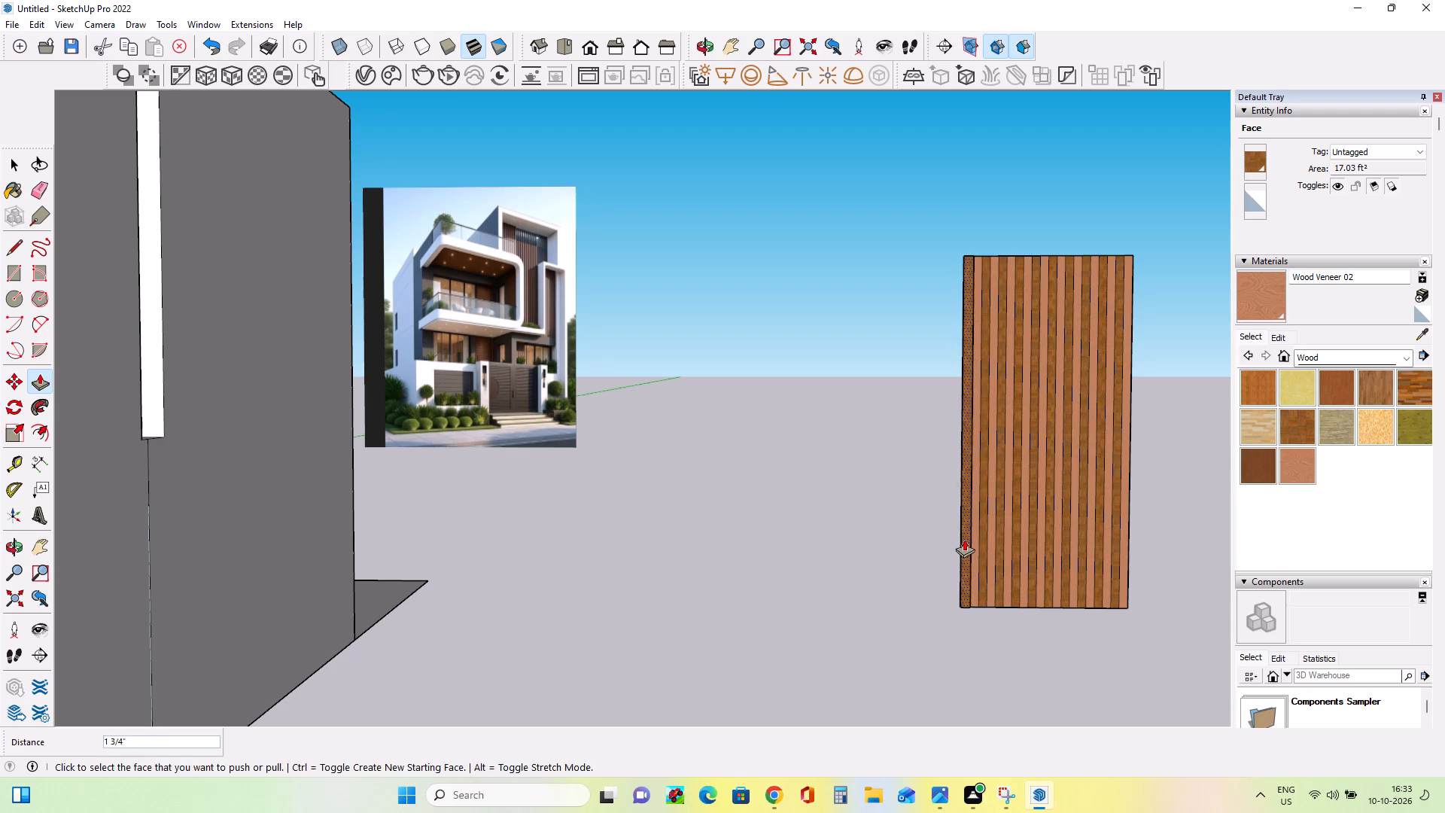
middle_click_drag(1072, 538, 895, 547)
middle_click_drag(1059, 534, 917, 544)
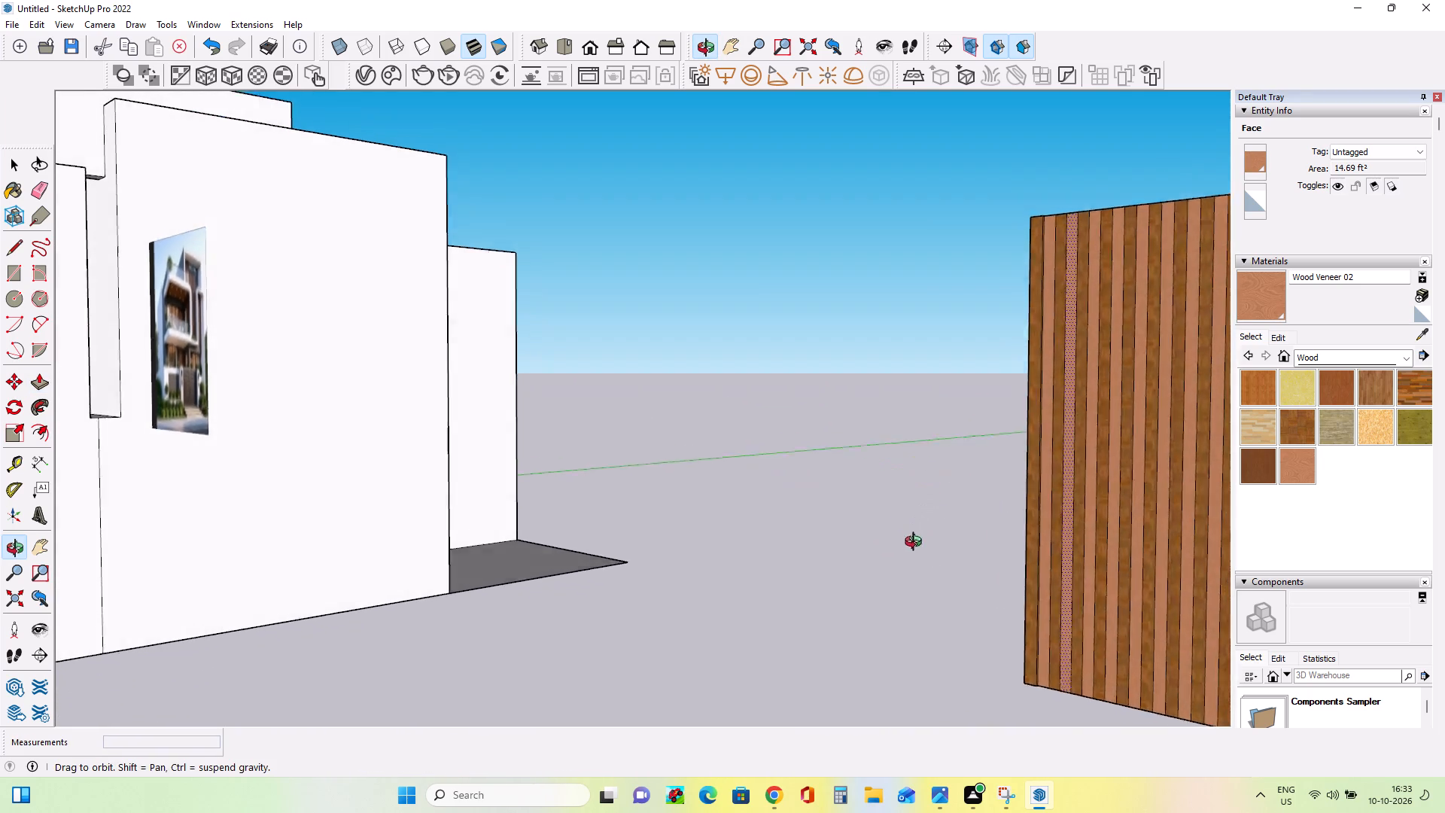
middle_click_drag(917, 544, 916, 550)
middle_click_drag(1092, 461, 1058, 452)
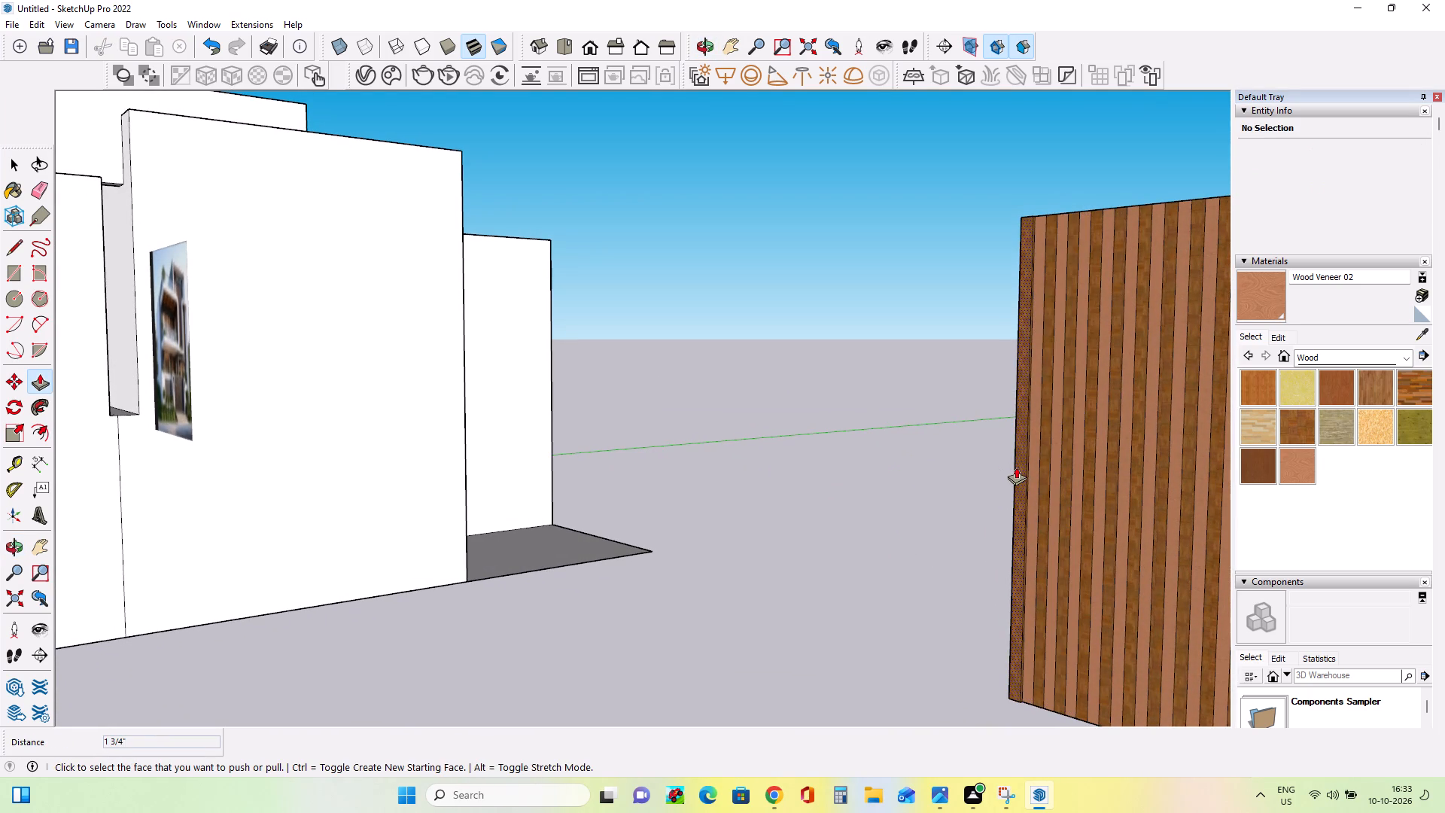
left_click(1016, 467)
left_click(1012, 470)
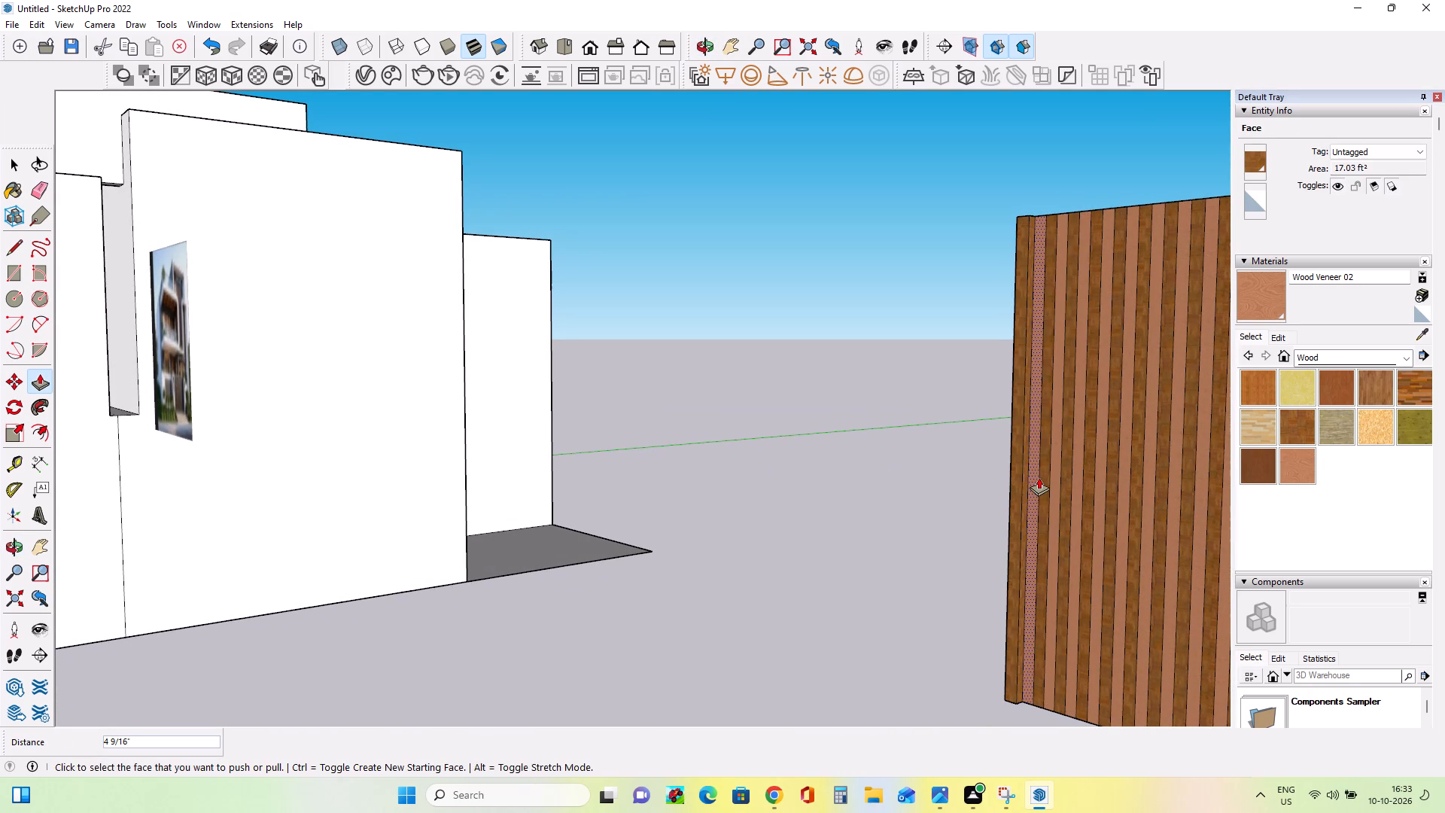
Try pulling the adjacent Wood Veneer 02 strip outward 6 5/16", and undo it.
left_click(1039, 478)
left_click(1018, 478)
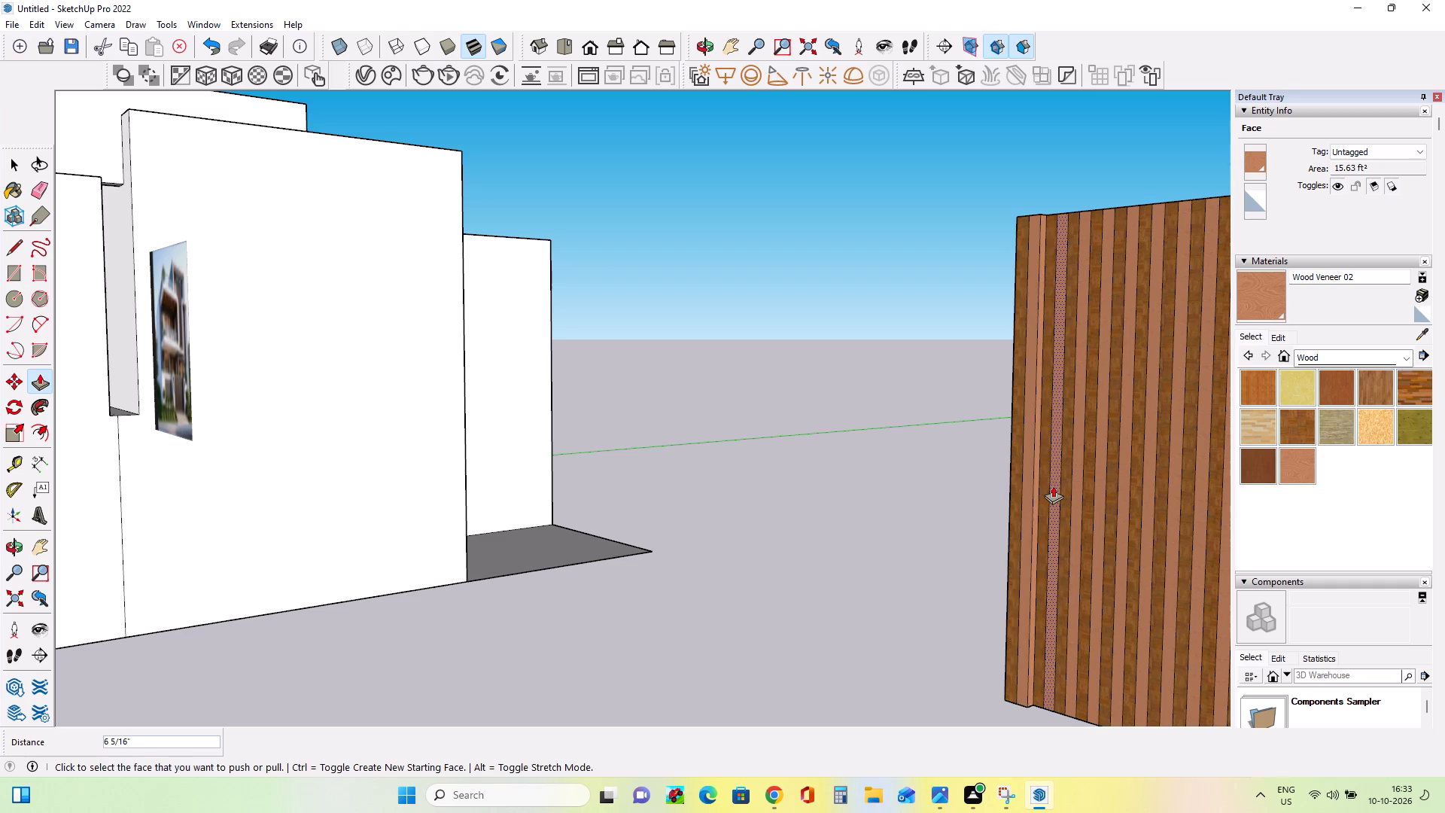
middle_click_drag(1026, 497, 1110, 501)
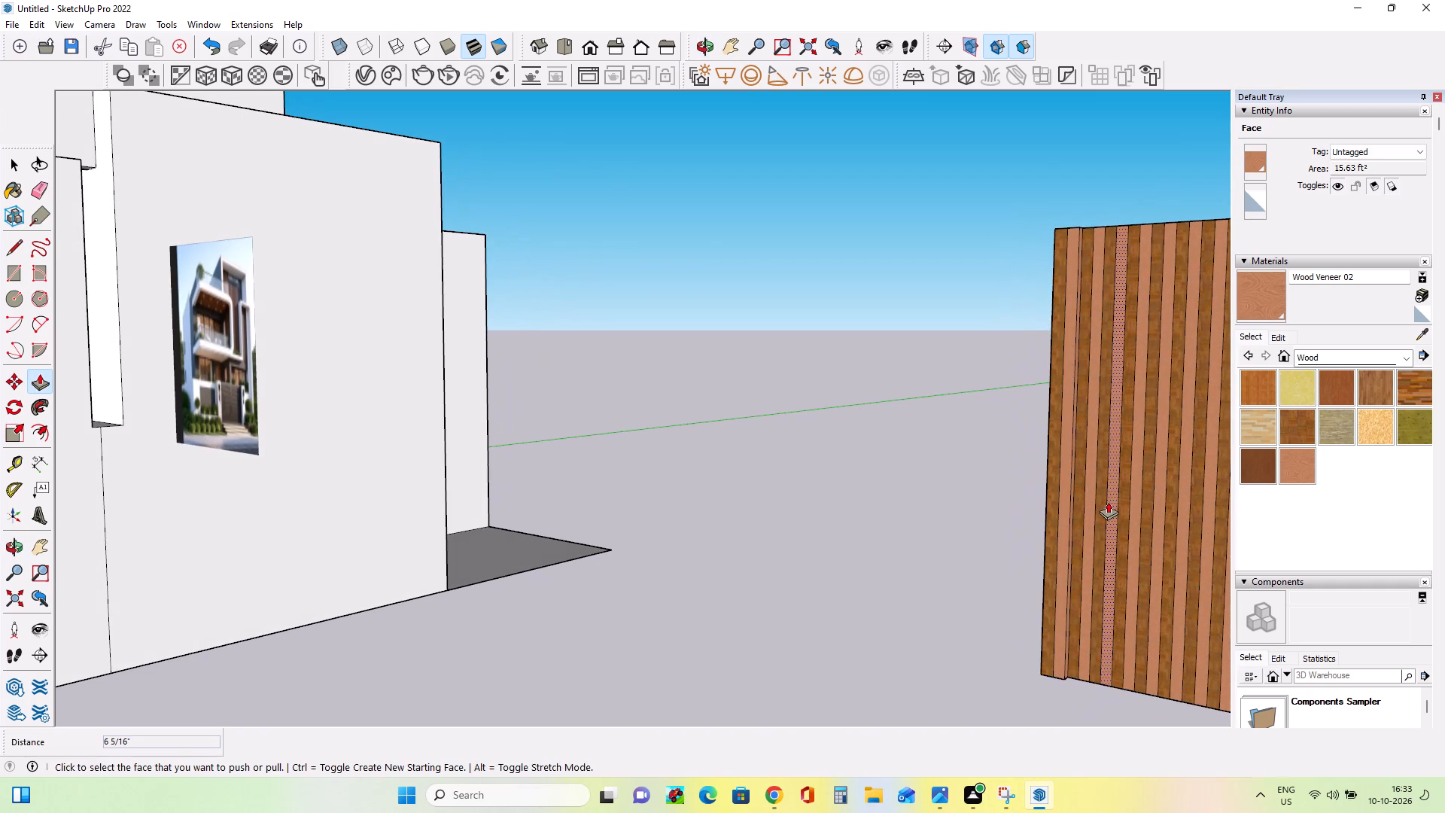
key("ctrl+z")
Pull the next five Wood Floor Parquet strips outward 6 5/16", level with the first strip.
scroll(1079, 517, "up", 2)
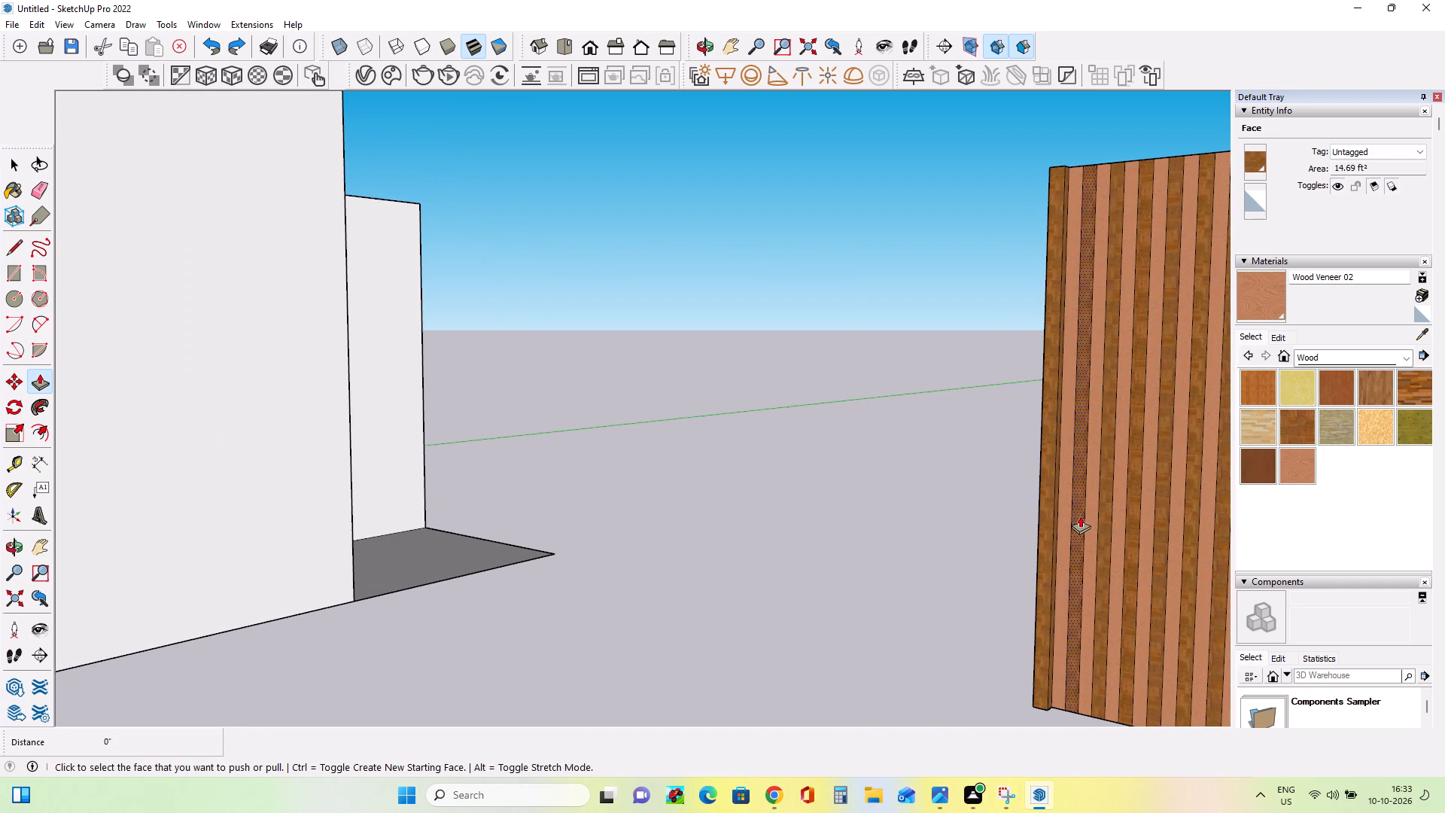
left_click(1075, 506)
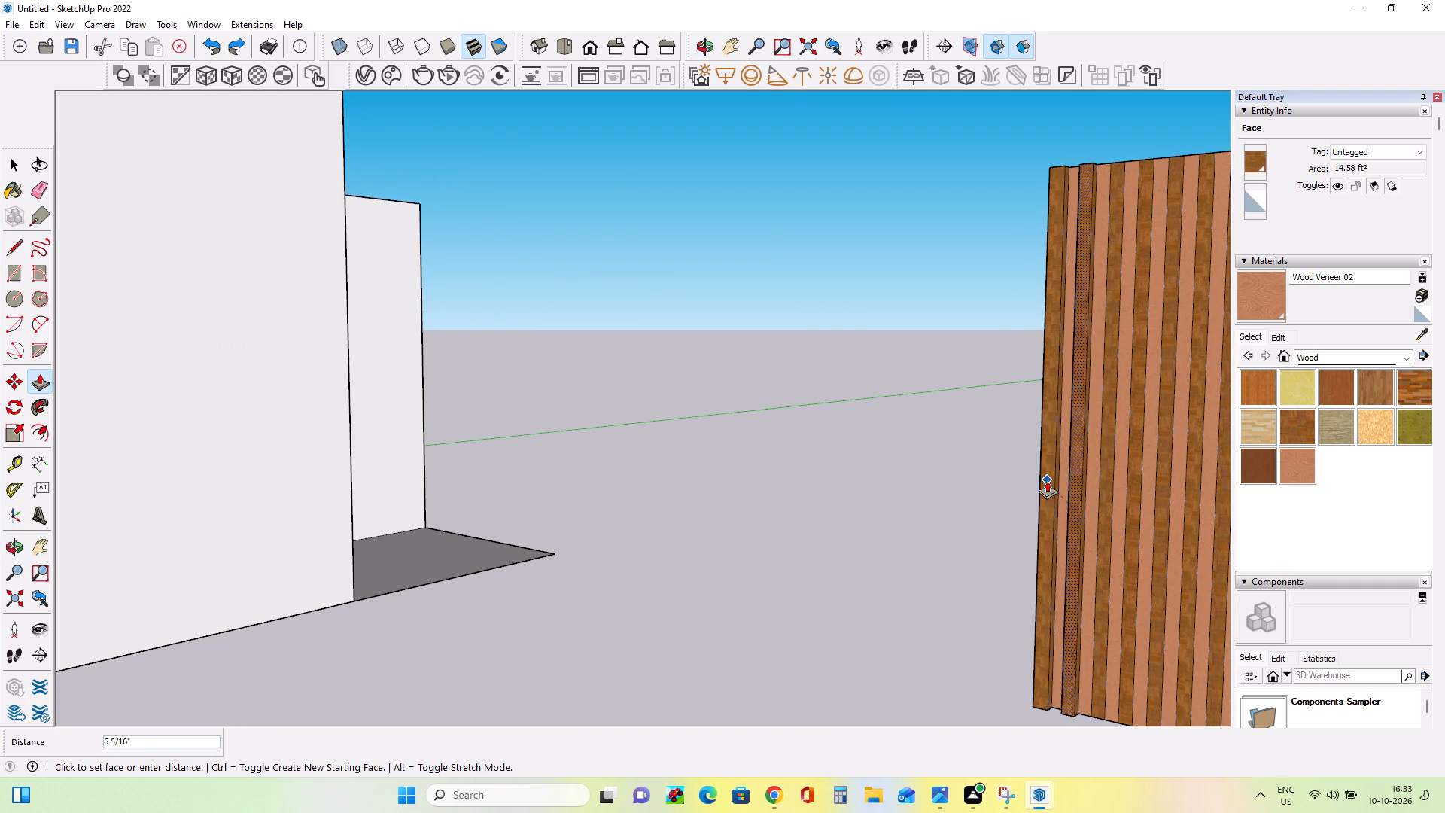
left_click(1047, 480)
left_click(1104, 510)
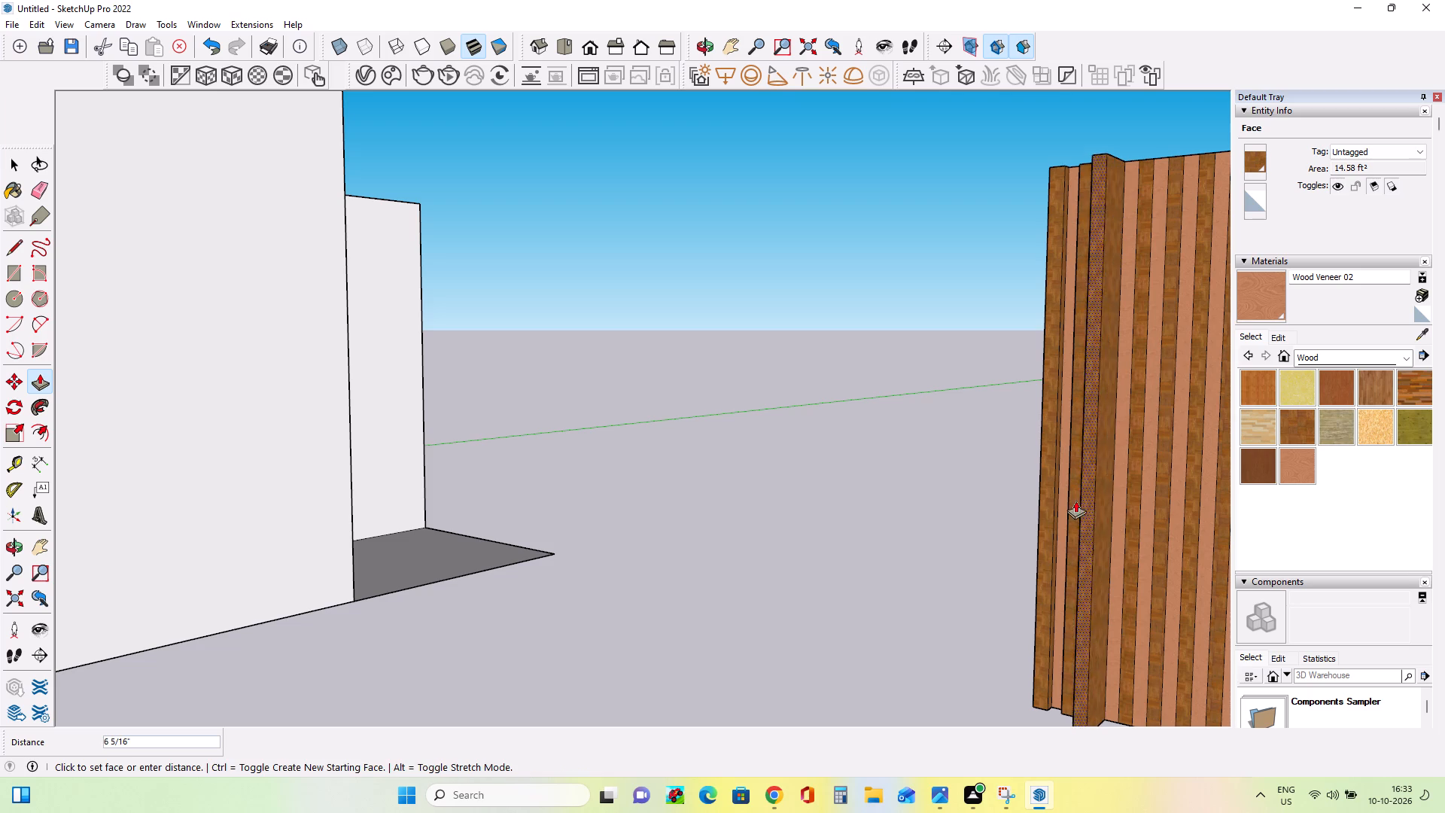
left_click(1074, 490)
left_click(1133, 510)
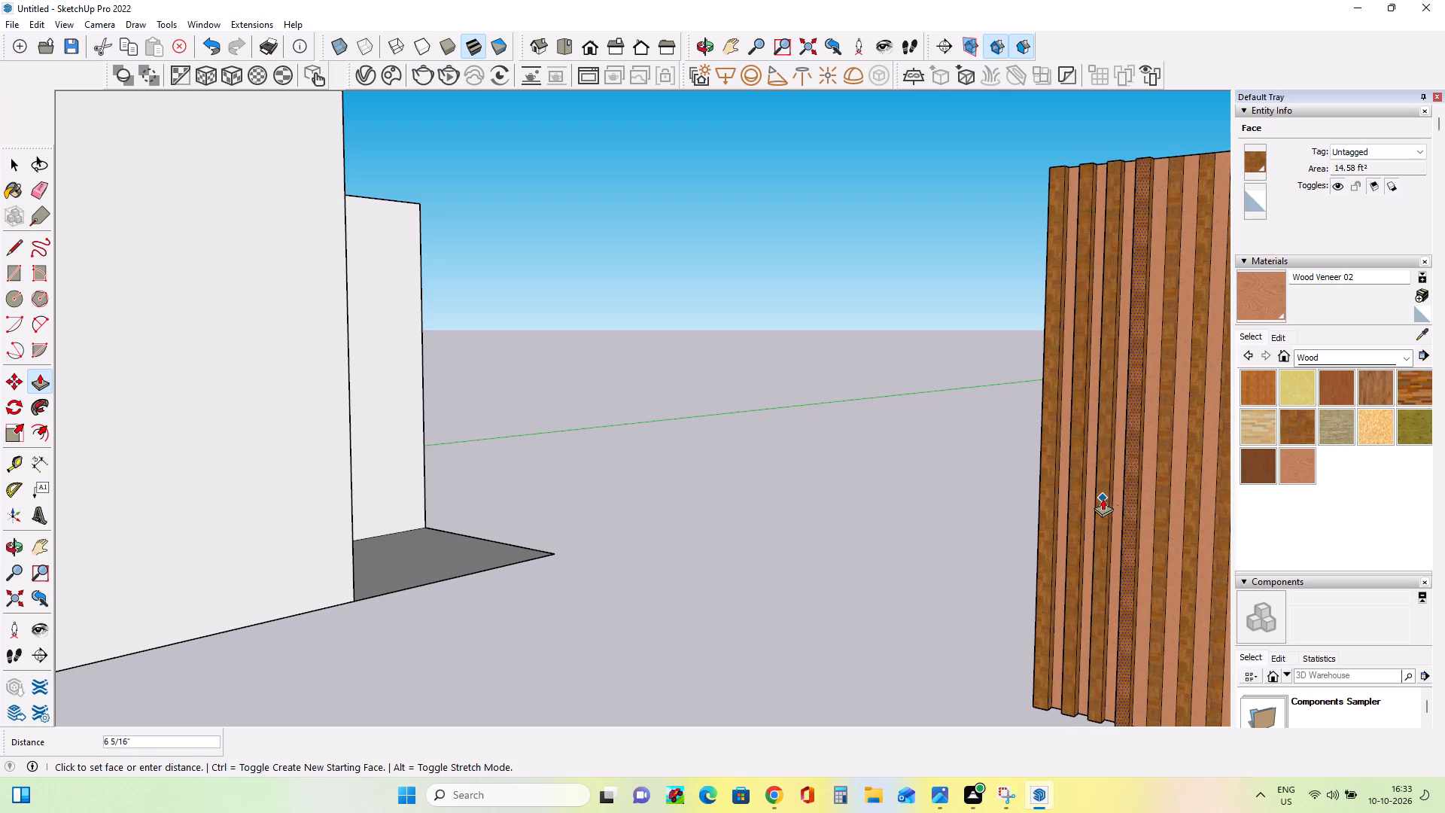
left_click(1103, 498)
left_click(1161, 519)
left_click(1121, 507)
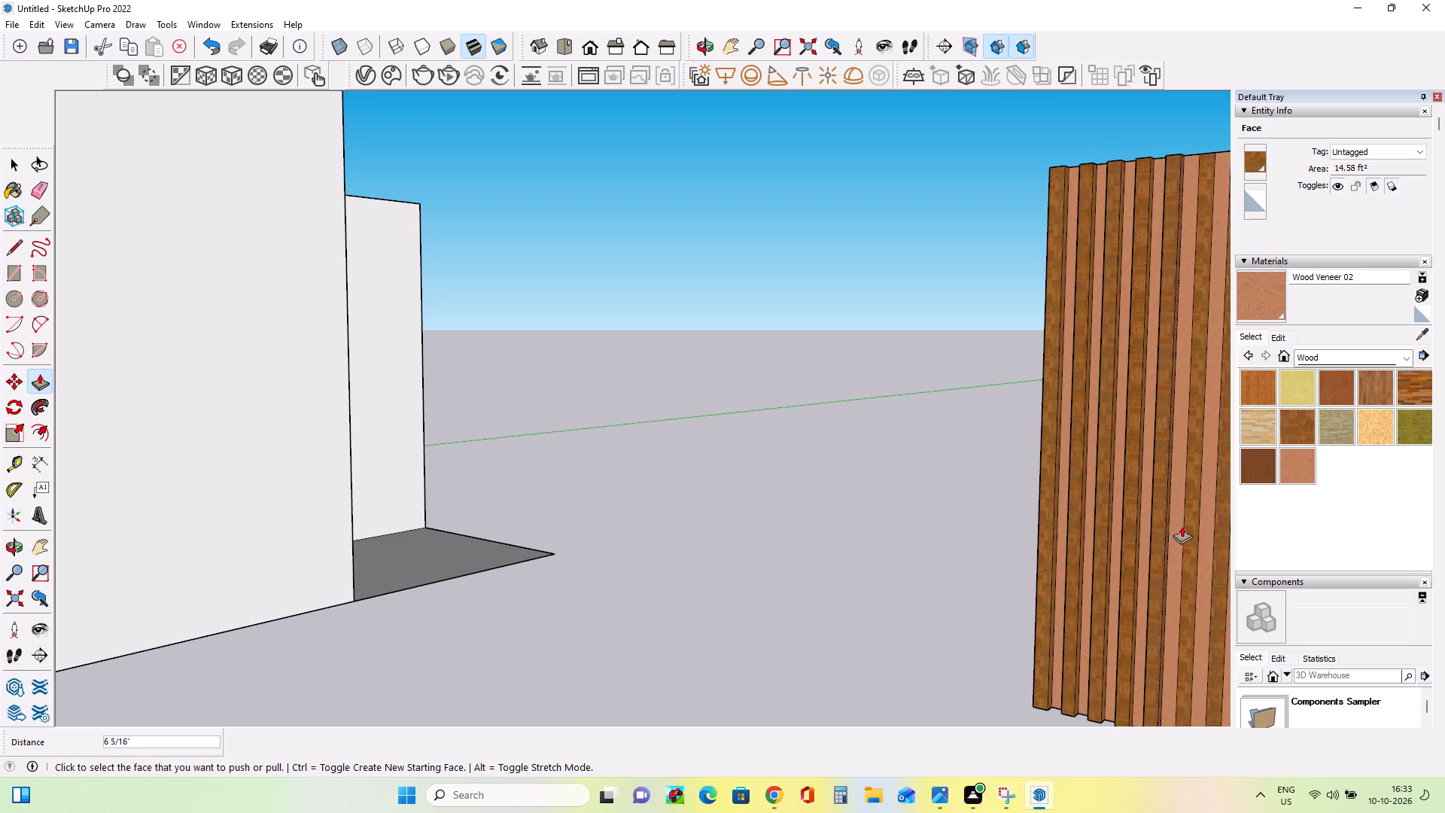
left_click(1192, 533)
left_click(1155, 513)
Pull the remaining four Wood Floor Parquet strips outward 6 5/16", level with the raised strips.
scroll(1068, 556, "down", 6)
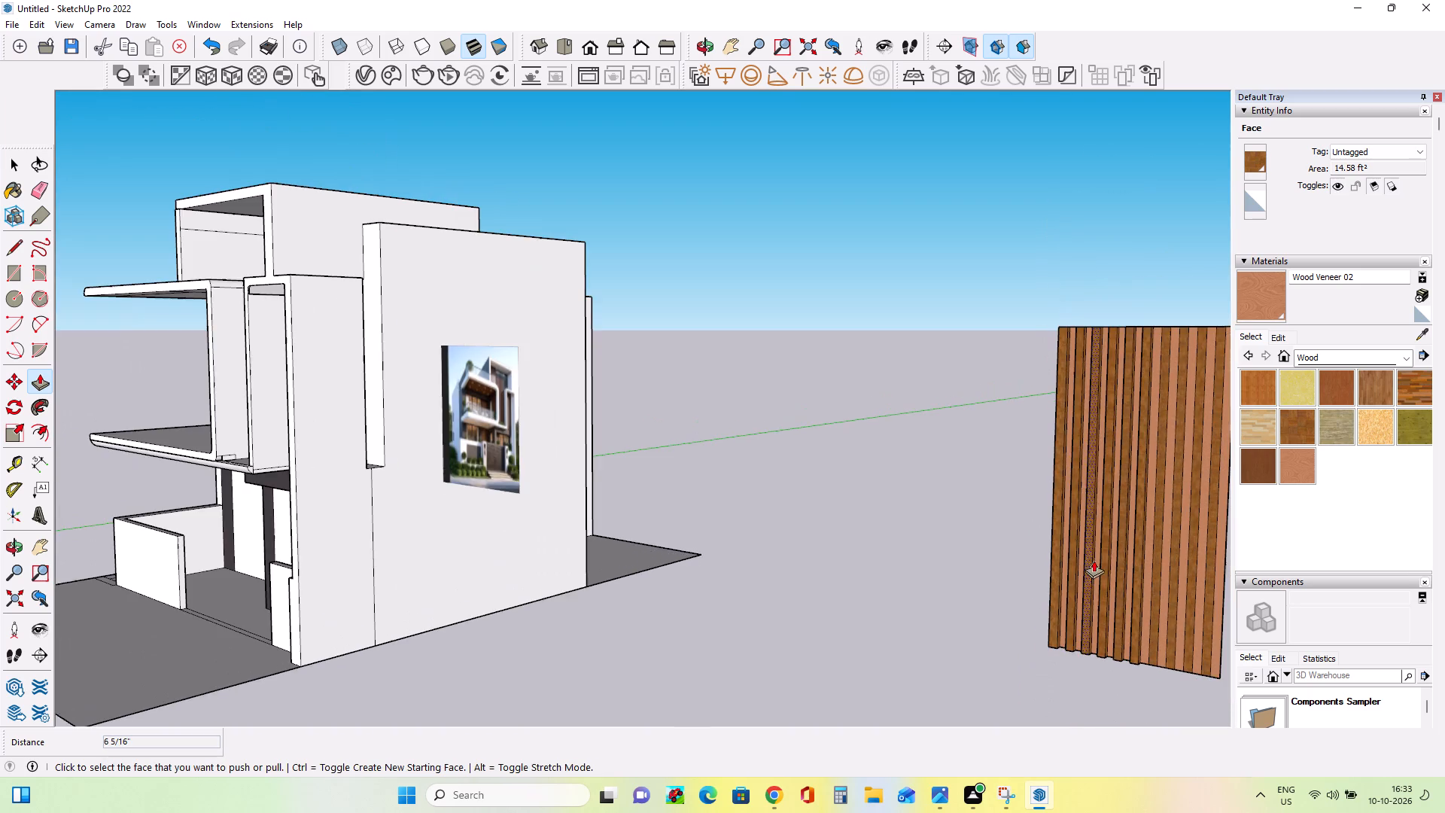
scroll(1143, 559, "up", 3)
left_click(1158, 556)
left_click(1137, 553)
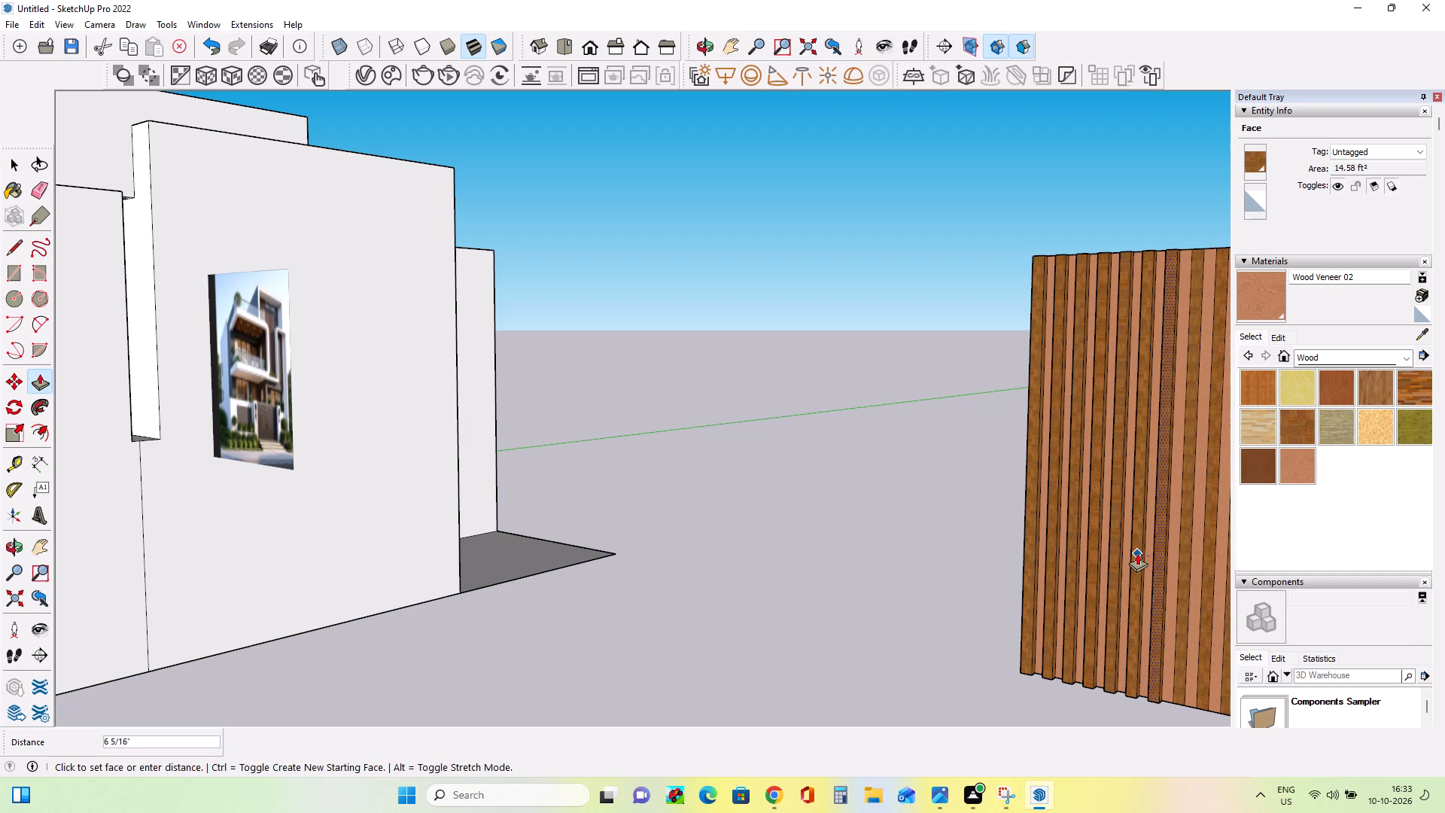
left_click(1185, 574)
left_click(1158, 565)
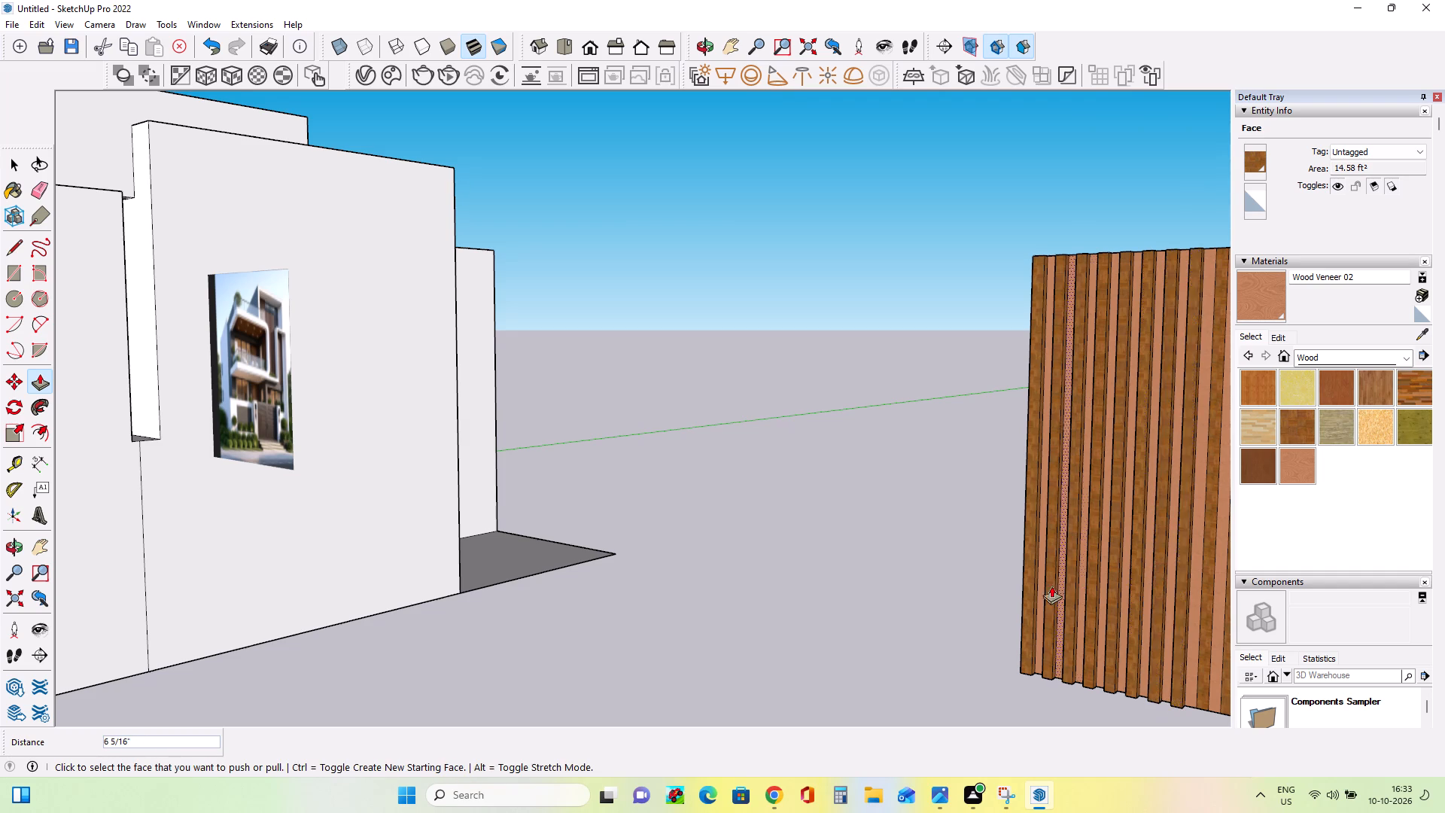
scroll(1051, 586, "down", 6)
scroll(1154, 595, "up", 7)
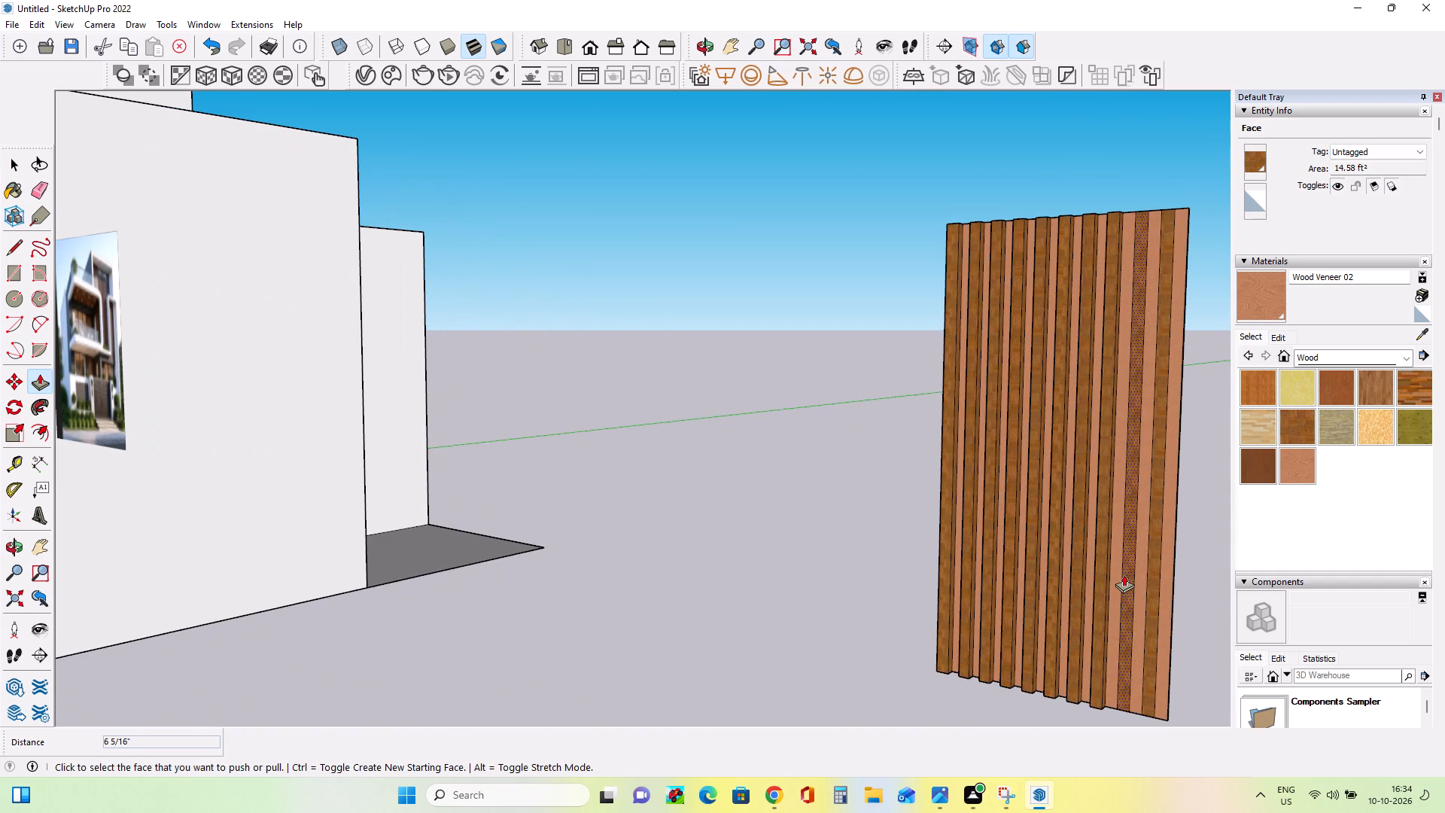
left_click(1124, 574)
left_click(1101, 561)
left_click(1154, 586)
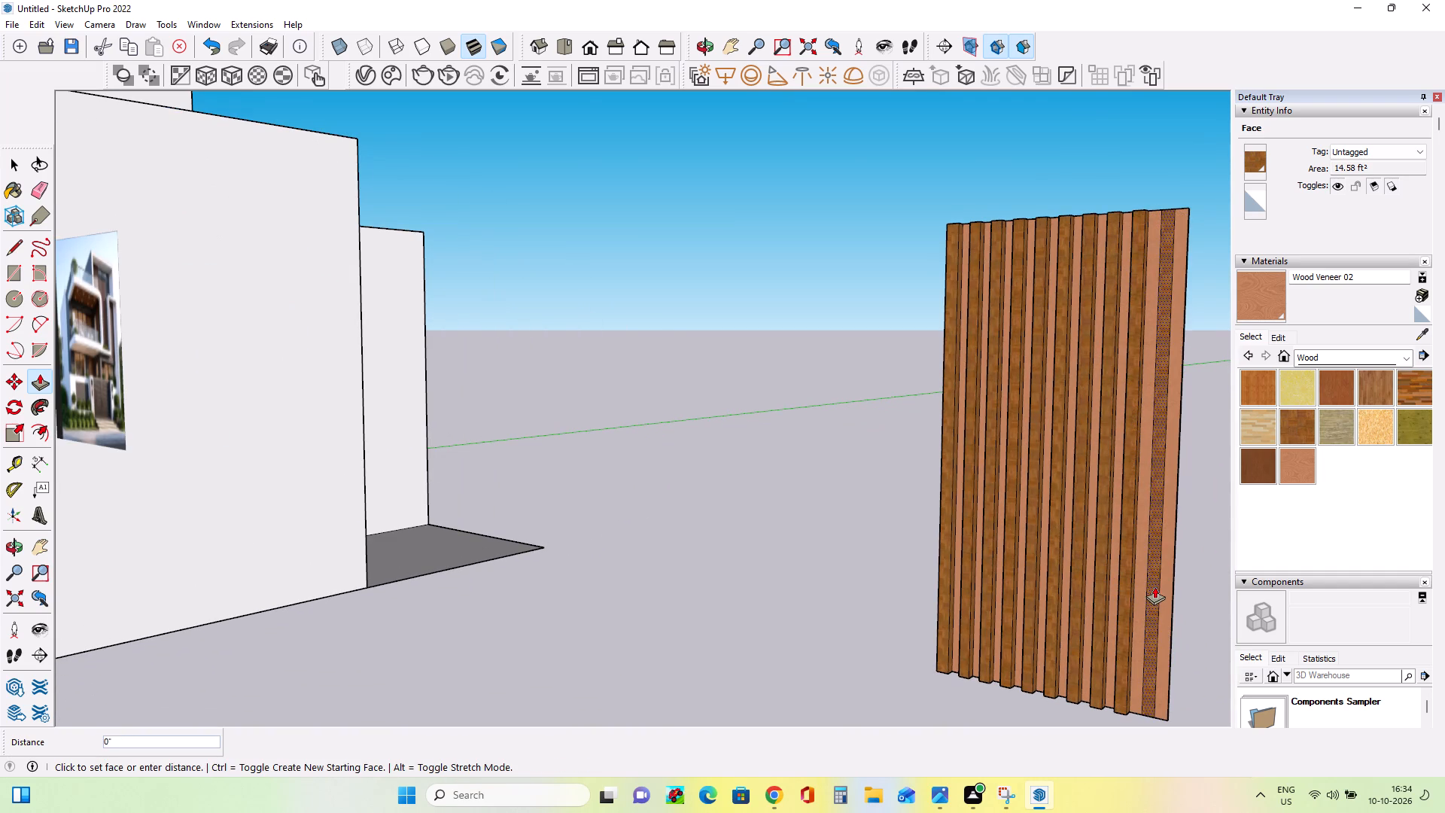
left_click(1129, 574)
Draw a narrow upright rectangle 25' 1 1/8" tall against the panel's right edge, extending outward from it.
middle_click_drag(1133, 614, 1278, 638)
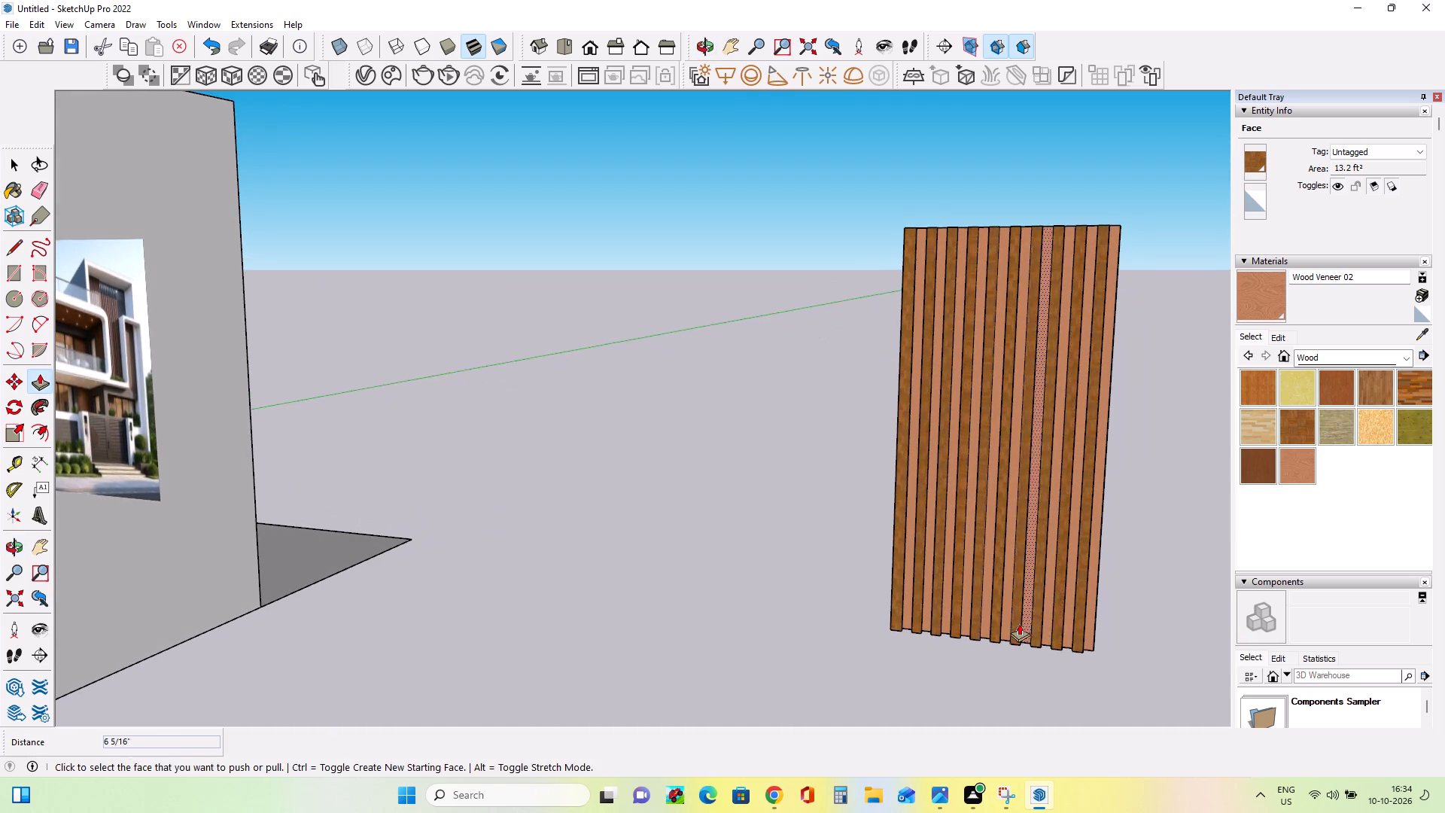
middle_click_drag(1024, 623, 1106, 642)
scroll(1106, 639, "up", 1)
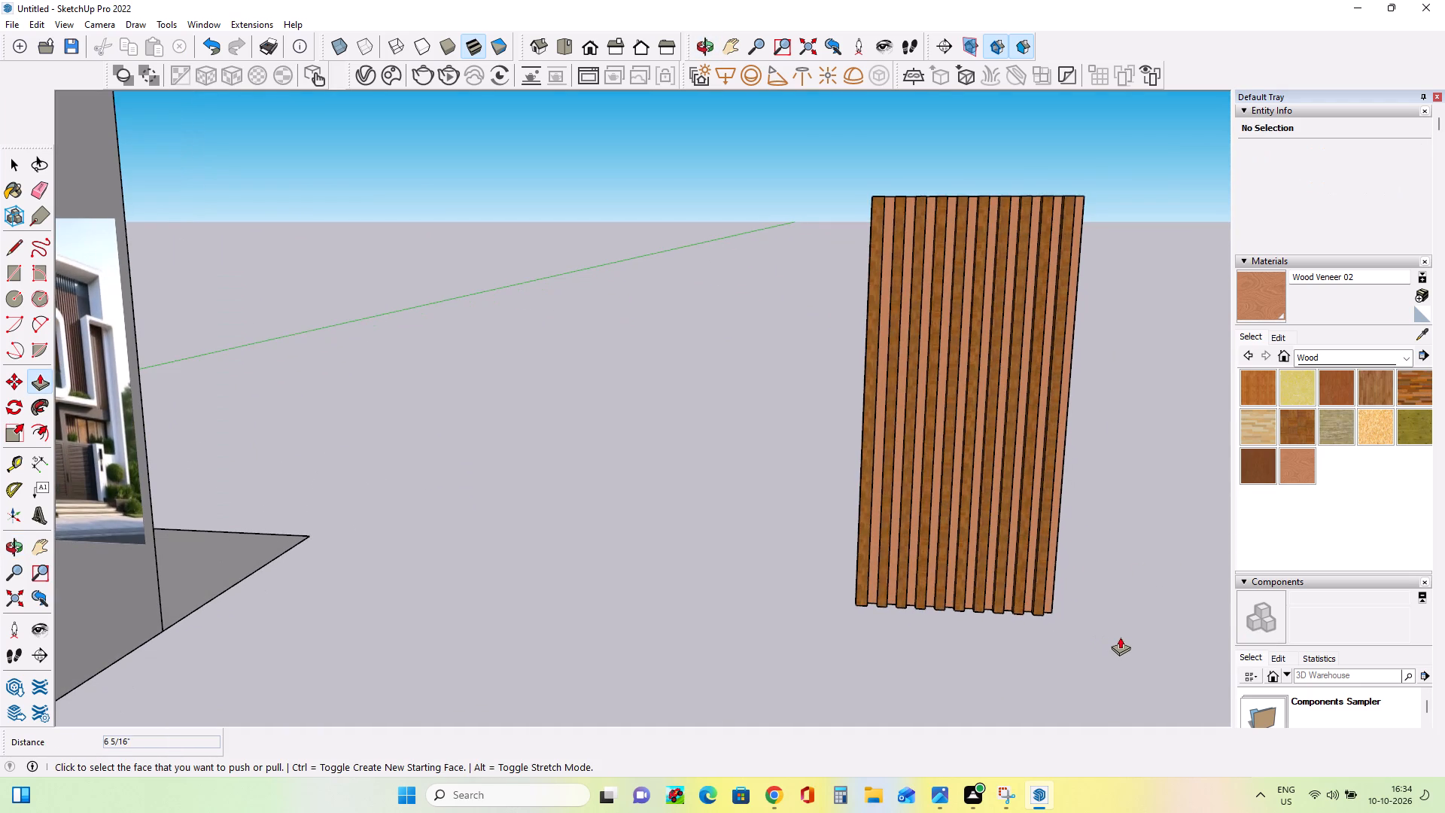
left_click(12, 269)
left_click(1085, 200)
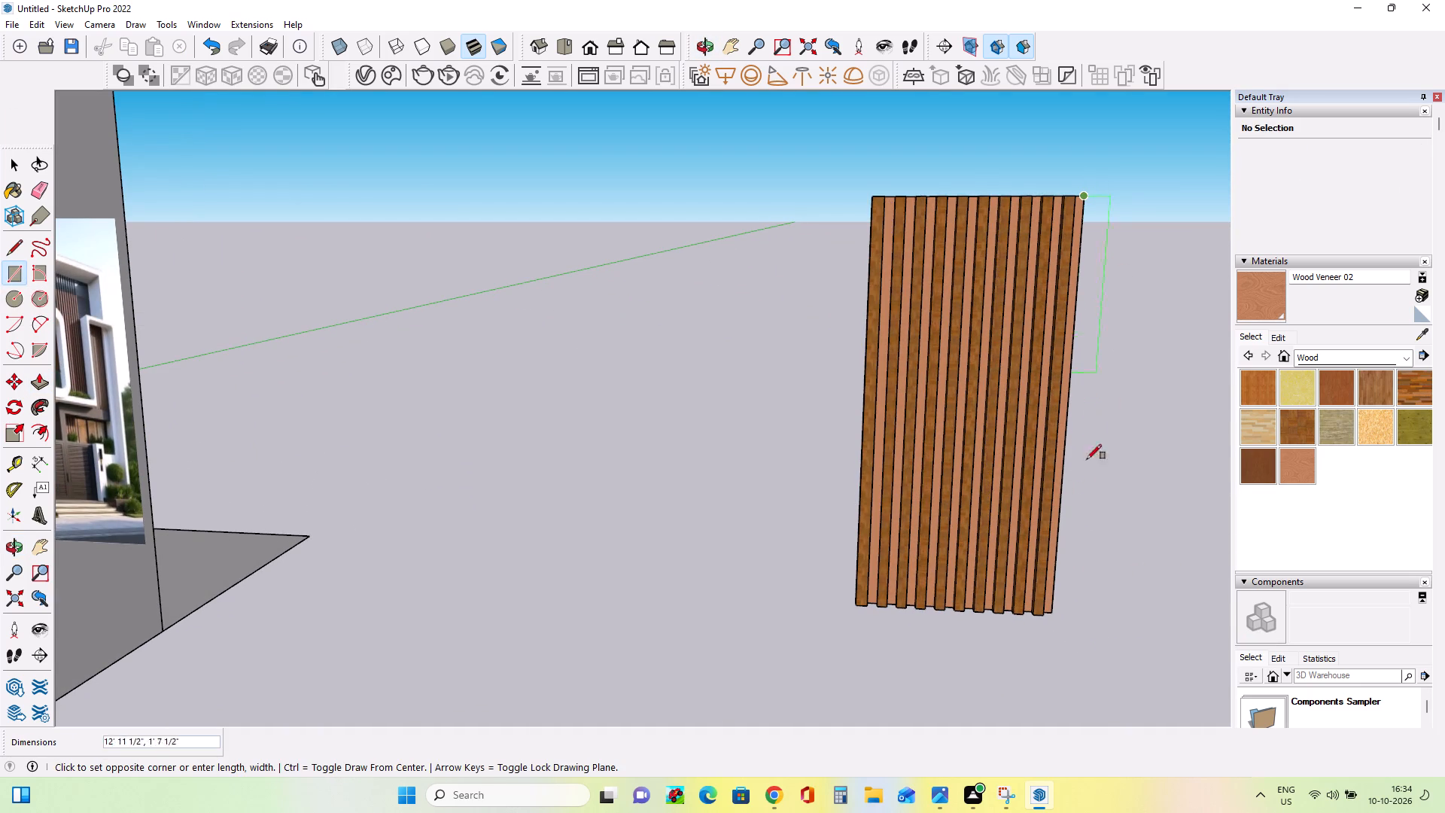
left_click(1054, 614)
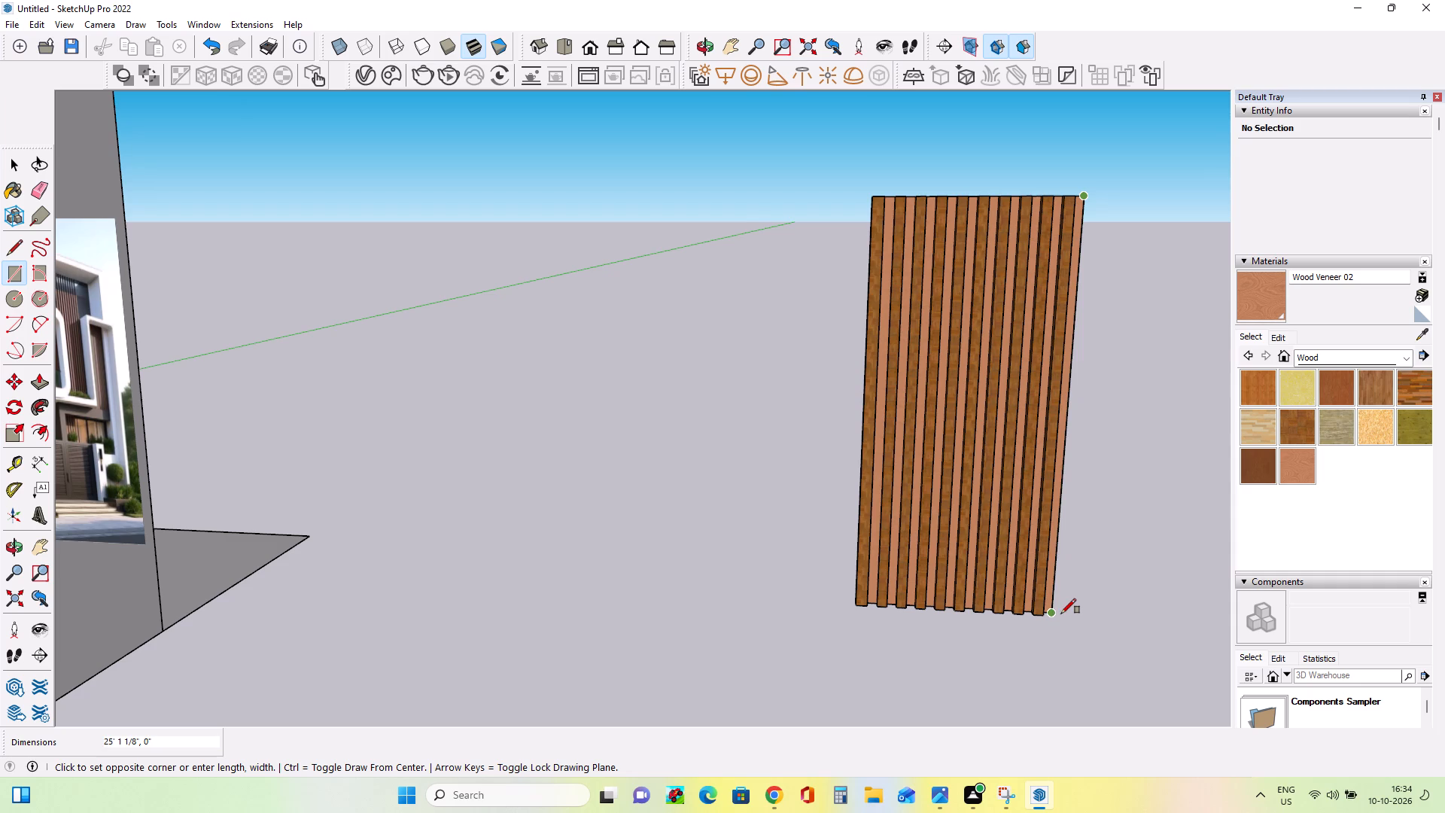
scroll(1065, 614, "up", 5)
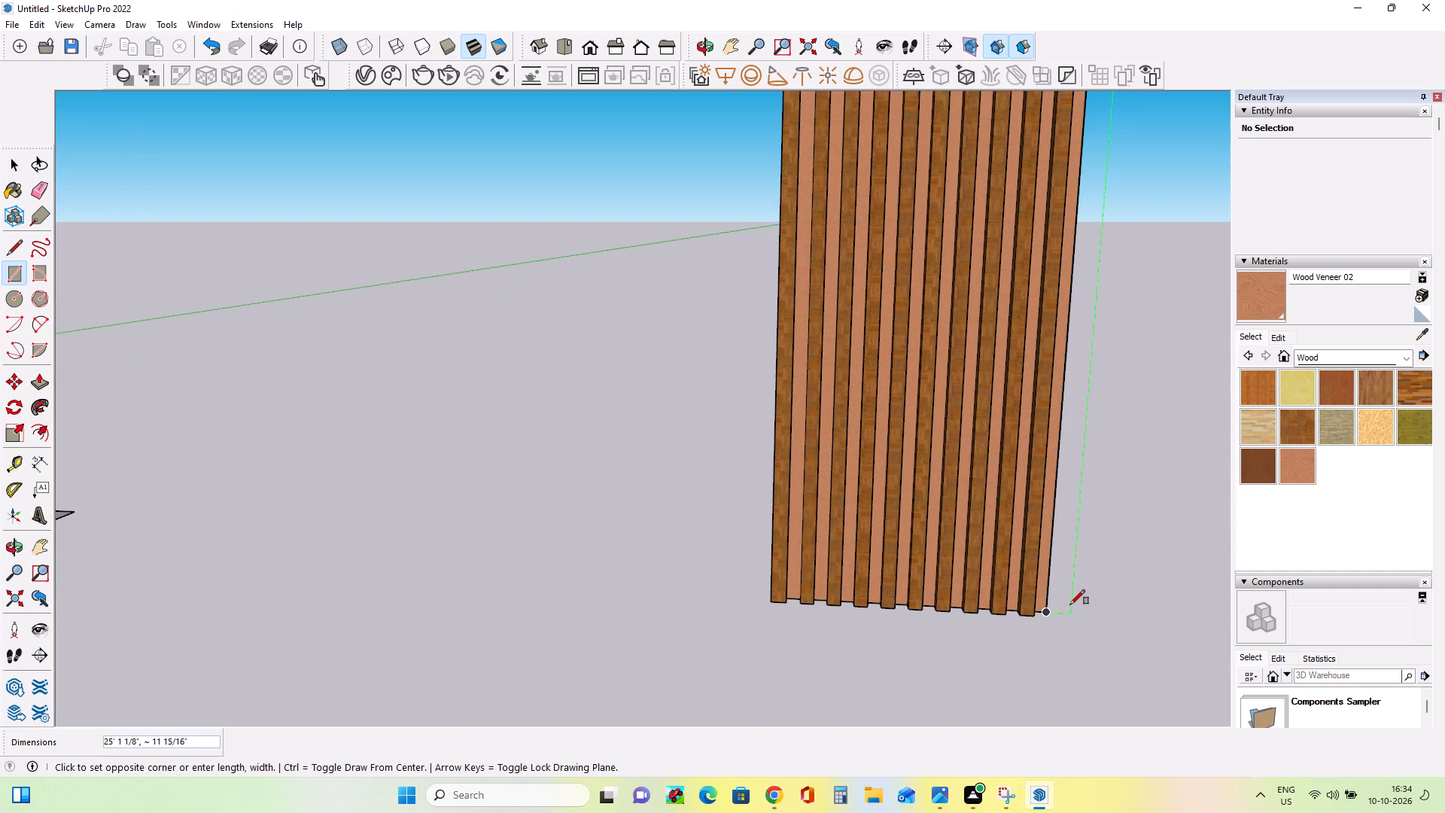
scroll(1057, 618, "up", 3)
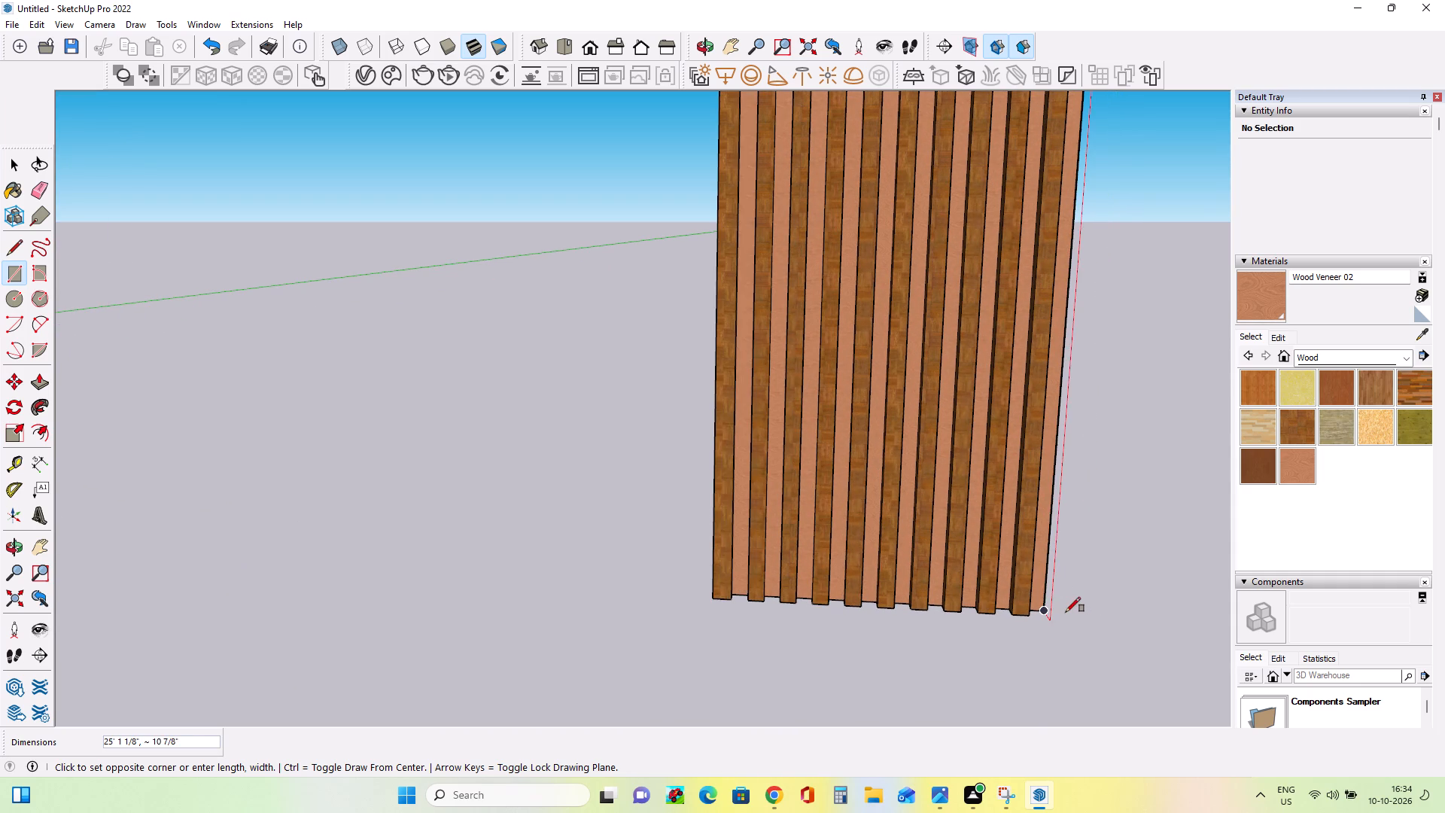
left_click(1081, 604)
Divide the new white rectangle lengthwise with a 25' 1 1/8" line from the midpoint of its top edge.
middle_click_drag(1114, 626, 1087, 622)
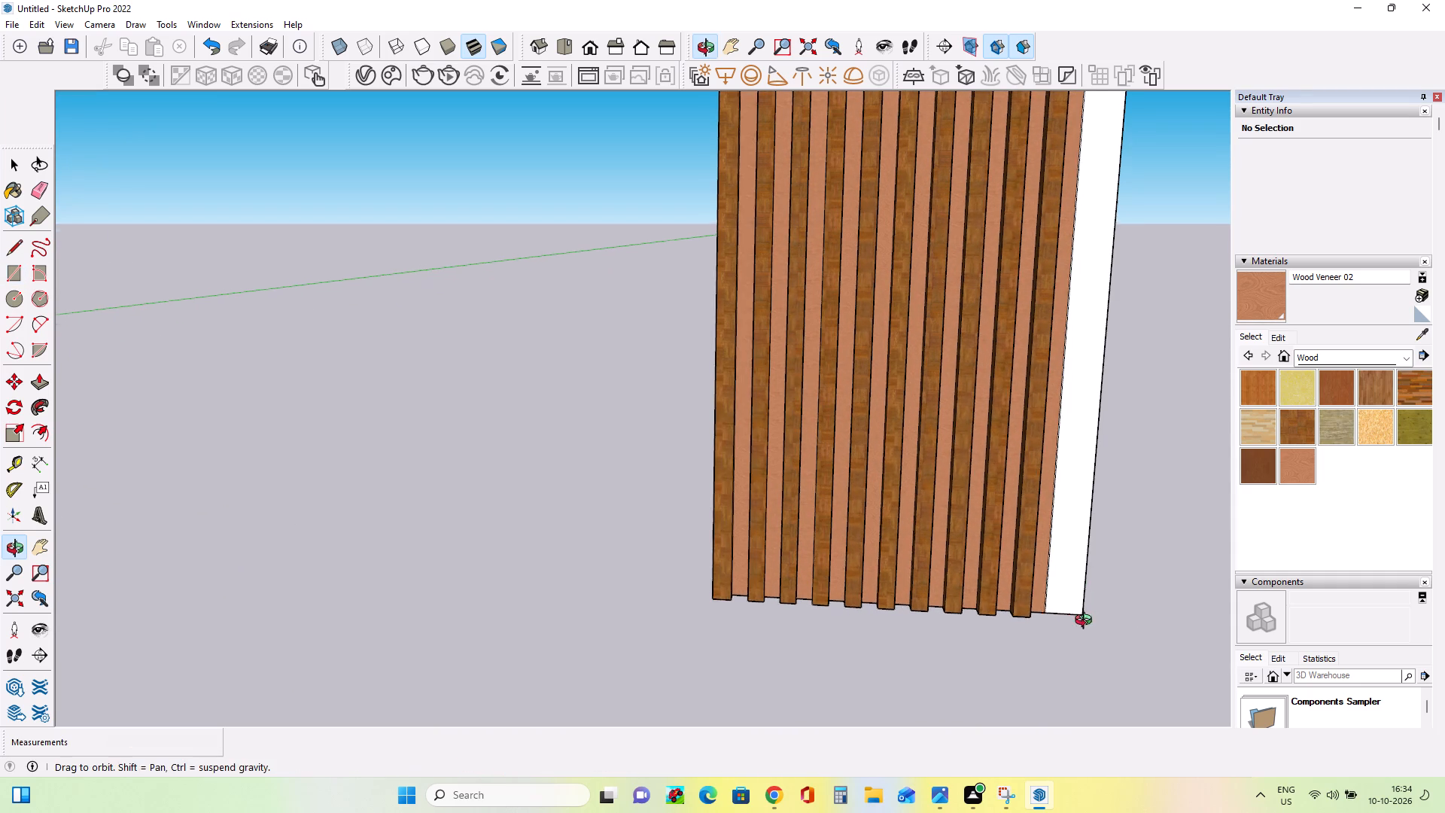
middle_click_drag(1087, 622, 1044, 620)
scroll(1048, 612, "down", 9)
scroll(1081, 292, "up", 3)
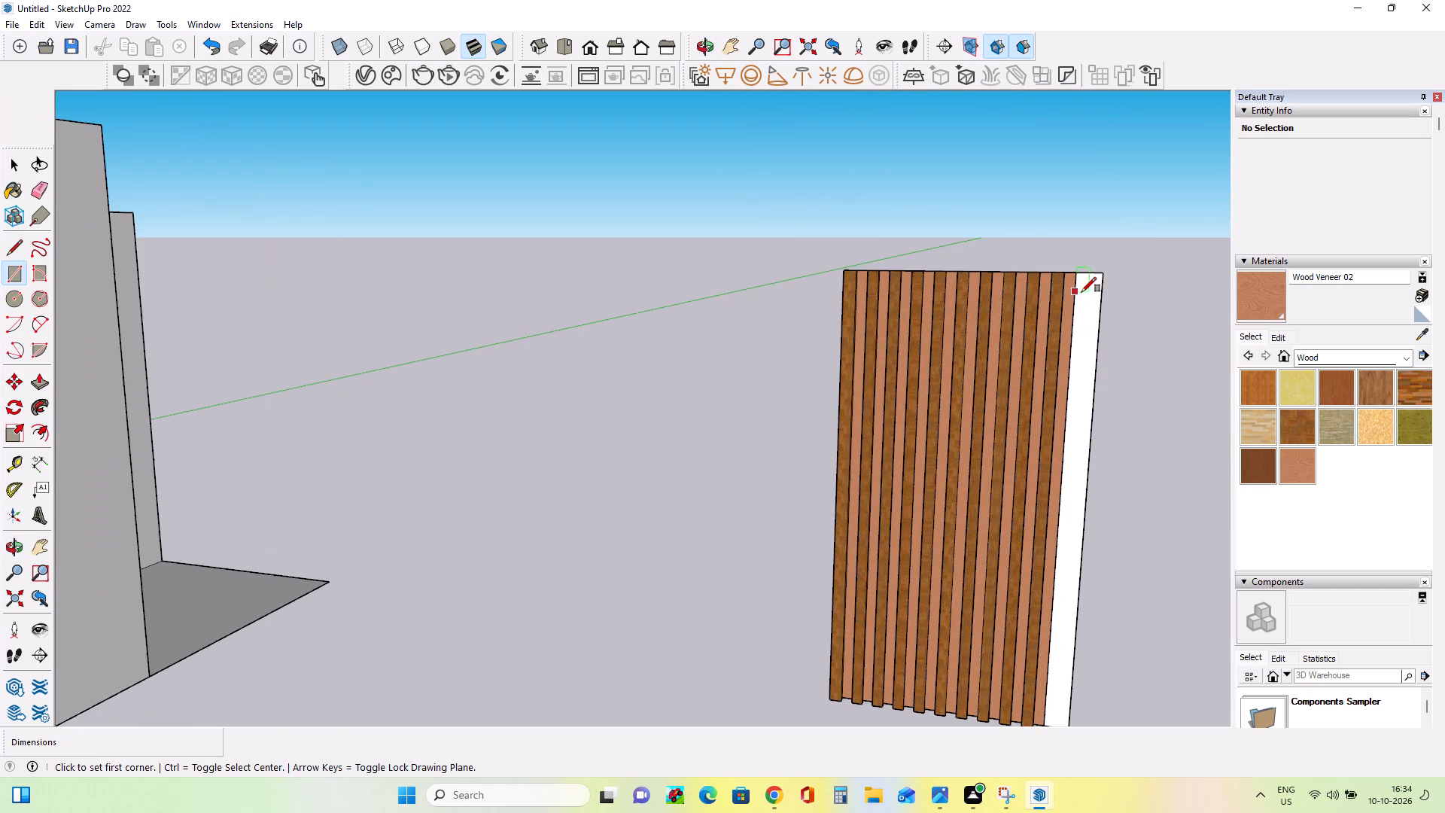
left_click(16, 242)
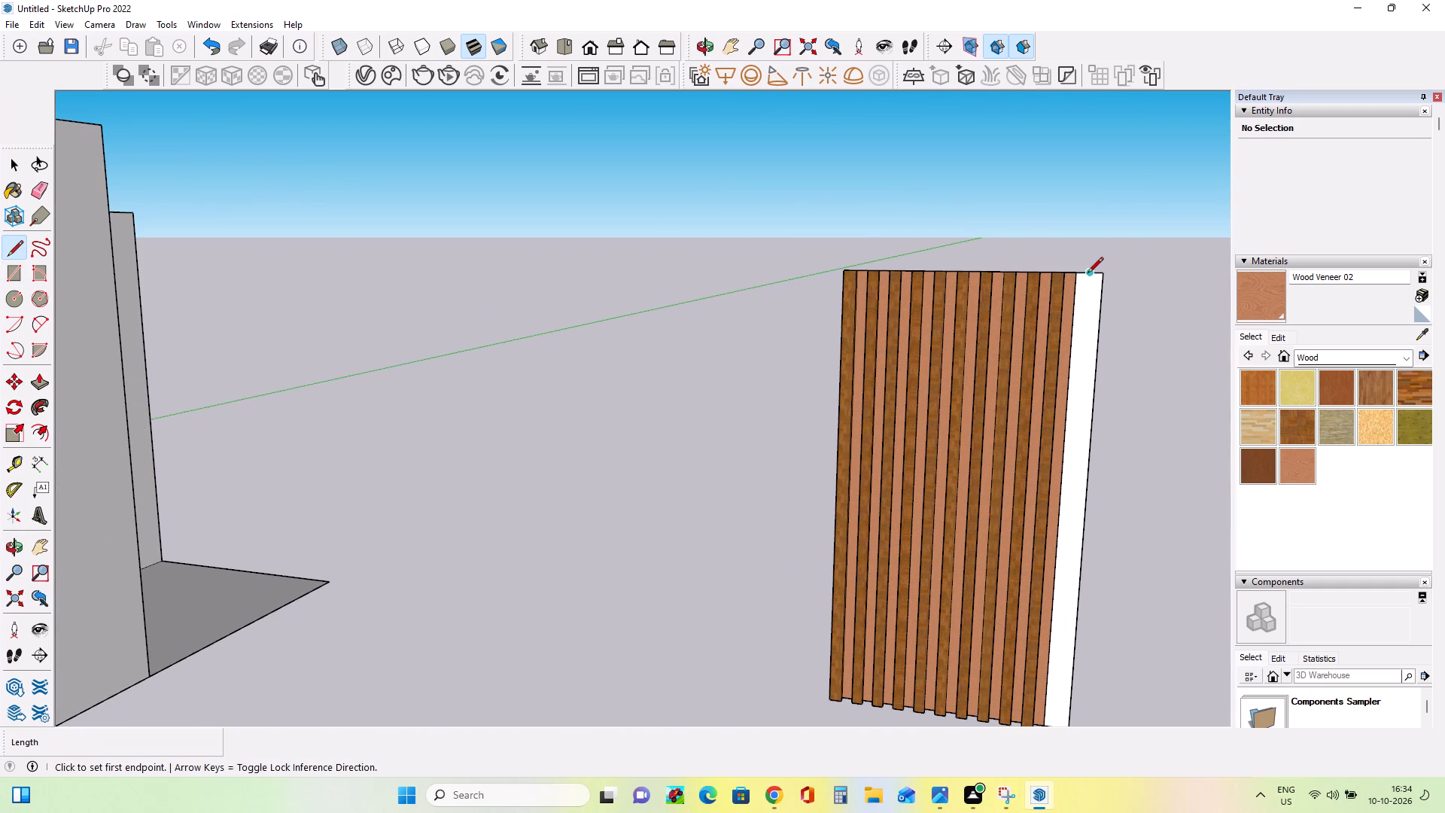
left_click_drag(1088, 274, 1083, 346)
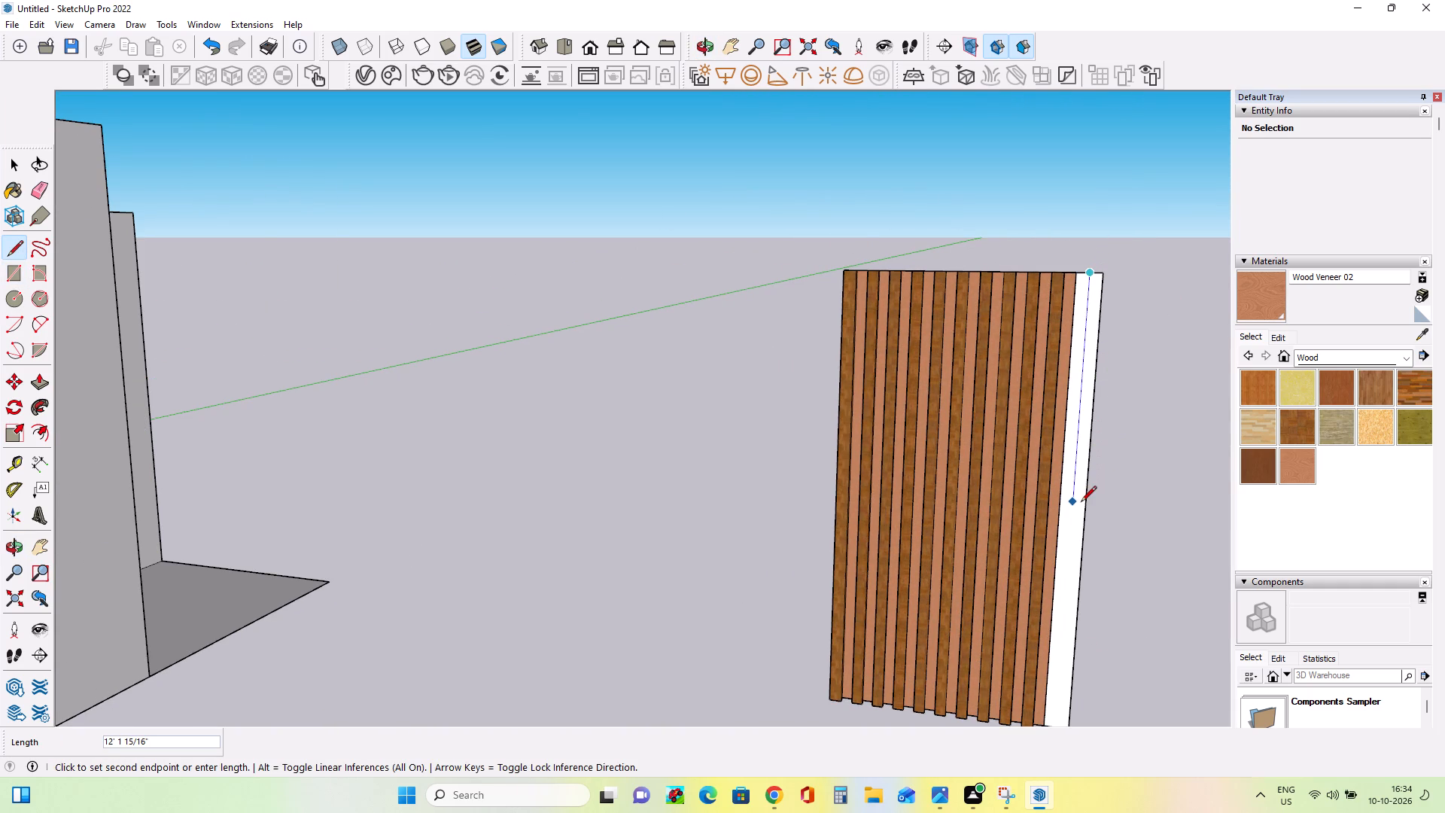
scroll(1081, 503, "down", 4)
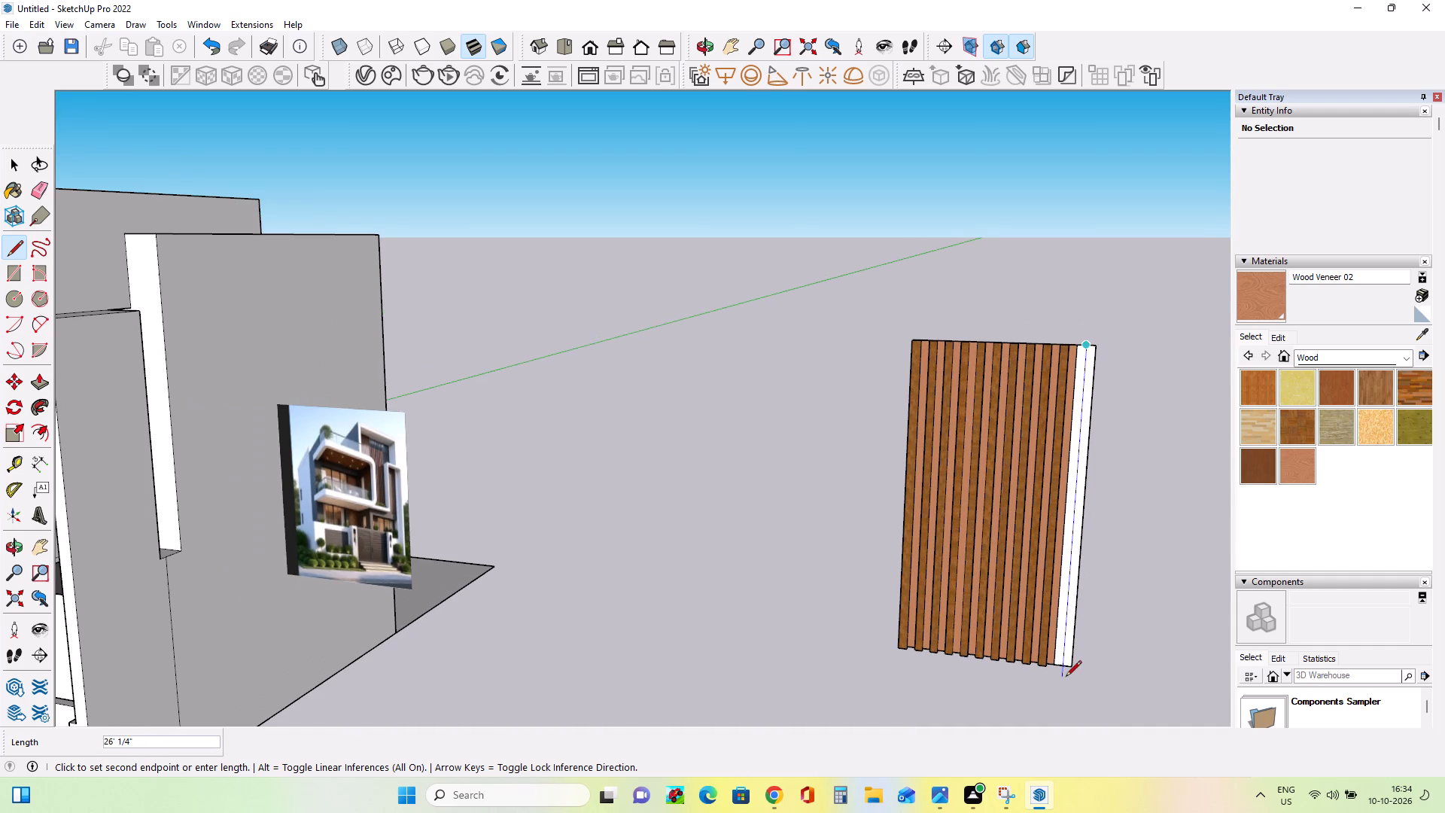
scroll(1063, 668, "up", 4)
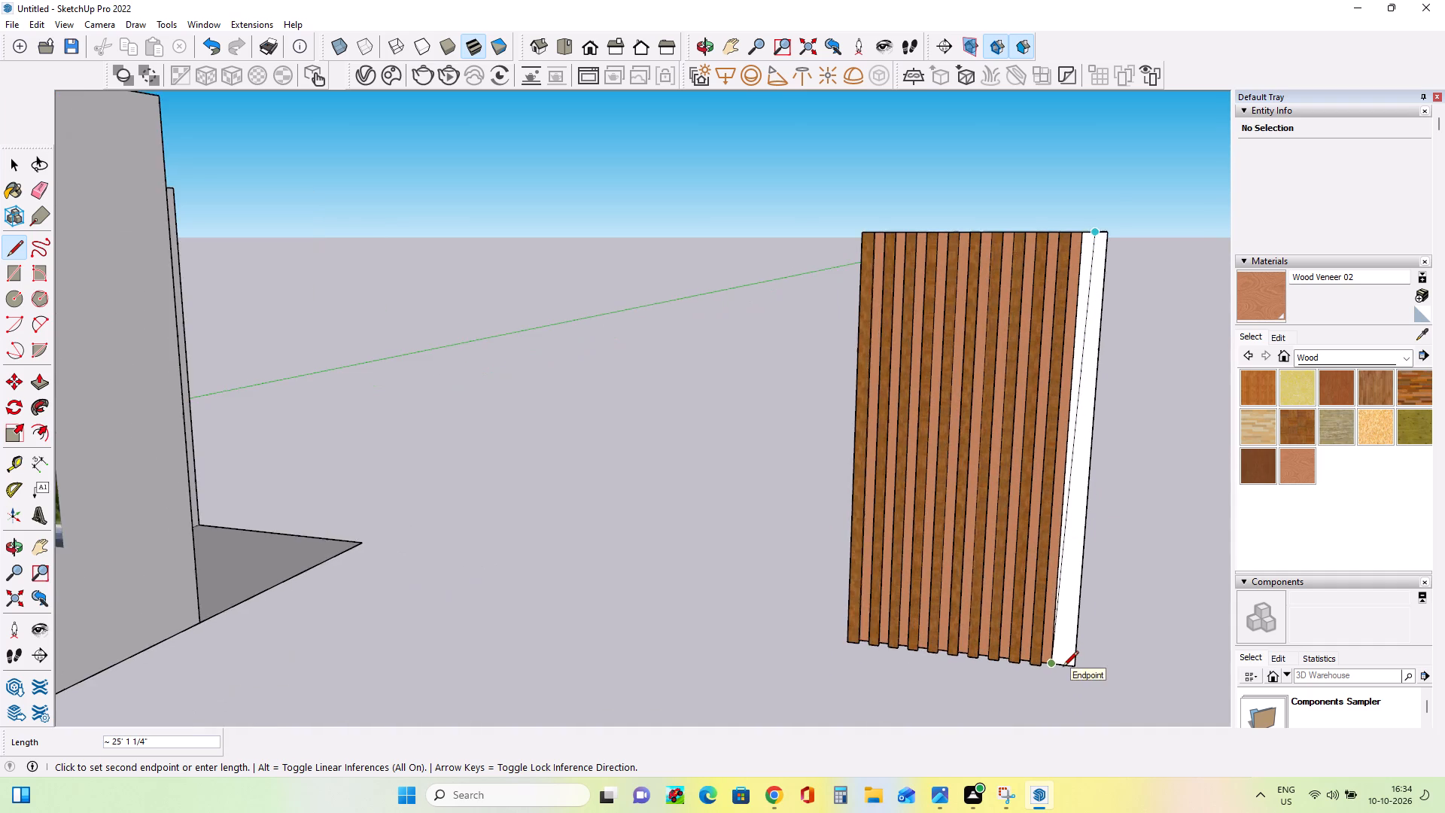
left_click(1065, 665)
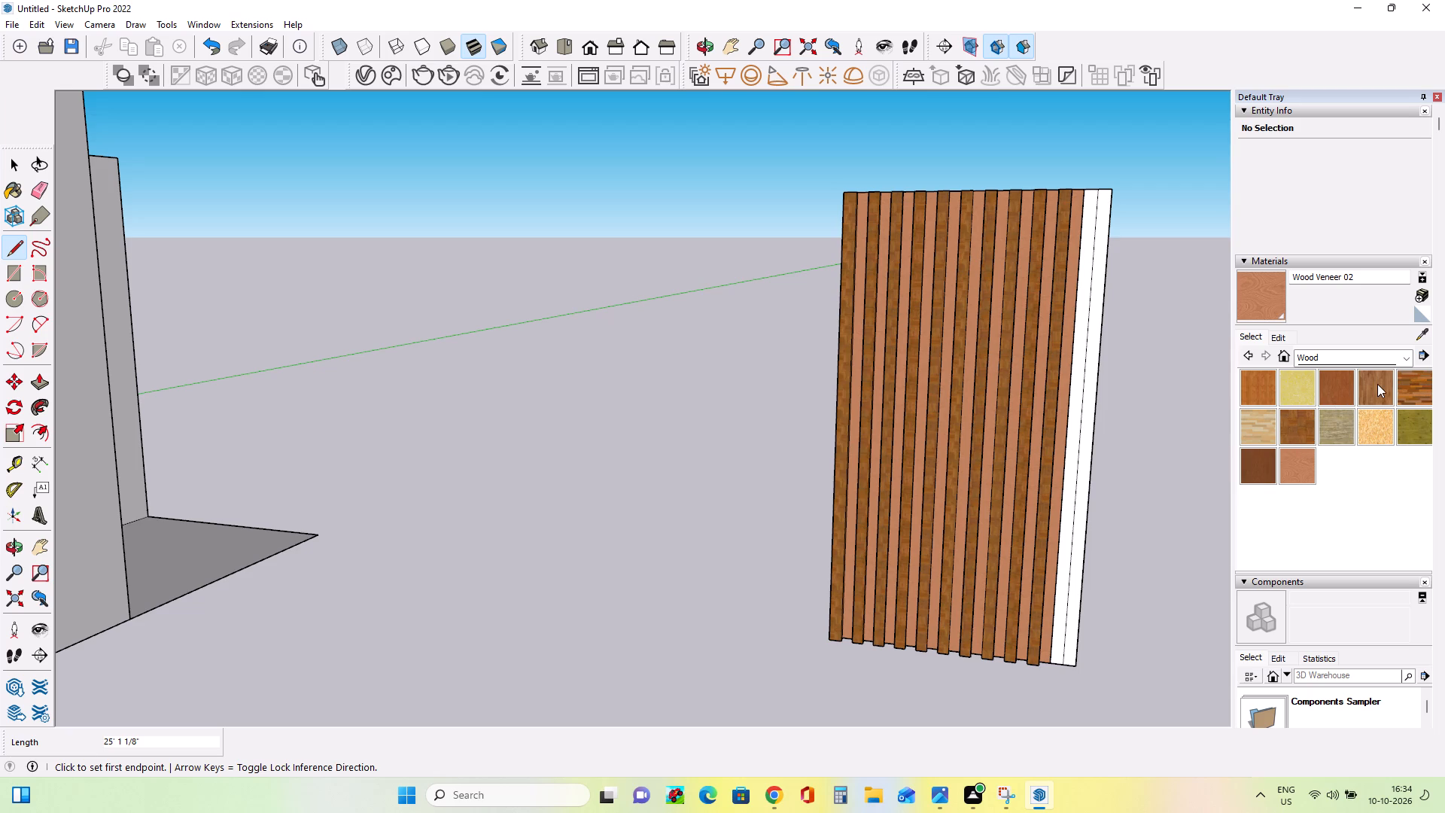
Paint the inner half of the divided rectangle with Wood Floor Parquet.
left_click(1293, 428)
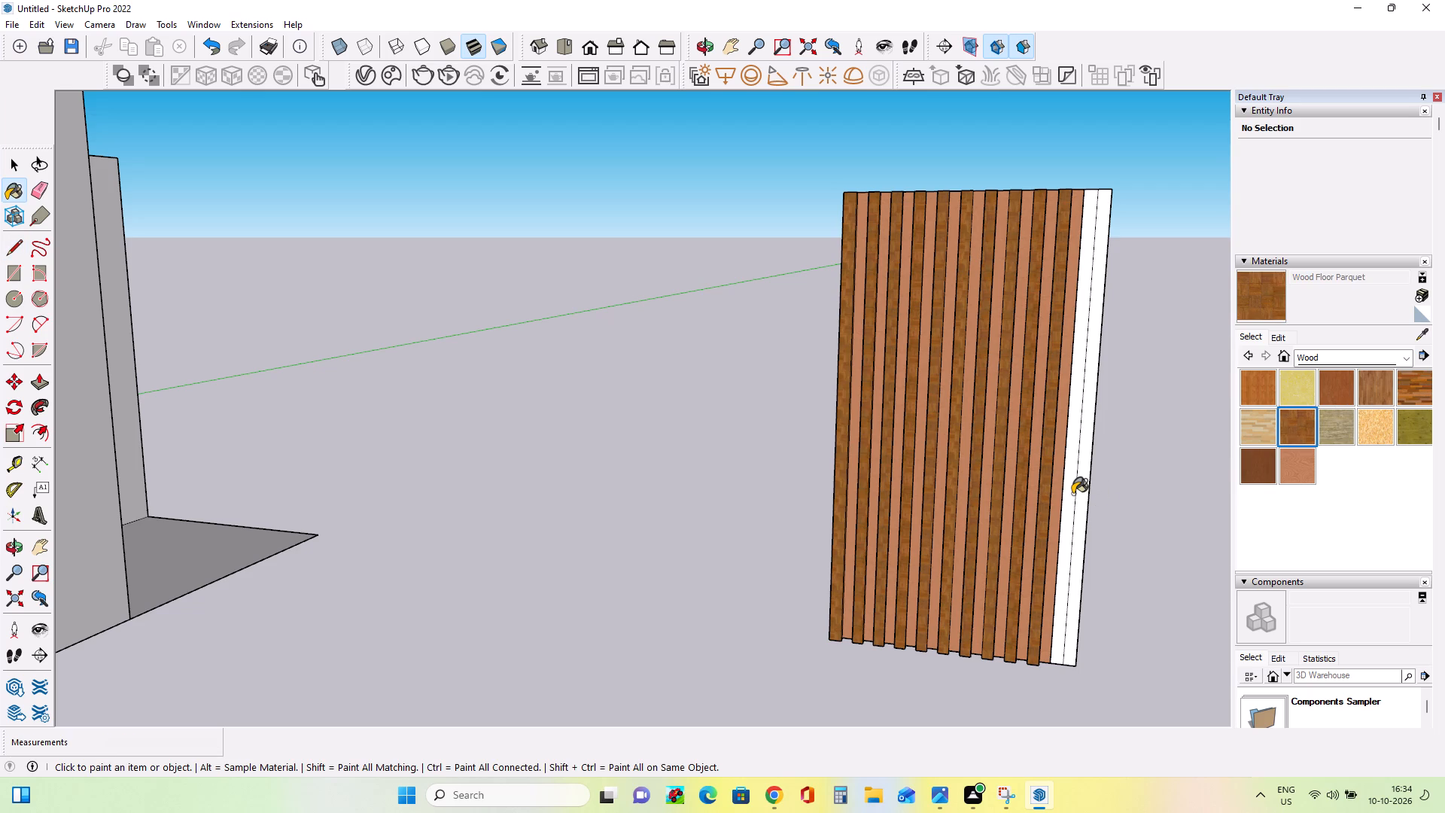
left_click(1073, 494)
middle_click(1165, 483)
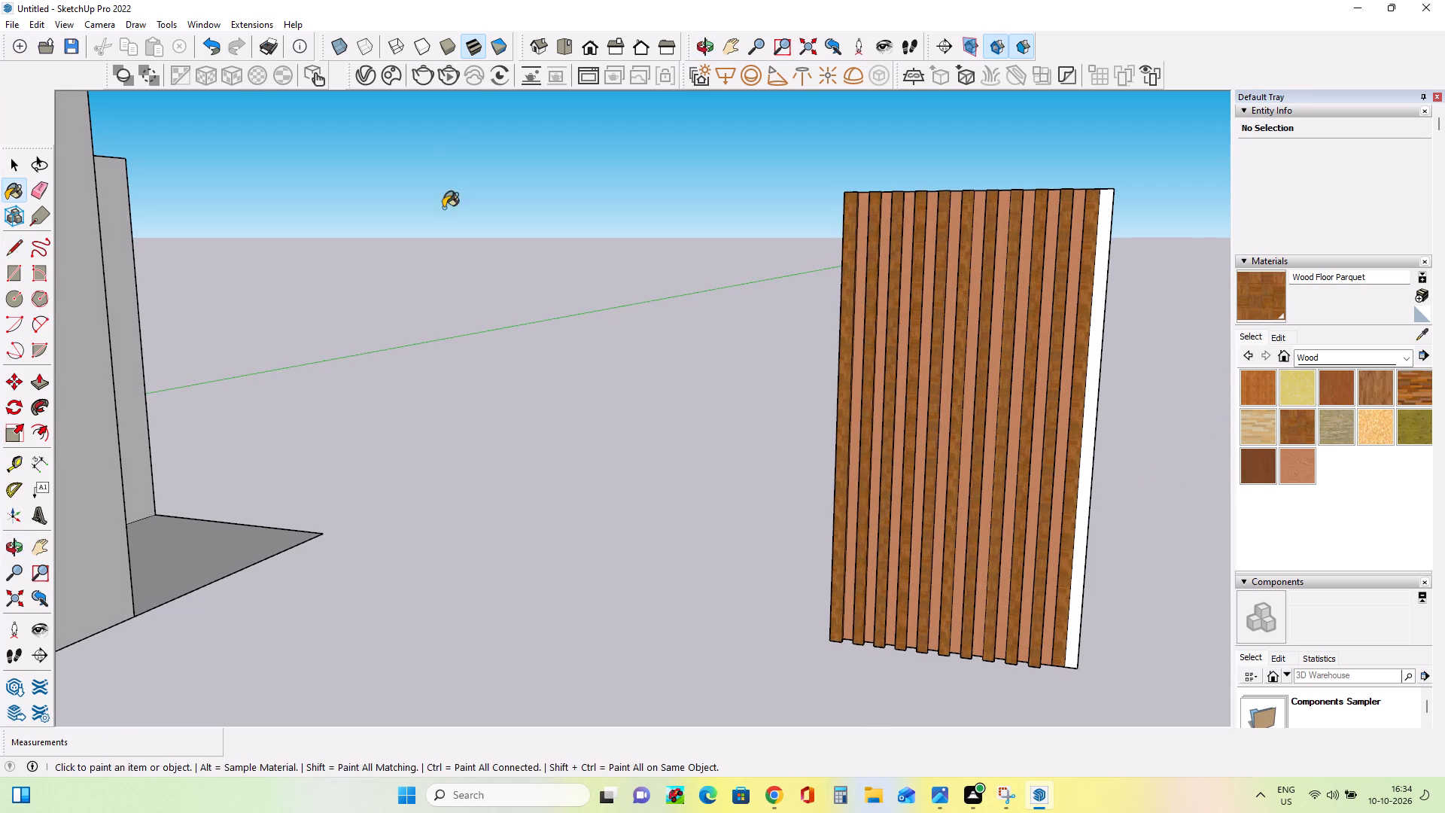
Erase the unpainted white half of the narrow rectangle and its leftover top and bottom edge stubs beside the slat panel.
scroll(560, 300, "up", 1)
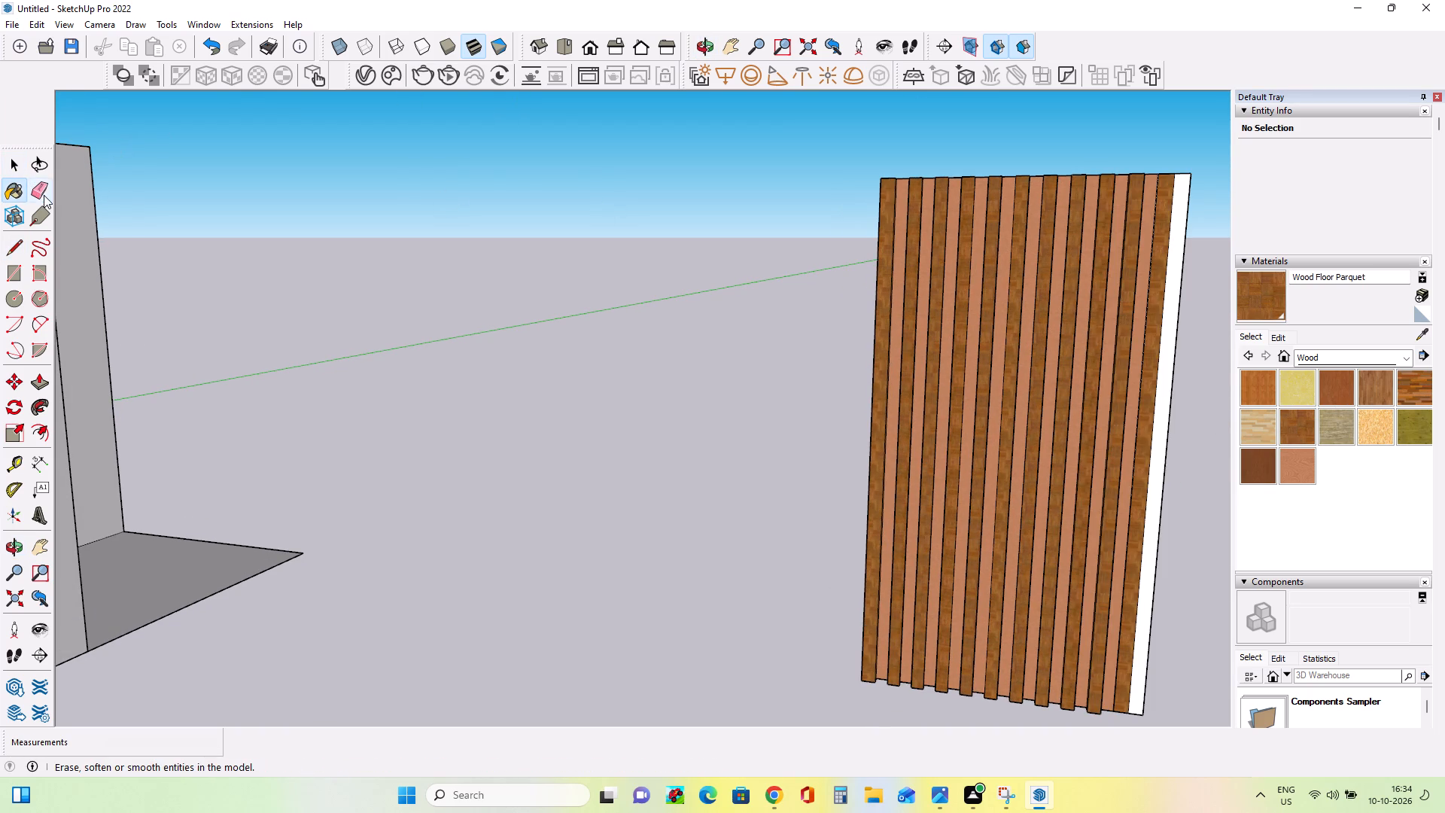
left_click(44, 190)
left_click(1180, 291)
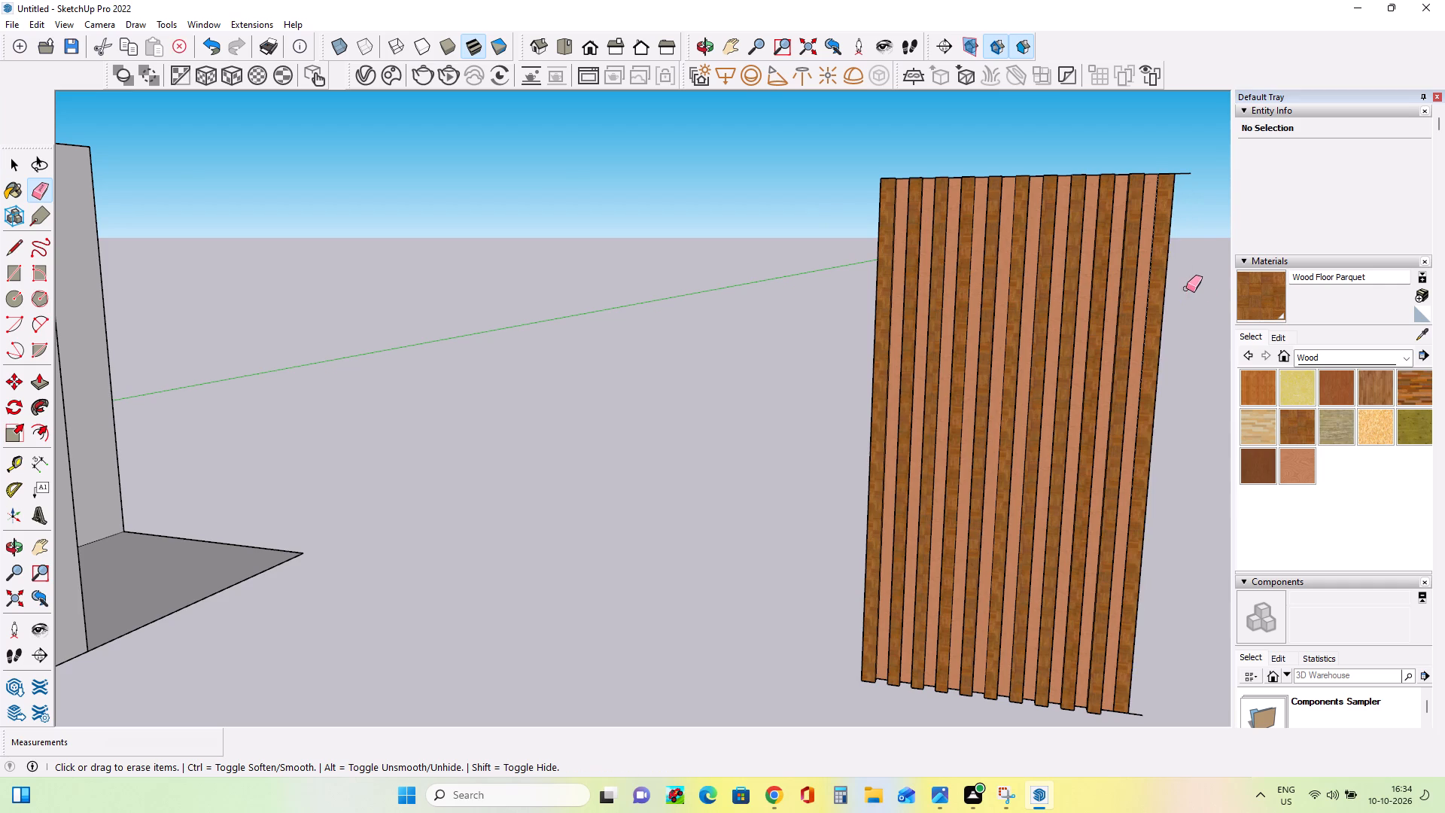
left_click(1185, 179)
left_click_drag(1185, 172, 1186, 184)
left_click(1140, 714)
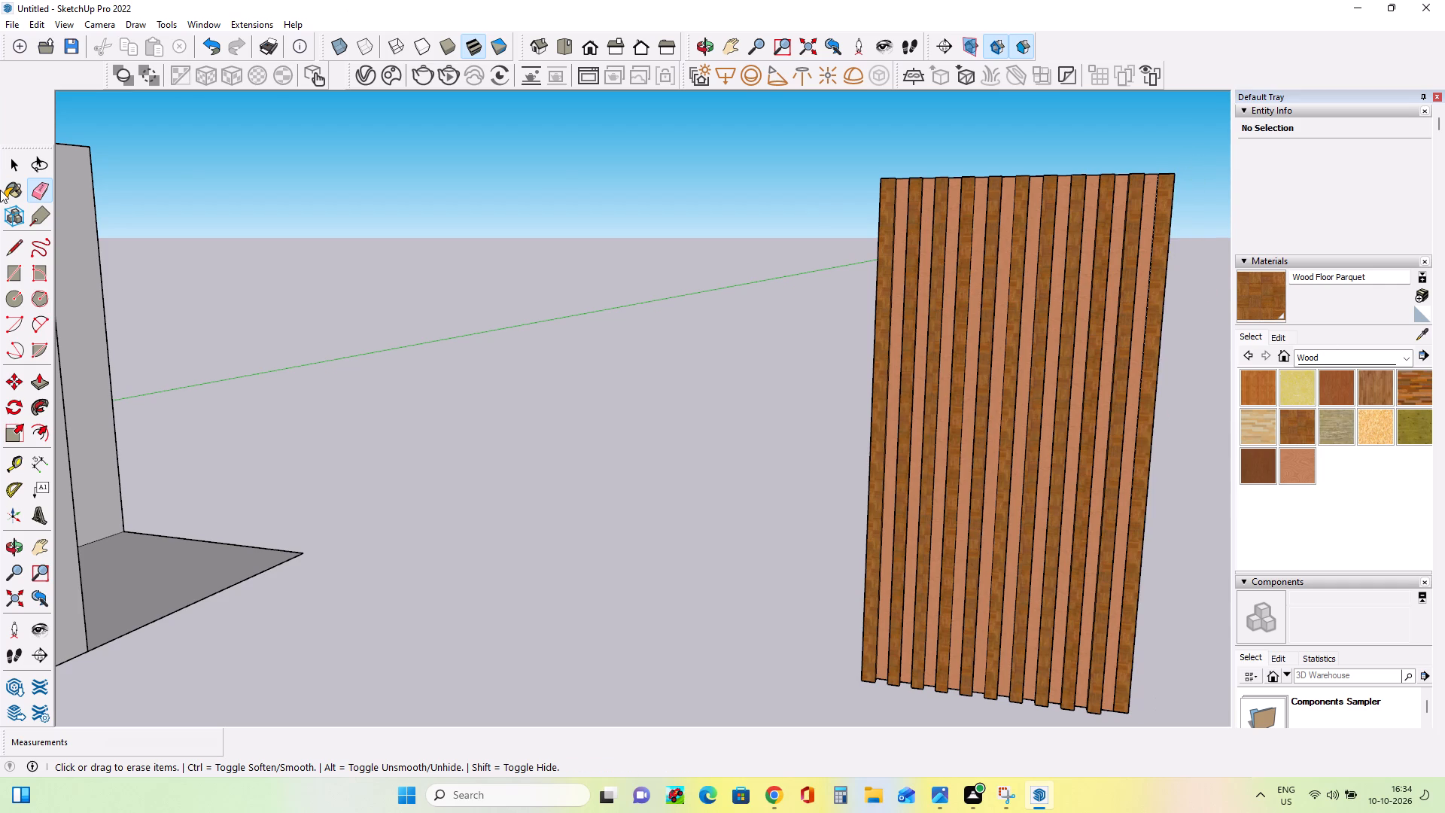
Pull the slat panel's last Wood Floor Parquet strip outward 6 5/16", level with the other raised strips.
left_click(38, 392)
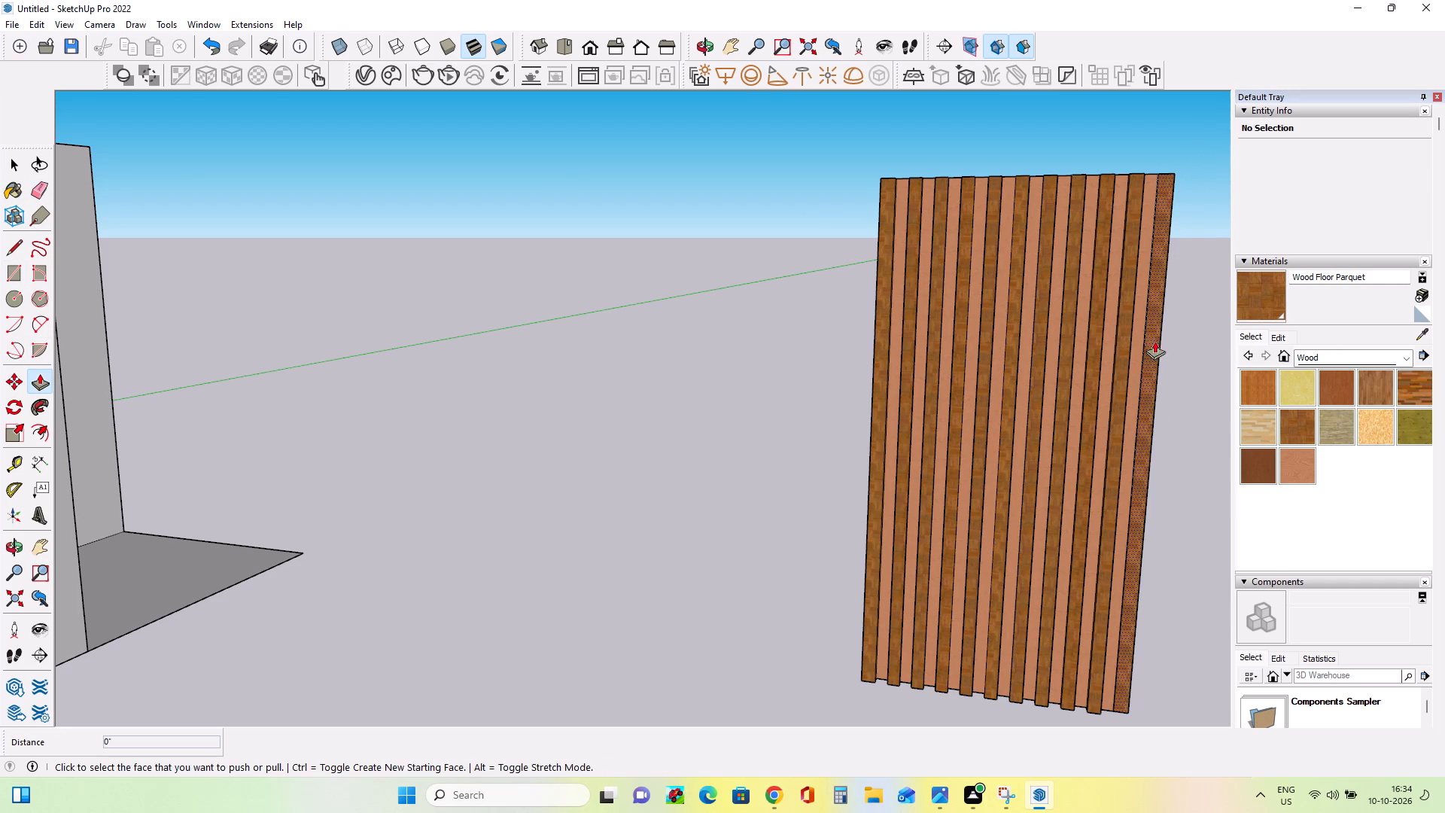
left_click(1145, 343)
left_click(1124, 341)
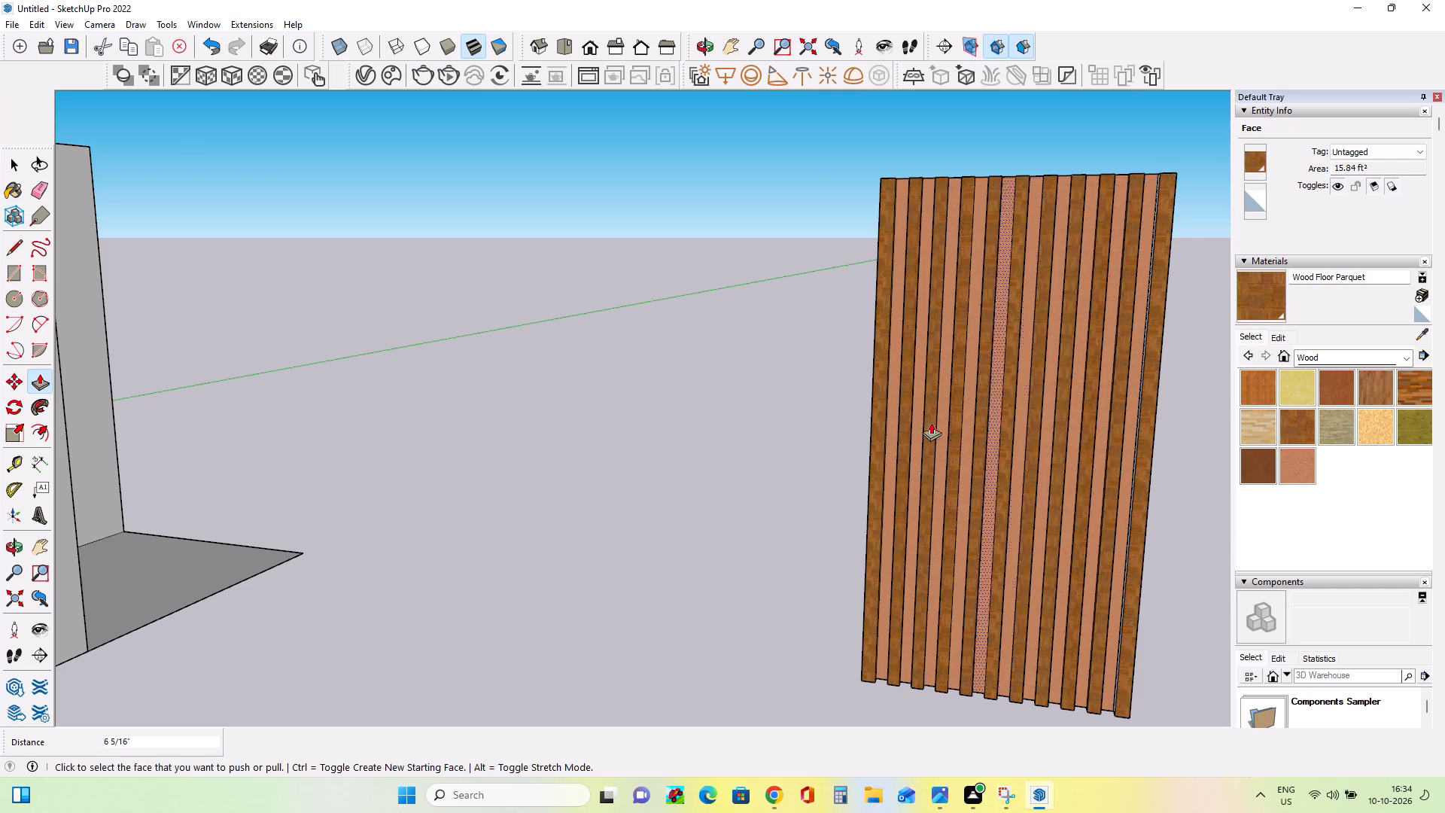
Select the entire slat panel and make it a group.
scroll(928, 422, "down", 3)
middle_click_drag(986, 406, 1174, 376)
scroll(1019, 390, "down", 3)
middle_click_drag(1075, 370, 1013, 391)
scroll(1013, 391, "down", 2)
middle_click_drag(1096, 342, 1100, 371)
scroll(799, 341, "down", 6)
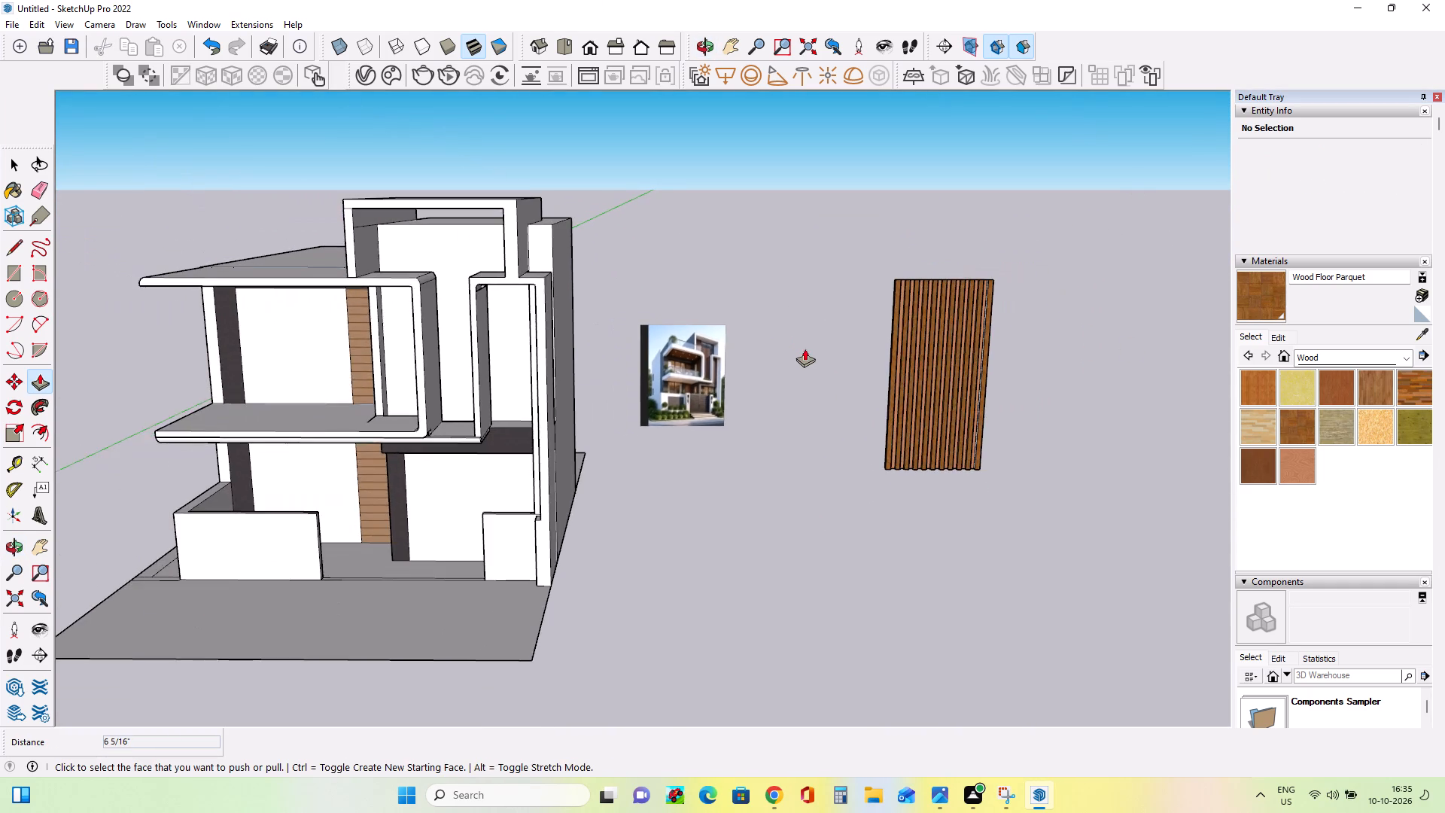
scroll(813, 348, "down", 4)
middle_click_drag(916, 393, 938, 368)
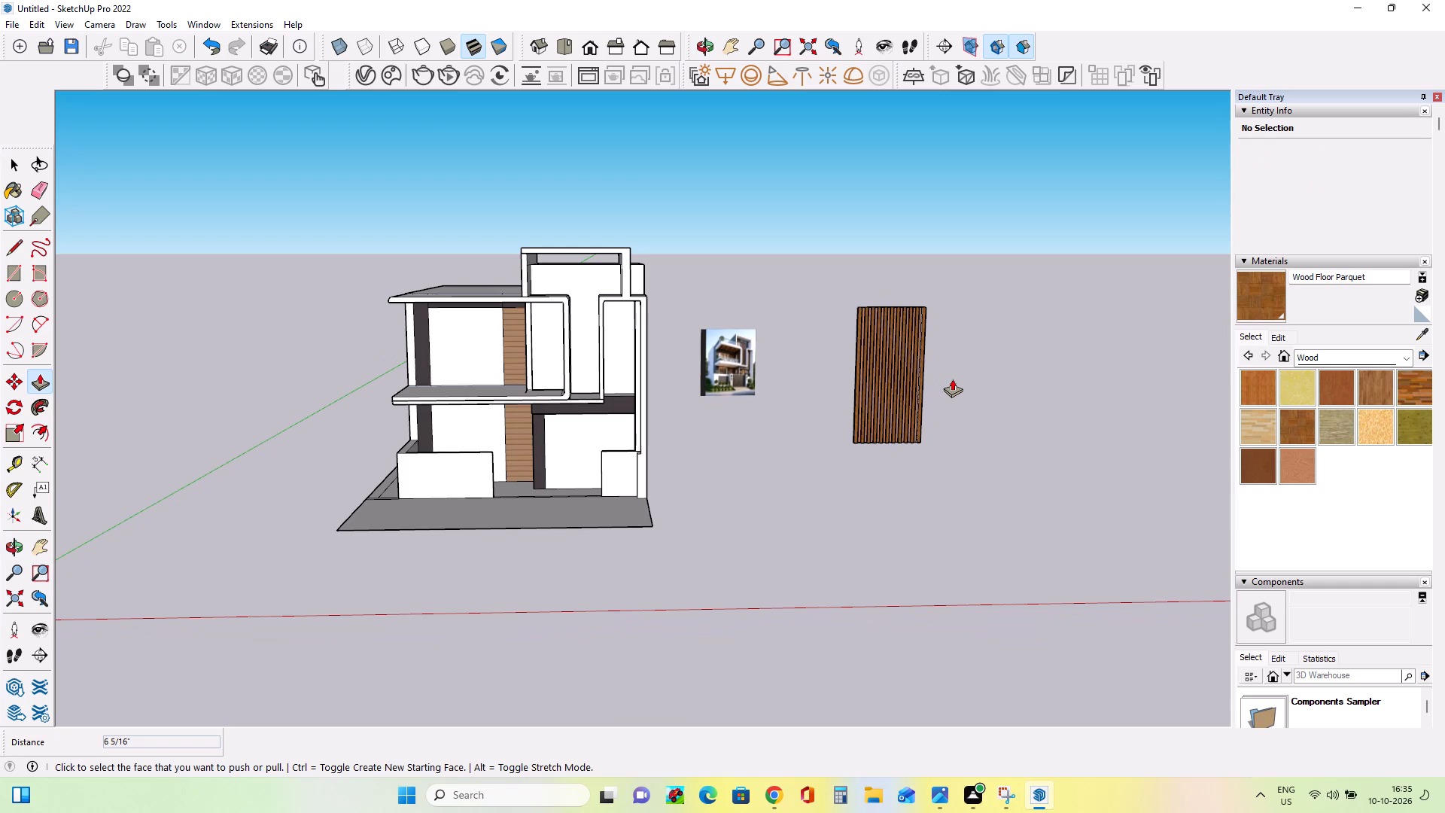
scroll(952, 379, "up", 2)
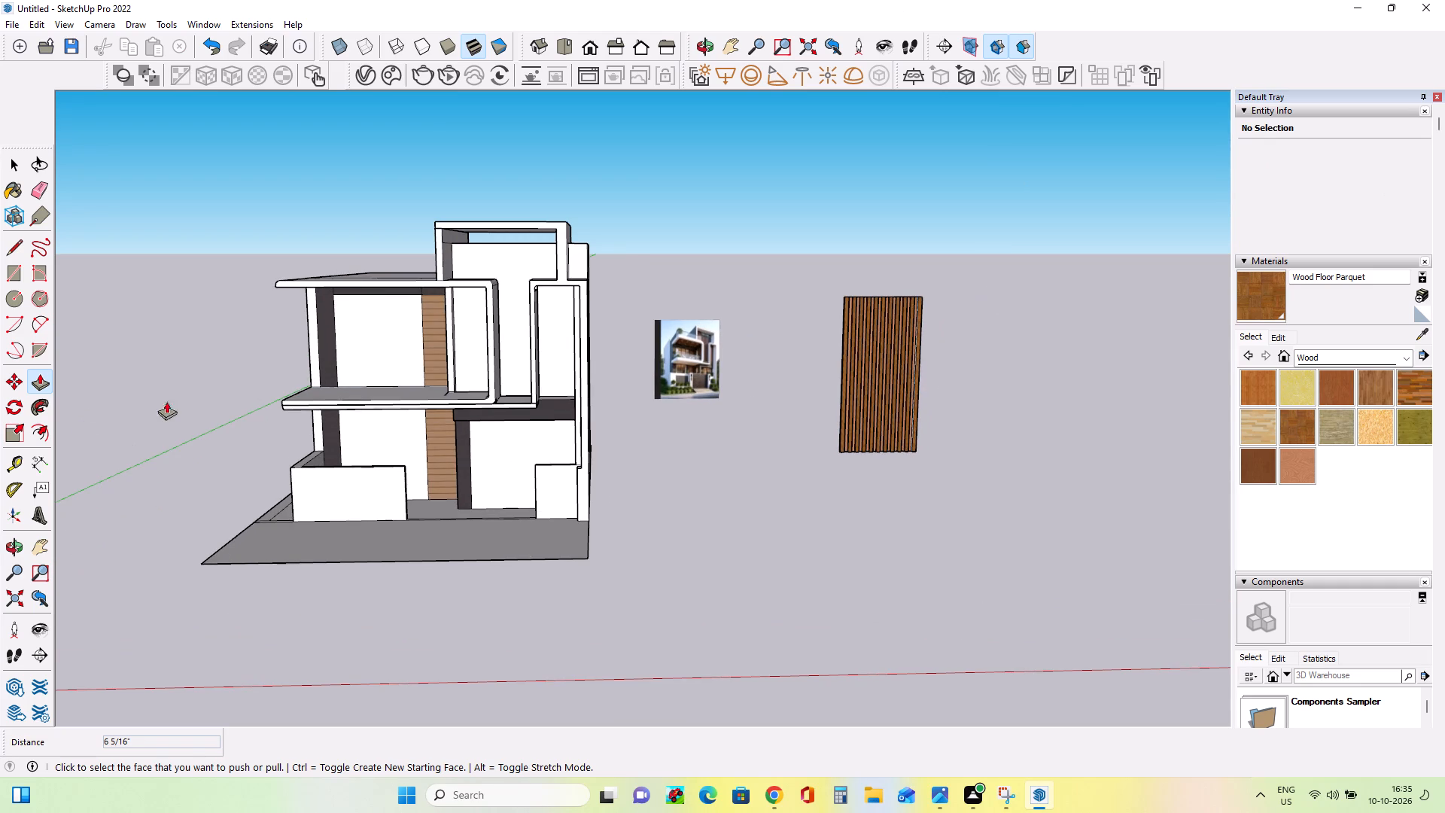
left_click(5, 163)
left_click_drag(959, 275, 802, 547)
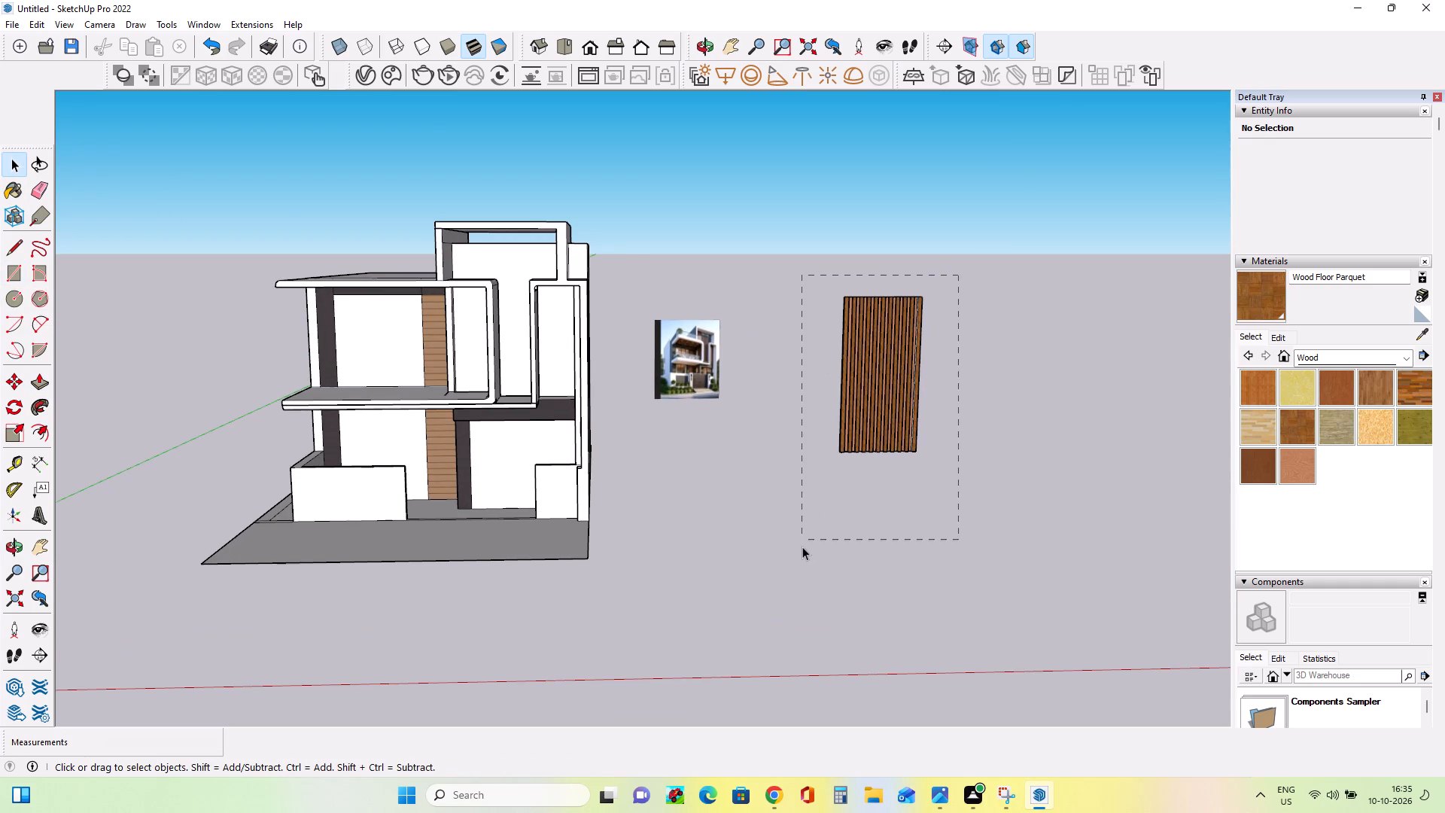
left_click_drag(802, 547, 802, 550)
right_click(895, 351)
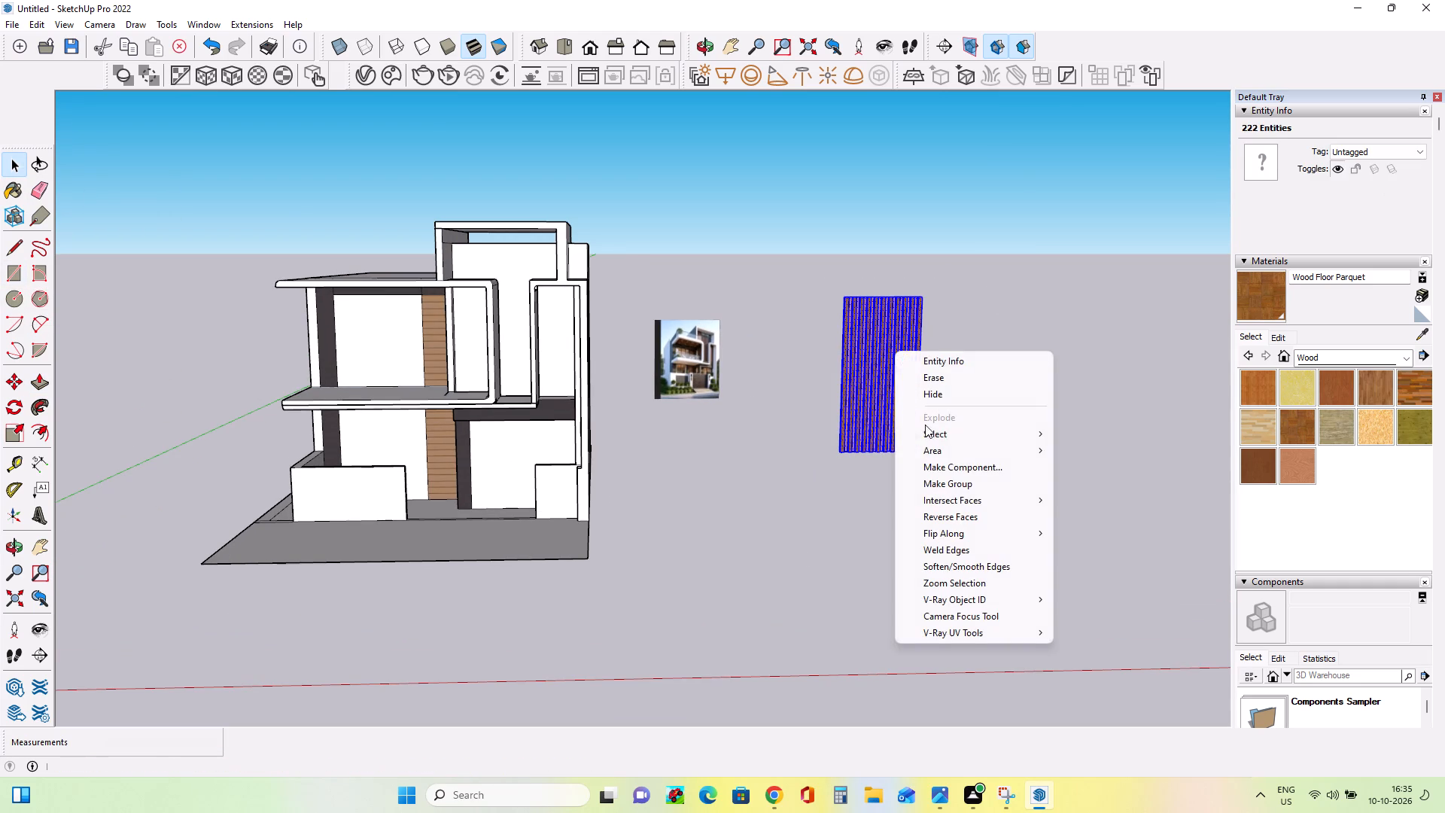
left_click(962, 486)
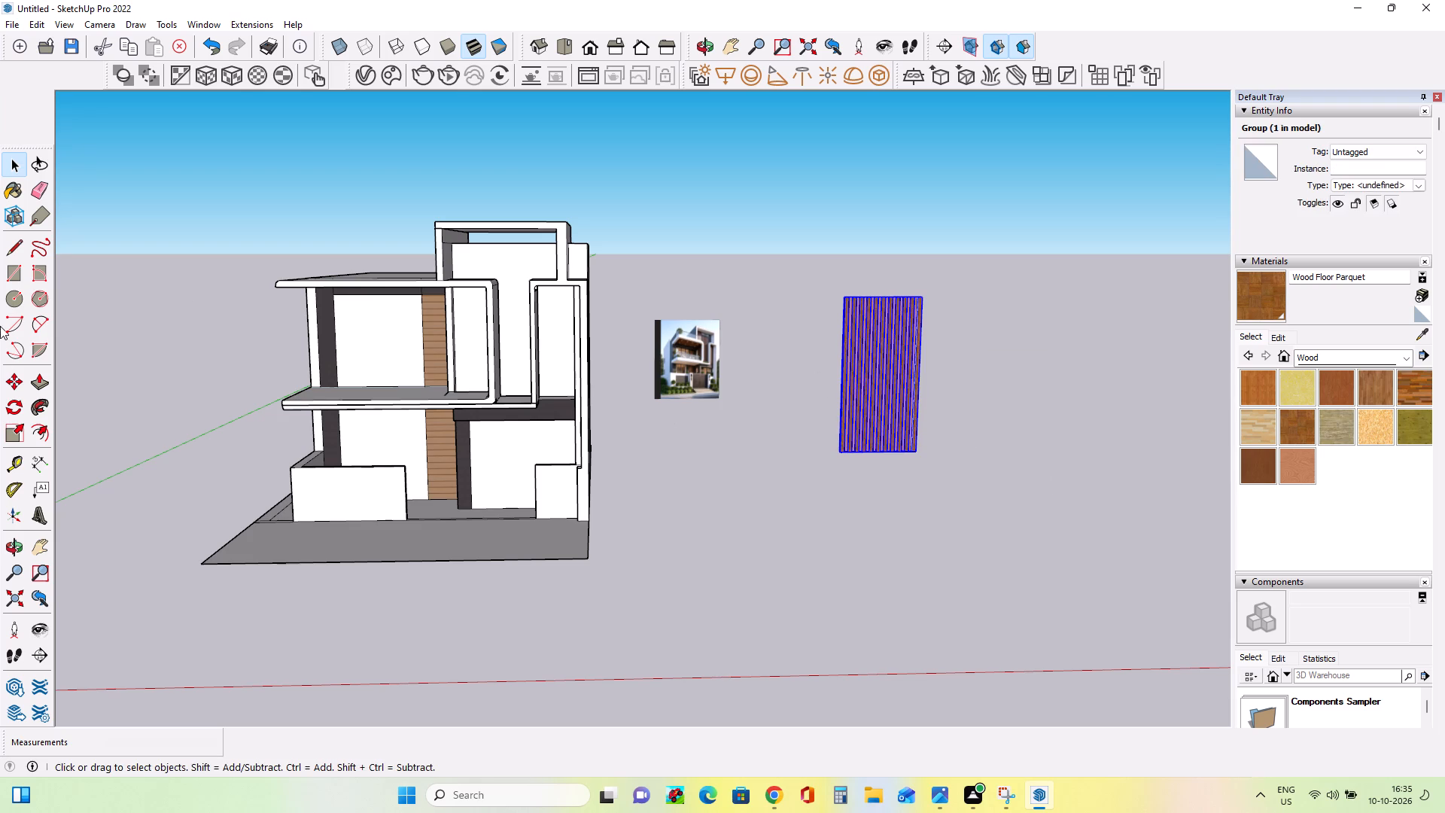
Copy the slat panel group onto the house, placing its lower corner at the recessed upper-floor wall behind the curved balcony frame.
left_click(18, 381)
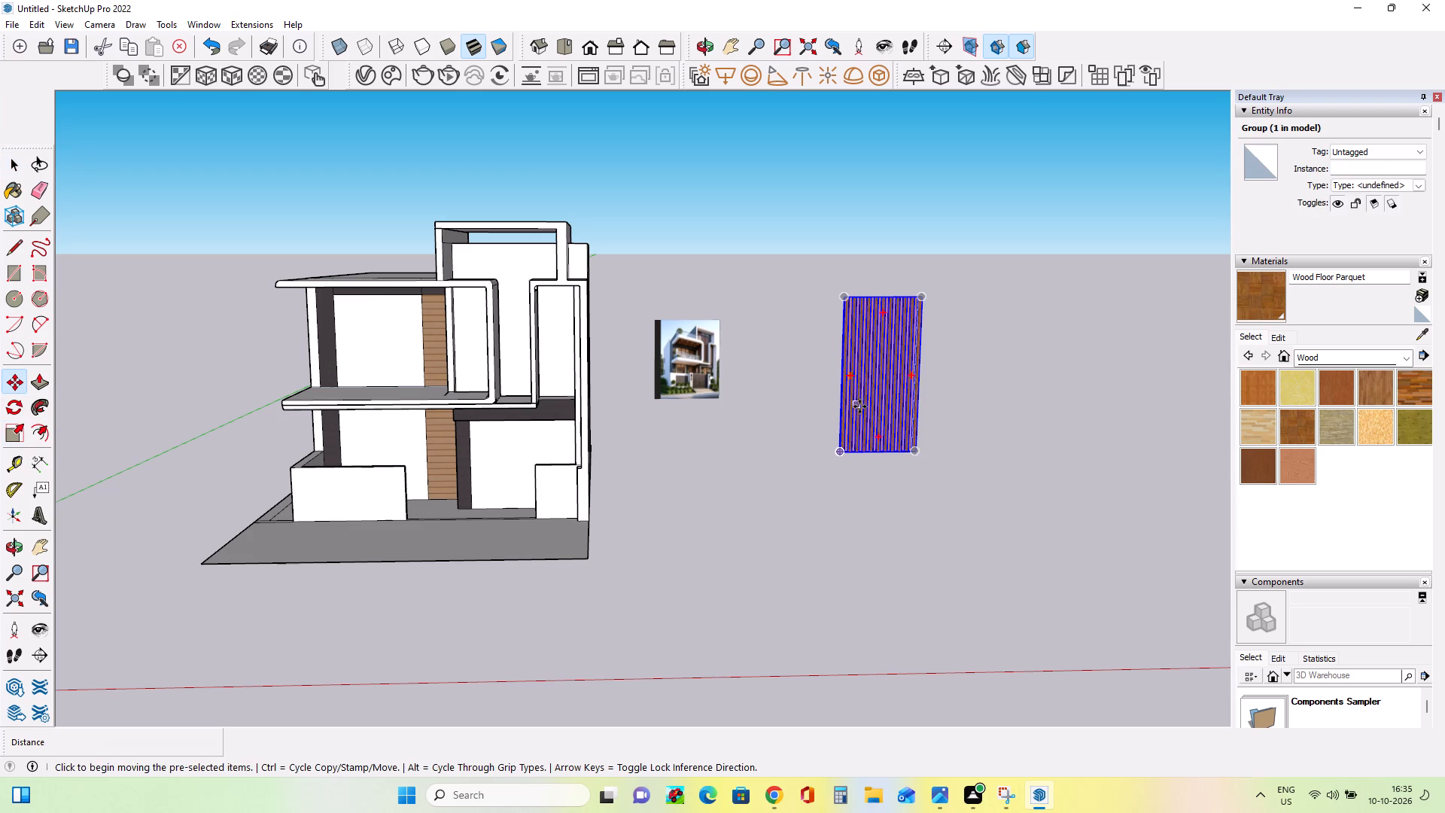
left_click(841, 453)
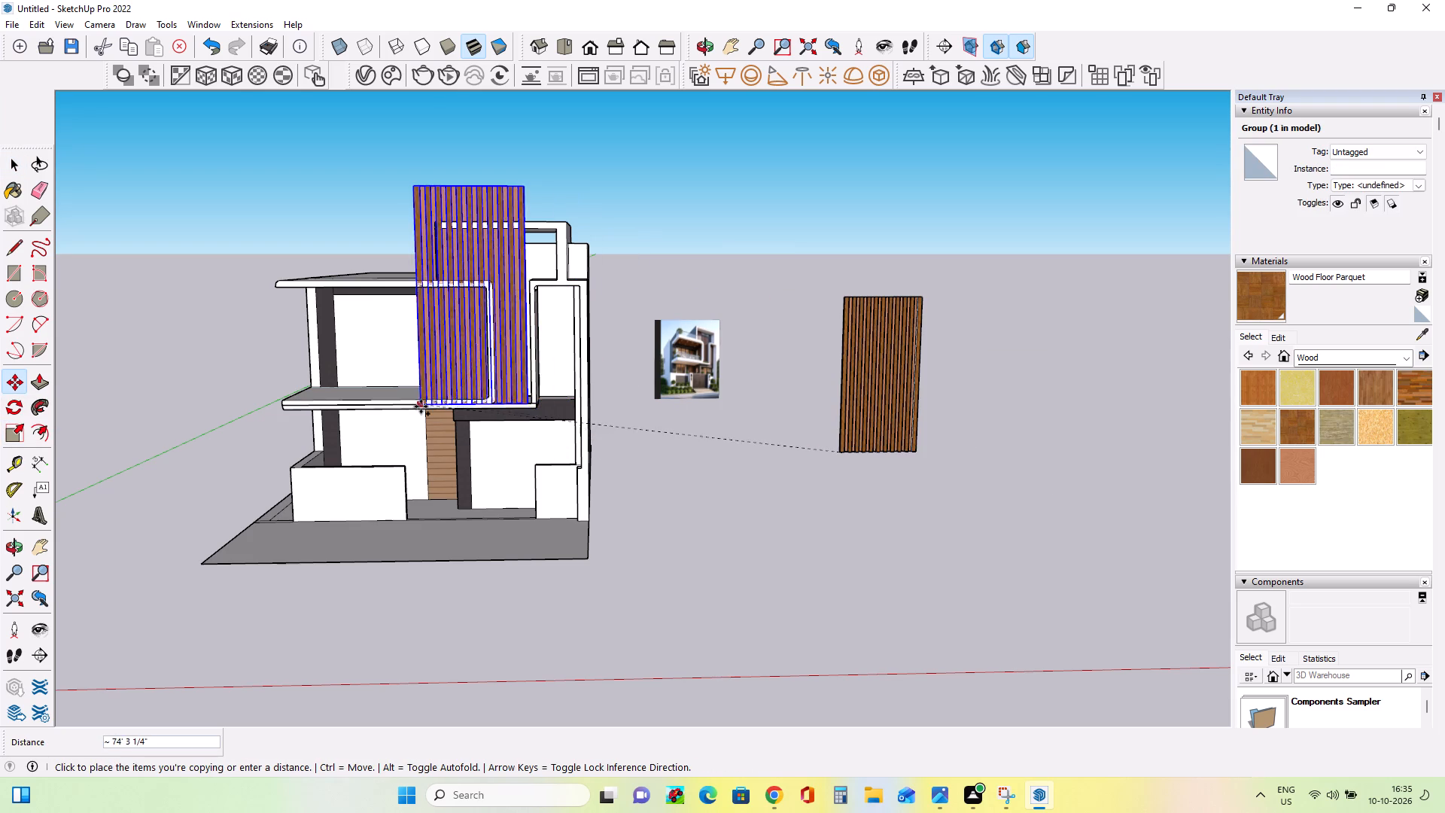
scroll(444, 391, "up", 3)
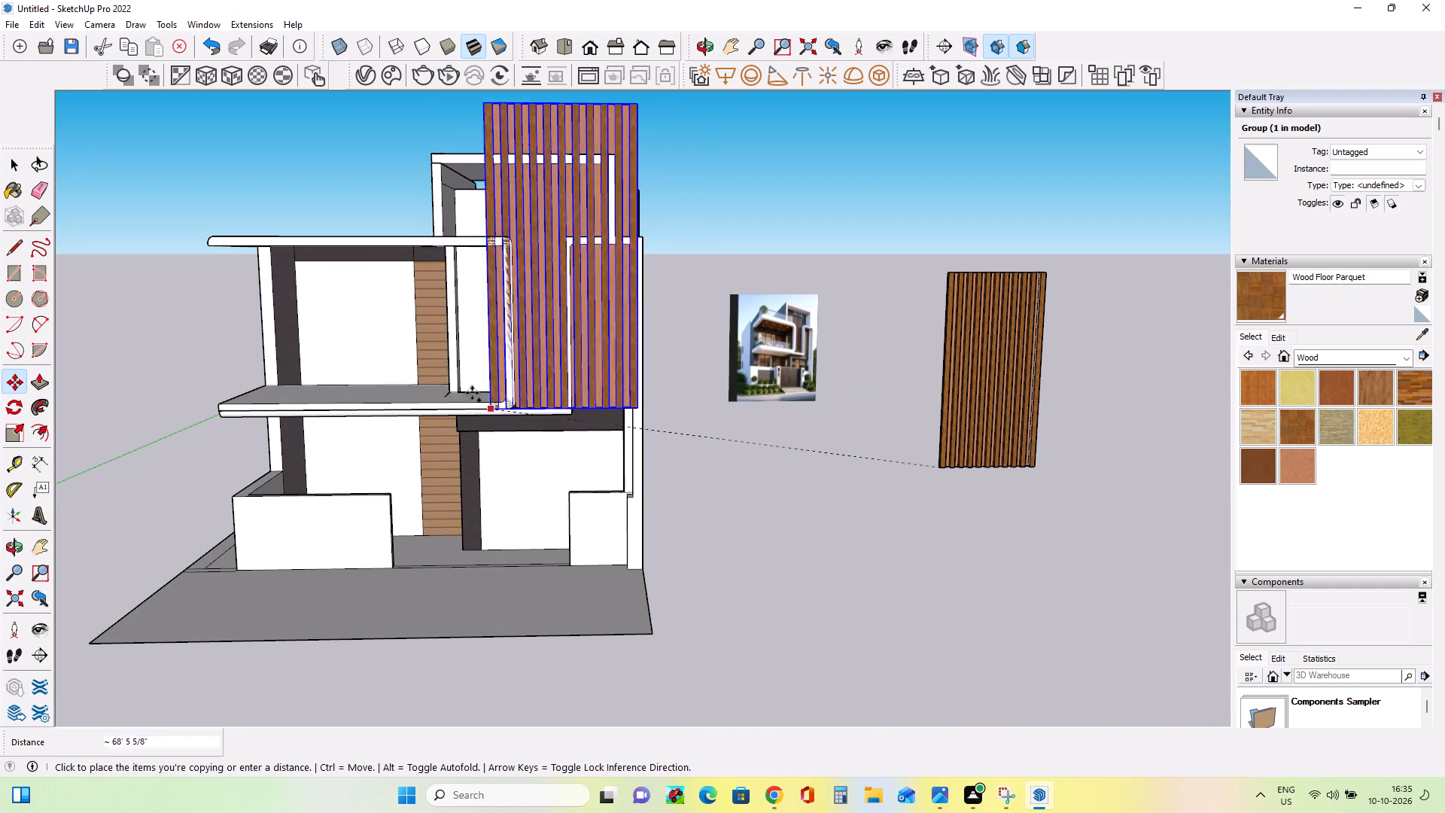
scroll(464, 397, "up", 8)
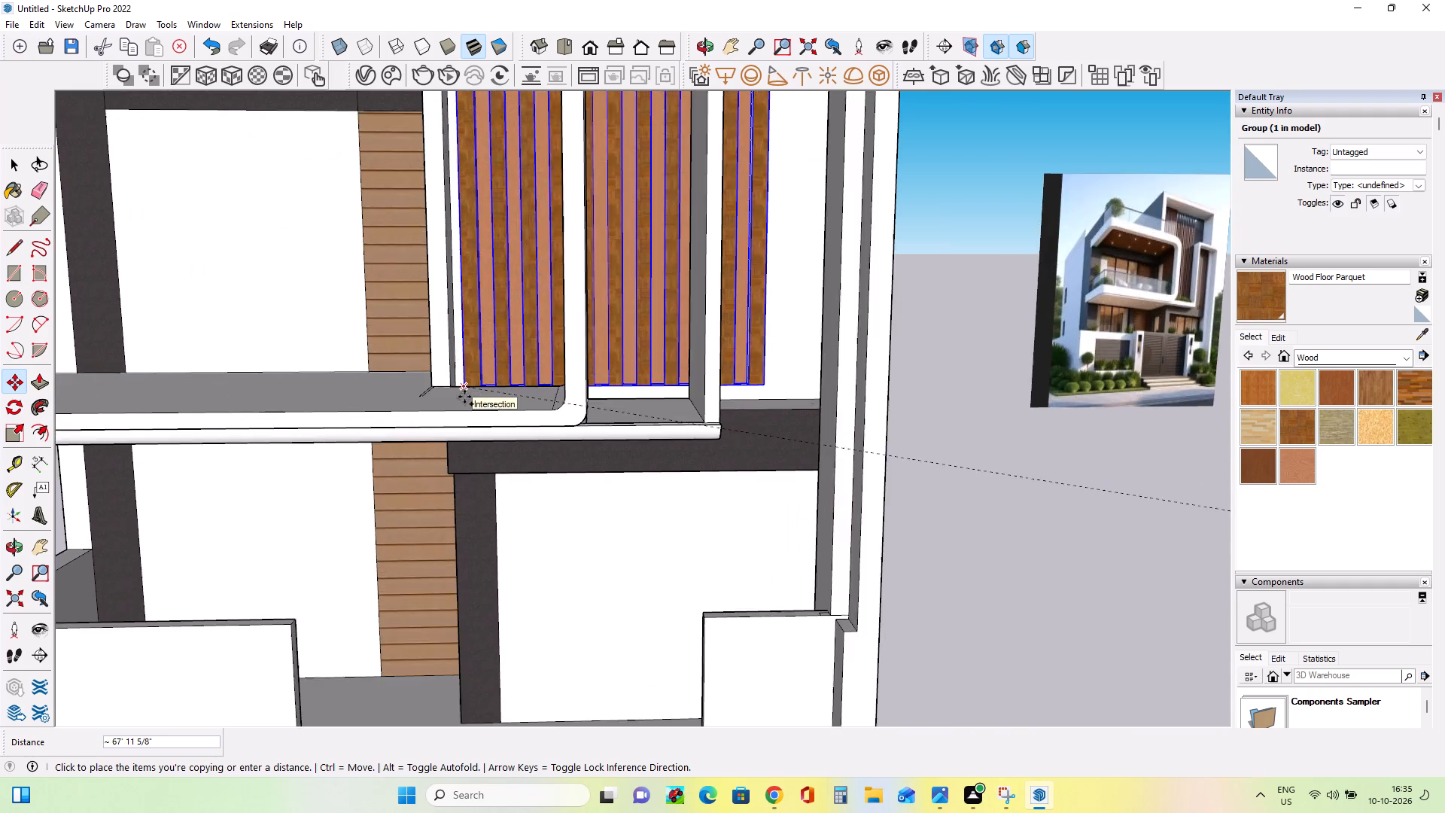
scroll(464, 397, "up", 3)
middle_click_drag(468, 395, 511, 450)
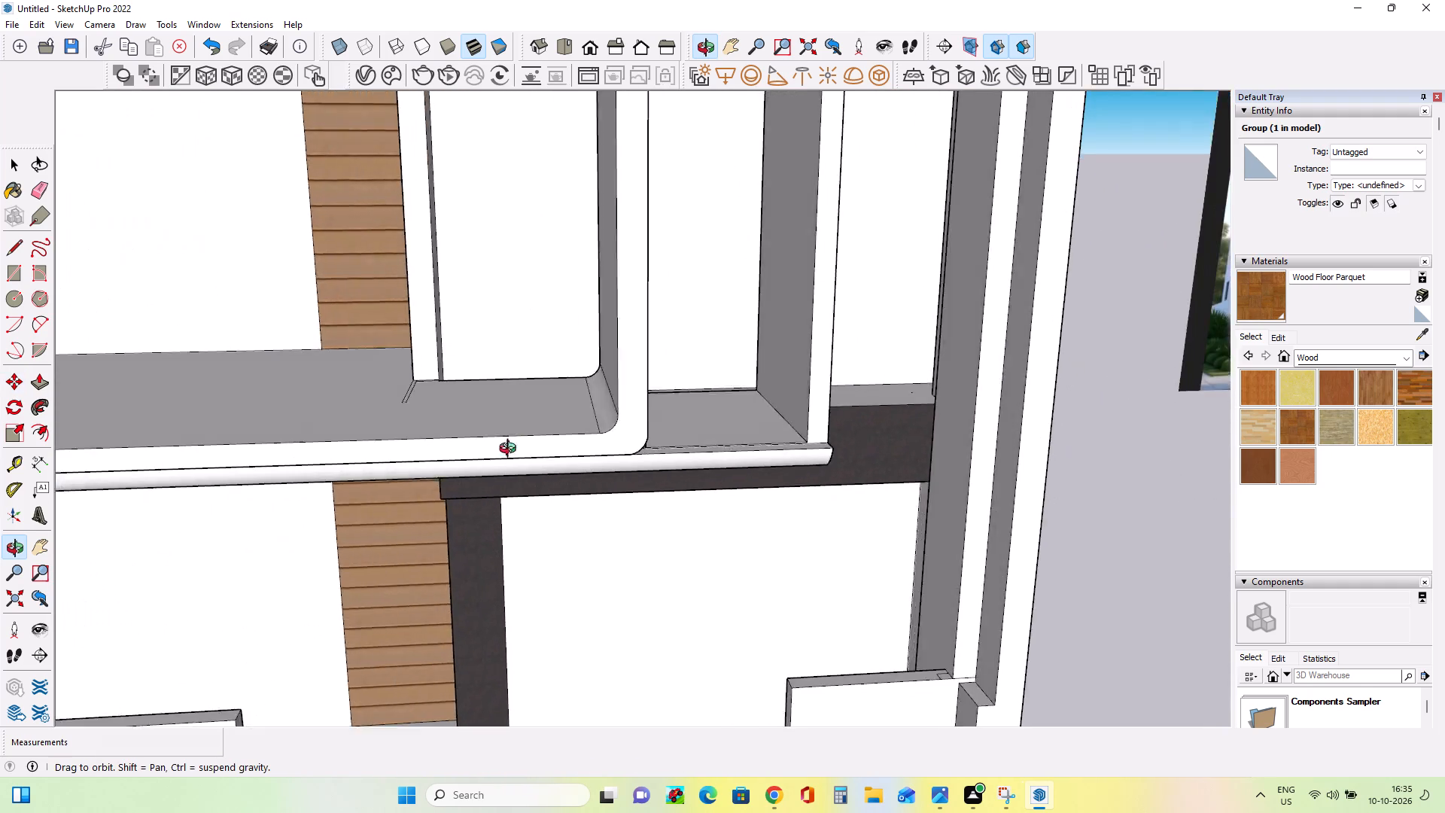
middle_click_drag(511, 450, 540, 474)
middle_click_drag(461, 373, 510, 568)
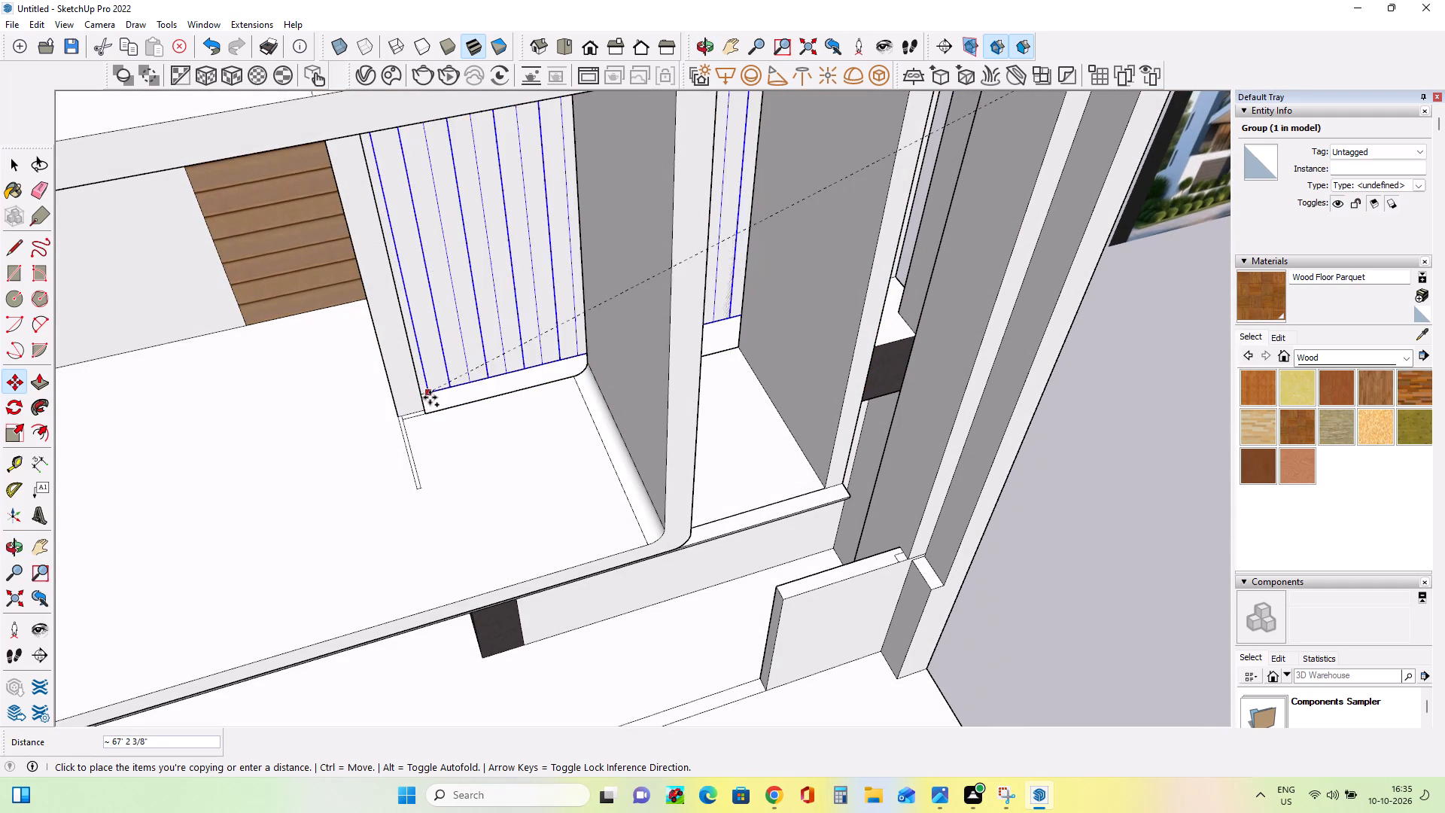
left_click(431, 408)
Erase the stray short lines on the balcony floor near the copied panel's lower corner.
middle_click_drag(472, 429, 385, 379)
scroll(440, 449, "down", 3)
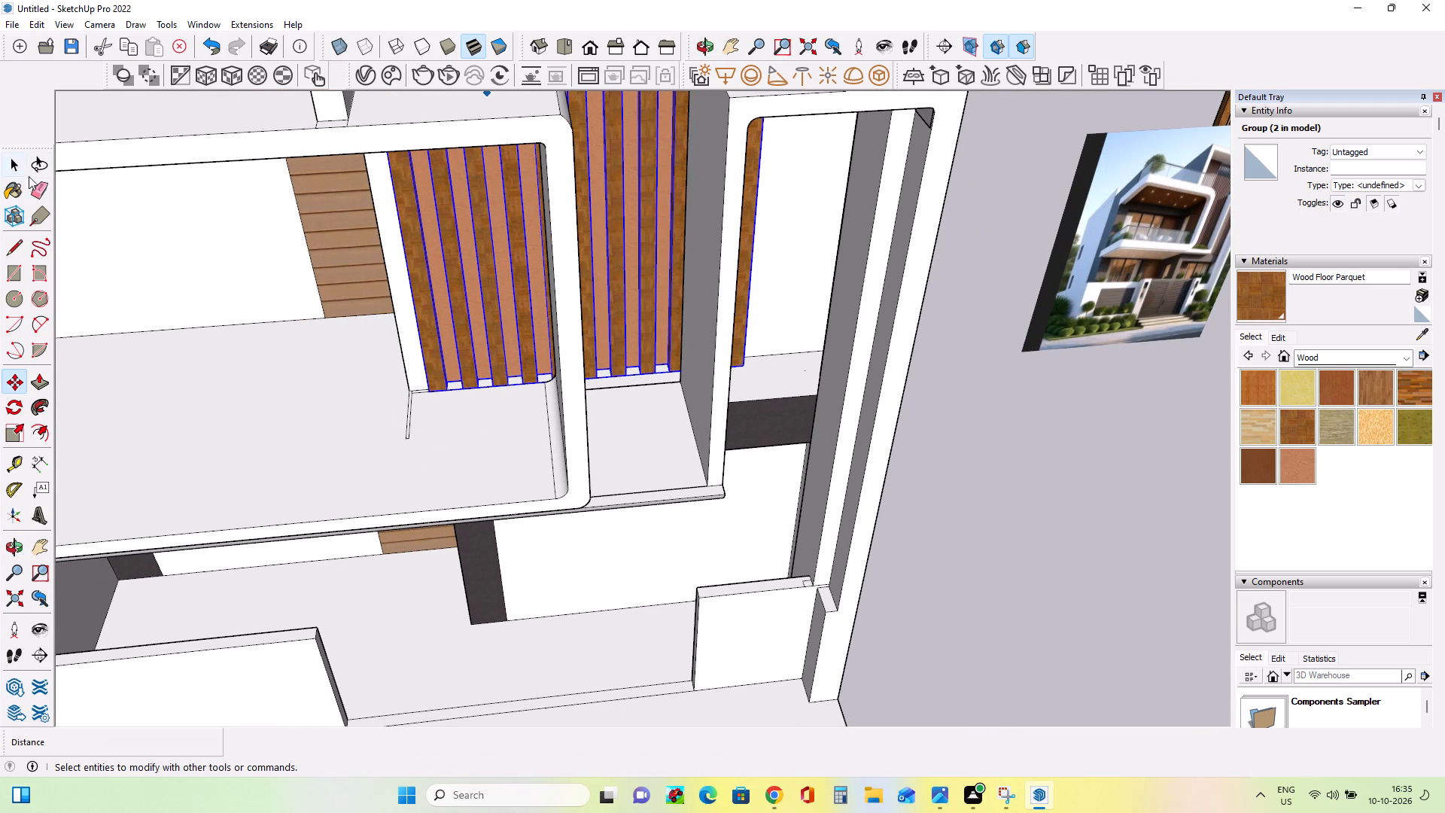
left_click(38, 187)
left_click(409, 406)
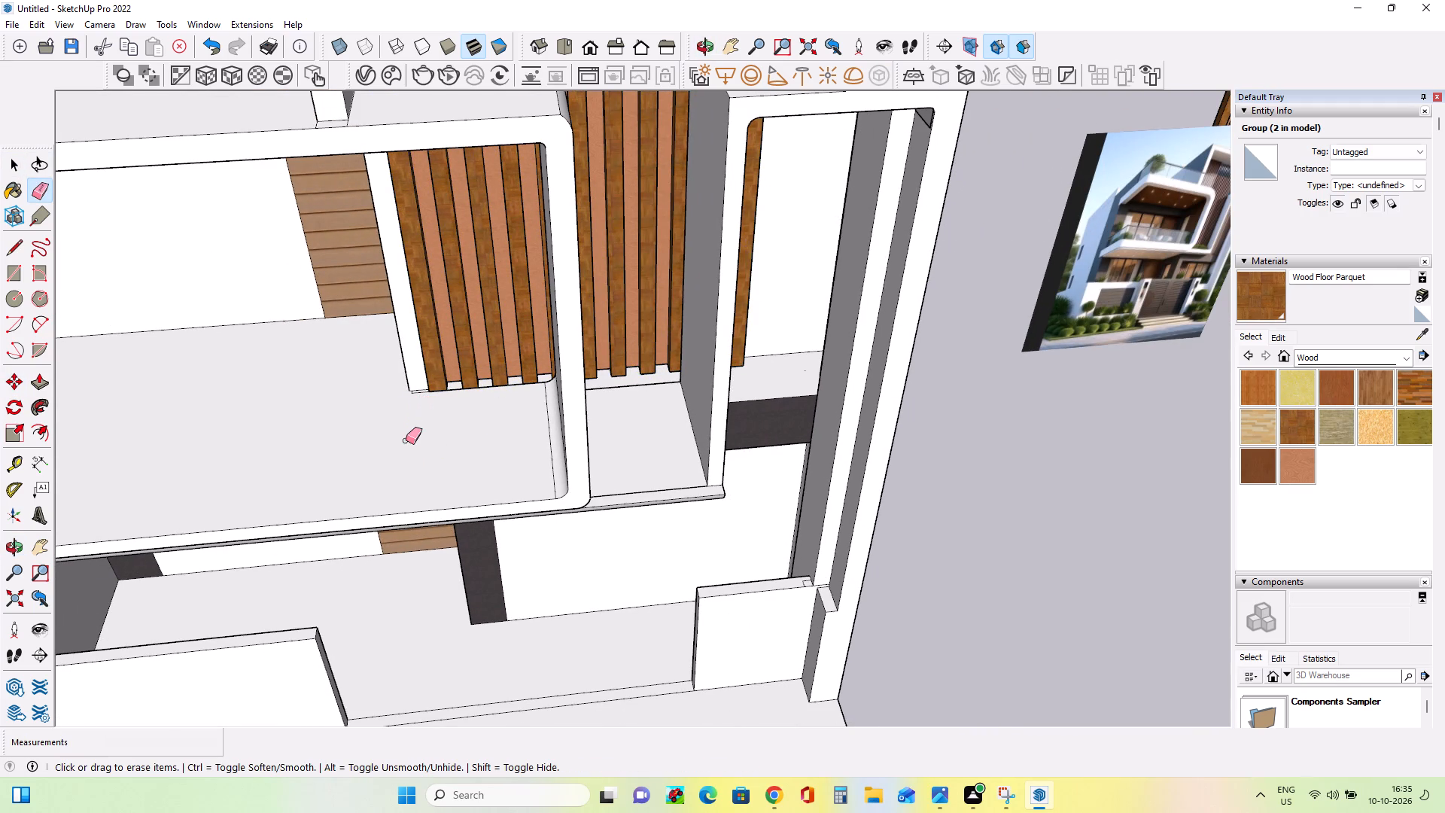
left_click(406, 440)
Scale the copied slat panel's height to about 0.71 so its top fits under the upper frame's roof slab.
middle_click_drag(468, 444, 220, 357)
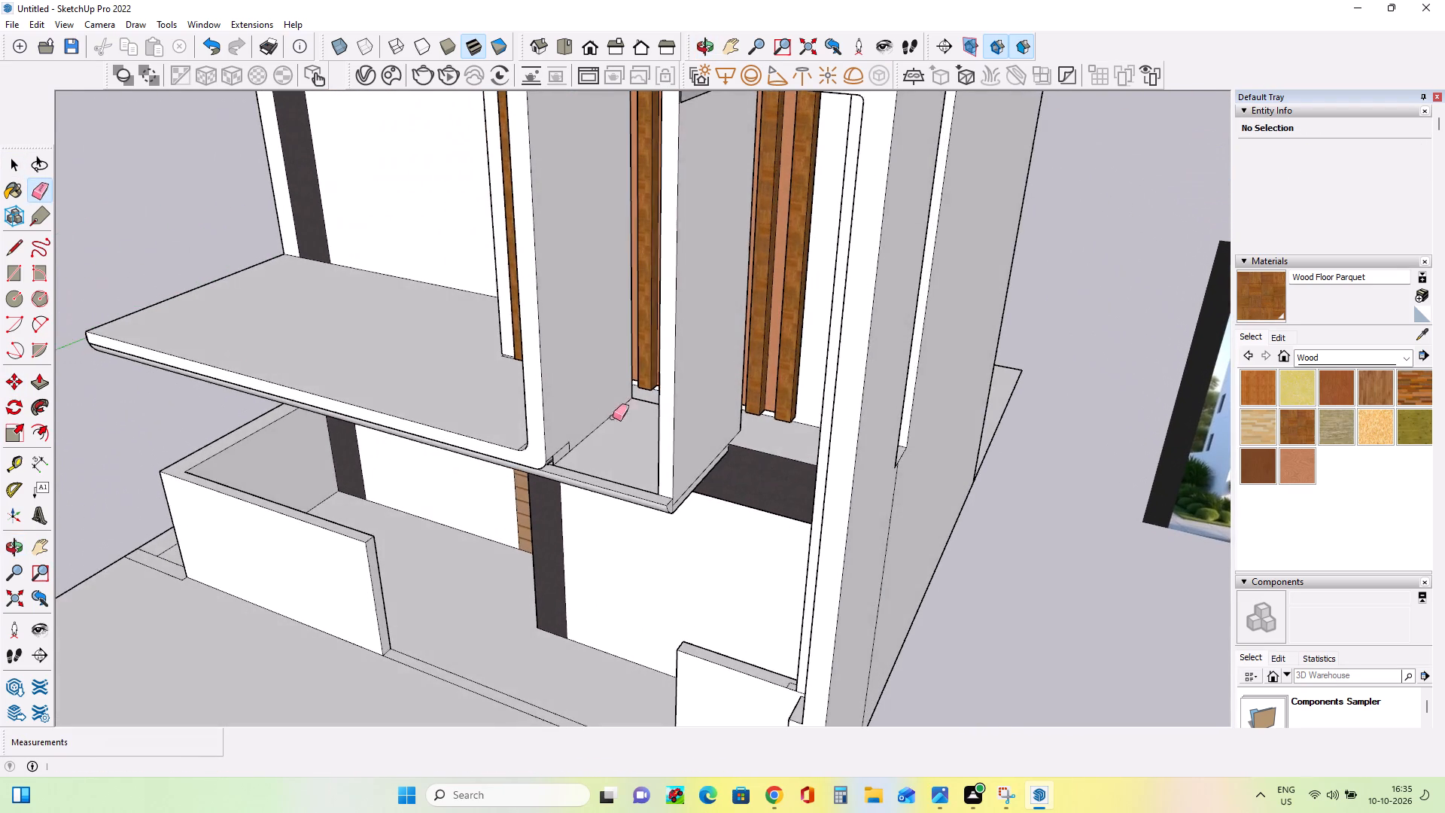
middle_click_drag(675, 399, 783, 437)
scroll(783, 437, "down", 9)
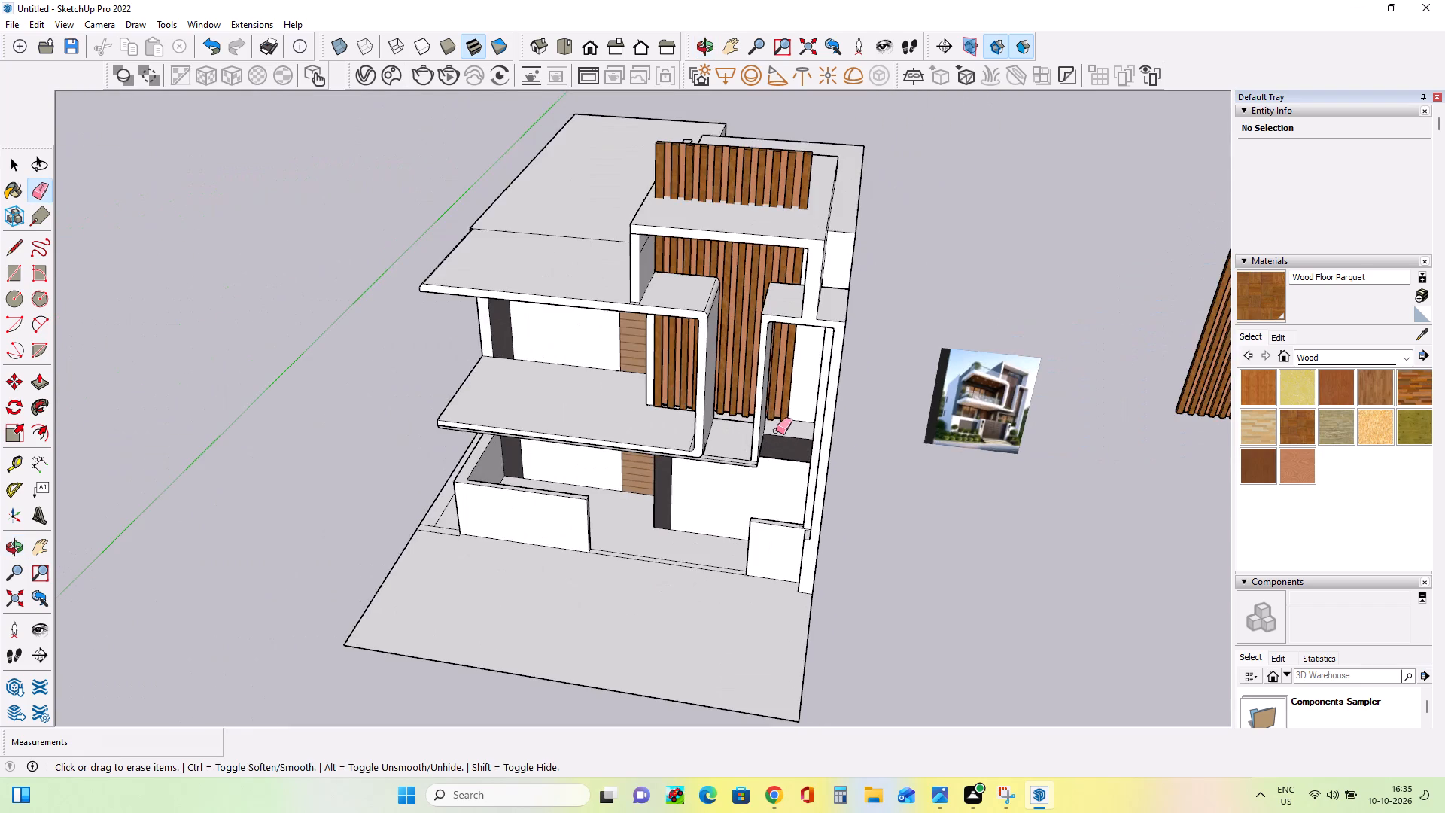
middle_click_drag(828, 445, 780, 361)
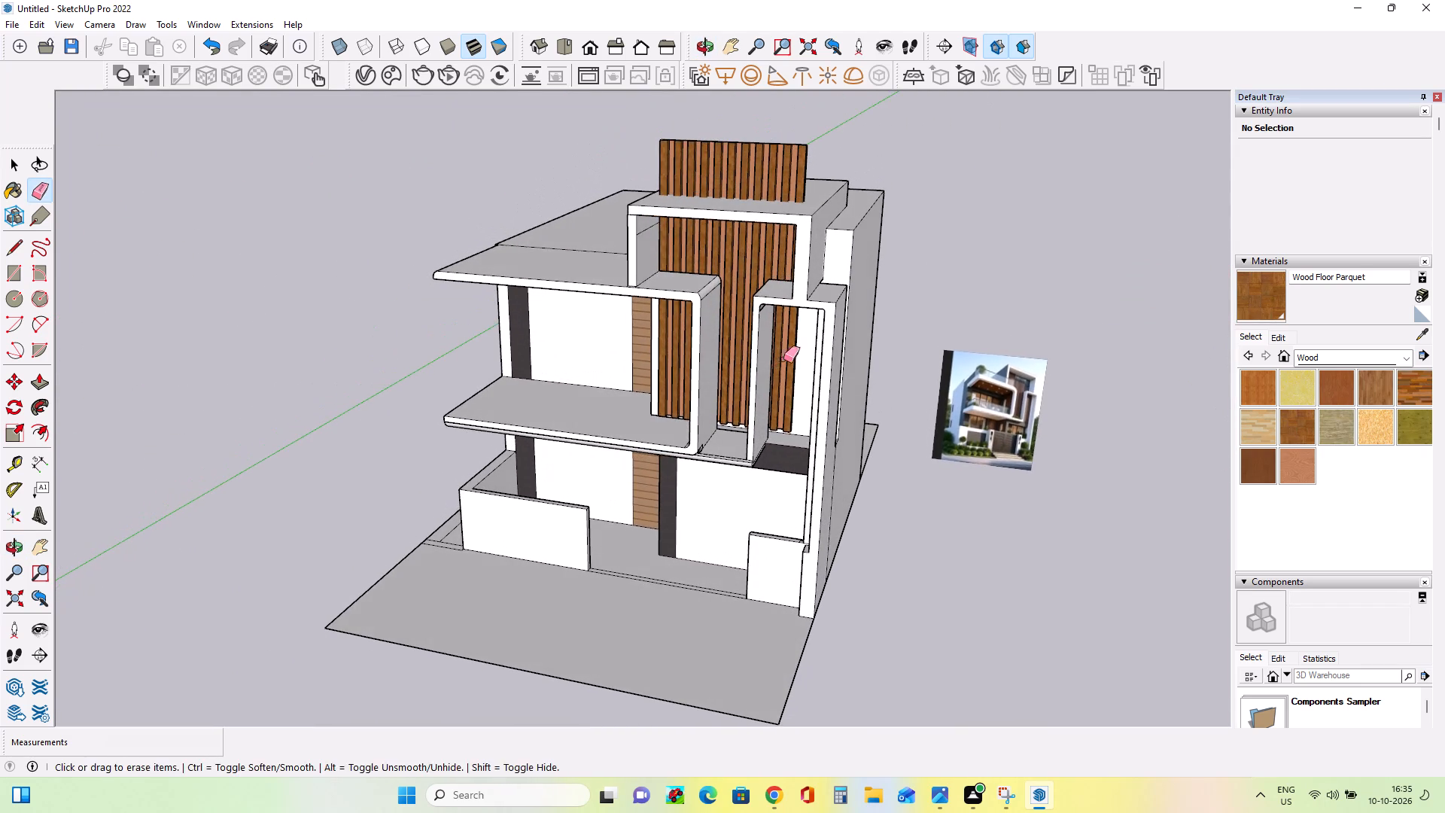
middle_click_drag(784, 359, 872, 369)
scroll(746, 373, "up", 5)
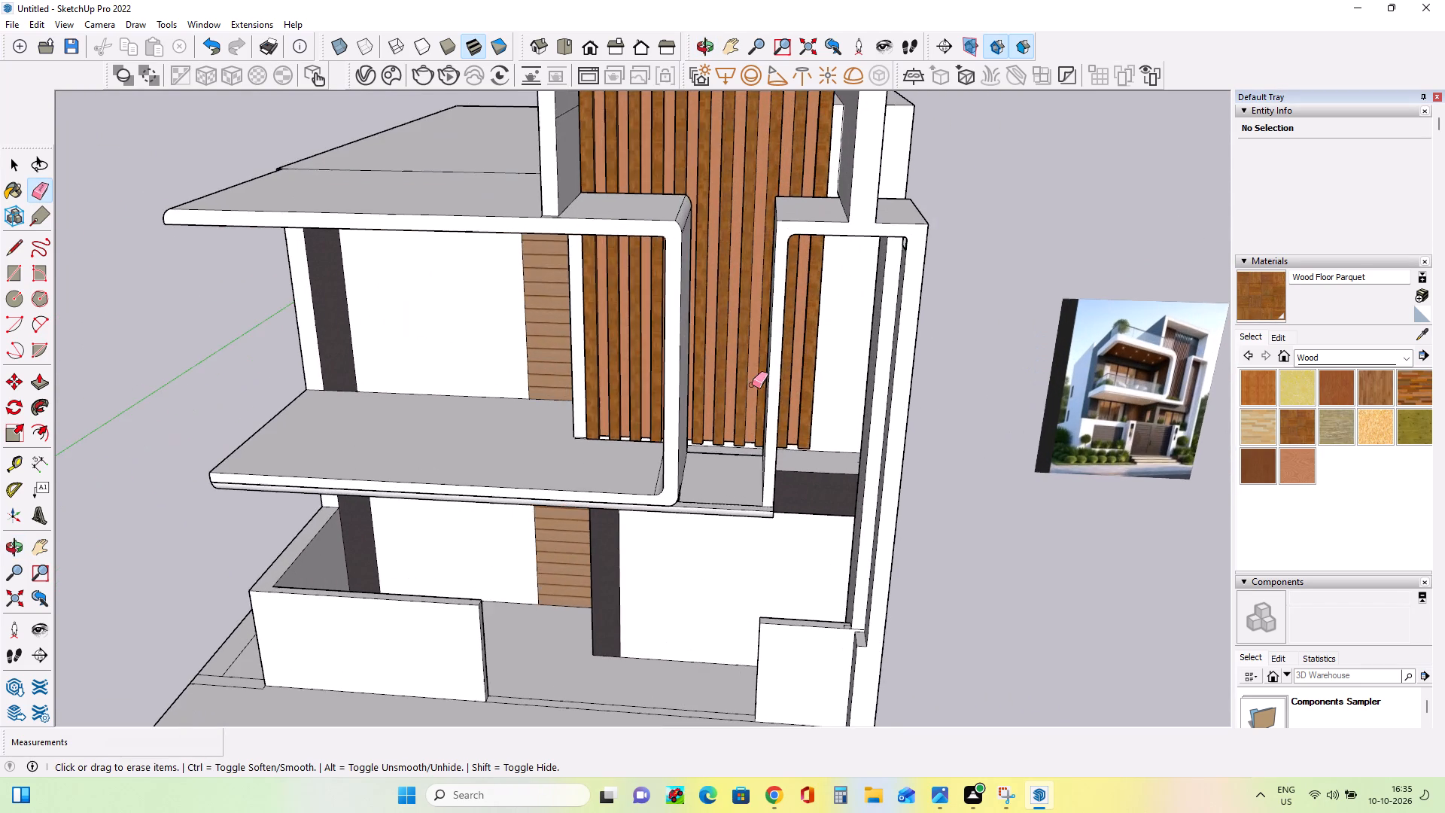
middle_click_drag(749, 393, 681, 440)
scroll(732, 252, "down", 8)
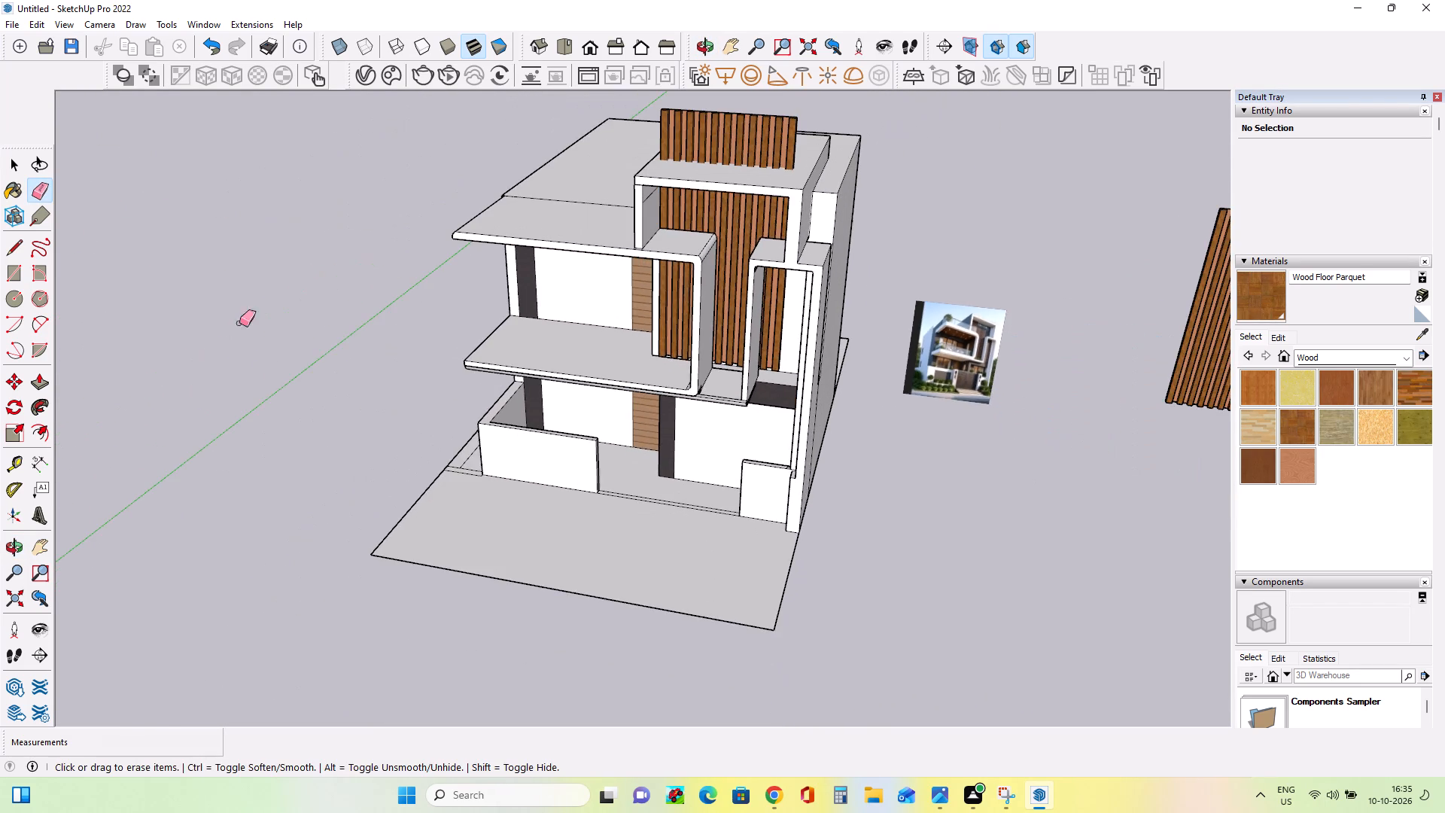
left_click(5, 430)
middle_click_drag(739, 395, 572, 440)
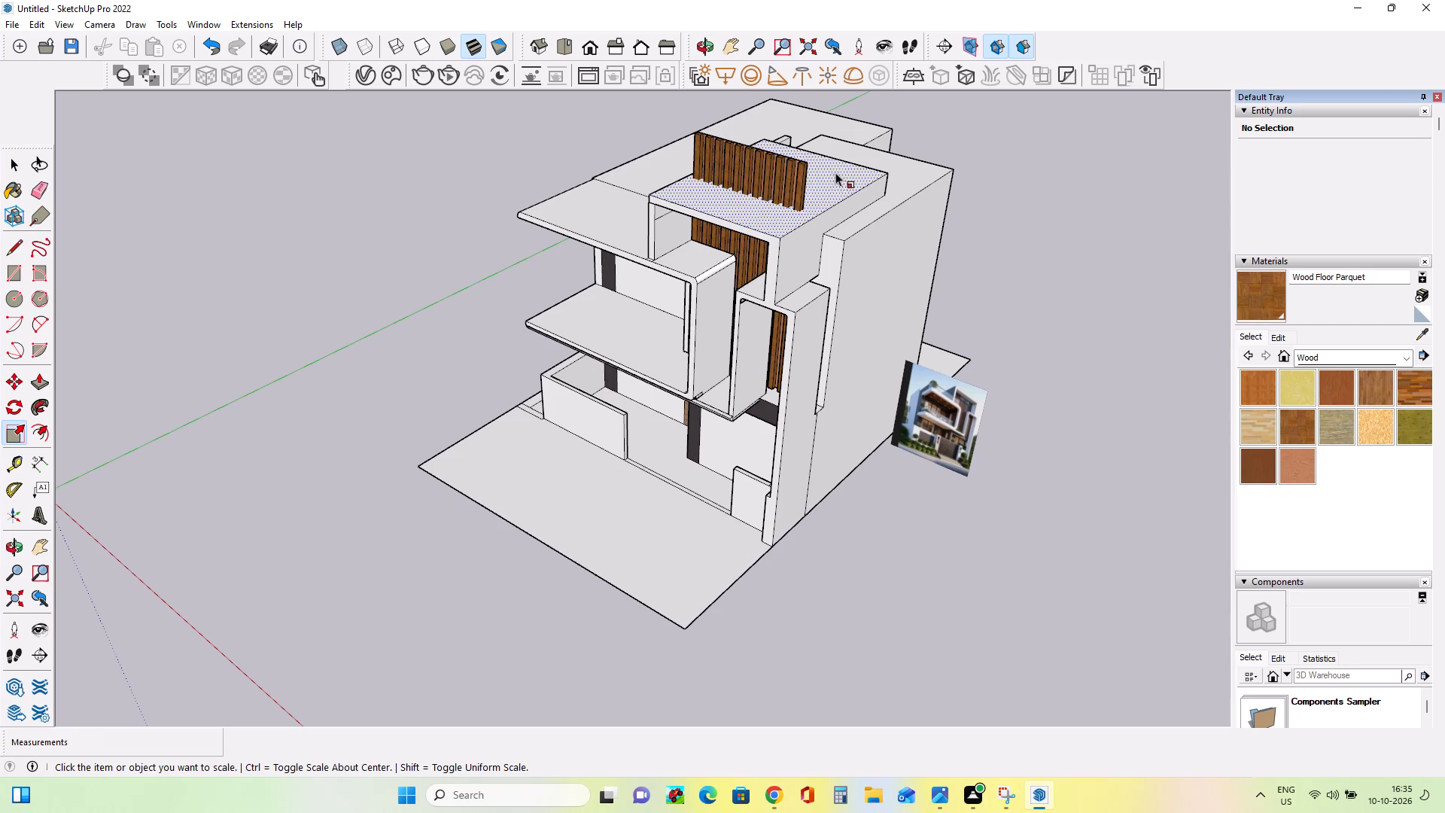
left_click(788, 172)
scroll(759, 142, "up", 12)
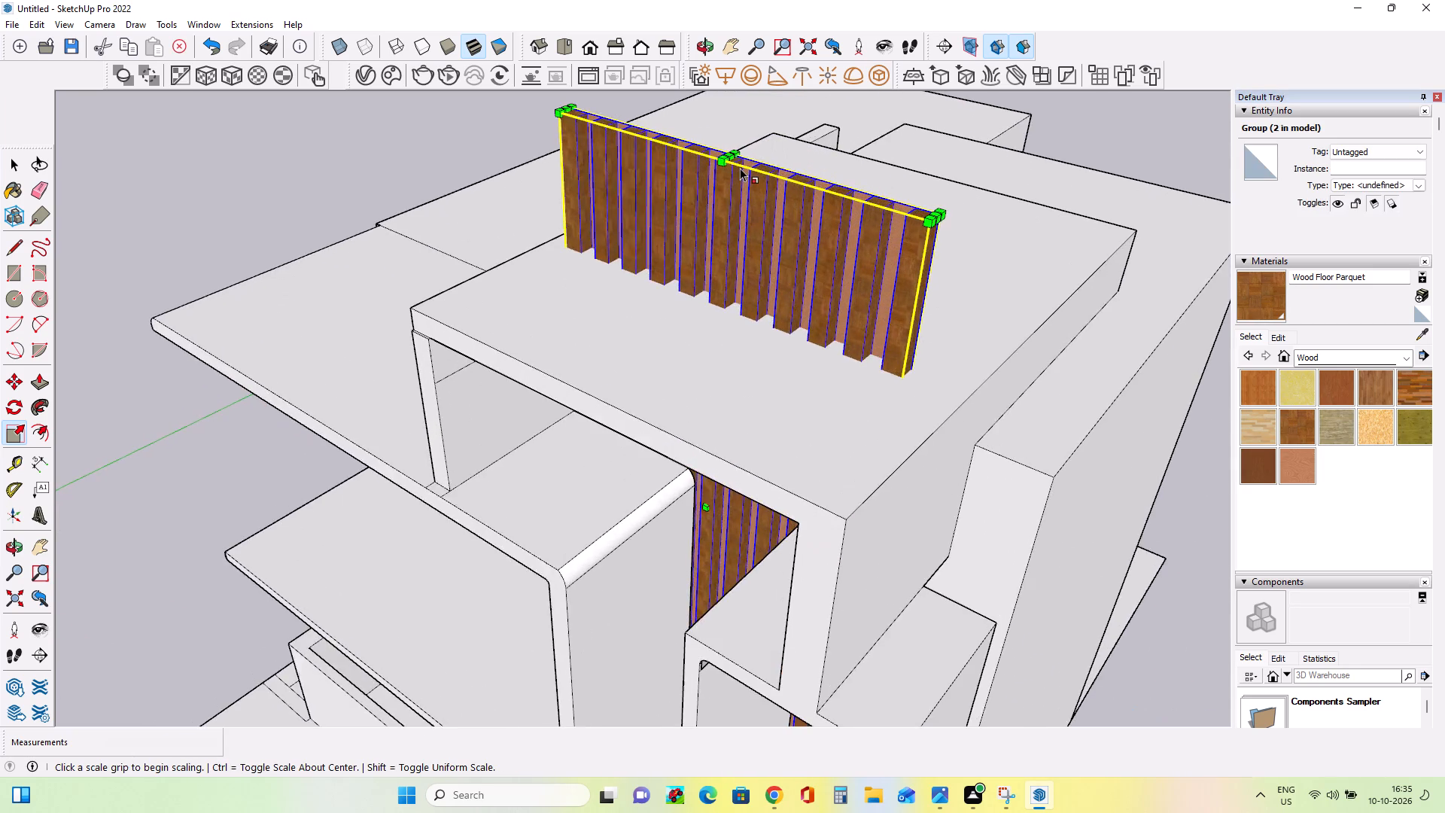
middle_click_drag(743, 187, 714, 227)
left_click(707, 199)
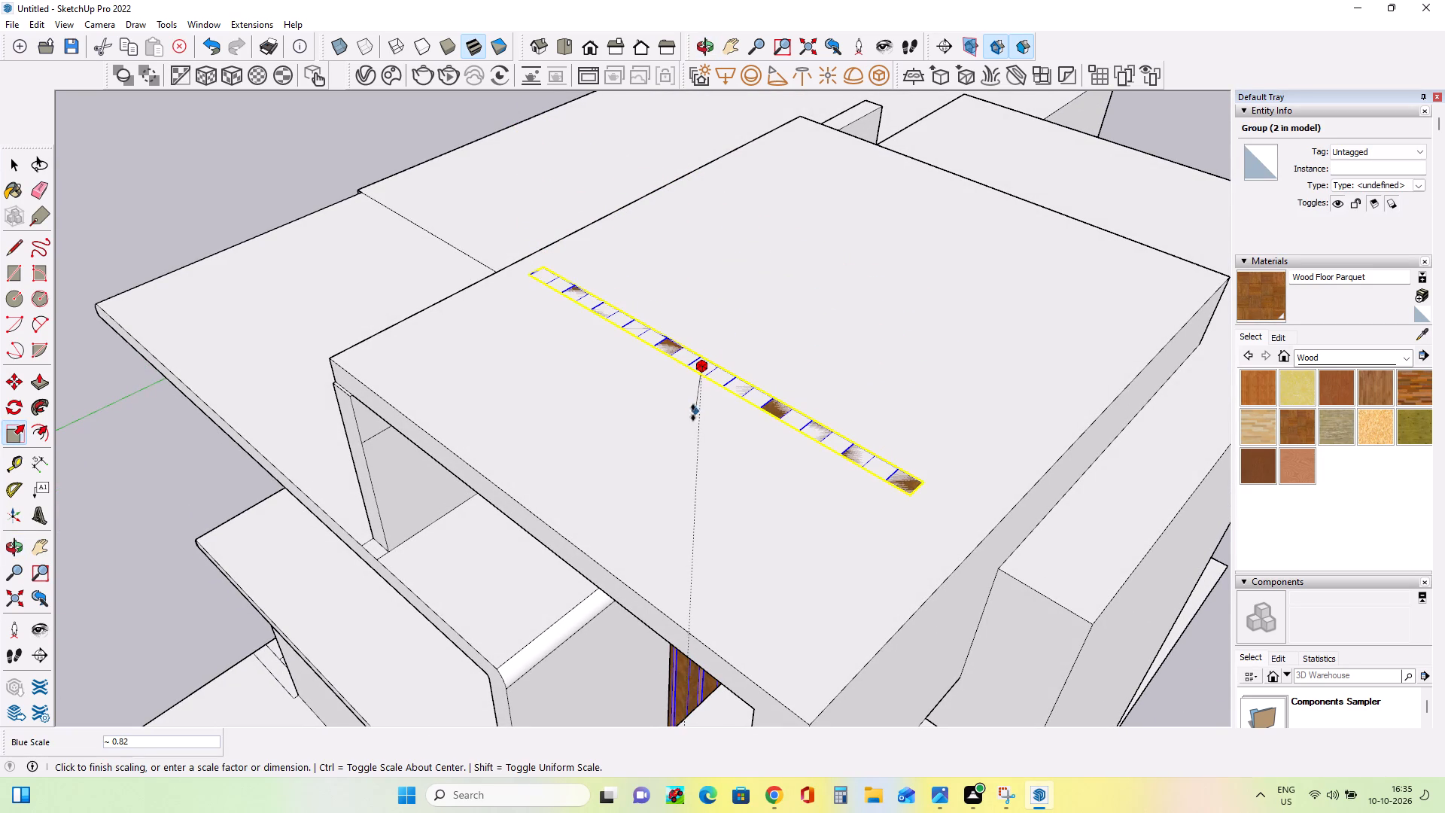
middle_click_drag(582, 583, 759, 292)
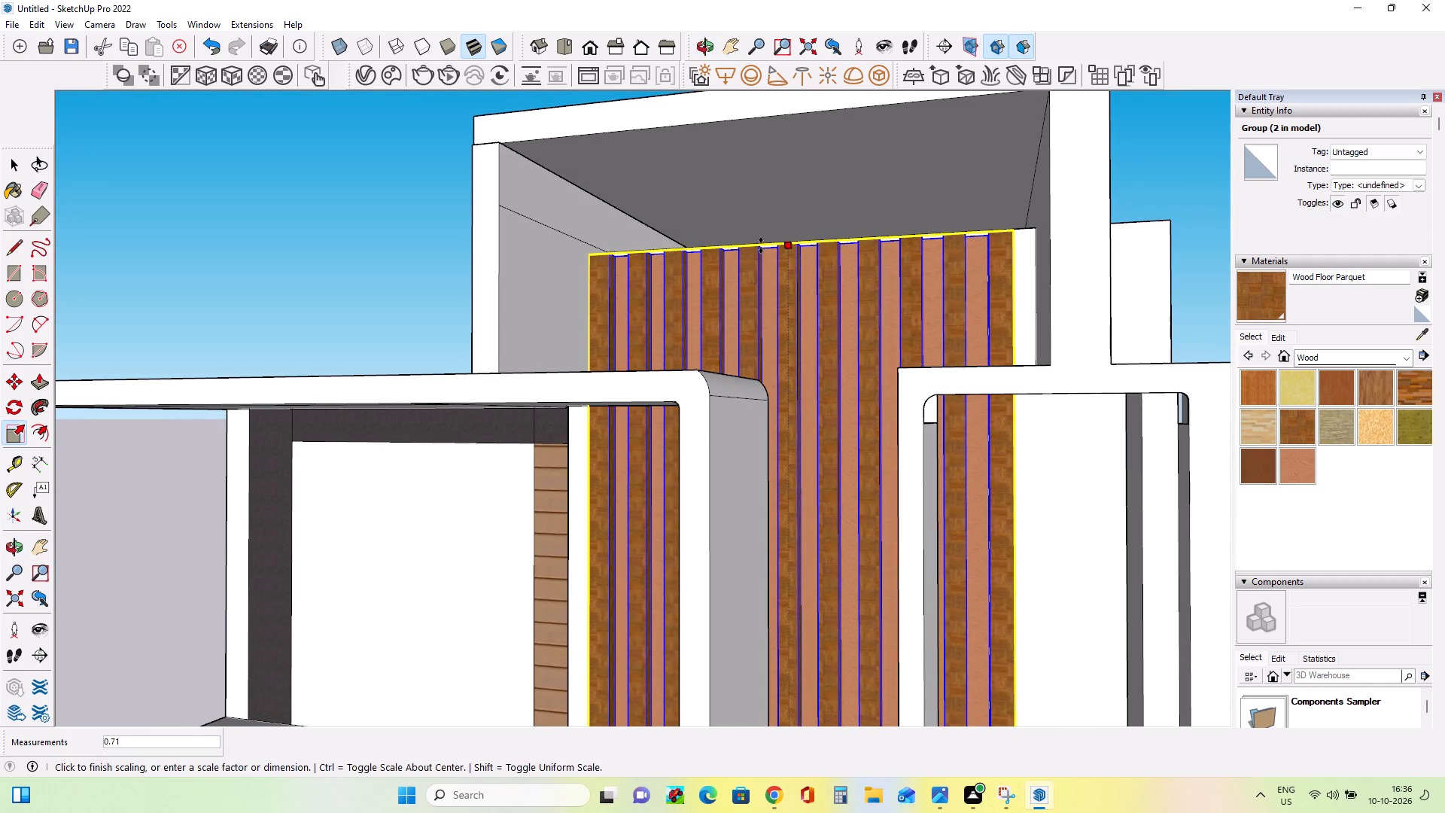
left_click(761, 245)
Scale the copied slat panel's width along the red axis so it reaches the far edge of the recessed wall.
middle_click_drag(774, 381, 653, 274)
middle_click_drag(1114, 513, 1029, 515)
scroll(1029, 515, "down", 9)
middle_click_drag(1063, 562, 1304, 655)
scroll(980, 547, "up", 3)
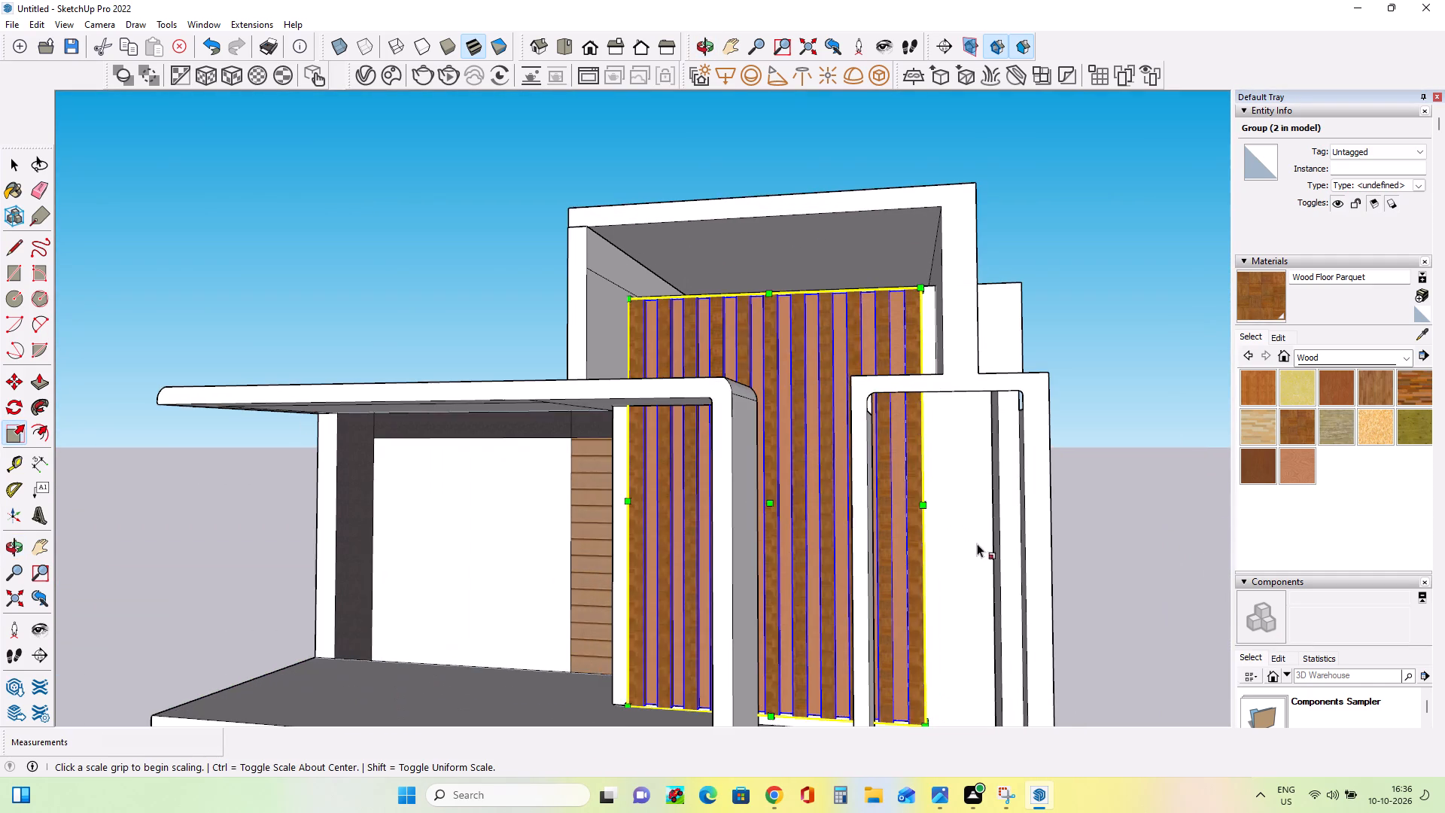
scroll(977, 544, "up", 5)
middle_click_drag(951, 517, 850, 516)
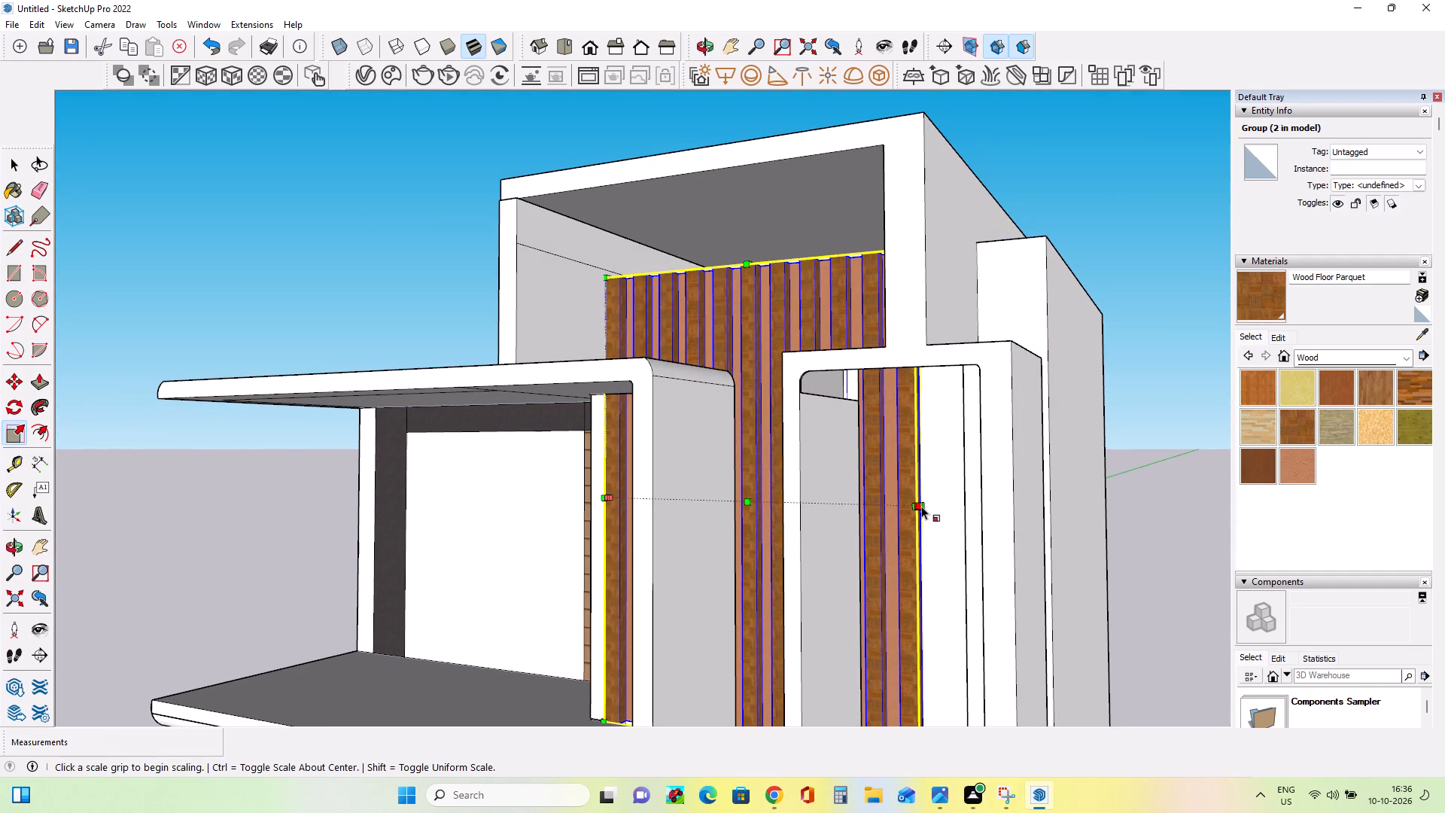
left_click(926, 503)
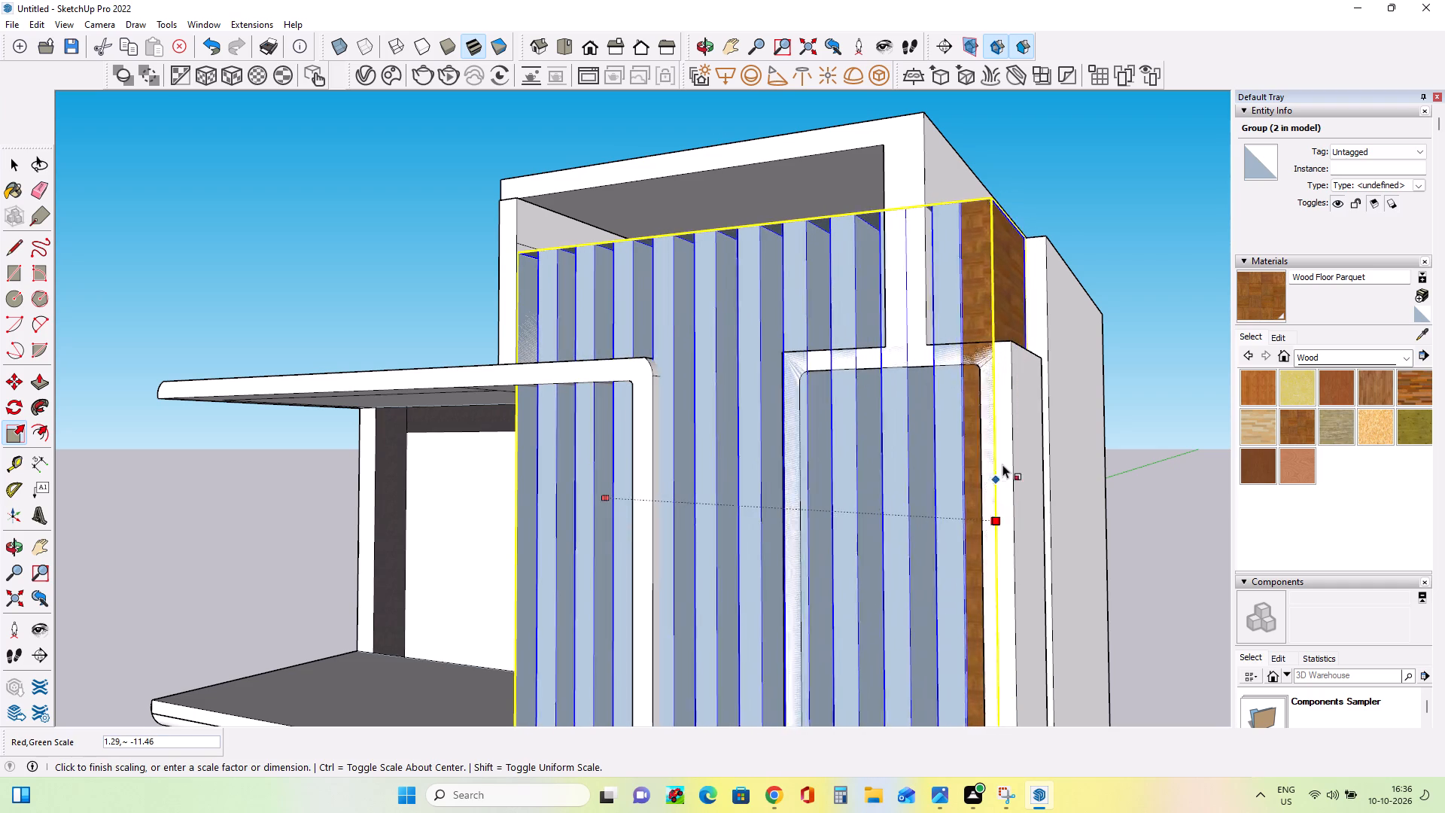
key("Escape")
middle_click_drag(993, 489, 898, 535)
scroll(899, 560, "up", 7)
middle_click_drag(914, 526, 869, 547)
scroll(815, 528, "up", 5)
middle_click_drag(870, 556, 961, 567)
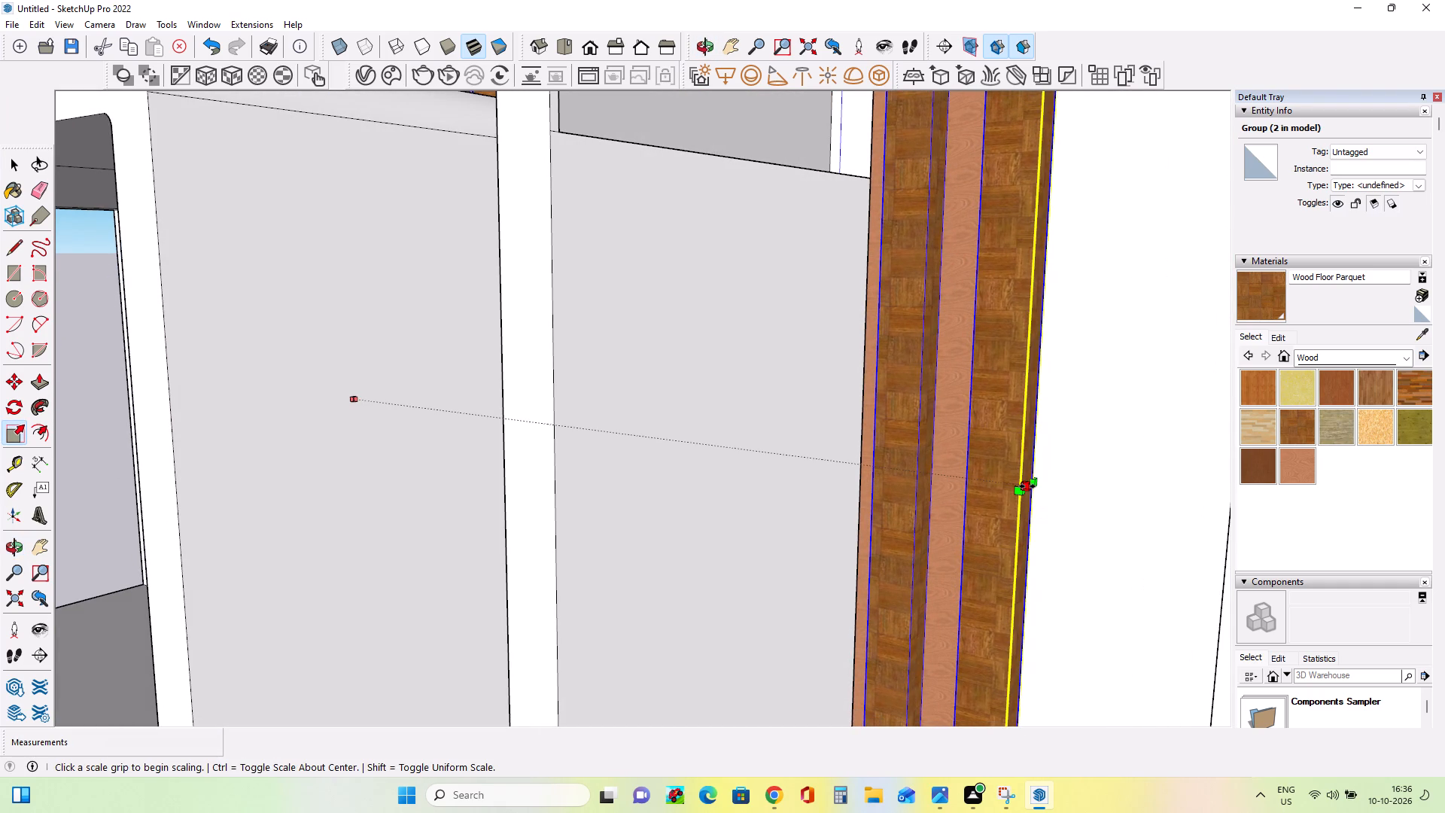
left_click(1027, 486)
scroll(1134, 507, "down", 10)
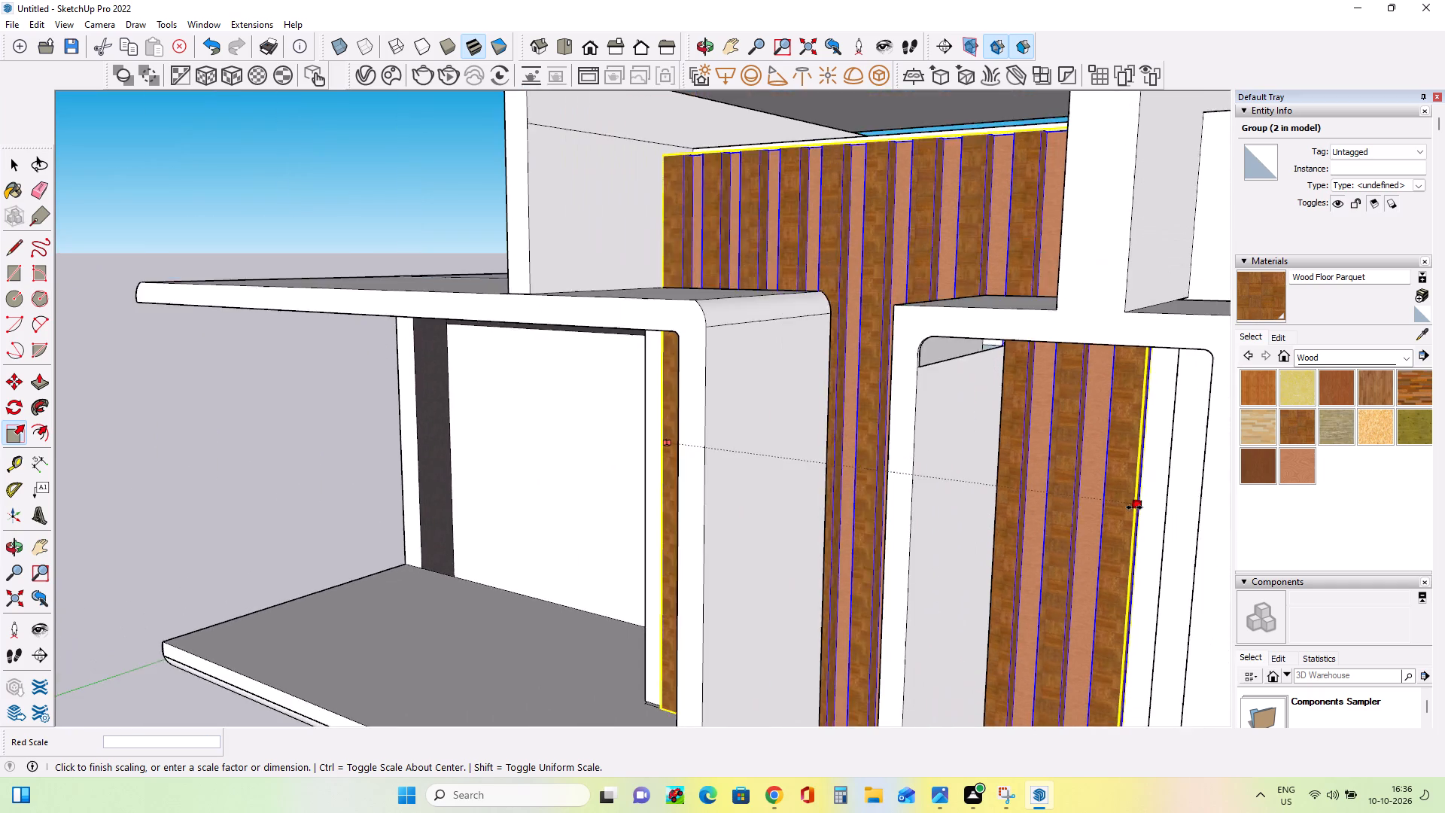
scroll(1134, 507, "down", 4)
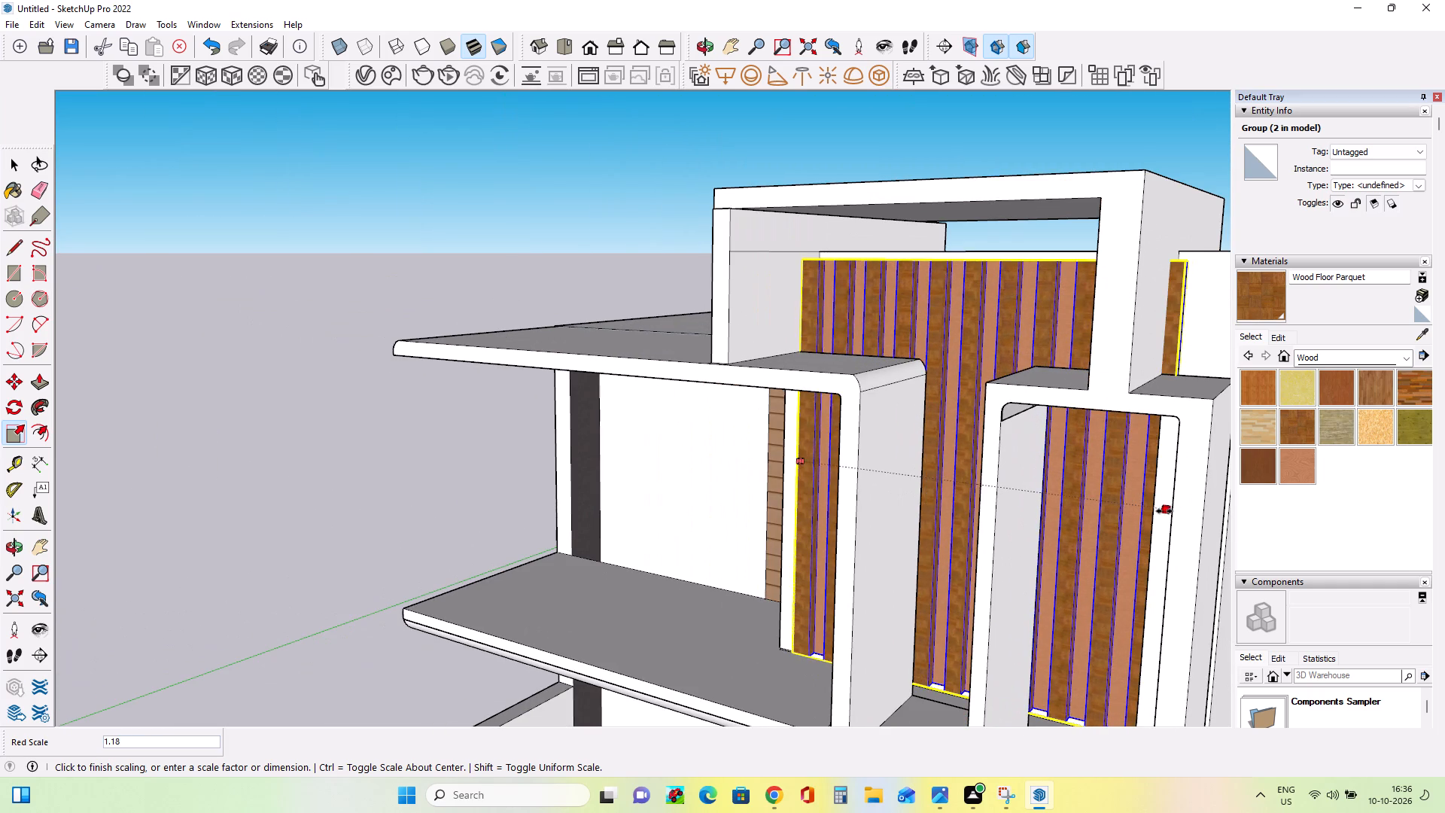
left_click(1145, 511)
Move the slat panel copy straight down about 10 1/4" by its lower corner to the recessed wall's base, and deselect it.
middle_click_drag(1066, 590, 1206, 563)
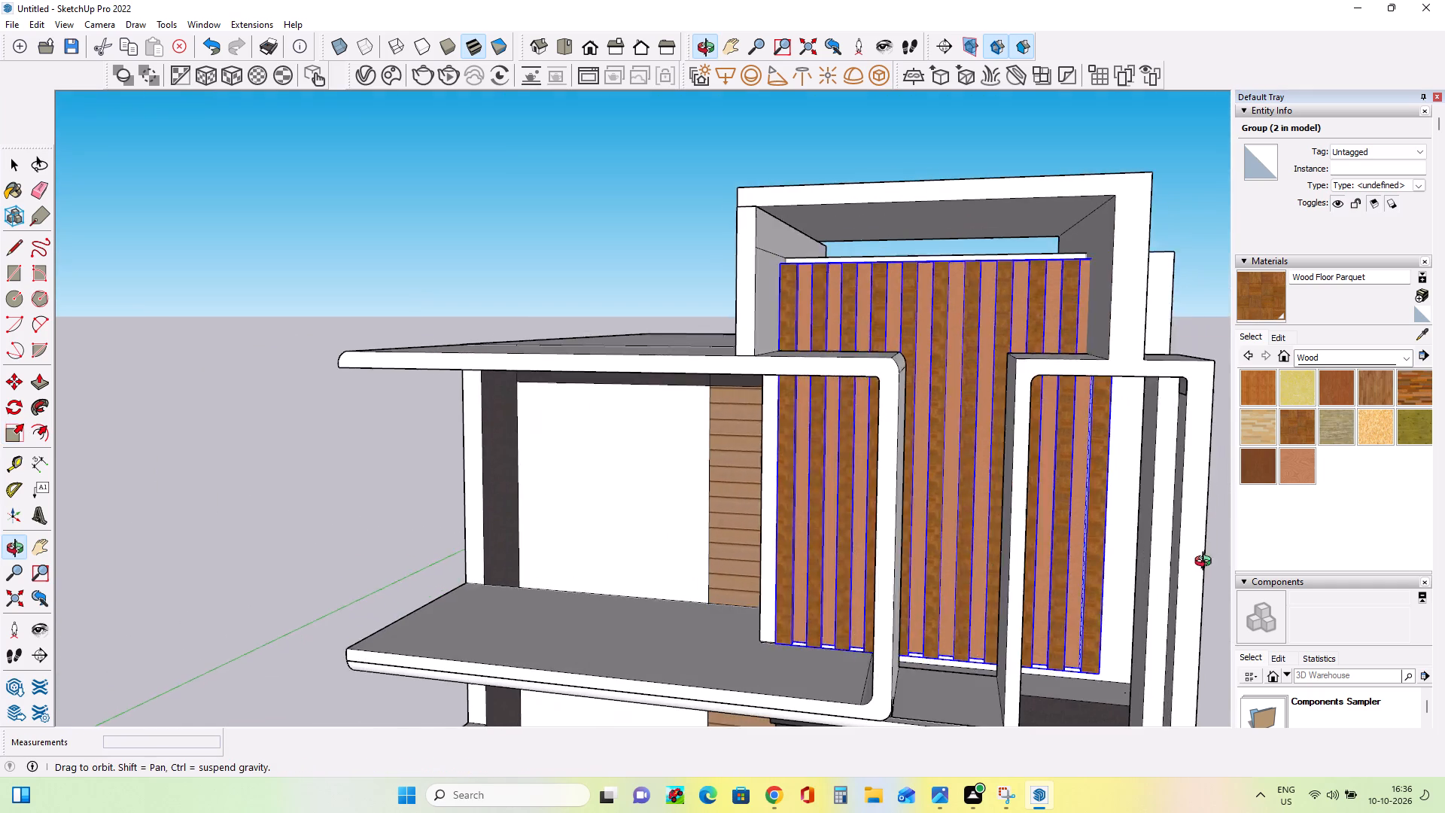
middle_click_drag(1206, 563, 1212, 553)
middle_click_drag(1174, 554, 1177, 583)
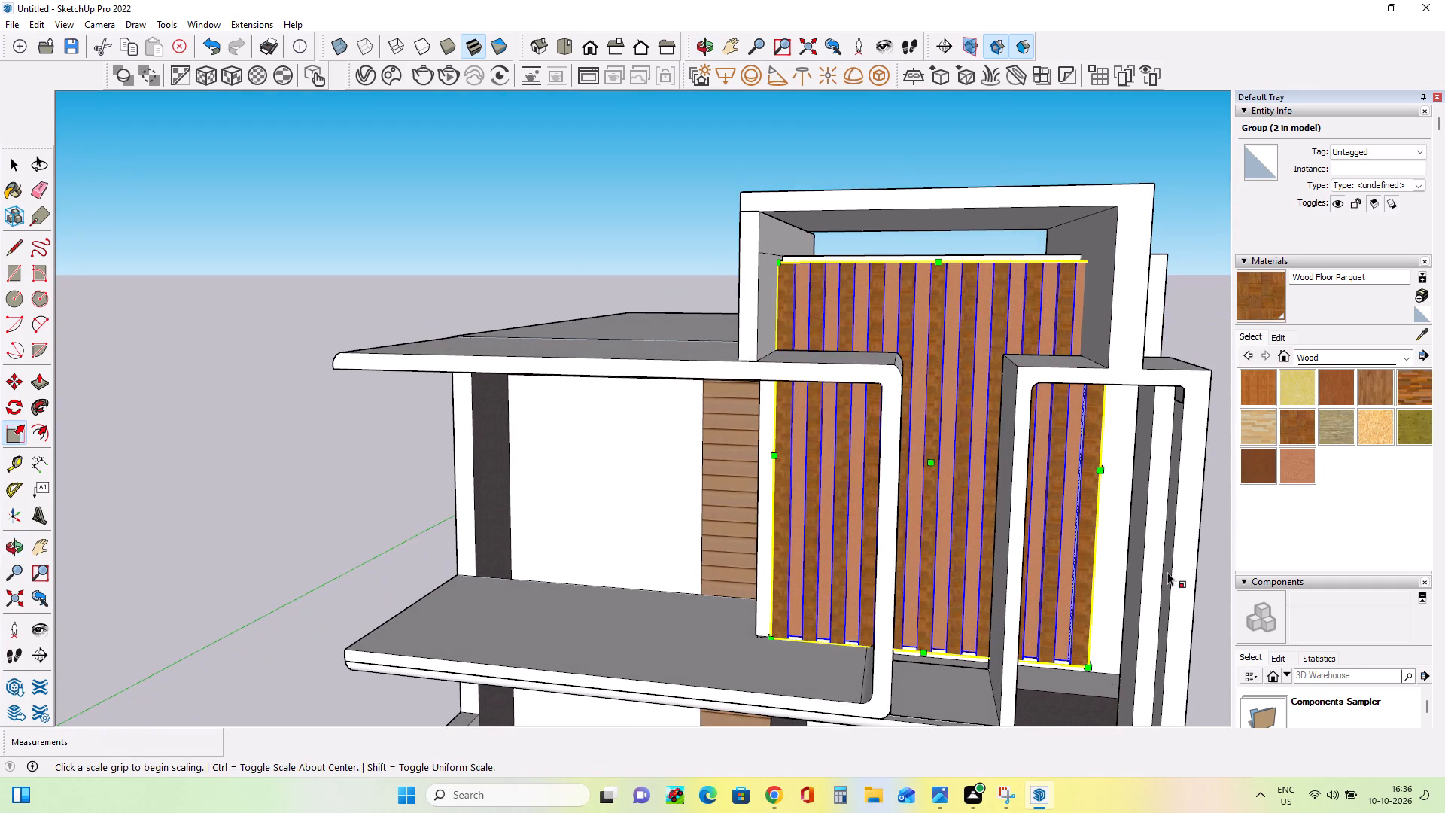
middle_click_drag(1132, 602, 1075, 644)
scroll(1043, 690, "up", 4)
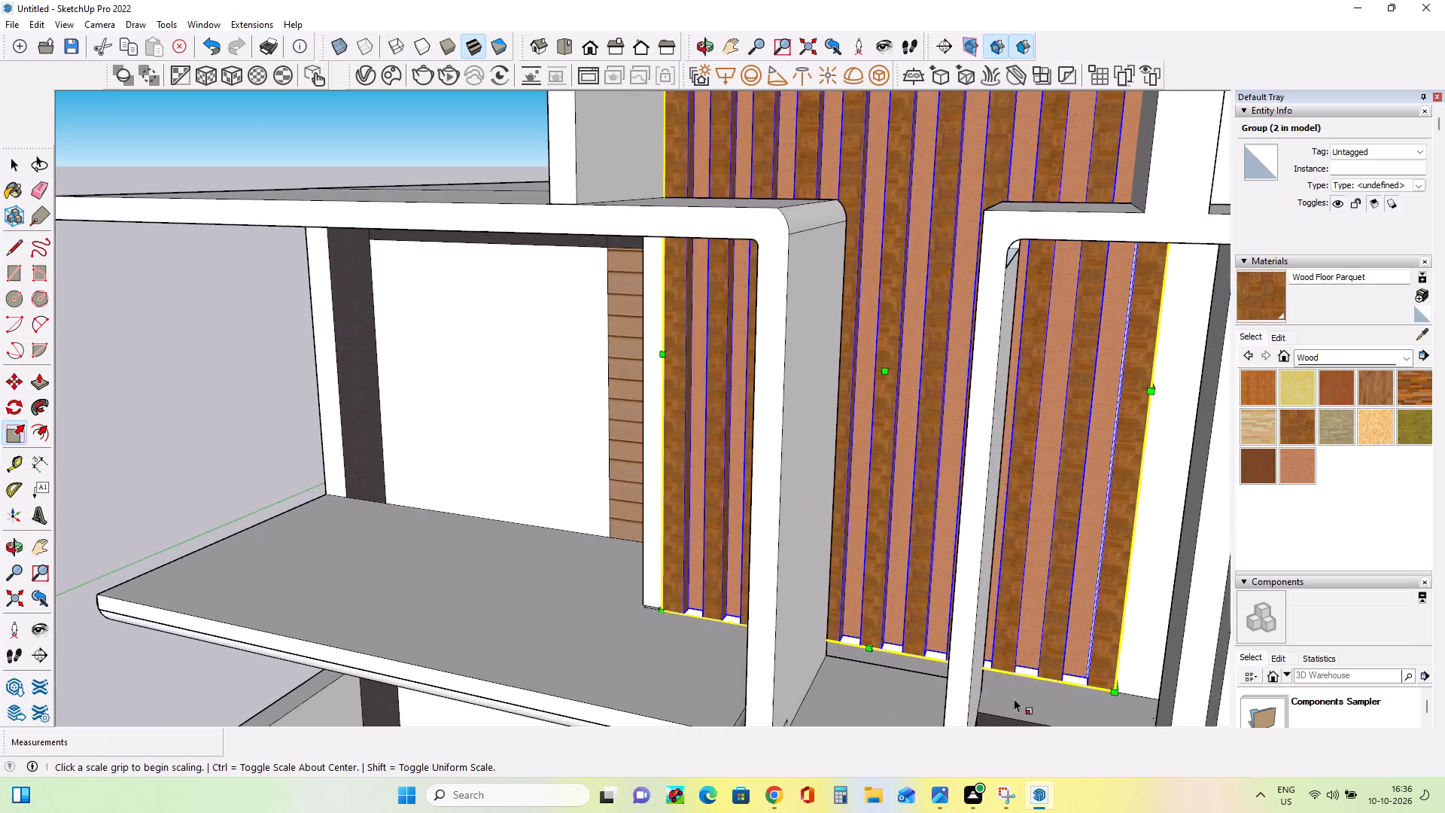
middle_click_drag(1013, 703, 1093, 708)
middle_click_drag(1096, 659, 1053, 645)
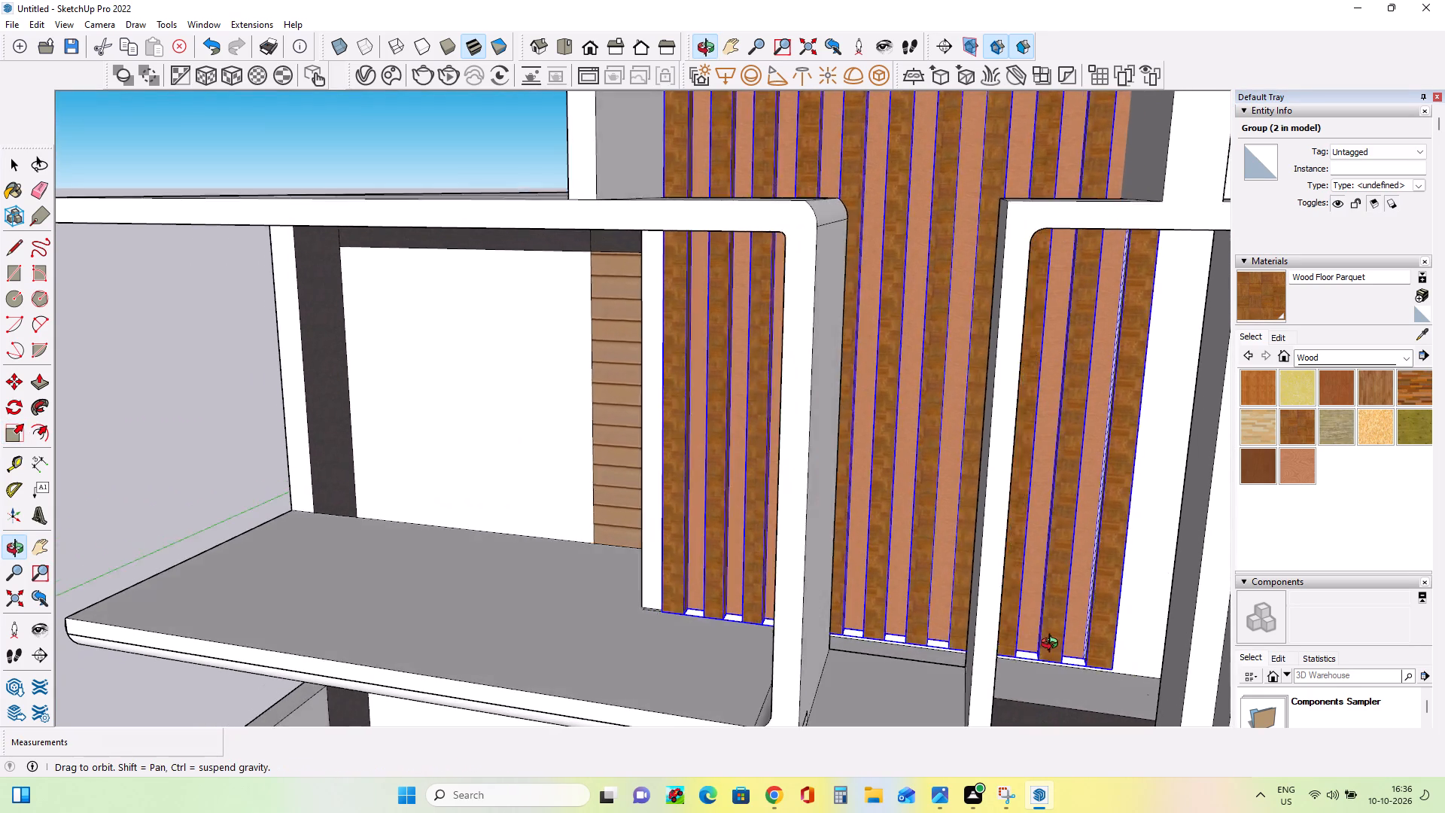
middle_click_drag(1053, 645, 961, 616)
scroll(974, 626, "down", 8)
middle_click_drag(992, 643, 1142, 673)
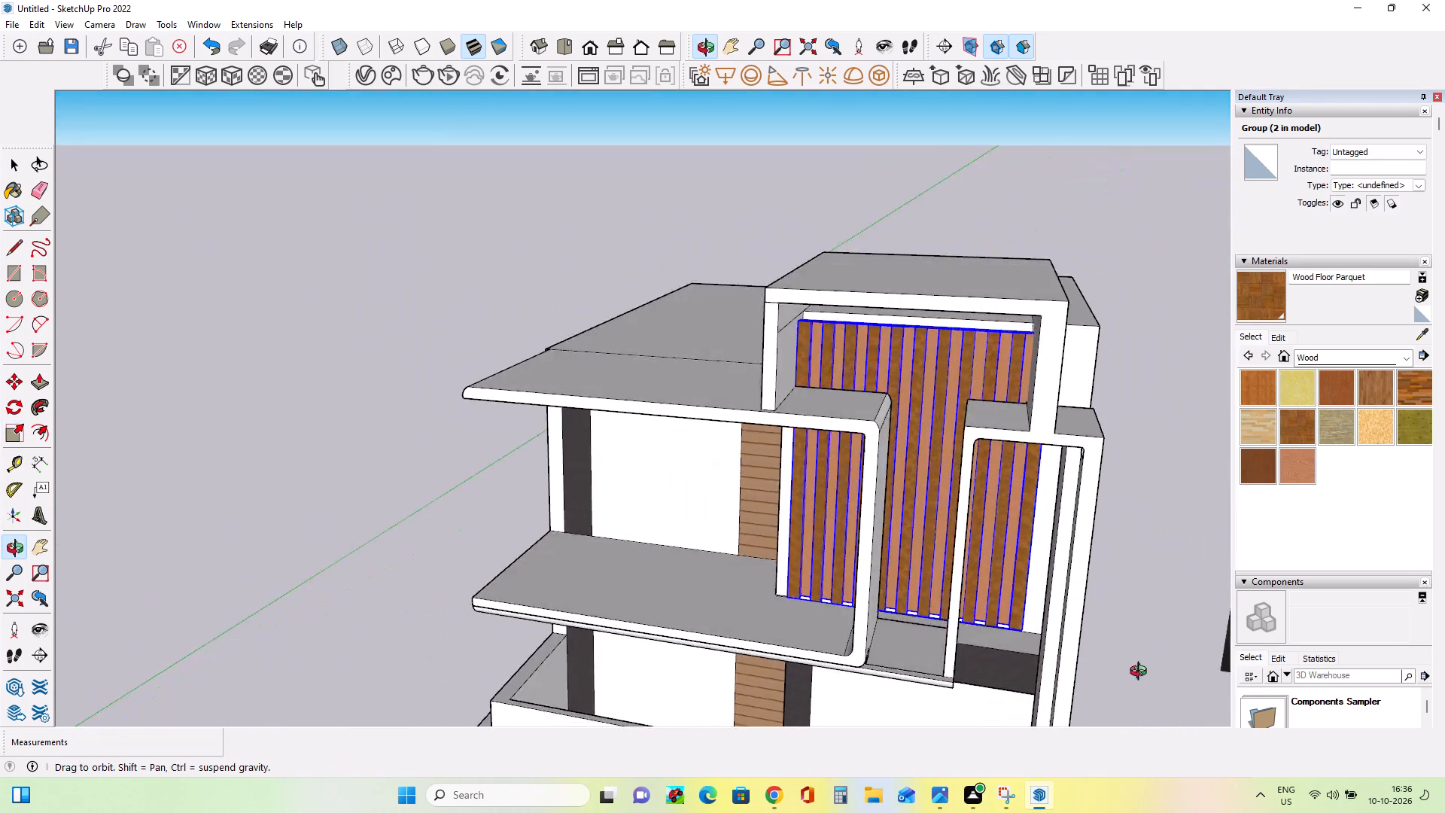
middle_click_drag(1142, 673, 1174, 653)
middle_click_drag(1133, 596, 1062, 551)
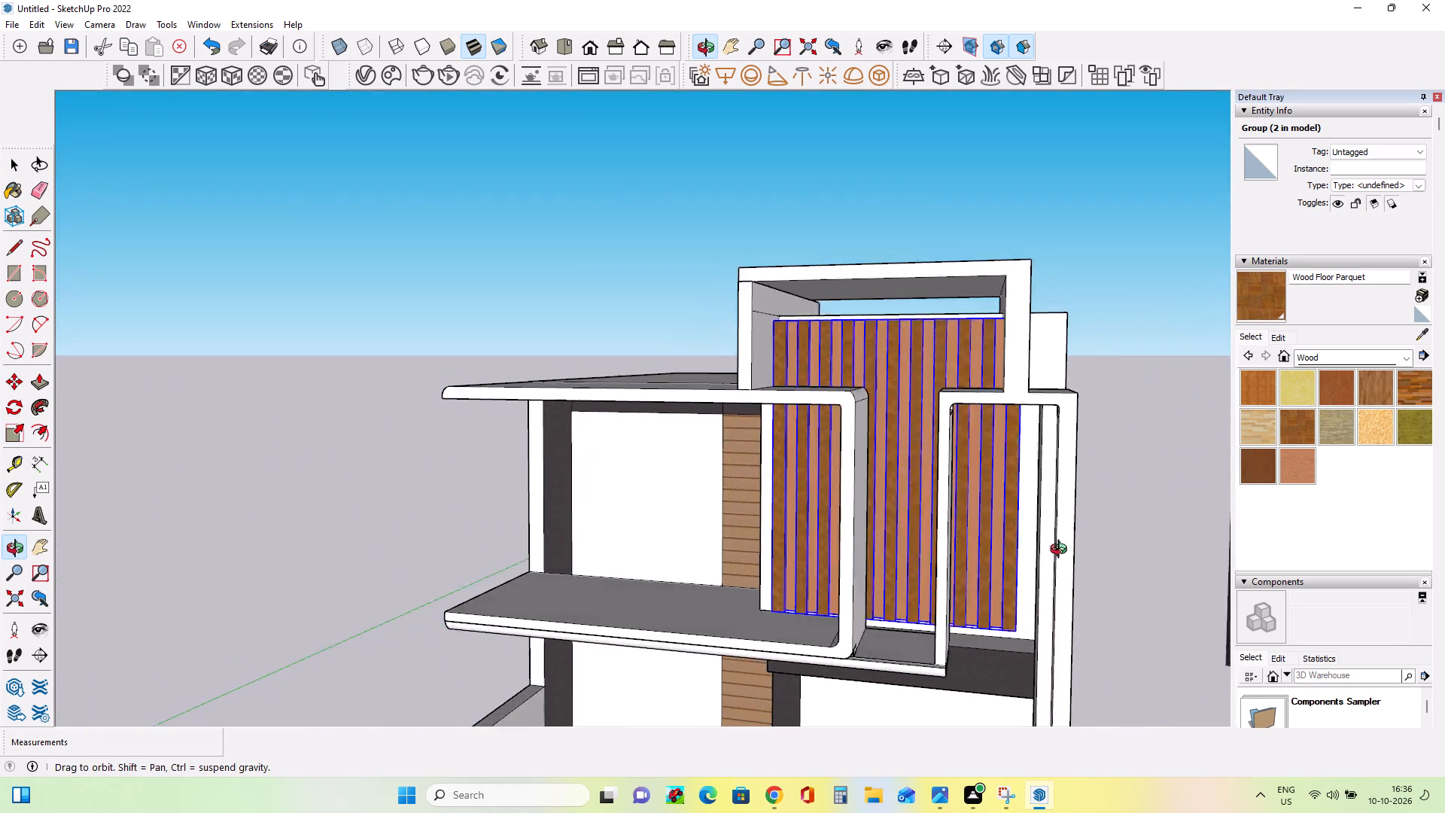
middle_click_drag(1062, 551, 1067, 565)
scroll(1009, 612, "up", 3)
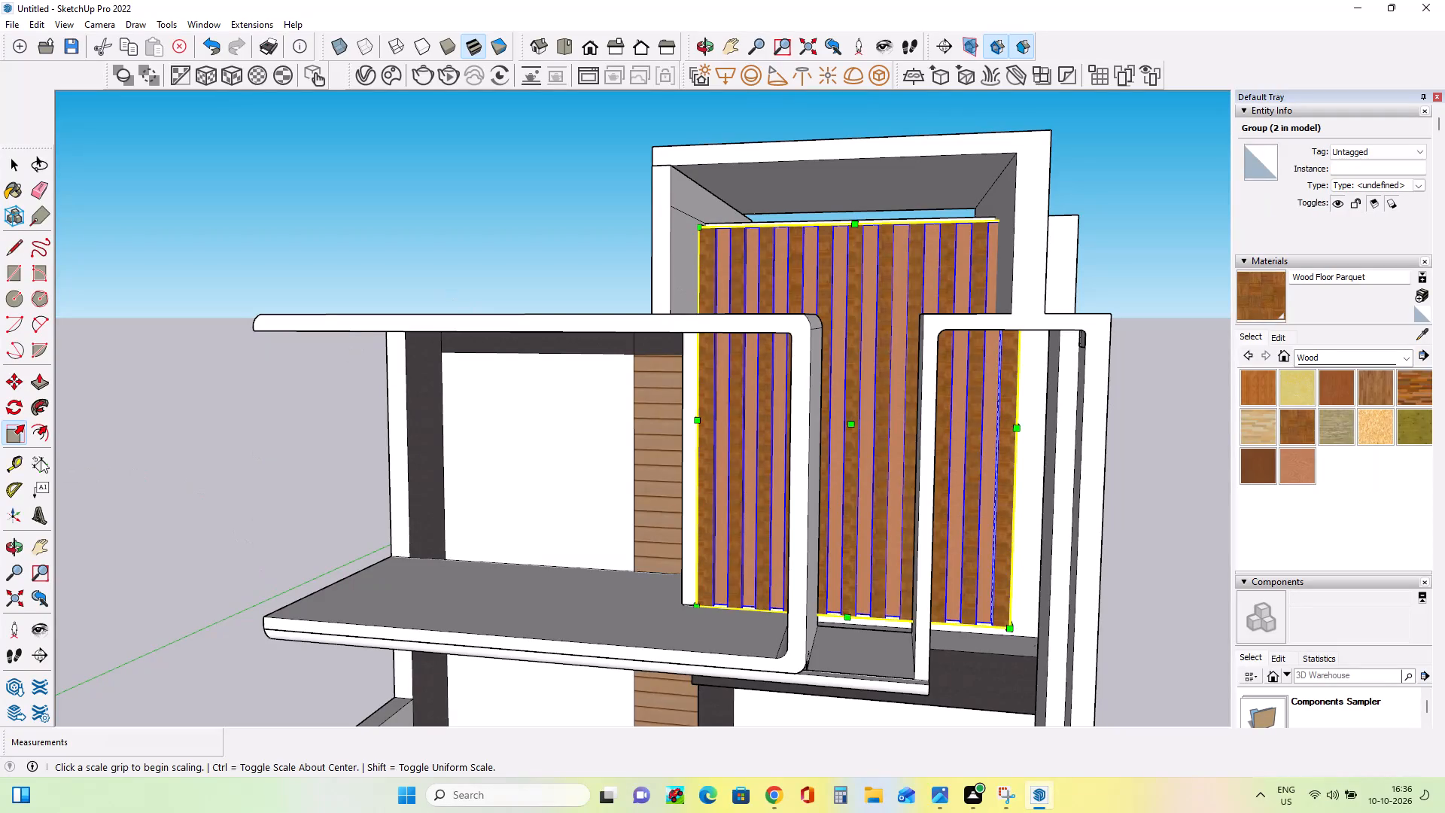
left_click(8, 373)
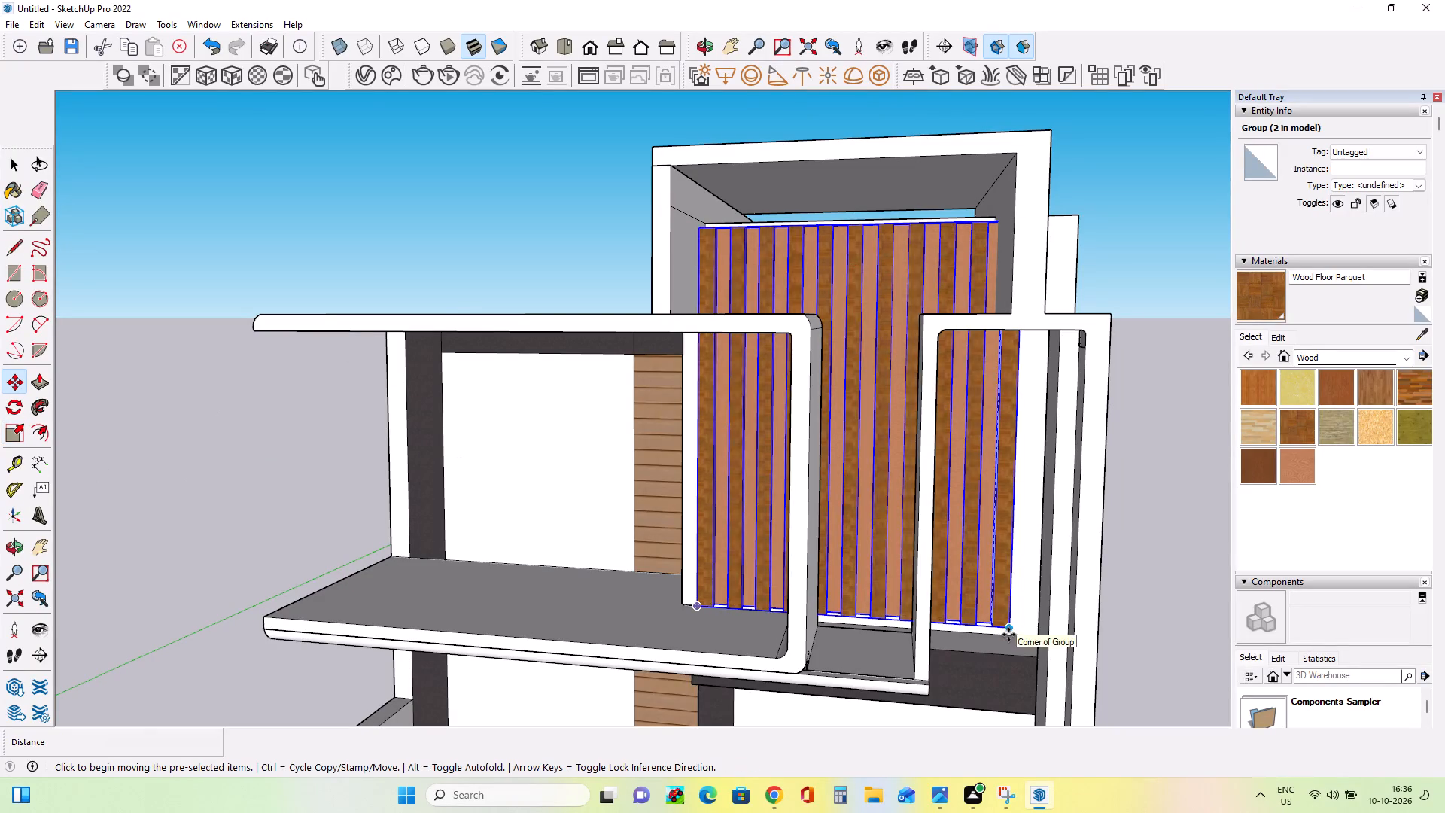
left_click(1008, 635)
left_click(1006, 647)
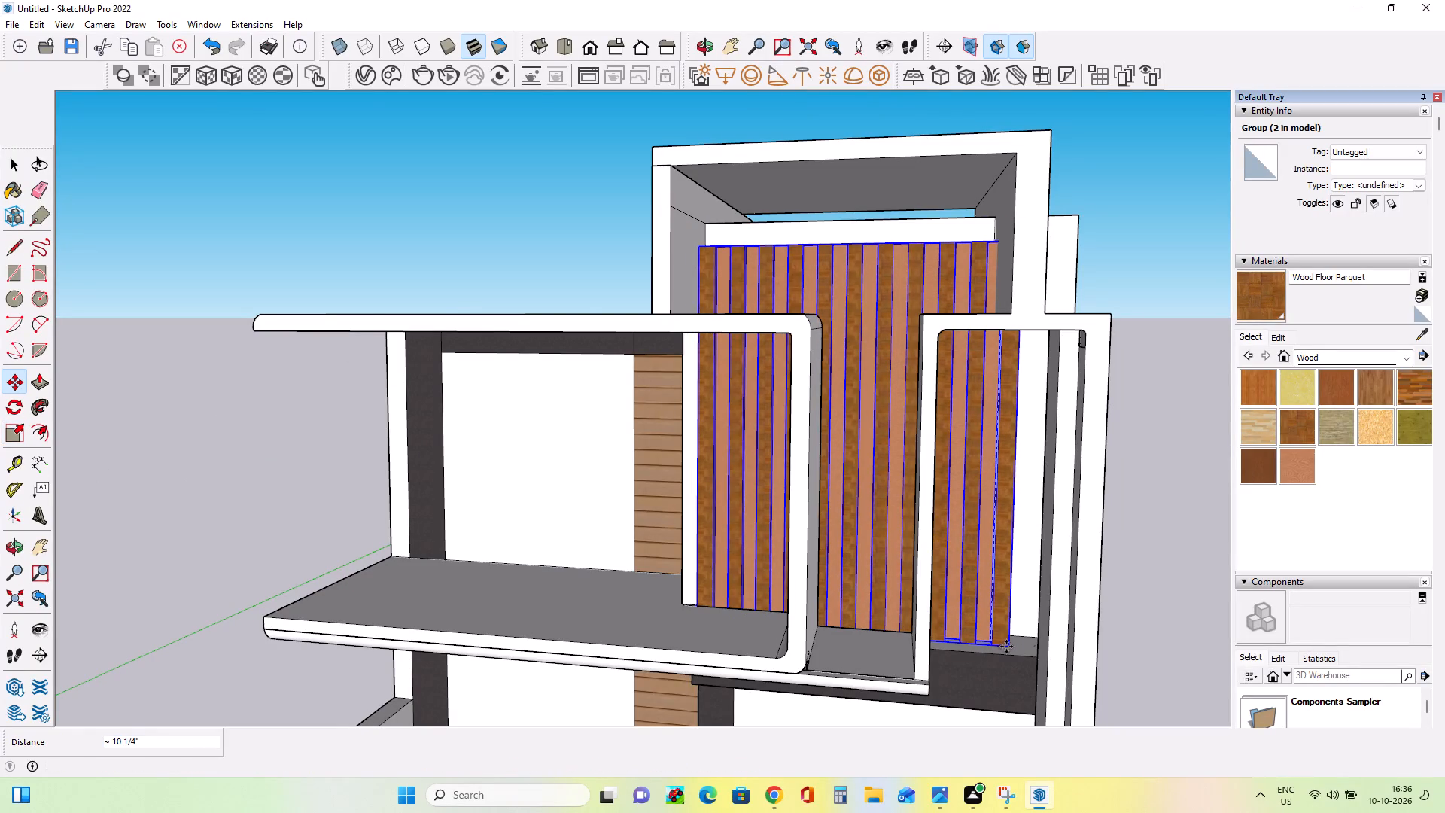
middle_click_drag(1076, 629, 1118, 604)
middle_click_drag(1016, 620, 716, 650)
middle_click_drag(989, 571, 1167, 565)
middle_click_drag(1015, 564, 1103, 608)
scroll(1099, 607, "down", 4)
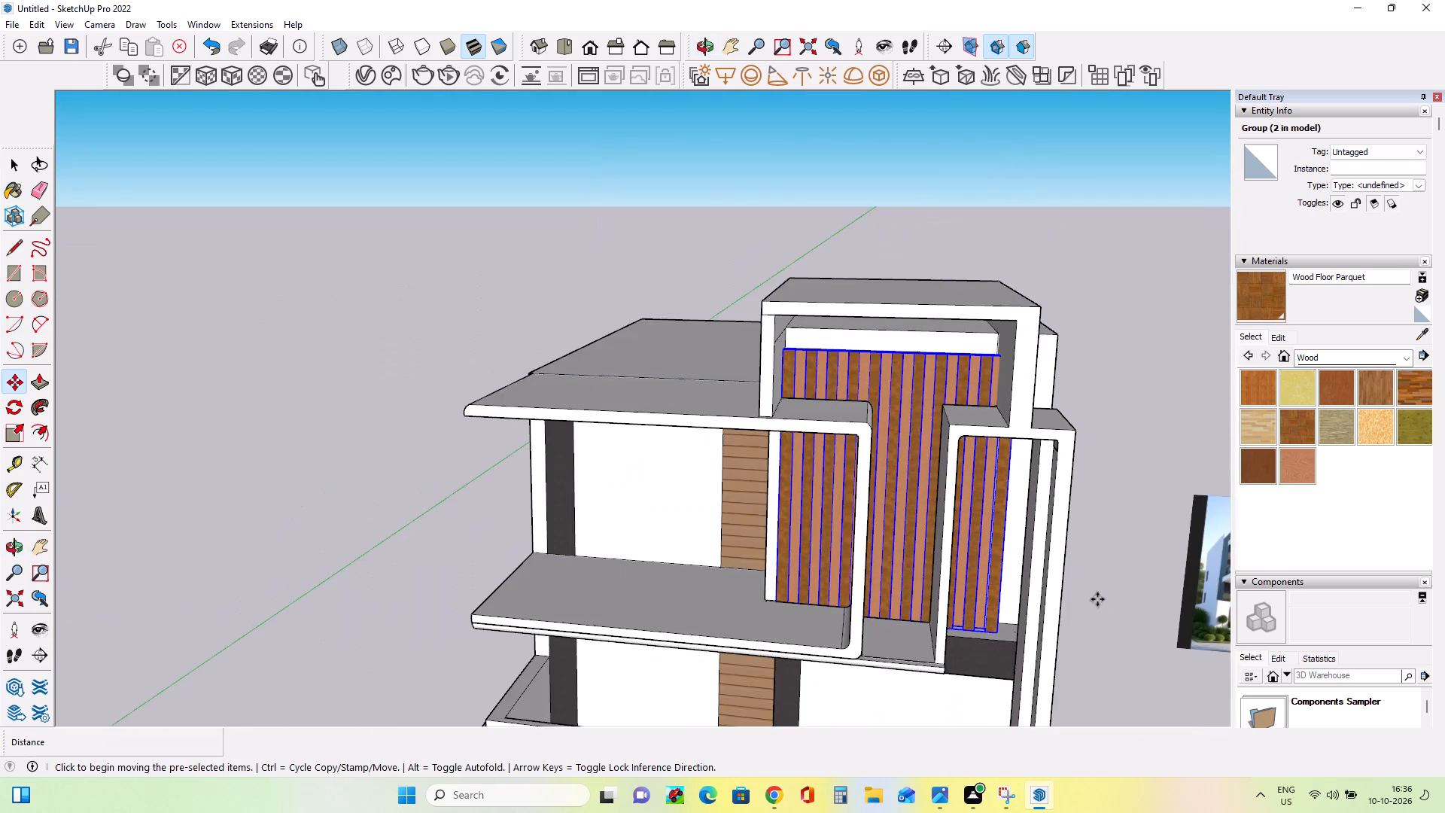
scroll(1097, 592, "down", 8)
middle_click_drag(1100, 583, 1107, 556)
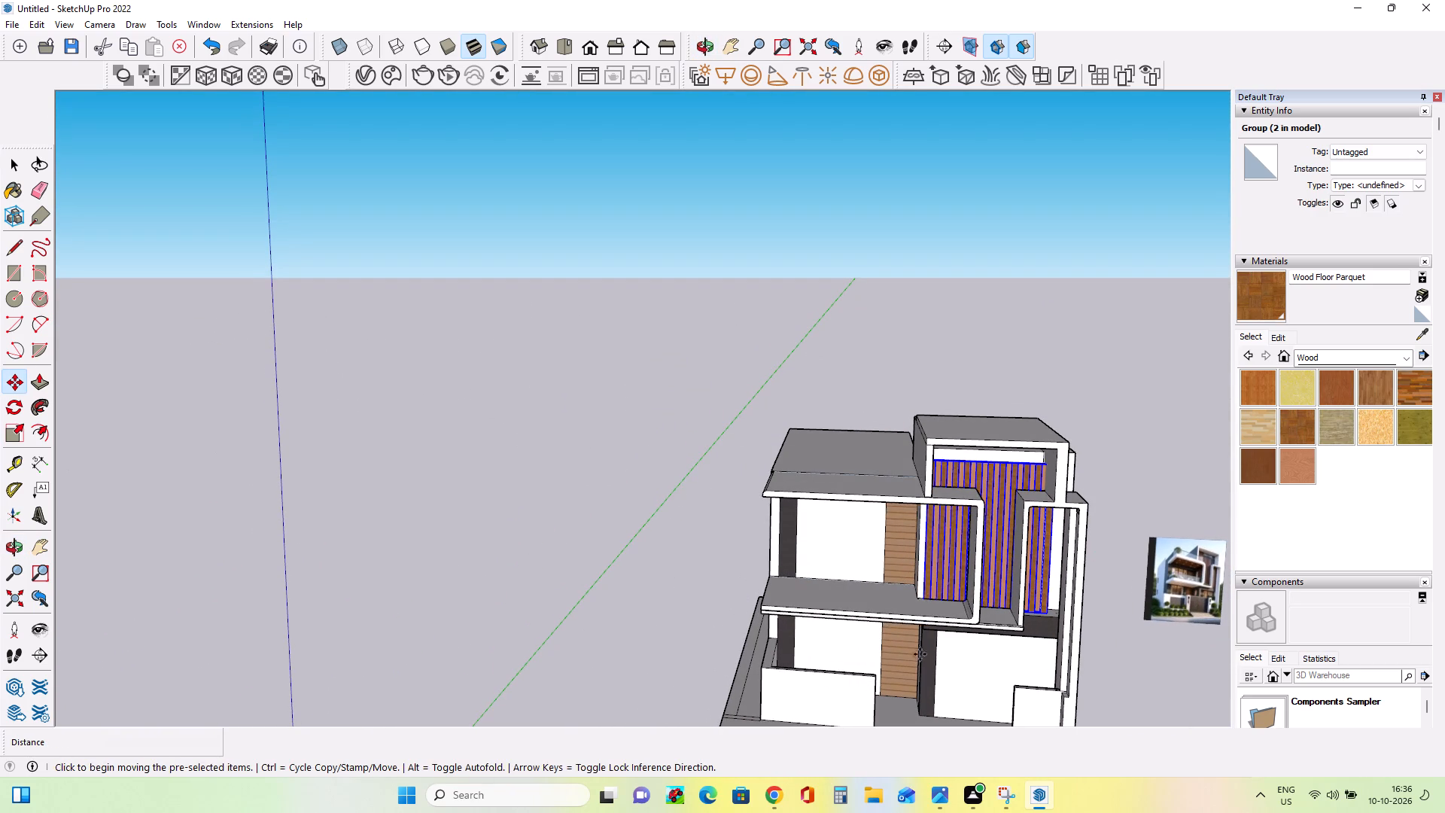
left_click(3, 157)
left_click(268, 323)
Examine the slat wall and upper frame in the reference image and compare them with the modelled facade.
middle_click_drag(637, 473, 602, 388)
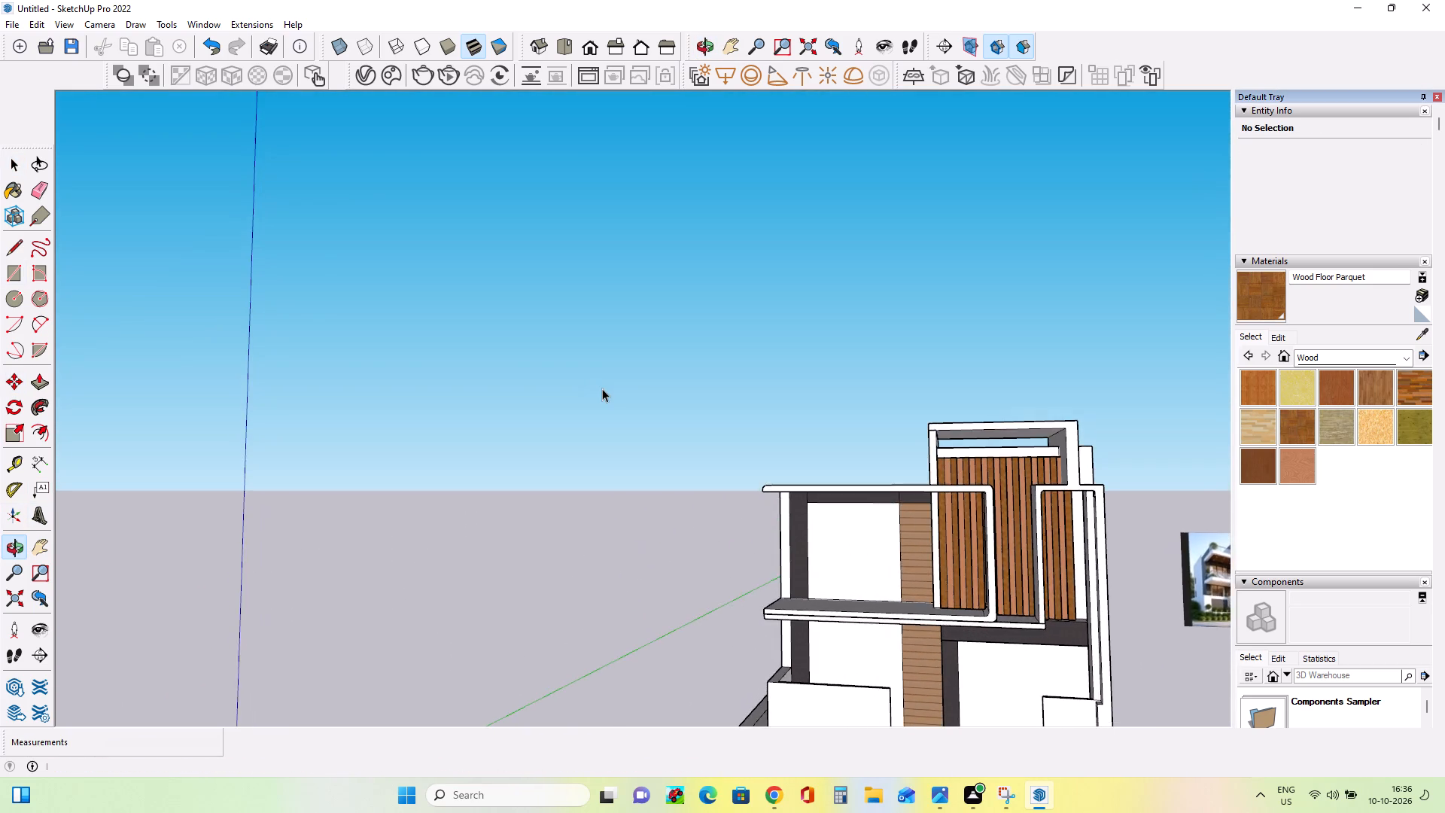
scroll(595, 389, "down", 8)
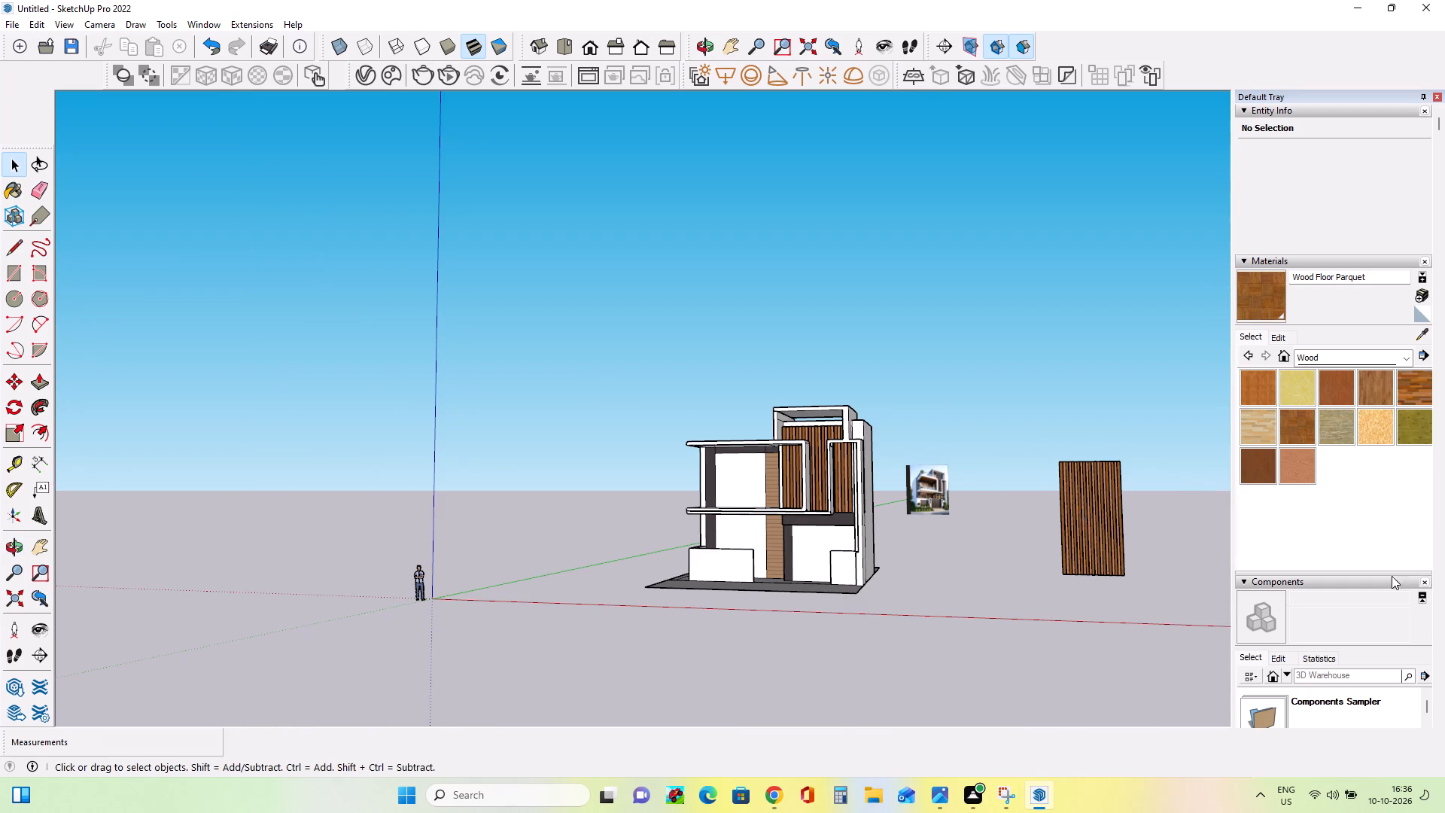
scroll(923, 461, "up", 5)
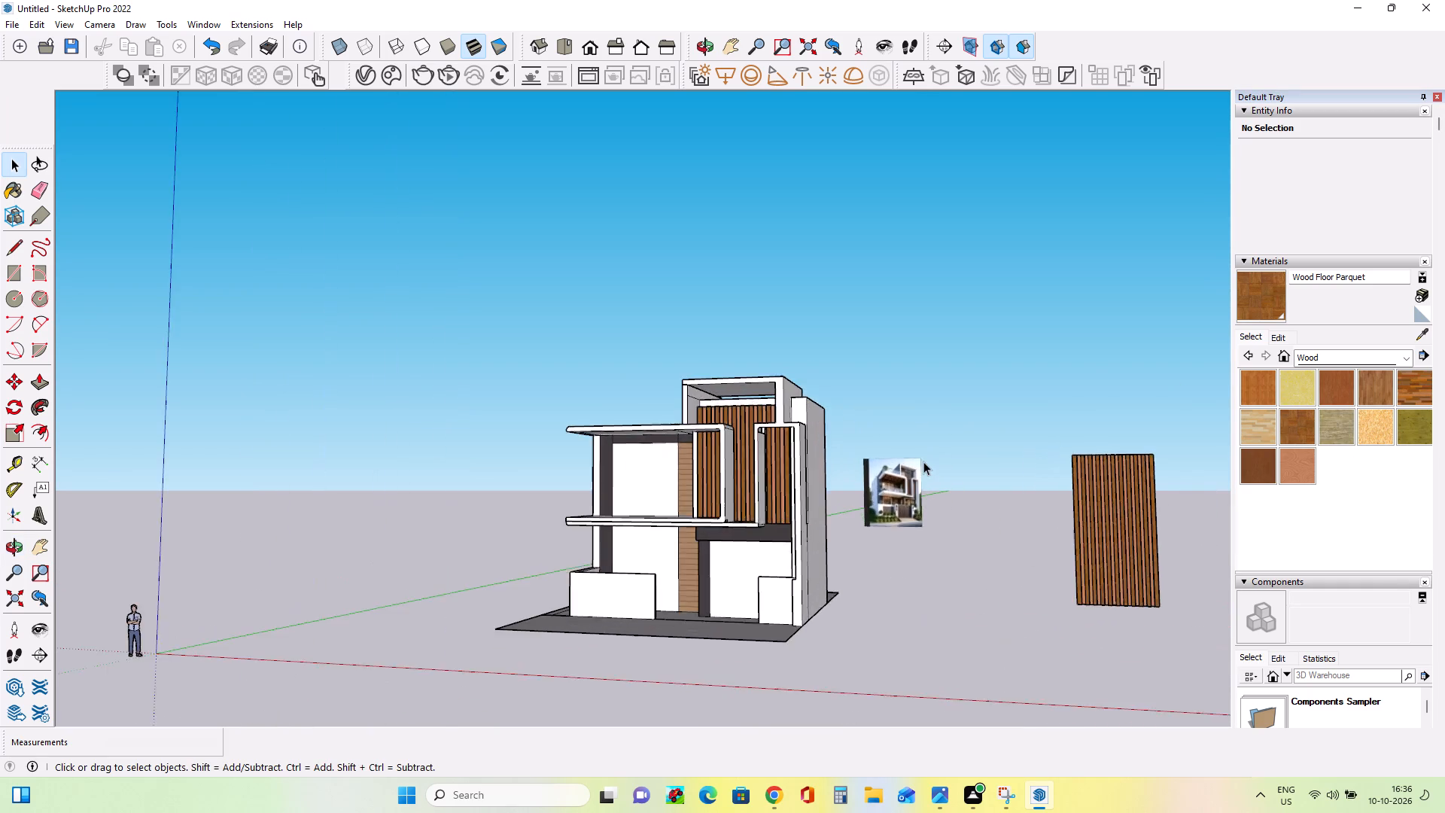
scroll(923, 461, "up", 17)
scroll(930, 469, "down", 3)
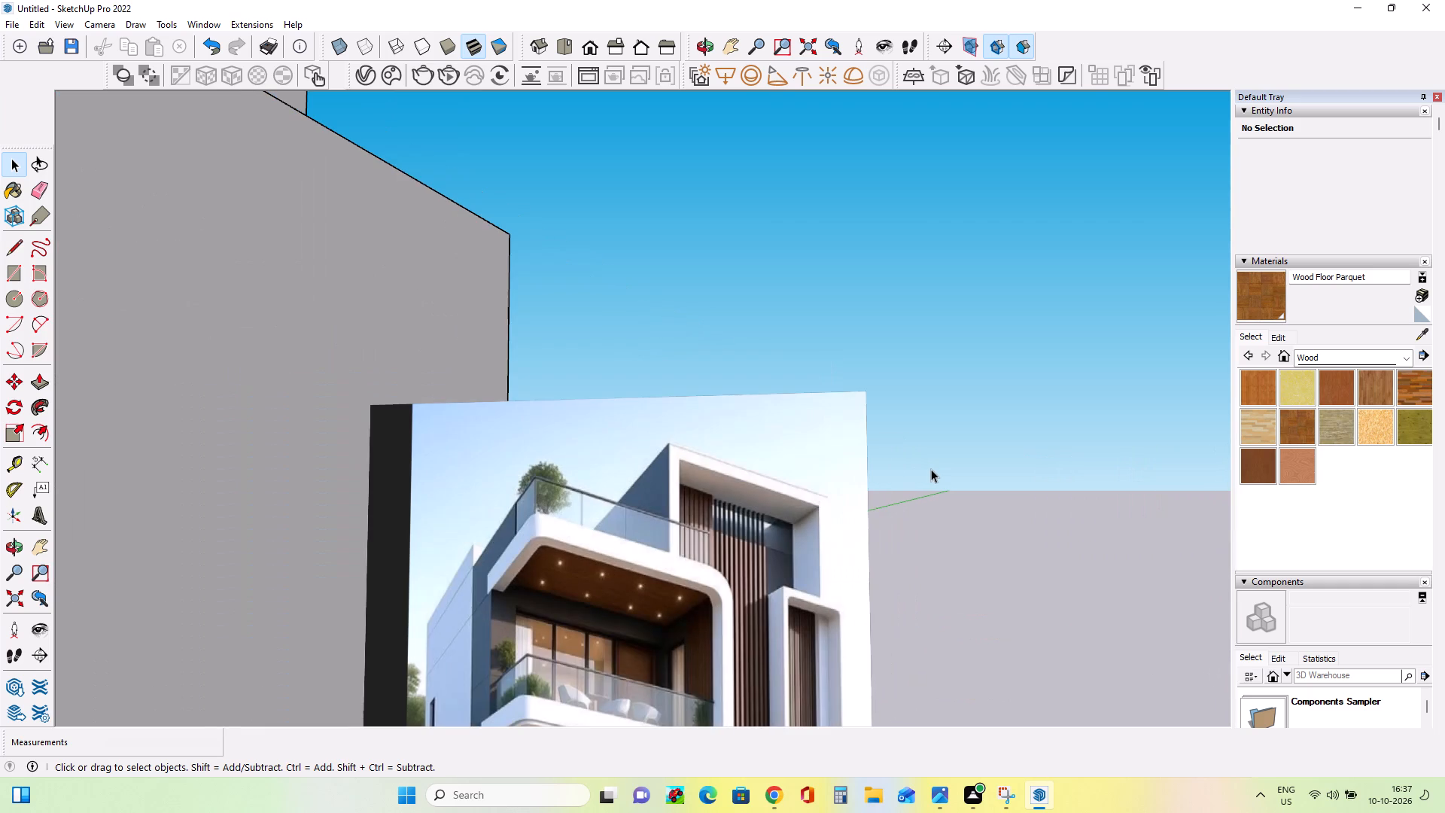
middle_click_drag(932, 470, 934, 477)
scroll(809, 510, "up", 8)
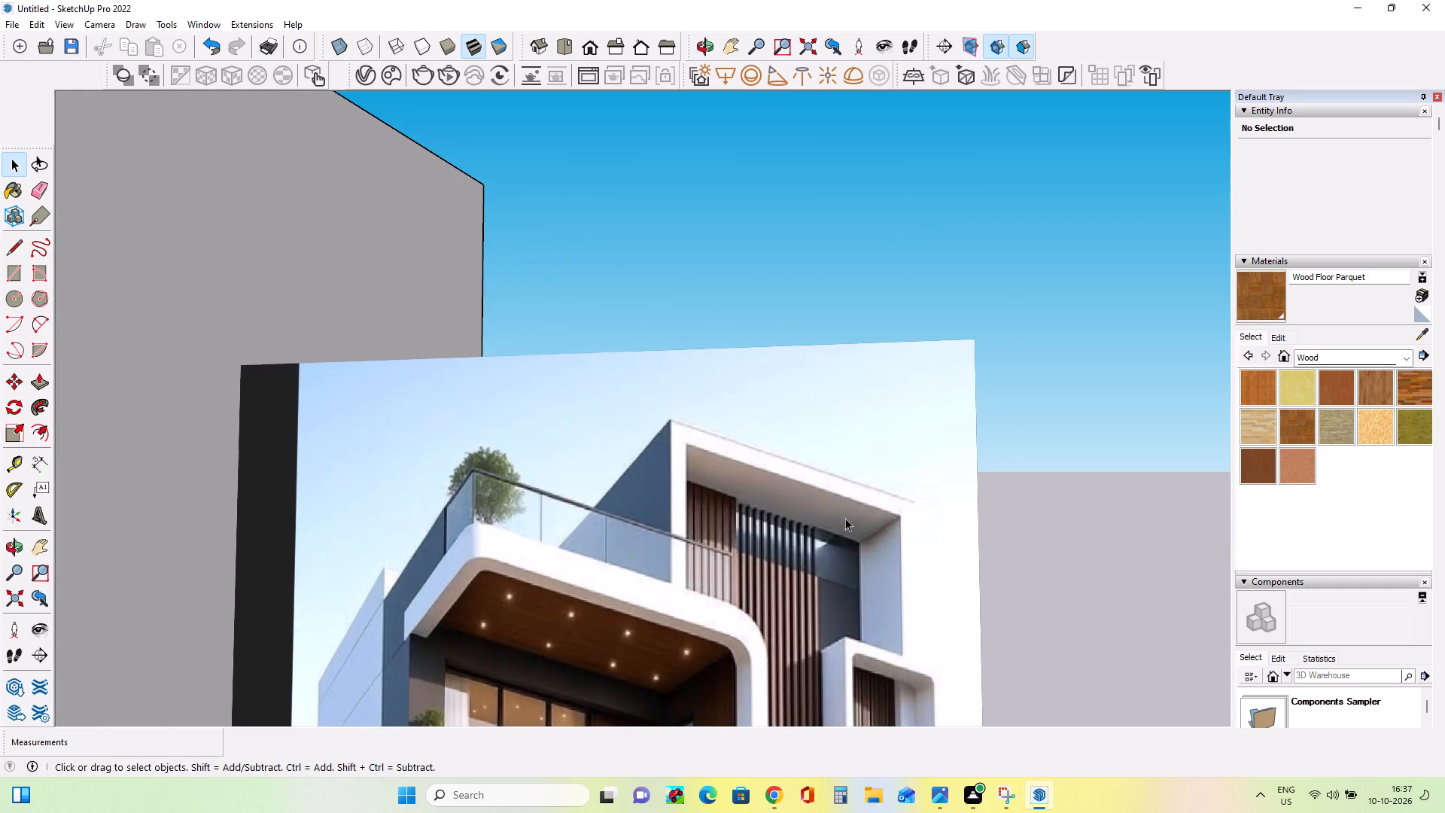
scroll(908, 554, "up", 1)
middle_click_drag(908, 555, 870, 514)
scroll(877, 490, "down", 3)
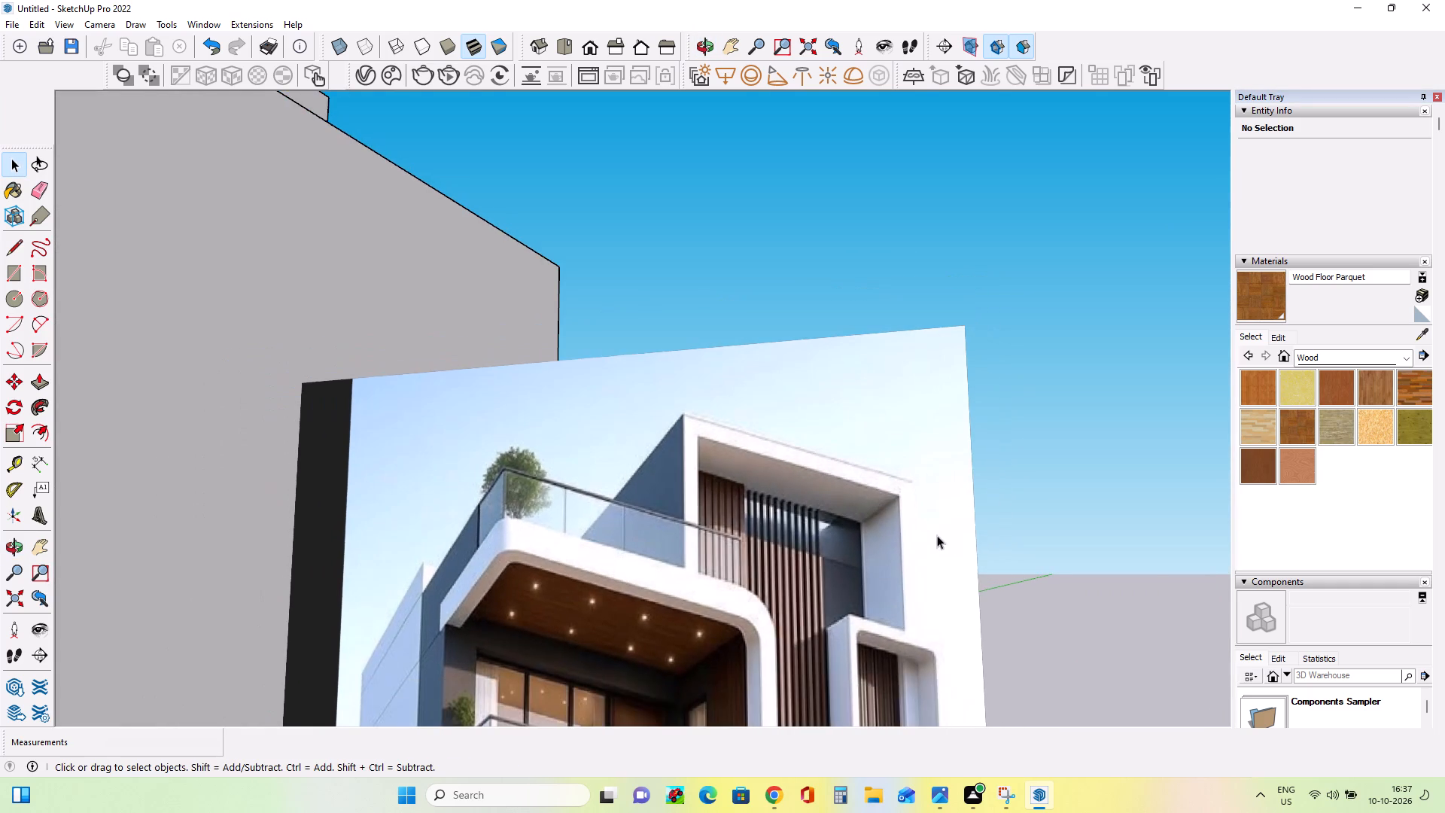
middle_click_drag(944, 535, 845, 525)
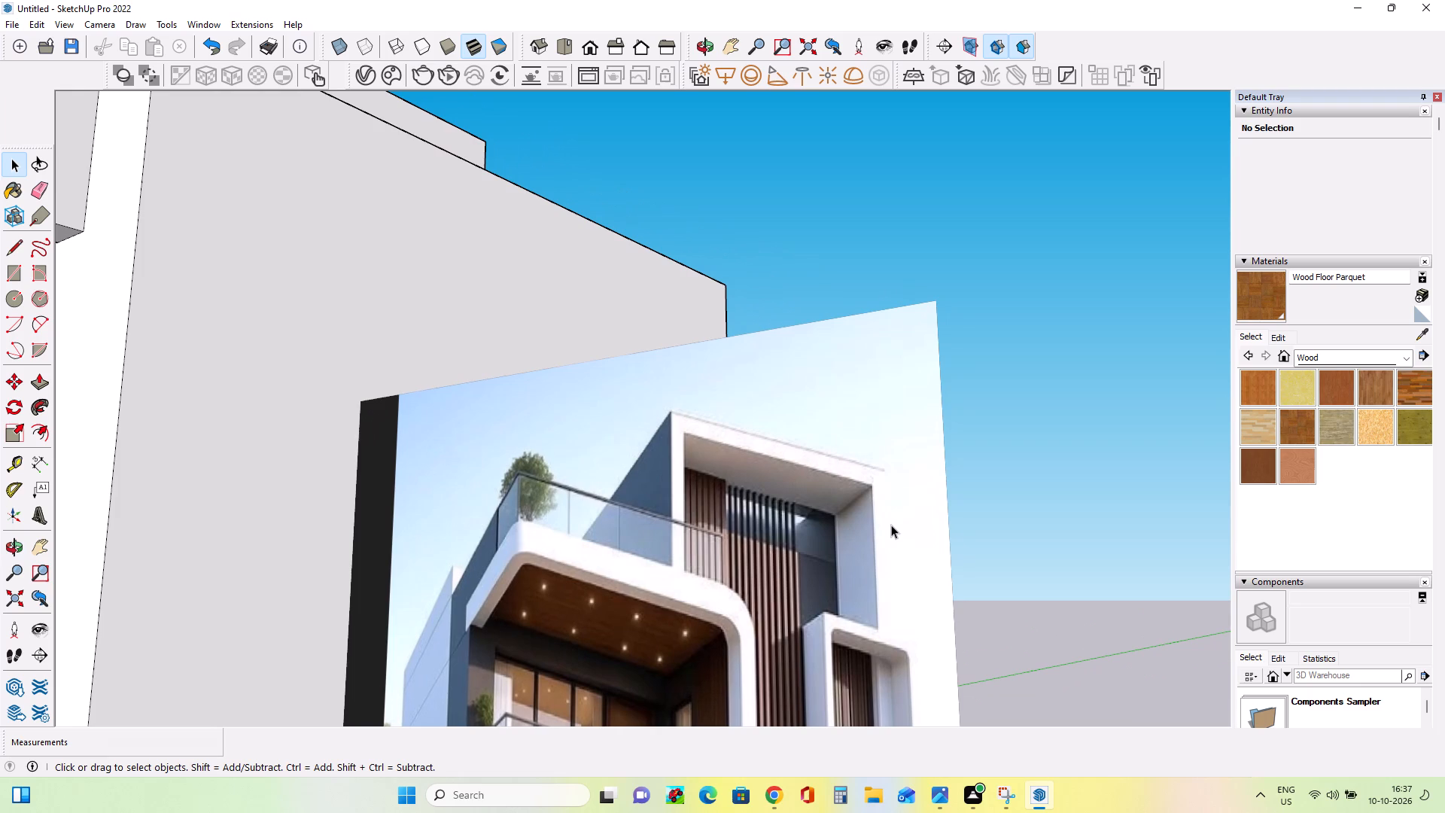
scroll(891, 525, "down", 19)
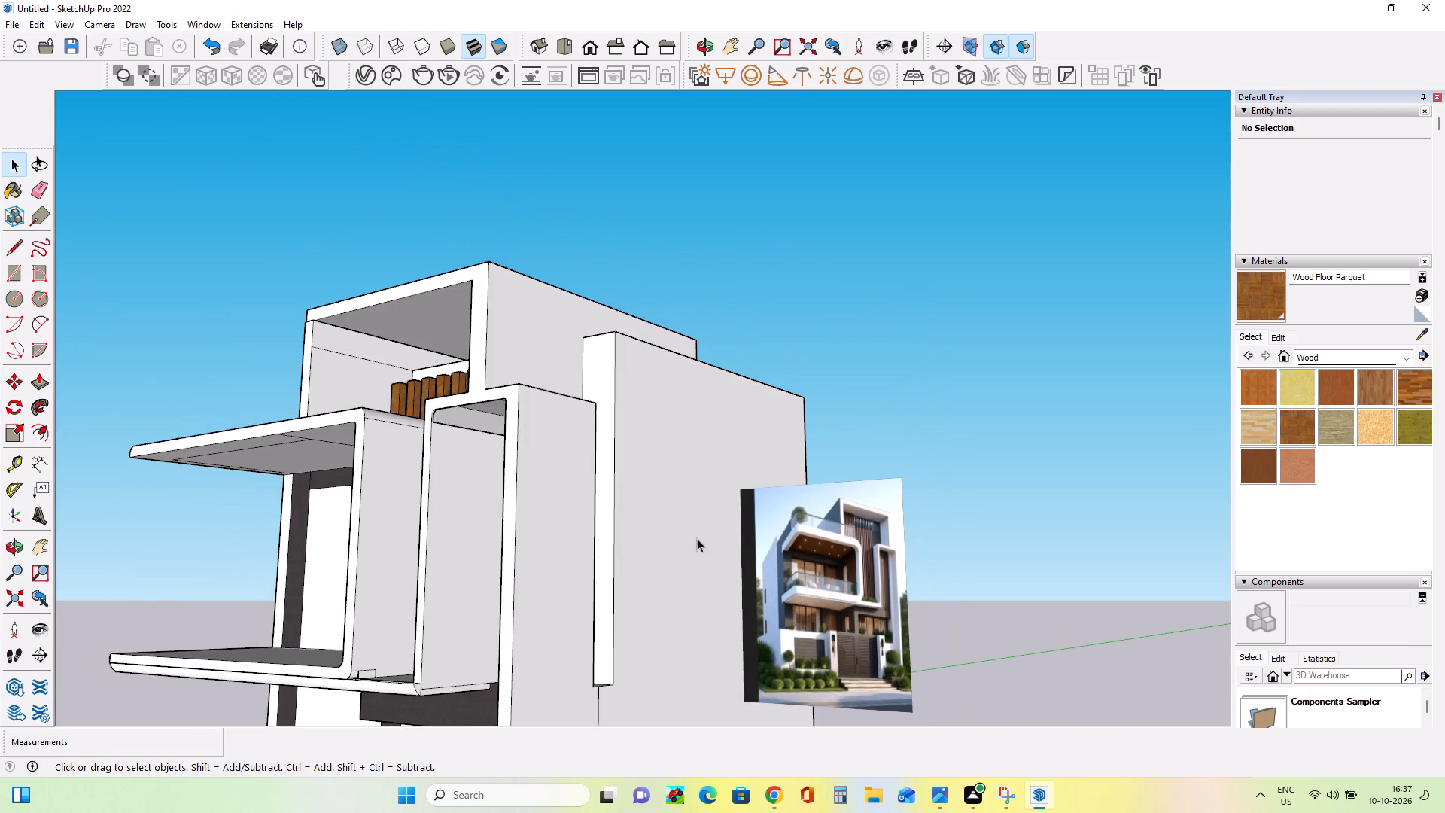
middle_click_drag(697, 538, 907, 594)
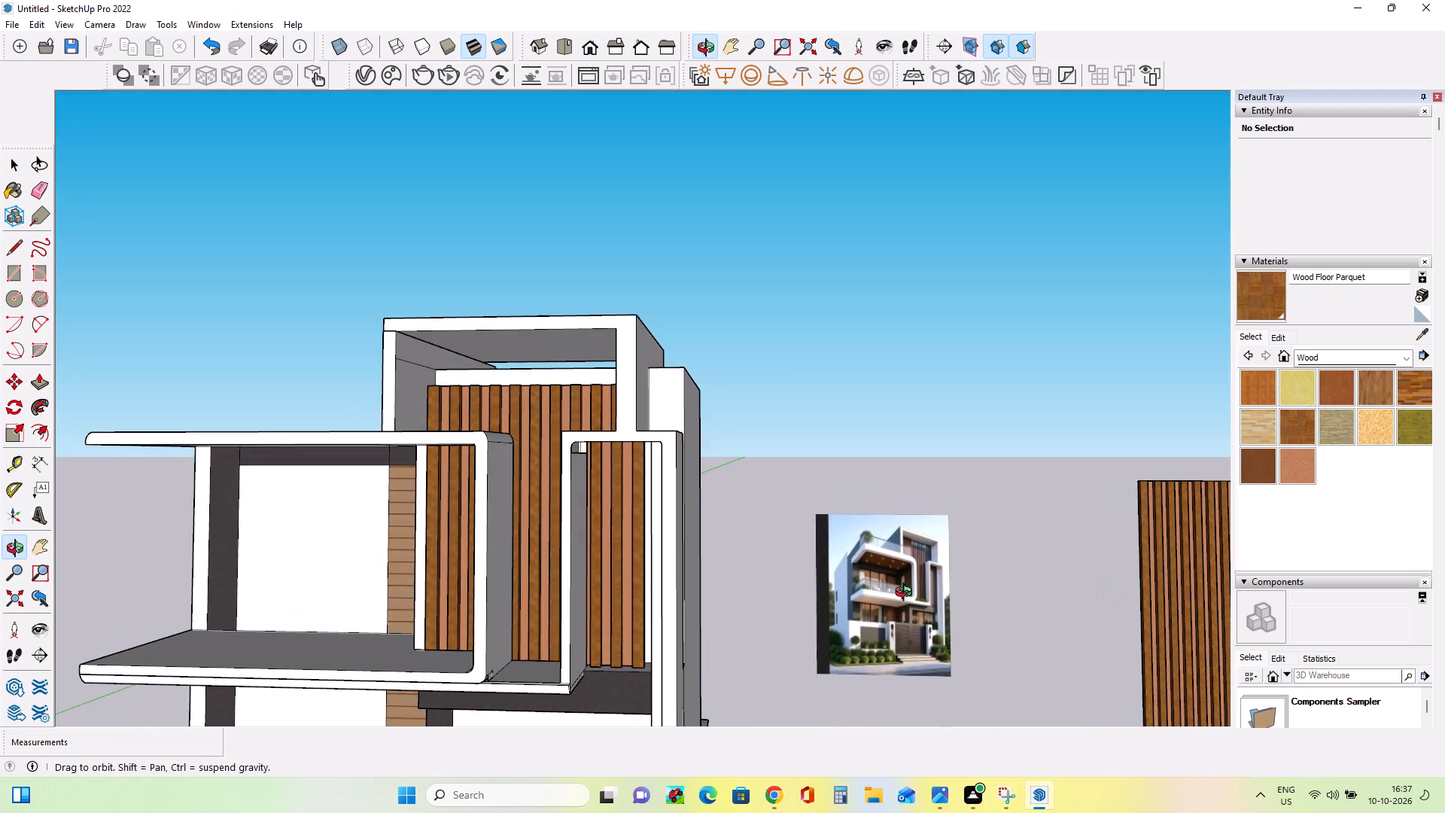
middle_click_drag(907, 594, 907, 593)
scroll(954, 571, "up", 12)
scroll(964, 556, "down", 2)
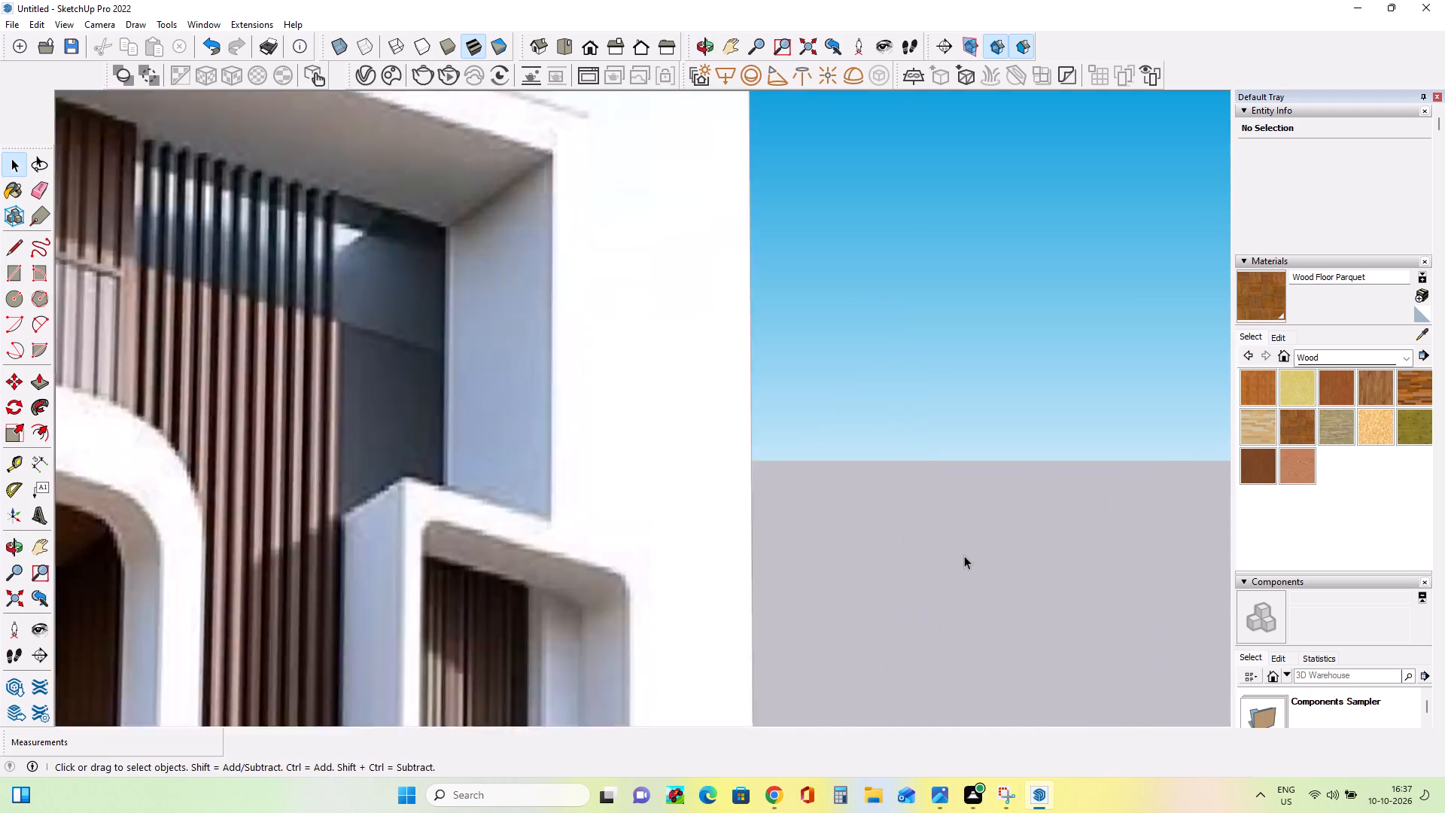
scroll(964, 556, "down", 18)
middle_click_drag(969, 574, 974, 588)
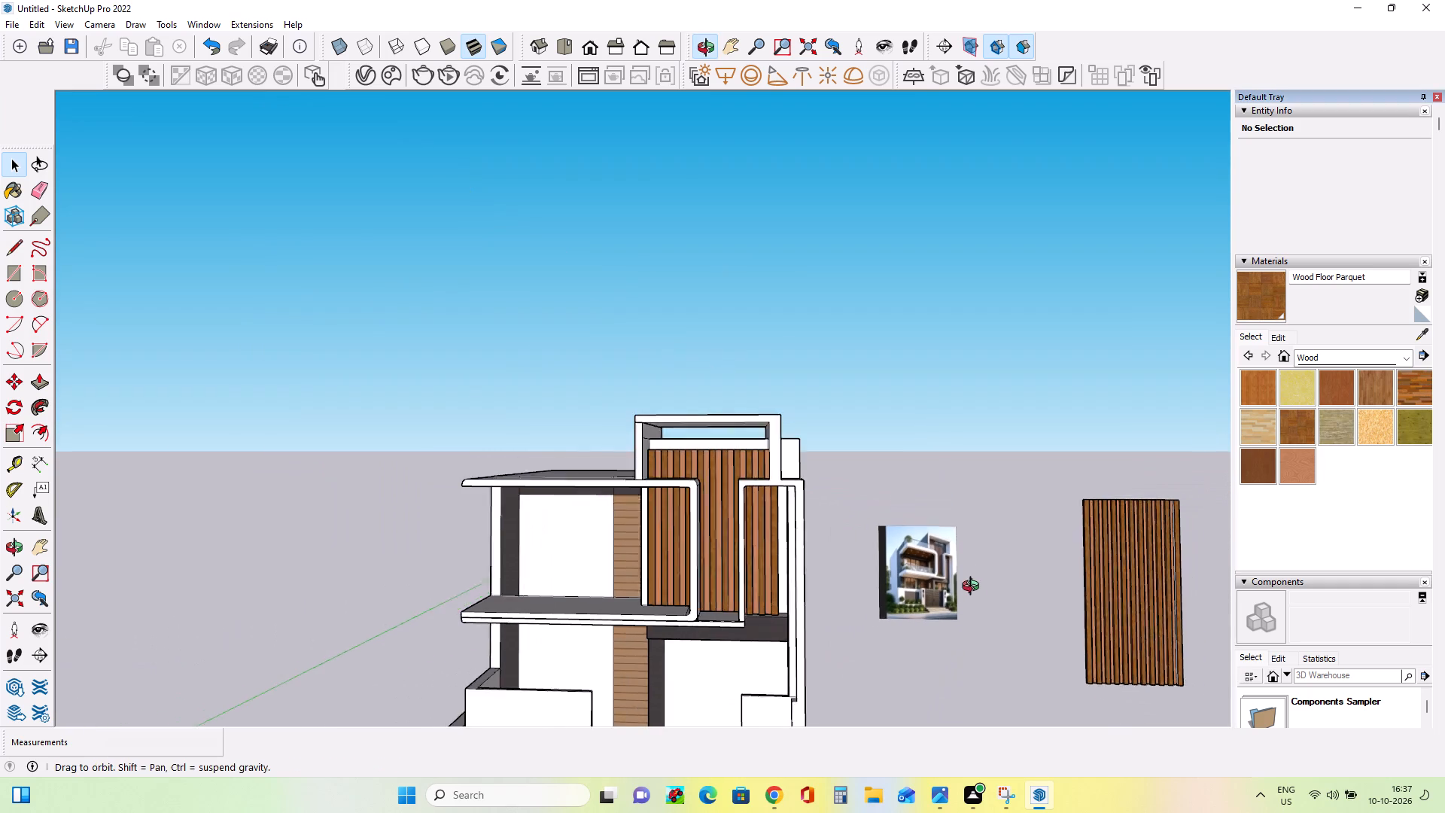
middle_click_drag(974, 588, 984, 619)
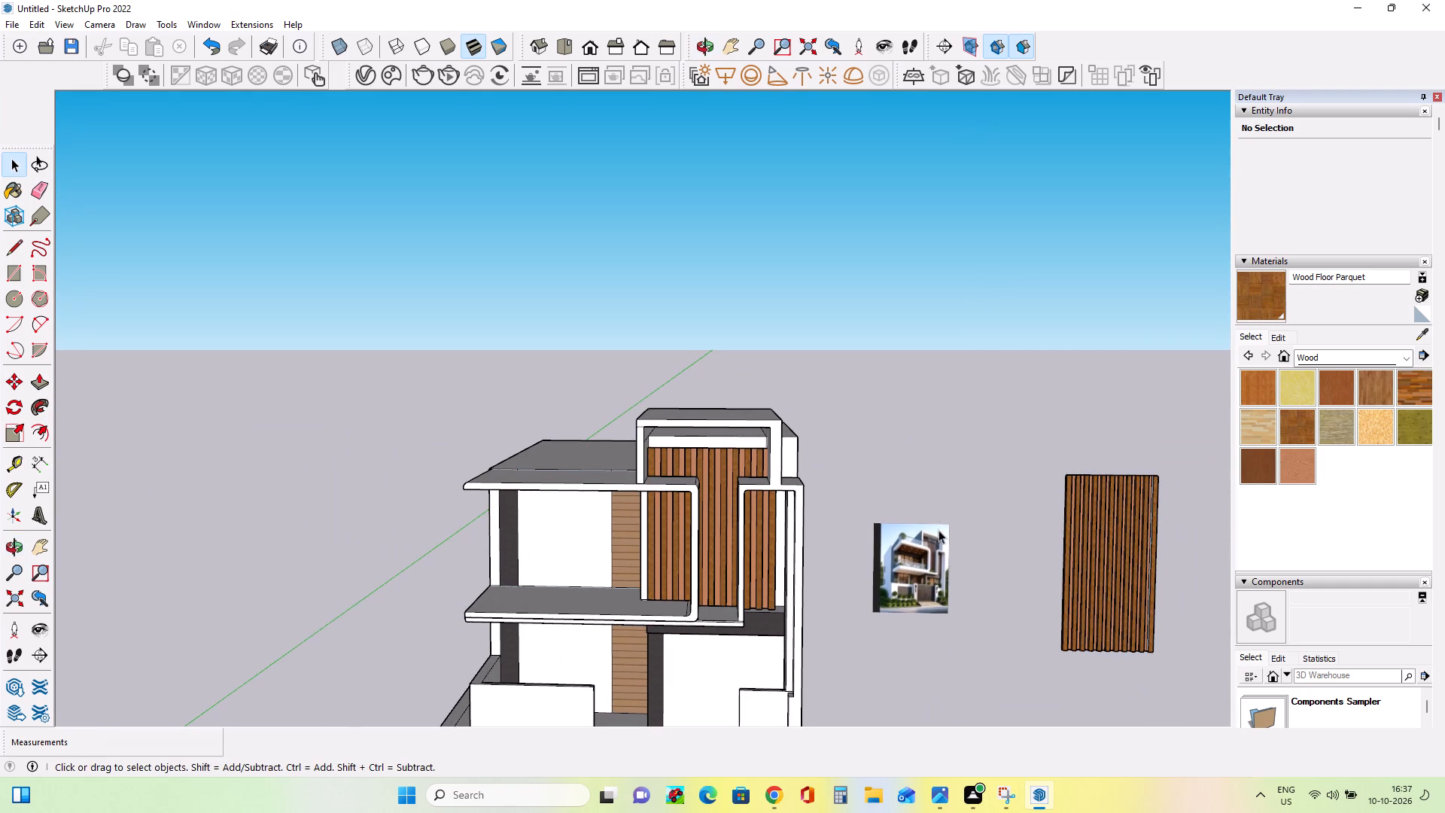
Select the fitted slat panel and examine how it sits in the recessed wall compared with the reference image.
left_click(723, 468)
middle_click_drag(856, 454, 907, 560)
middle_click_drag(797, 499, 732, 416)
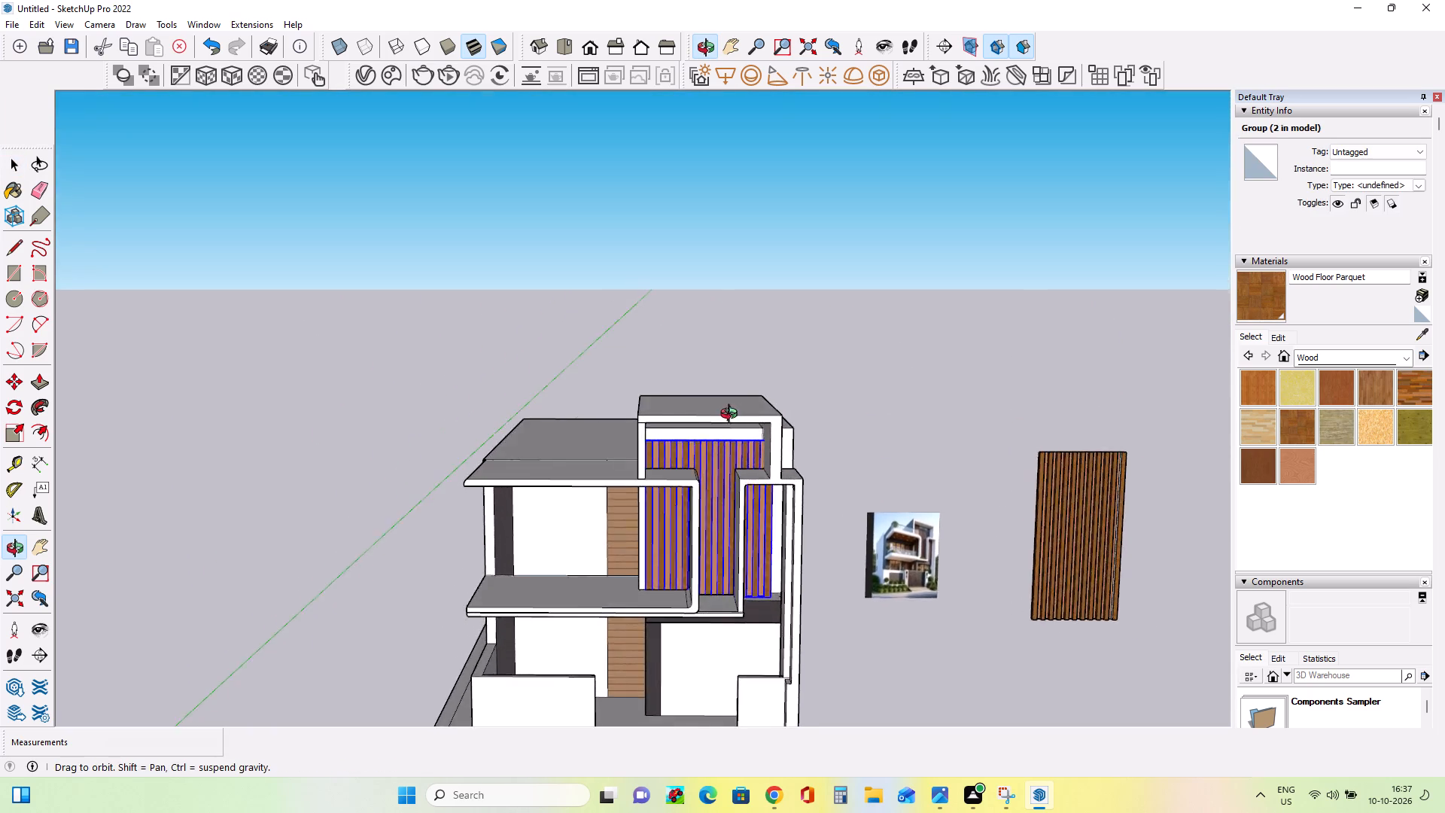
middle_click_drag(732, 416, 616, 460)
scroll(900, 580, "up", 2)
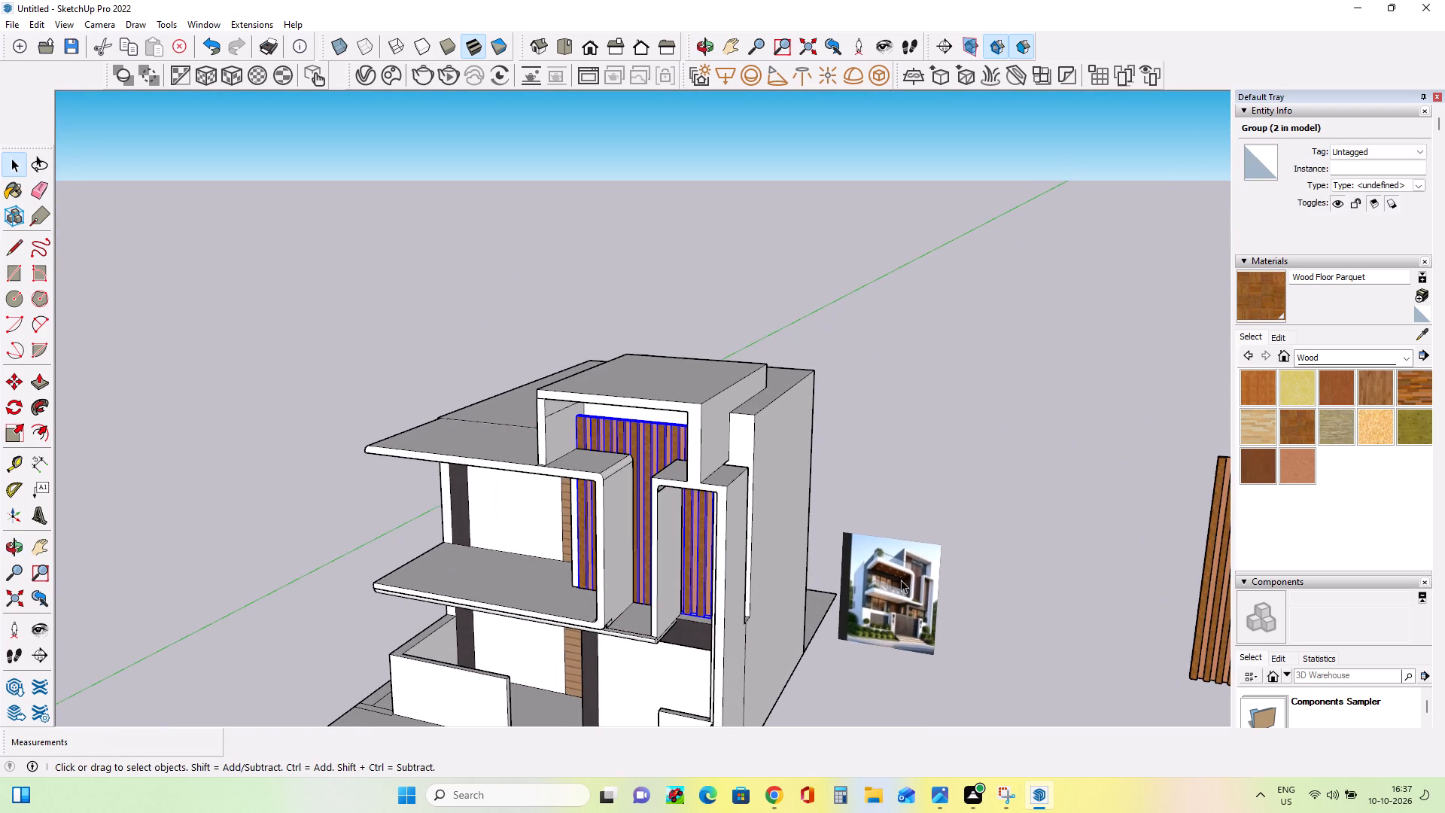
middle_click_drag(901, 580, 945, 537)
scroll(964, 595, "up", 7)
middle_click_drag(963, 595, 1063, 544)
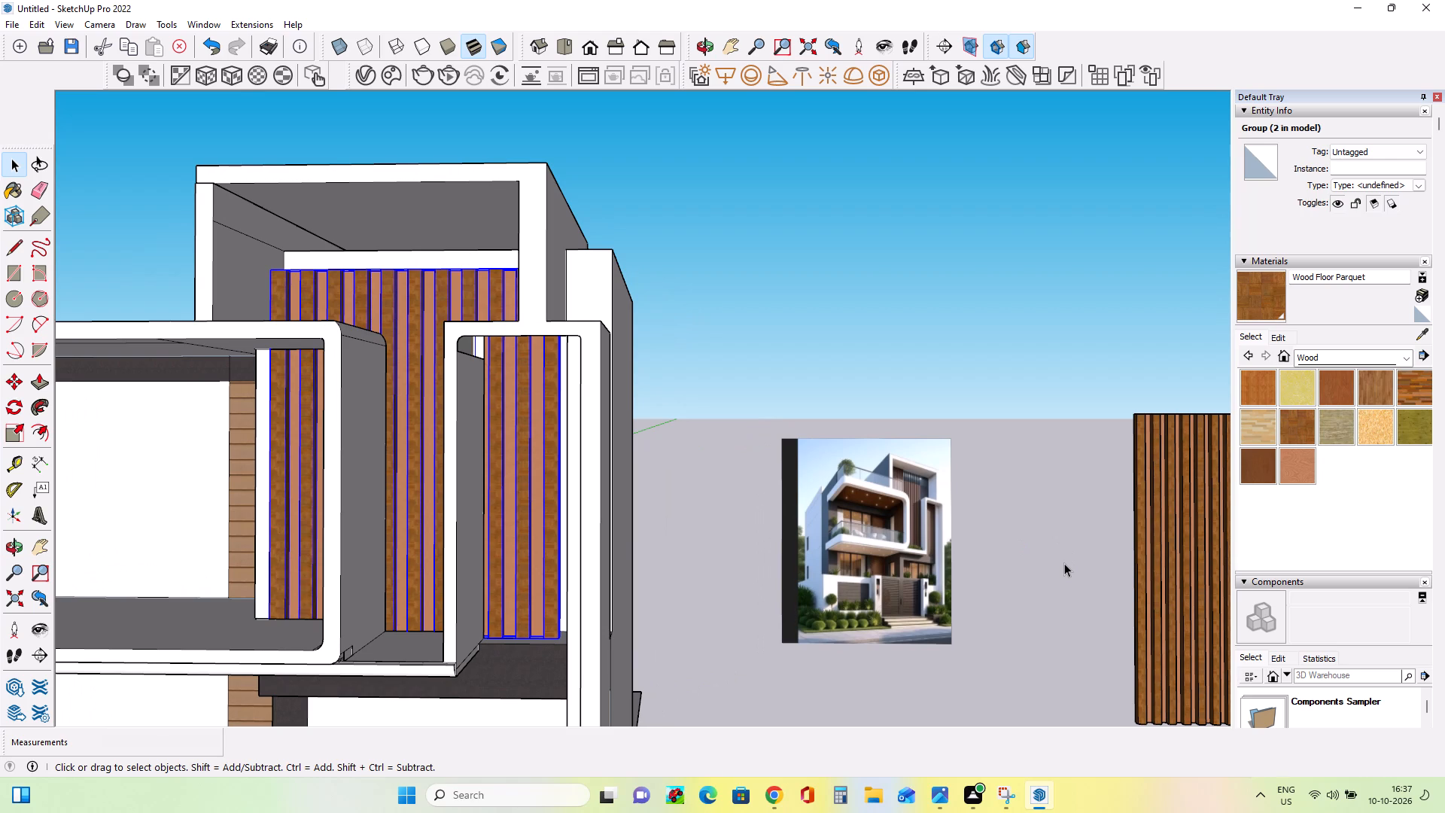
middle_click_drag(400, 357, 419, 385)
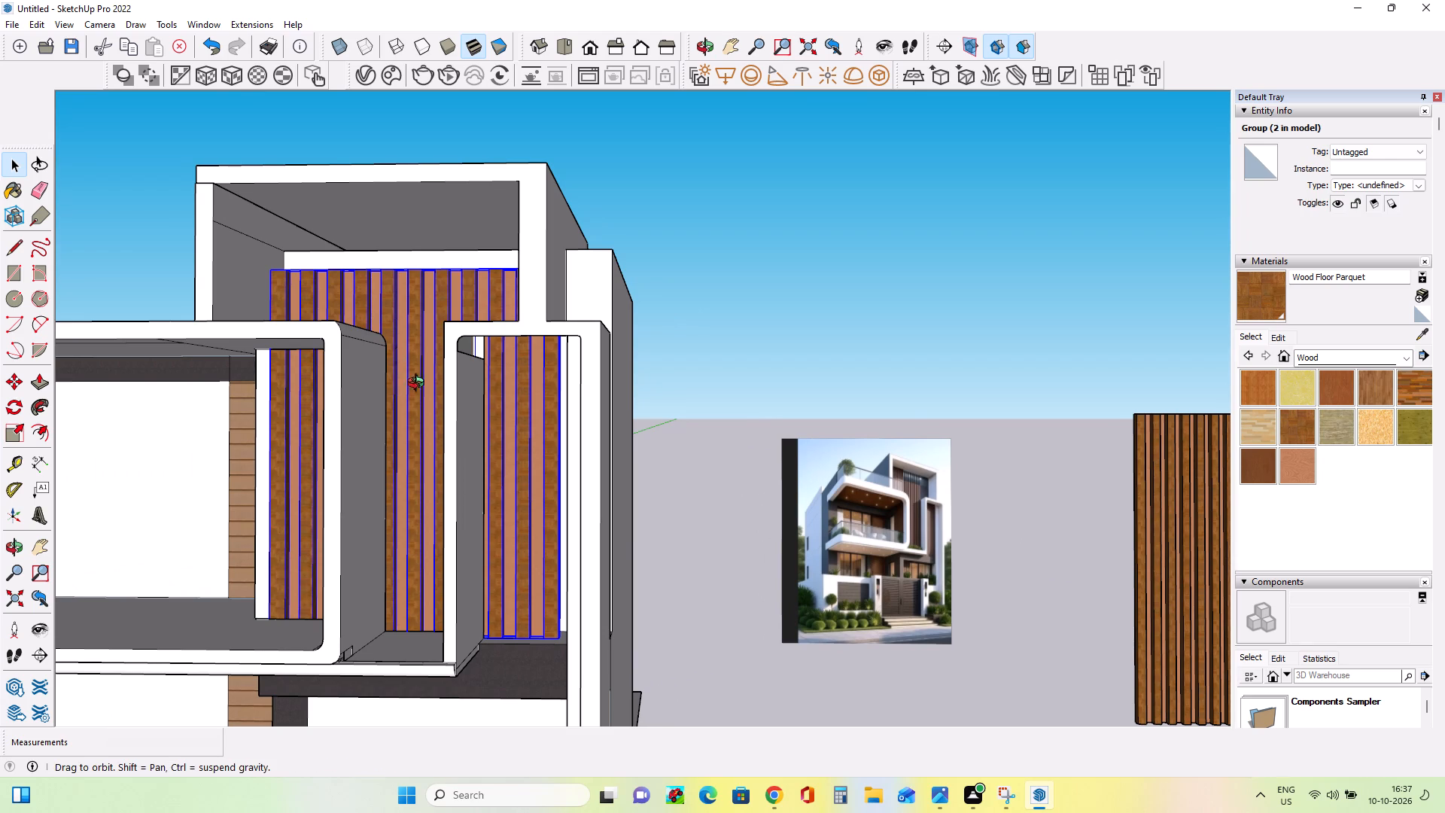
middle_click_drag(419, 385, 469, 377)
middle_click_drag(605, 469, 561, 477)
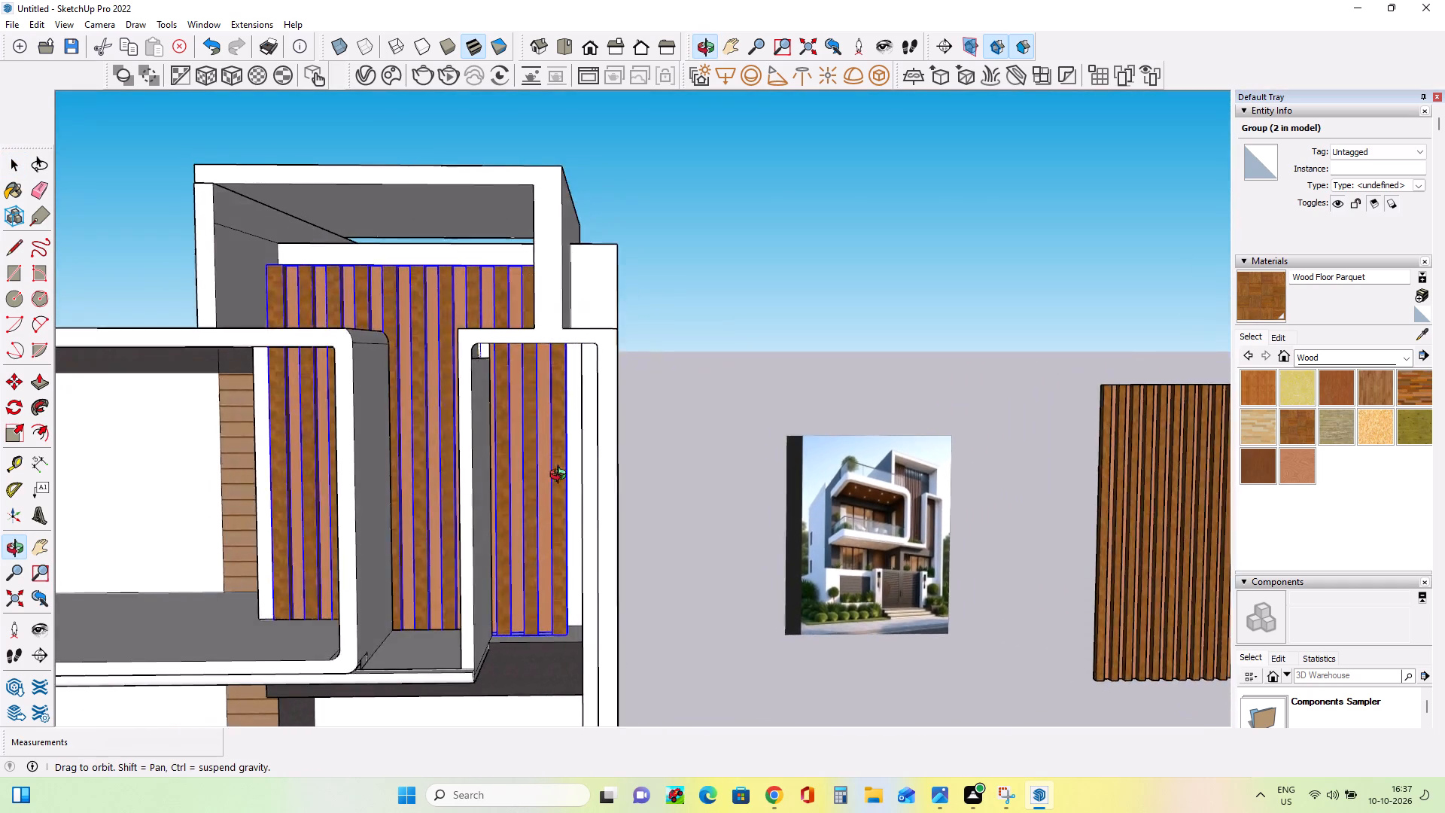
middle_click_drag(561, 477, 656, 505)
scroll(530, 459, "down", 1)
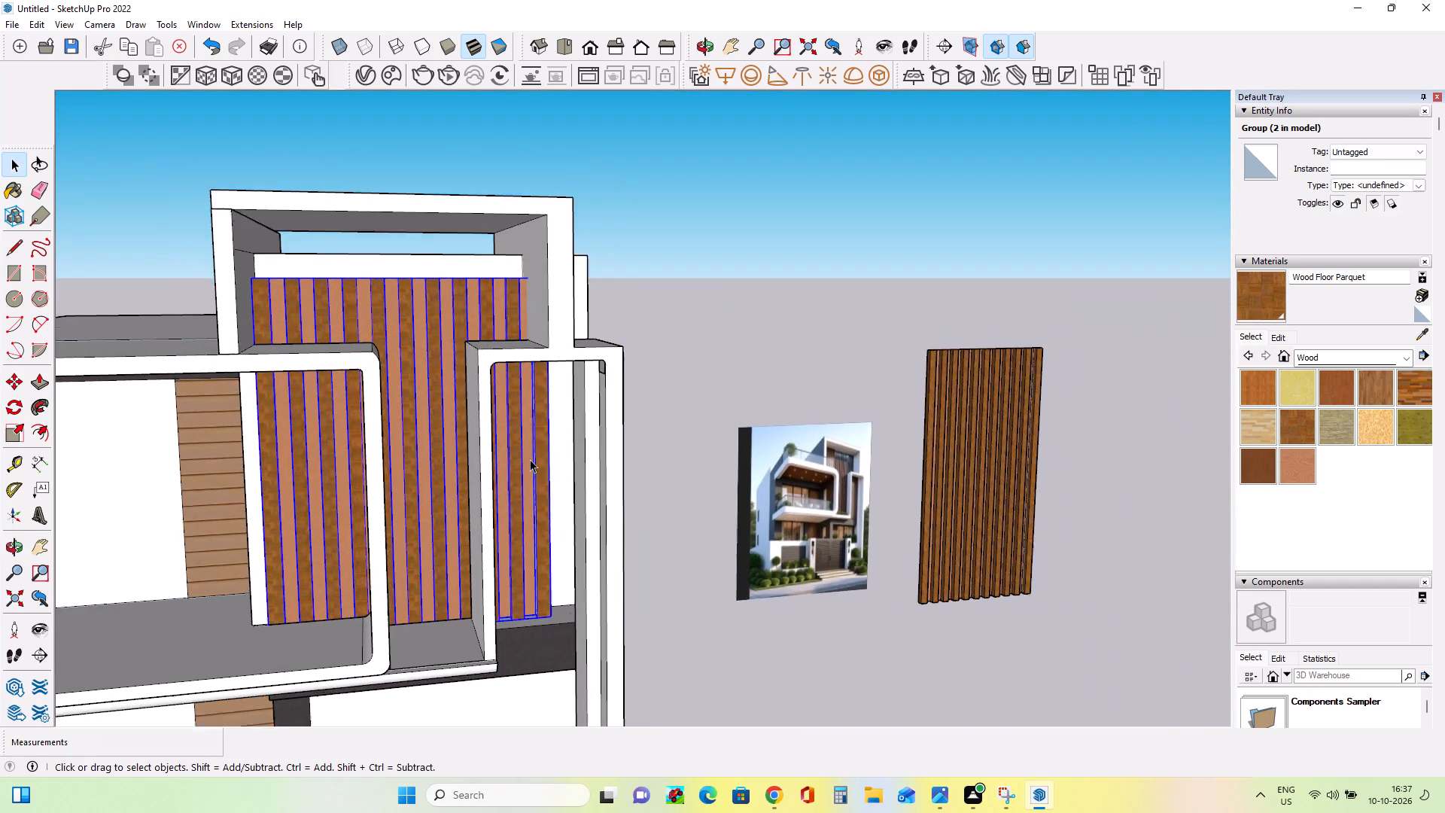
scroll(530, 459, "down", 1)
middle_click_drag(530, 459, 453, 450)
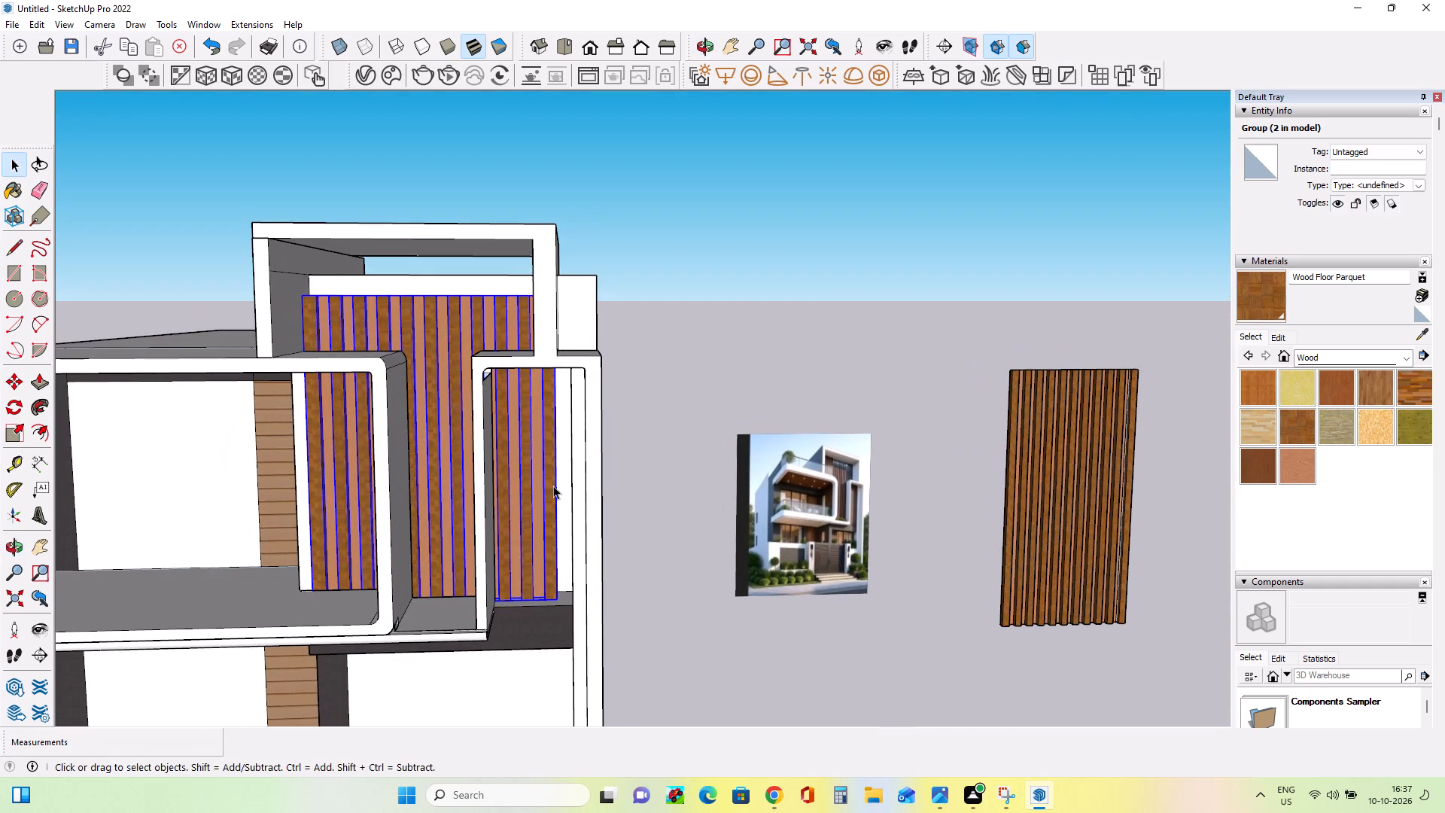
middle_click_drag(553, 486, 555, 534)
middle_click_drag(941, 533, 911, 510)
Undo the slat panel copy's downward move, width scaling and height scaling.
key("ctrl+z")
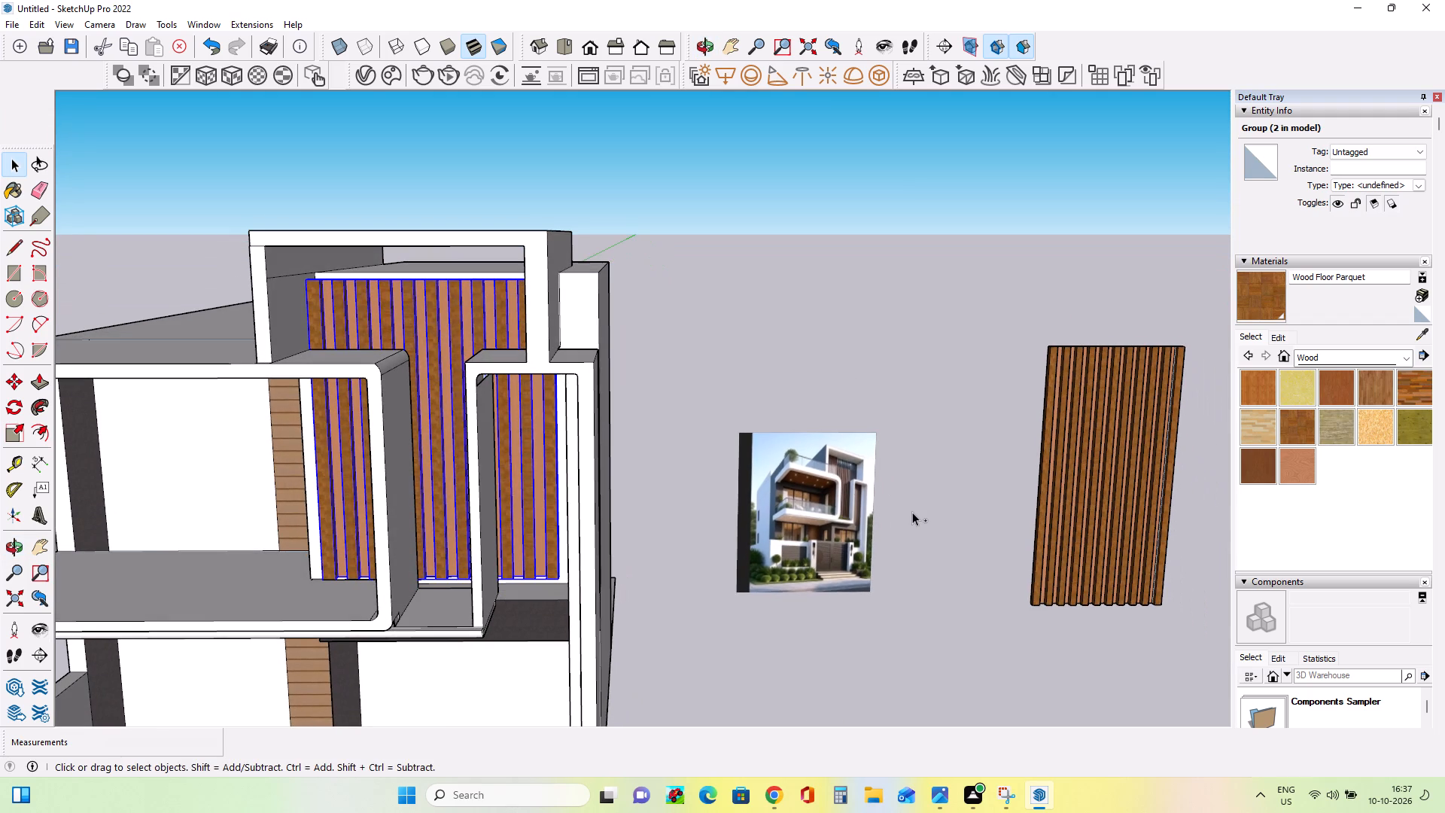
key("ctrl+z")
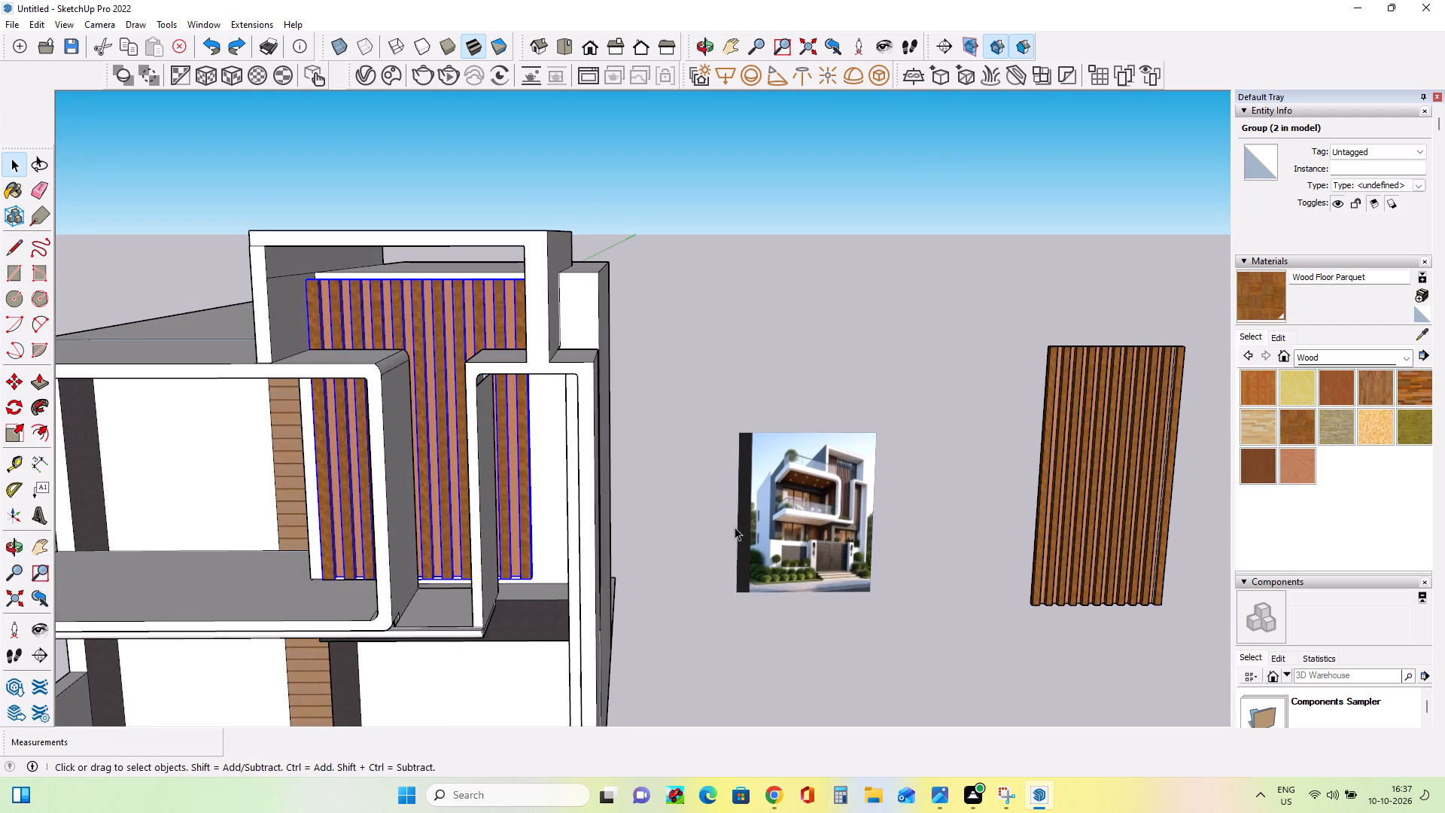
middle_click_drag(631, 526, 704, 500)
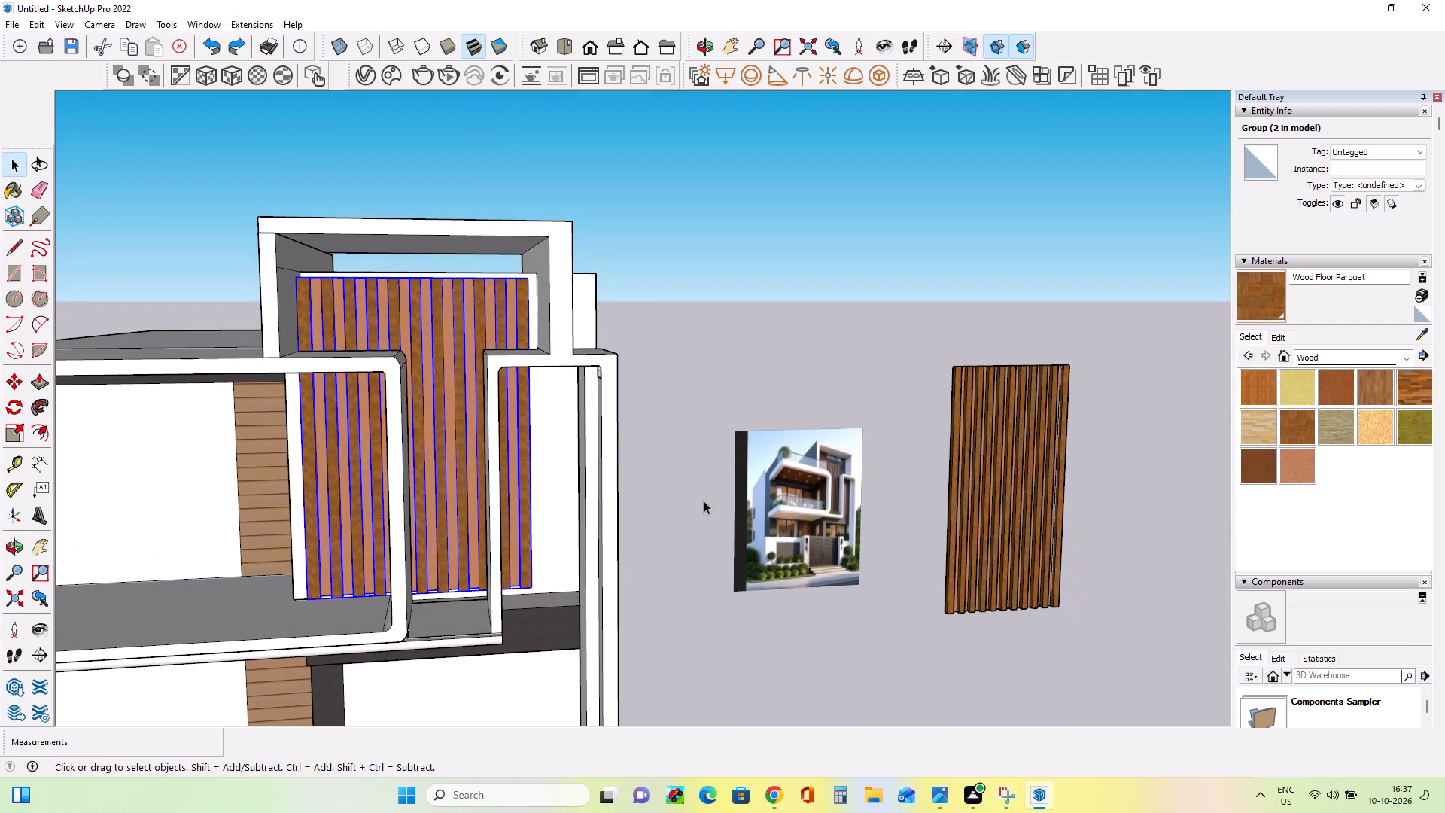
key("ctrl+z")
middle_click_drag(698, 503, 549, 575)
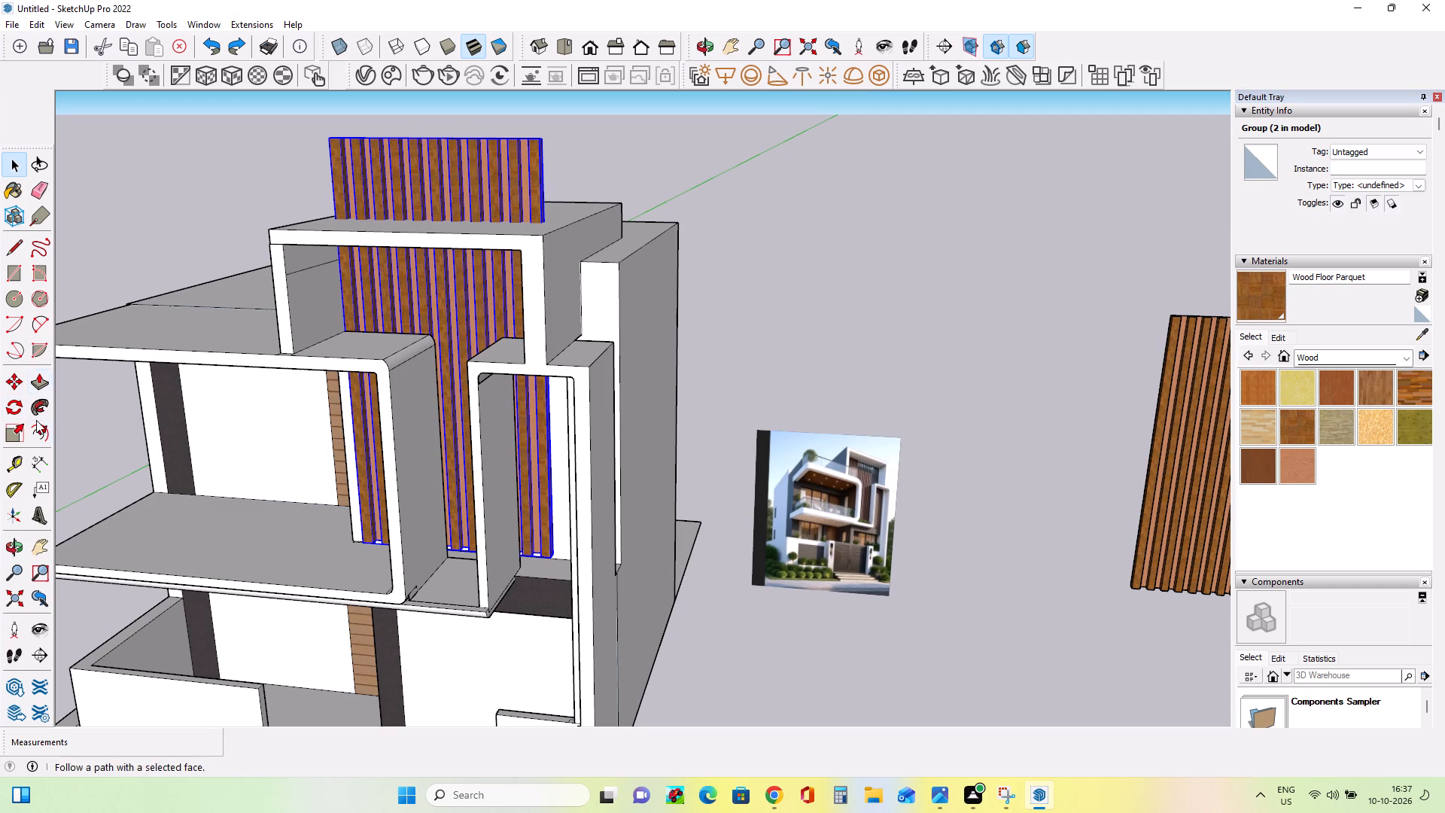
Scale the slat panel copy along red and green from its side grip by about 0.85 and -3.17, and deselect it.
left_click(11, 433)
middle_click_drag(419, 415, 598, 382)
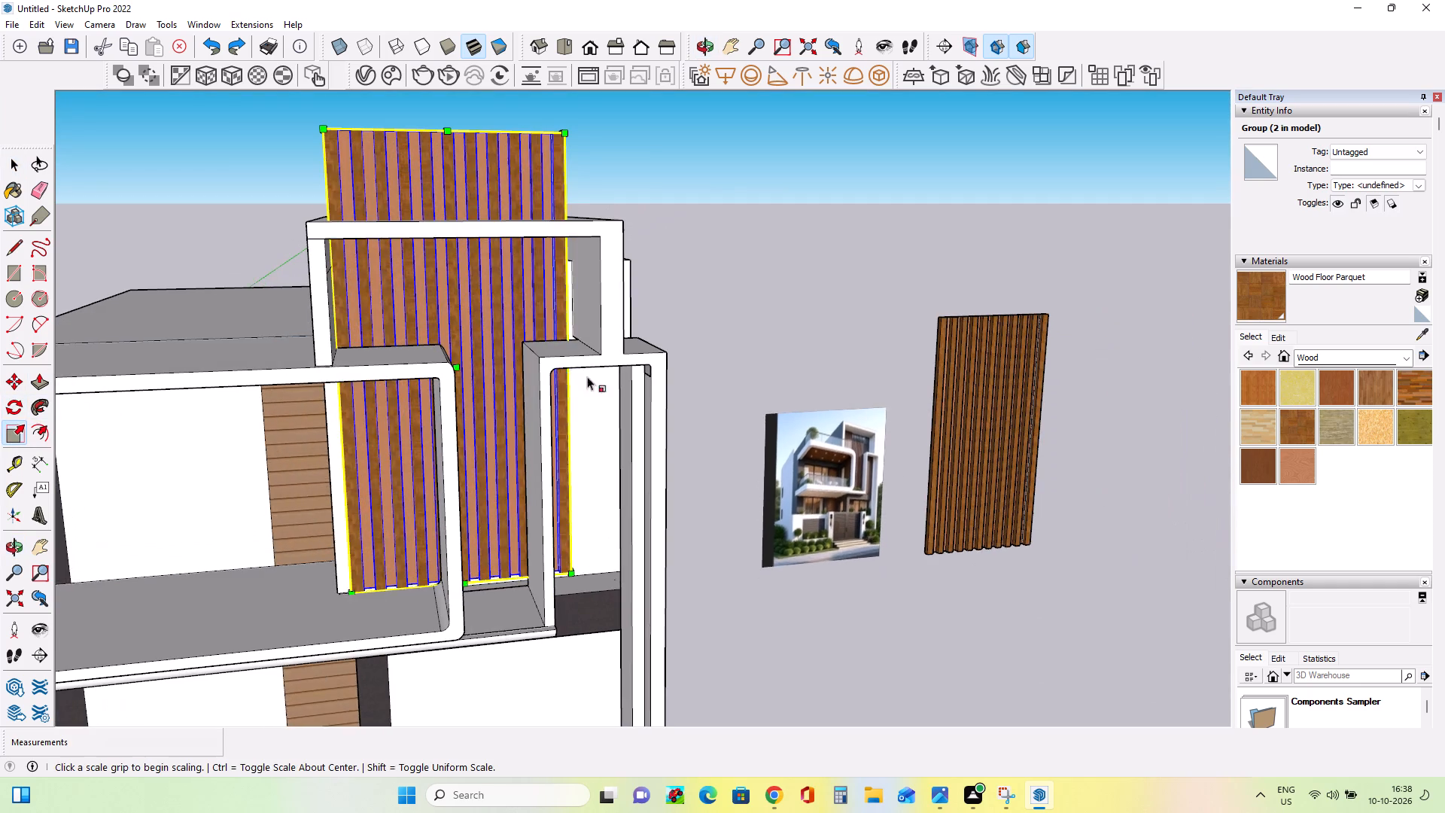
scroll(571, 325, "up", 3)
middle_click_drag(537, 435, 426, 398)
middle_click_drag(423, 397, 408, 391)
scroll(582, 379, "up", 4)
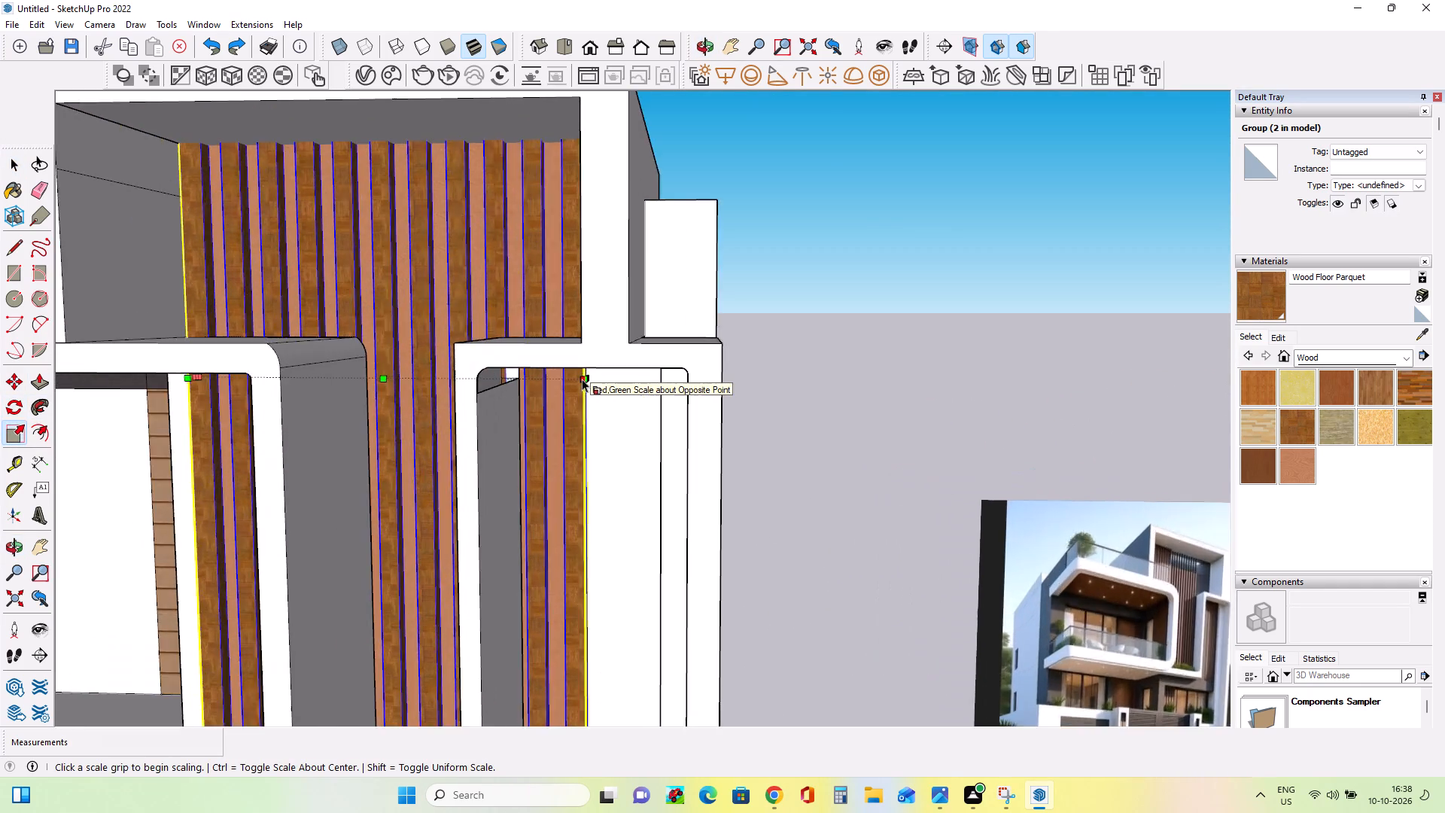
scroll(582, 379, "up", 9)
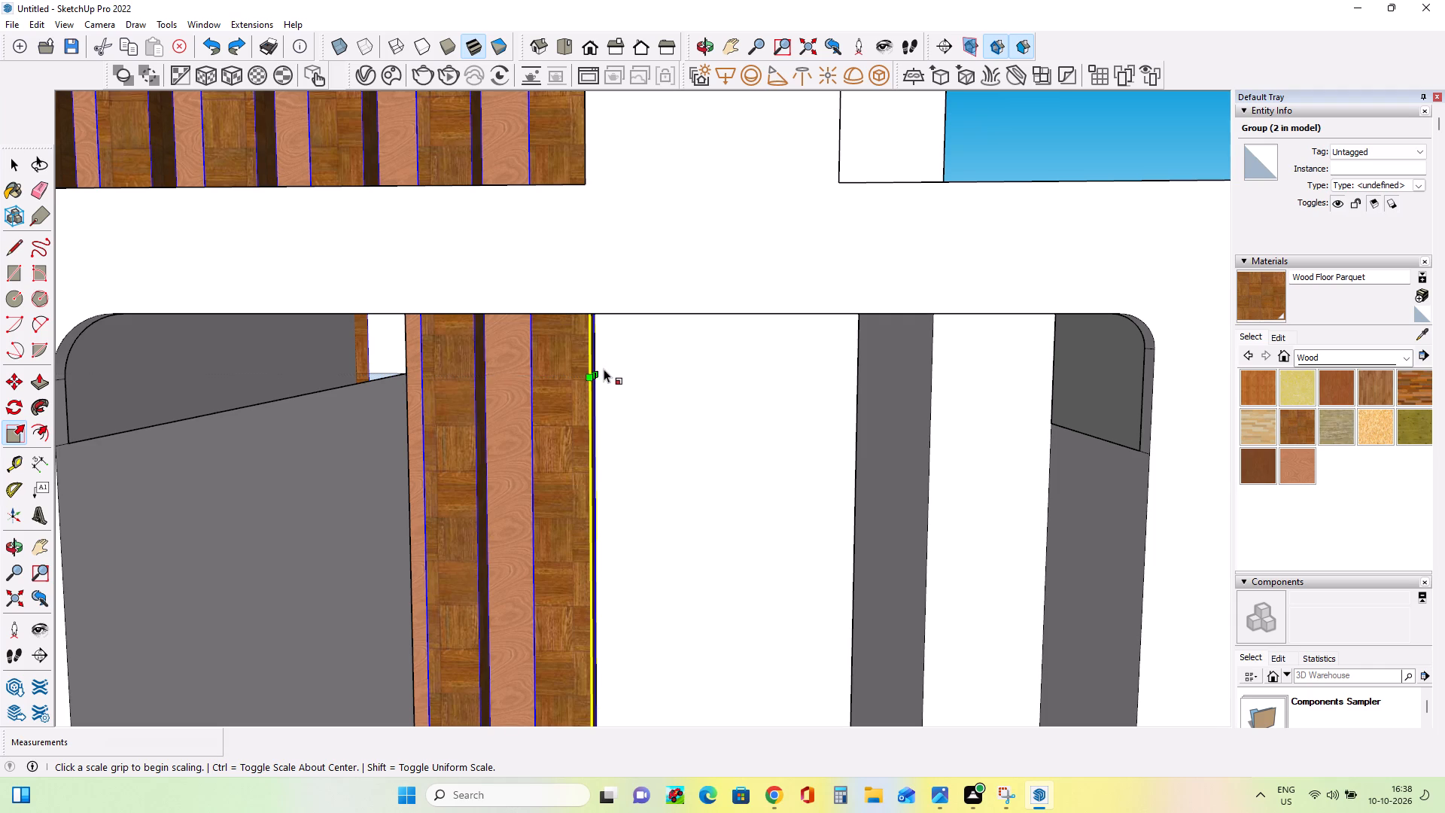
left_click(602, 370)
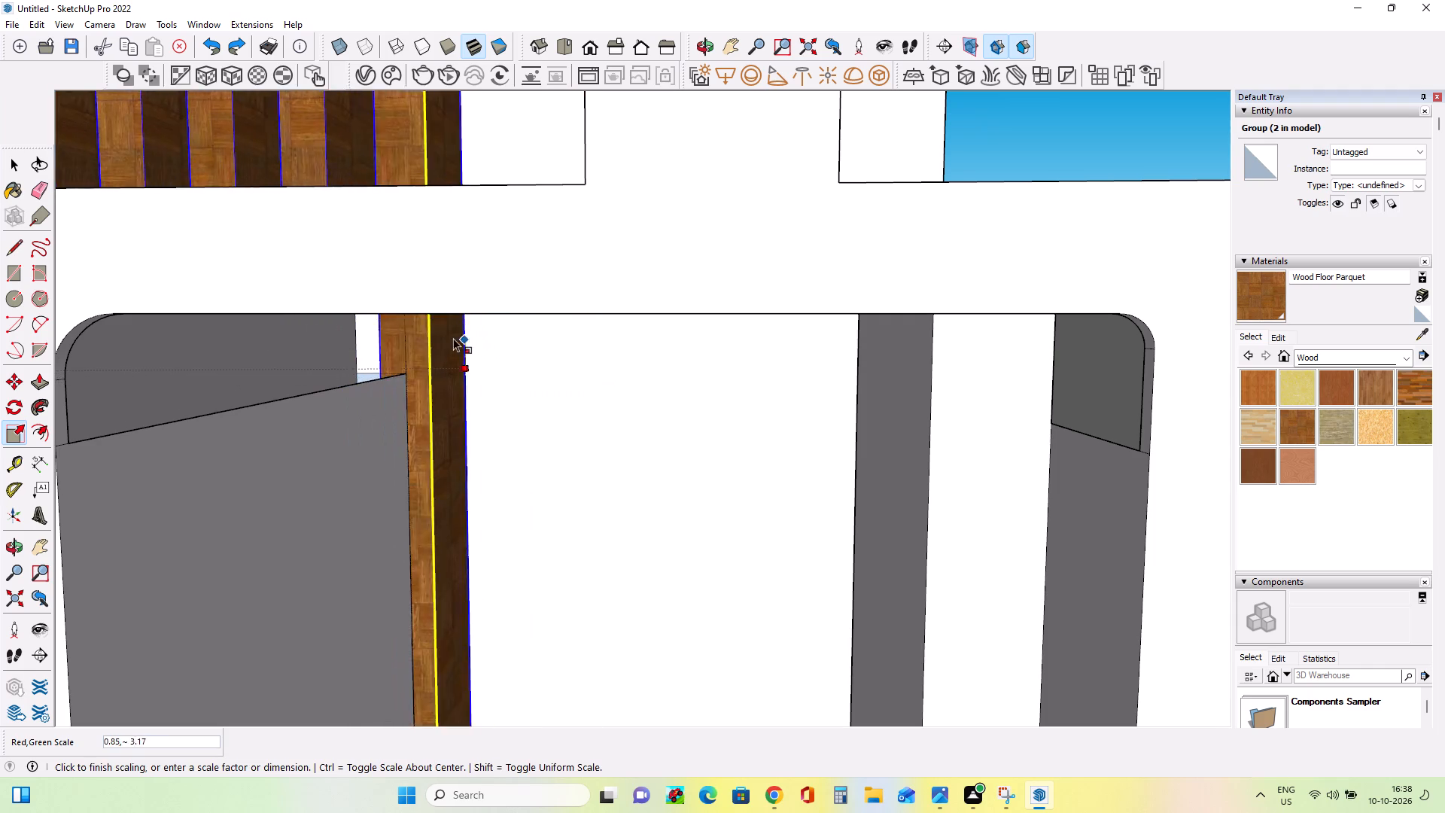
left_click(457, 346)
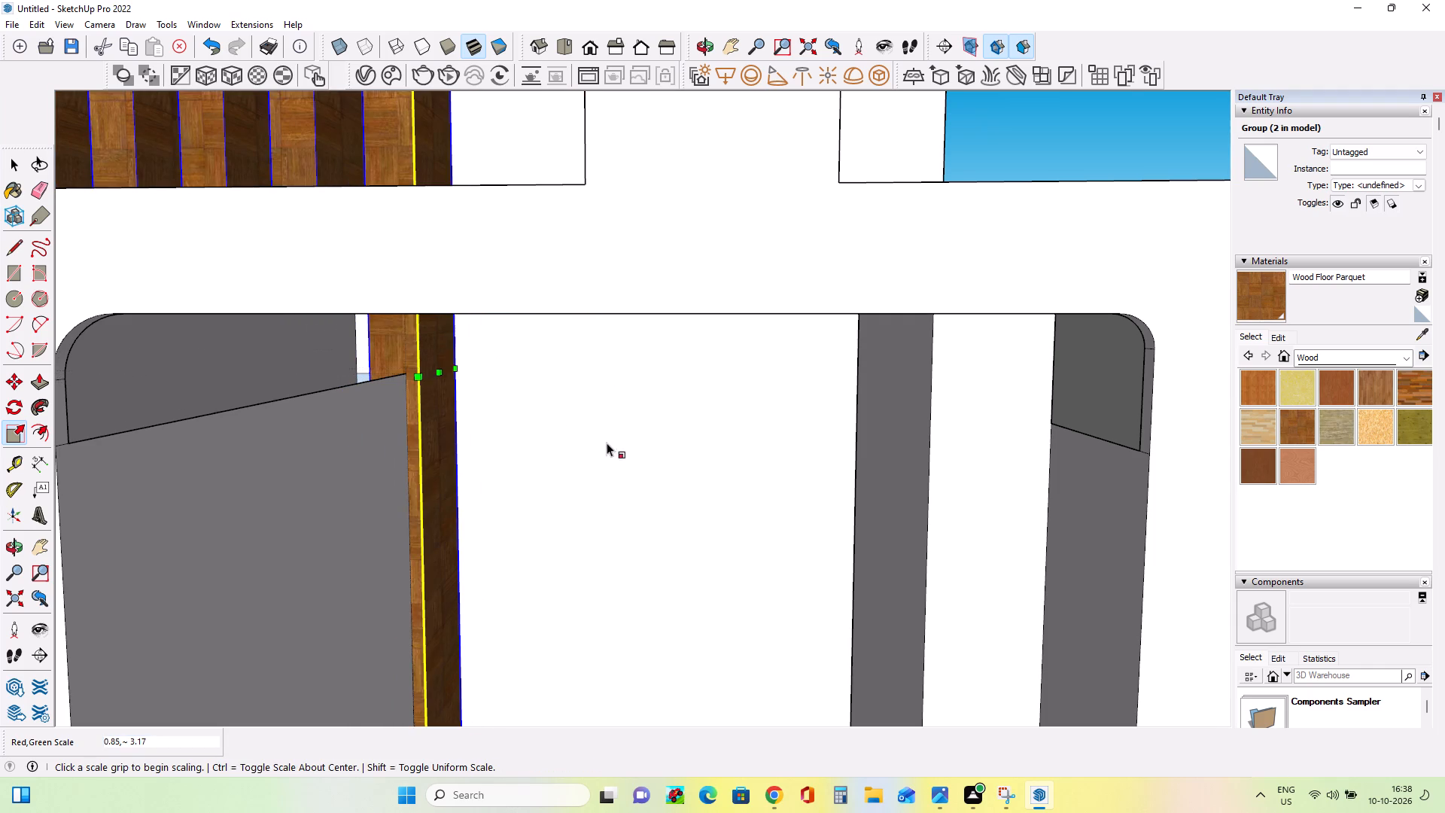
scroll(638, 459, "down", 19)
middle_click_drag(583, 480, 618, 480)
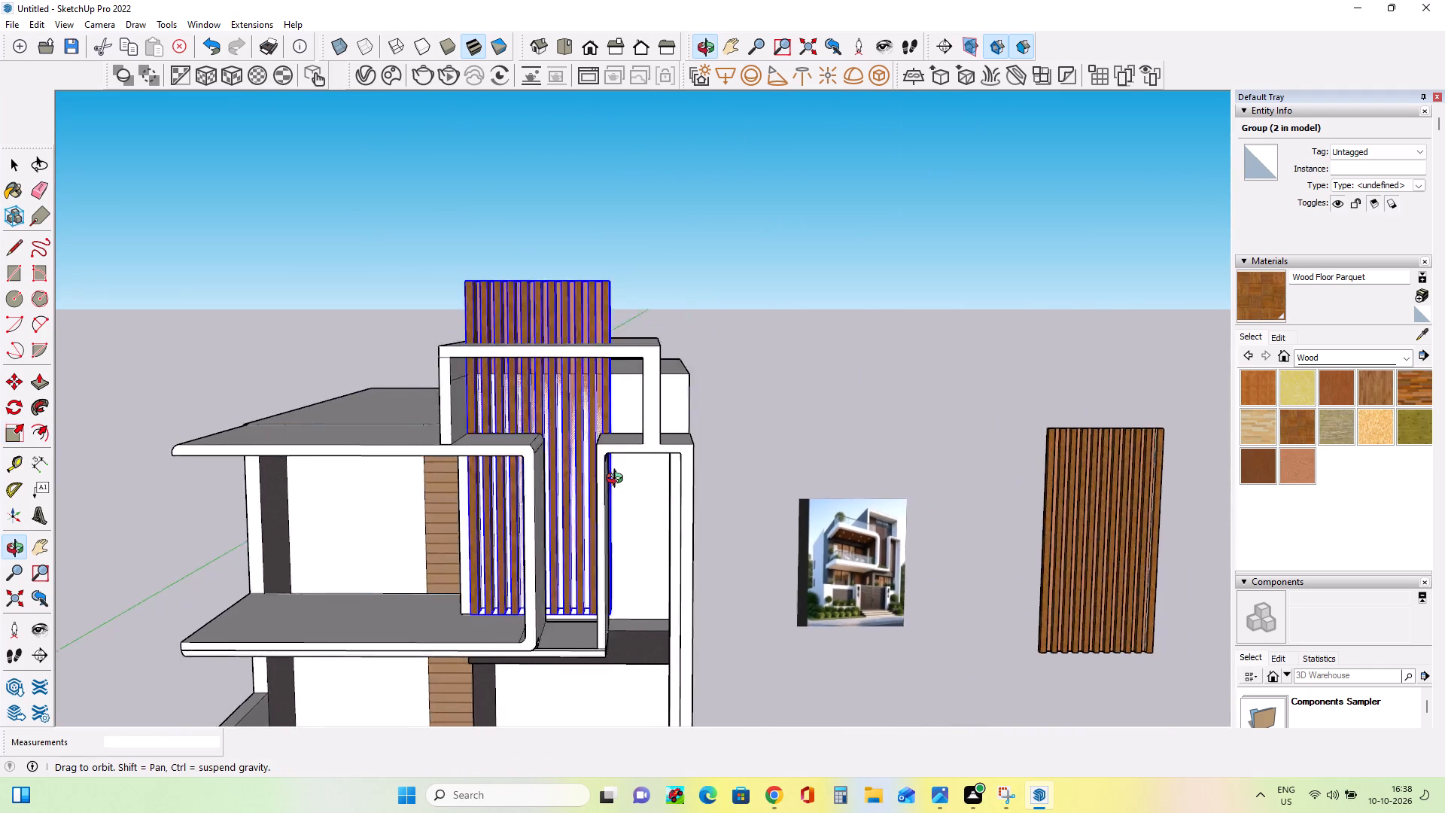
middle_click_drag(618, 480, 605, 514)
scroll(574, 521, "down", 1)
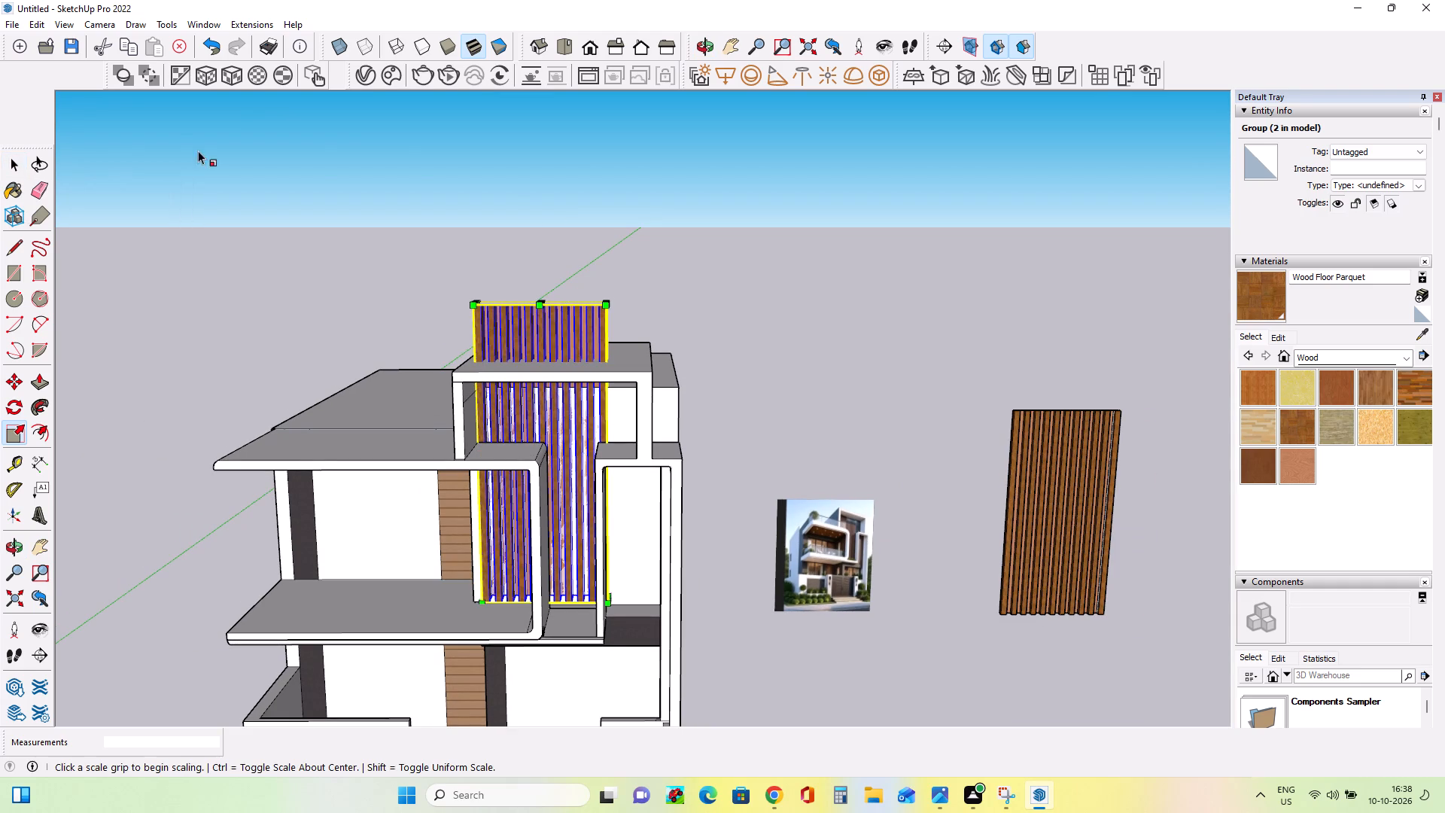
left_click(8, 162)
left_click(316, 261)
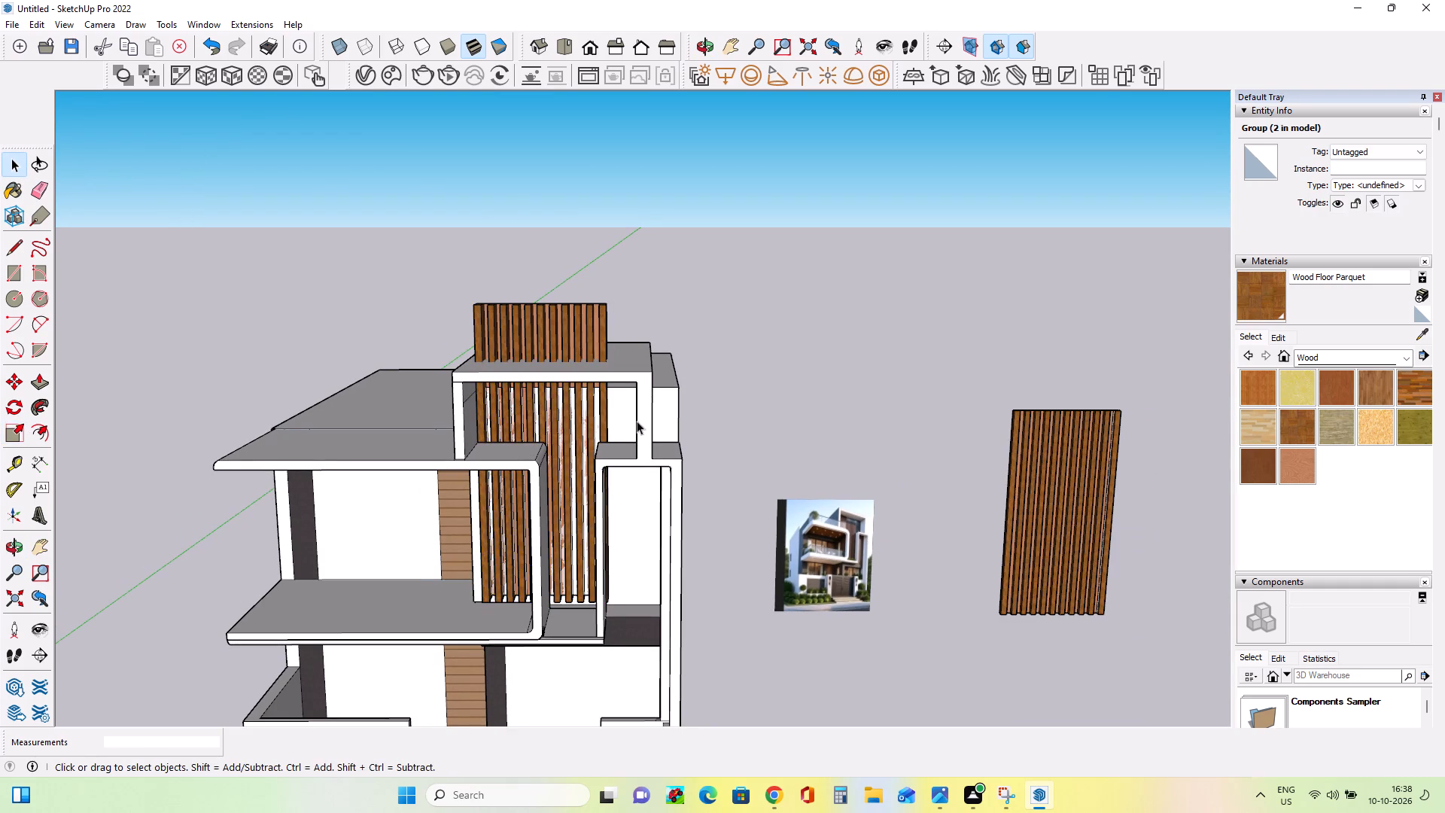
Paint the recessed wall behind the slat panel with Wood Veneer 02.
scroll(637, 421, "up", 1)
middle_click_drag(501, 455, 589, 446)
scroll(619, 601, "up", 4)
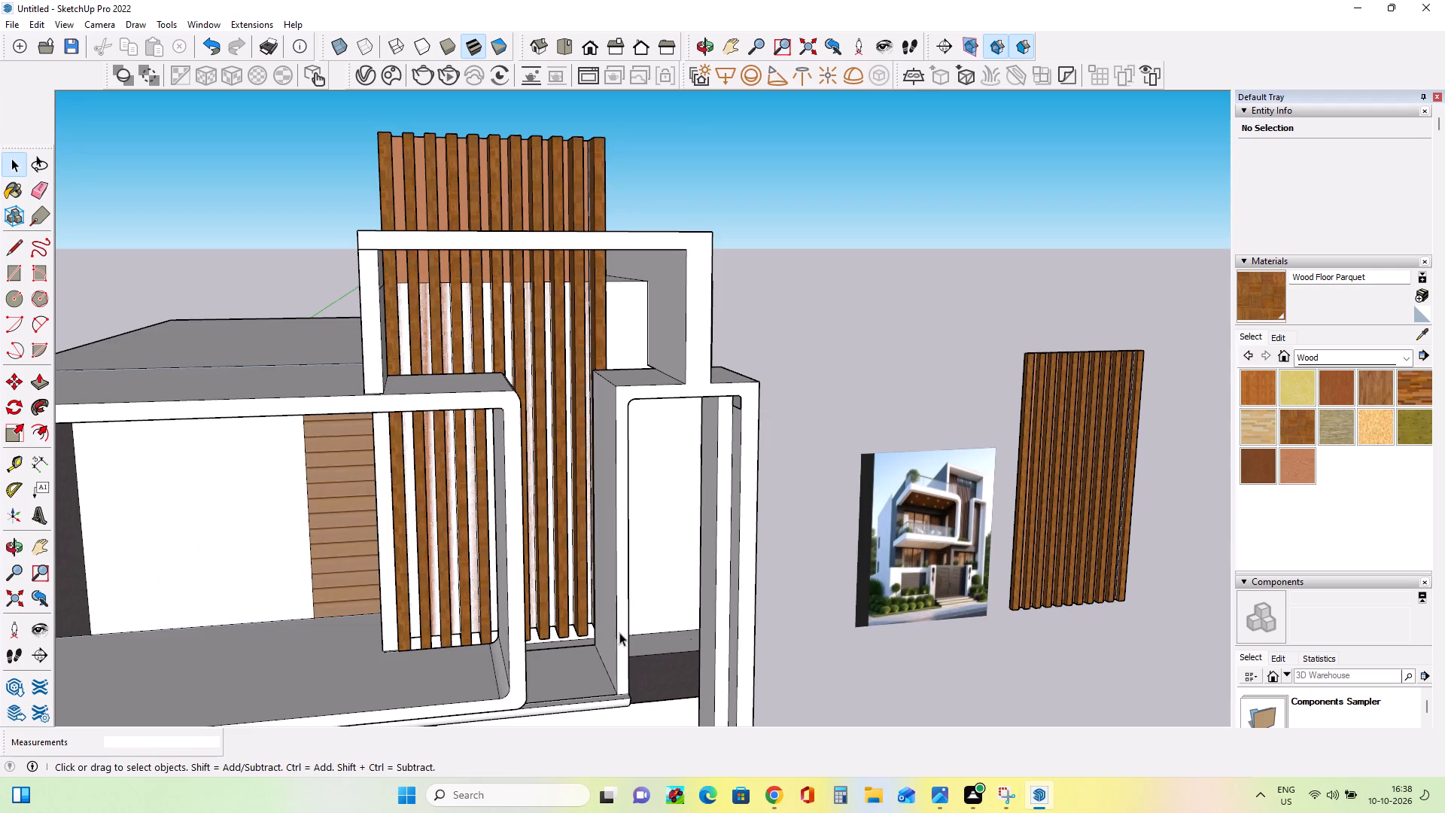
middle_click_drag(619, 632, 575, 669)
scroll(661, 456, "down", 2)
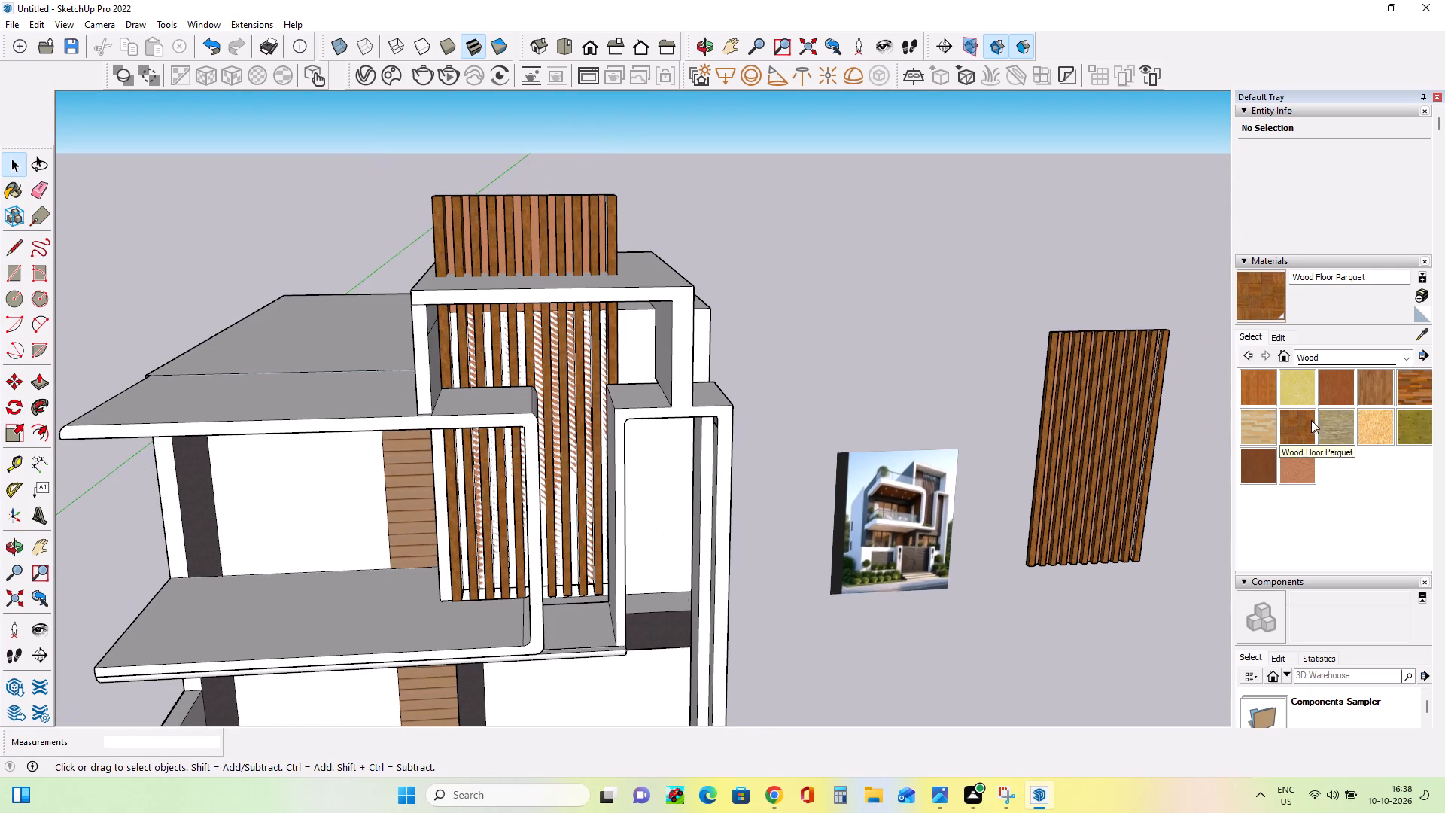
left_click(1292, 463)
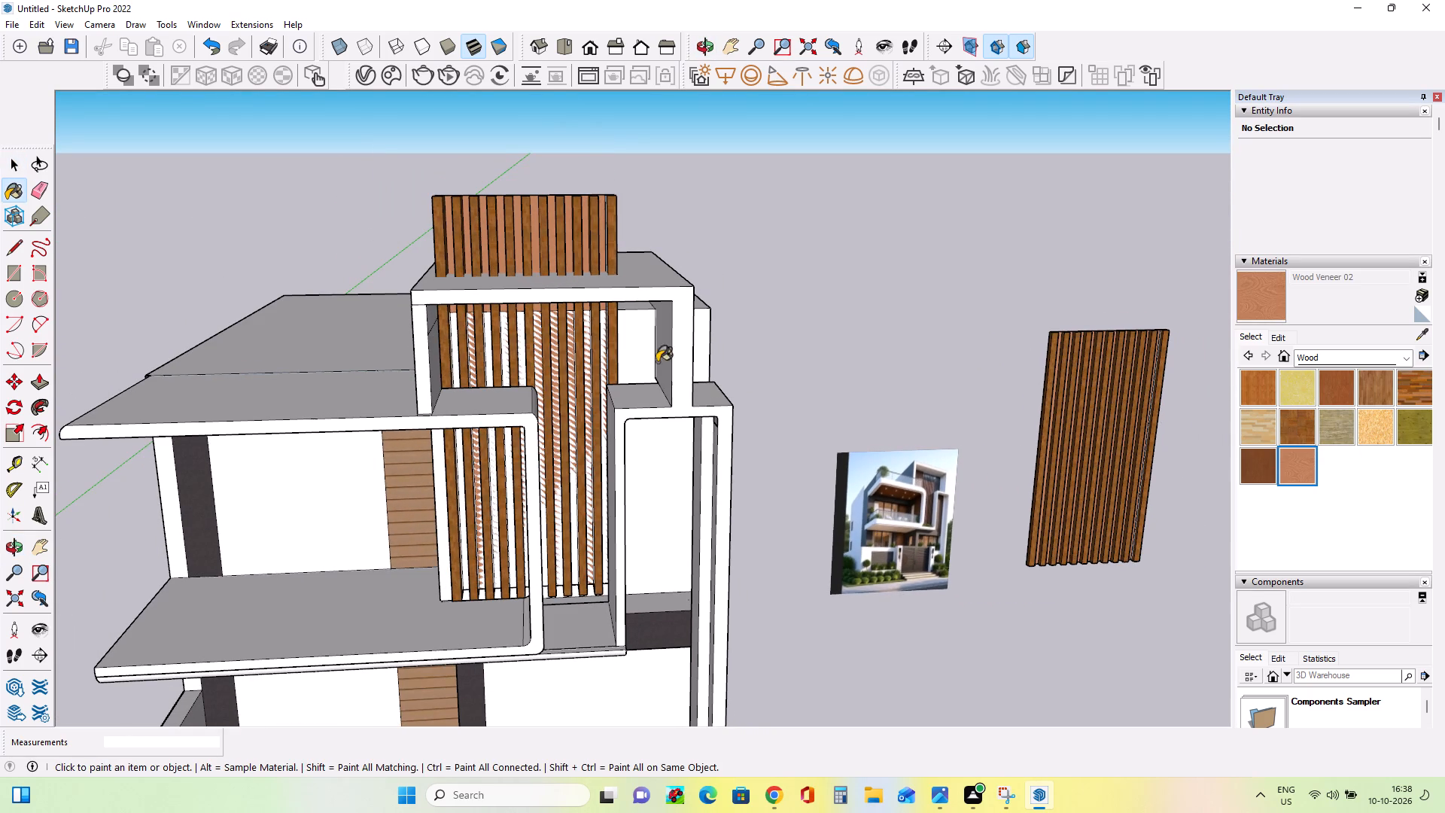
left_click(640, 361)
Check the slat colour in the reference image and apply Wood Veneer 01 to the slat panel group on the facade.
middle_click_drag(667, 419, 628, 416)
middle_click_drag(669, 351, 661, 364)
scroll(890, 495, "up", 10)
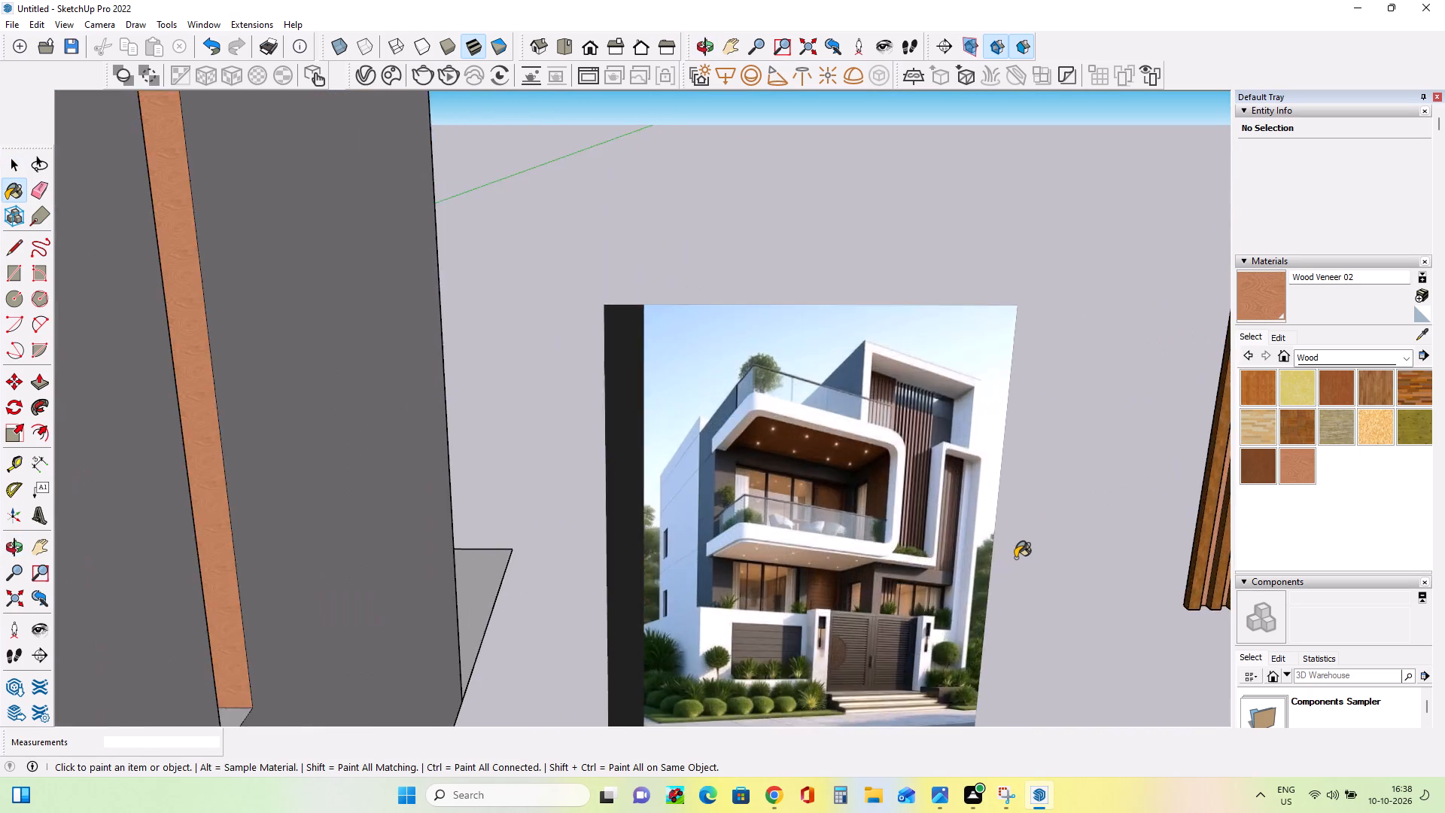
scroll(1015, 558, "up", 3)
scroll(1013, 557, "down", 3)
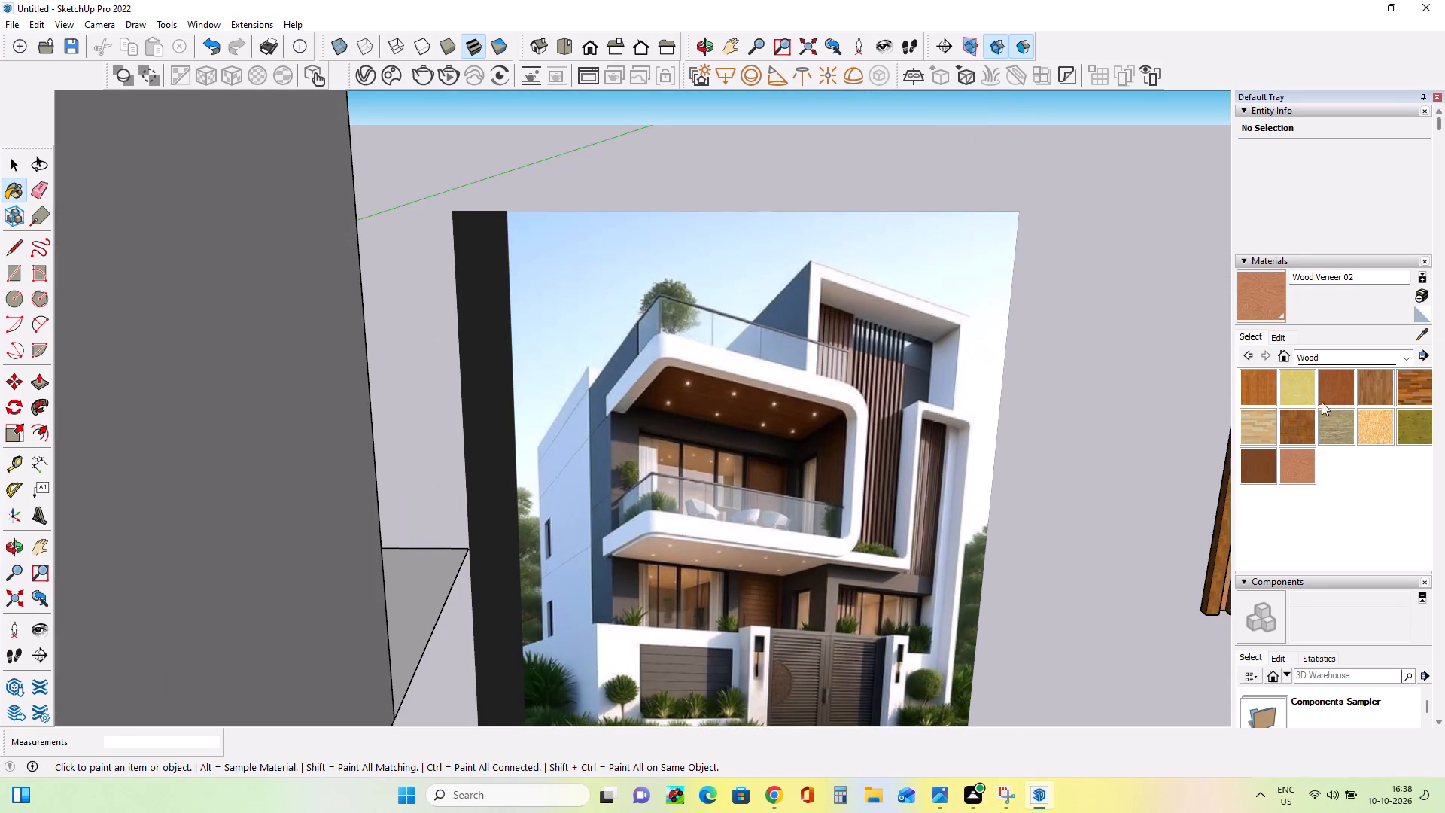
left_click(1255, 456)
scroll(1024, 385, "down", 2)
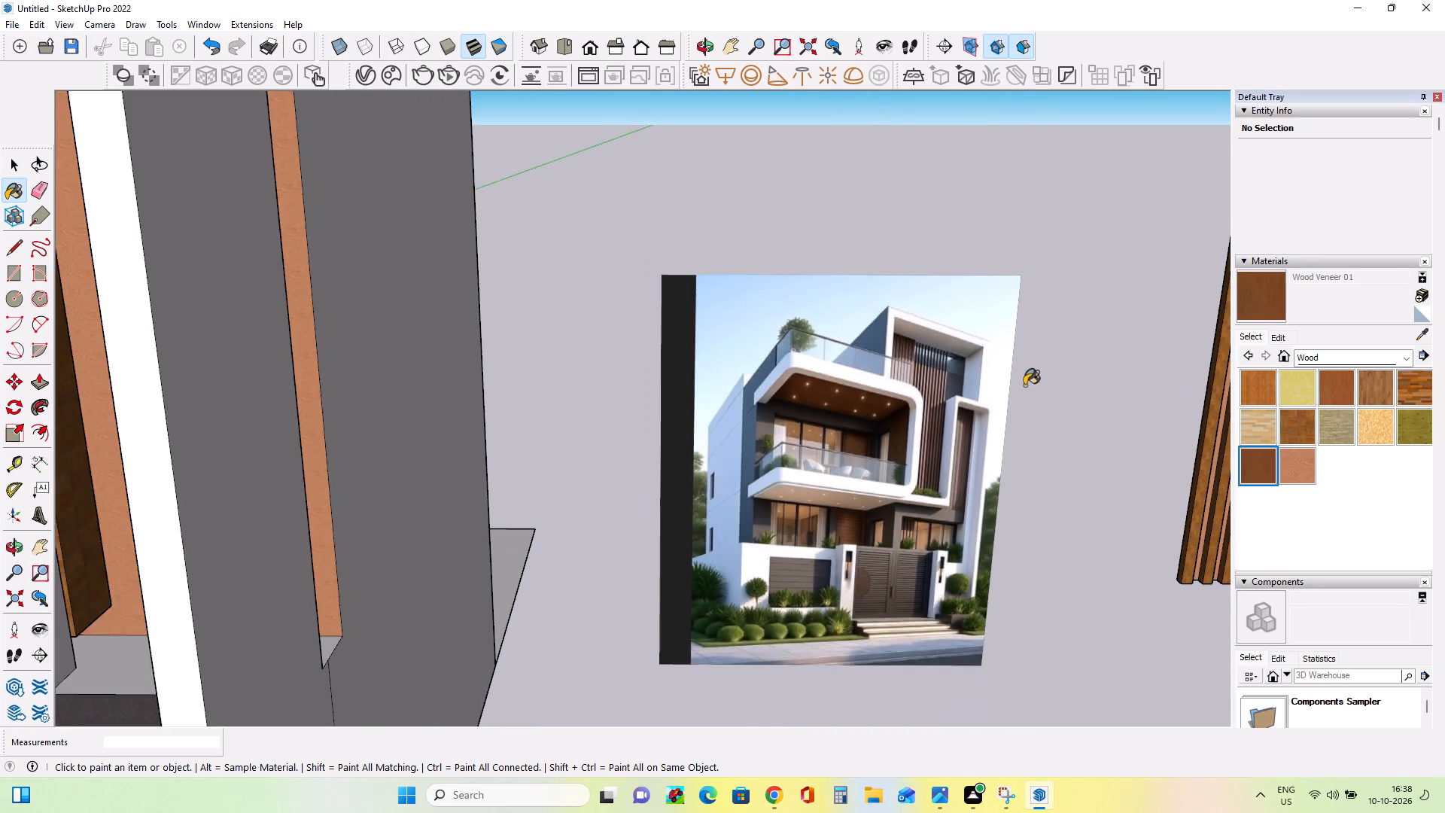
scroll(1024, 385, "down", 4)
left_click(405, 175)
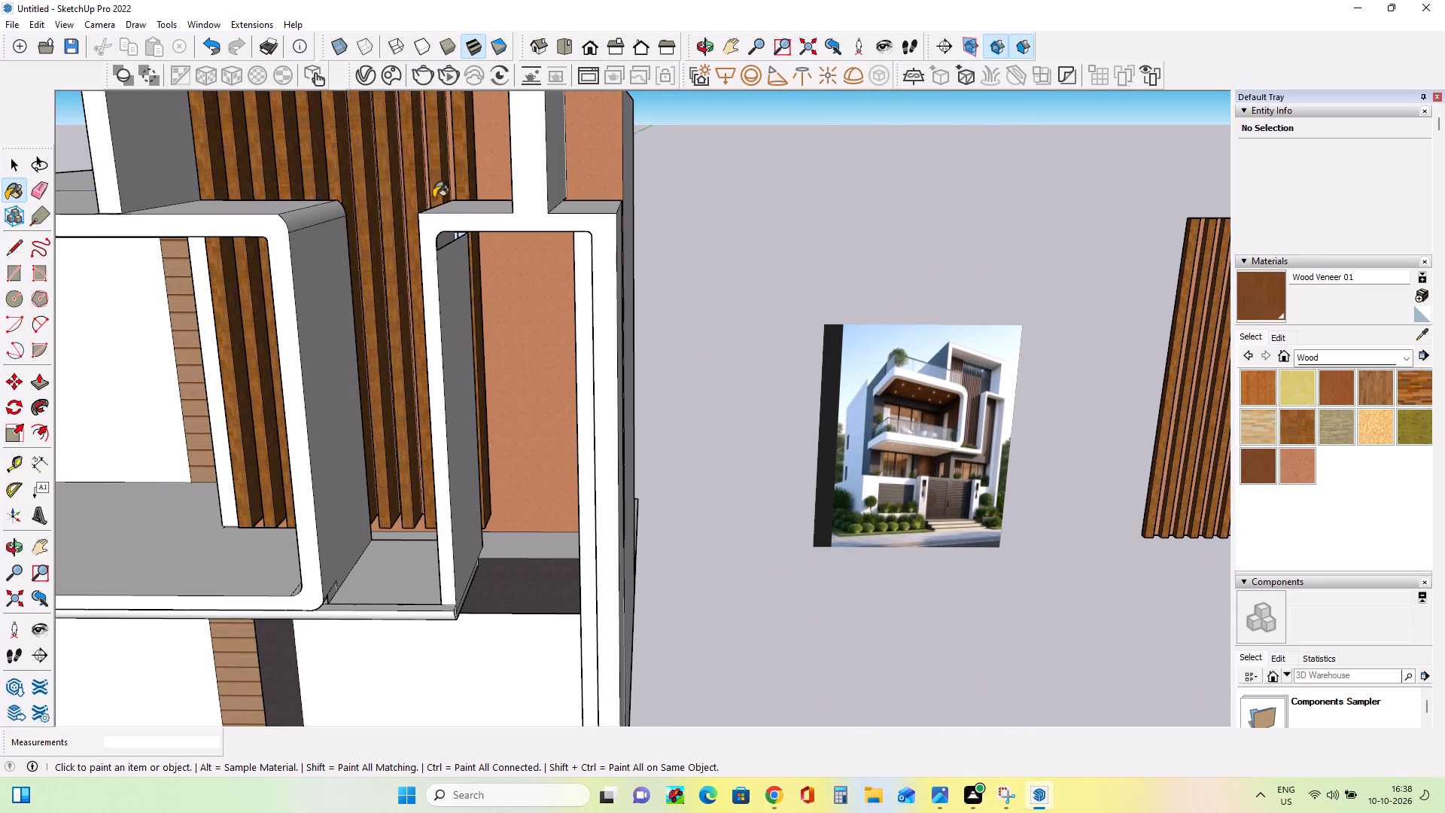
Open the facade's slat panel group for editing and paint its individual slats with Wood Veneer 01.
left_click(10, 166)
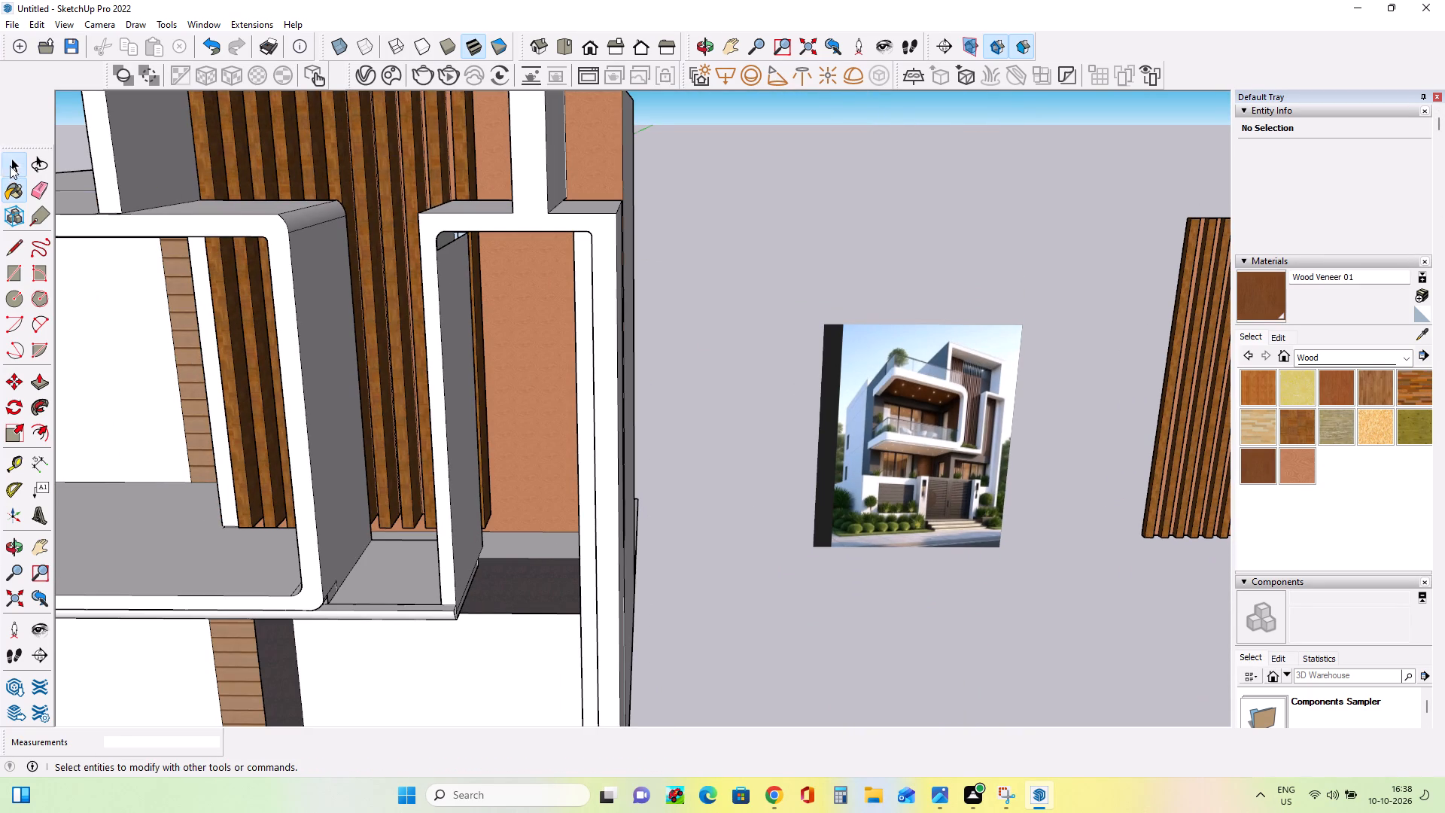
left_click(418, 176)
right_click(412, 179)
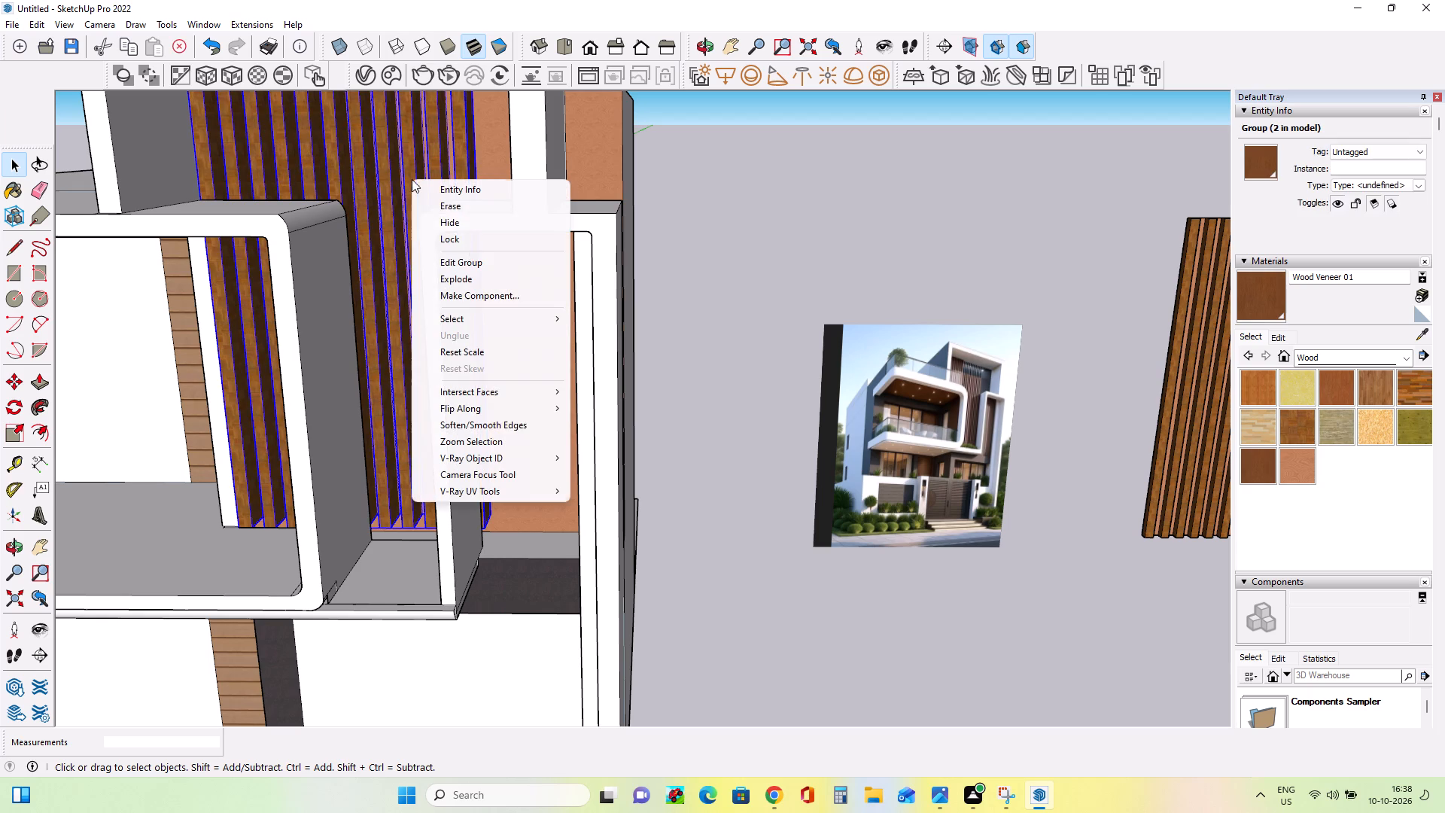
left_click(467, 262)
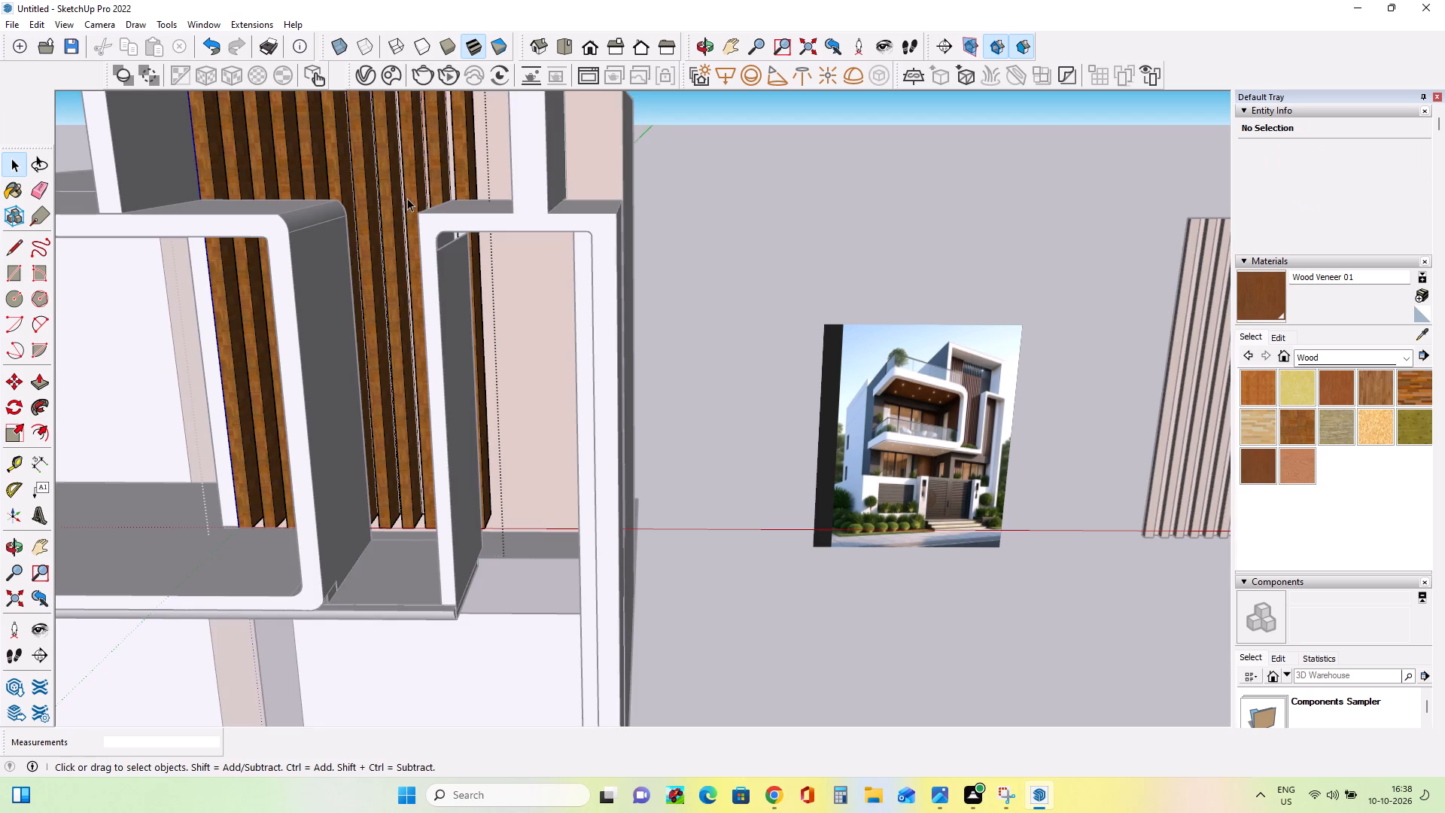
left_click(1276, 466)
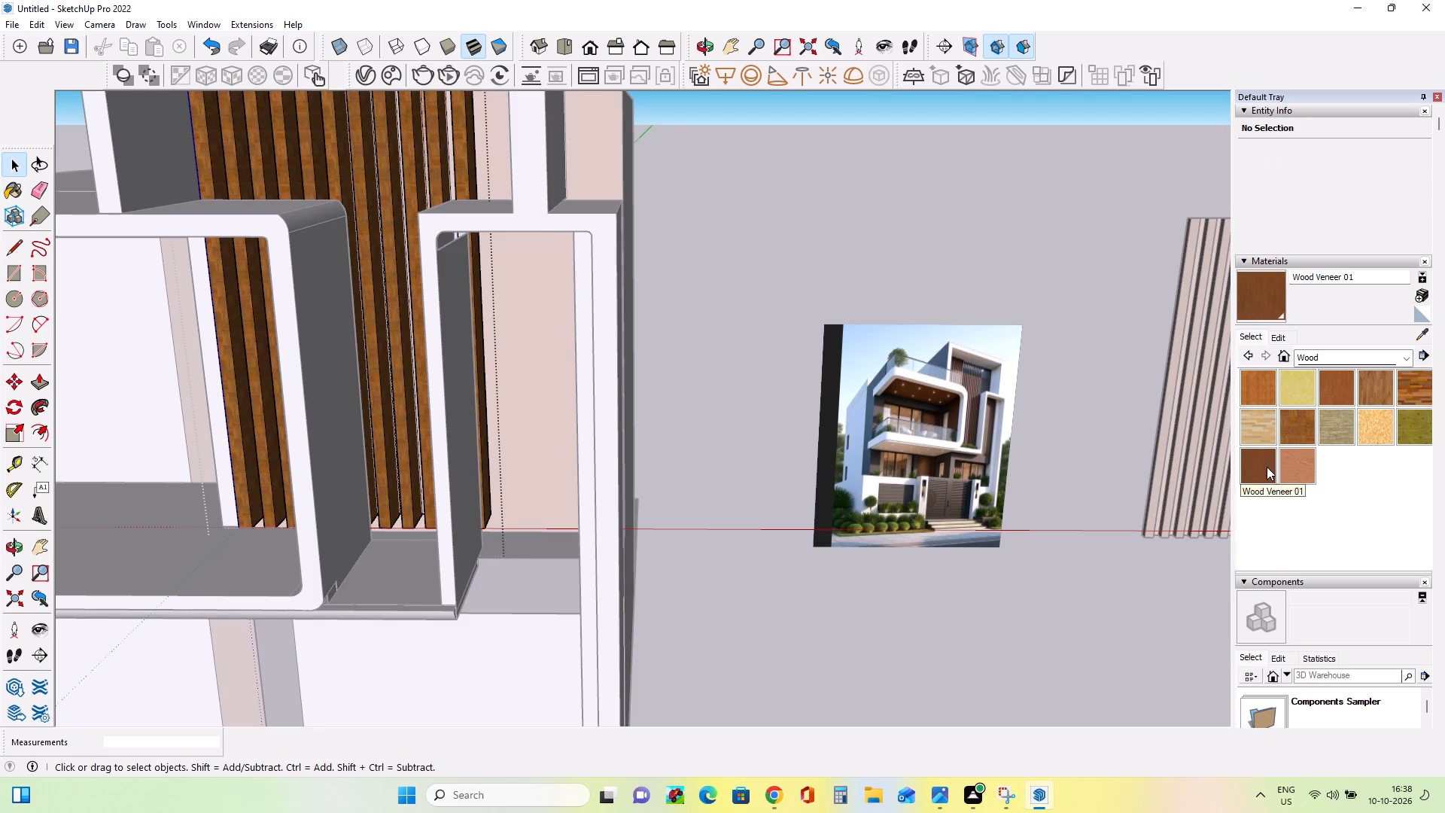
left_click(1267, 467)
left_click(386, 184)
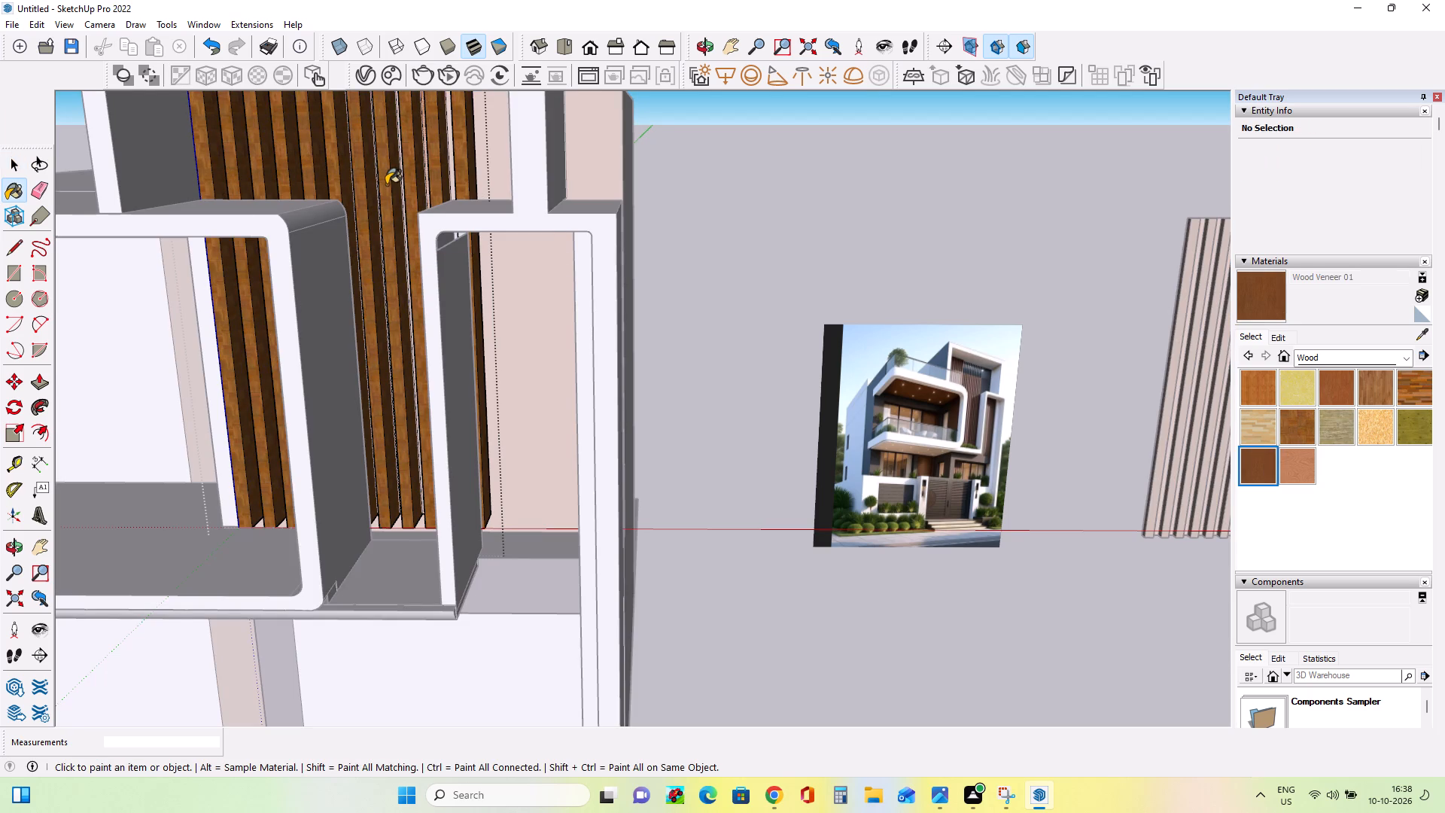
middle_click_drag(394, 268, 537, 289)
left_click(386, 200)
left_click(414, 195)
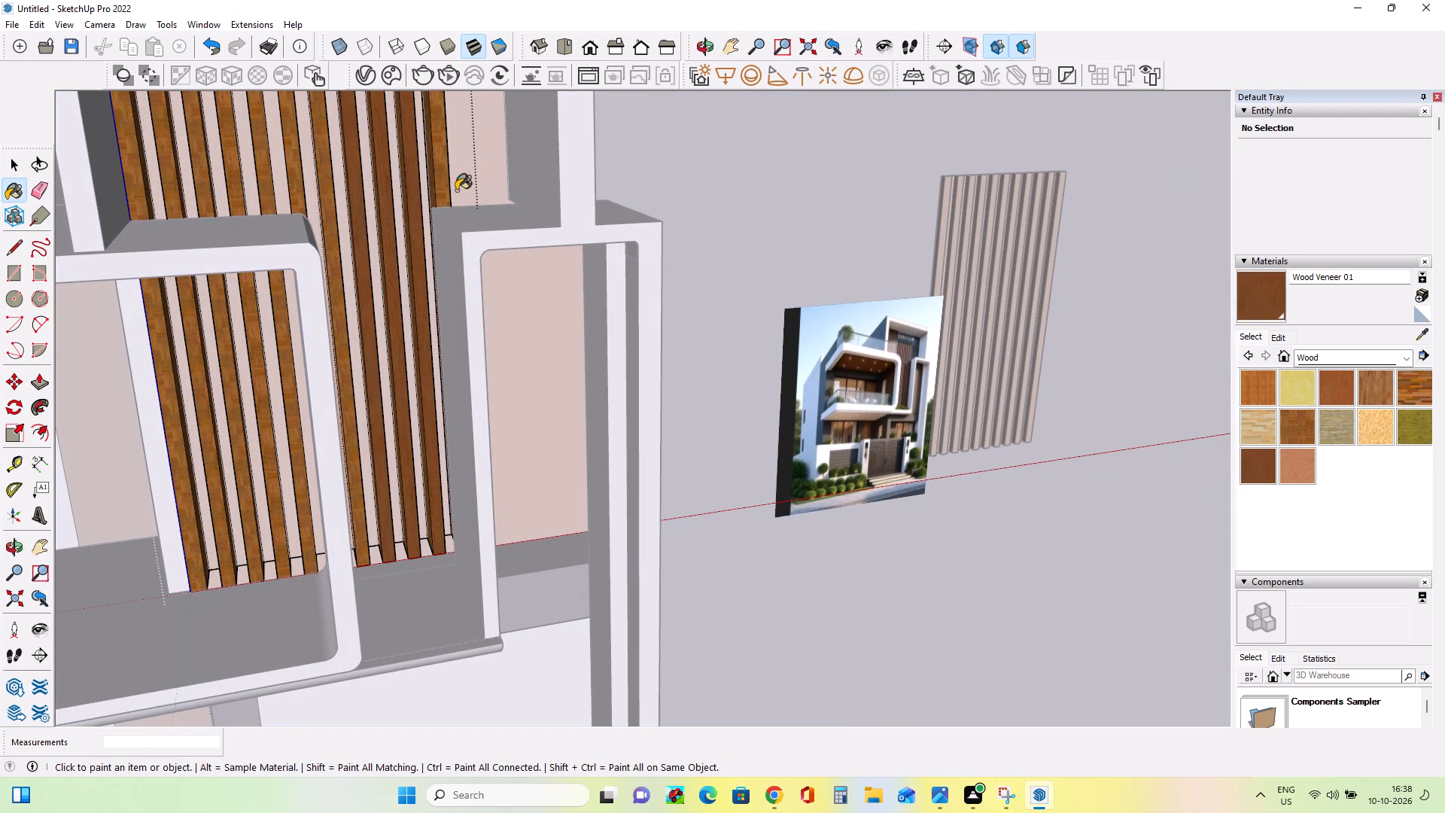
left_click(443, 189)
left_click(293, 189)
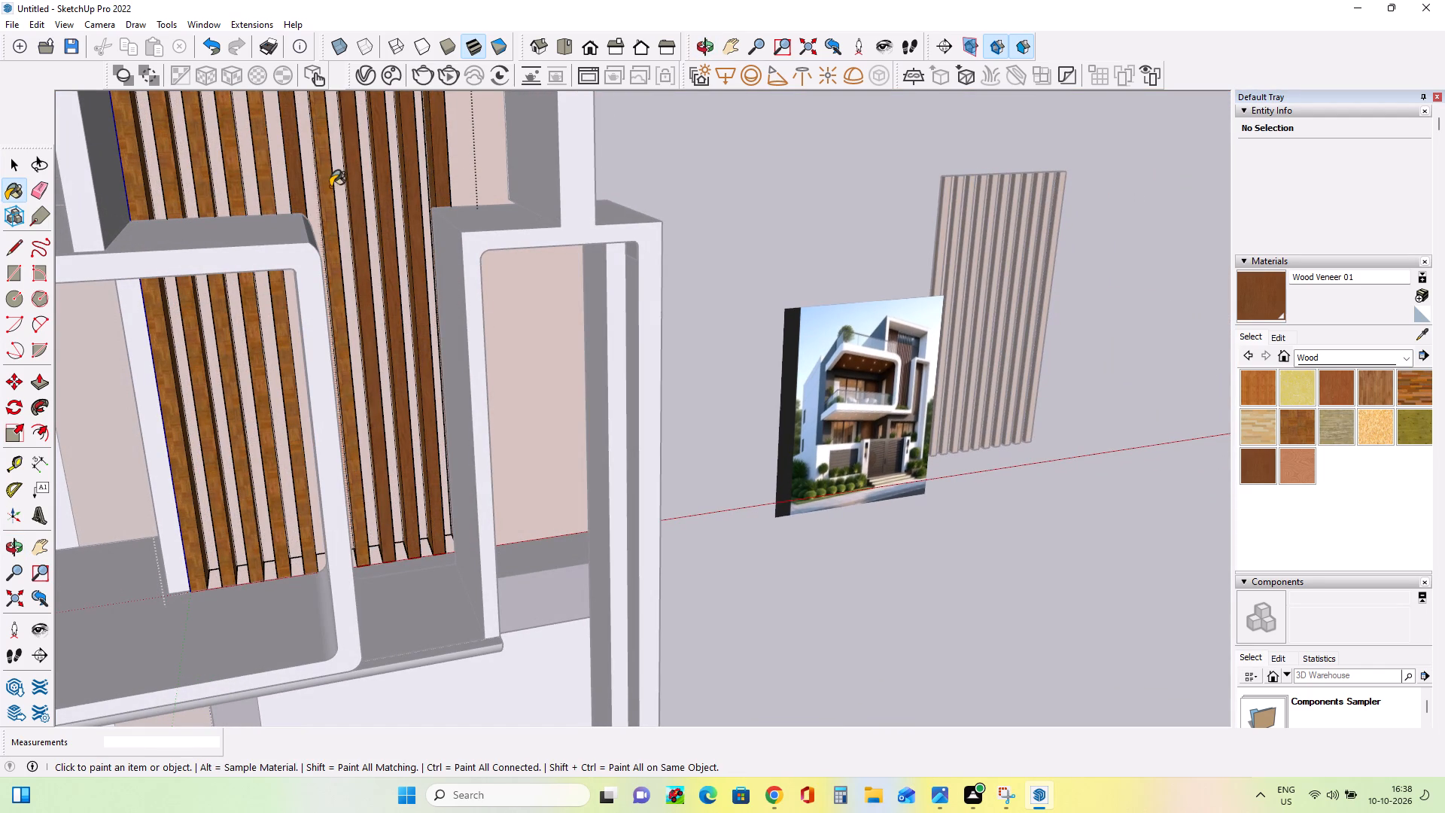
left_click(330, 187)
left_click(270, 186)
left_click(230, 185)
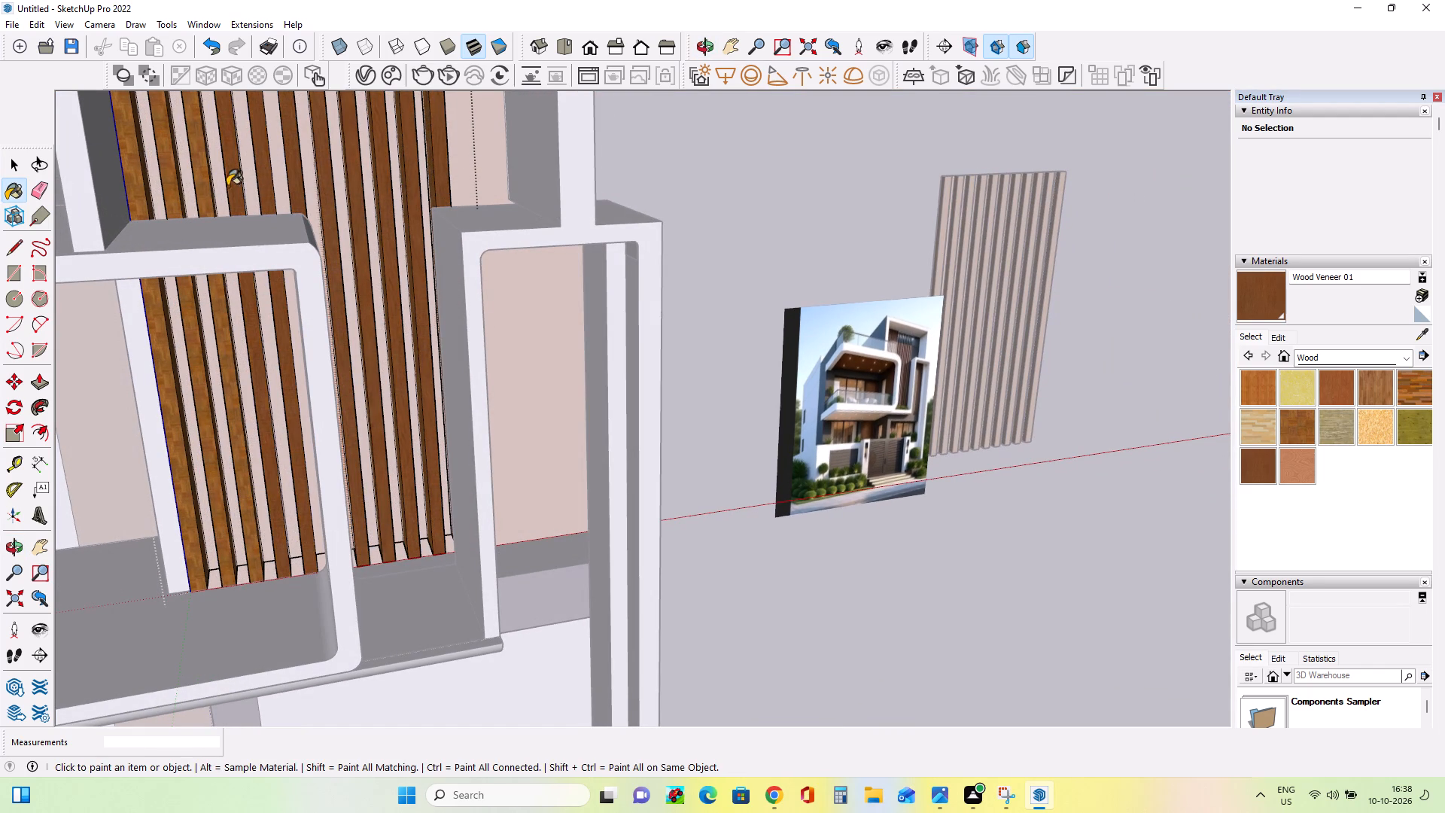
left_click(202, 190)
left_click(174, 190)
left_click(129, 191)
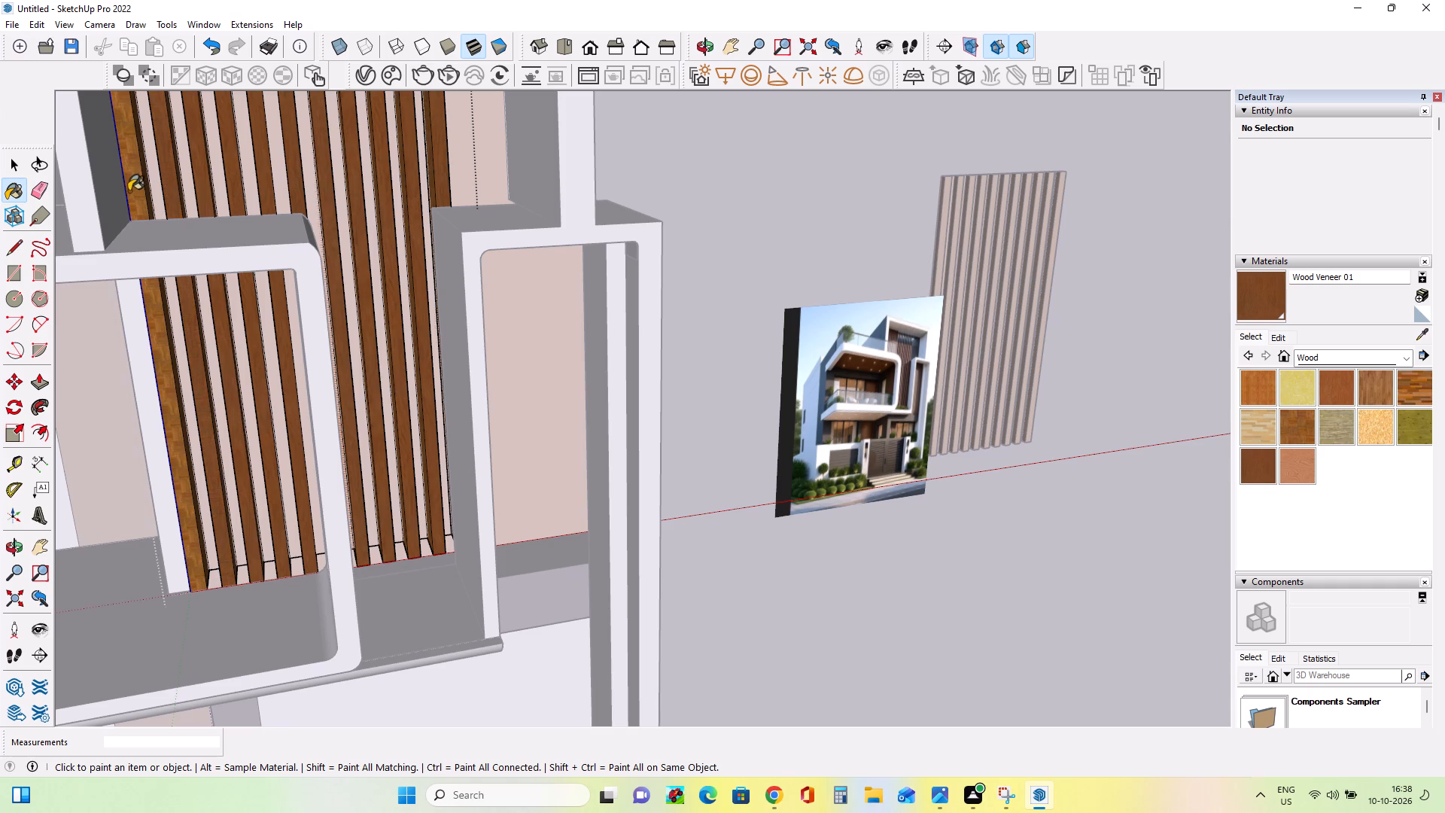
Examine the slat panel and the wall around it in the reference image and compare them with the modelled facade.
scroll(322, 292, "down", 7)
middle_click_drag(501, 367, 433, 296)
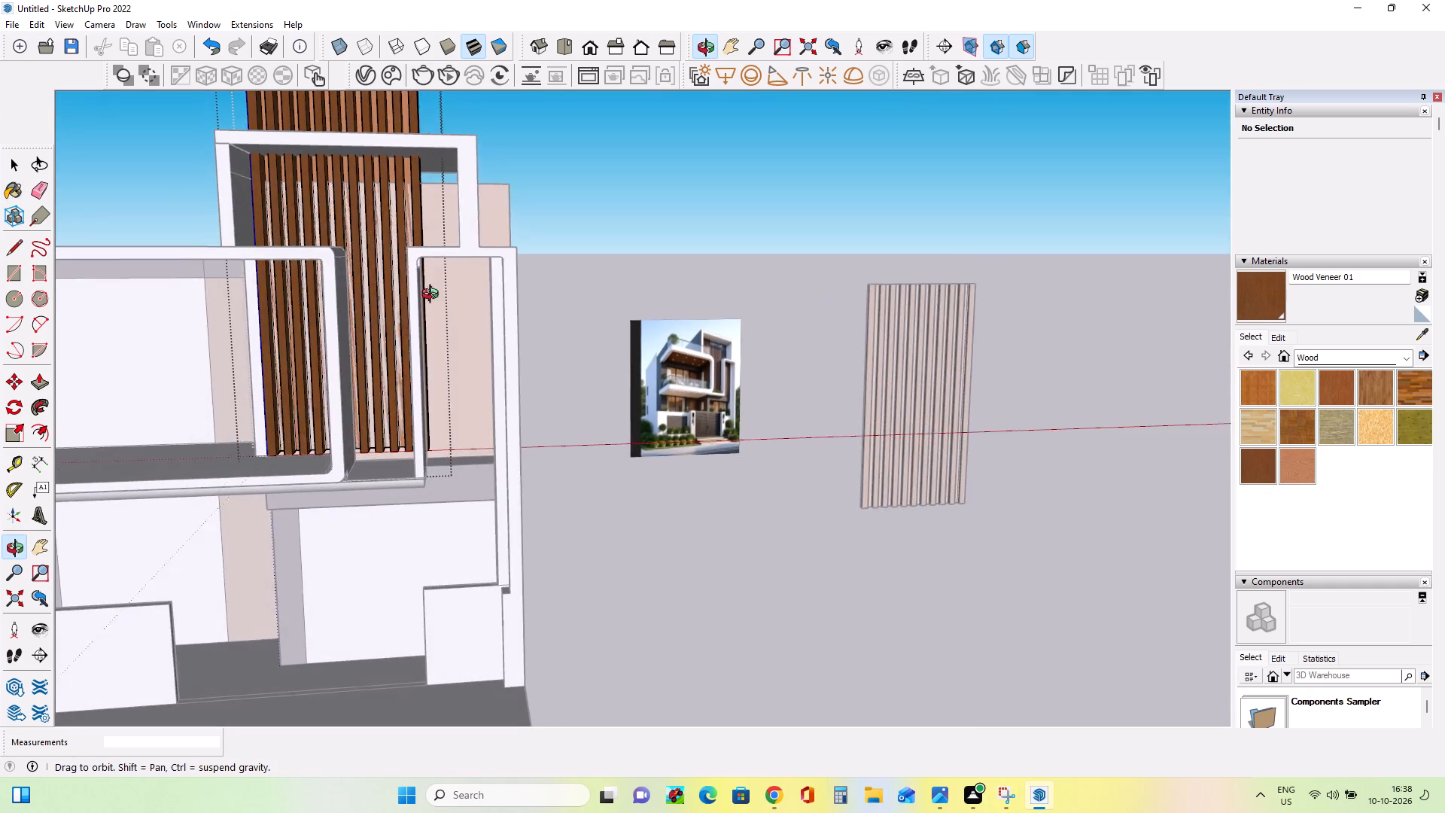
middle_click_drag(433, 296, 433, 278)
scroll(449, 279, "down", 6)
middle_click_drag(622, 341, 568, 341)
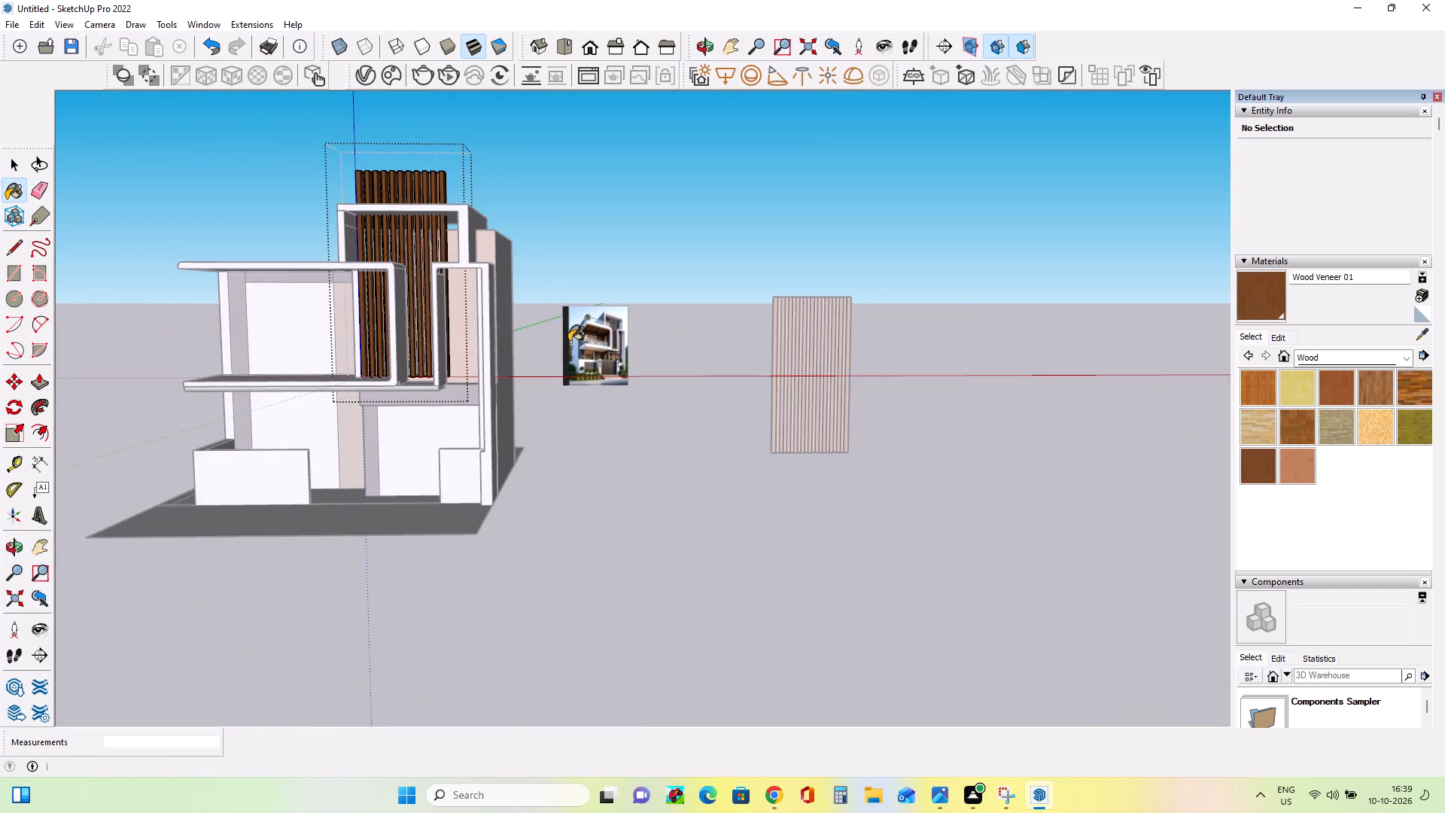
scroll(622, 339, "up", 20)
scroll(622, 339, "up", 4)
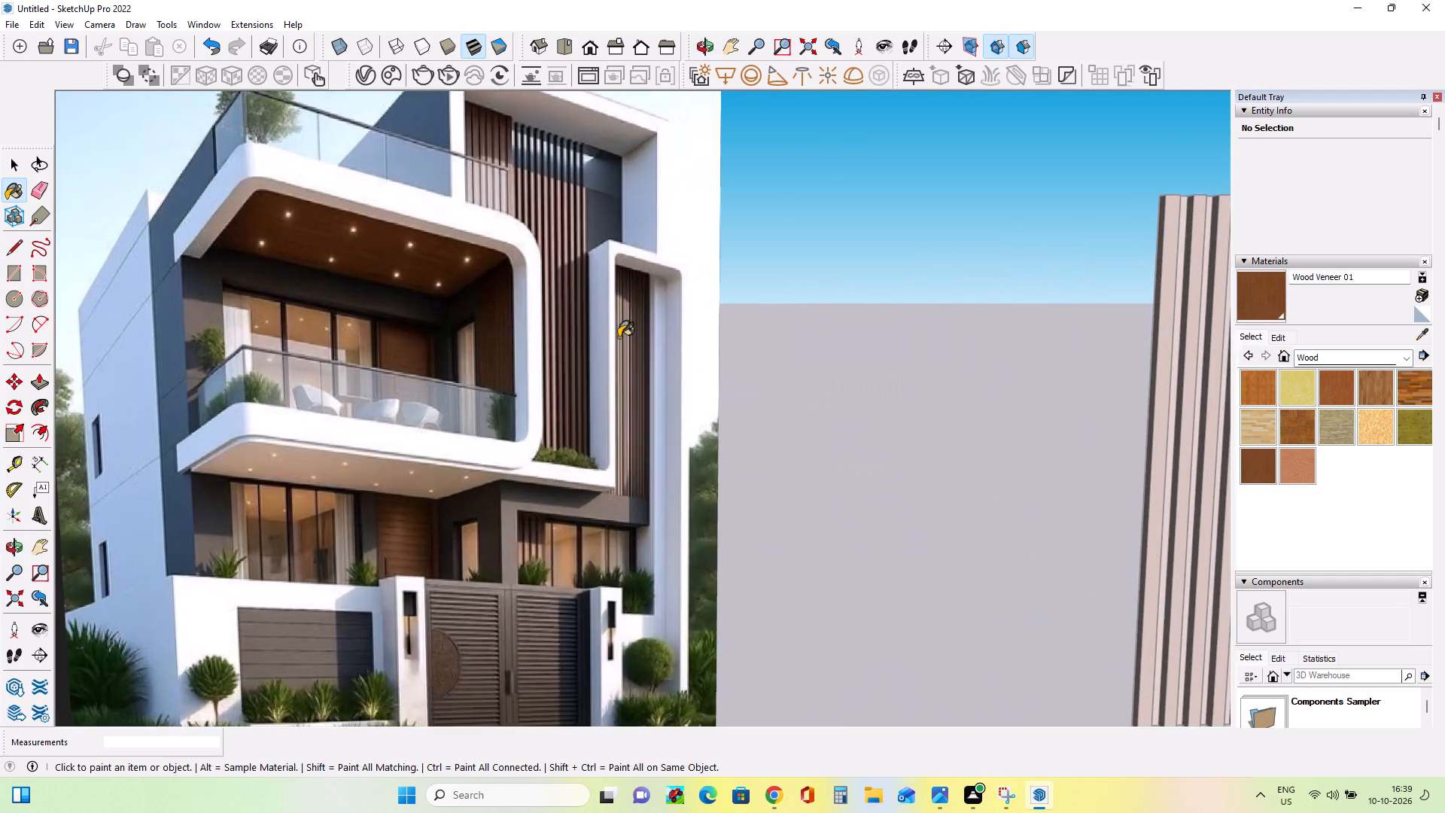
scroll(619, 337, "up", 3)
scroll(618, 337, "down", 7)
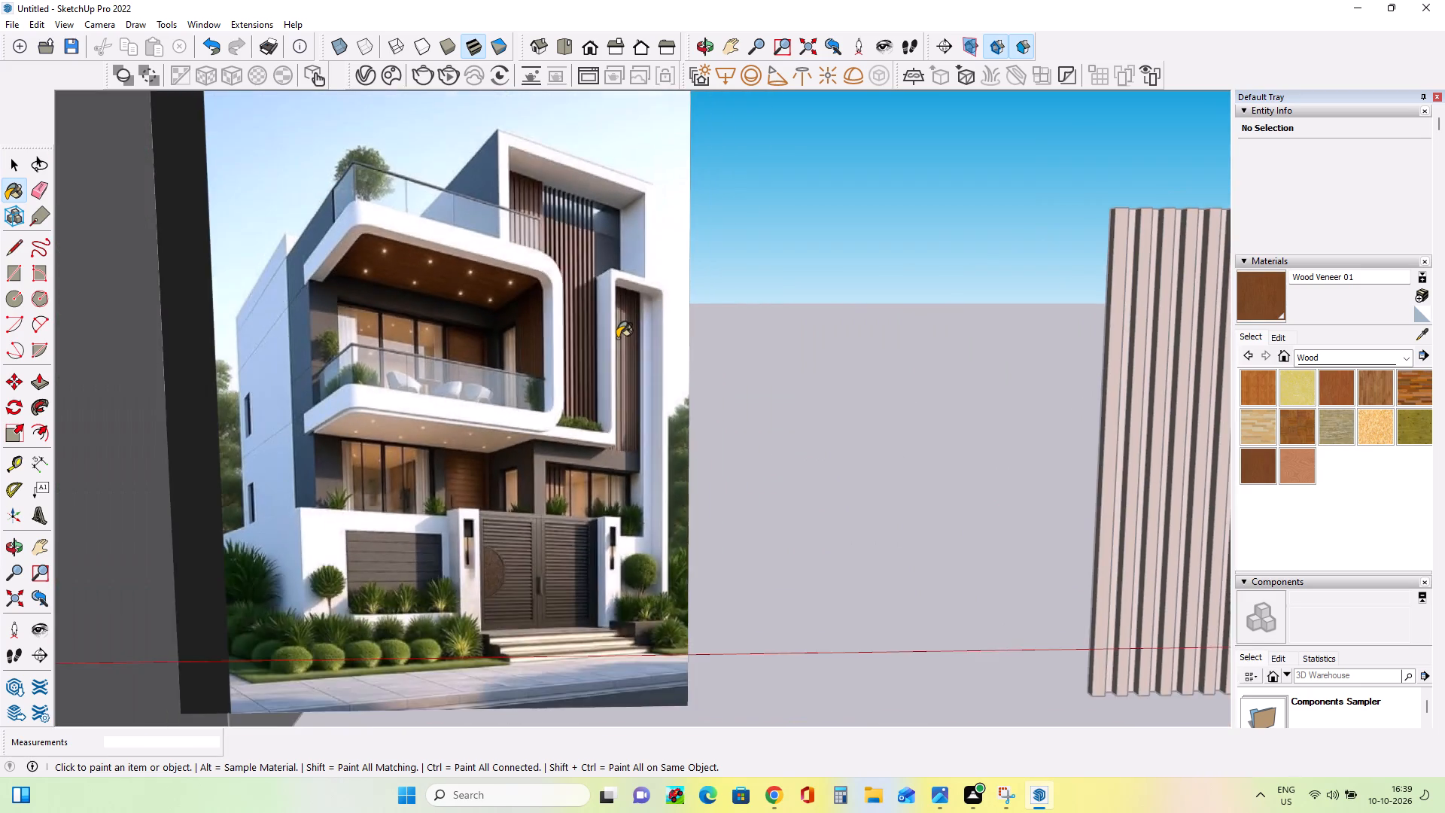
scroll(617, 338, "down", 18)
middle_click_drag(616, 338, 710, 454)
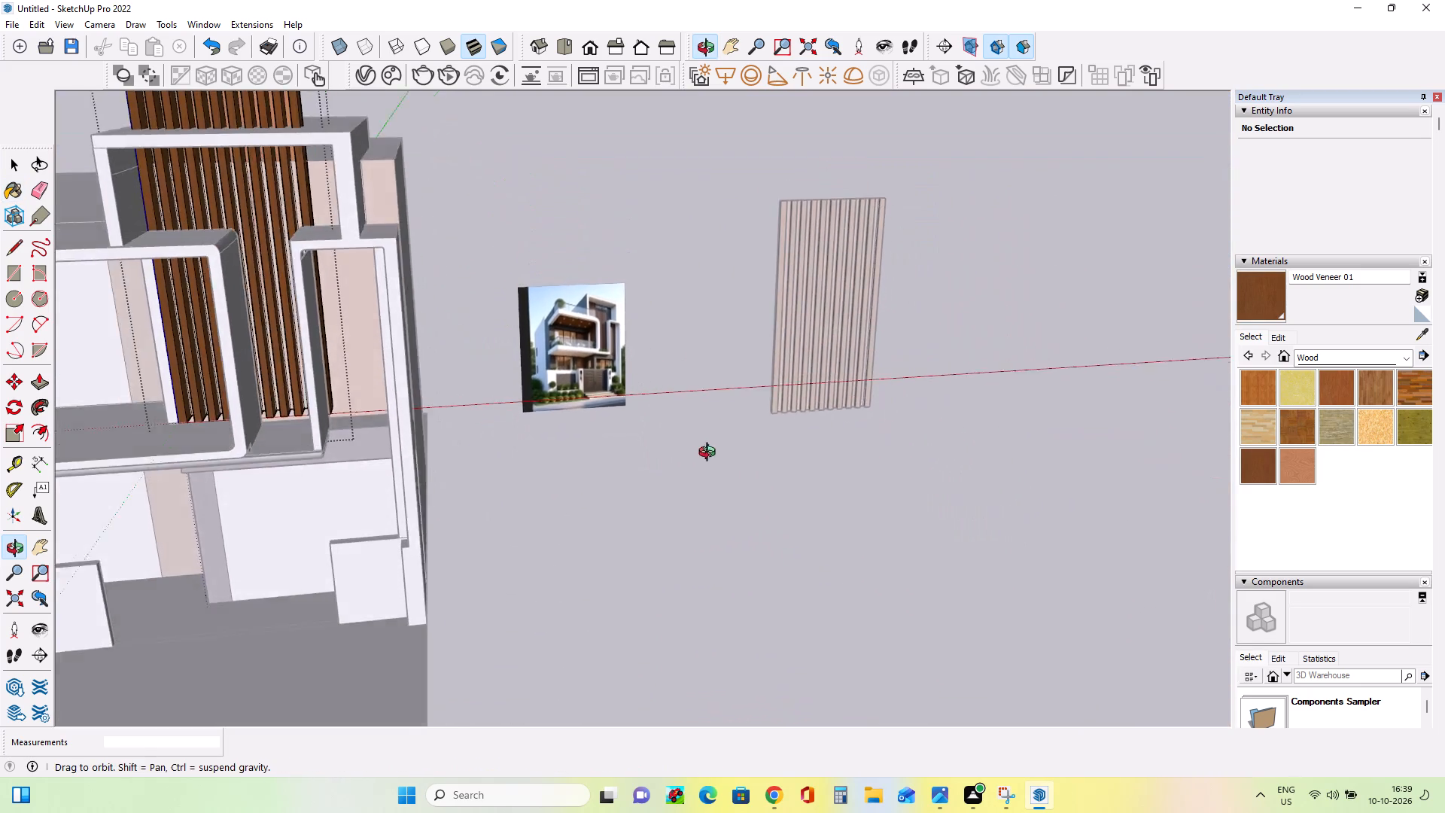
middle_click_drag(710, 454, 723, 464)
scroll(673, 426, "down", 8)
middle_click_drag(610, 414, 609, 371)
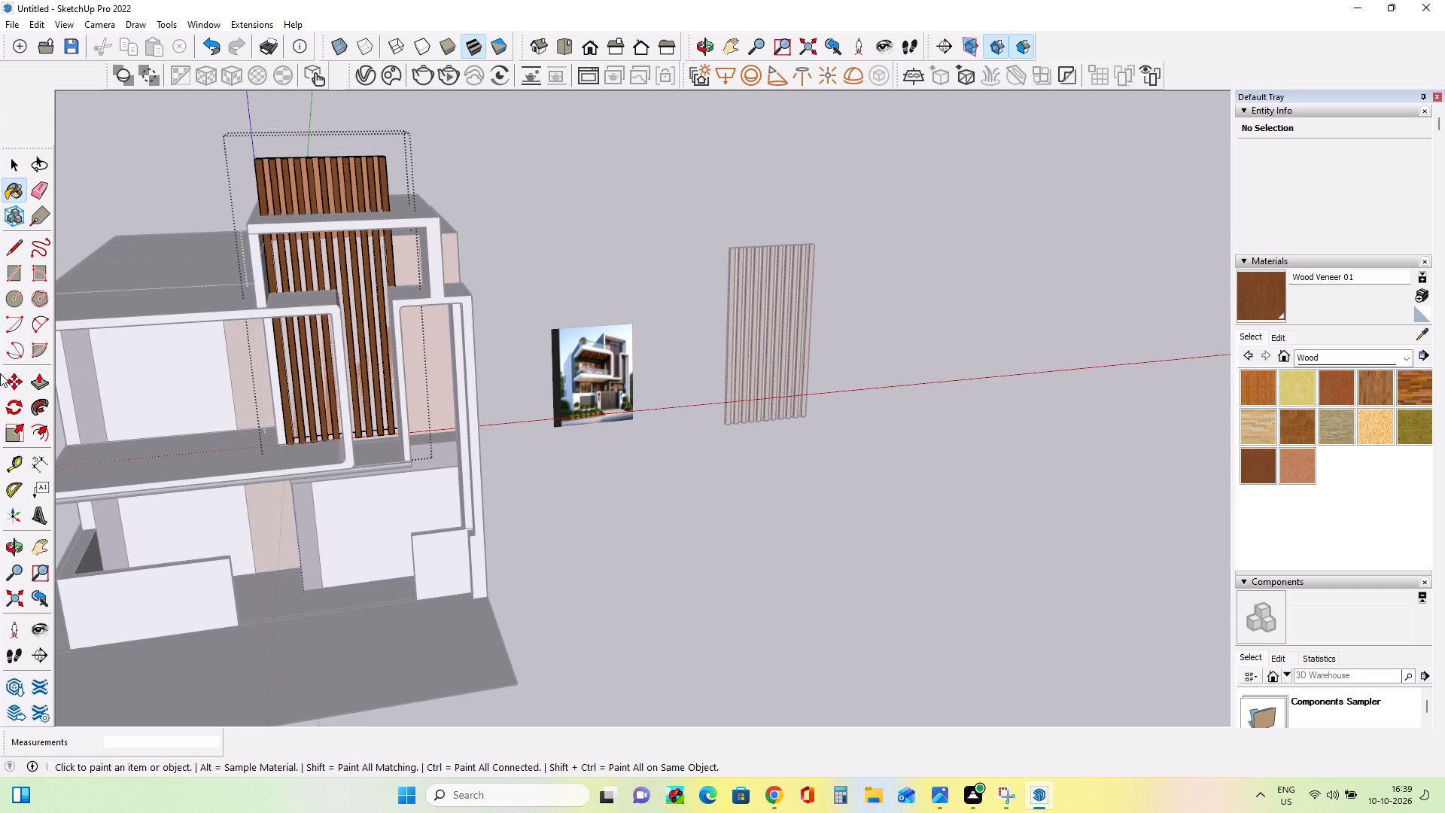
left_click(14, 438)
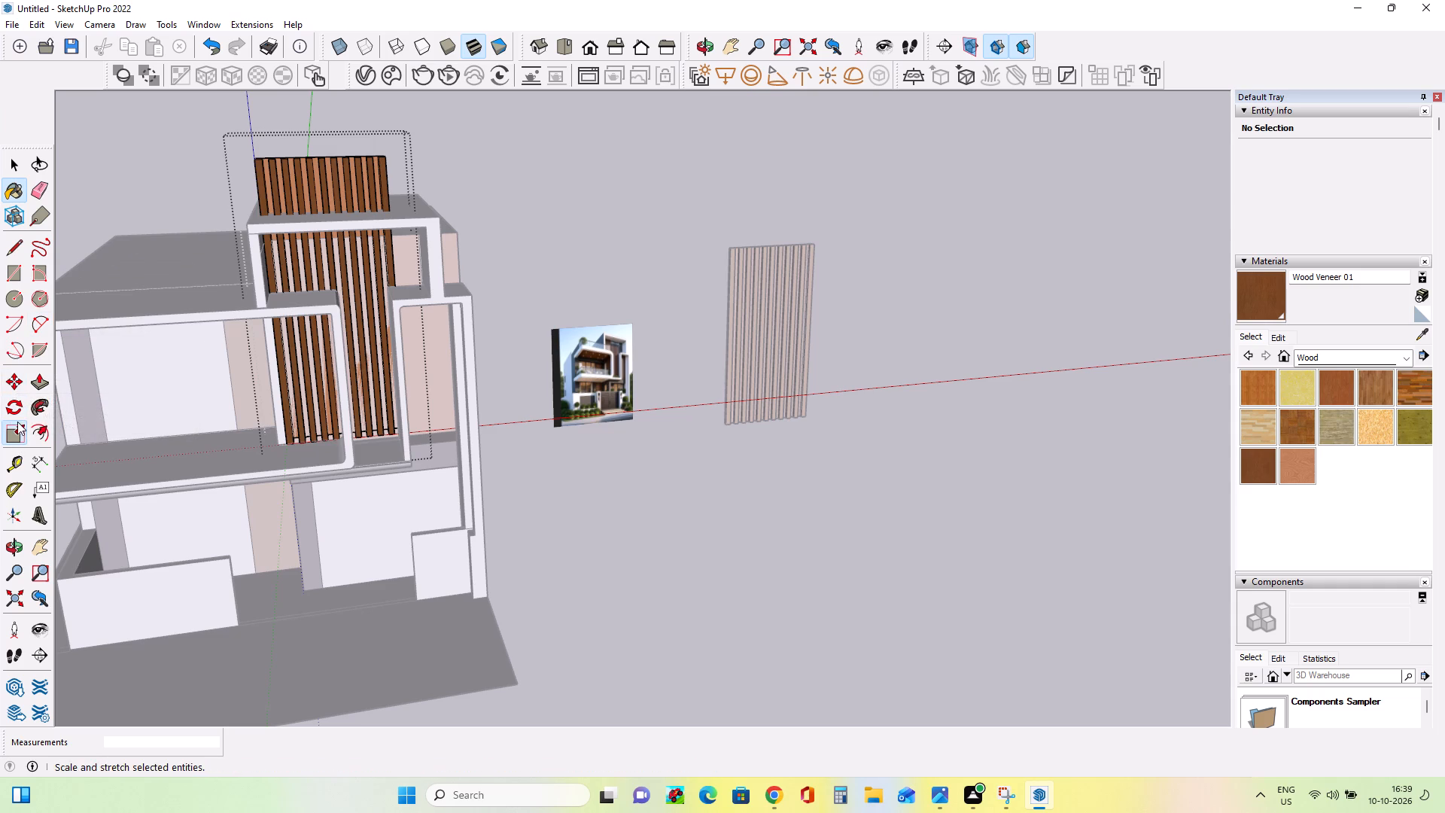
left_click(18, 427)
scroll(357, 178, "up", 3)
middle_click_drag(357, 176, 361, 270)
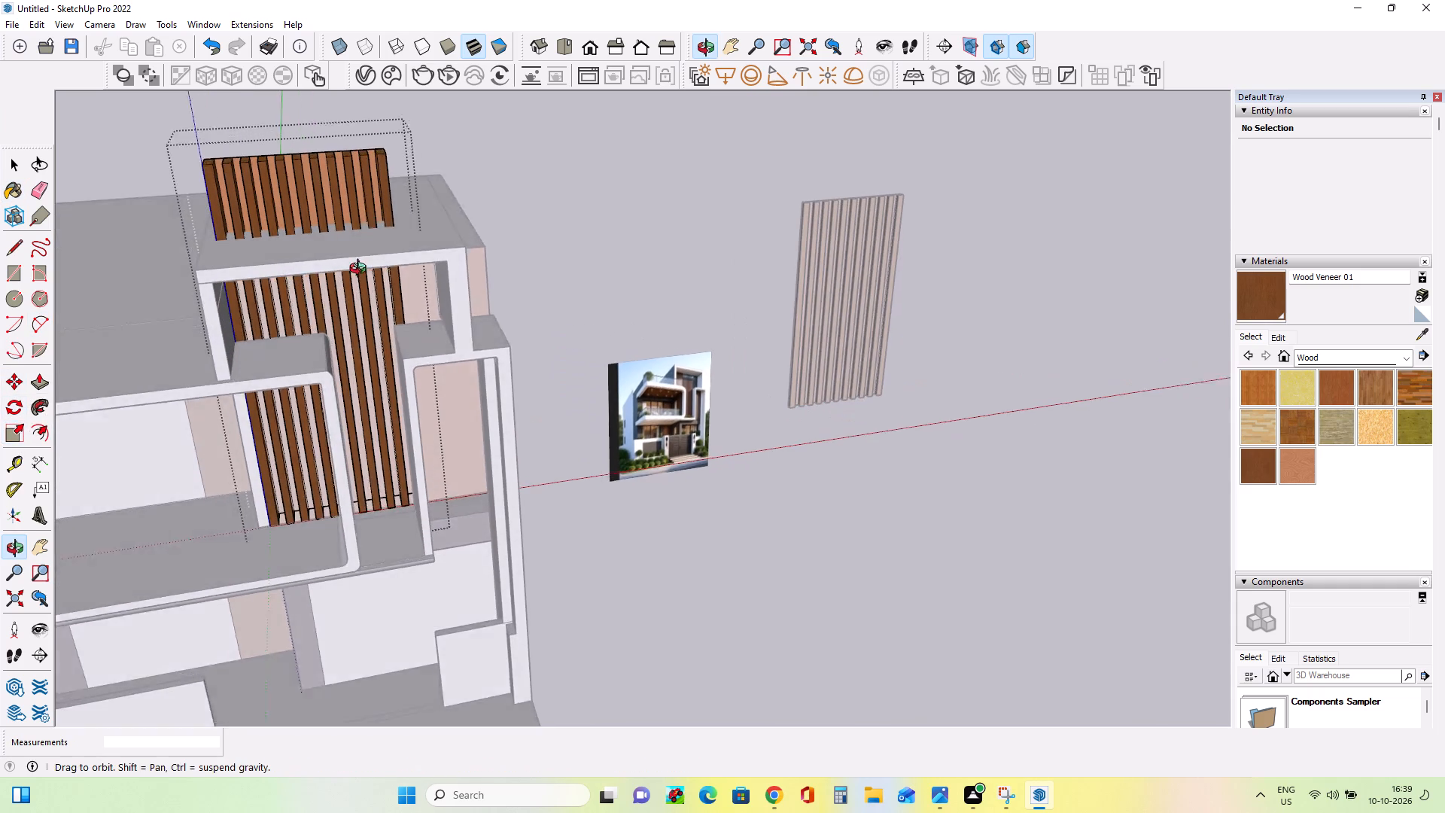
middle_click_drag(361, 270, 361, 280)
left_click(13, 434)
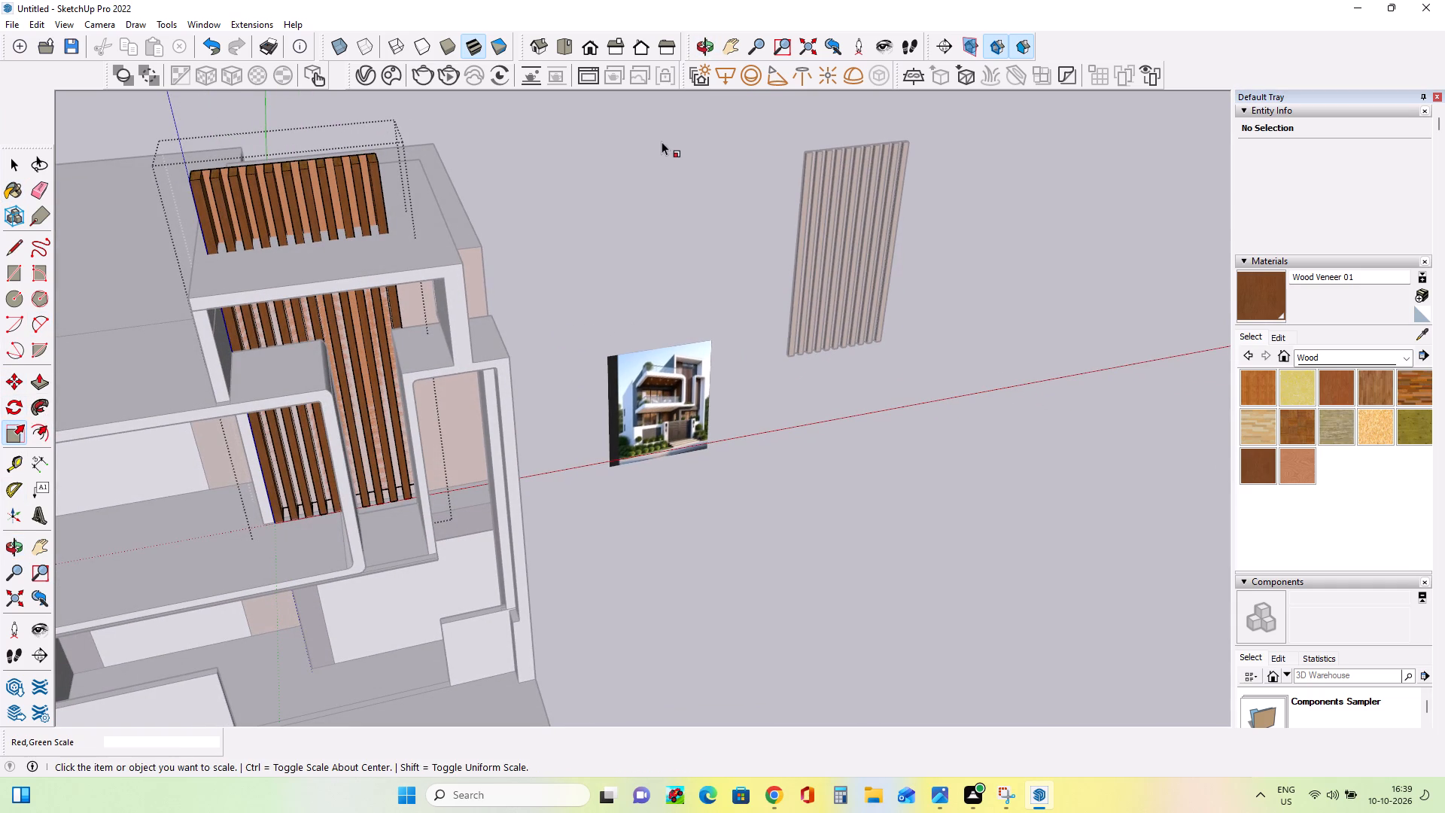
Close the slat panel group to return to the whole model.
left_click(9, 166)
double_click(544, 184)
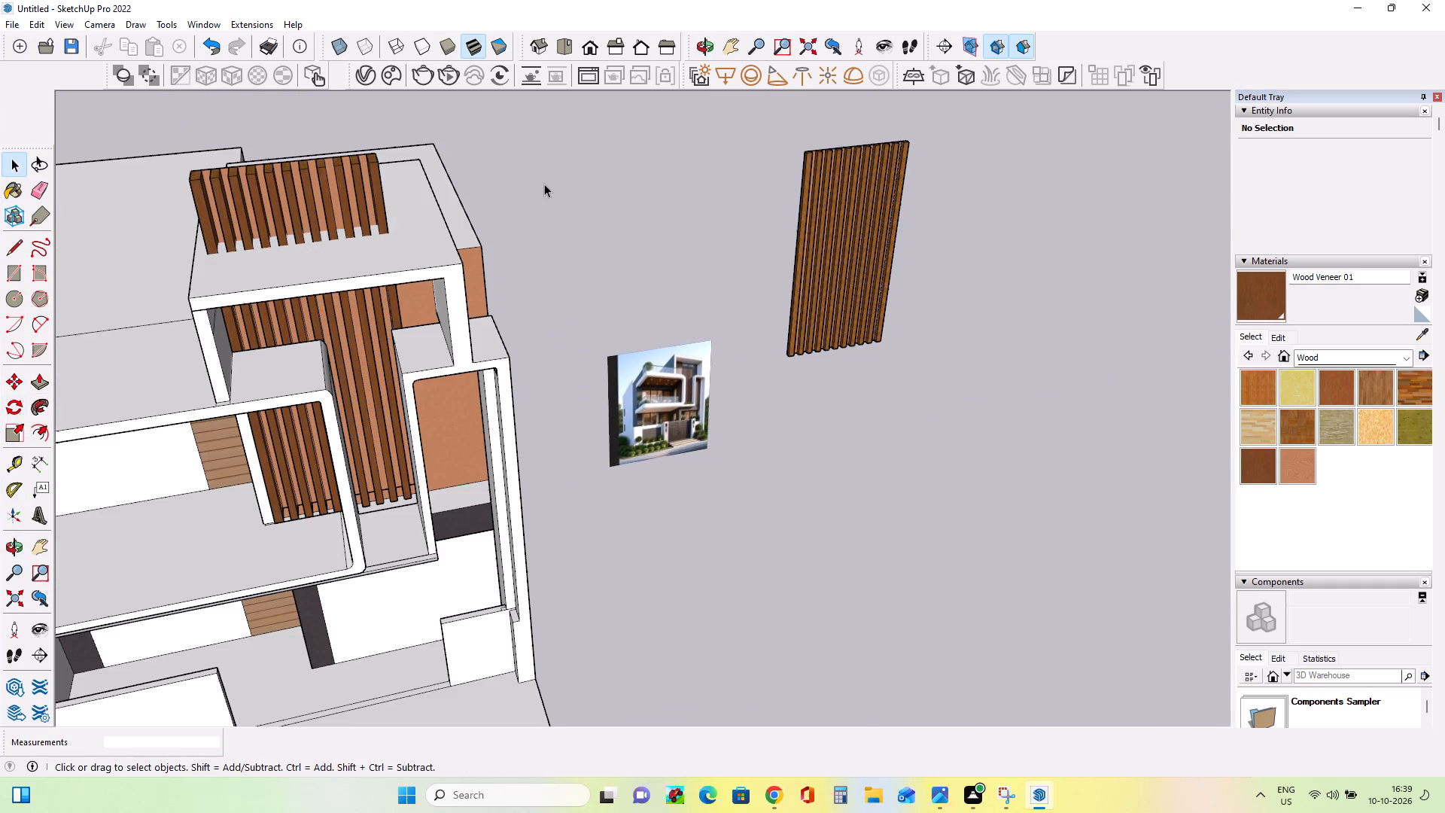
Paint the recessed wall behind the slat panel with Wood Floor Parquet.
middle_click_drag(576, 261, 547, 154)
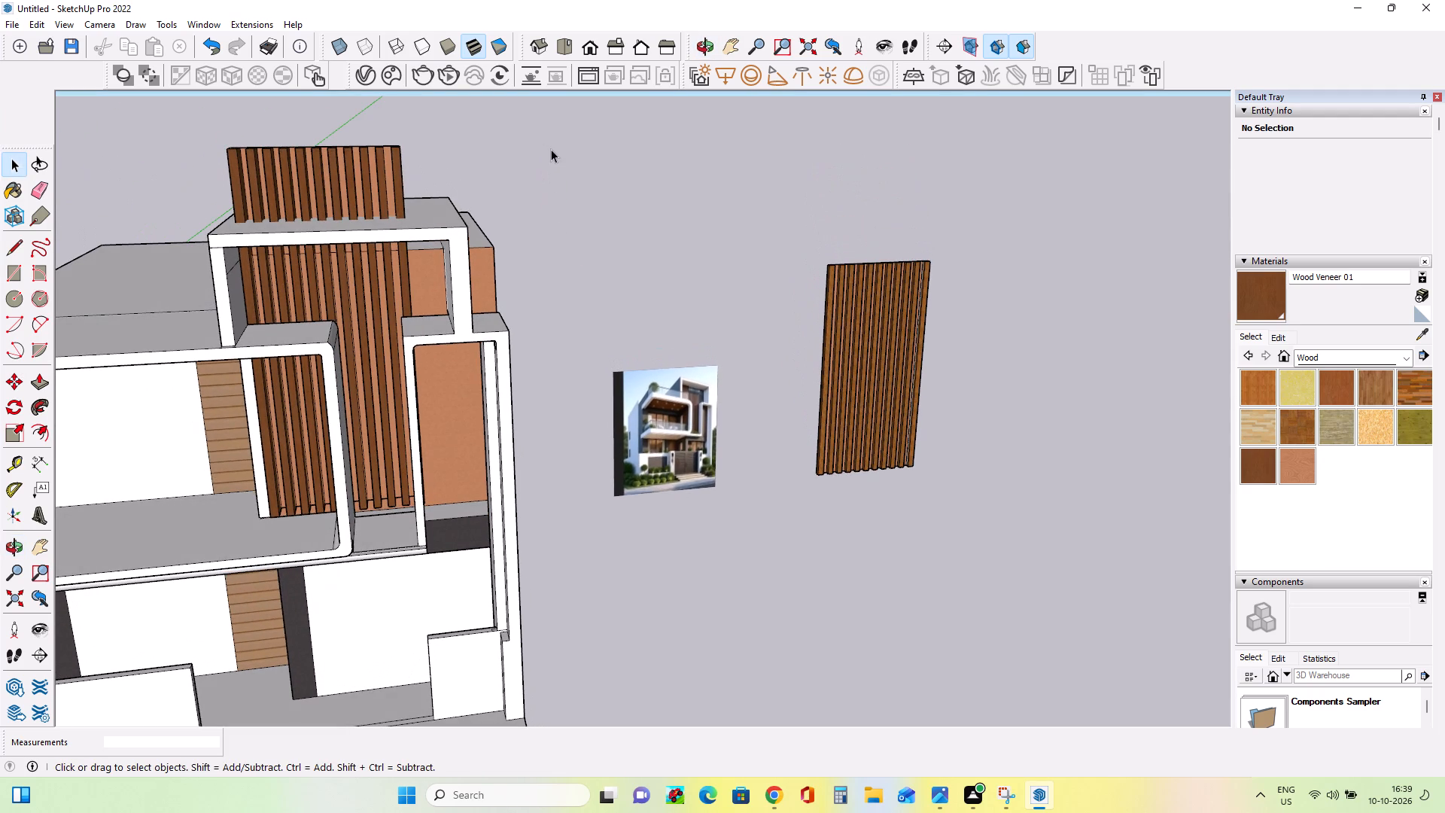
middle_click_drag(351, 272, 406, 224)
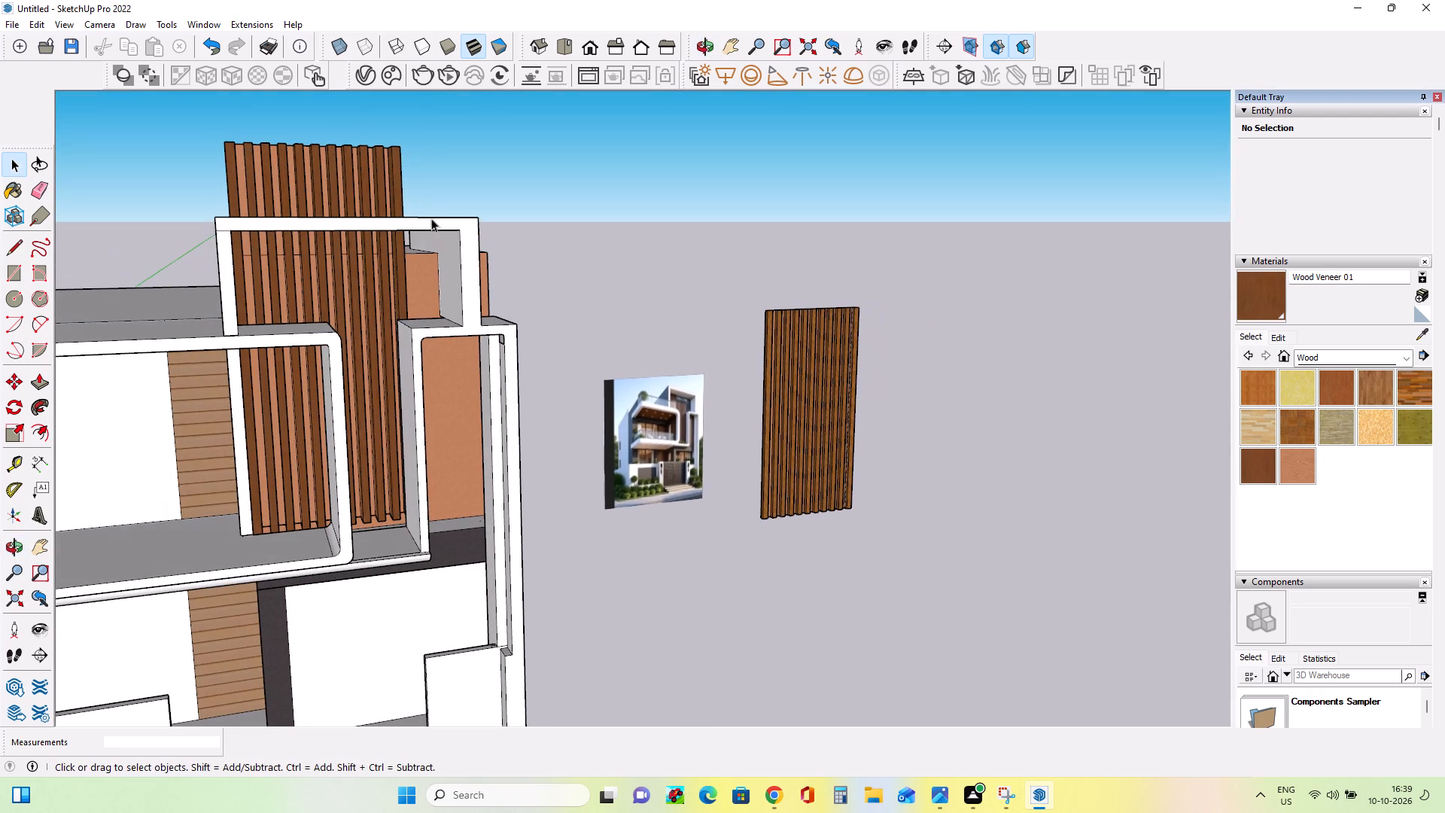
left_click(1302, 432)
left_click(417, 285)
middle_click_drag(590, 353, 497, 342)
middle_click_drag(595, 394, 644, 426)
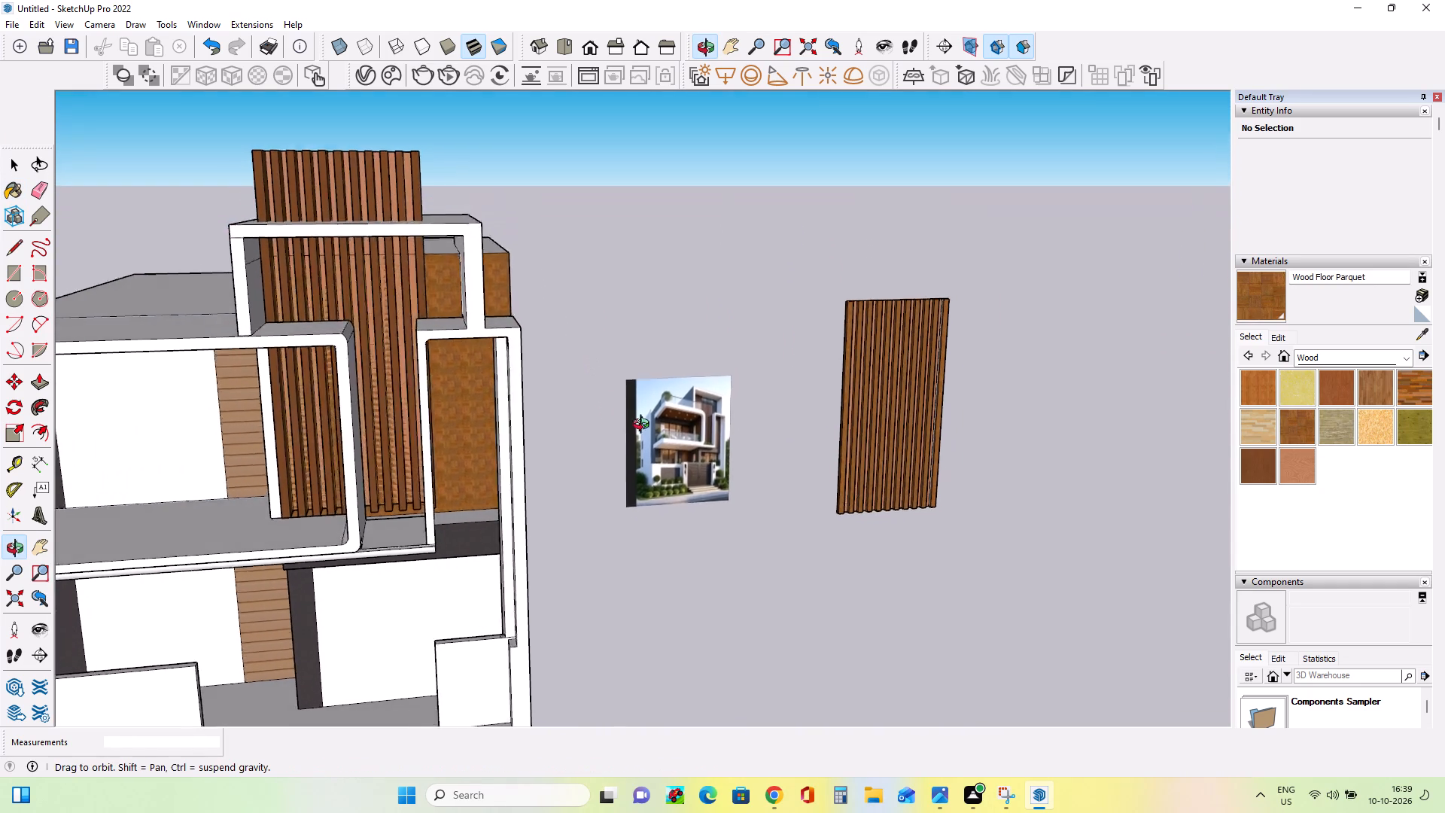
middle_click_drag(644, 426, 657, 419)
middle_click_drag(637, 380, 563, 385)
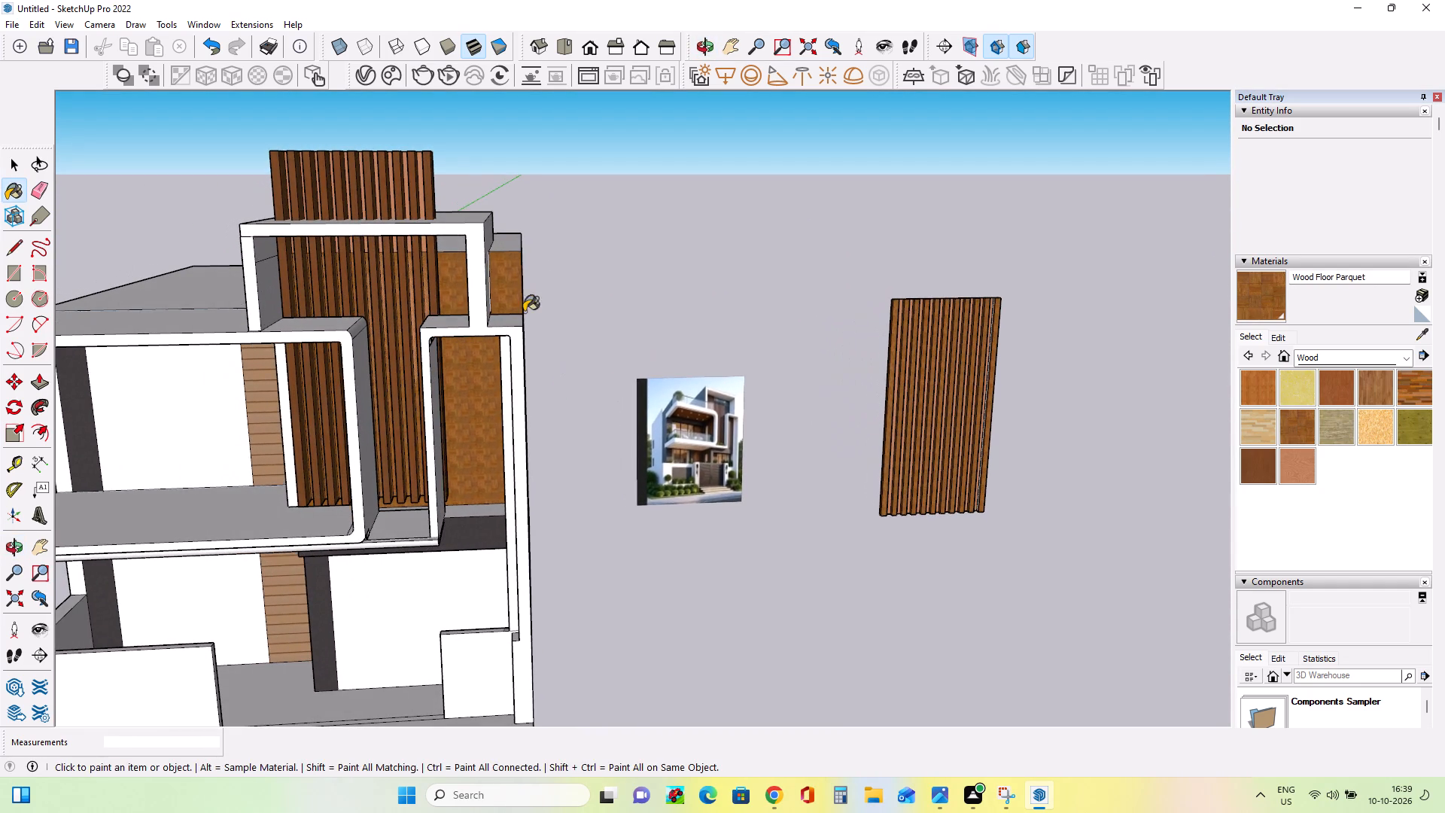
middle_click_drag(461, 245, 530, 231)
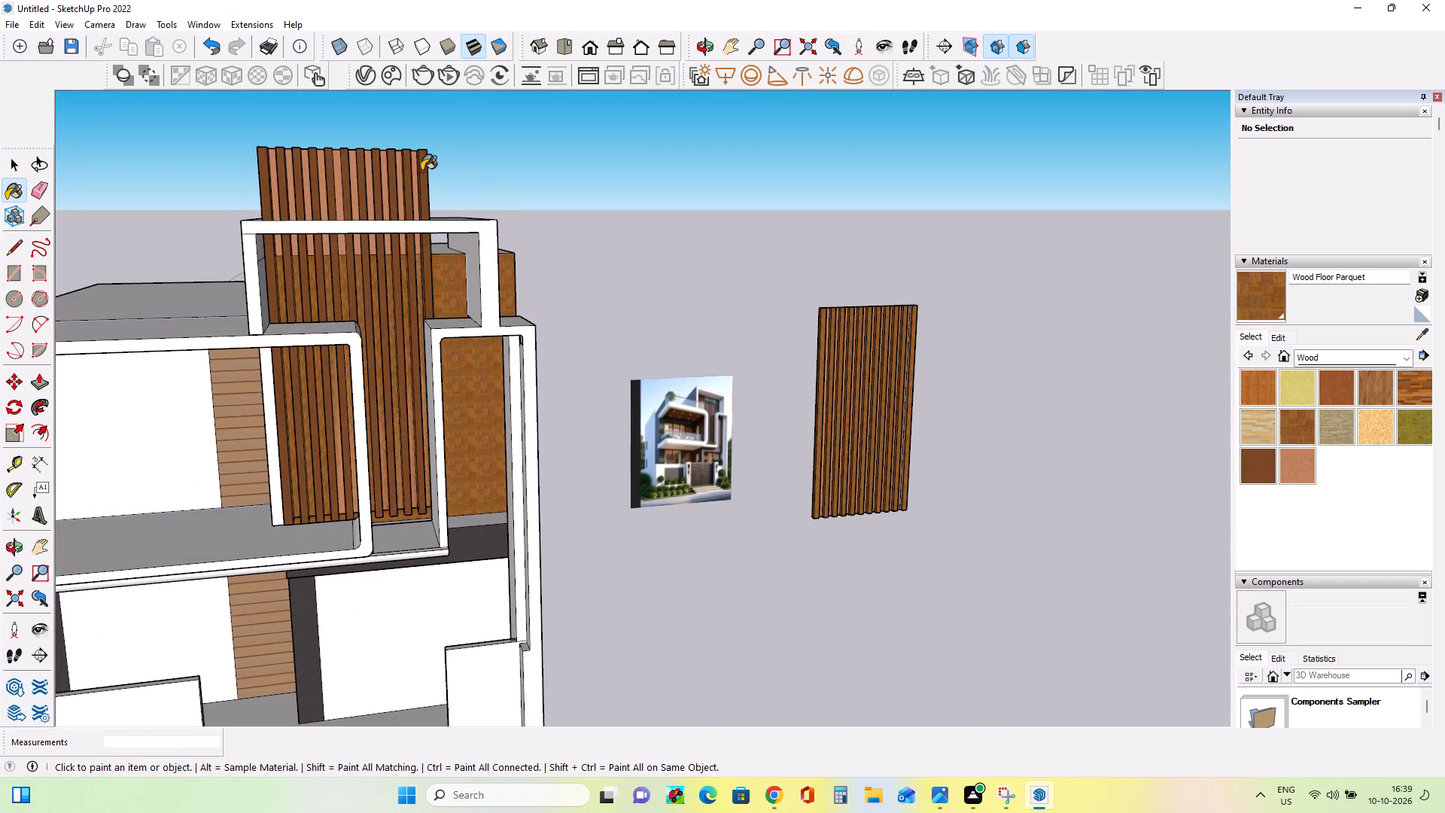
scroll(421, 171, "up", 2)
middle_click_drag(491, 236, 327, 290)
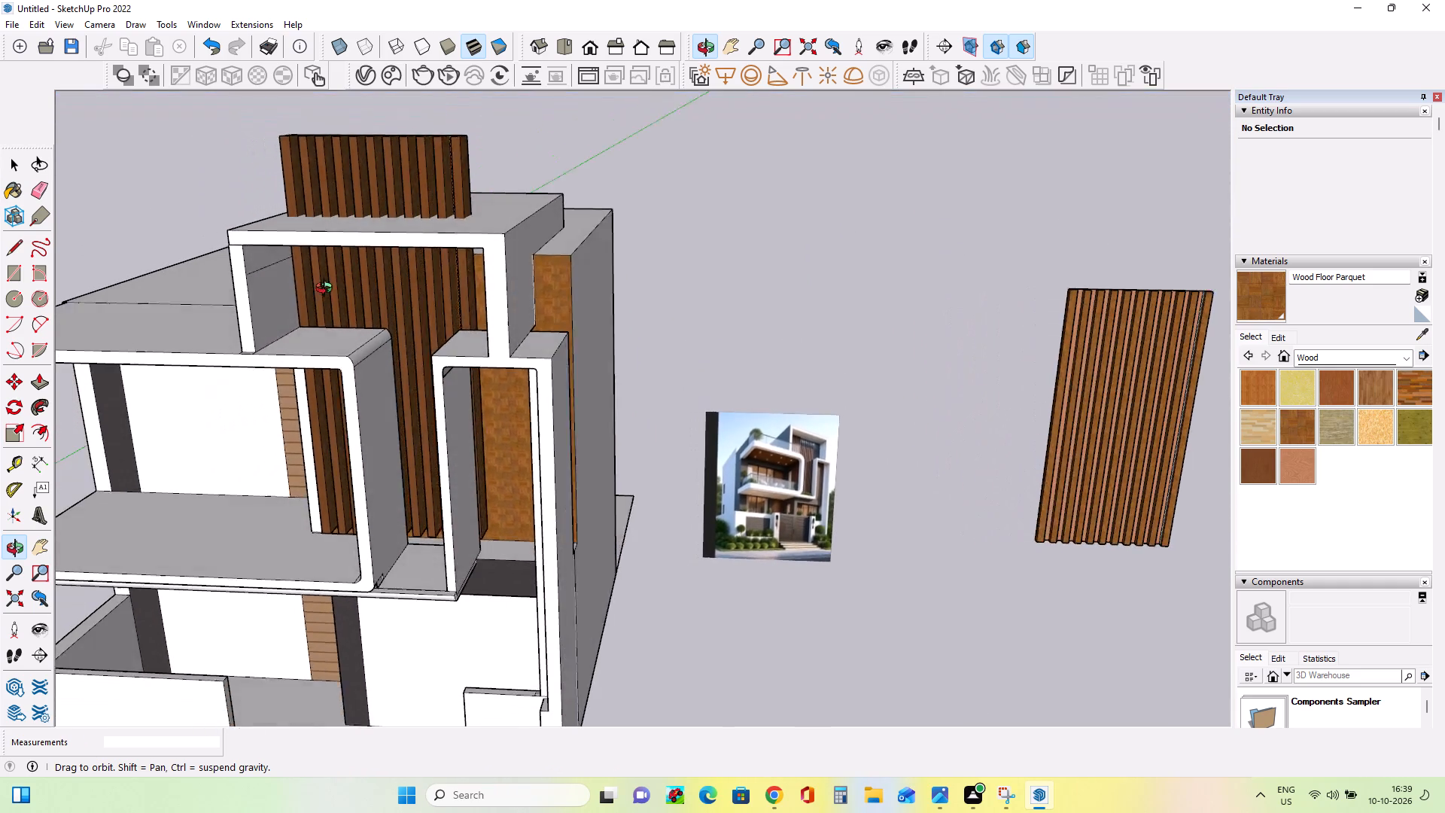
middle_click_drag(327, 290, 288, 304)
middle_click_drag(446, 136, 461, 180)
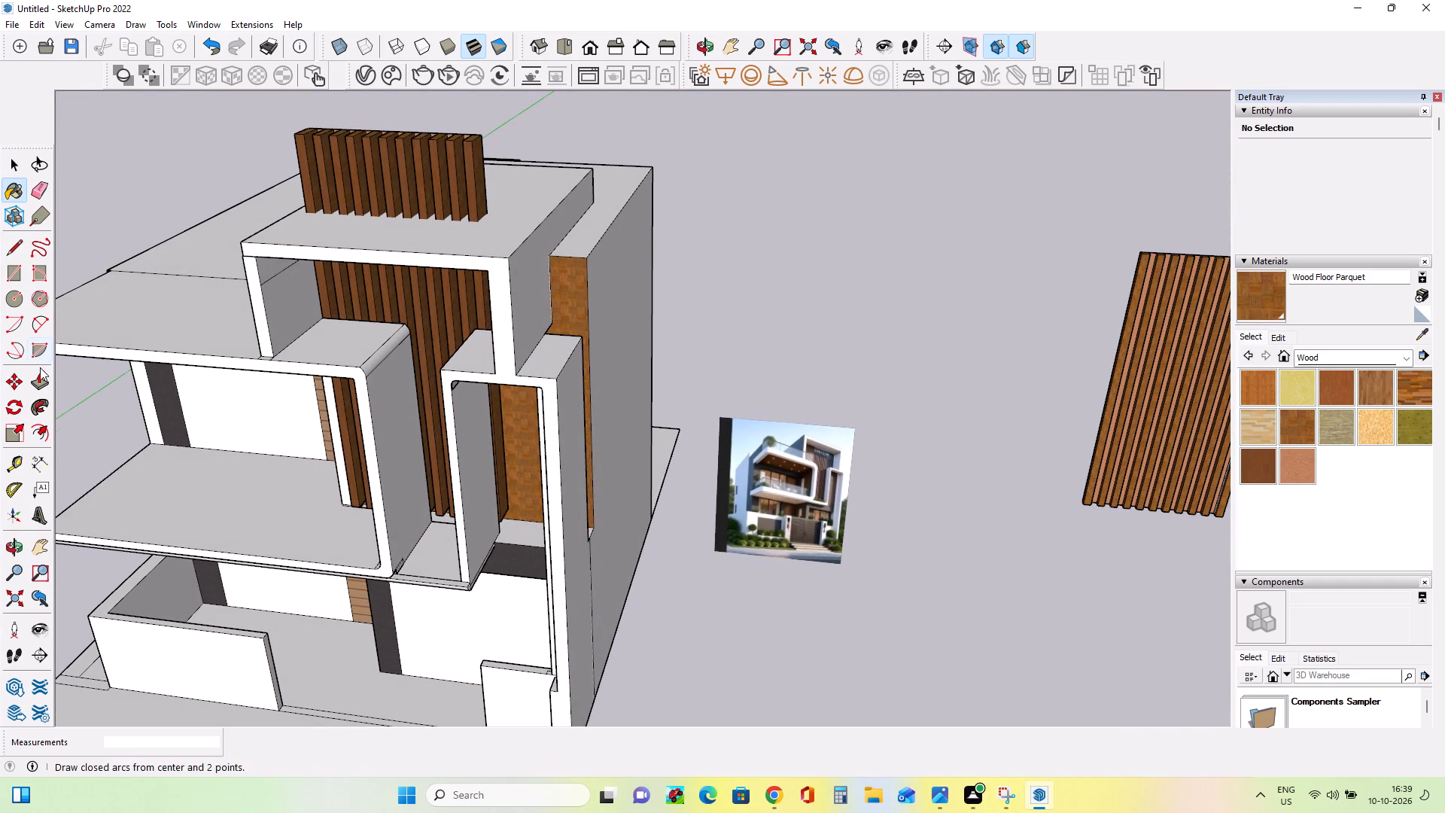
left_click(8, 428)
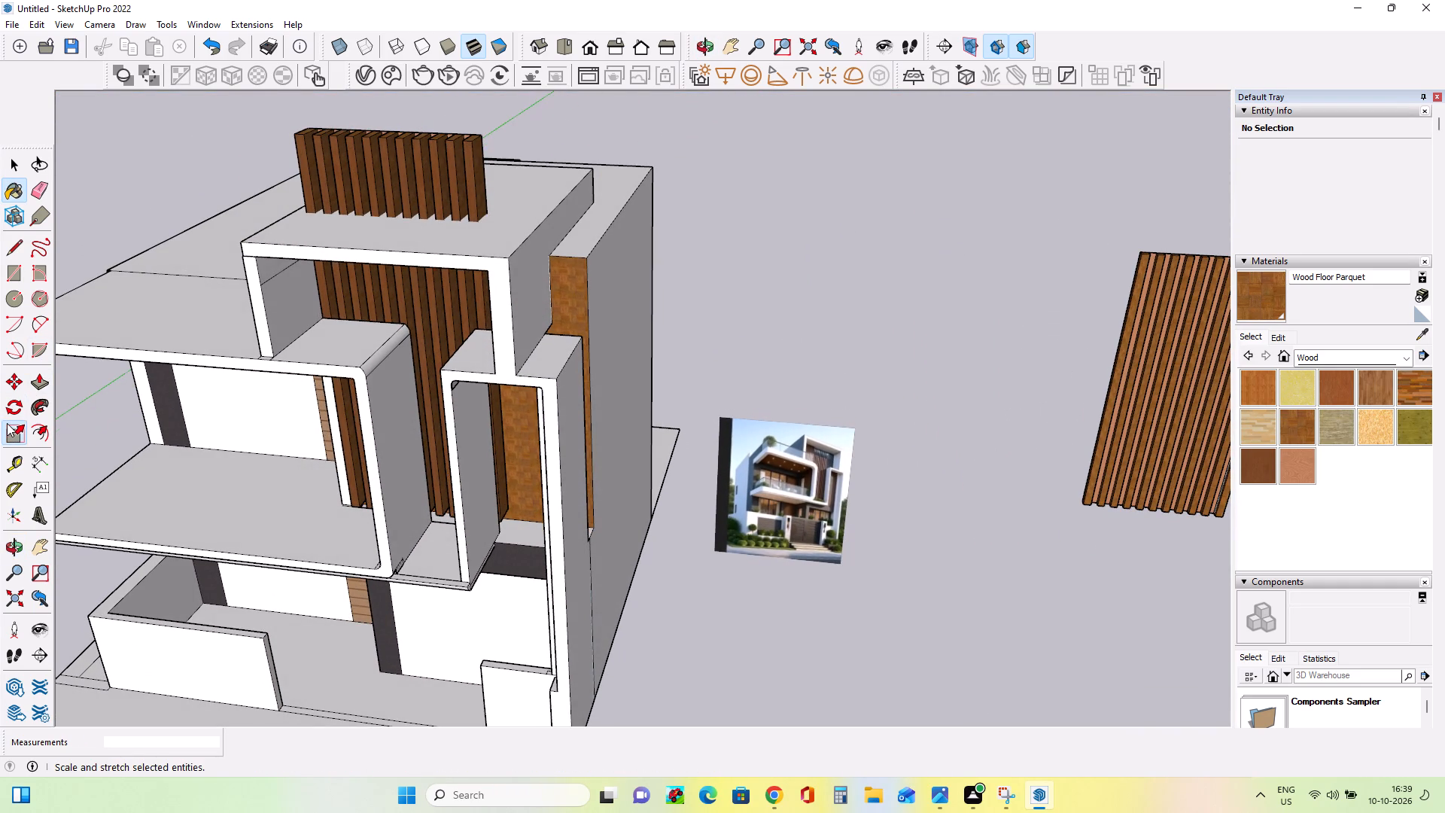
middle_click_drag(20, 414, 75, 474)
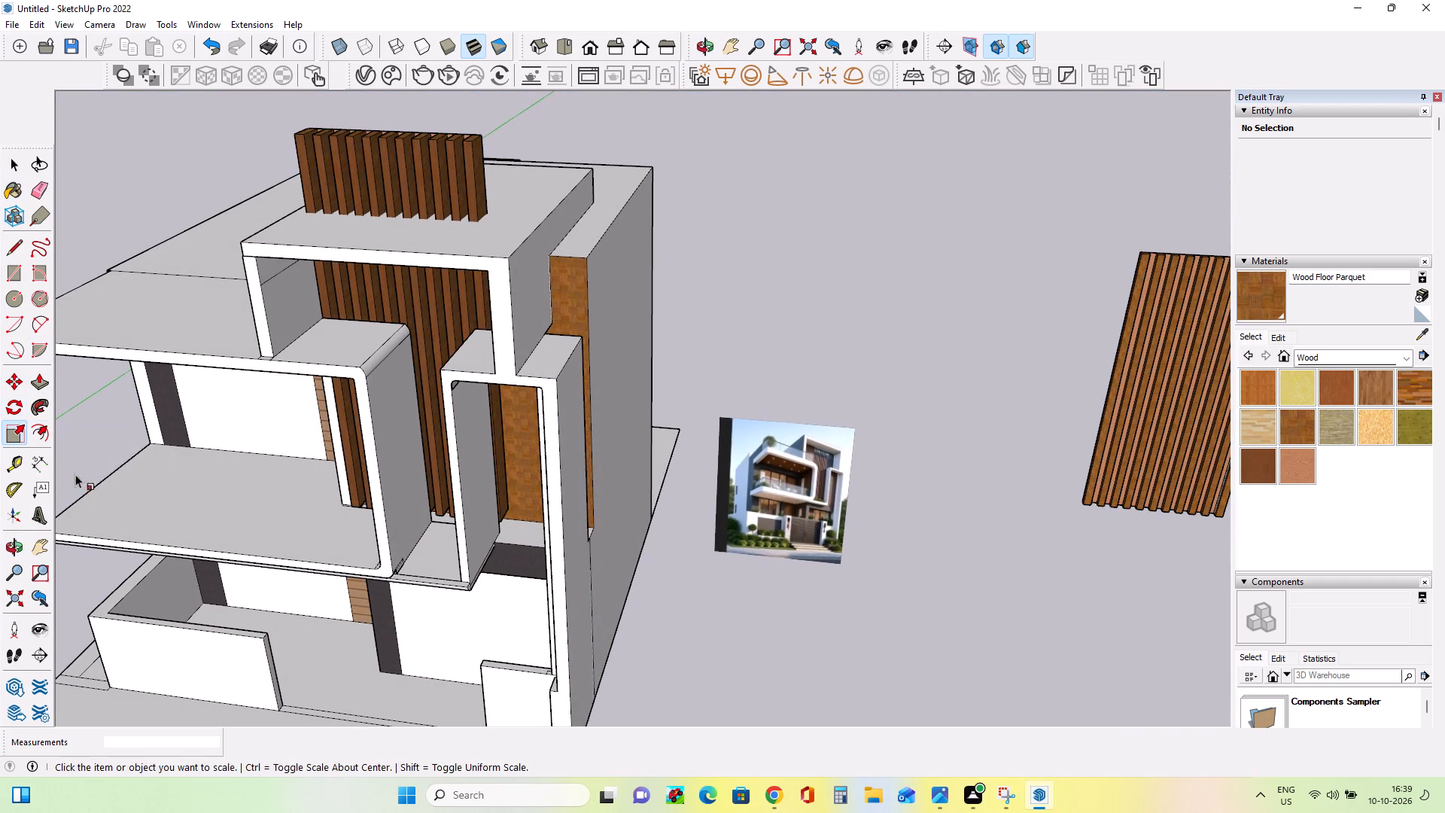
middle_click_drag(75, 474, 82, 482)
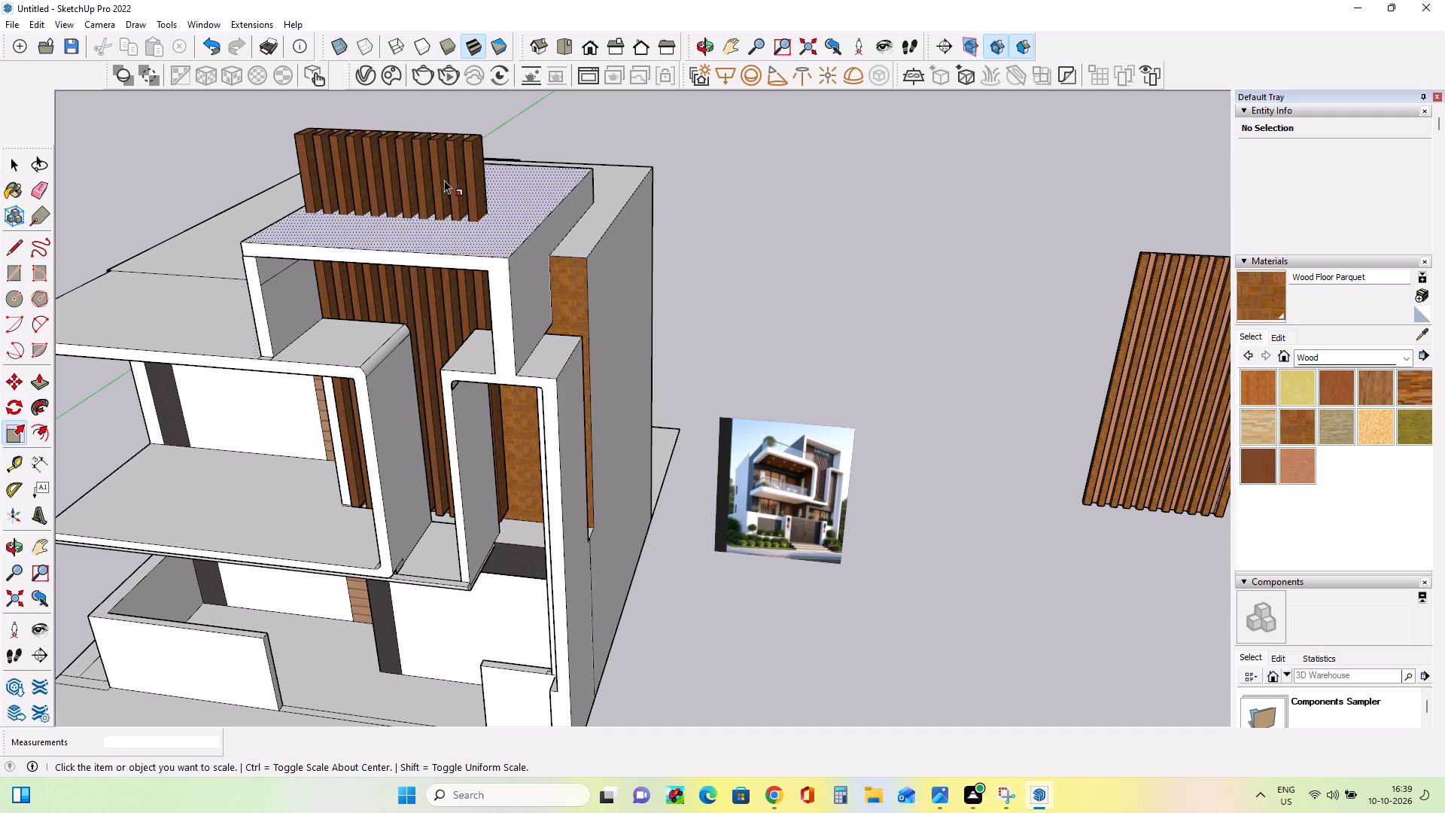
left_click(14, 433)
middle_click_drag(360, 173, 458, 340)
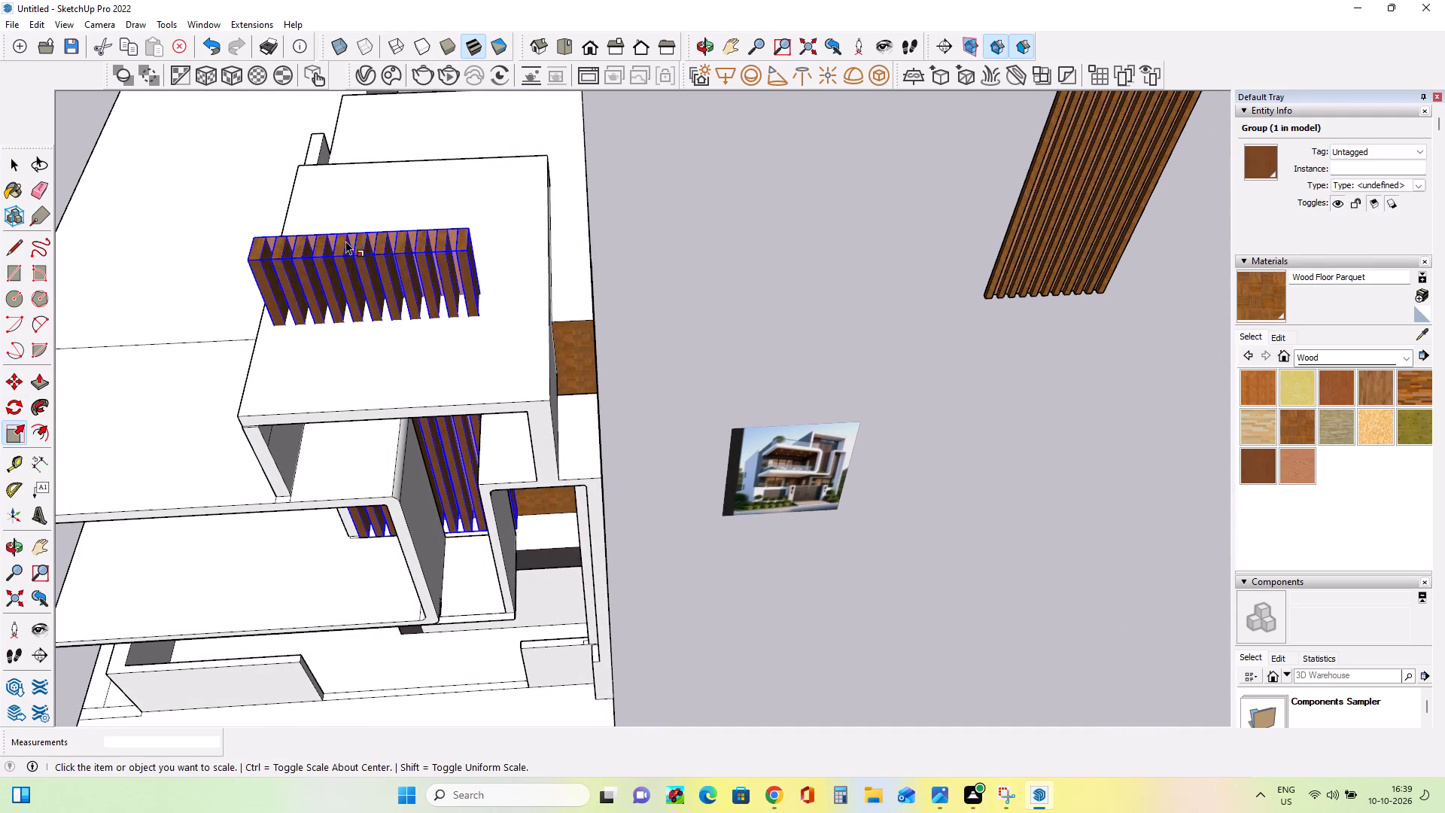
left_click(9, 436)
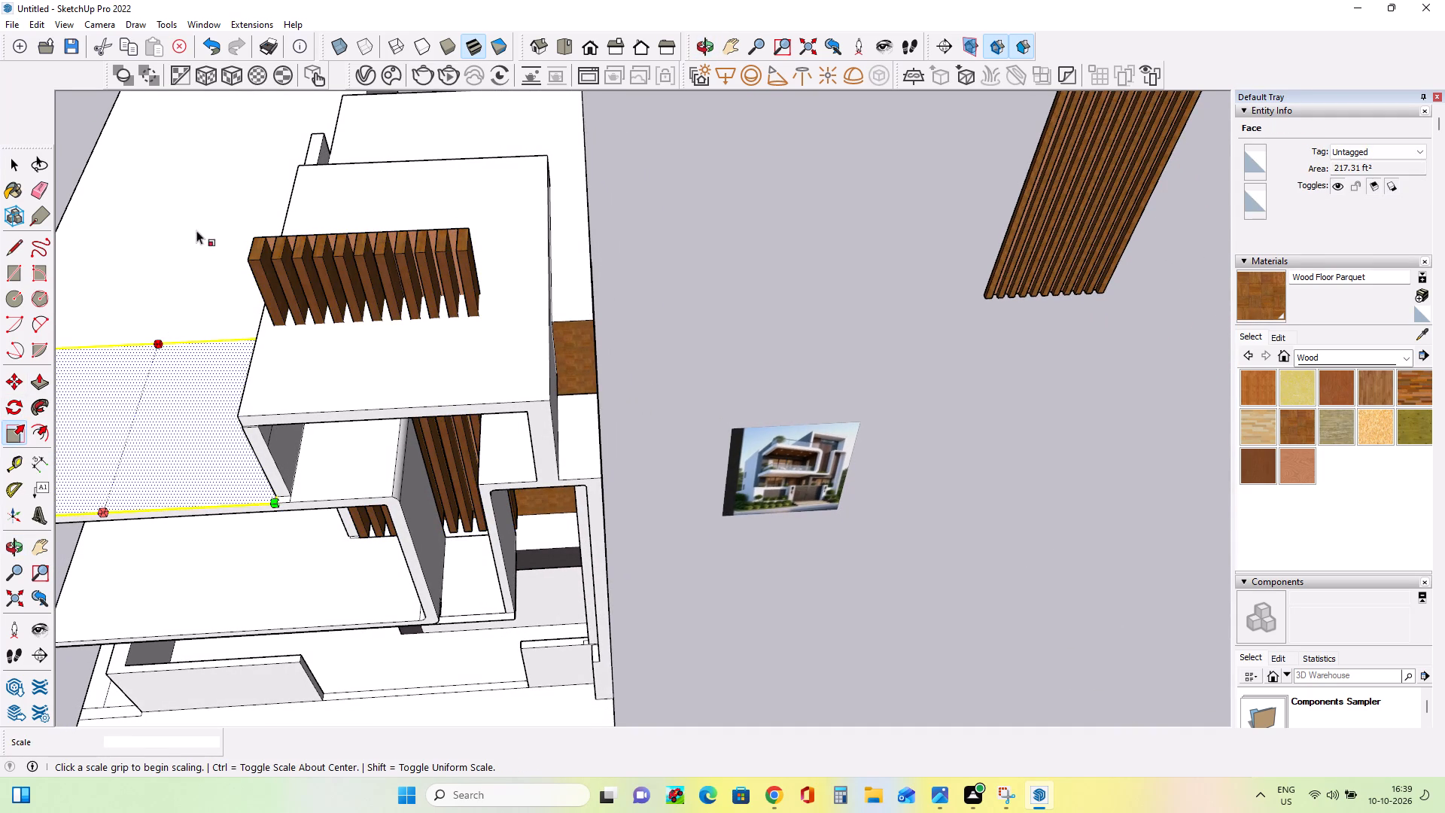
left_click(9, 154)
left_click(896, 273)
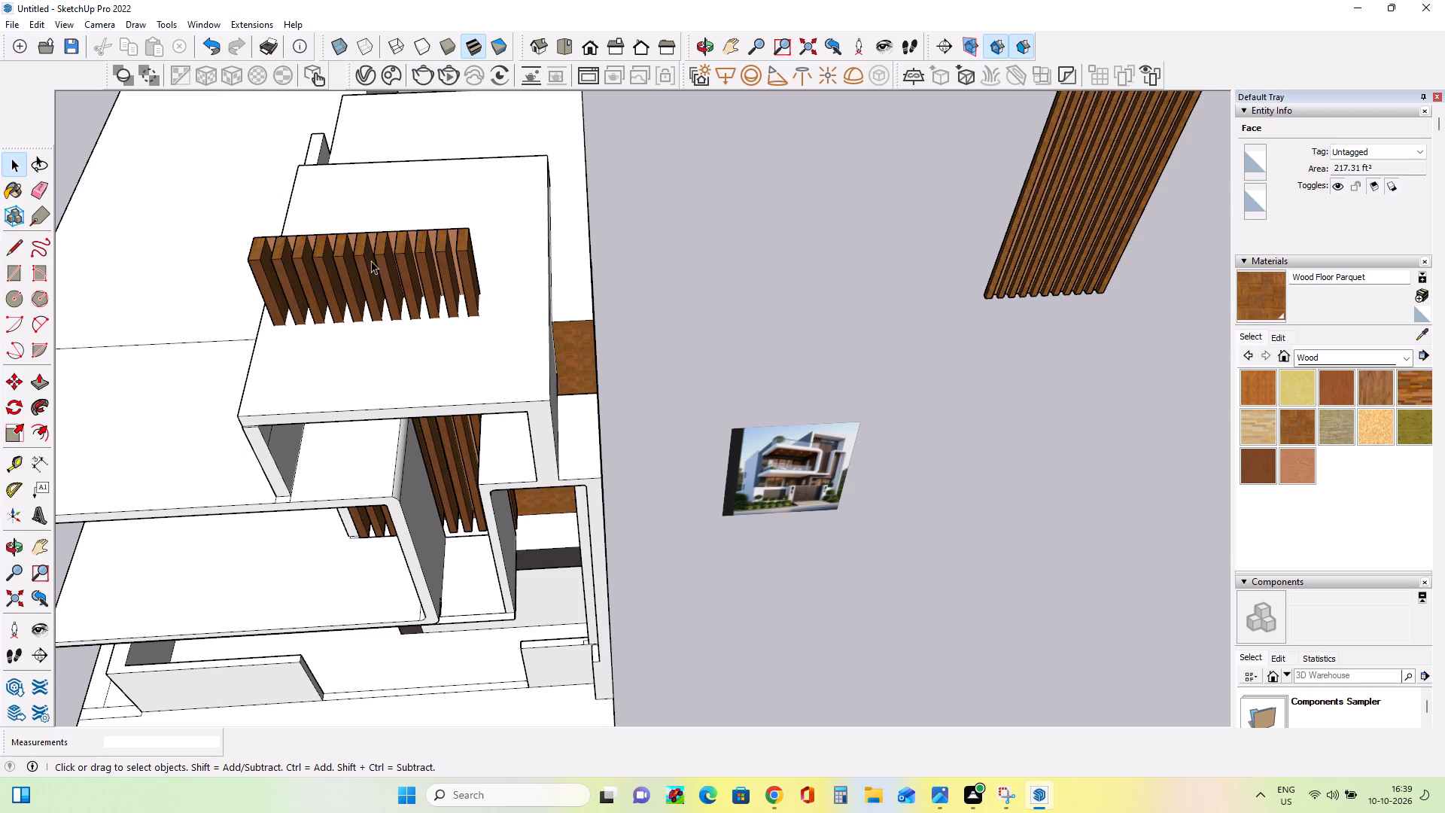
Scale the facade's slat panel group along blue from its top grip by about 0.82, lowering its top towards the roof slab.
left_click(371, 261)
left_click(12, 426)
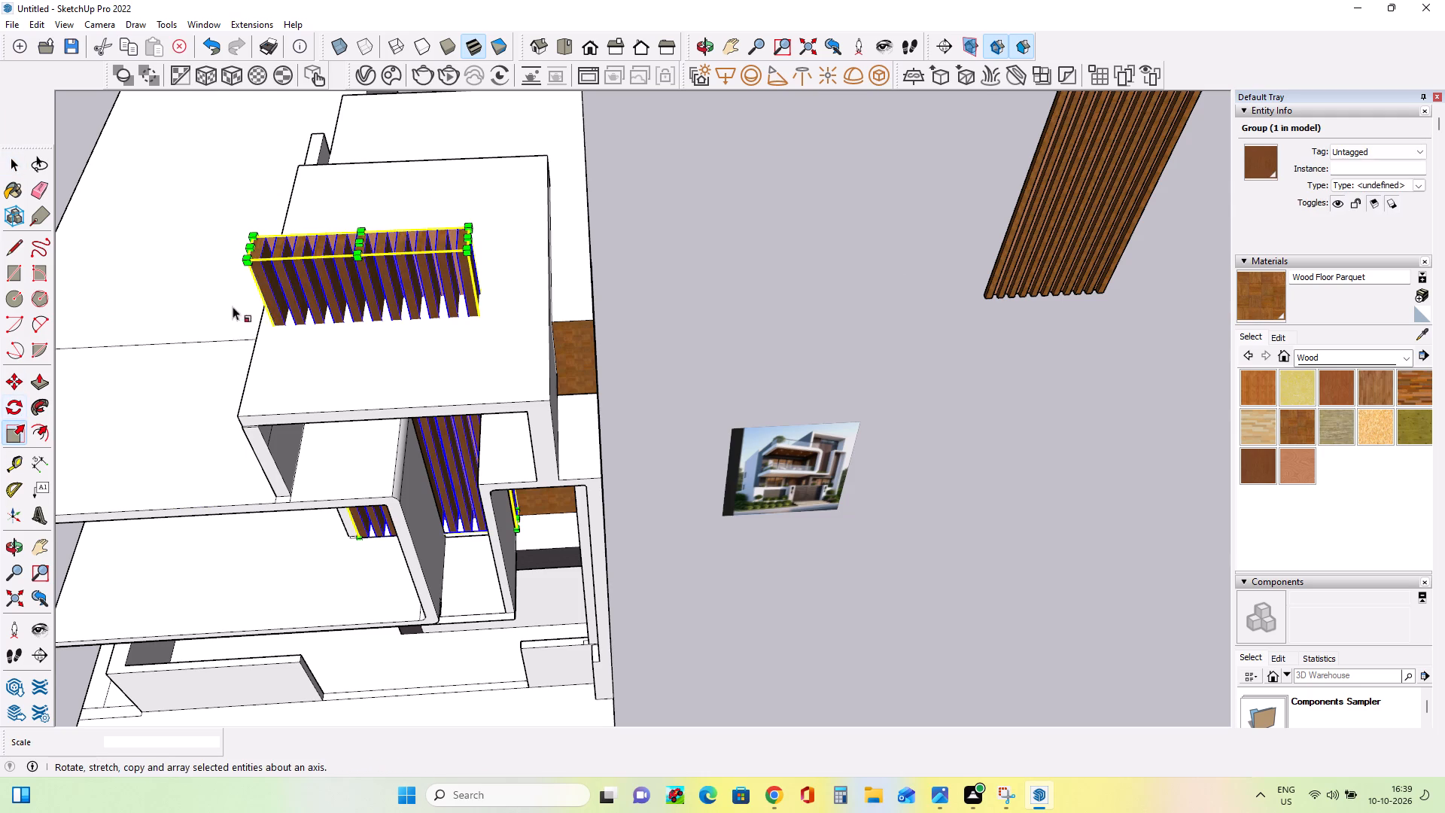
left_click(360, 239)
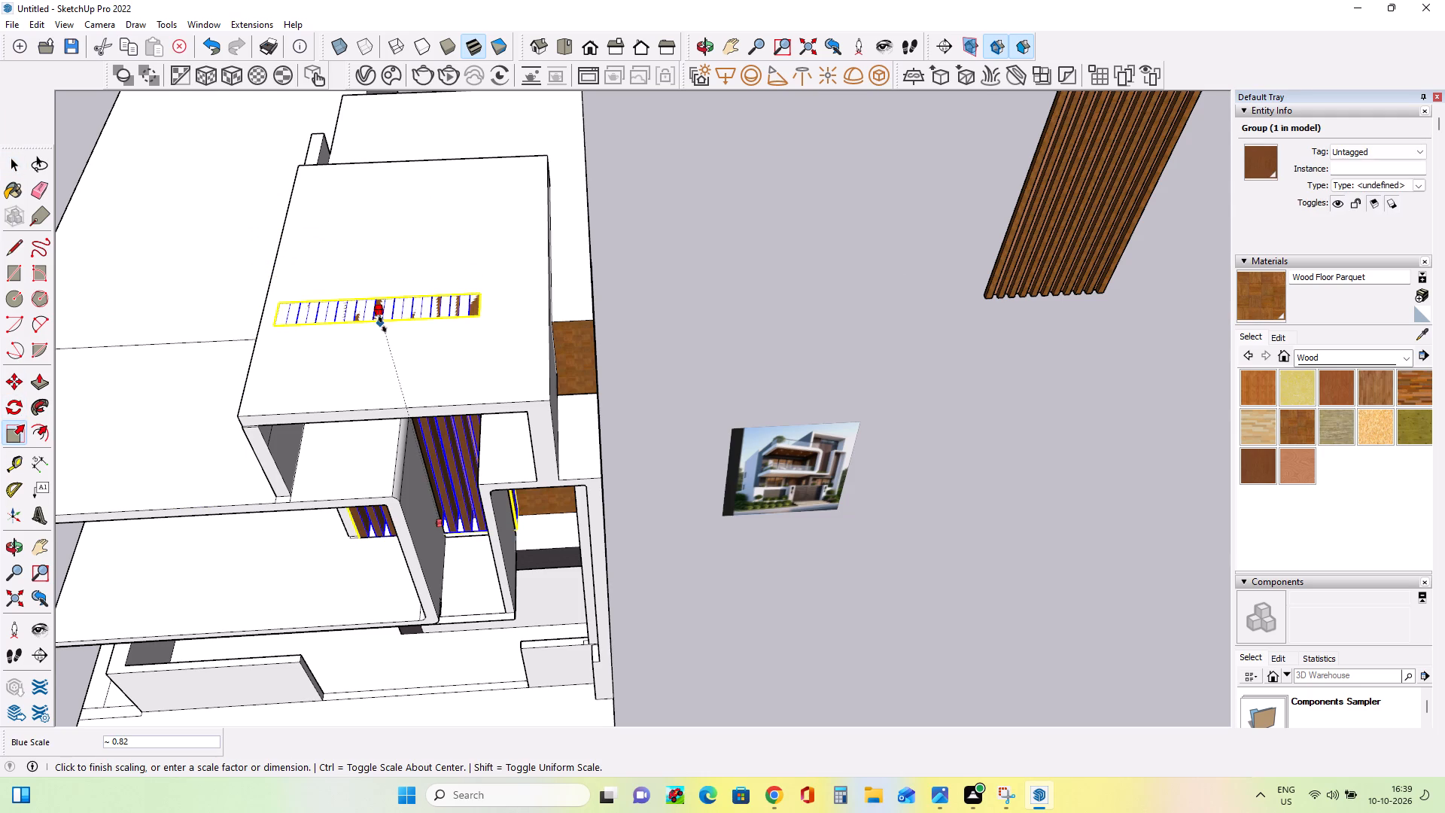
left_click(382, 324)
middle_click_drag(448, 393, 515, 123)
middle_click_drag(458, 246, 450, 335)
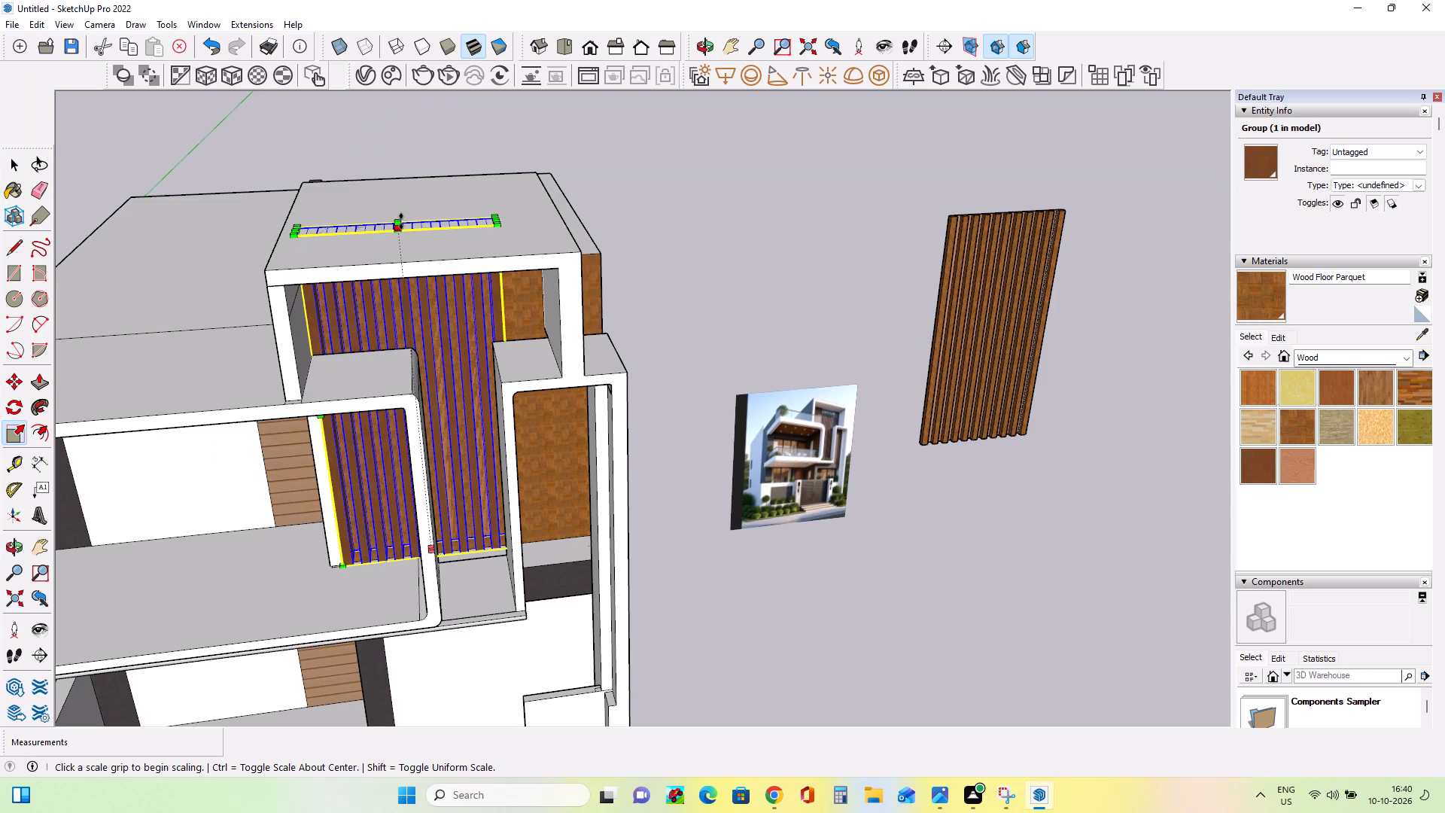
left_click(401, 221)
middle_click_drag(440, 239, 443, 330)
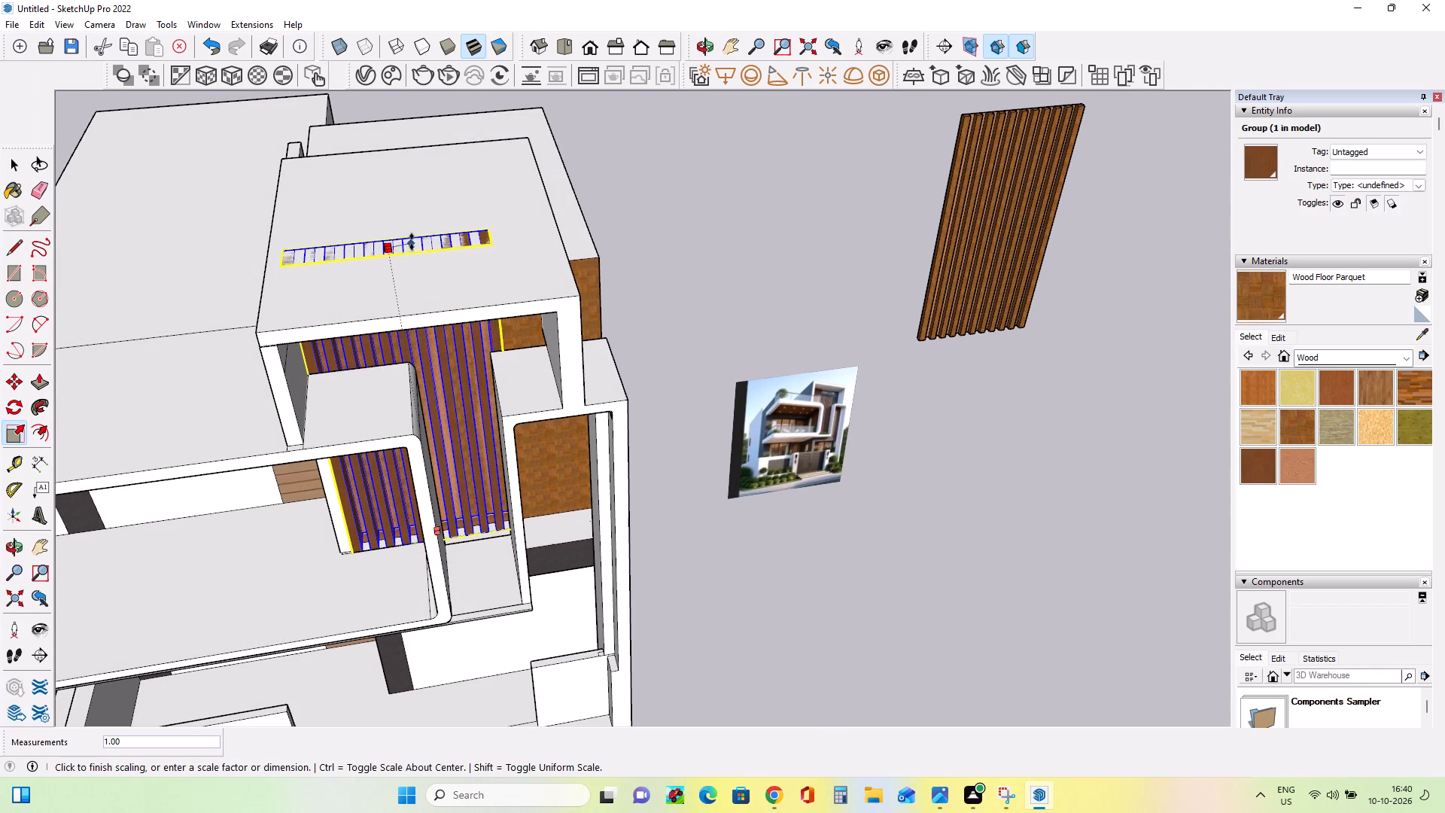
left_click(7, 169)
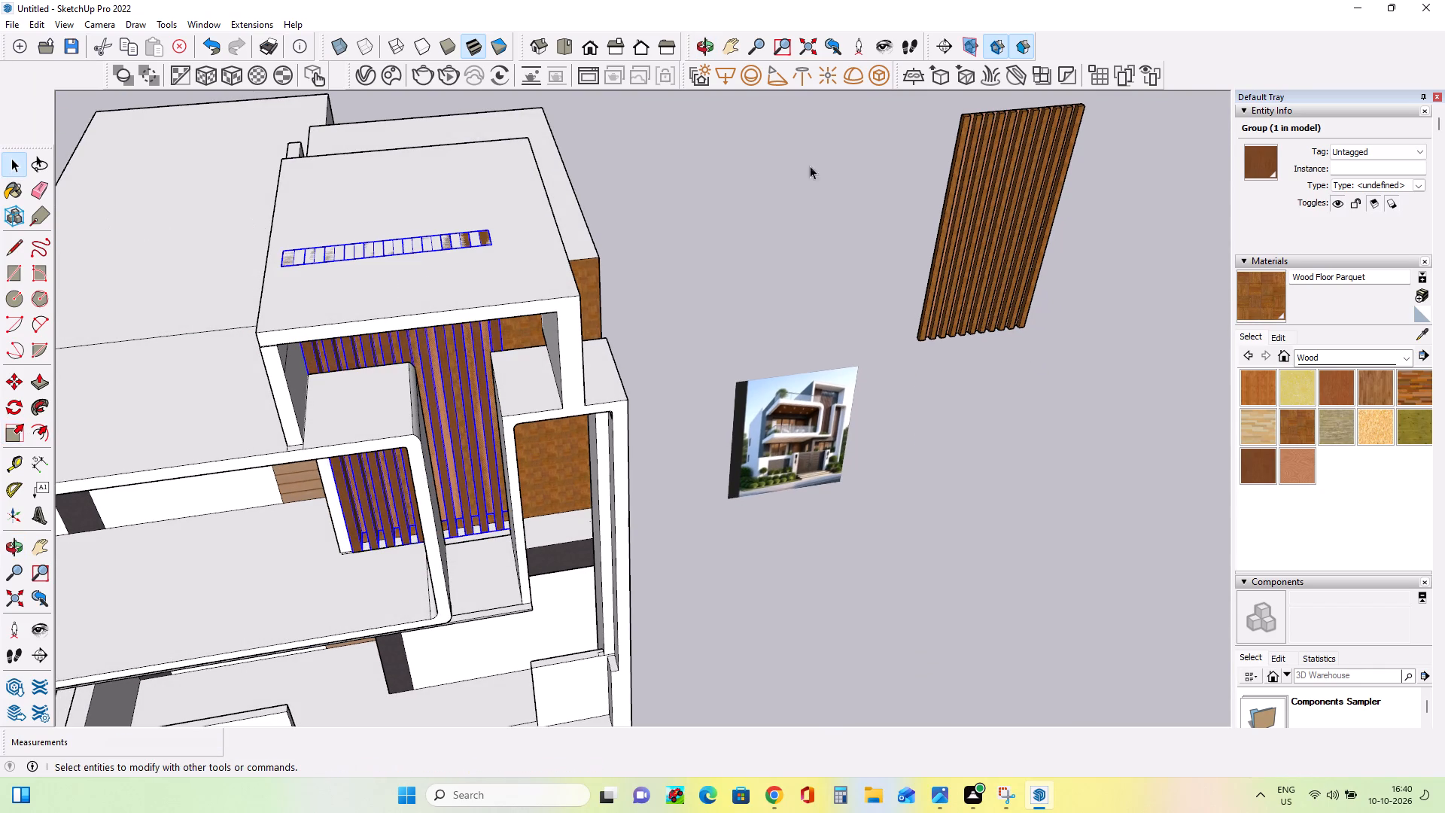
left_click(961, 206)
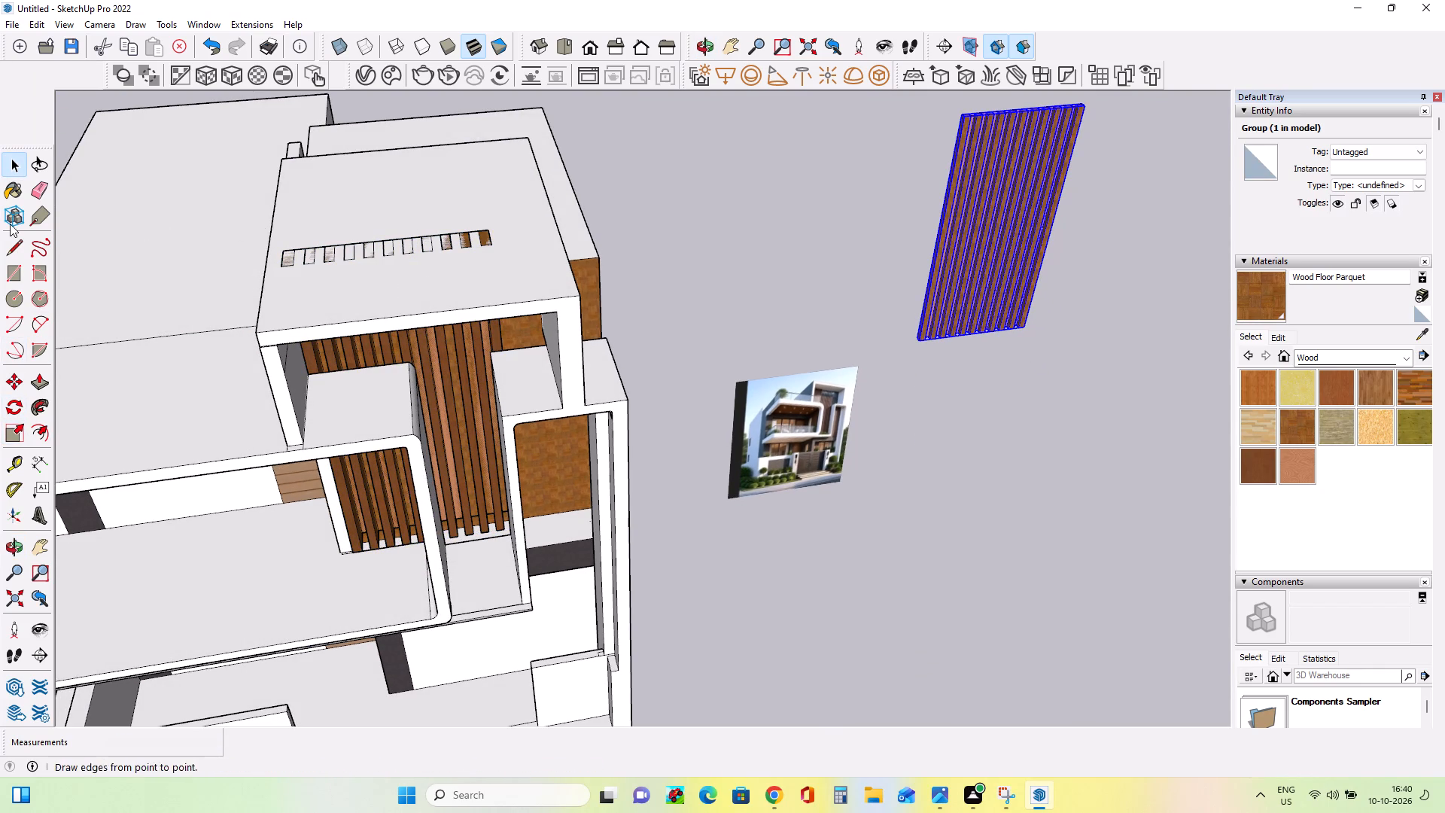
Scale the facade's slat panel group along blue from its top grip so its top meets the roof slab's underside.
left_click(18, 163)
left_click(421, 243)
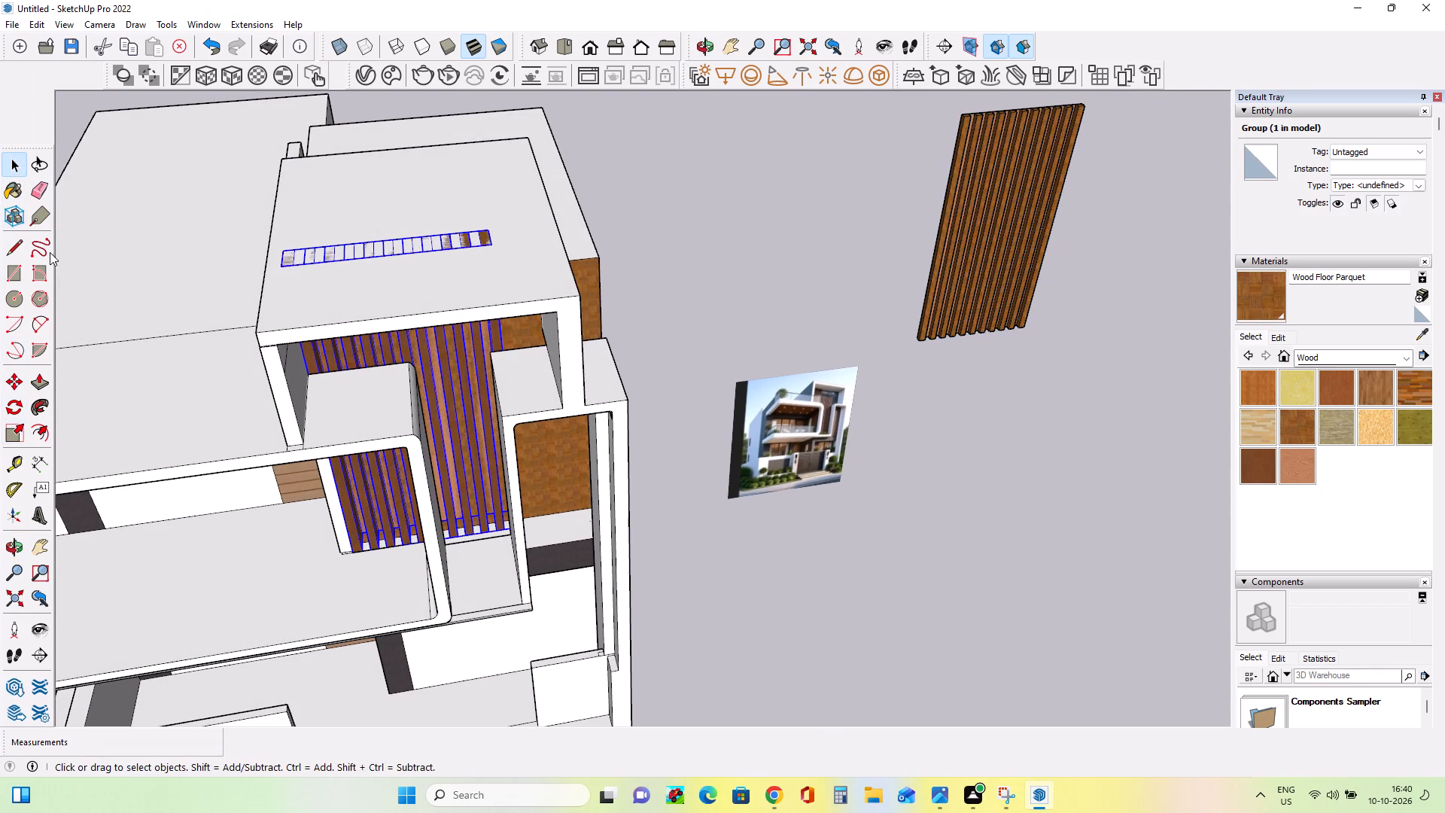
left_click(10, 432)
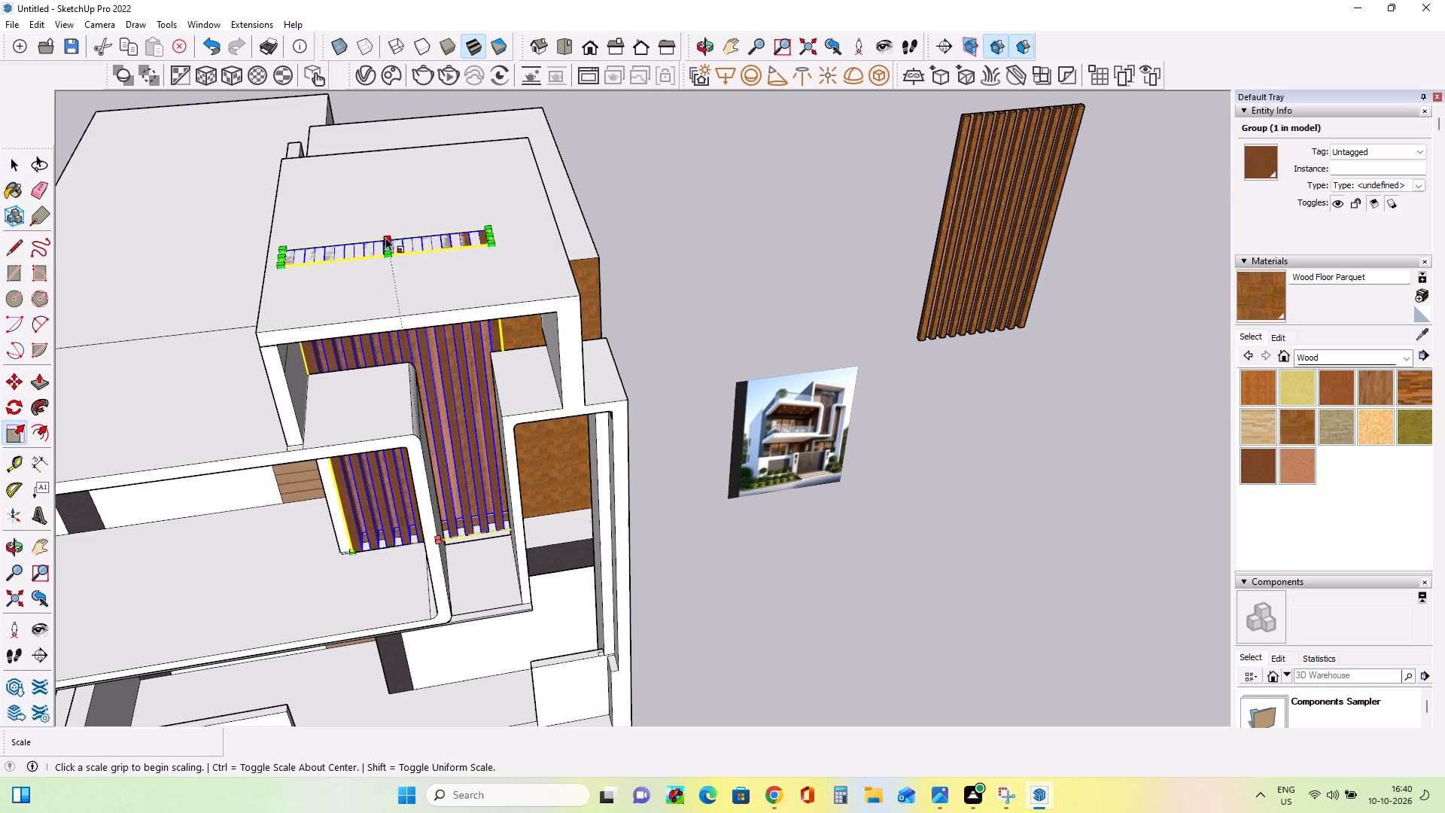
left_click(385, 242)
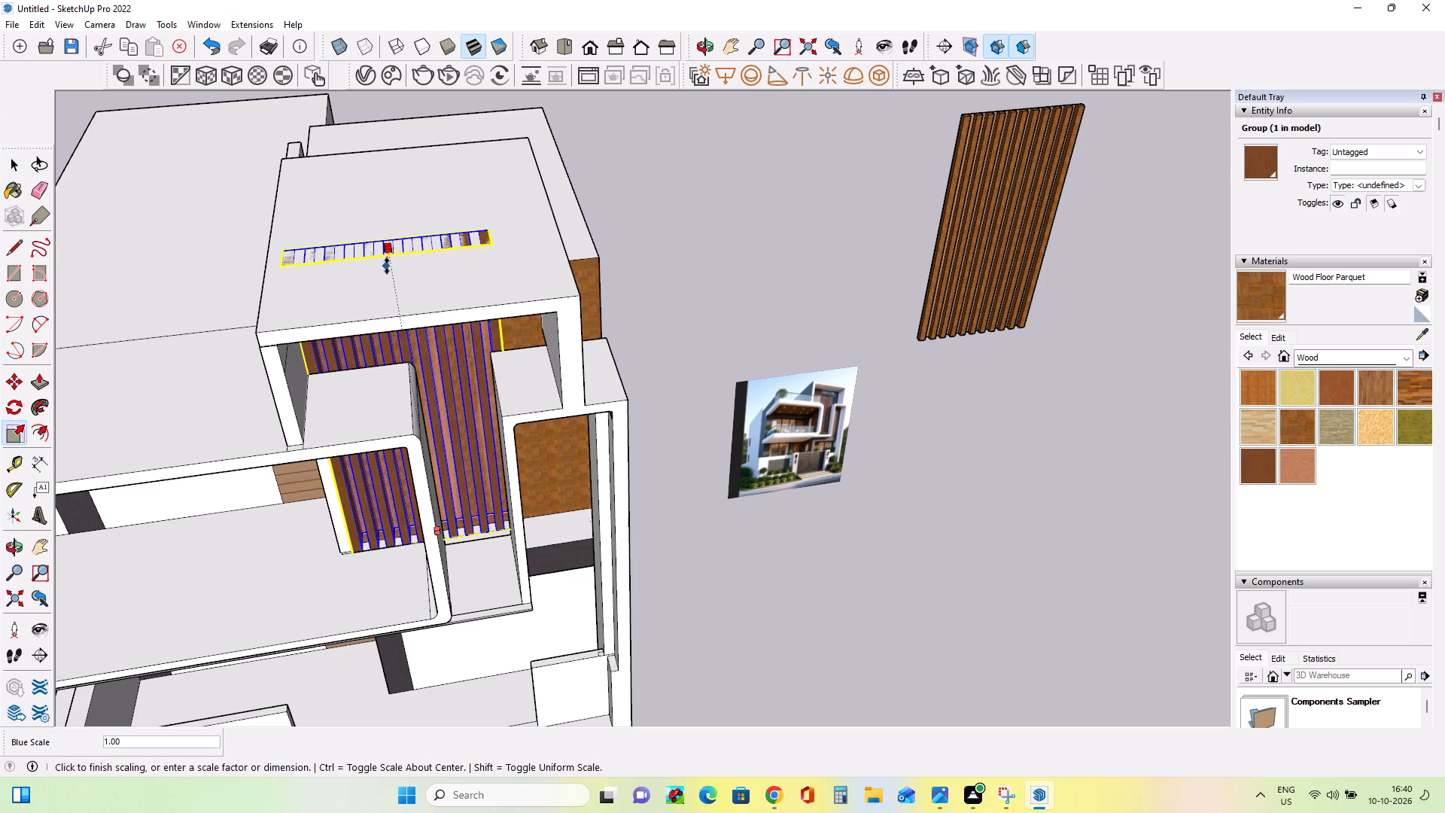
middle_click_drag(421, 343, 446, 140)
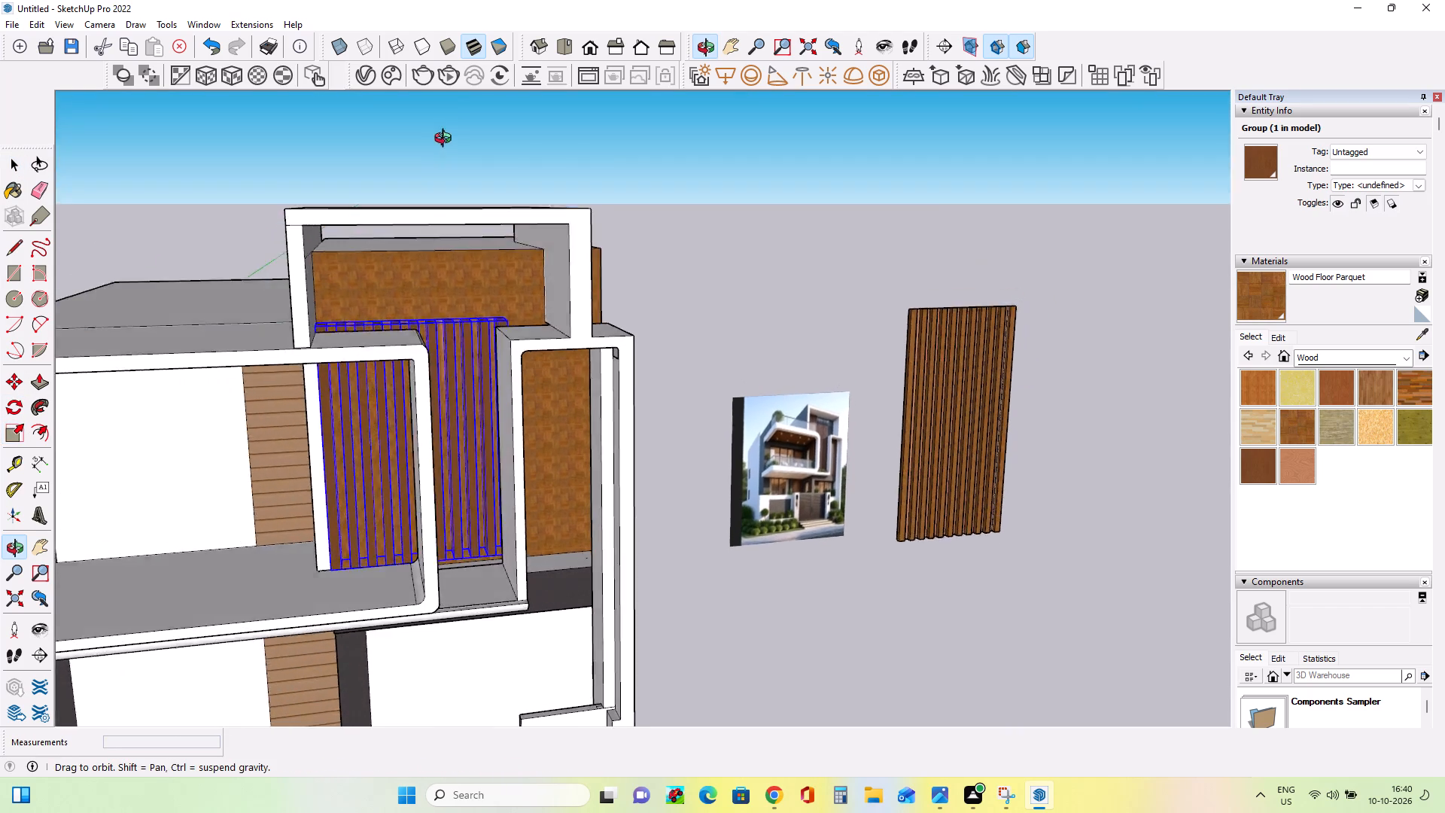
middle_click_drag(446, 140, 449, 129)
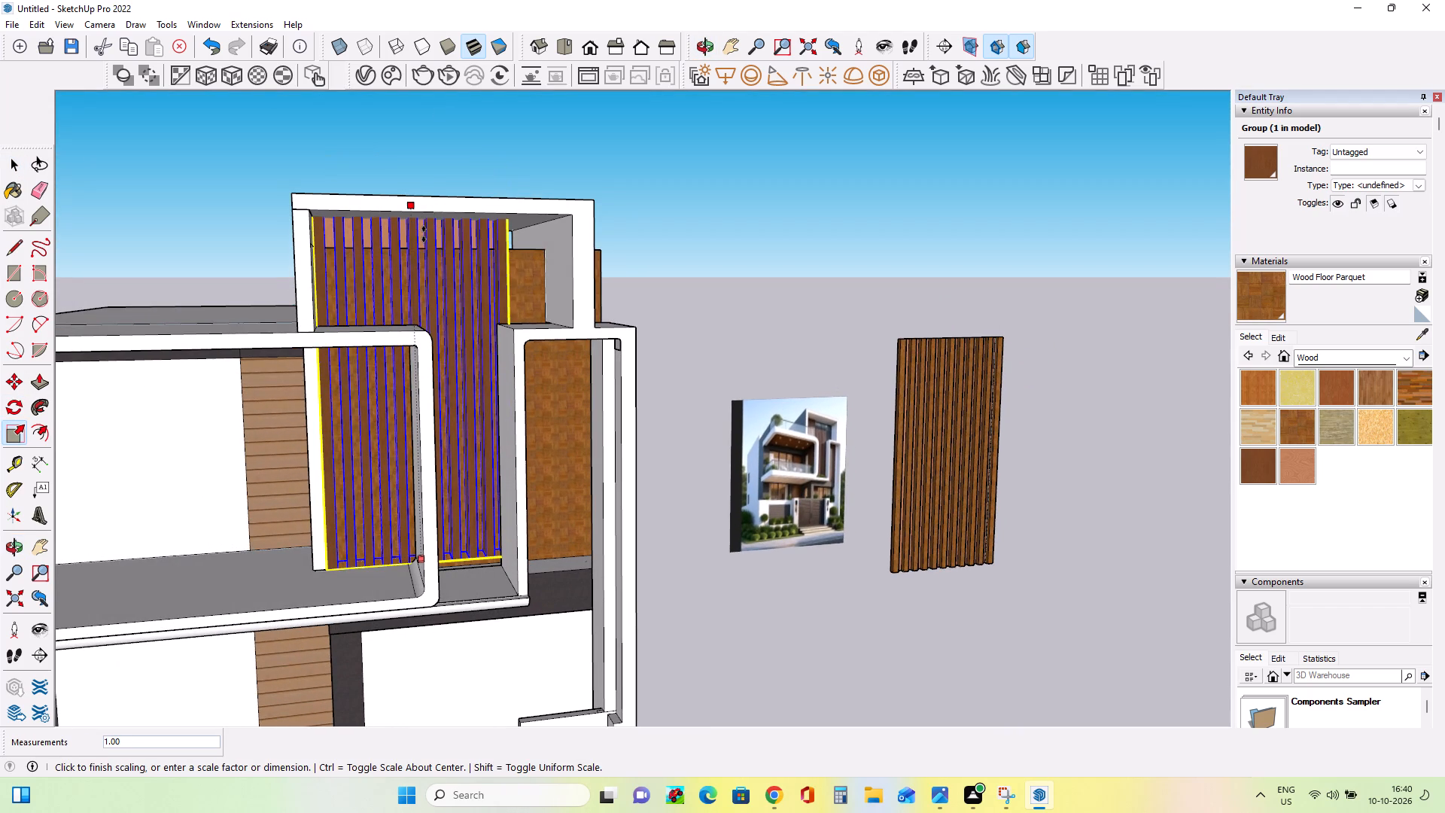
middle_click_drag(424, 234, 461, 193)
left_click(455, 209)
Examine the slat panel under the roof slab and the parquet wall around it from several angles, comparing with the reference image.
middle_click_drag(583, 279, 434, 308)
middle_click_drag(743, 218, 781, 235)
middle_click_drag(756, 333, 639, 370)
left_click(11, 250)
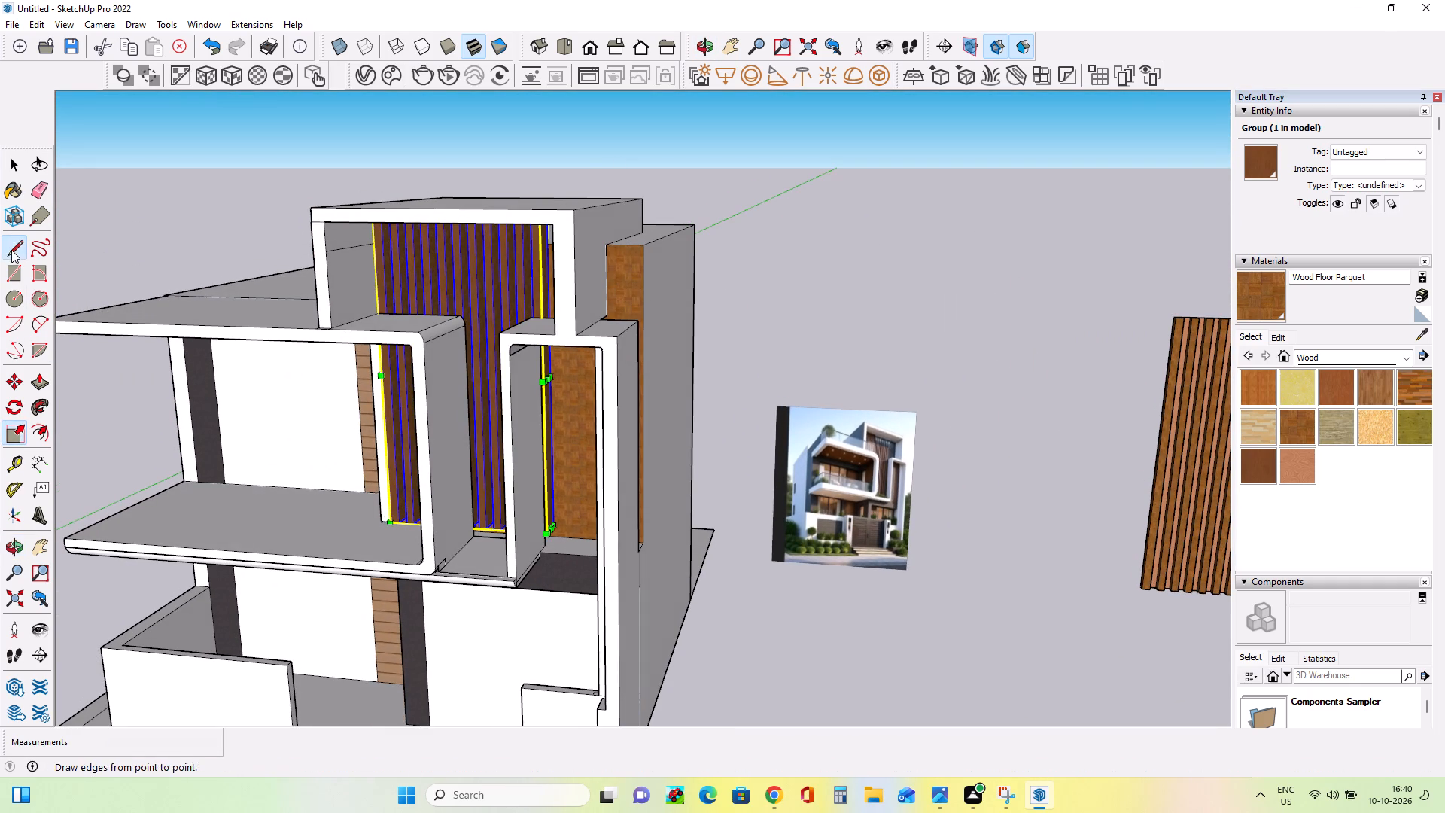
middle_click_drag(631, 326, 549, 378)
scroll(605, 333, "up", 8)
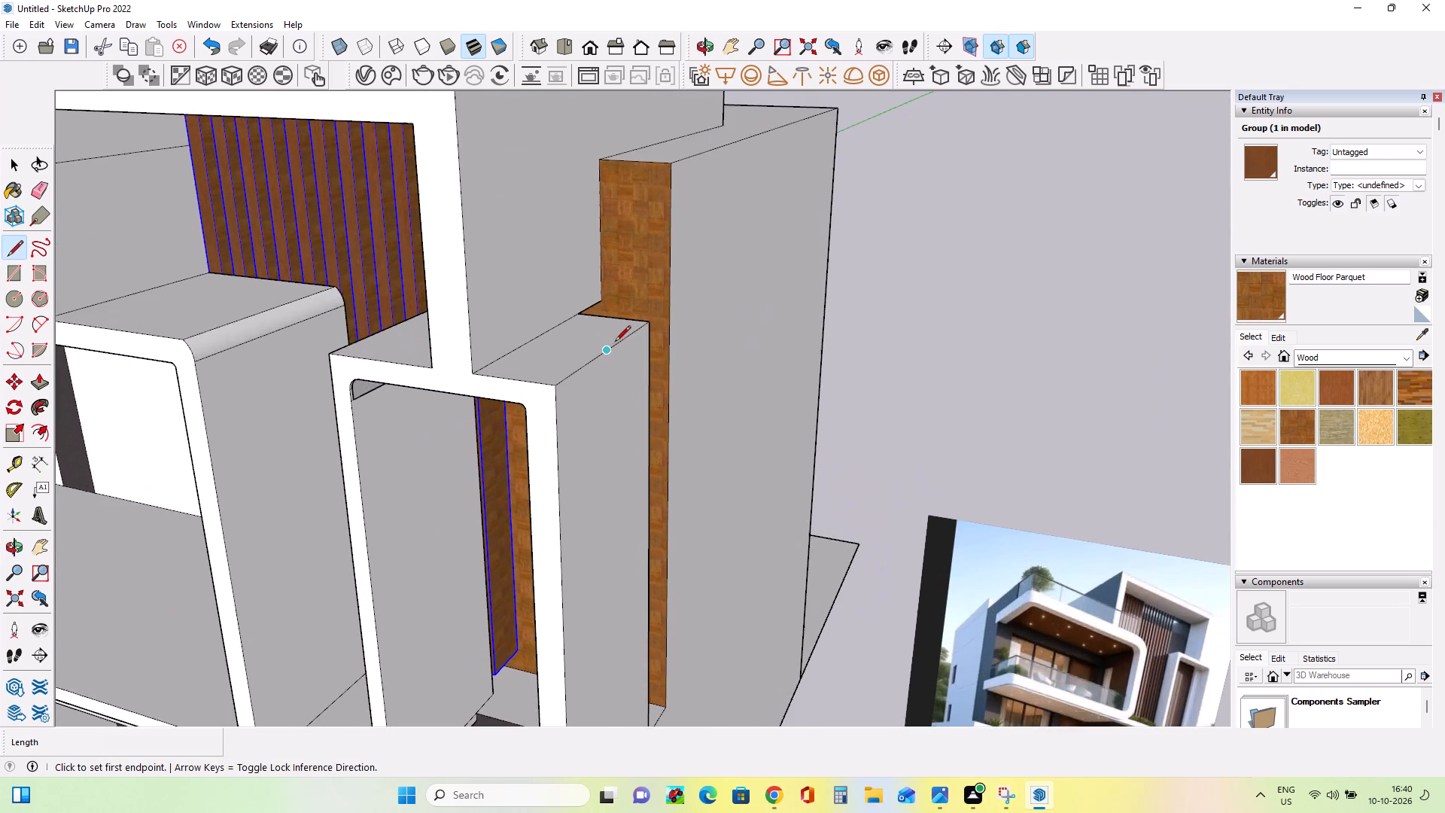
middle_click_drag(615, 343, 627, 385)
middle_click_drag(717, 376, 598, 376)
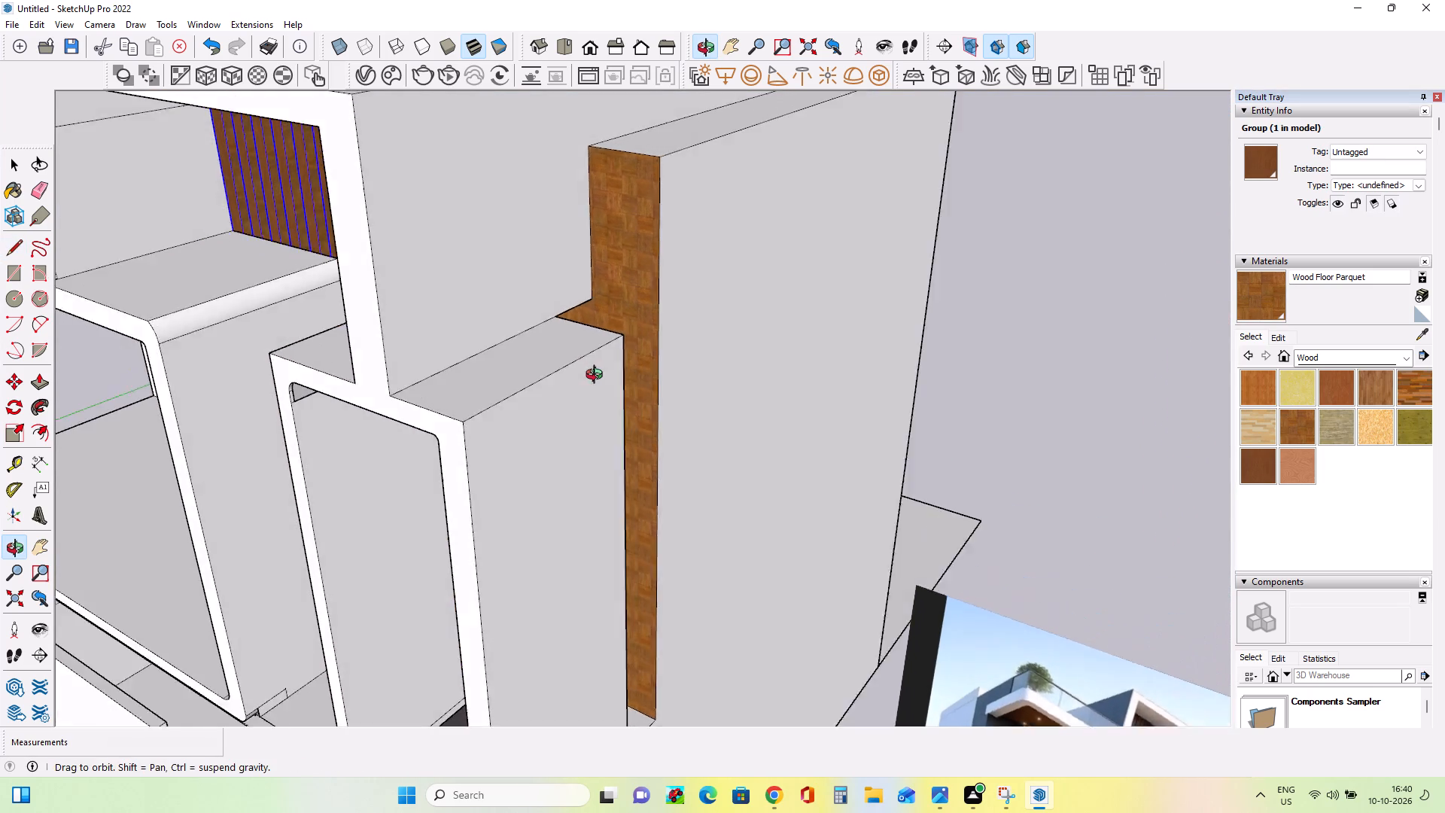
middle_click_drag(598, 376, 920, 298)
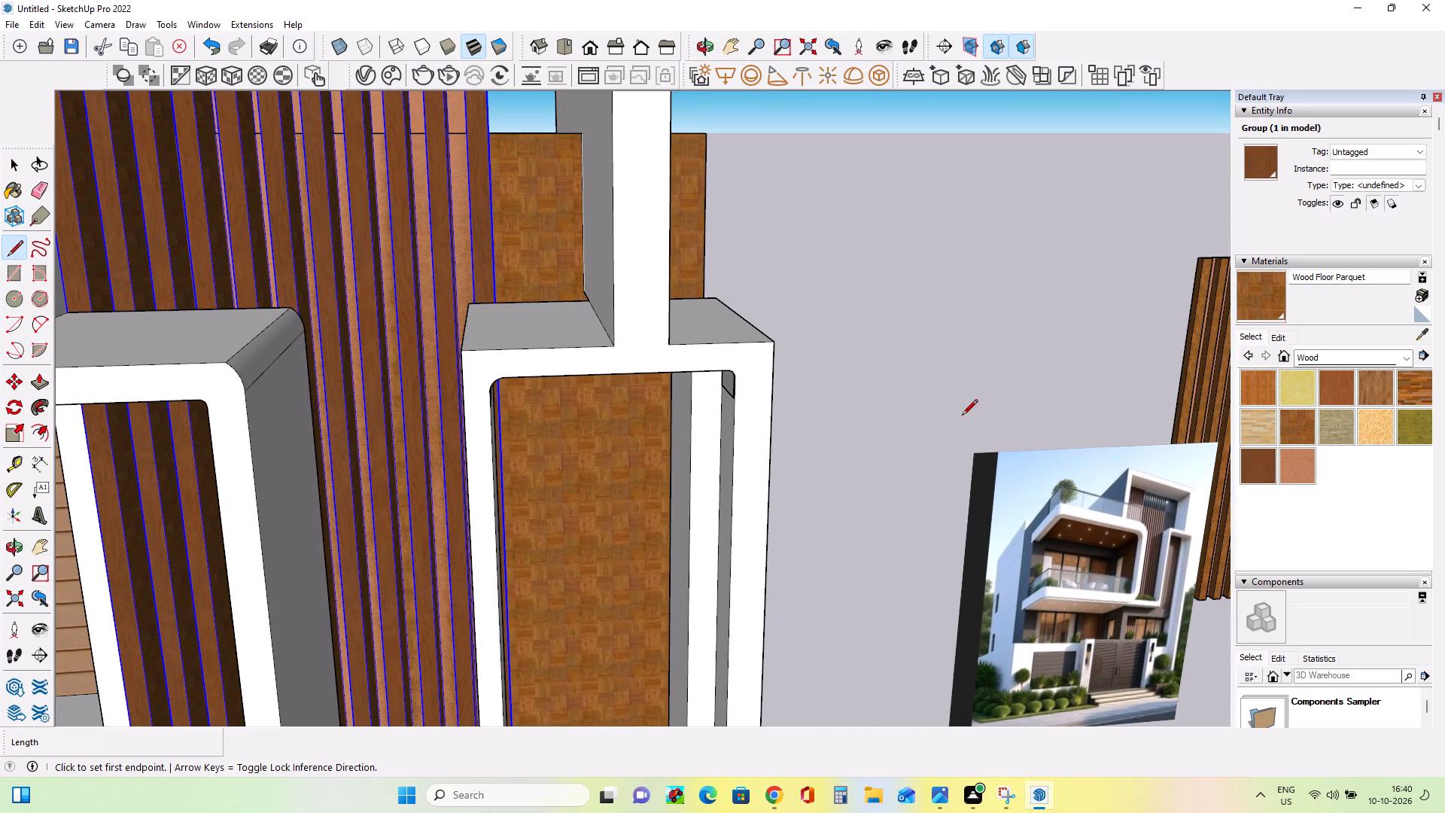
middle_click_drag(859, 419, 860, 397)
scroll(860, 397, "down", 4)
middle_click_drag(857, 400, 849, 396)
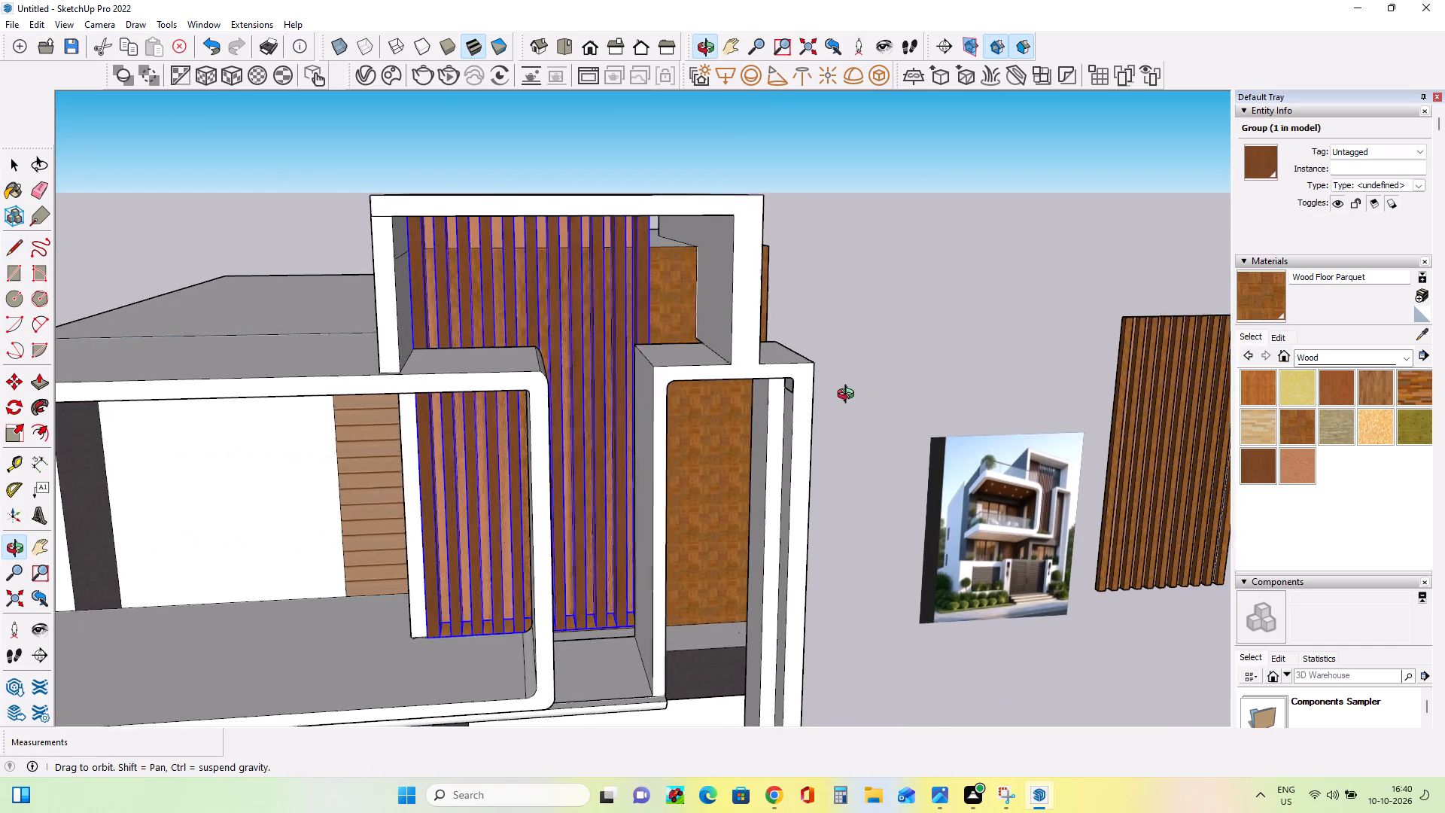
middle_click_drag(849, 396, 818, 373)
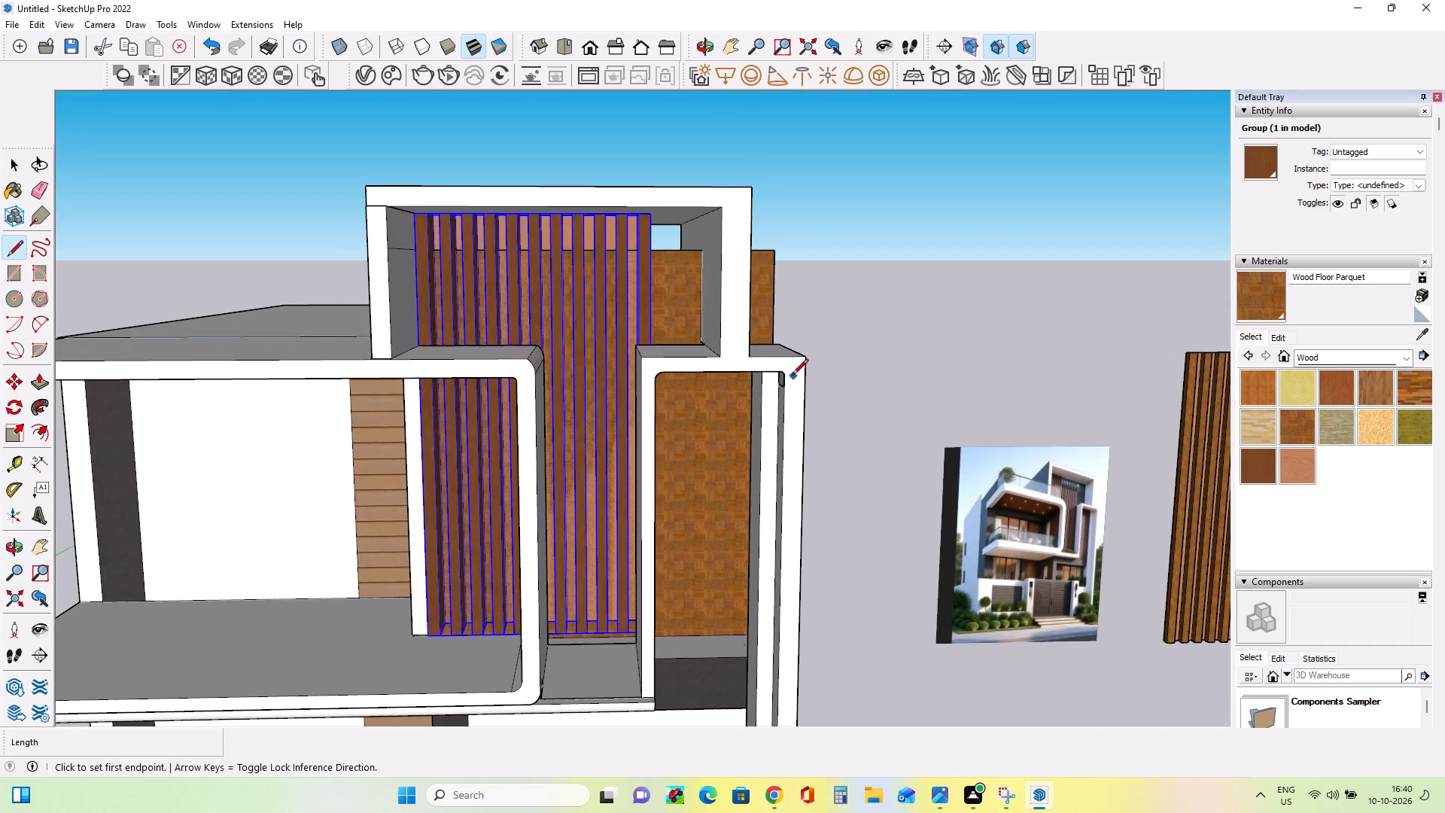
scroll(647, 443, "down", 2)
middle_click_drag(647, 443, 722, 445)
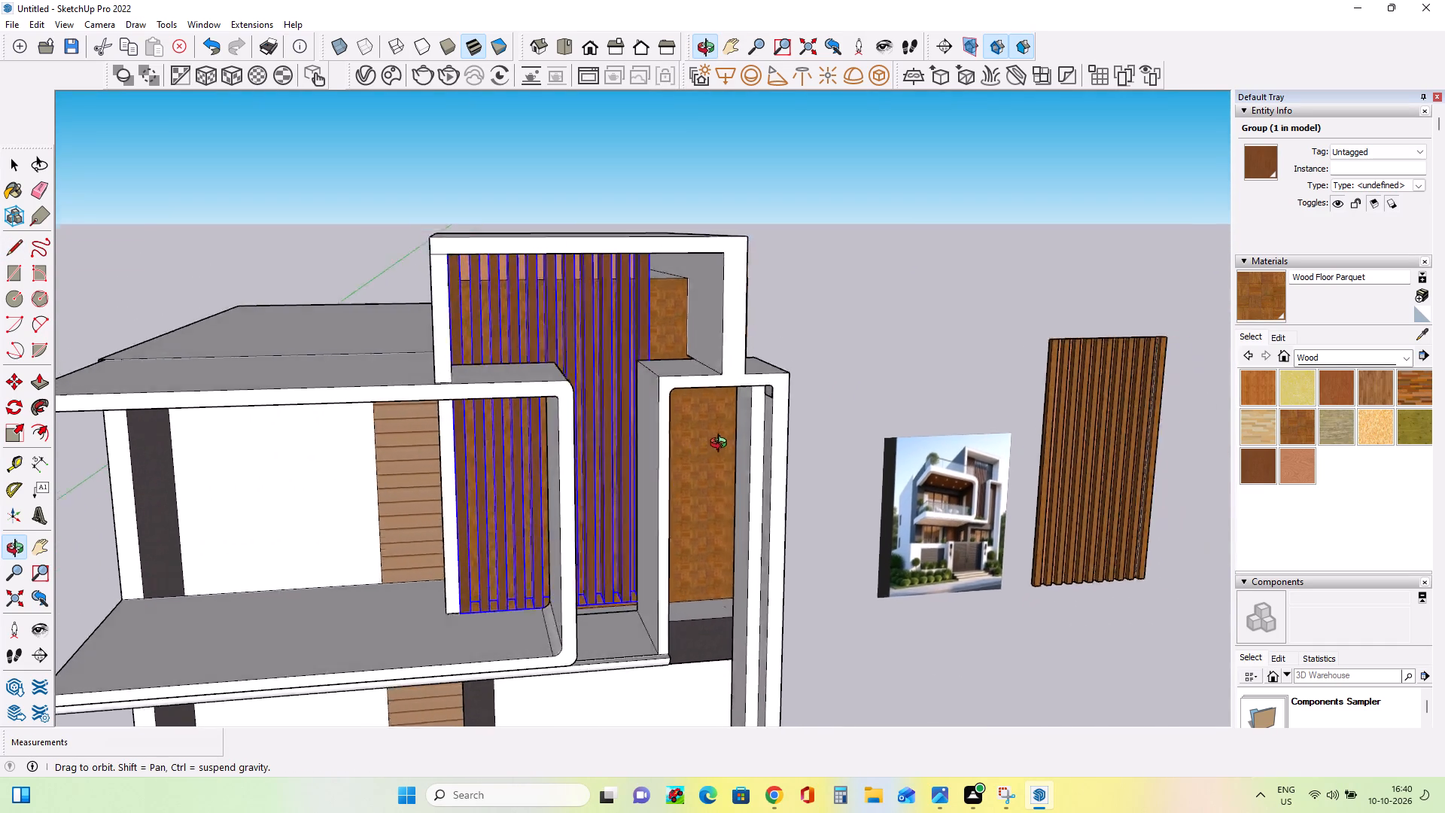
middle_click_drag(722, 445, 659, 372)
middle_click_drag(759, 331, 625, 365)
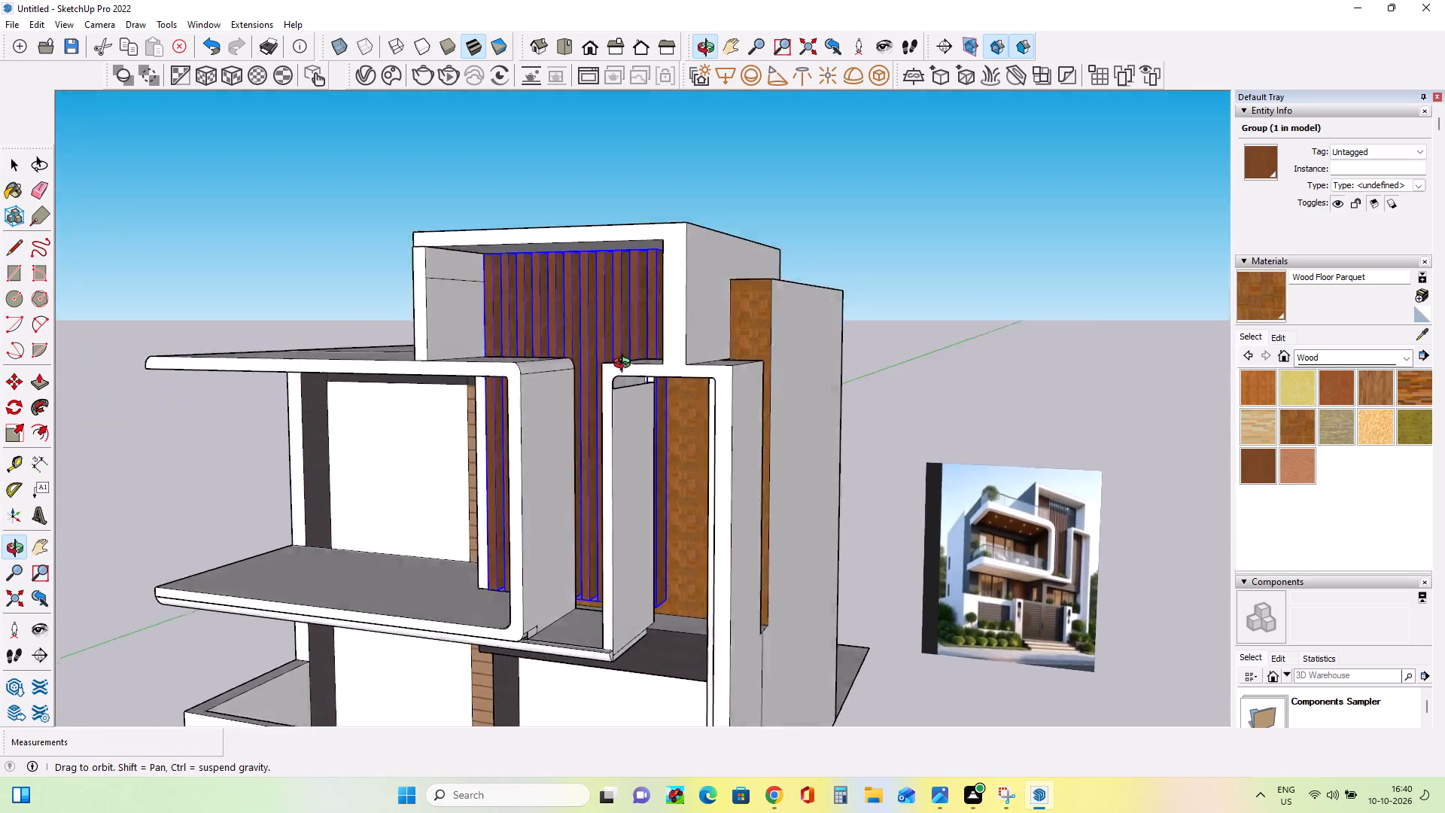
middle_click_drag(625, 365, 741, 367)
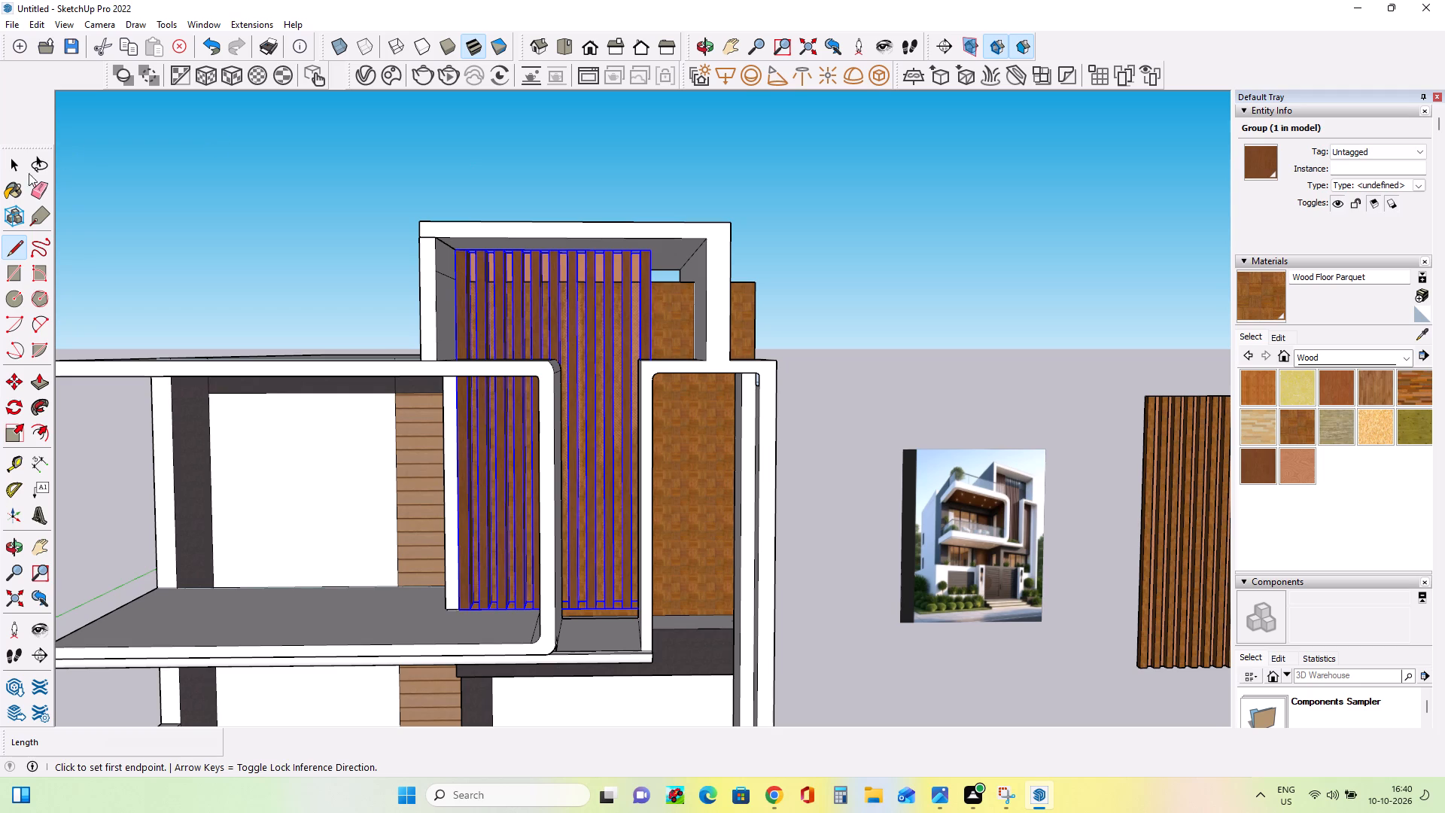
left_click(22, 163)
left_click(250, 242)
middle_click_drag(459, 416, 473, 415)
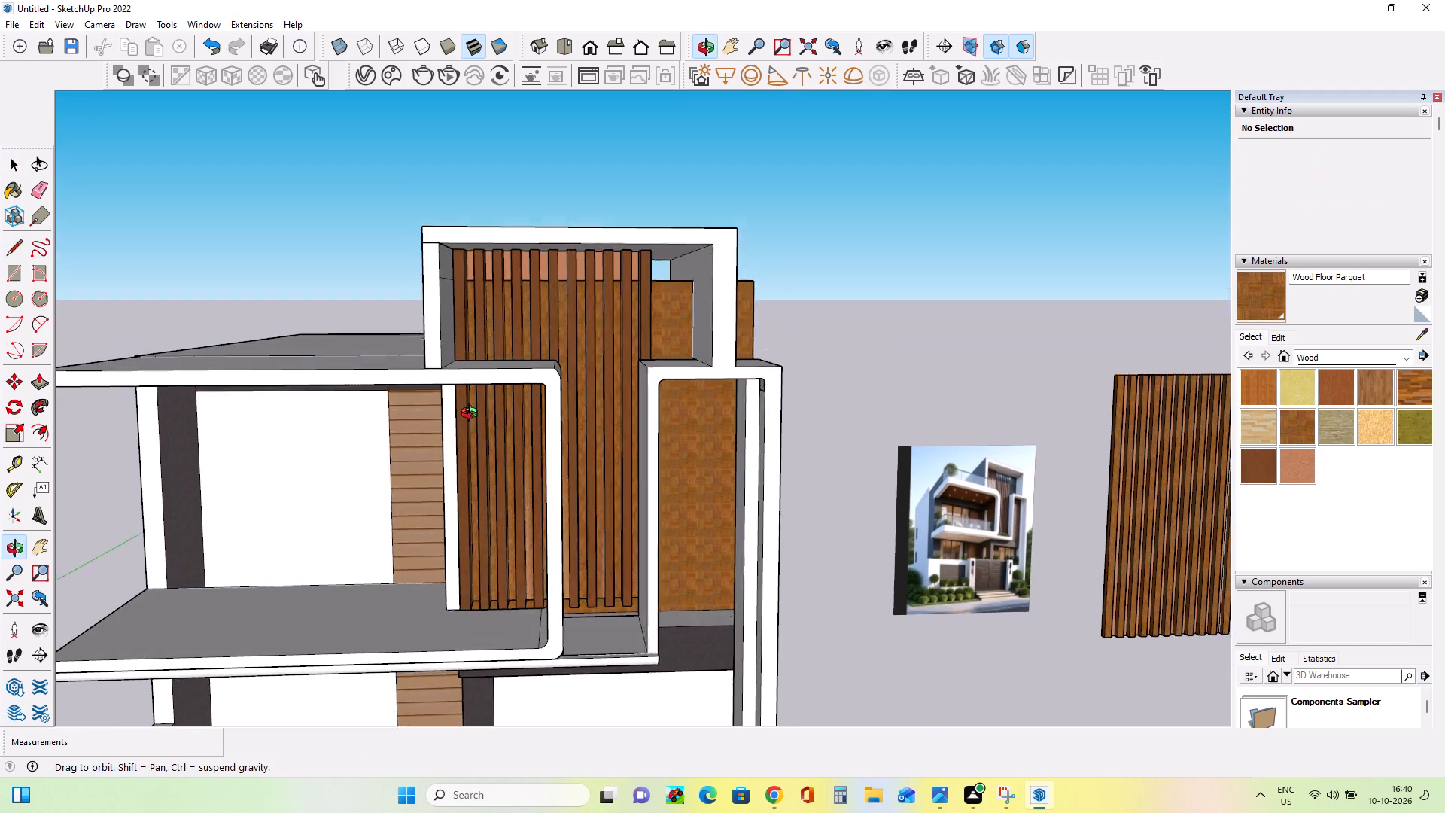
middle_click_drag(473, 415, 437, 400)
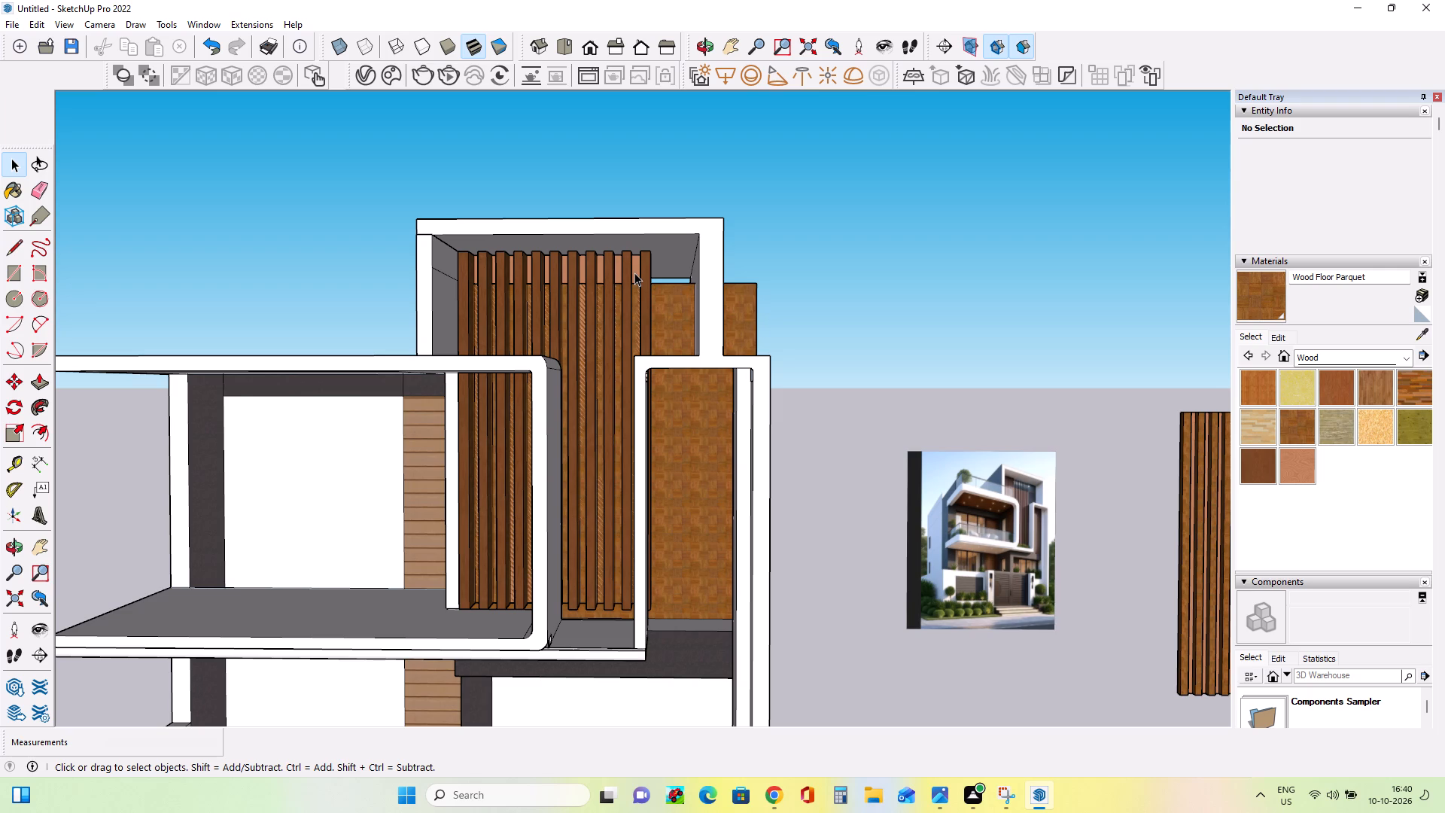
middle_click_drag(581, 392, 605, 452)
middle_click_drag(647, 514, 598, 434)
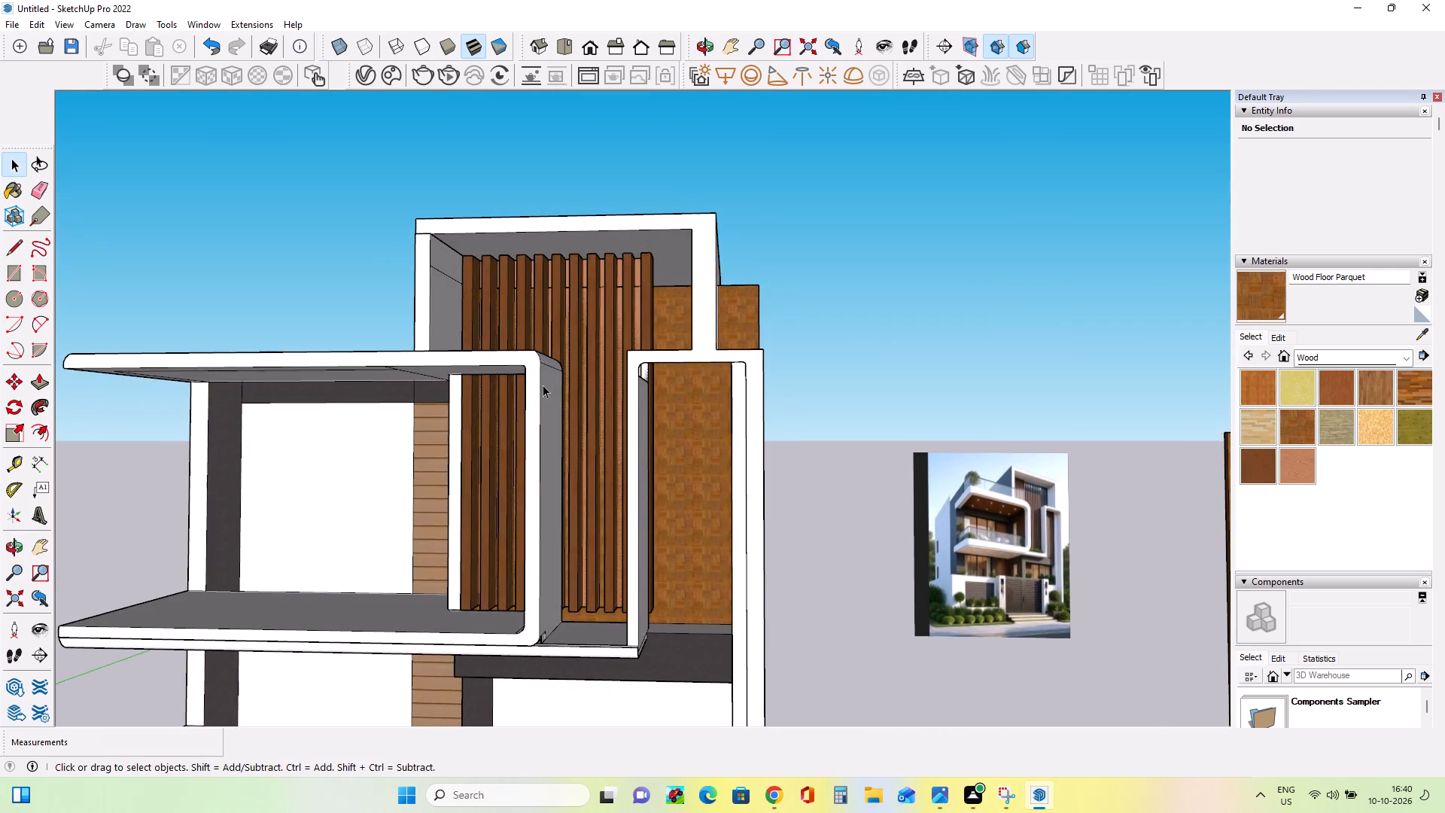
scroll(539, 380, "down", 3)
middle_click_drag(589, 397, 656, 480)
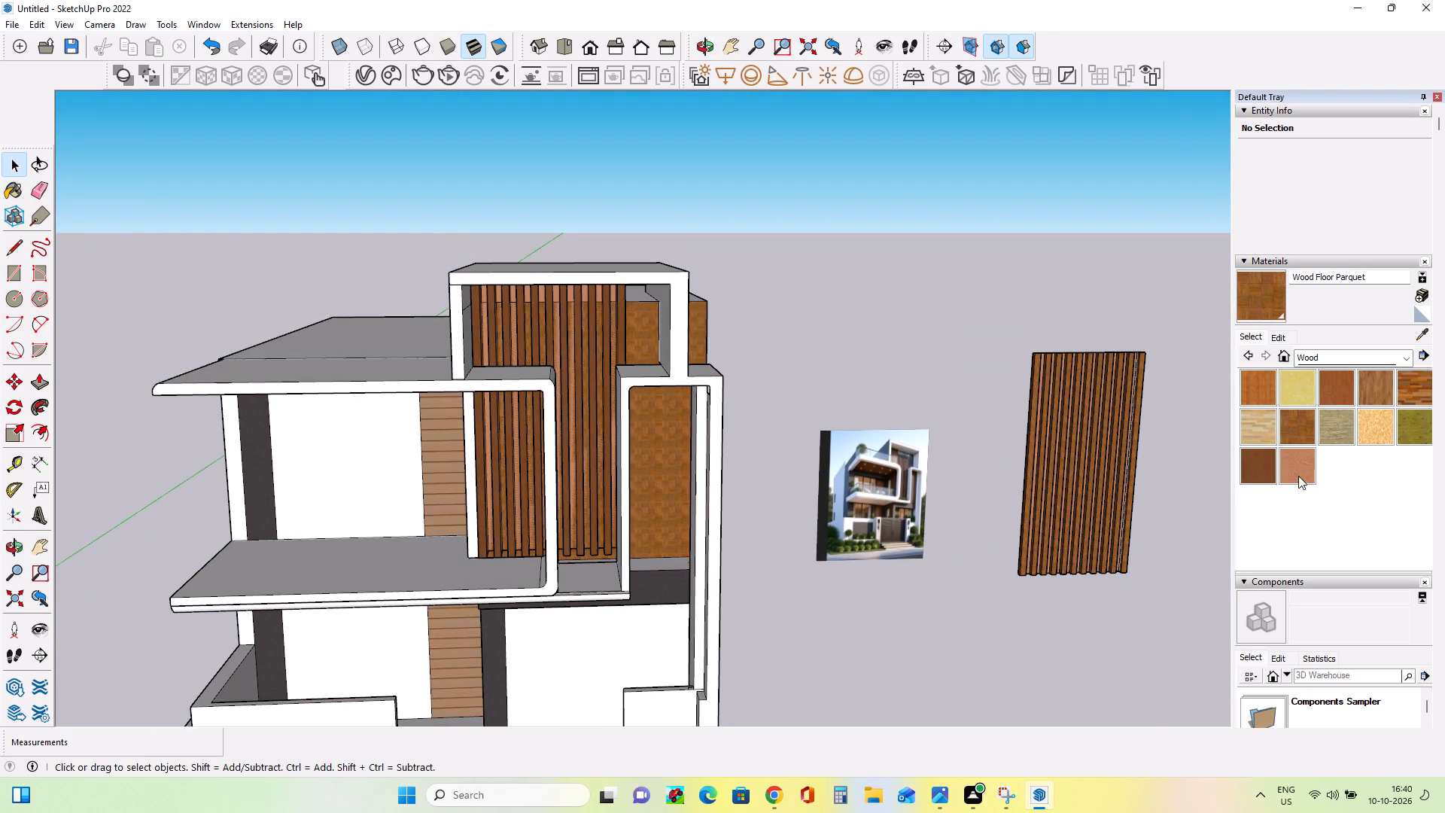
scroll(1084, 396, "up", 3)
scroll(1084, 396, "down", 3)
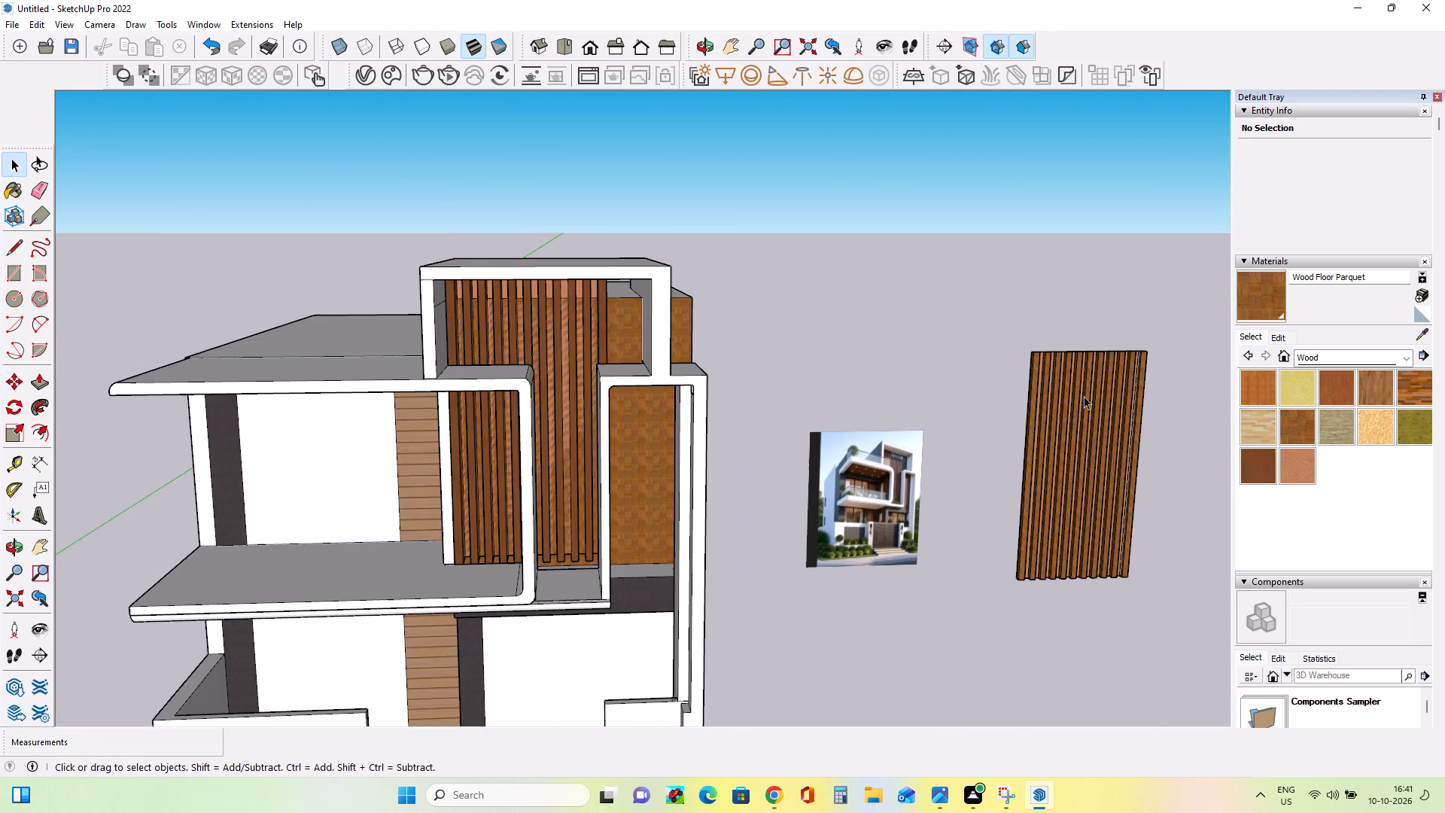
middle_click_drag(1084, 396, 1114, 381)
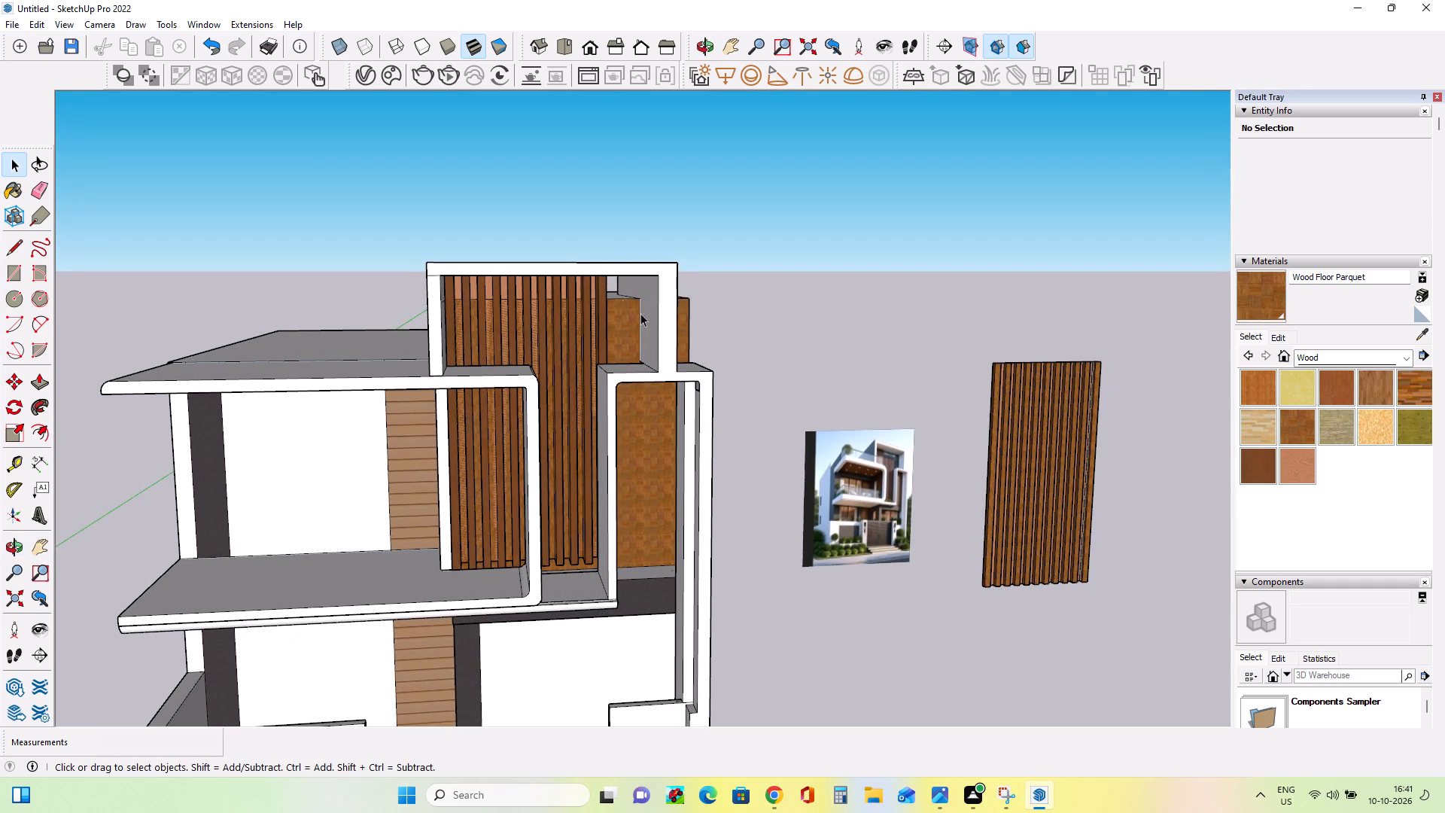
Open the facade's slat panel group for editing.
scroll(557, 284, "up", 10)
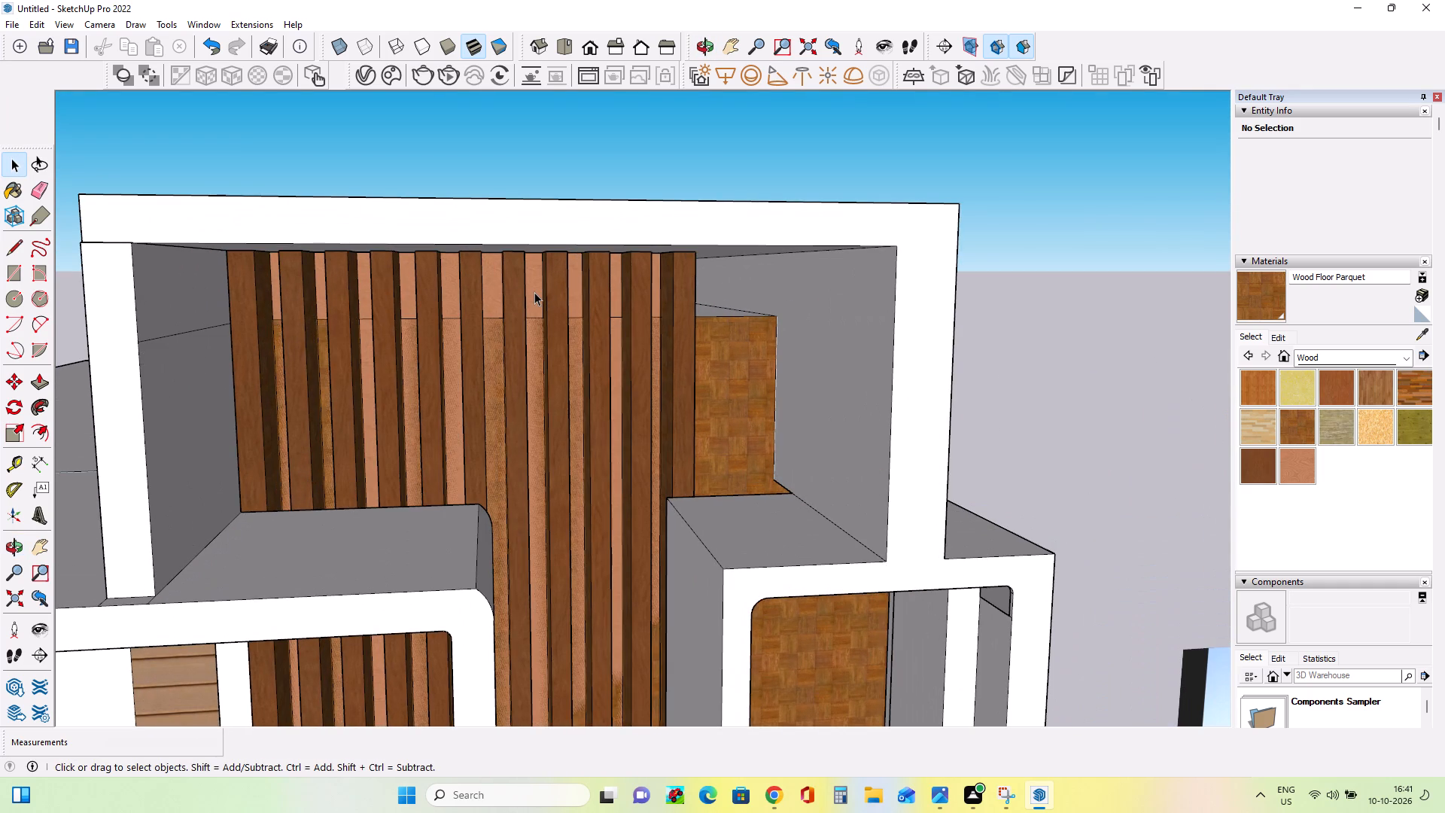
left_click(534, 292)
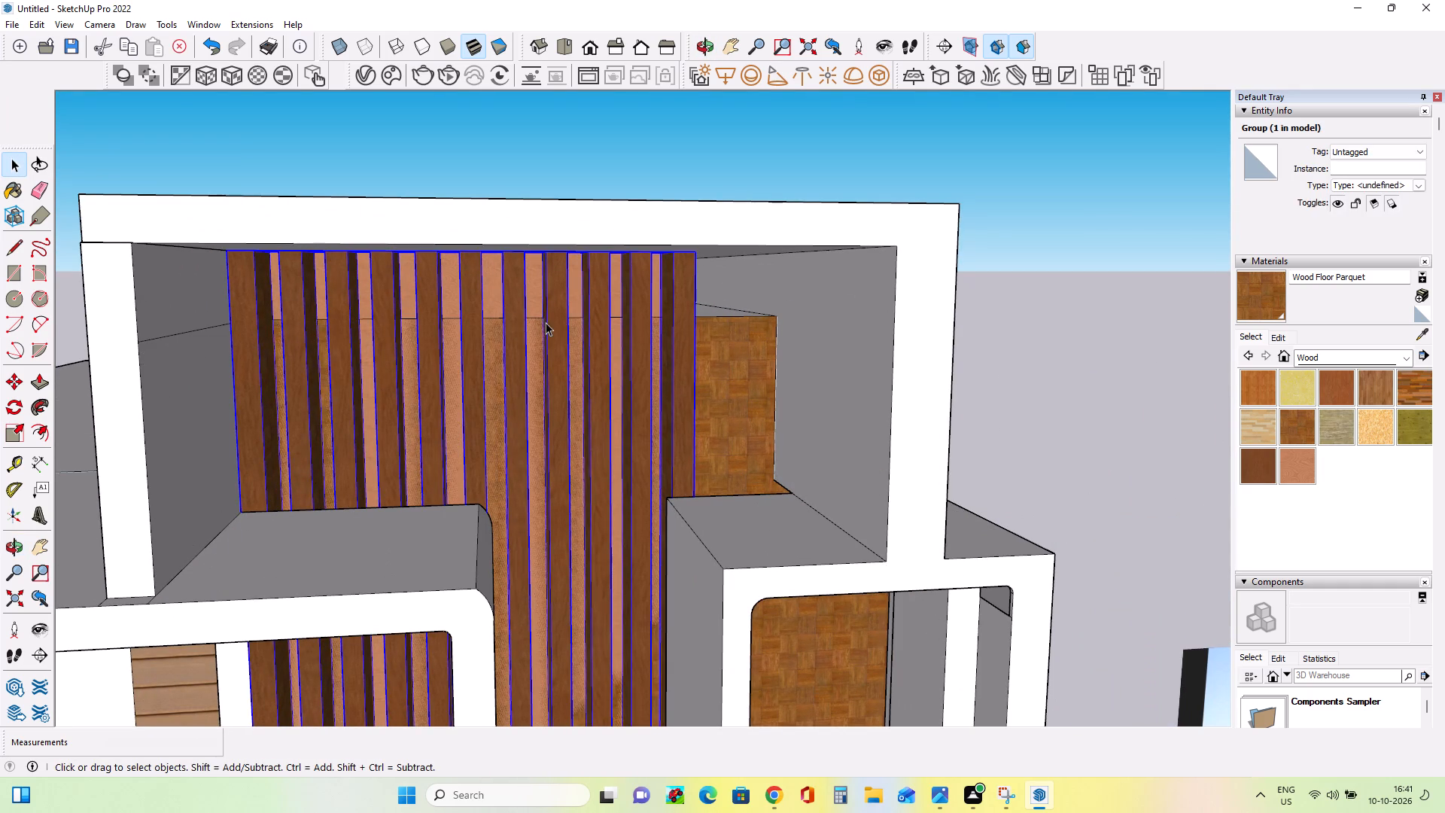
right_click(546, 322)
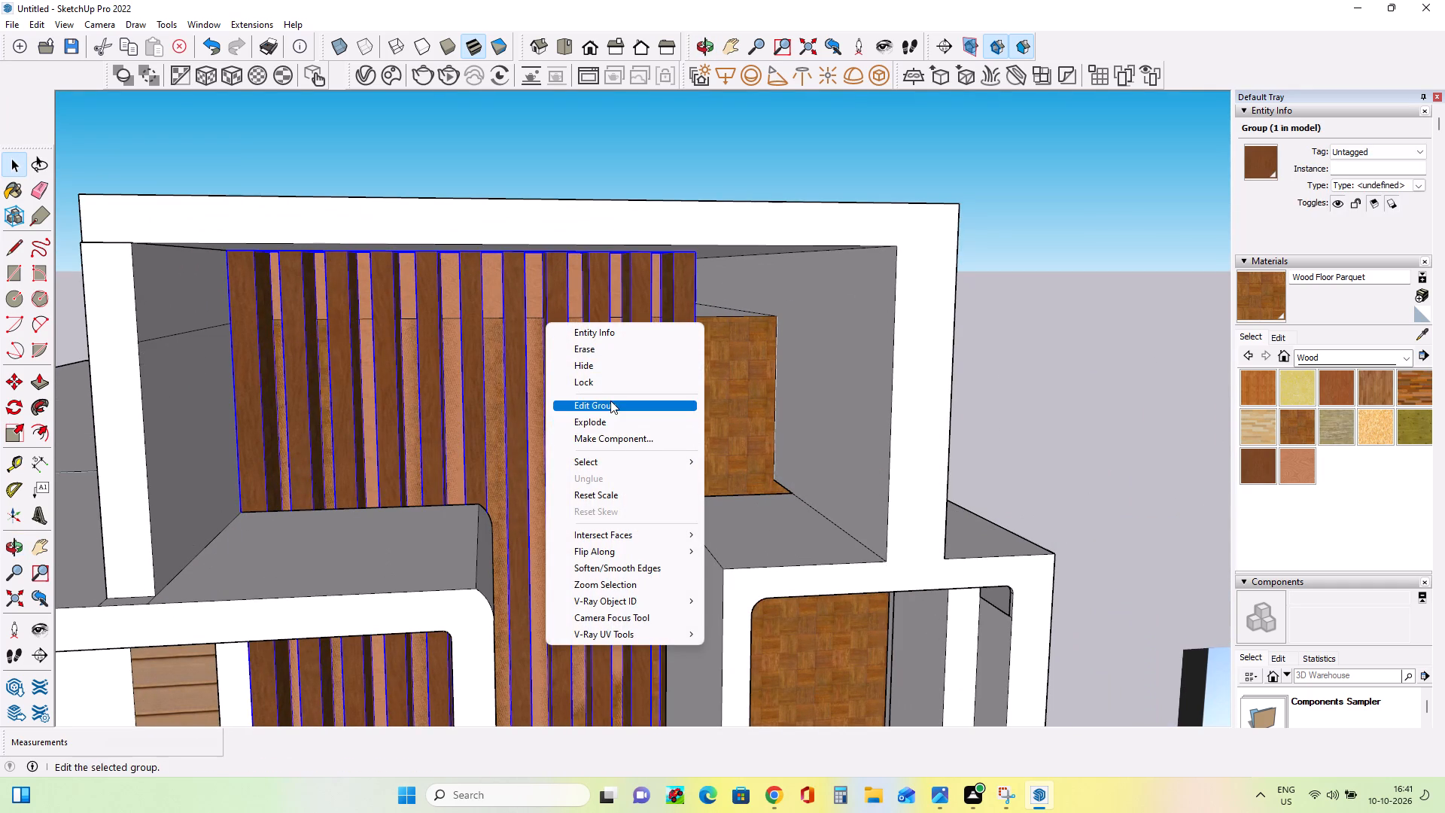
left_click(610, 400)
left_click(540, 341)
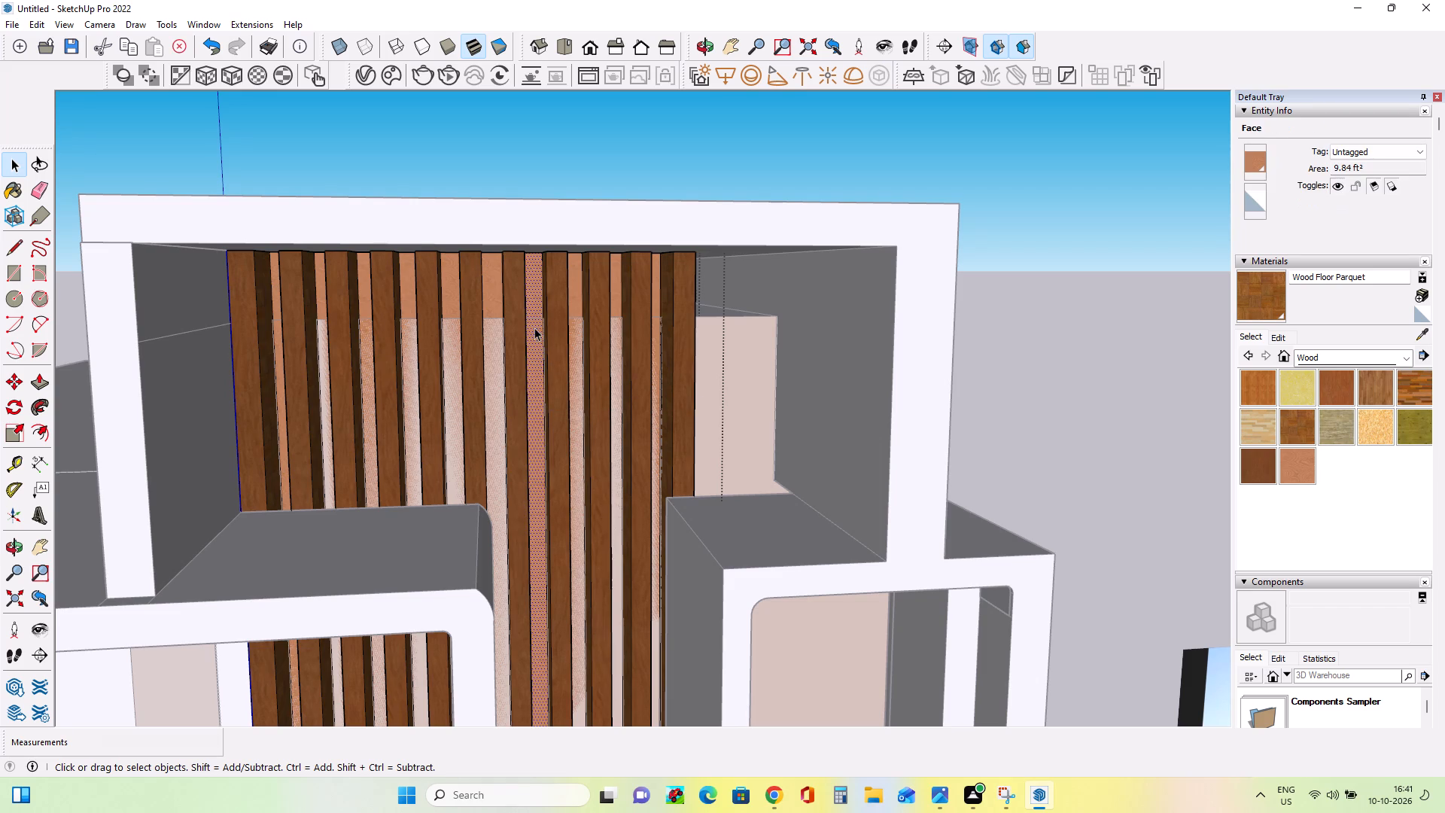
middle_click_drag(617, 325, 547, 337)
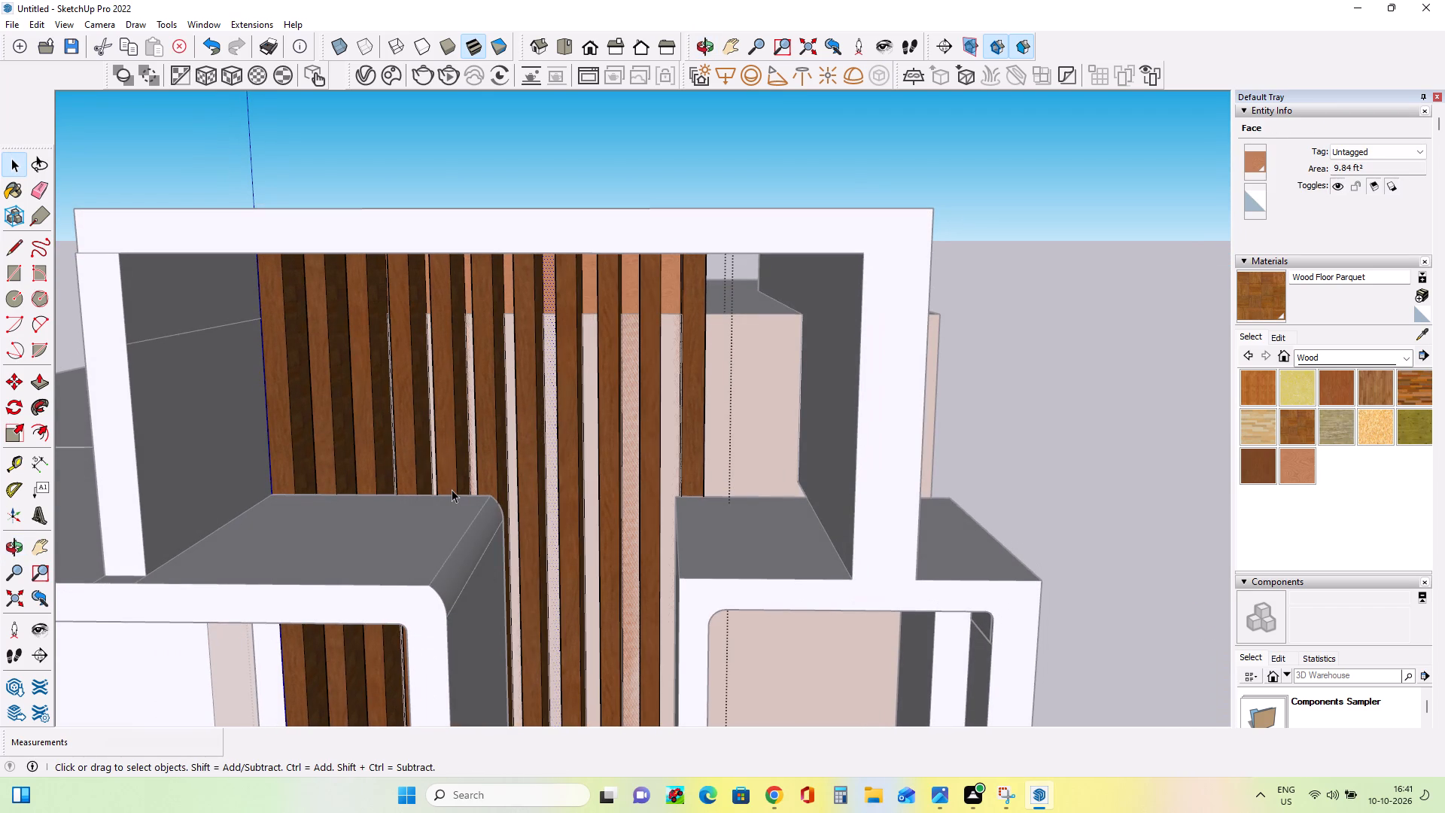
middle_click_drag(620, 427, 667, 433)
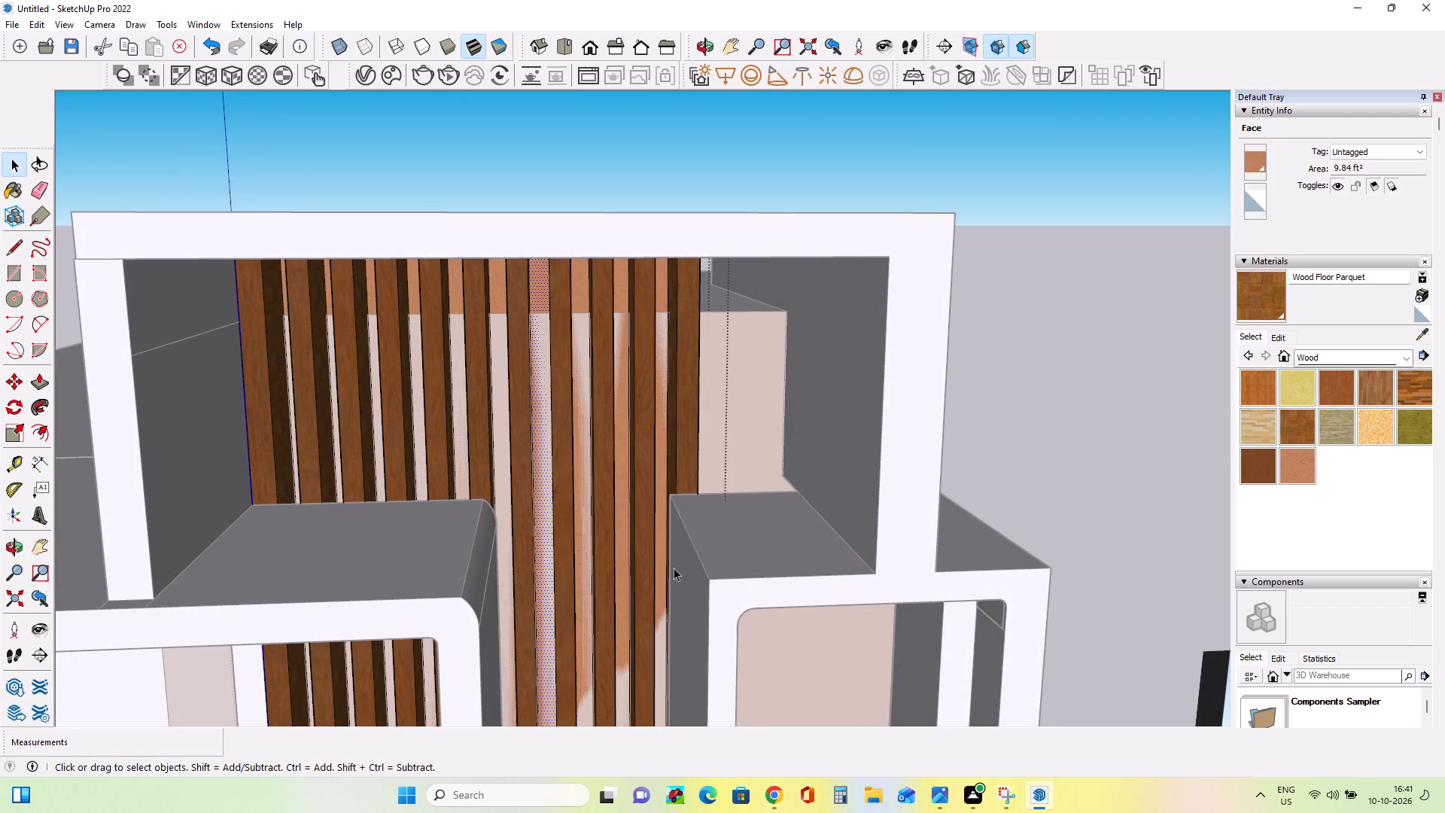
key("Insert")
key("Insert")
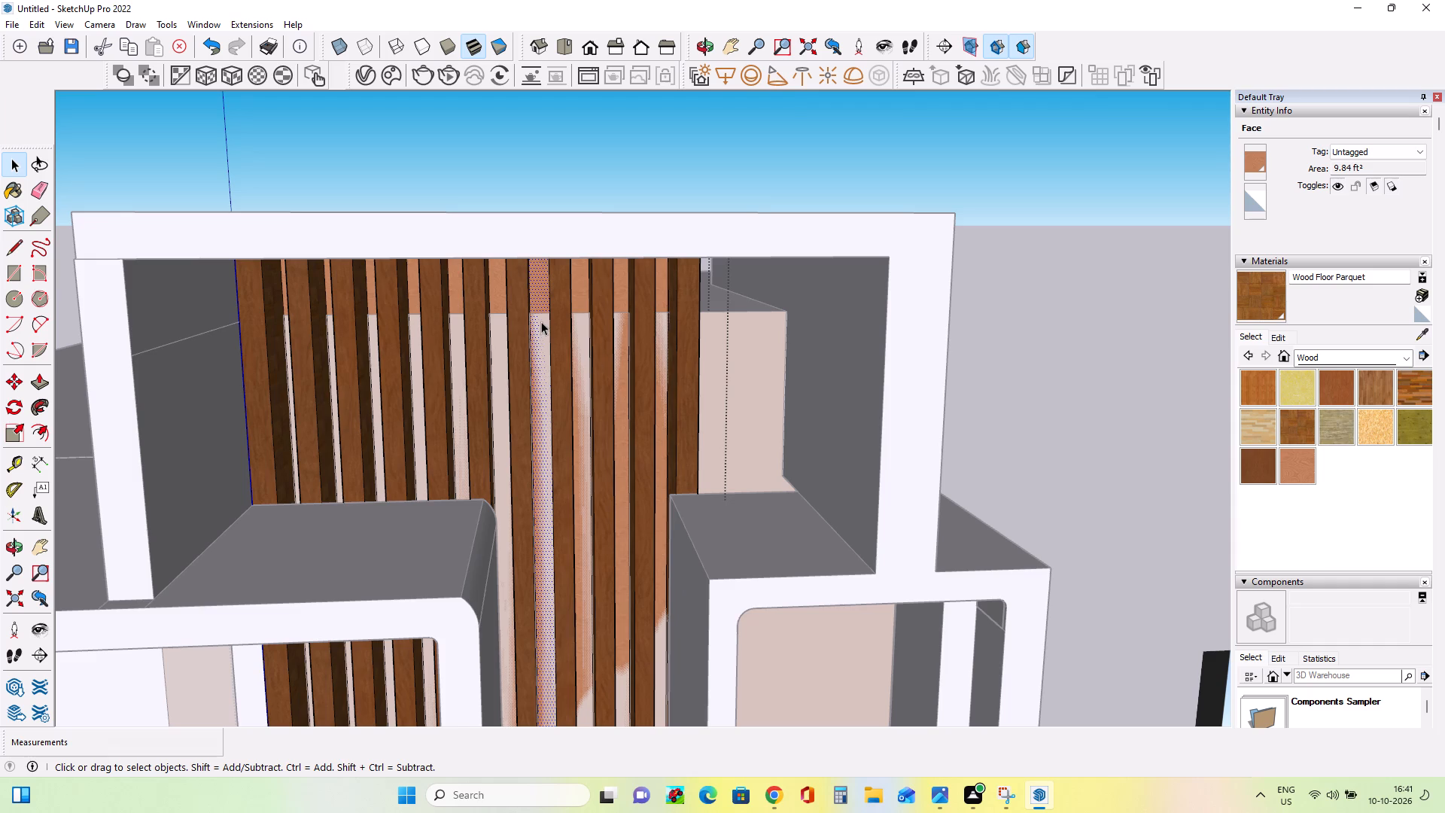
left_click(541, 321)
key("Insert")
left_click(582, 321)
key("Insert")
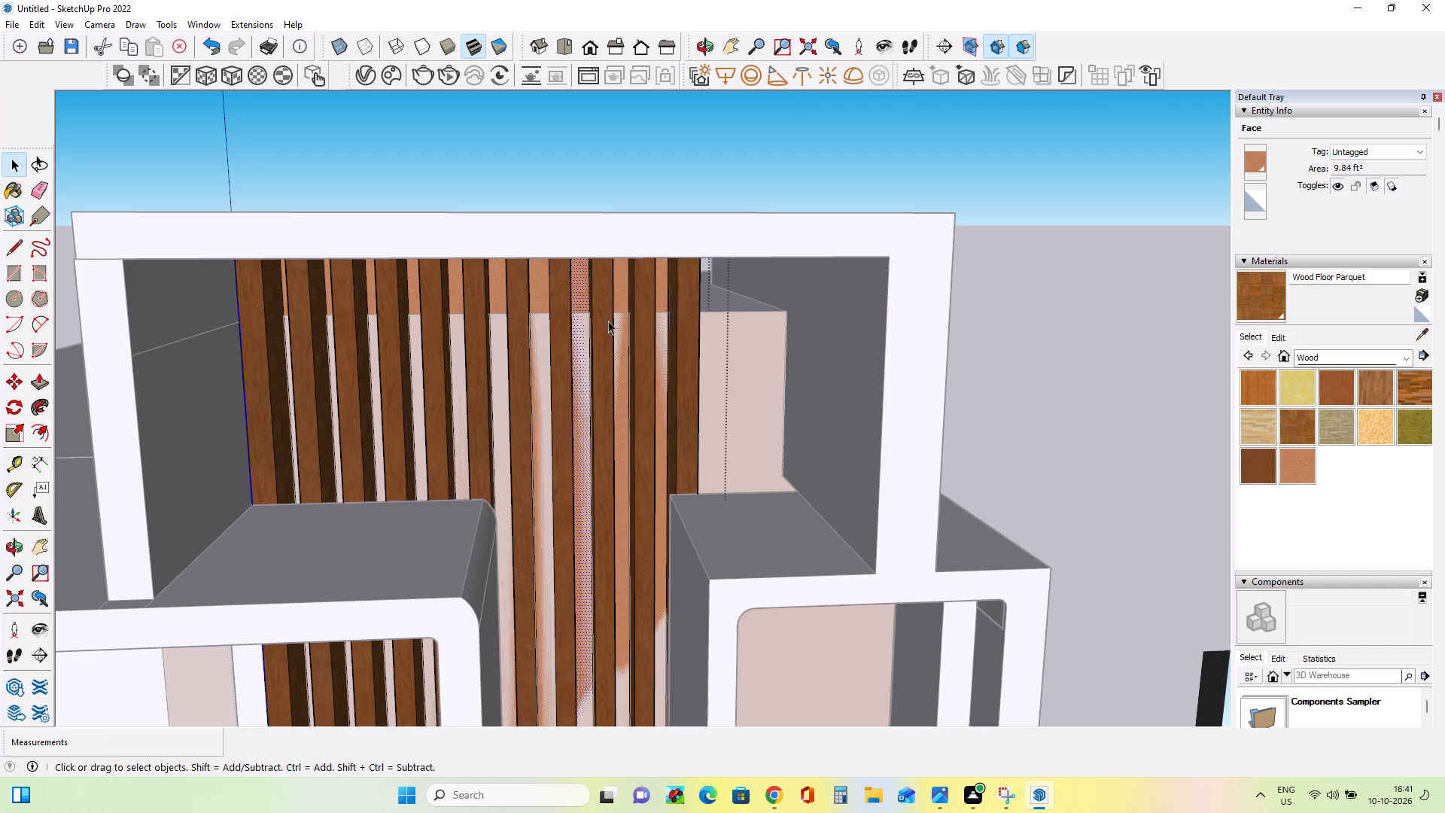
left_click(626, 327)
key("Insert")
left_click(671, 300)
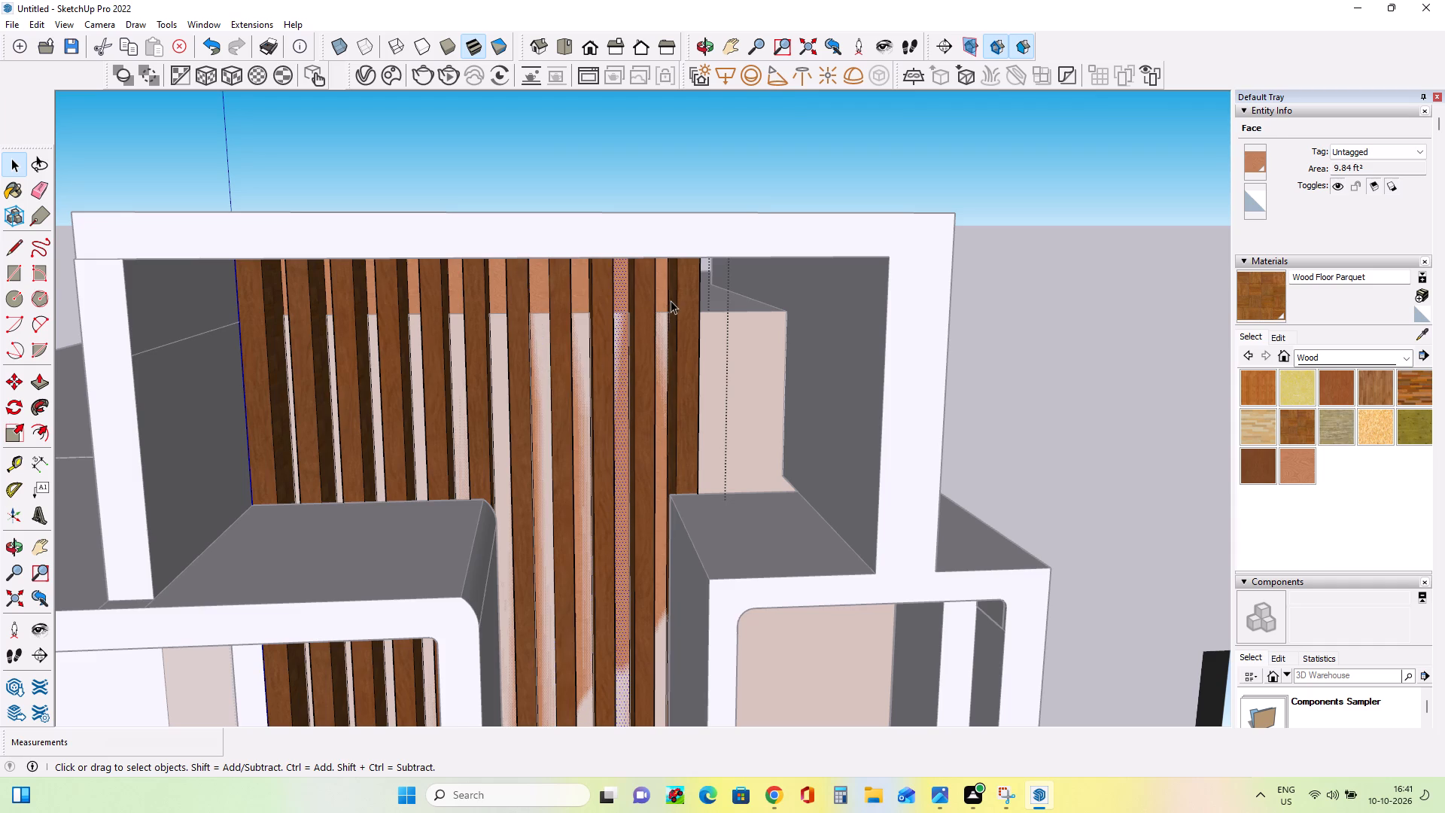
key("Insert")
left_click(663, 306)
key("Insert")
Delete six backing faces between the slats of the open panel group, working from the parquet side towards the middle.
left_click(659, 308)
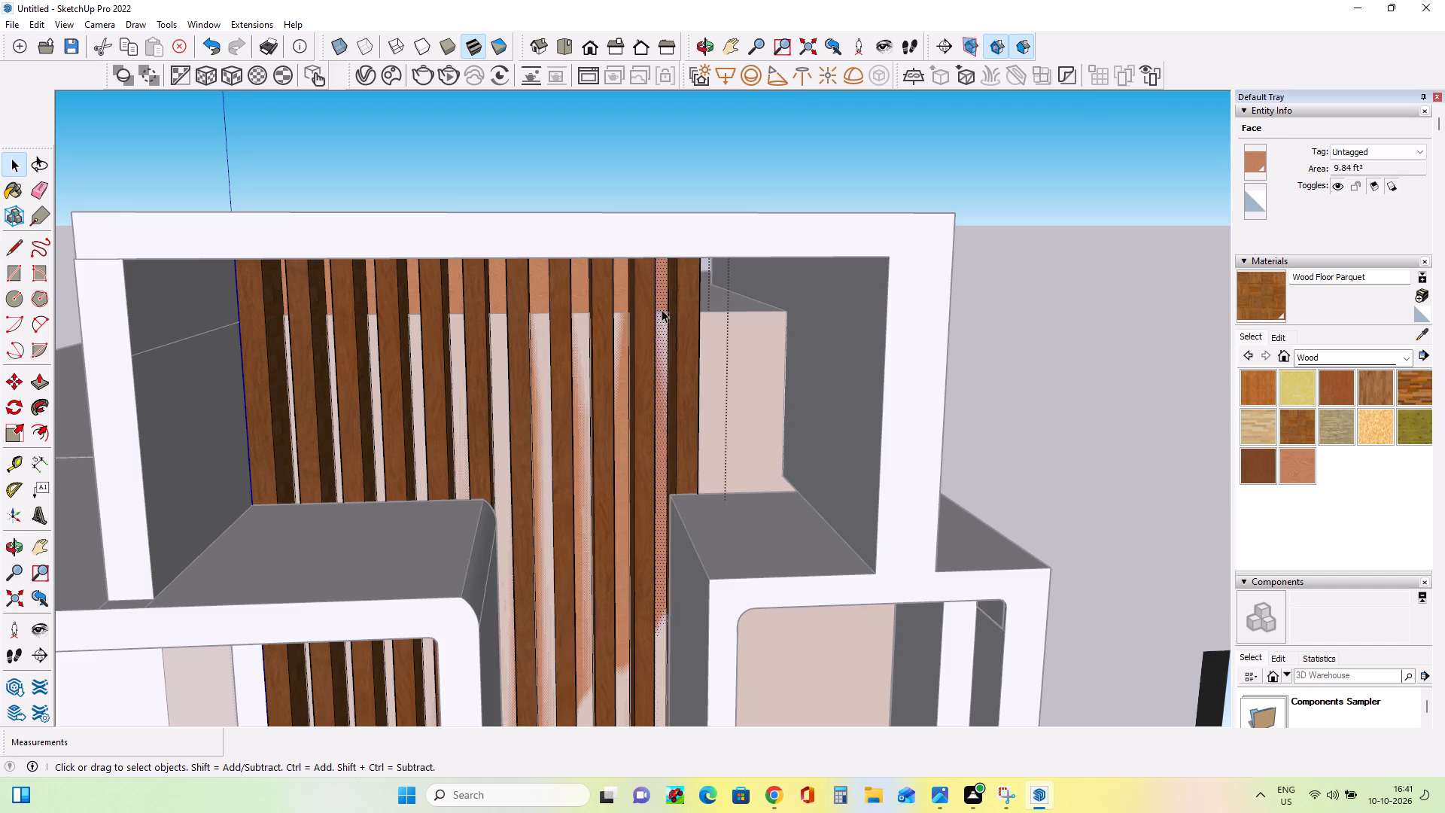
key("Insert")
key("Delete")
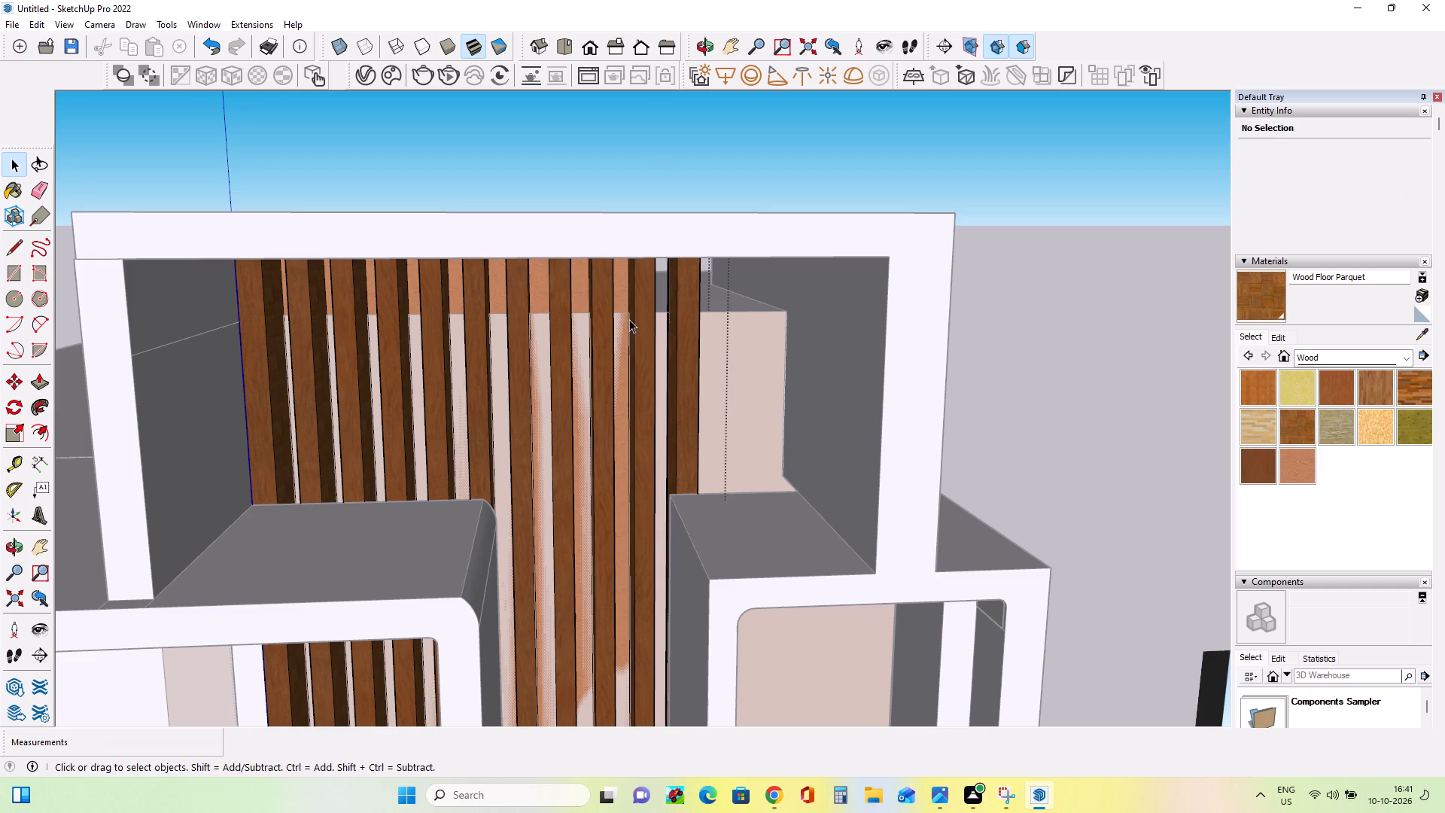
left_click(620, 313)
key("Delete")
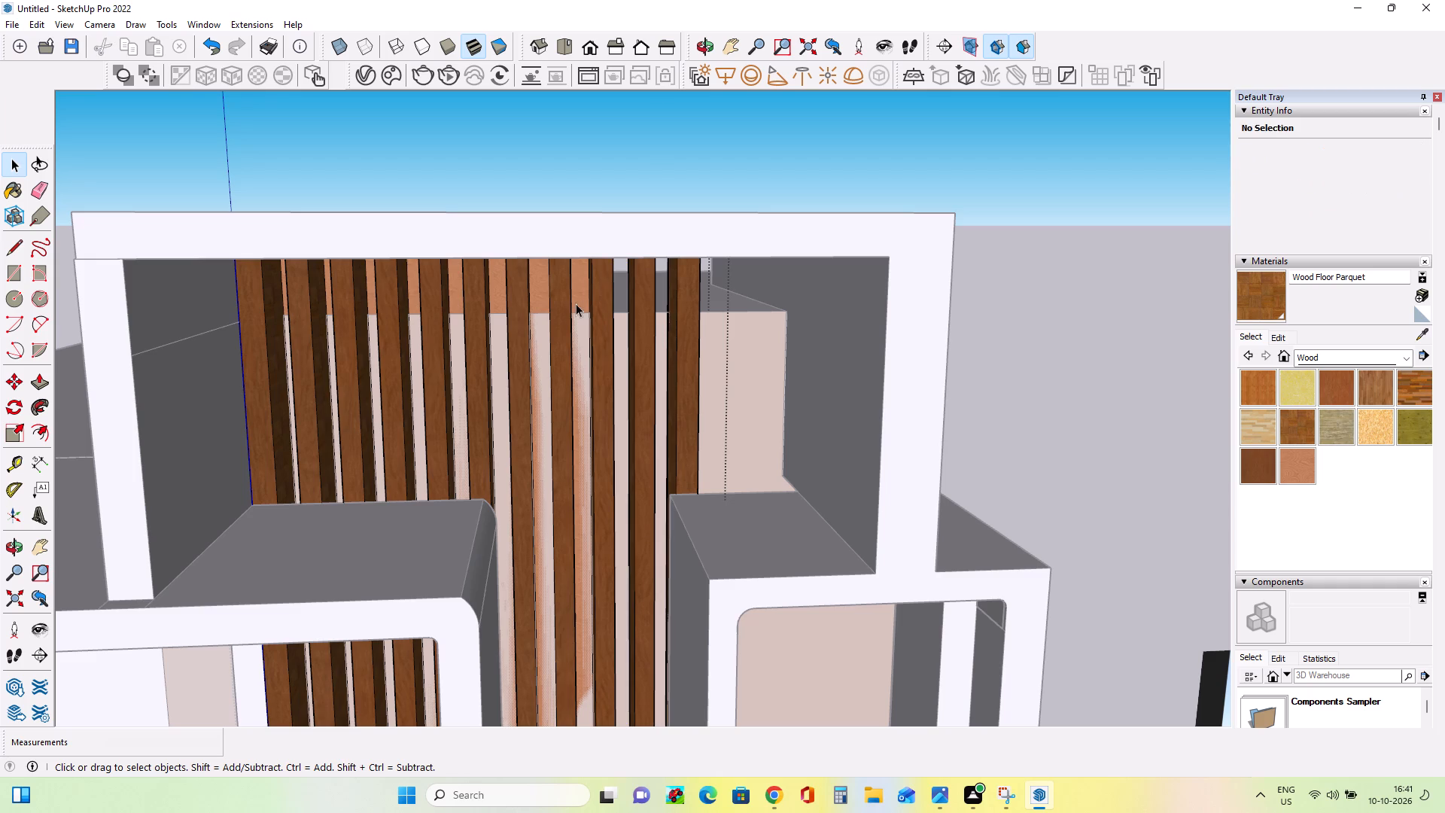
left_click(577, 303)
key("Delete")
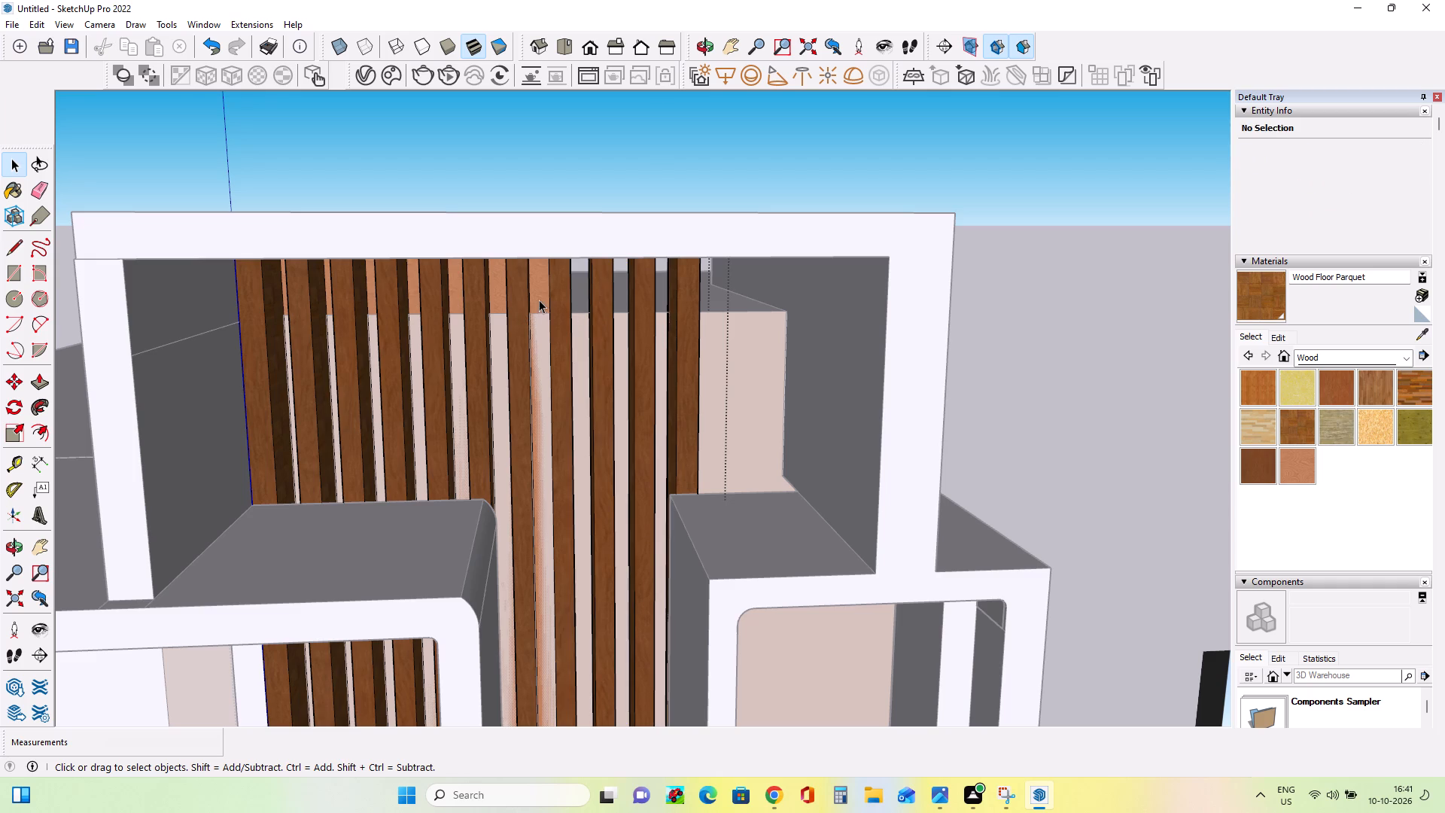
left_click(539, 300)
key("Delete")
left_click(497, 305)
key("Delete")
left_click(456, 298)
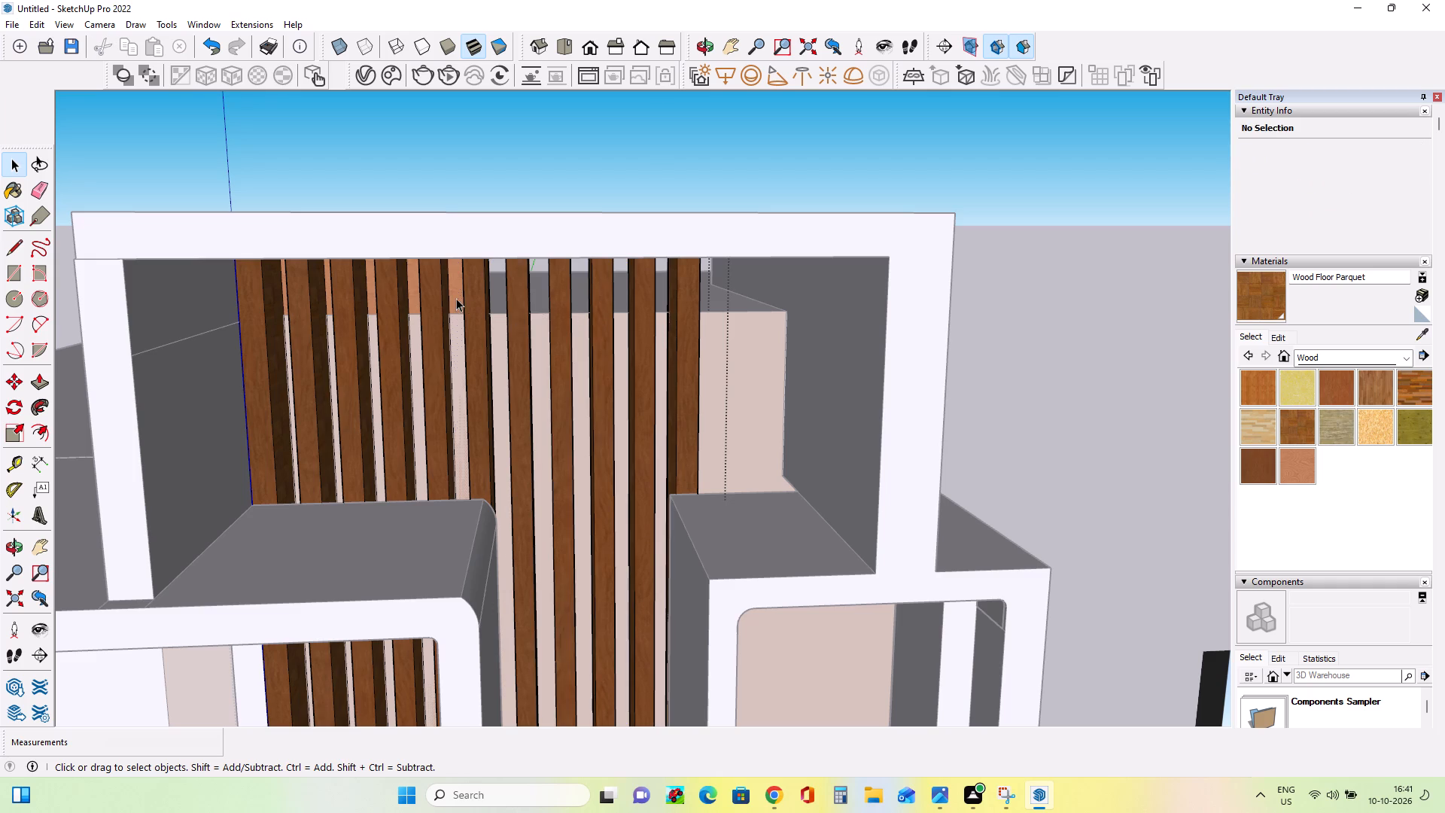
key("Delete")
Delete the four remaining backing faces between the slats at the panel's balcony side and close the group.
left_click(409, 306)
middle_click_drag(475, 366, 562, 364)
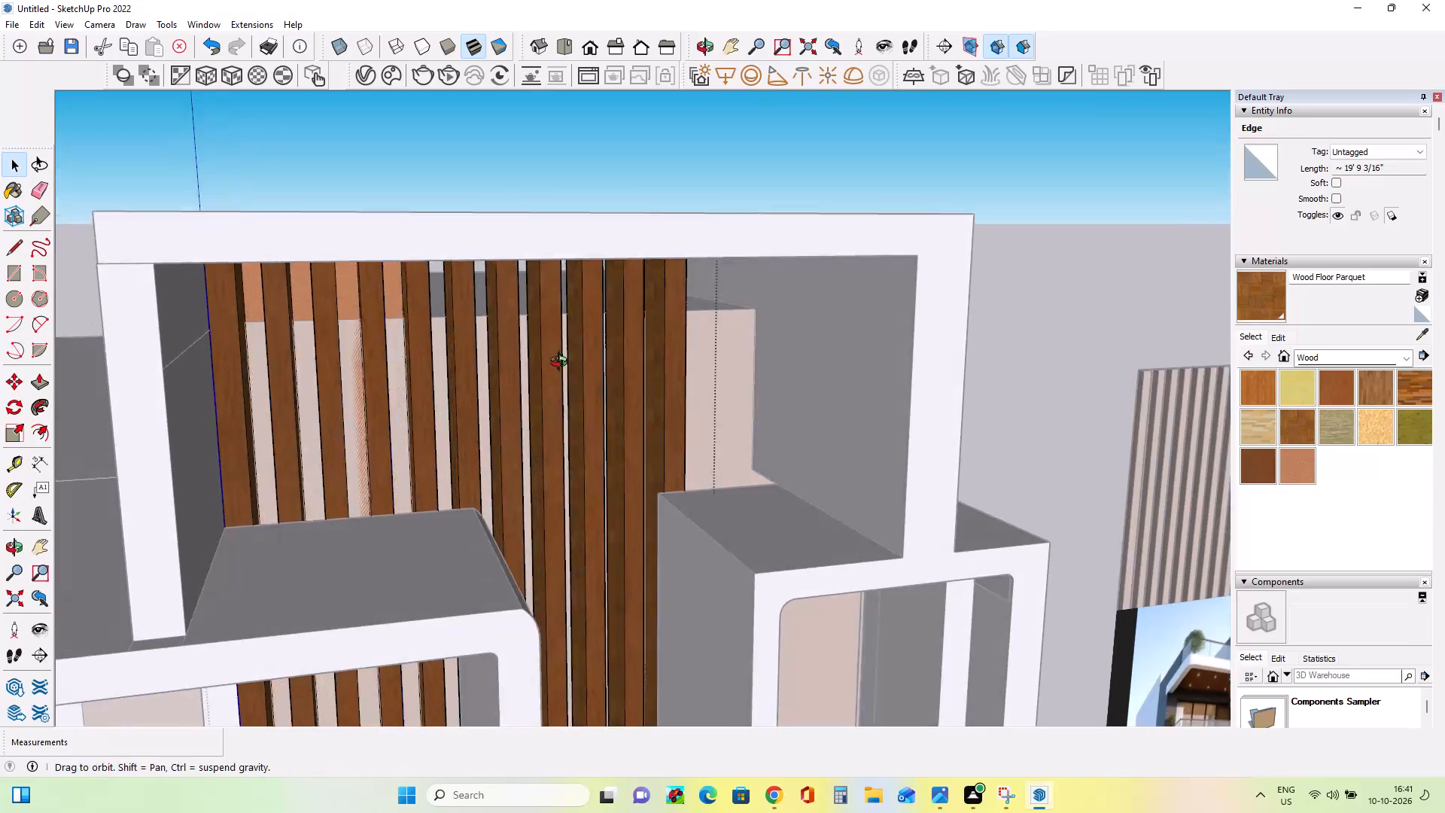
middle_click_drag(562, 364, 581, 355)
left_click(392, 309)
key("Delete")
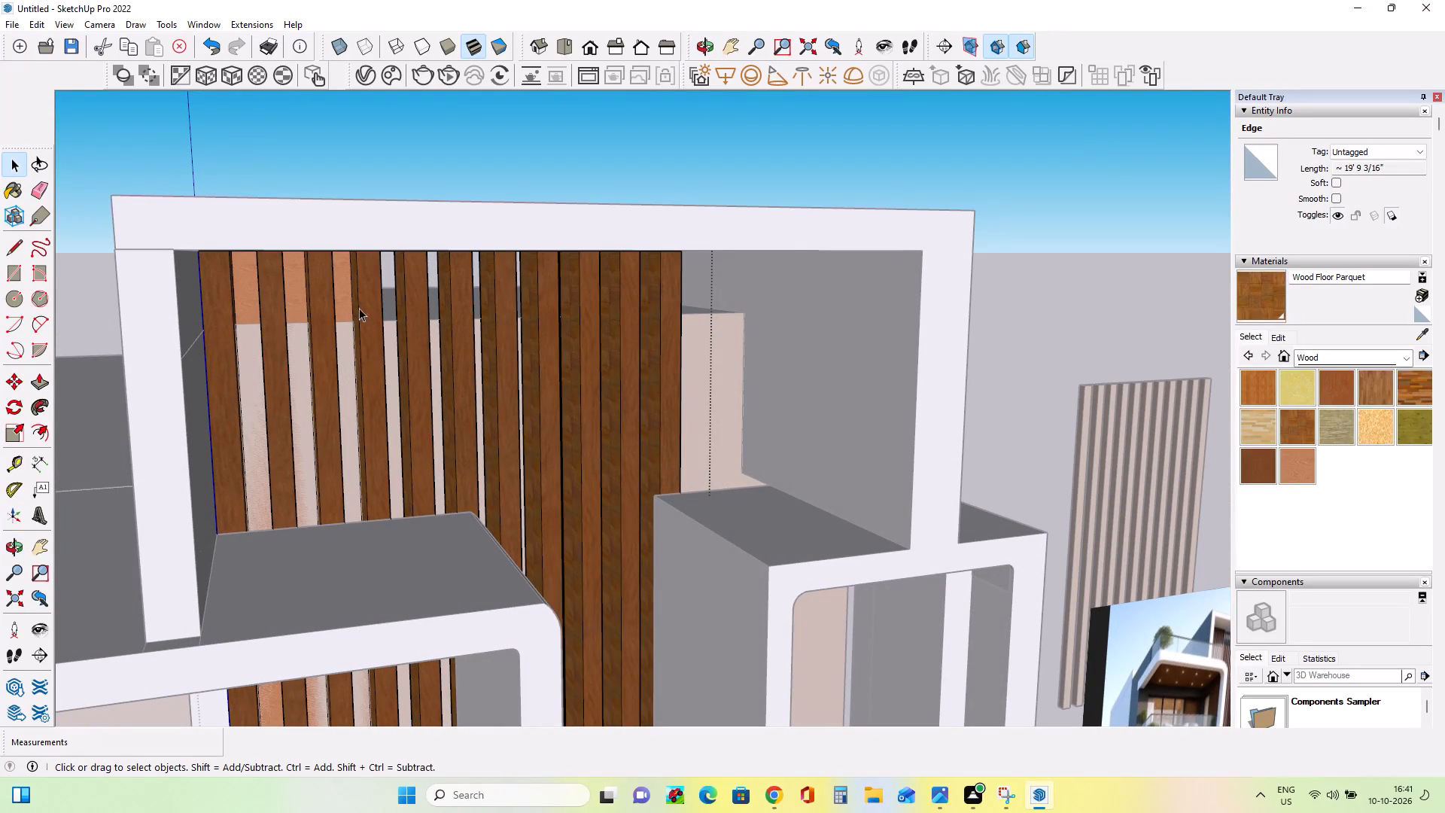
left_click(339, 305)
key("Delete")
left_click(299, 303)
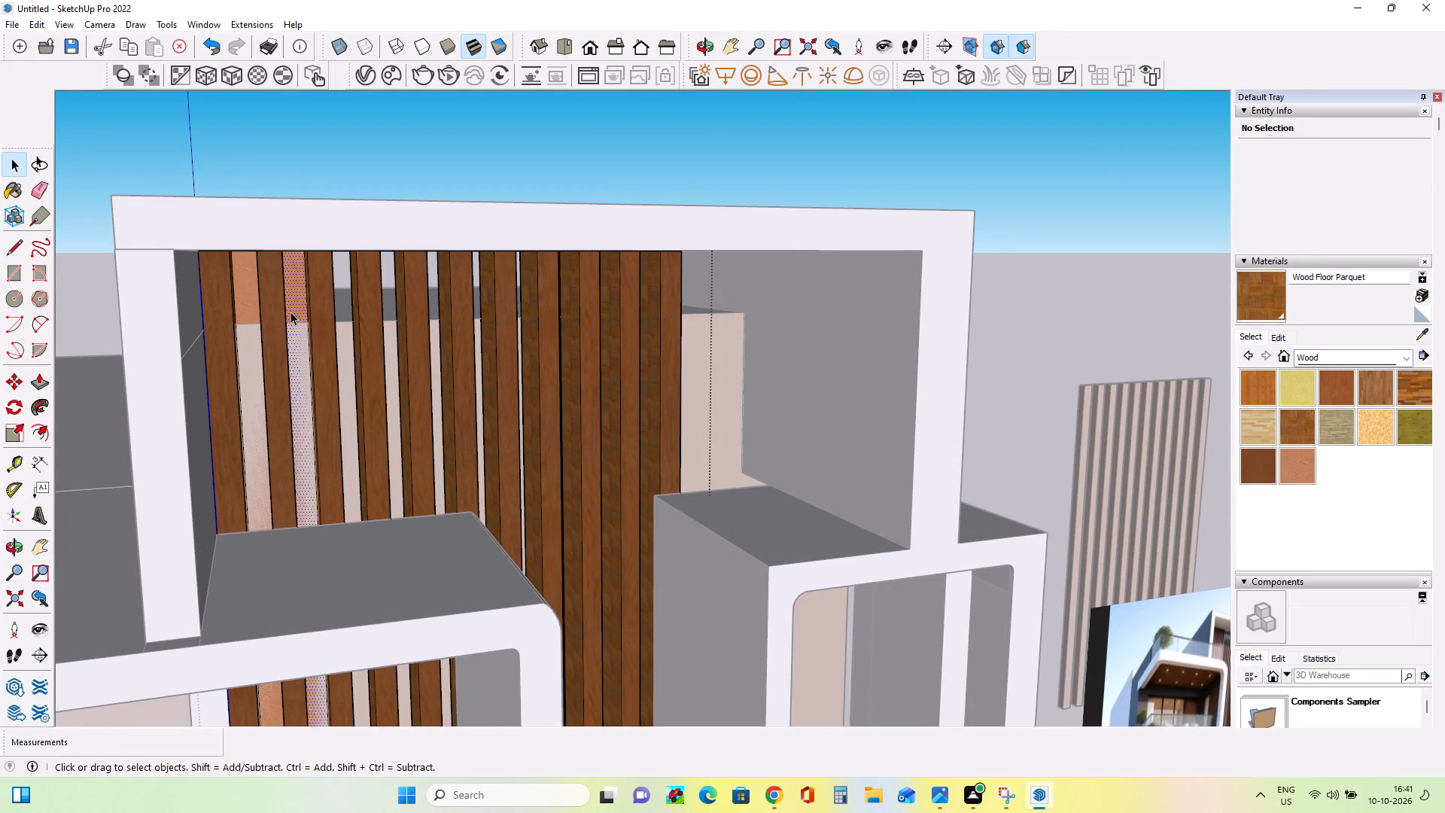
key("Delete")
left_click(240, 303)
key("Delete")
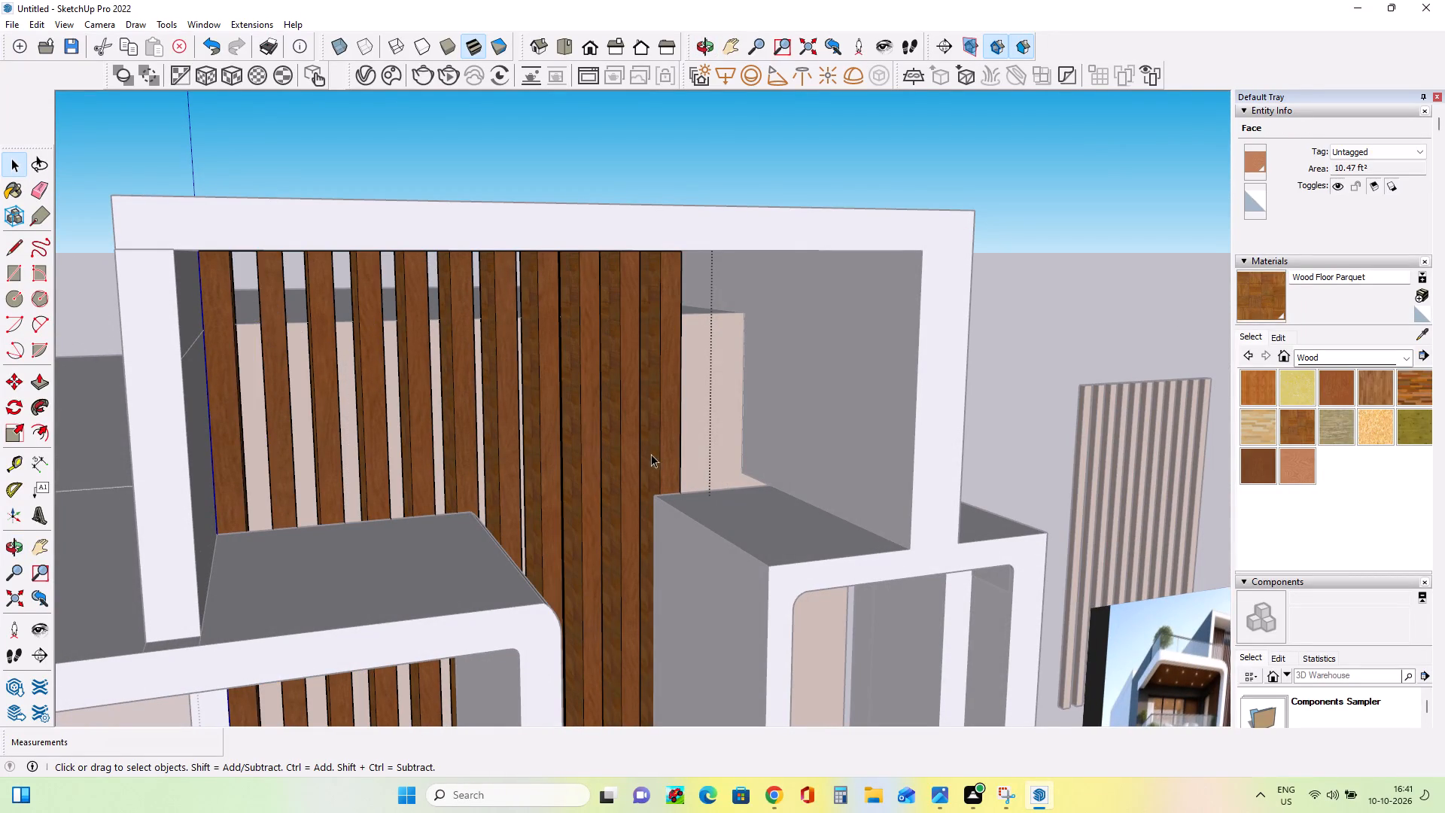
middle_click_drag(651, 454, 443, 443)
scroll(452, 437, "down", 2)
middle_click_drag(534, 462, 617, 457)
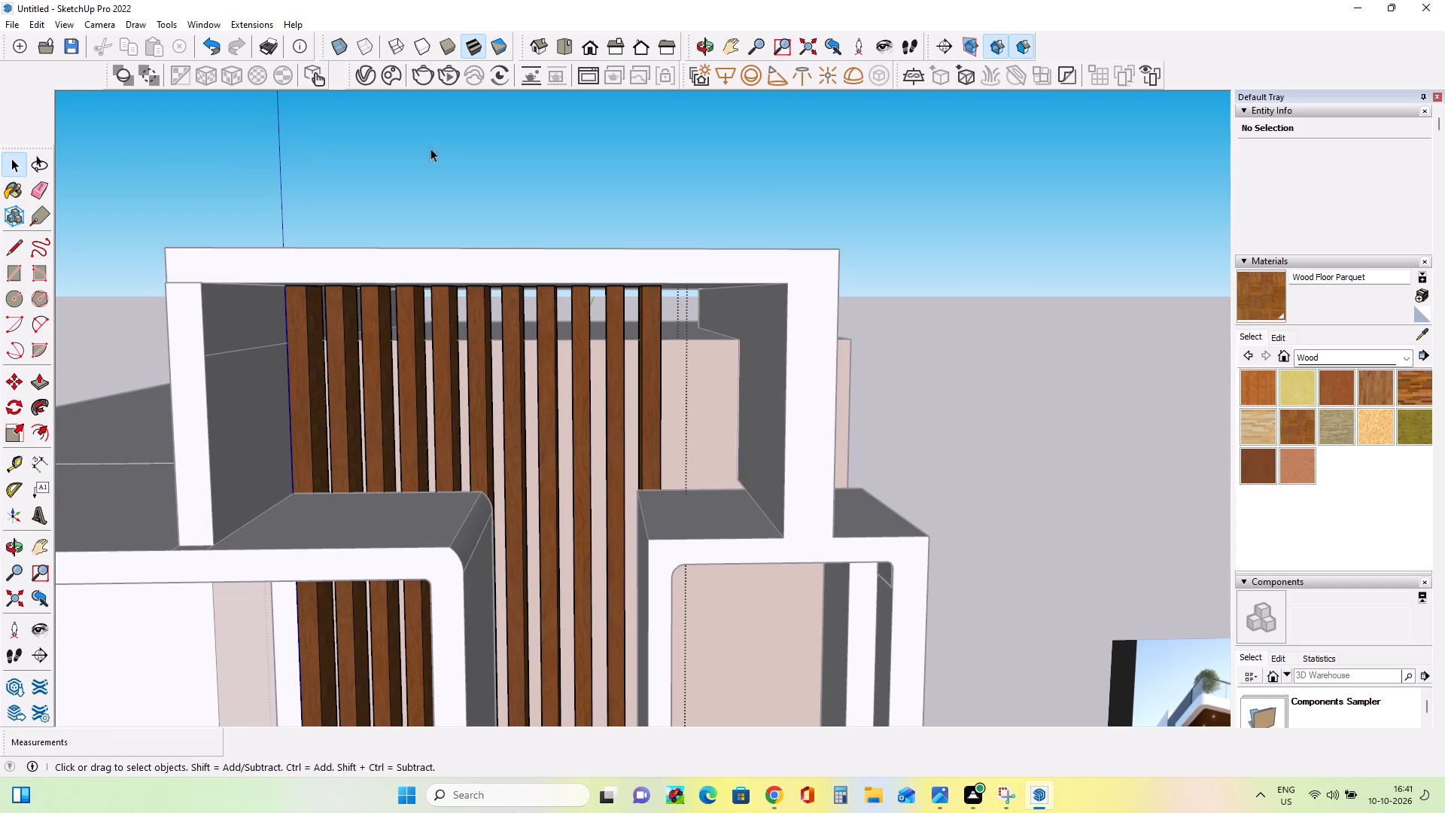
left_click(23, 171)
double_click(570, 165)
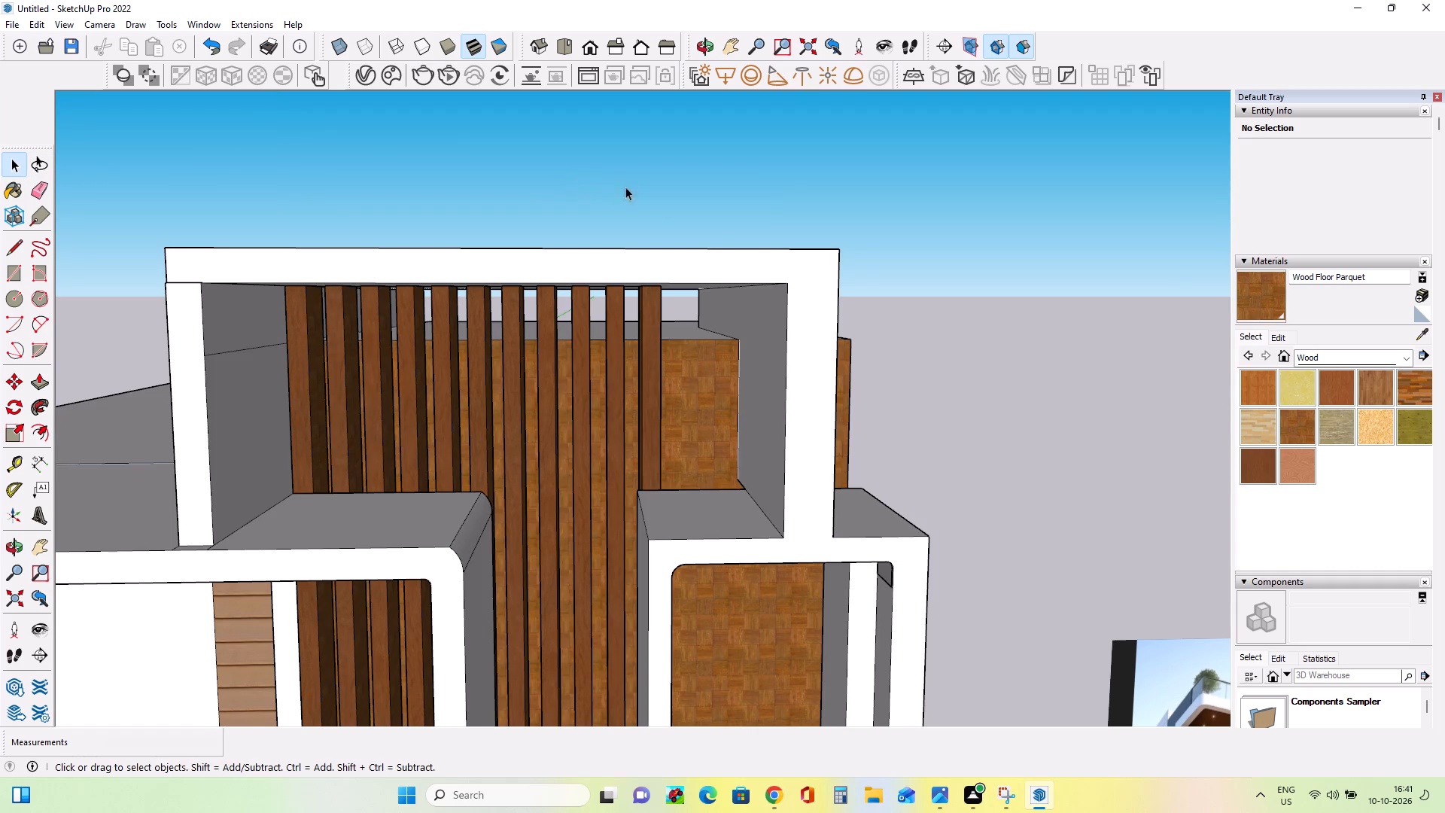
Examine the open slat panel within the whole facade and compare it with the reference image.
middle_click_drag(766, 325, 748, 301)
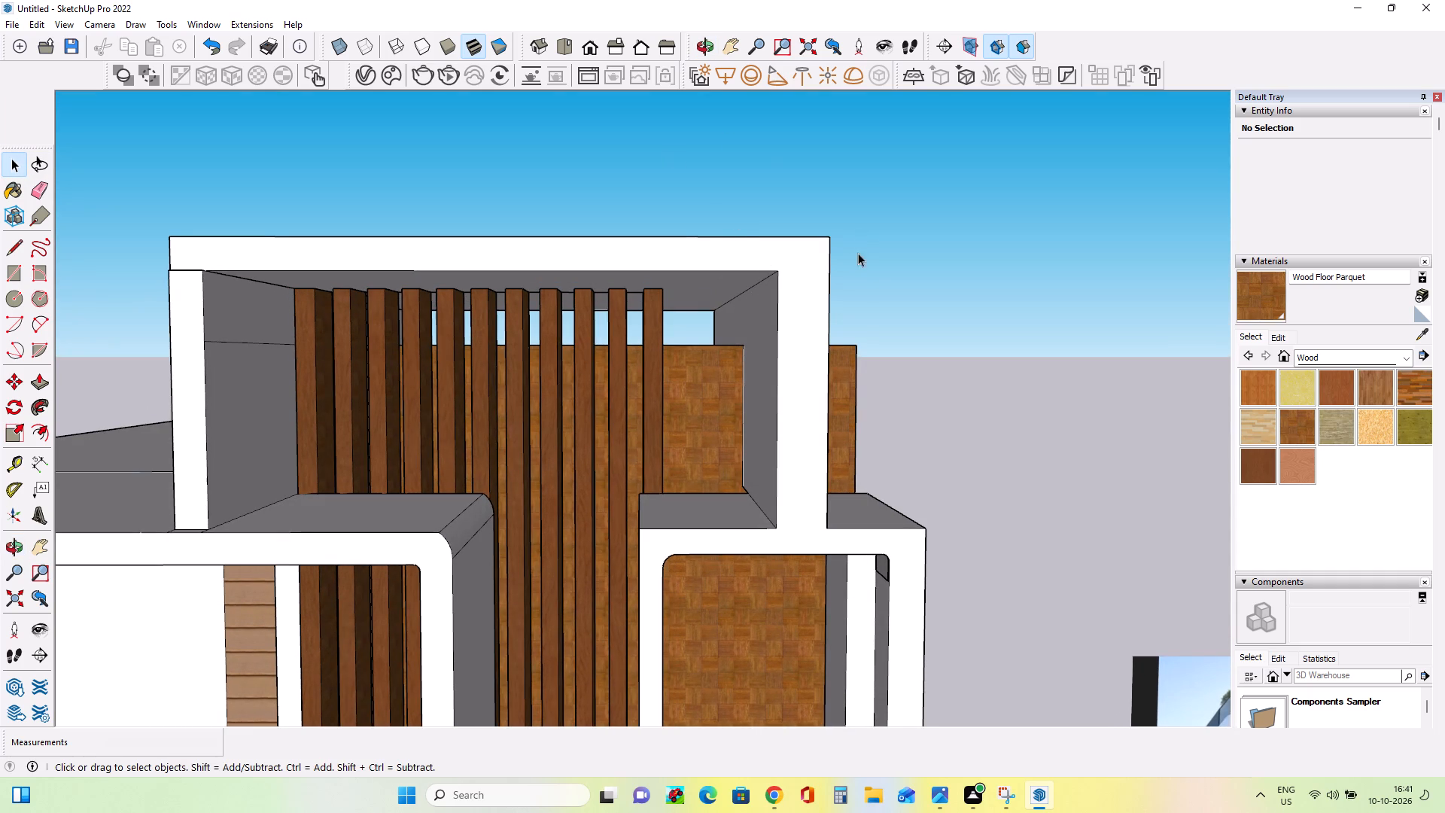
middle_click_drag(722, 422, 726, 429)
scroll(735, 431, "down", 10)
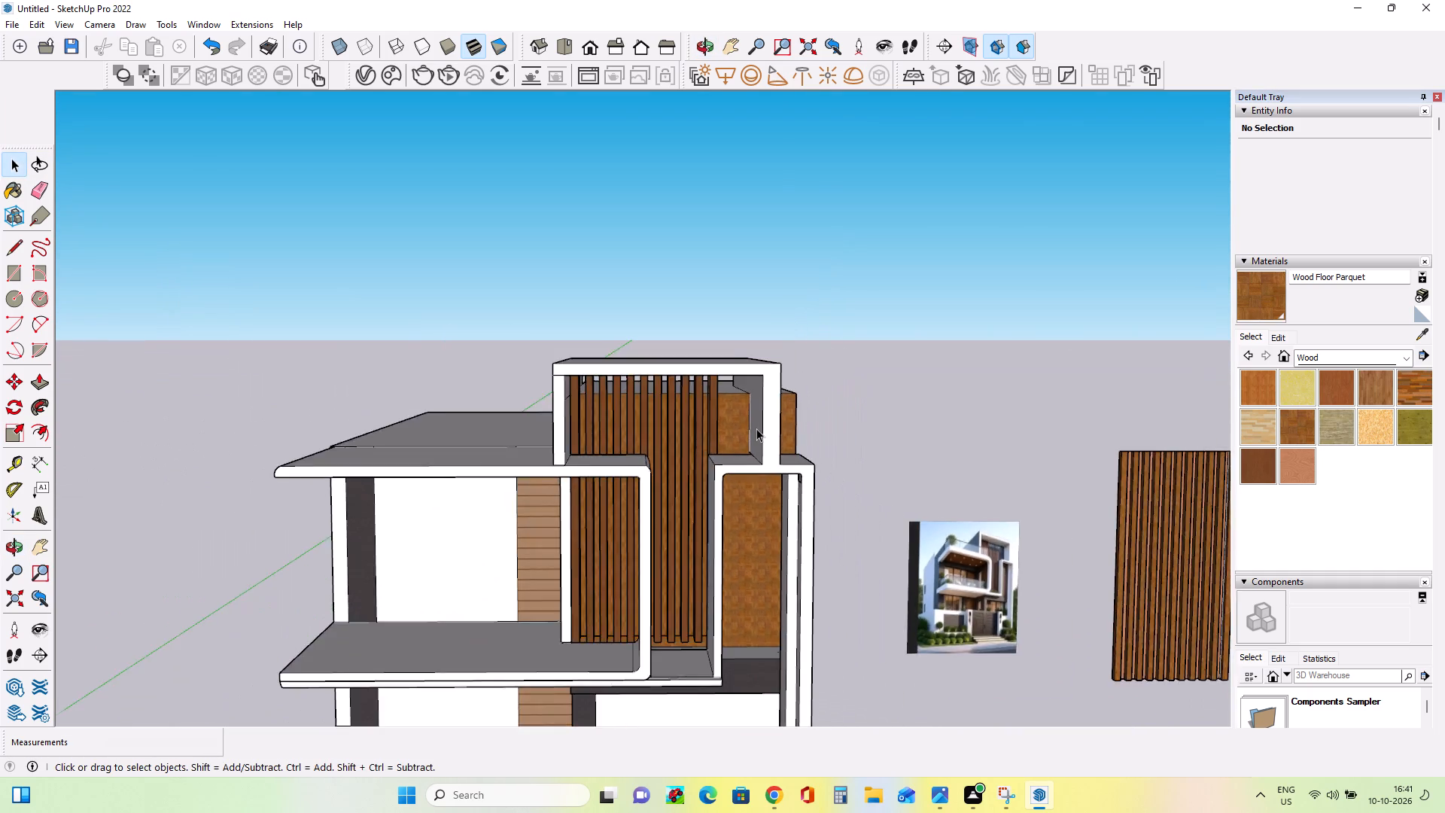
scroll(756, 428, "down", 5)
middle_click_drag(768, 491, 762, 474)
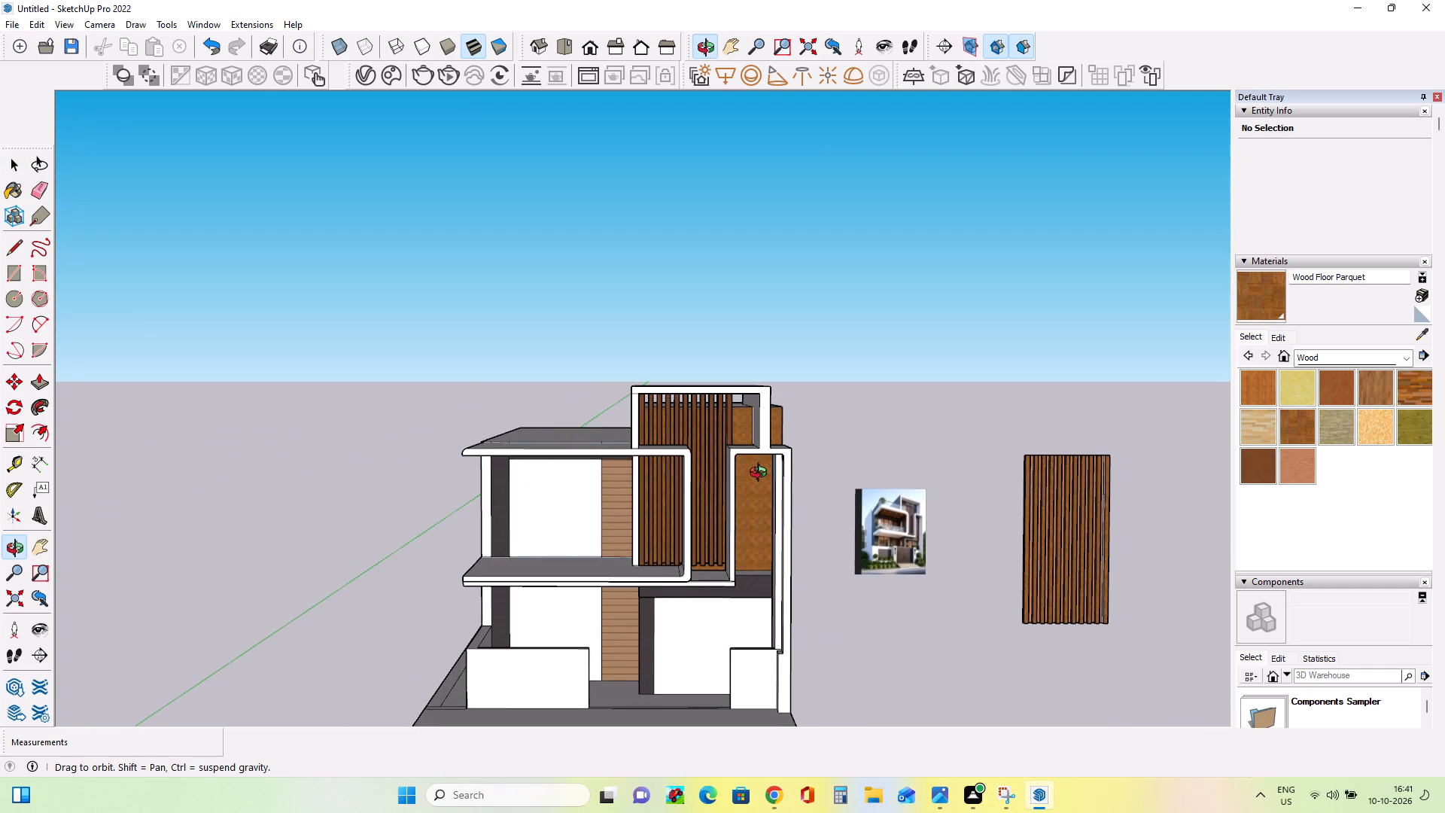
middle_click_drag(762, 474, 762, 473)
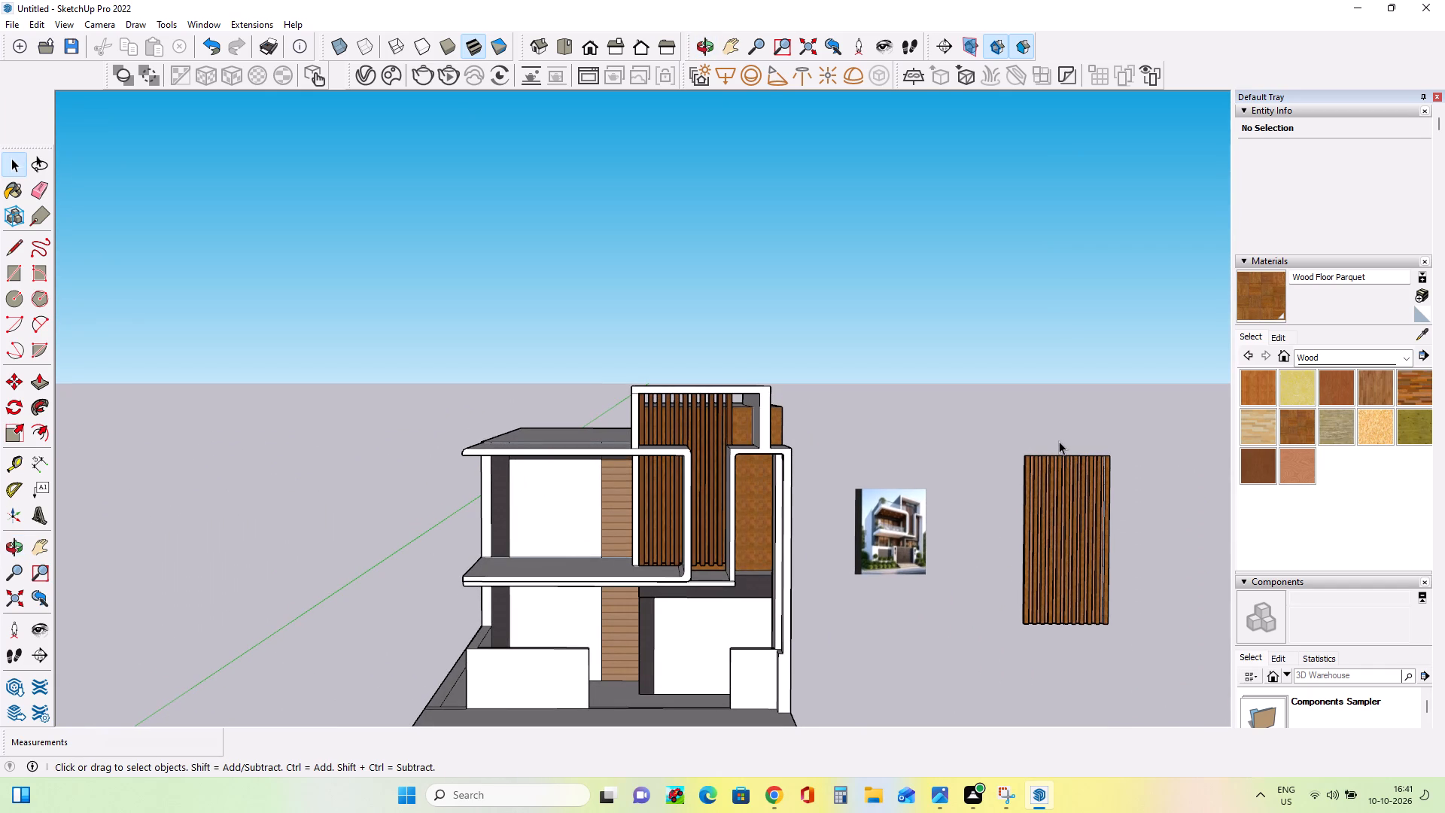
Move the facade's slat panel group down about 10 1/4" from its bottom corner to the base of the parquet wall.
scroll(726, 525, "up", 4)
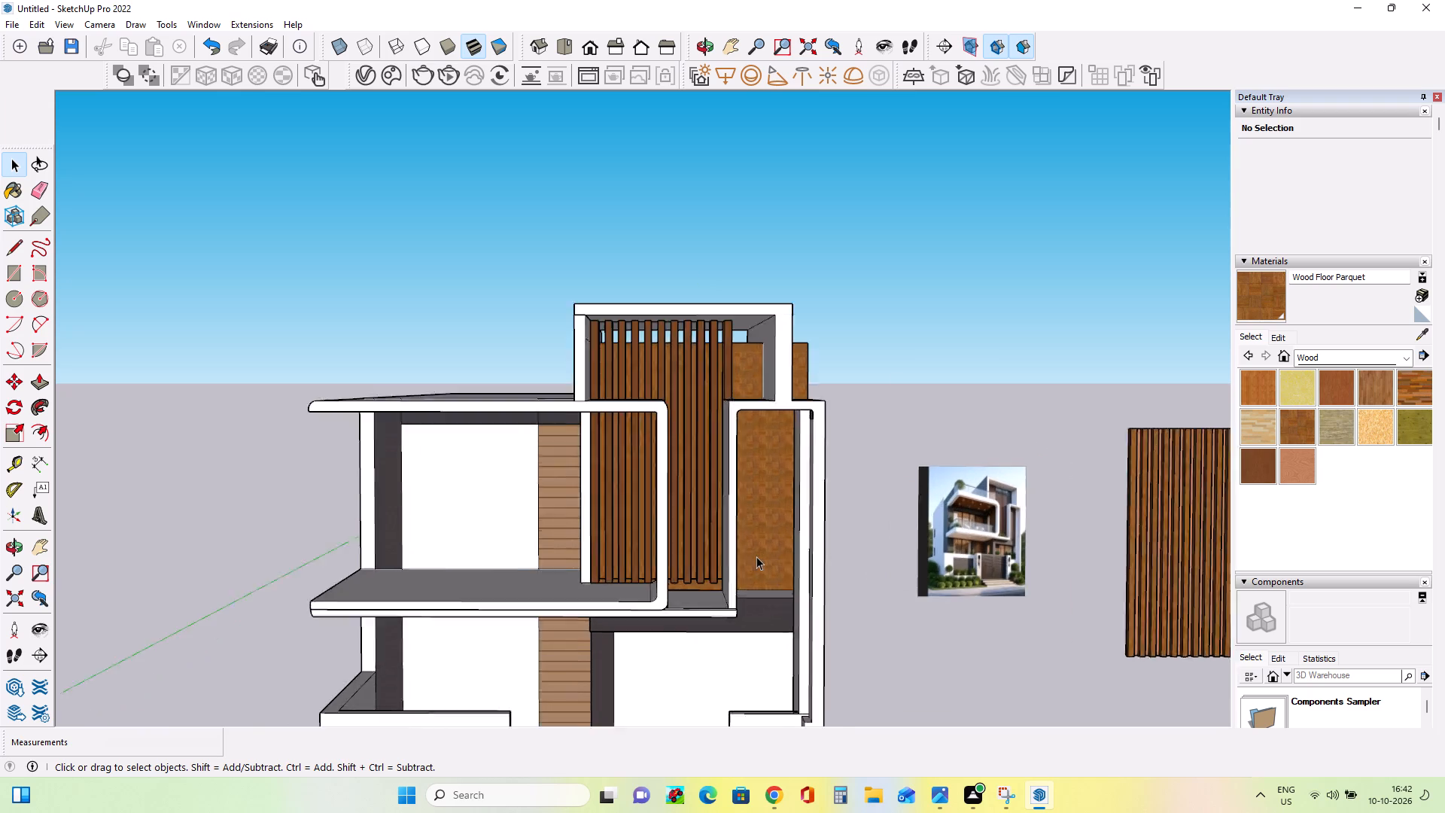
scroll(756, 556, "up", 2)
middle_click_drag(759, 586, 776, 681)
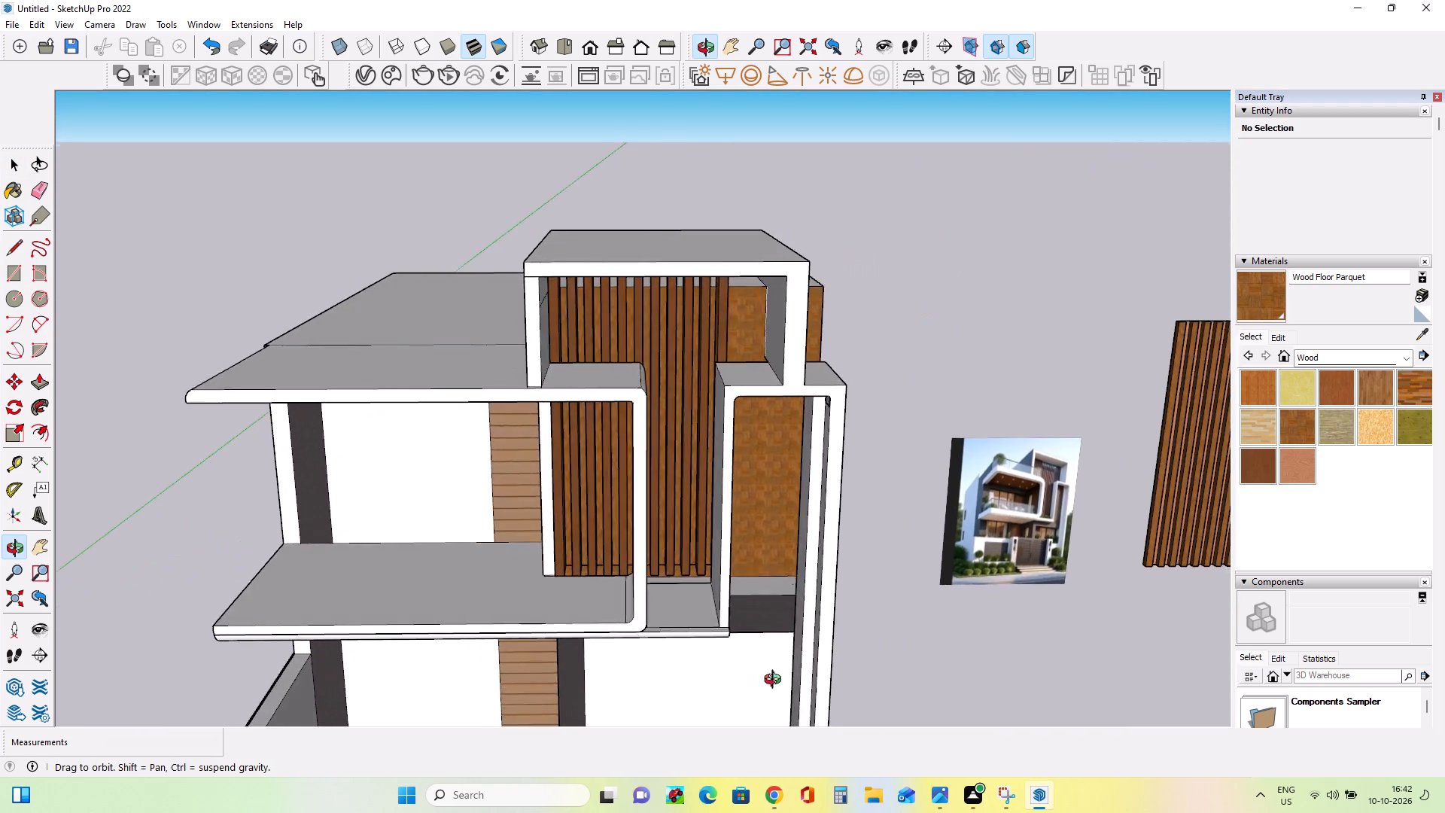
middle_click_drag(776, 681, 753, 632)
scroll(729, 583, "up", 10)
middle_click_drag(817, 641, 716, 592)
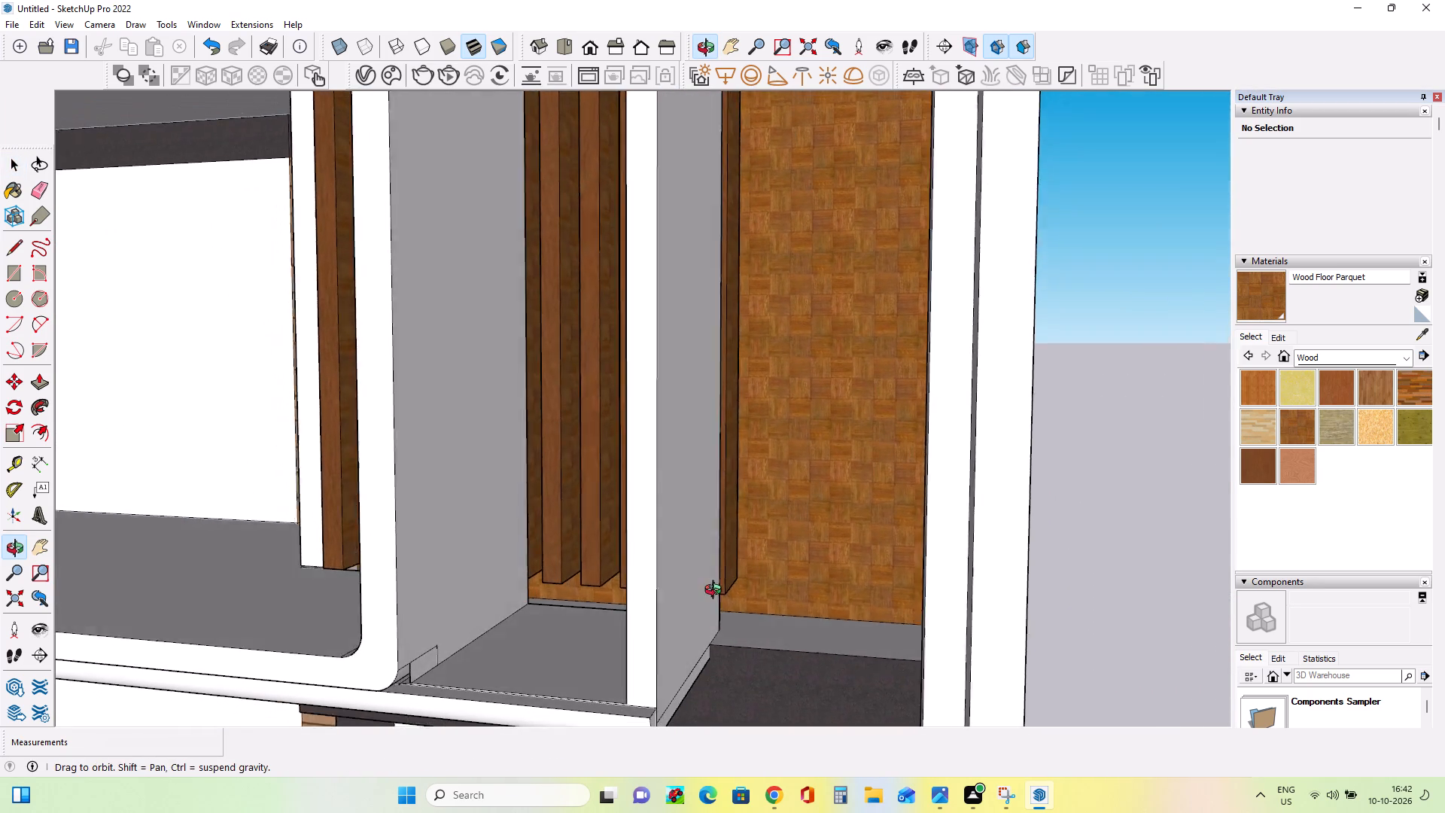
middle_click_drag(716, 592, 716, 588)
left_click(734, 589)
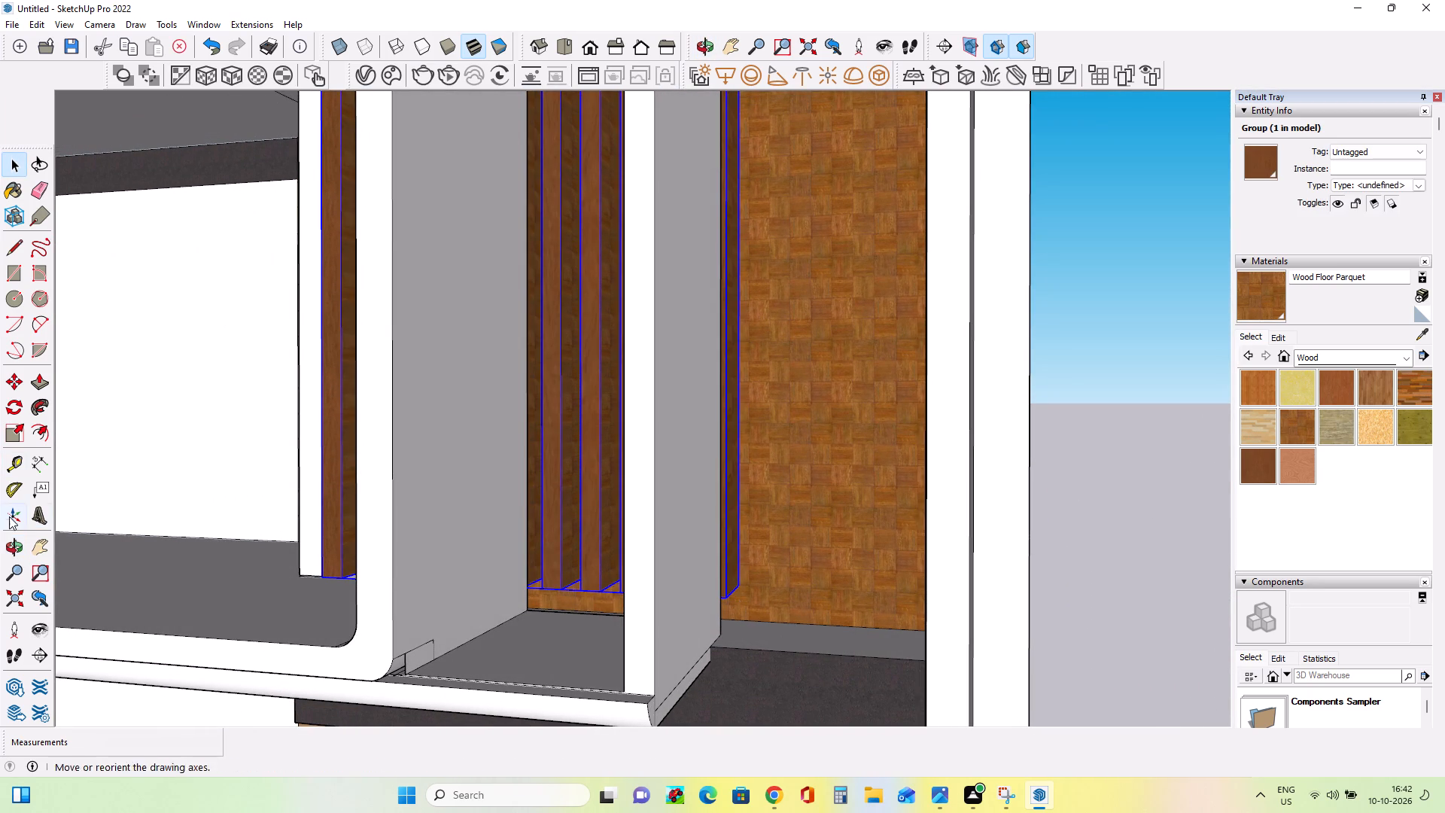
left_click(11, 379)
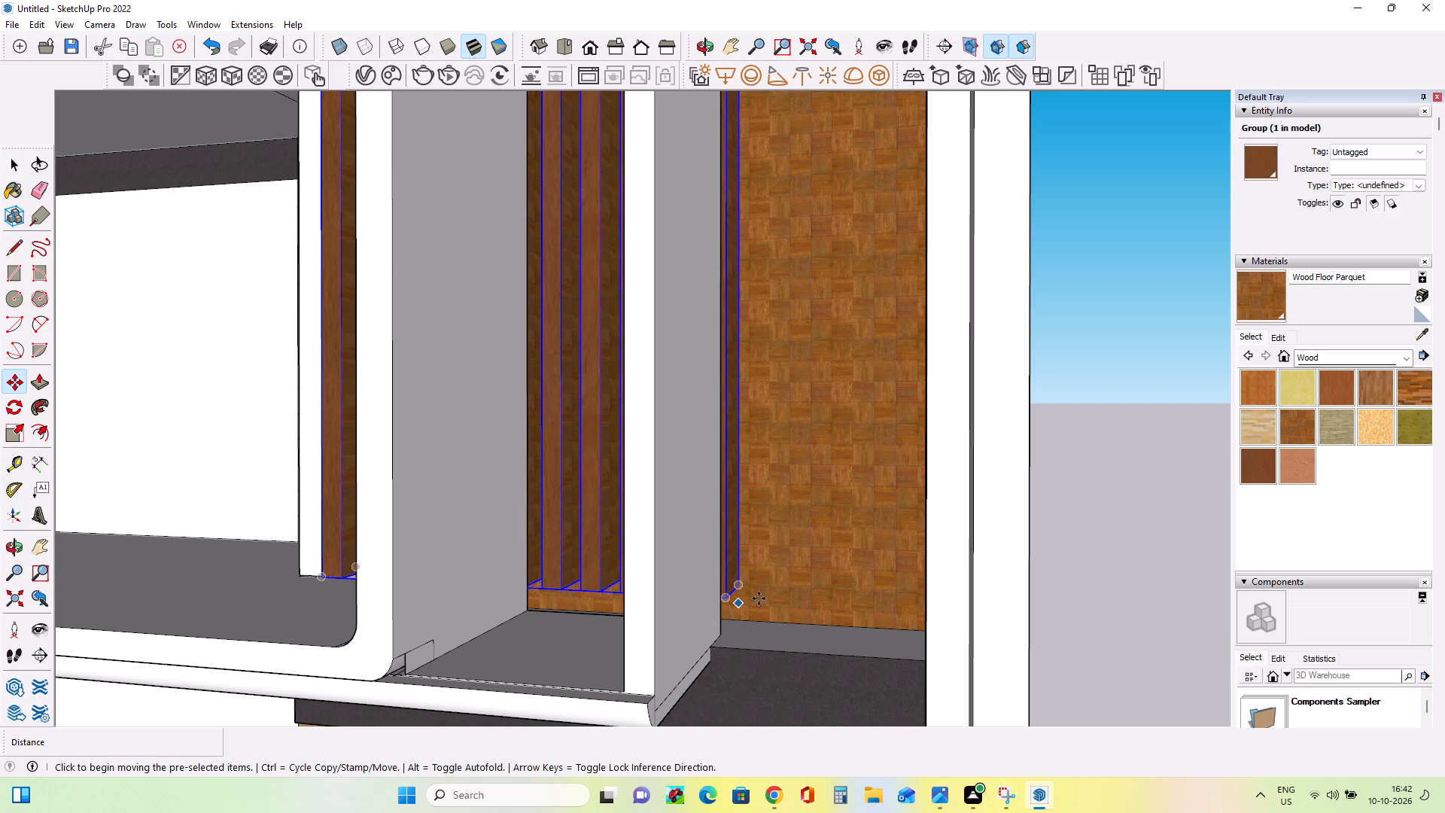
left_click(740, 588)
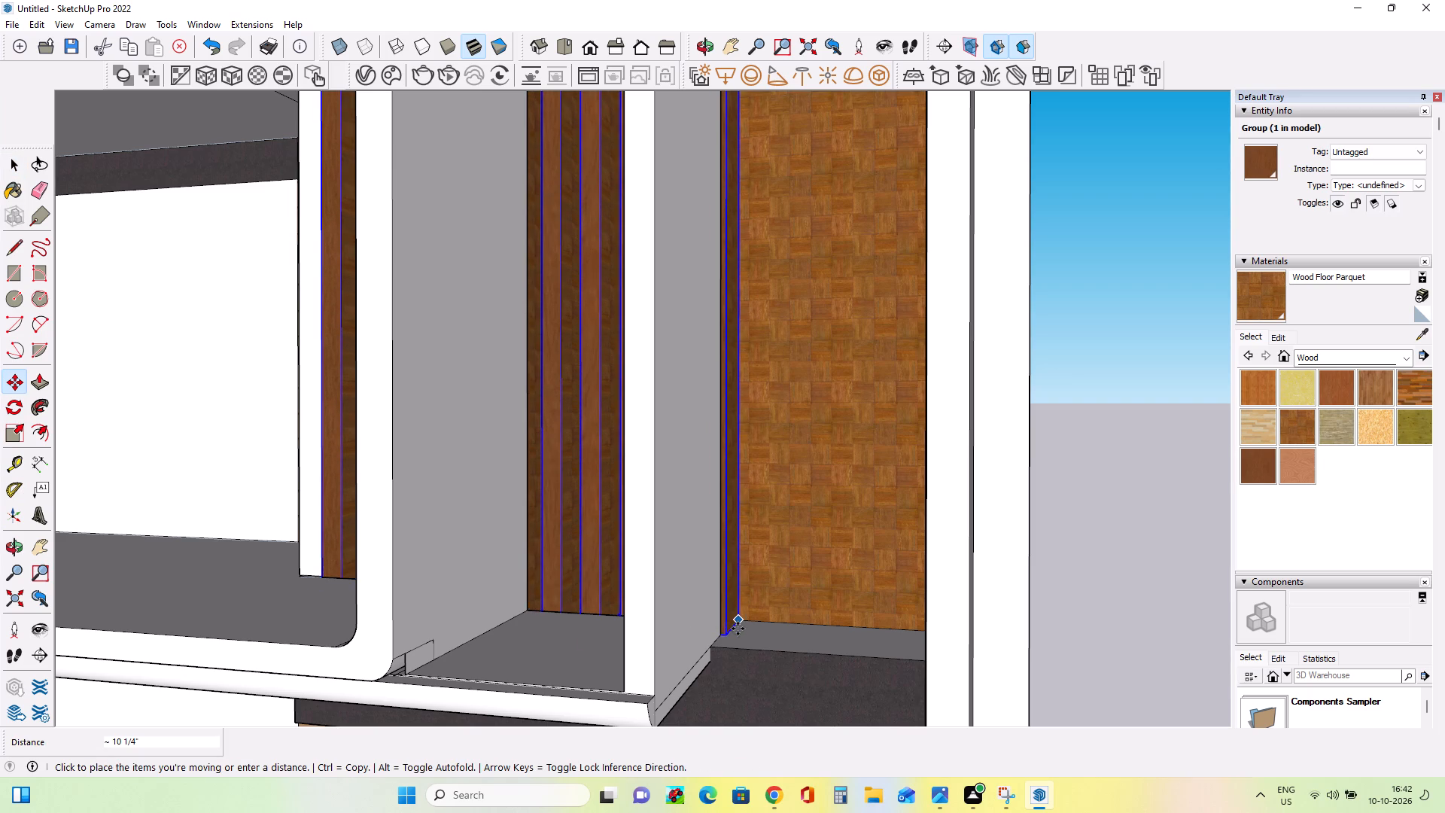
left_click(738, 629)
Scale the slat panel group along blue from its top grip by about 1.03, up to the roof slab's underside.
middle_click_drag(792, 671, 915, 652)
scroll(665, 626, "down", 4)
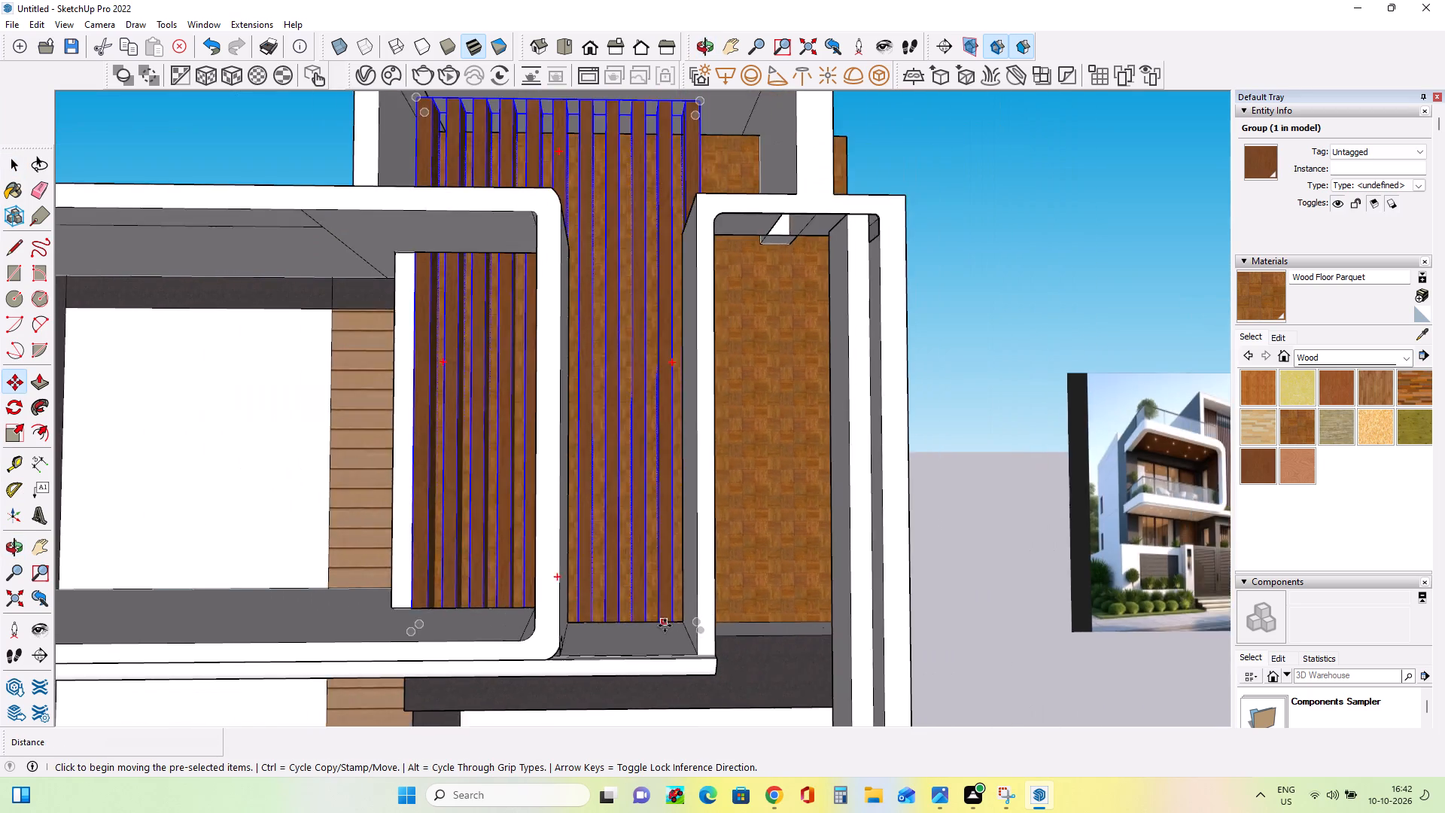
scroll(665, 626, "down", 5)
middle_click_drag(723, 603, 649, 755)
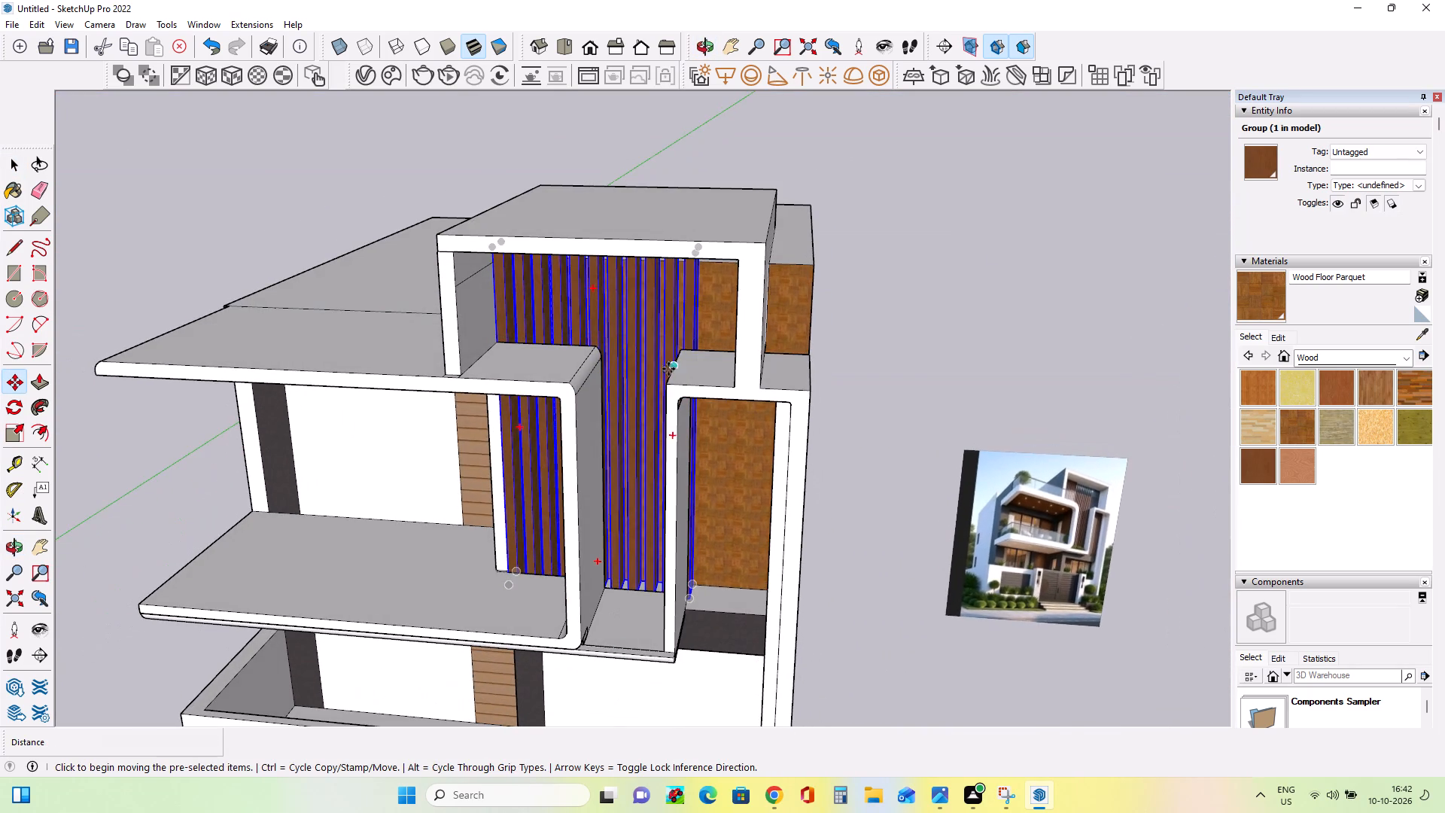
scroll(607, 243, "up", 13)
middle_click_drag(607, 266, 629, 218)
left_click(12, 431)
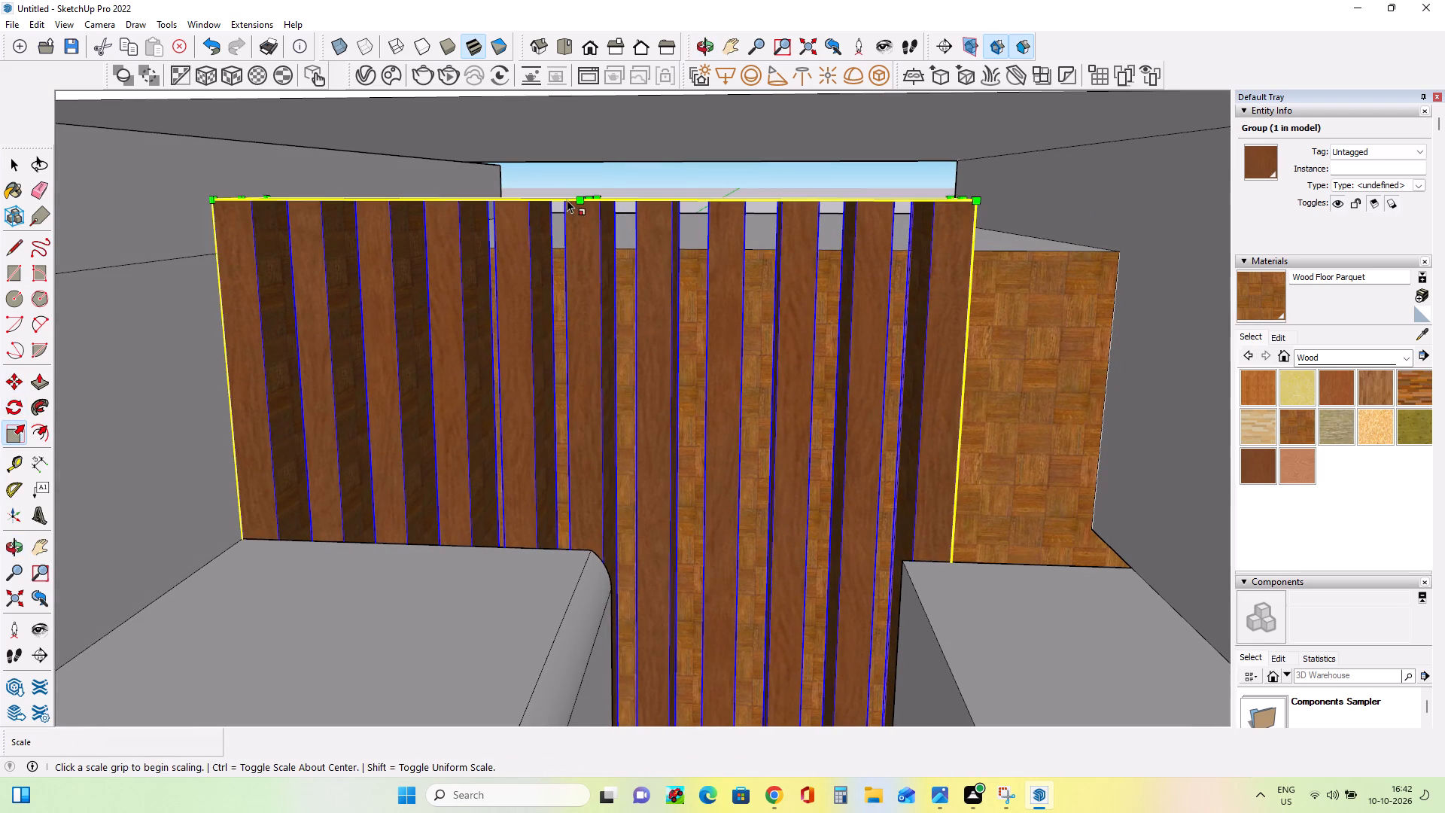
middle_click_drag(567, 199, 576, 244)
middle_click_drag(577, 236, 584, 212)
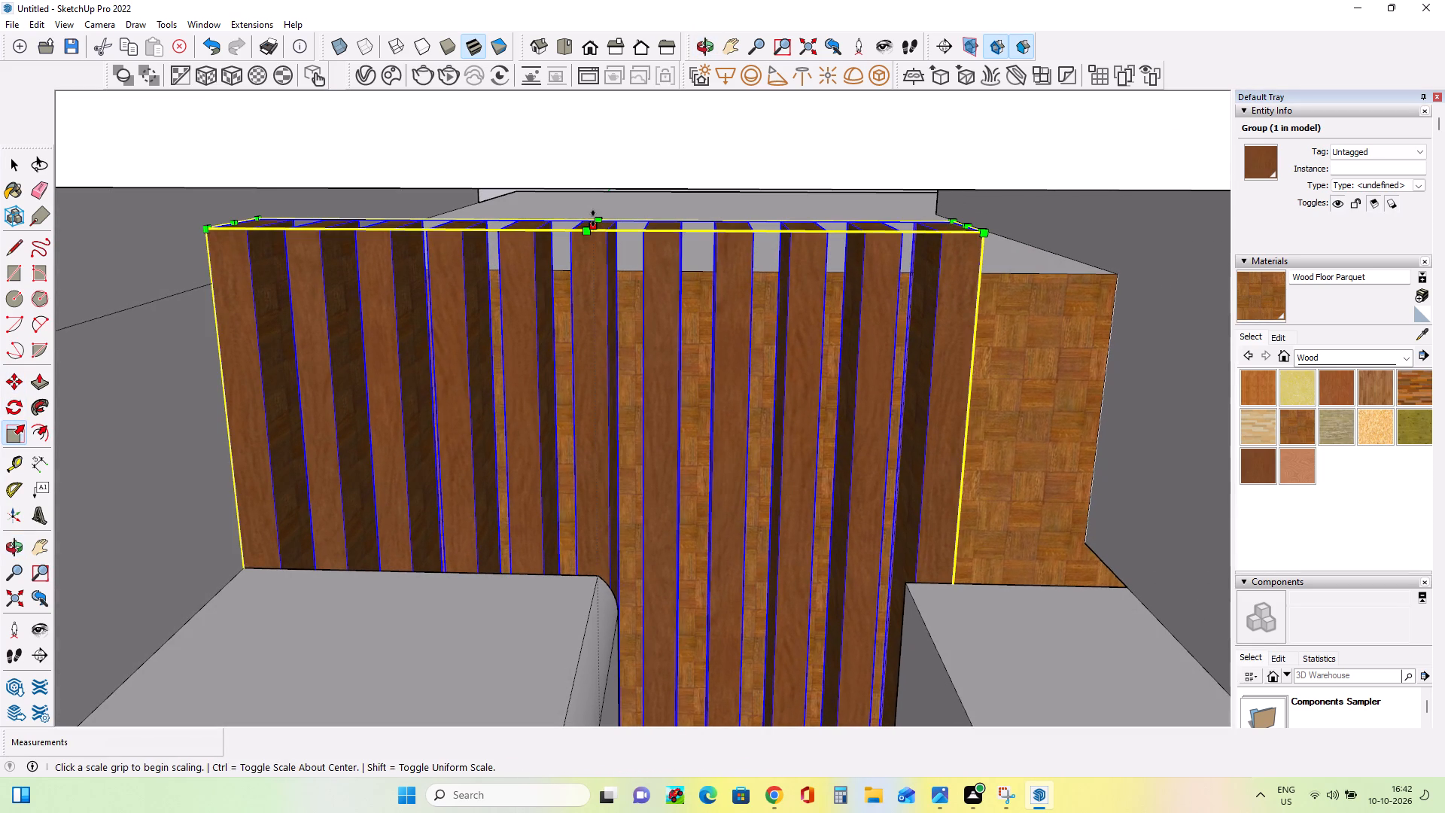
left_click(593, 219)
left_click(588, 181)
Copy the slat panel group about 11' 1/16" sideways from its bottom corner, continuing the slats across the parquet wall.
middle_click_drag(595, 291, 597, 301)
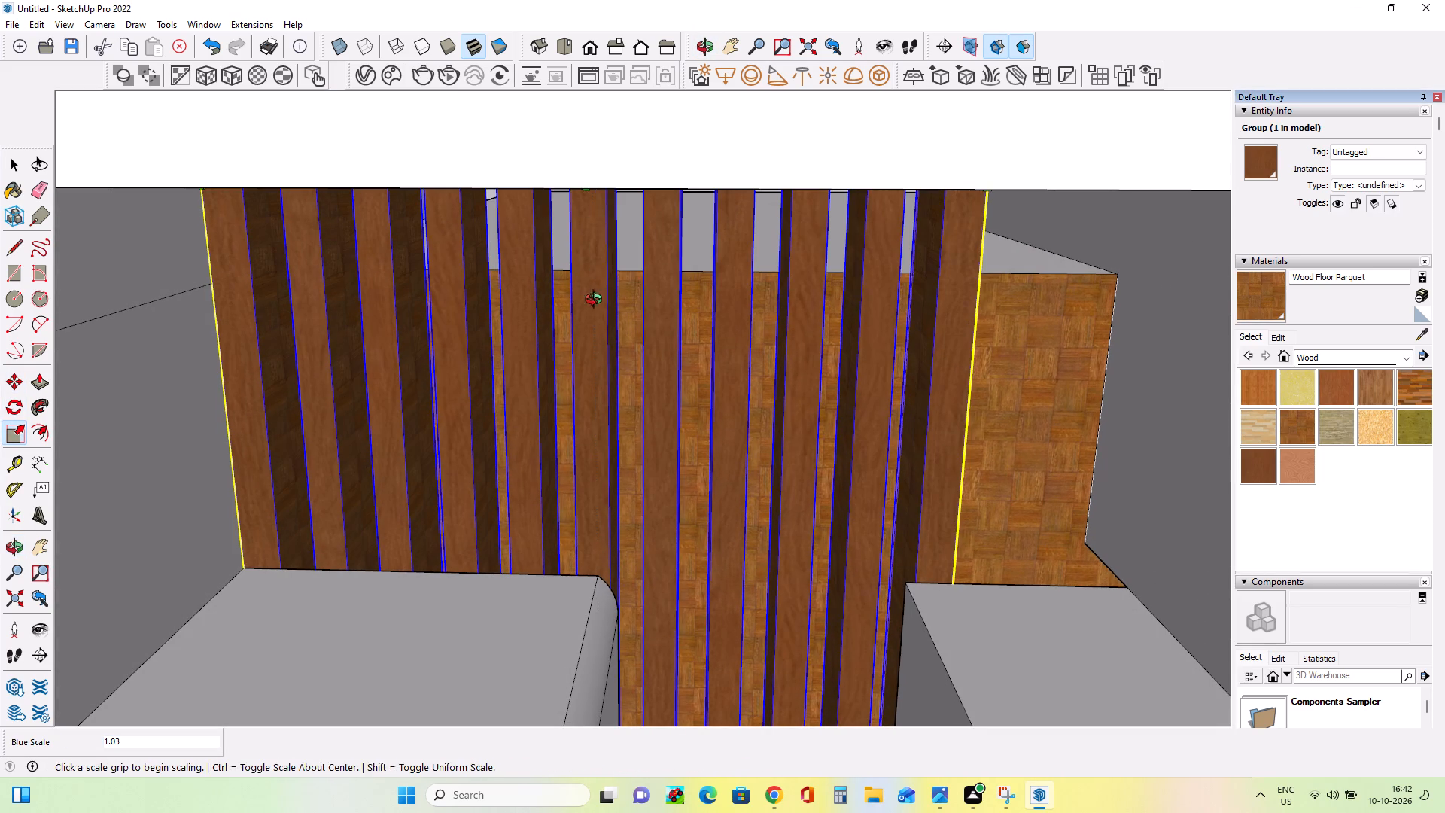
middle_click_drag(597, 301, 598, 270)
scroll(596, 243, "down", 9)
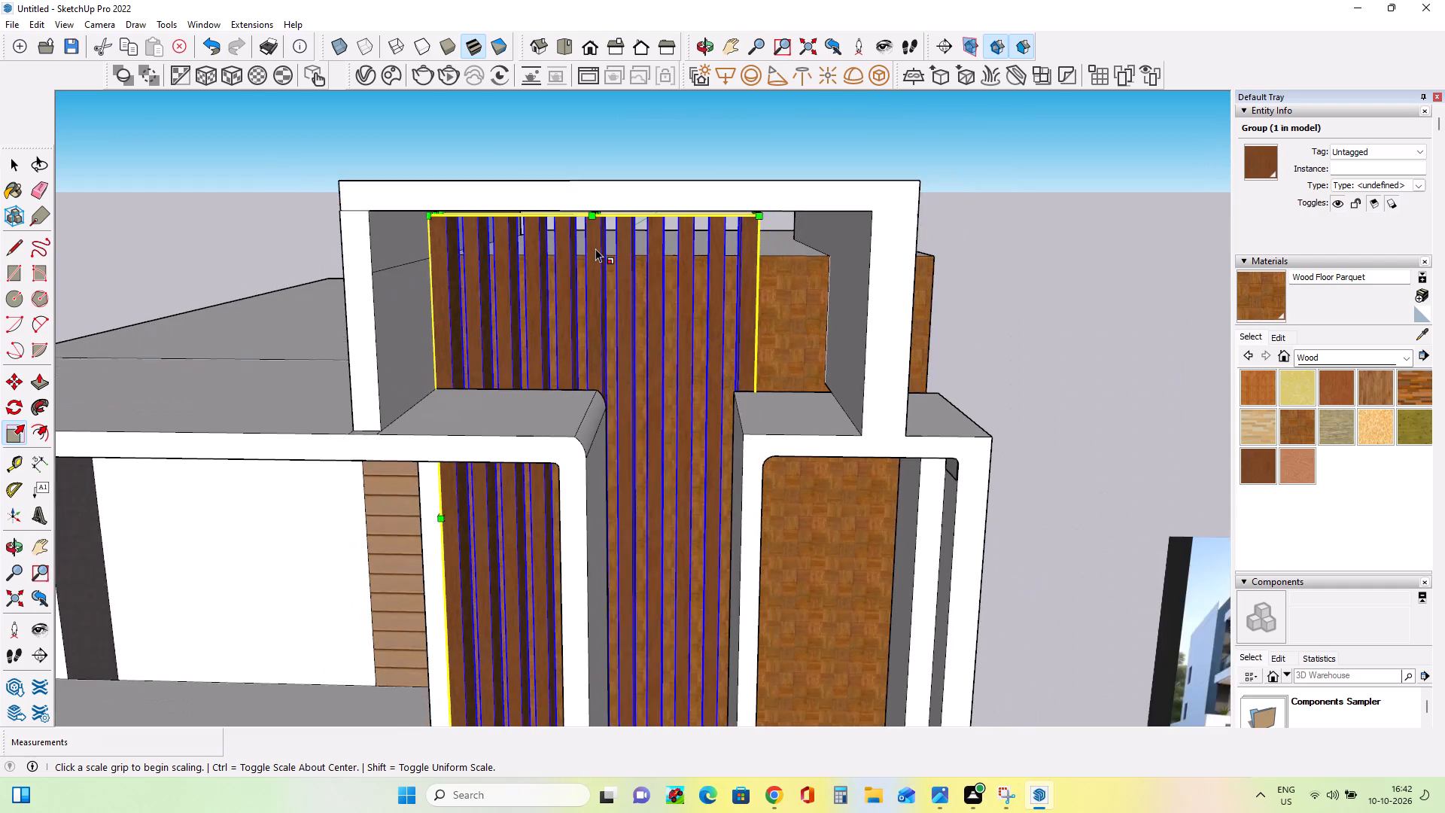
scroll(595, 248, "down", 7)
middle_click_drag(723, 465, 688, 452)
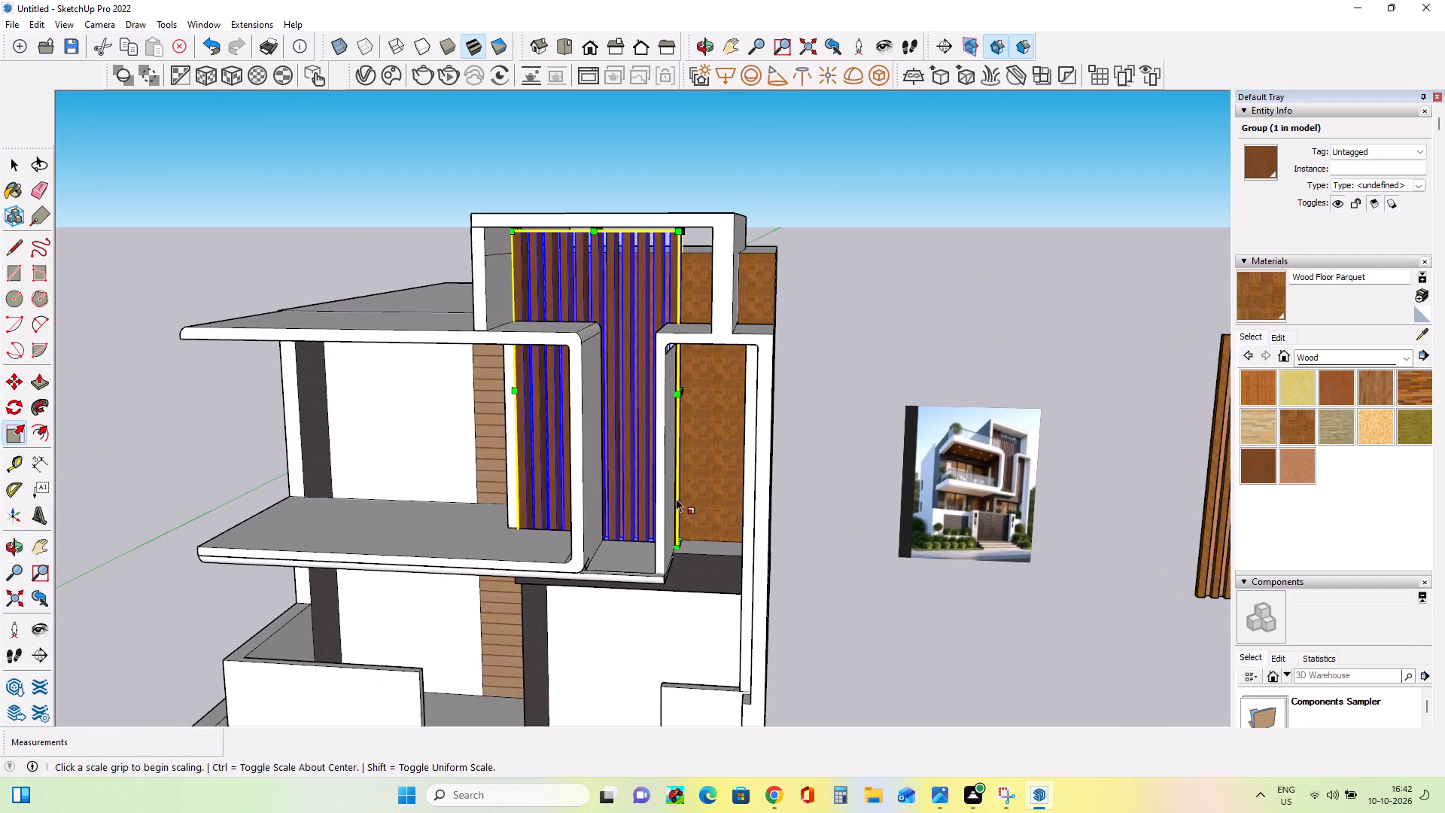
left_click(12, 164)
left_click(255, 191)
left_click(648, 309)
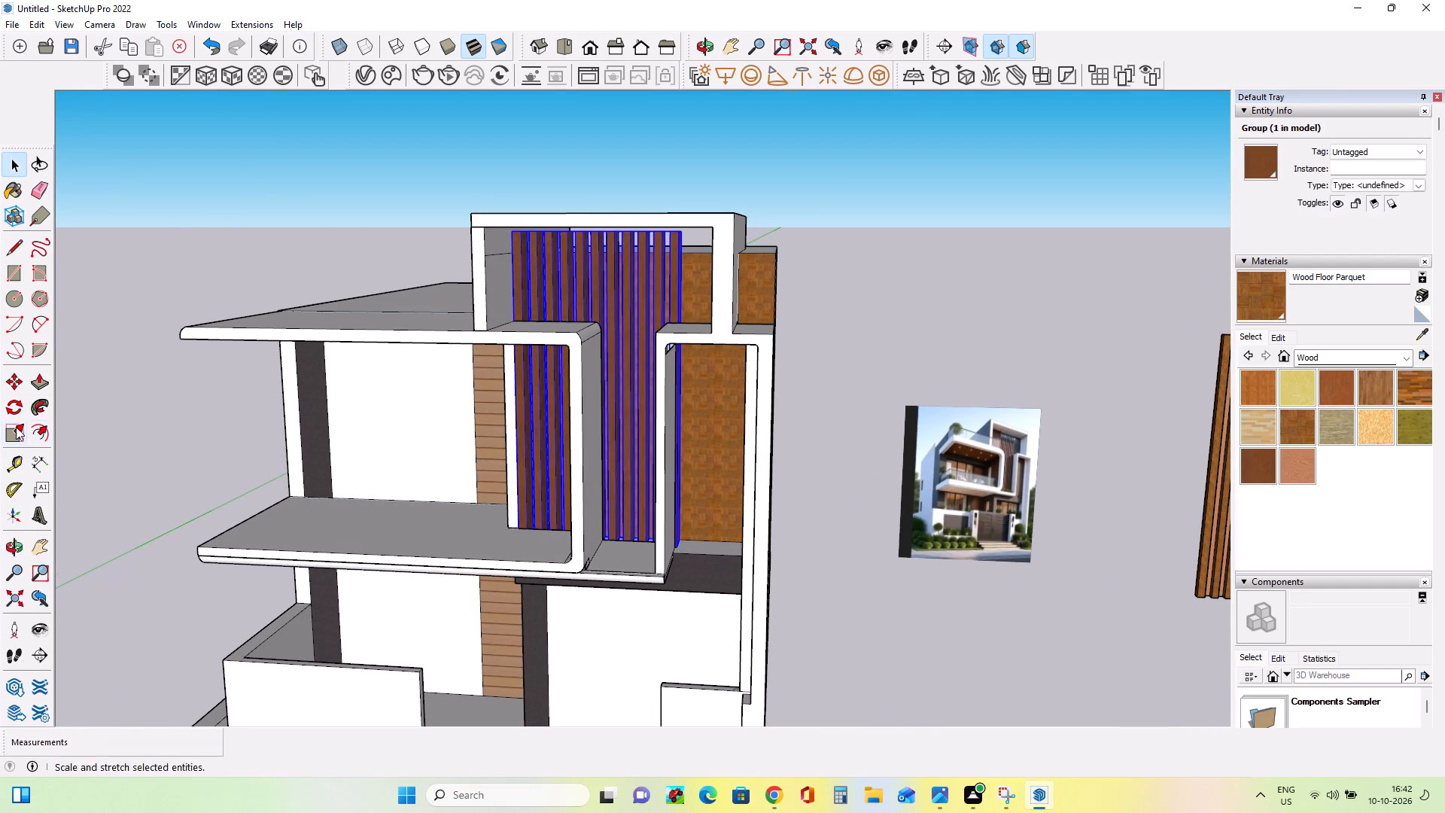
left_click(16, 383)
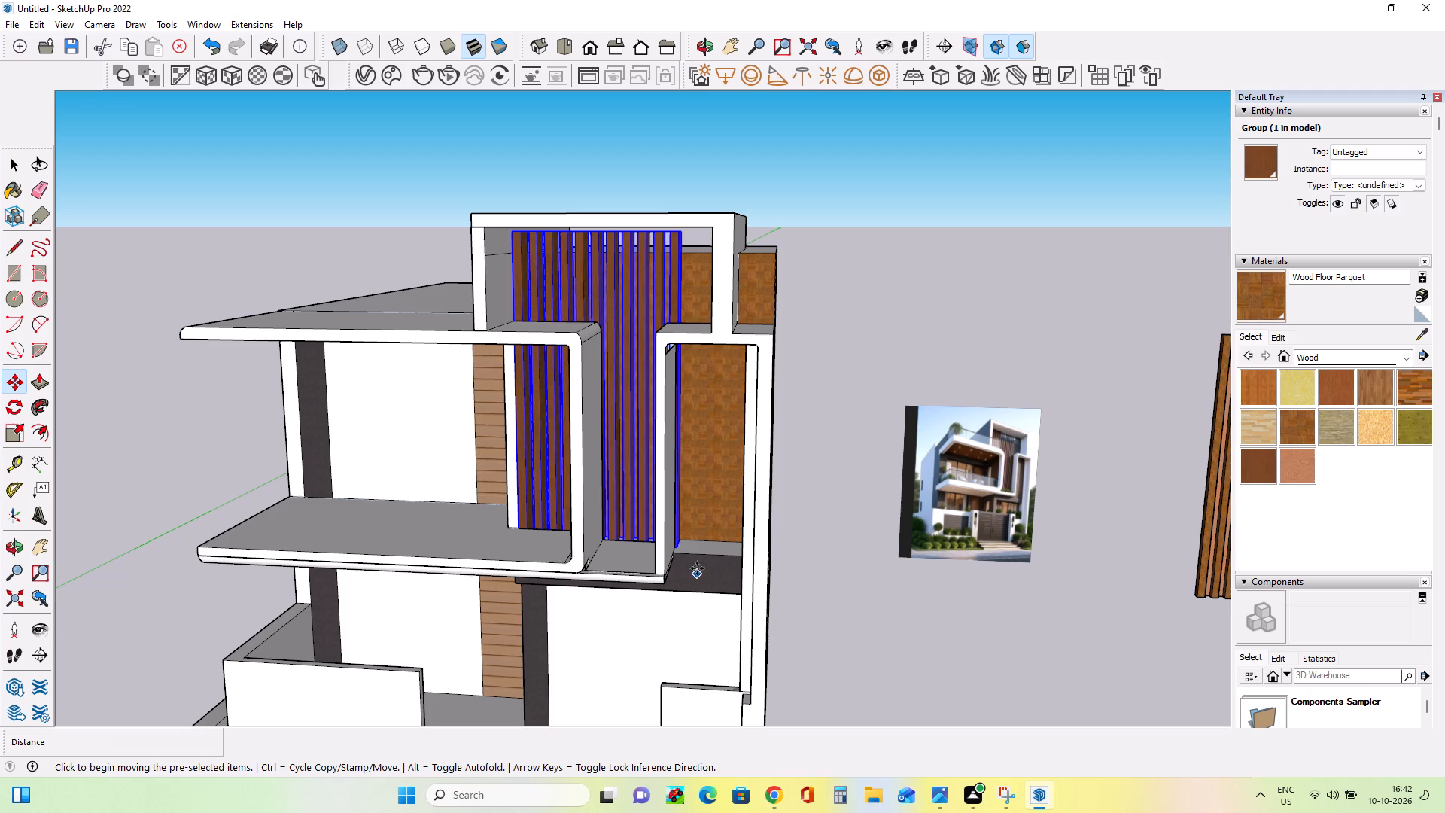
left_click(679, 544)
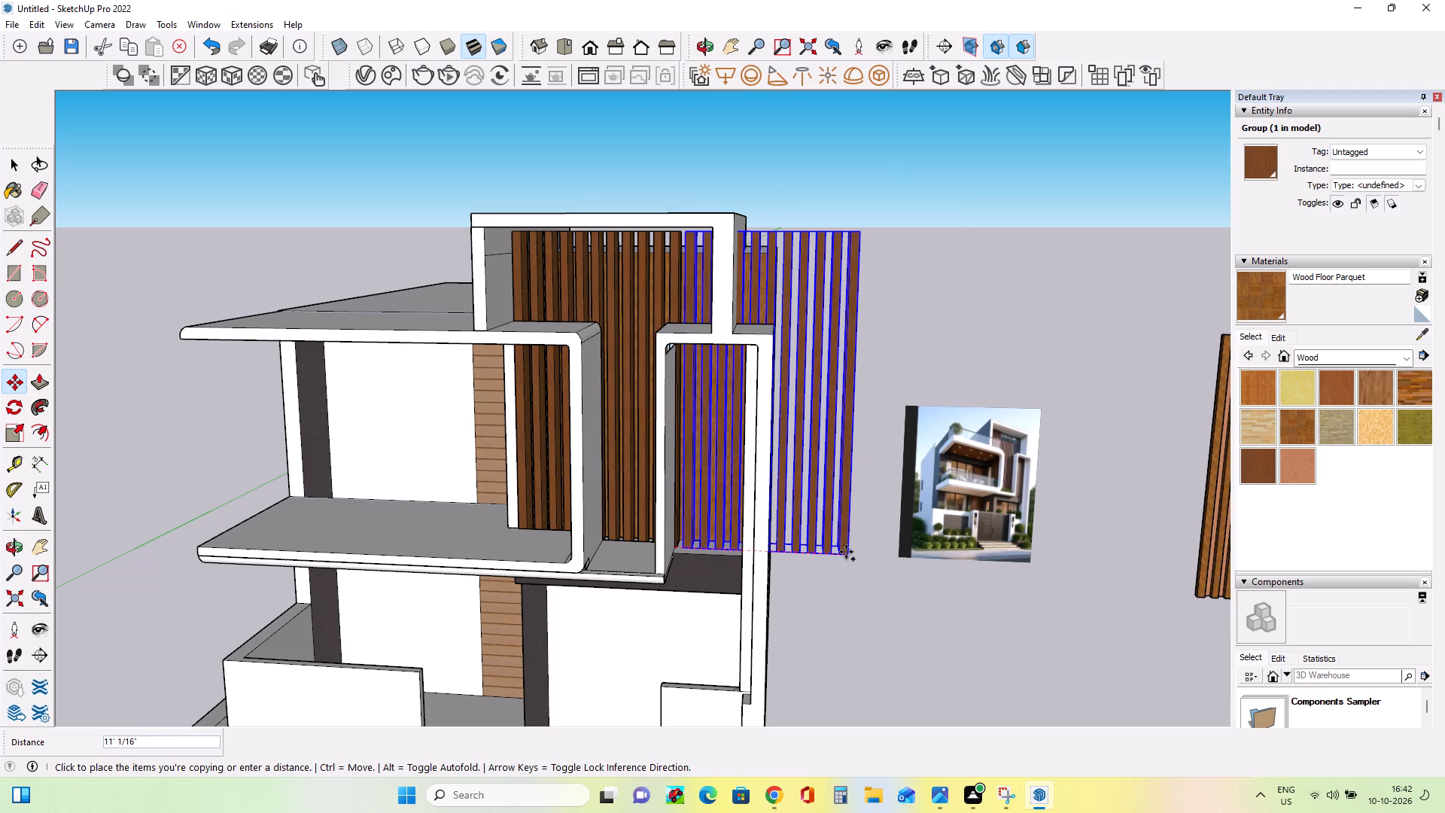
left_click(847, 552)
Examine how far the copied slat panel extends past the facade's side wall.
middle_click_drag(821, 576, 429, 611)
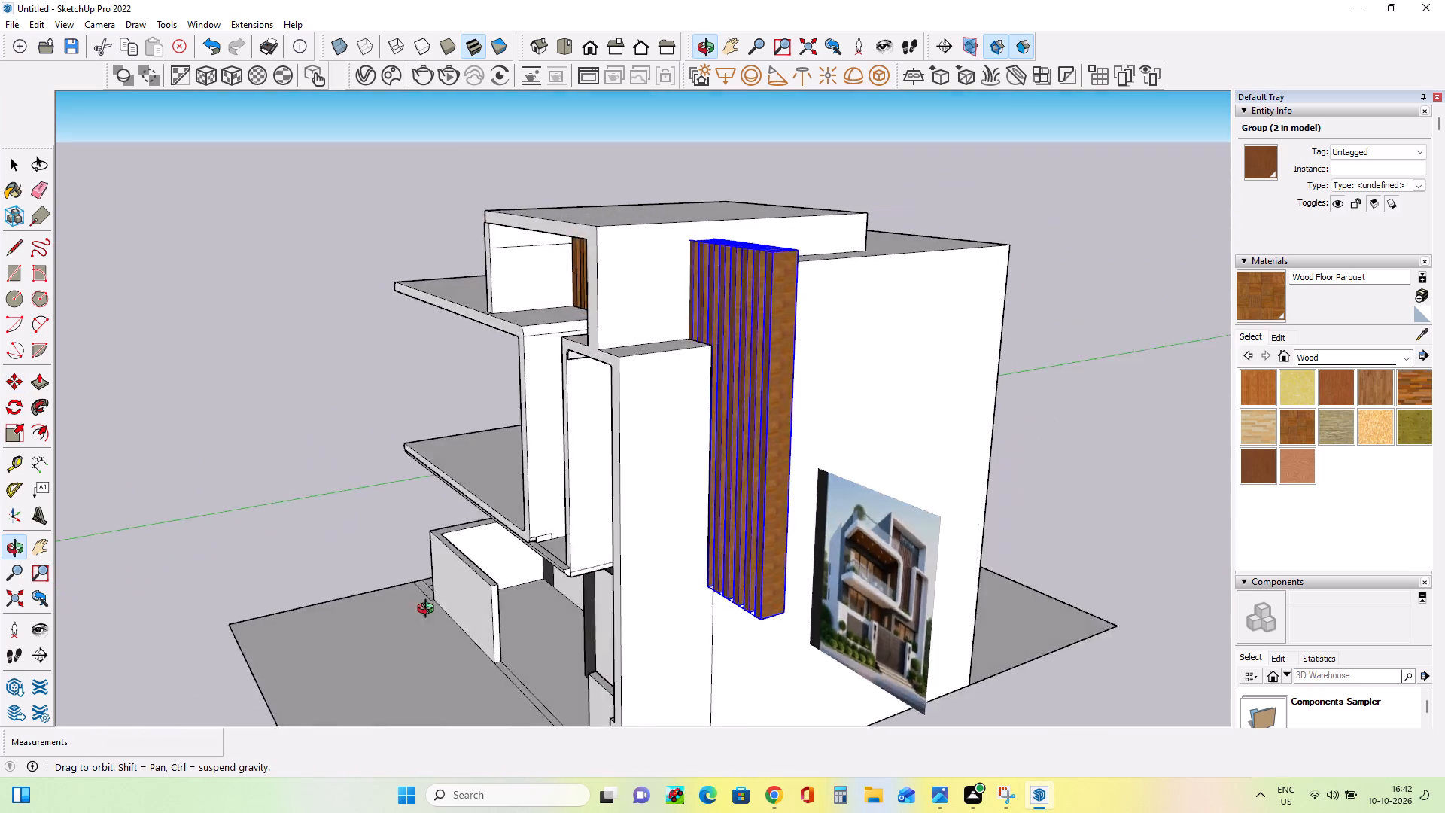
middle_click_drag(429, 611, 968, 592)
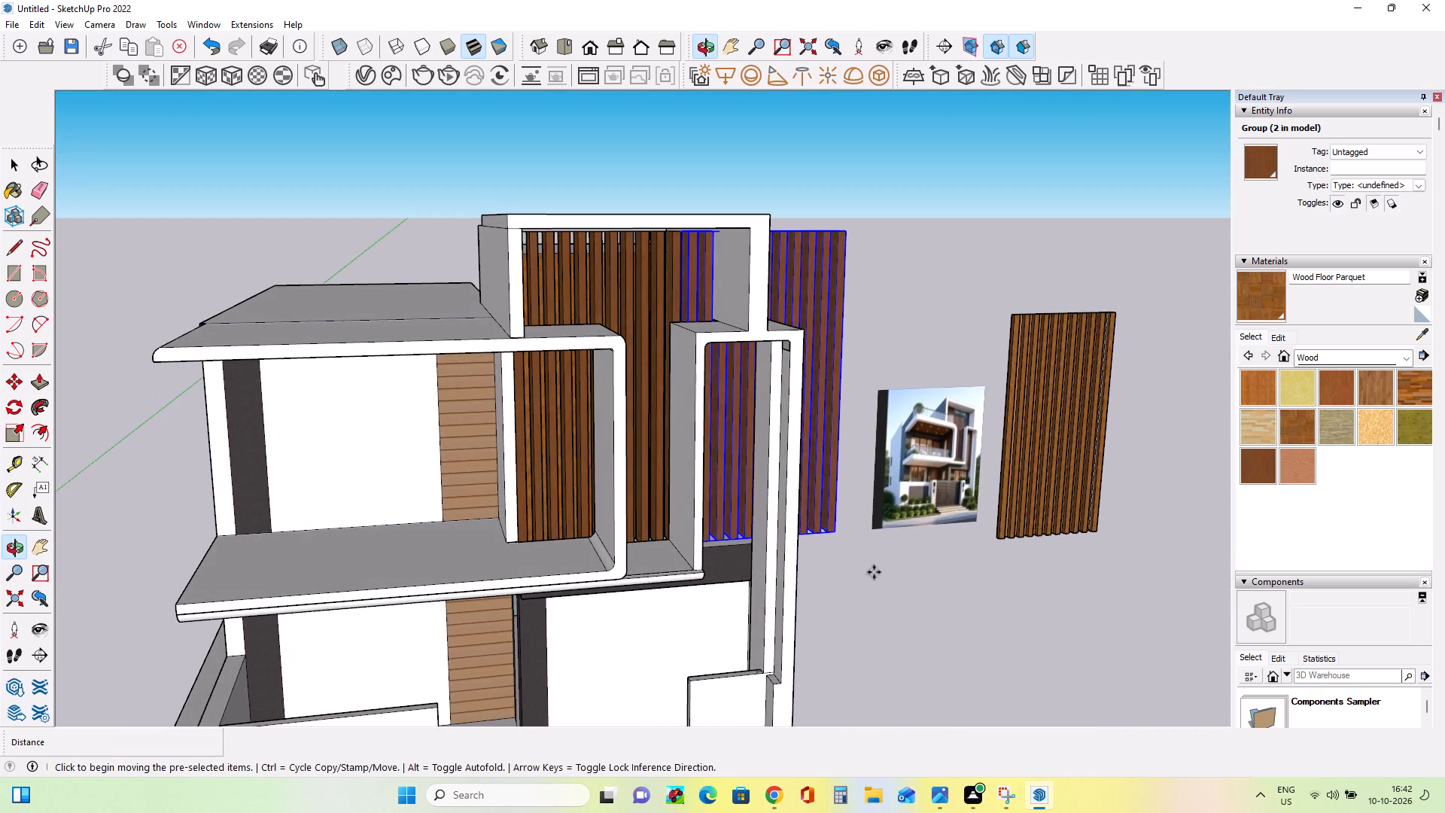
middle_click_drag(844, 572, 707, 572)
middle_click_drag(744, 628, 752, 644)
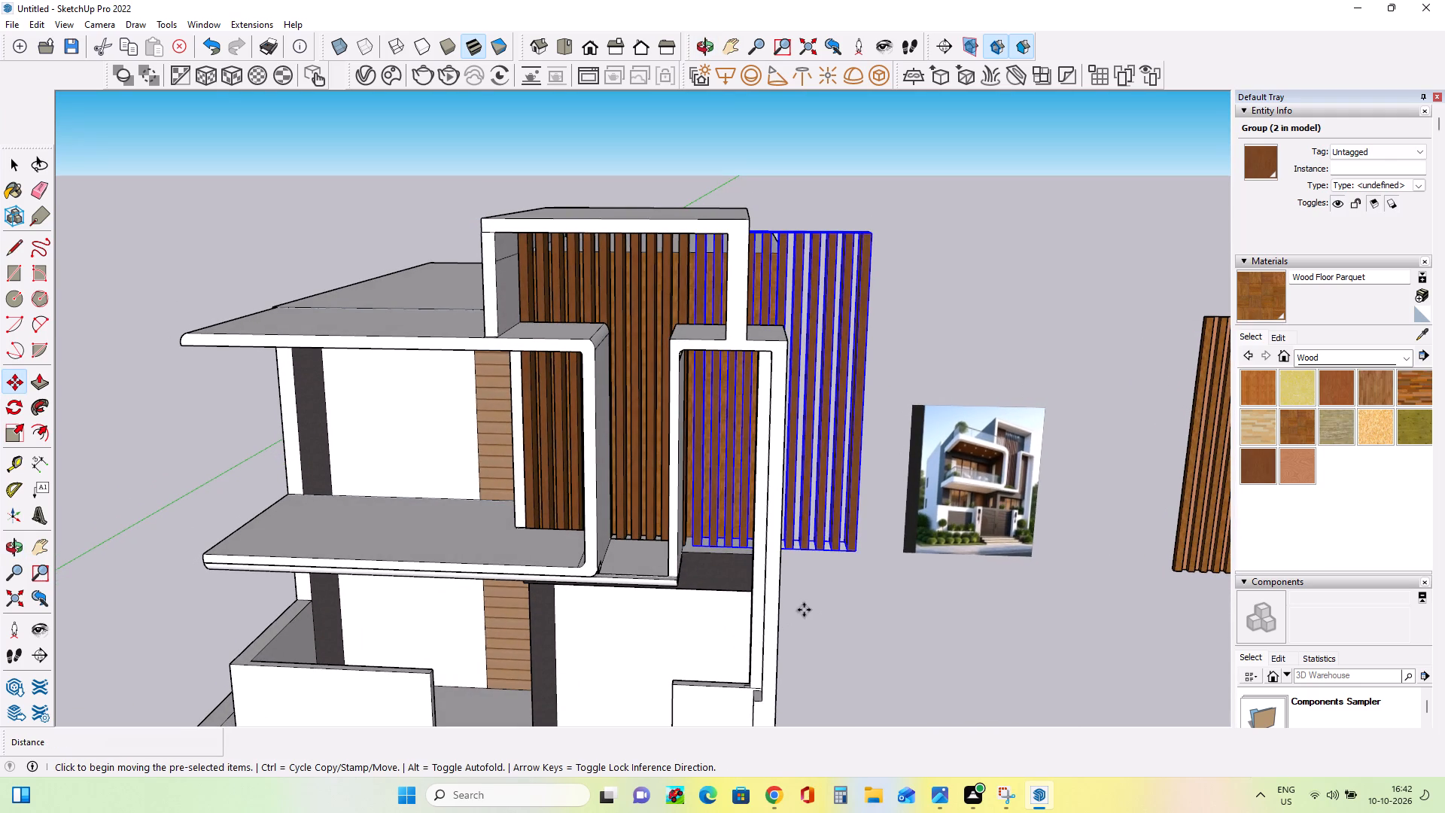
middle_click_drag(737, 475, 716, 477)
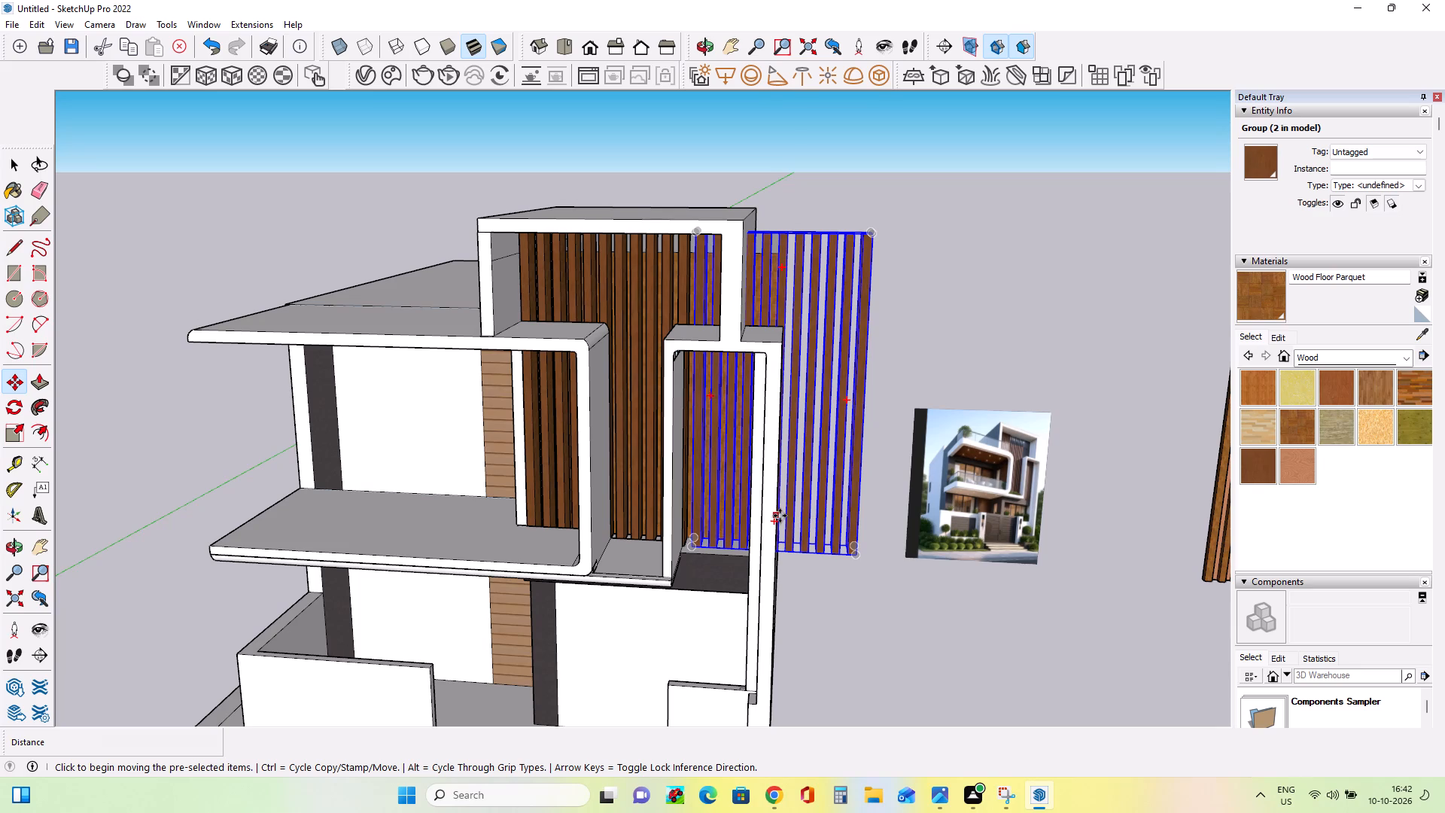
scroll(781, 523, "up", 1)
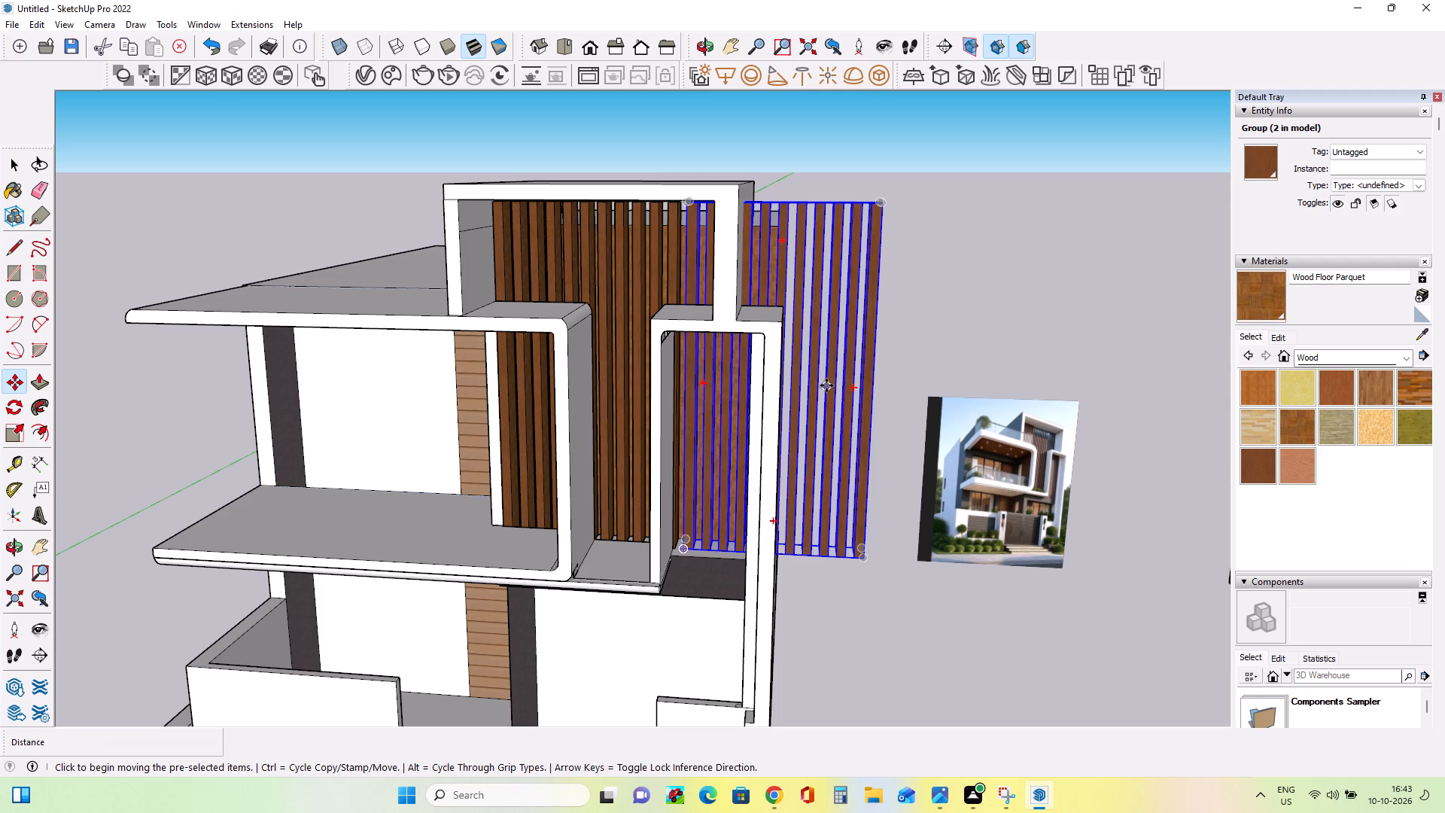
middle_click_drag(815, 331, 823, 354)
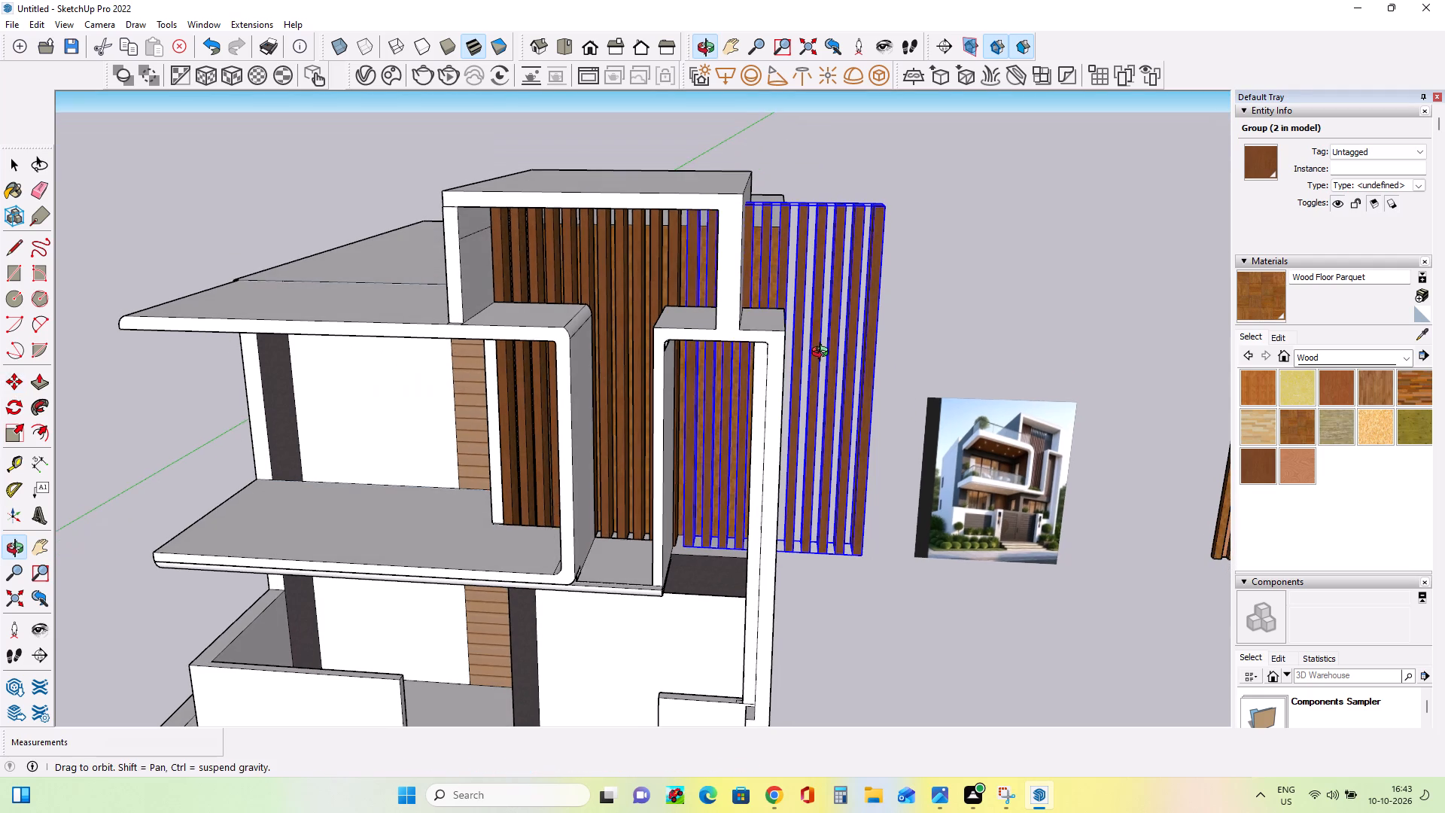
middle_click_drag(823, 354, 823, 355)
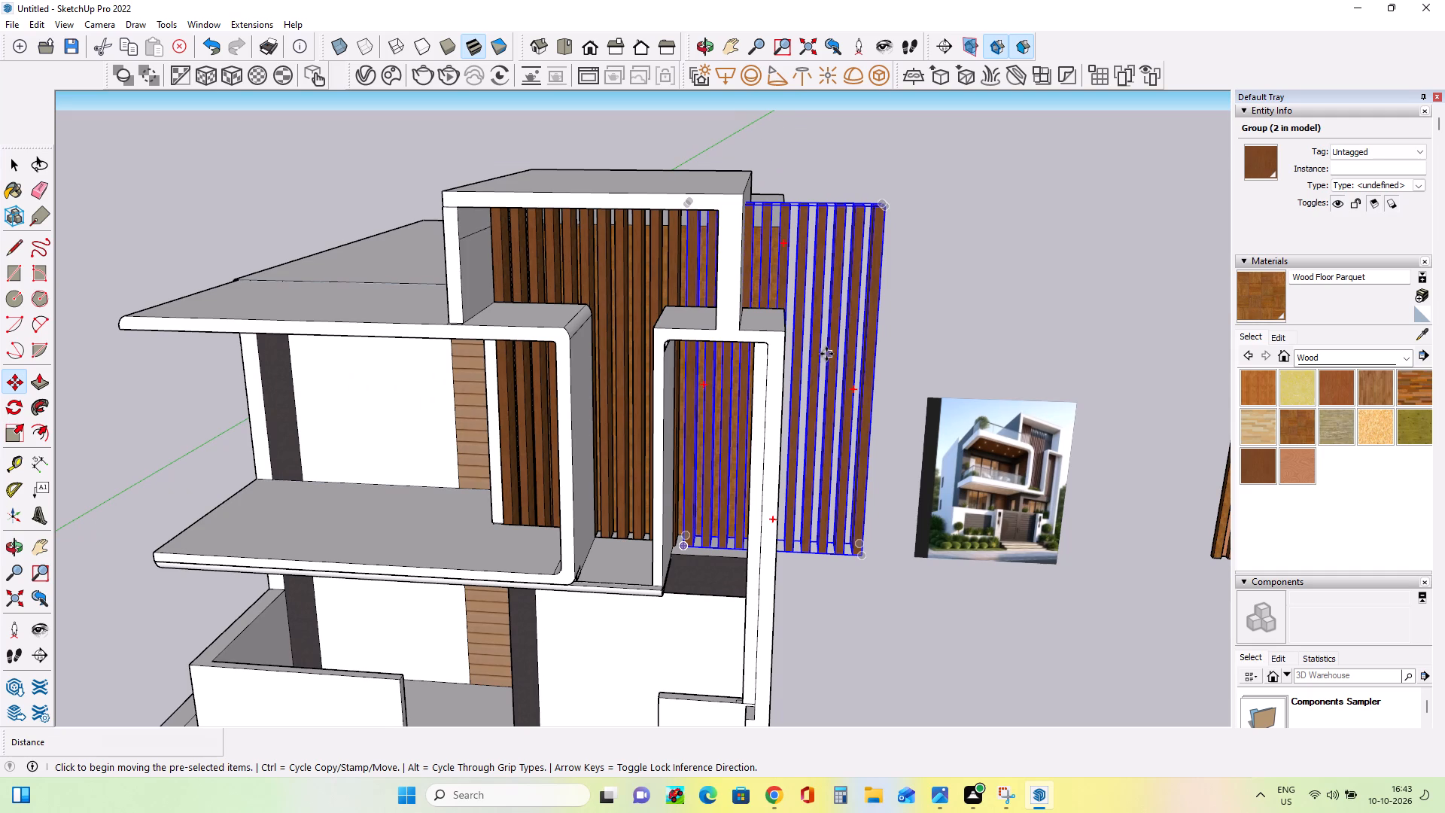
Open the copied slat panel group and delete the long faces and edges of its five outermost slats beyond the side wall.
left_click(16, 169)
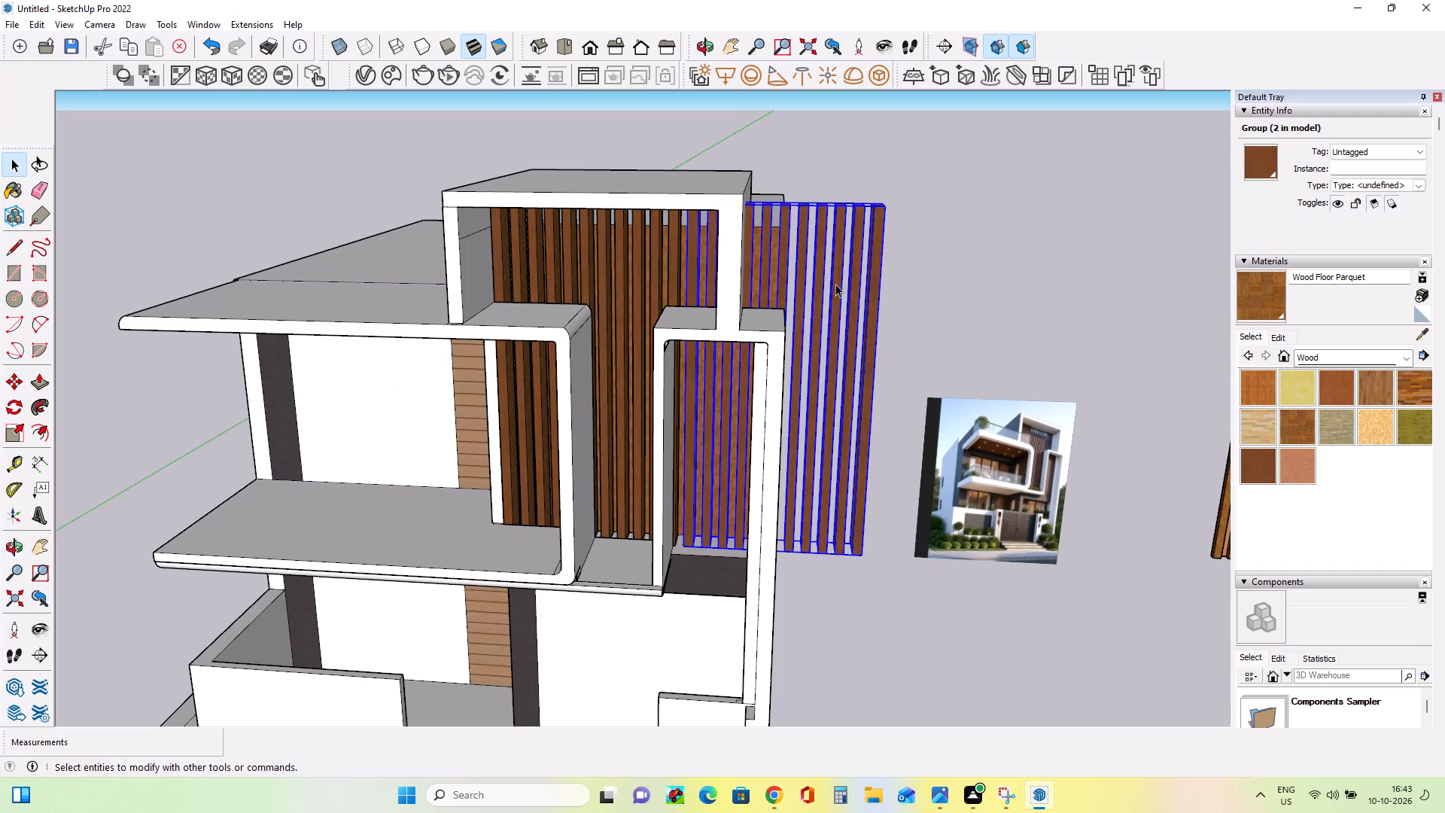
right_click(835, 284)
left_click(898, 370)
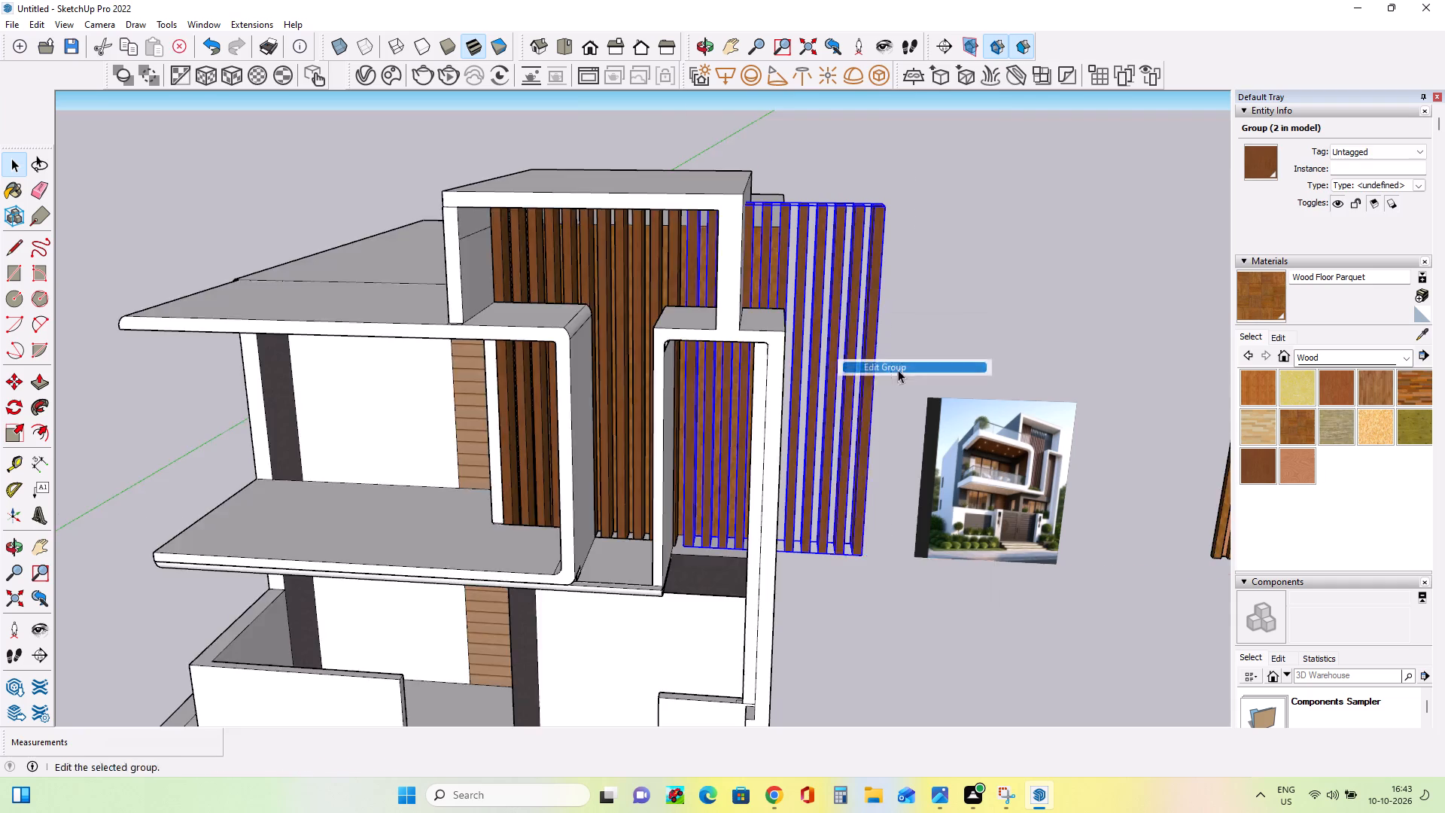
left_click(875, 332)
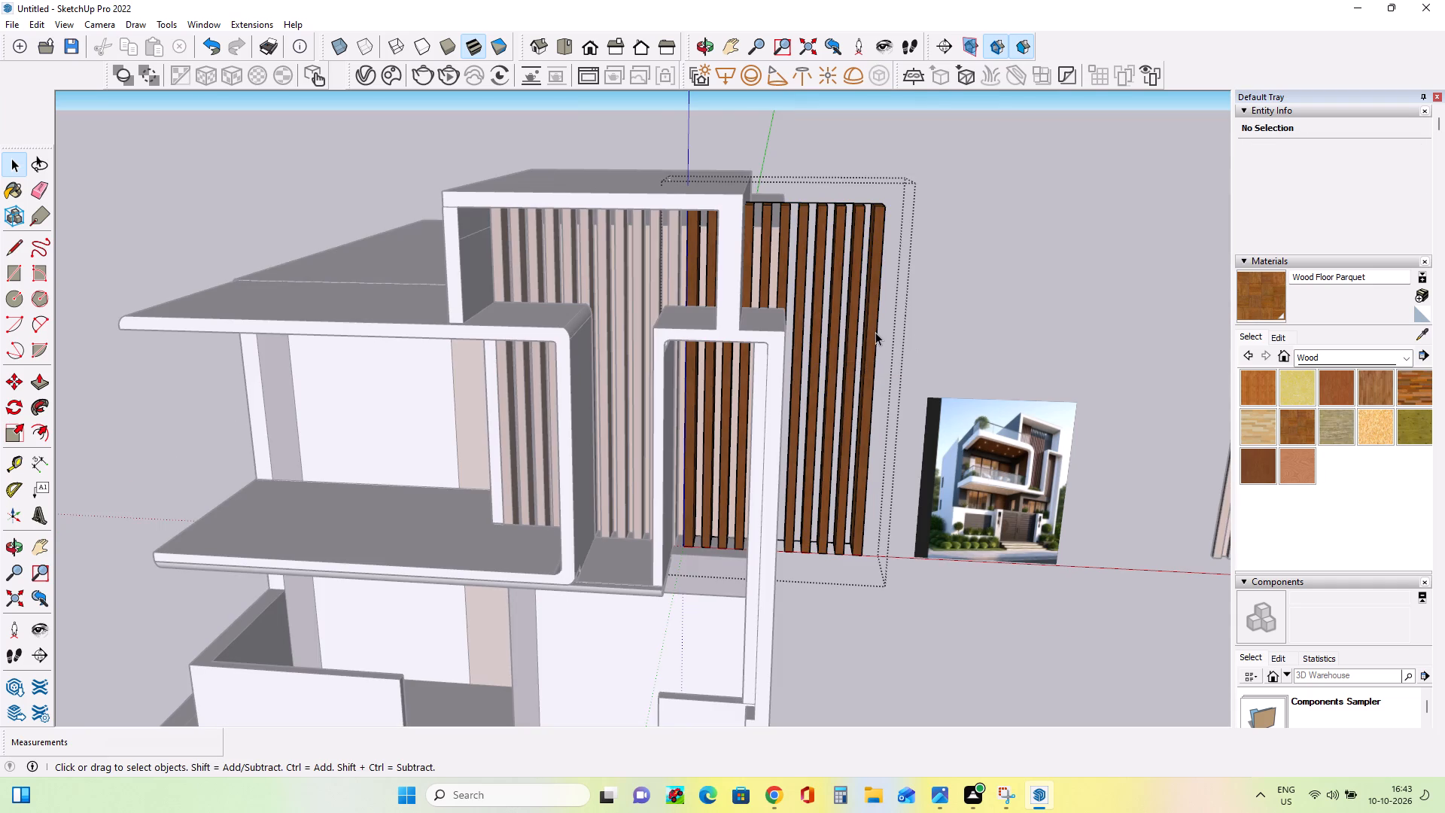
middle_click_drag(909, 297, 857, 338)
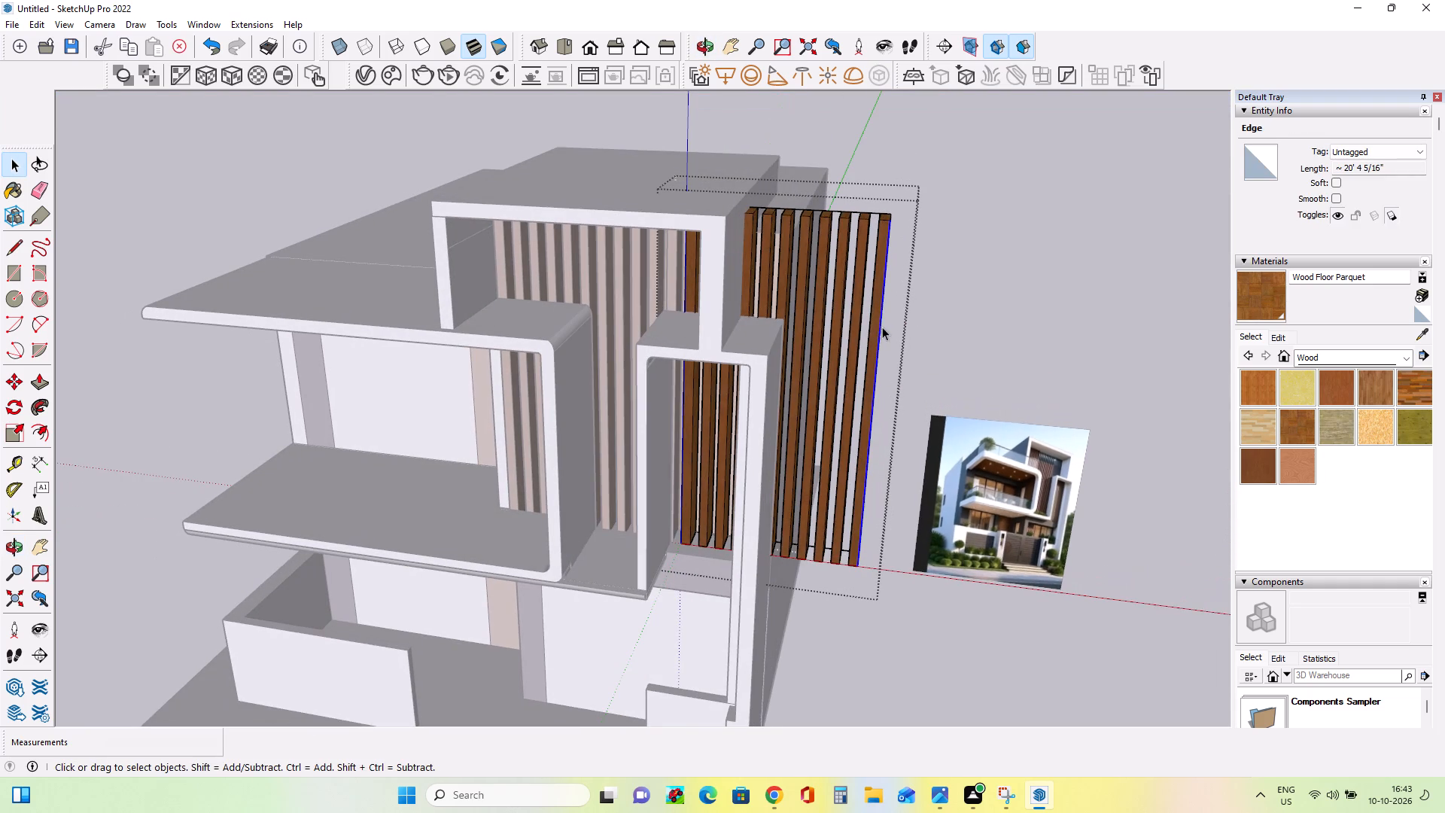
left_click_drag(890, 310, 866, 332)
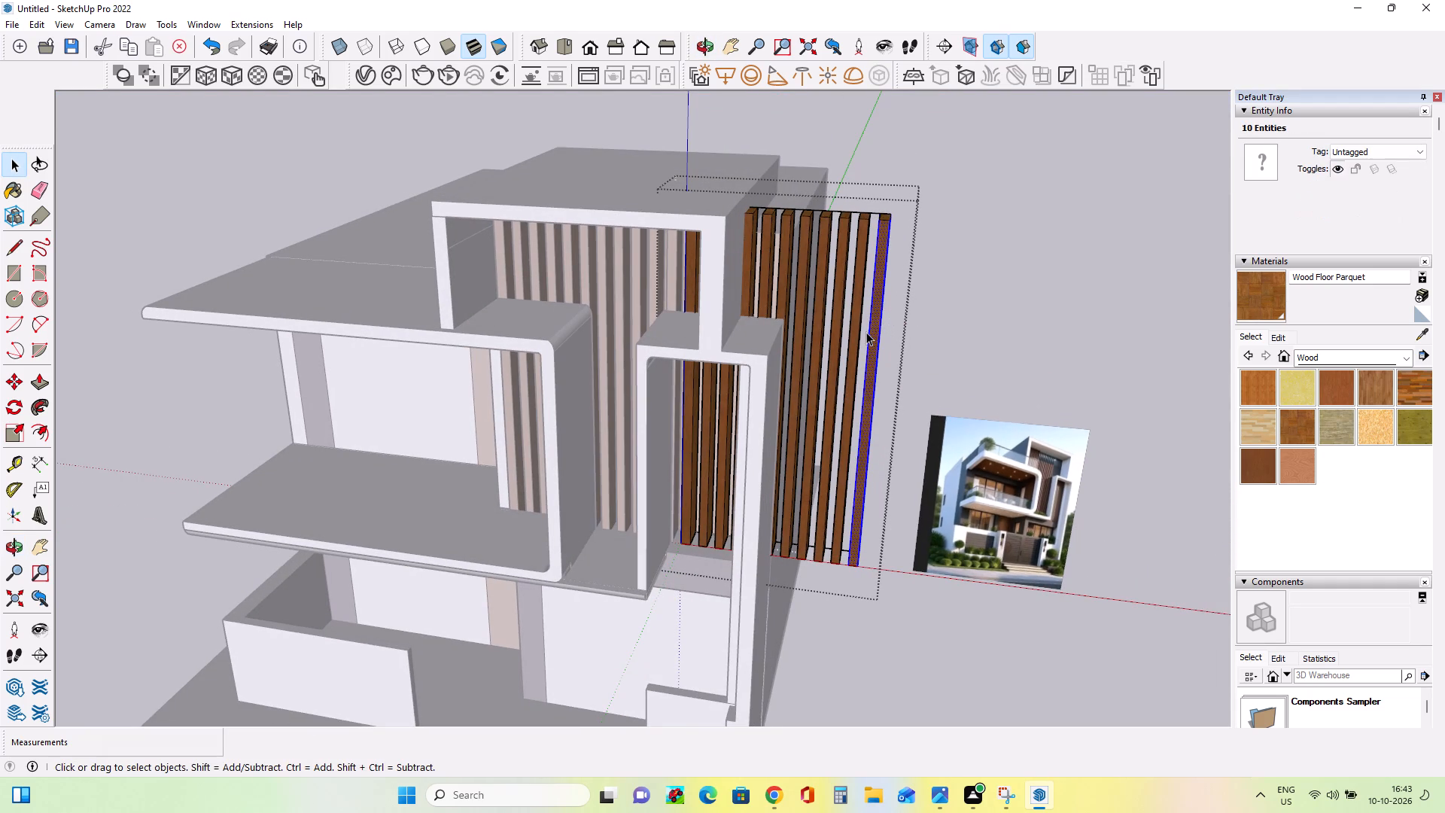
key("Delete")
left_click_drag(872, 259, 859, 284)
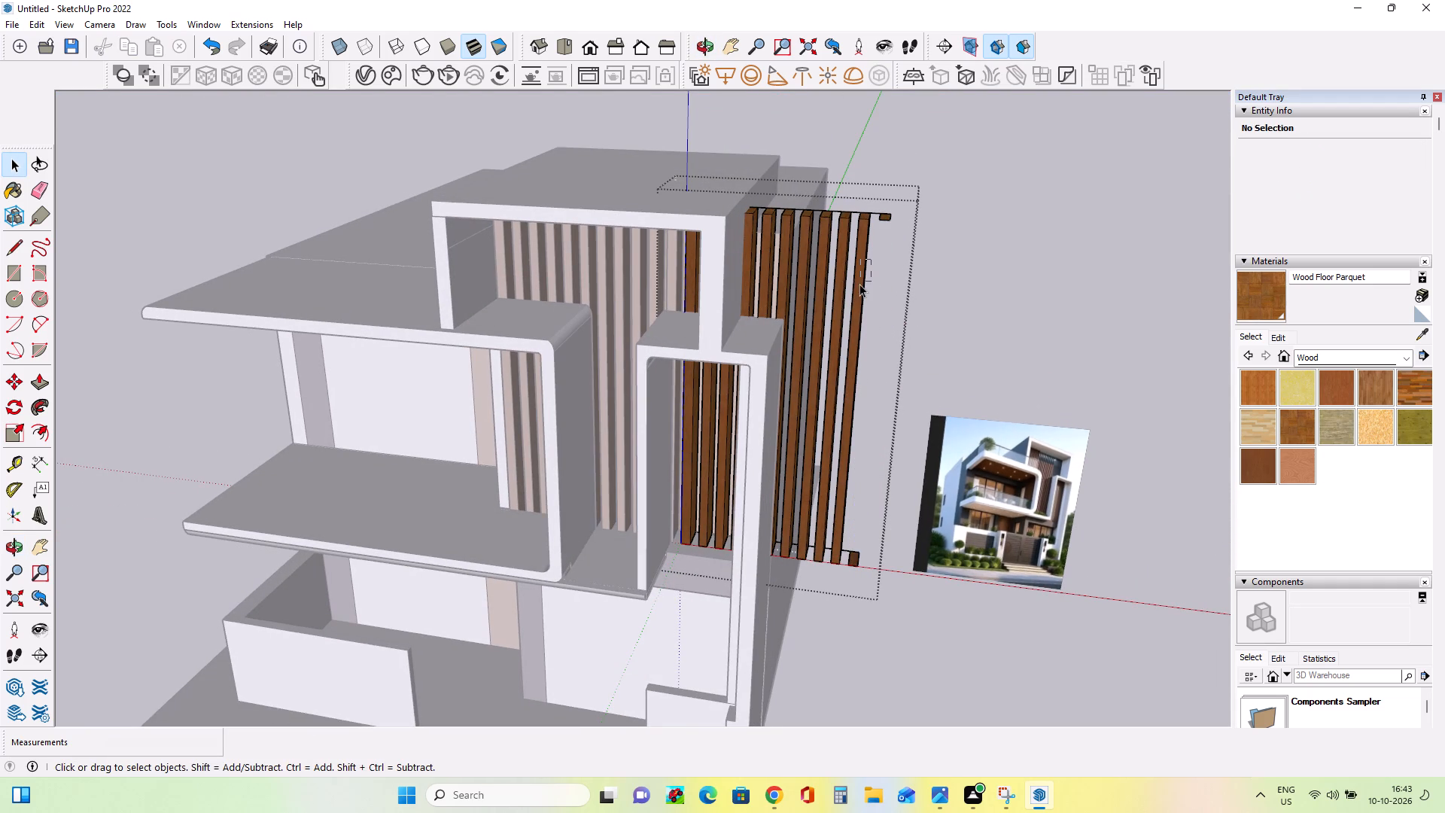
left_click_drag(859, 284, 856, 294)
key("Delete")
left_click_drag(856, 271, 831, 299)
key("Delete")
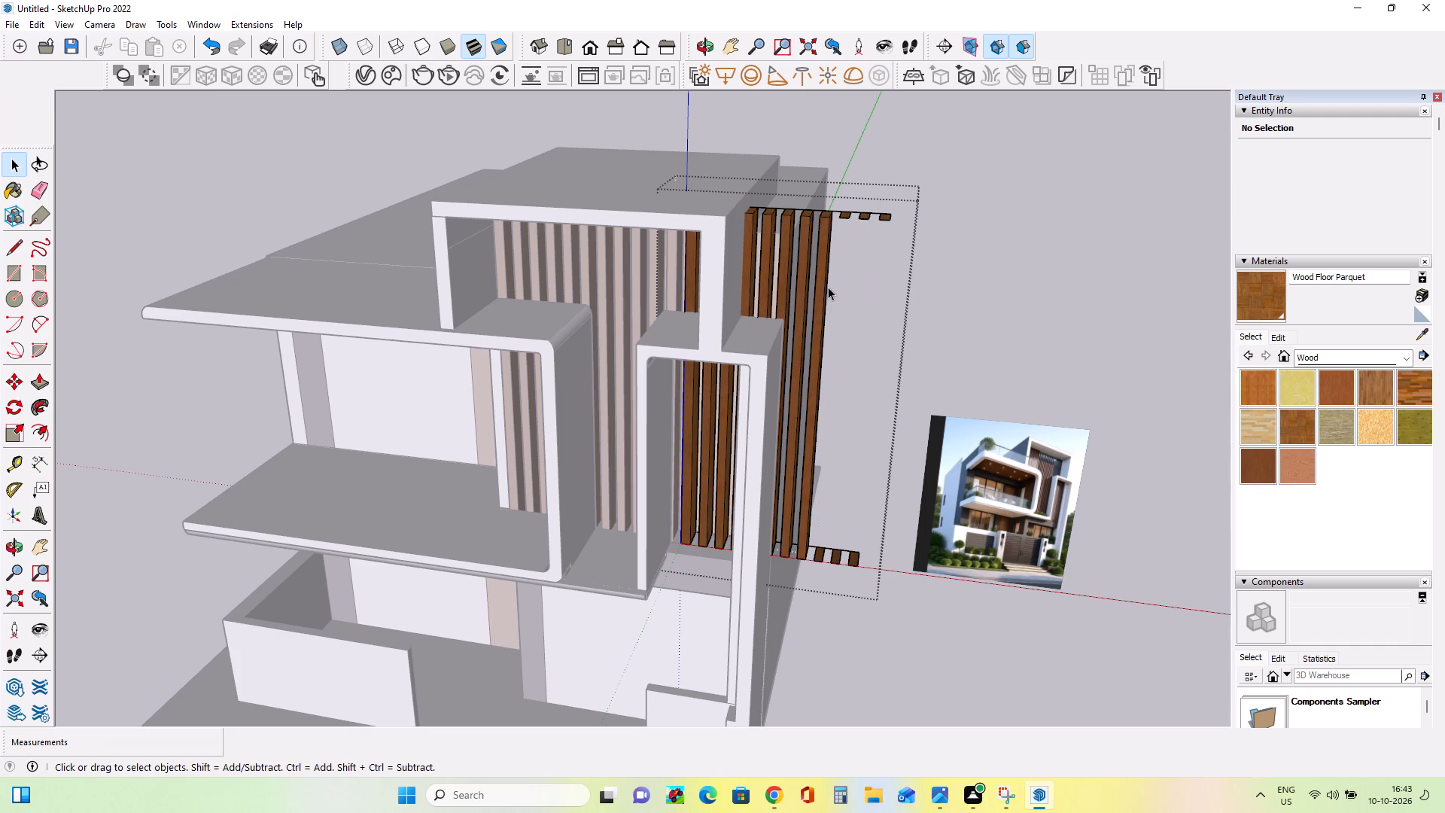
left_click_drag(830, 286, 812, 321)
key("Delete")
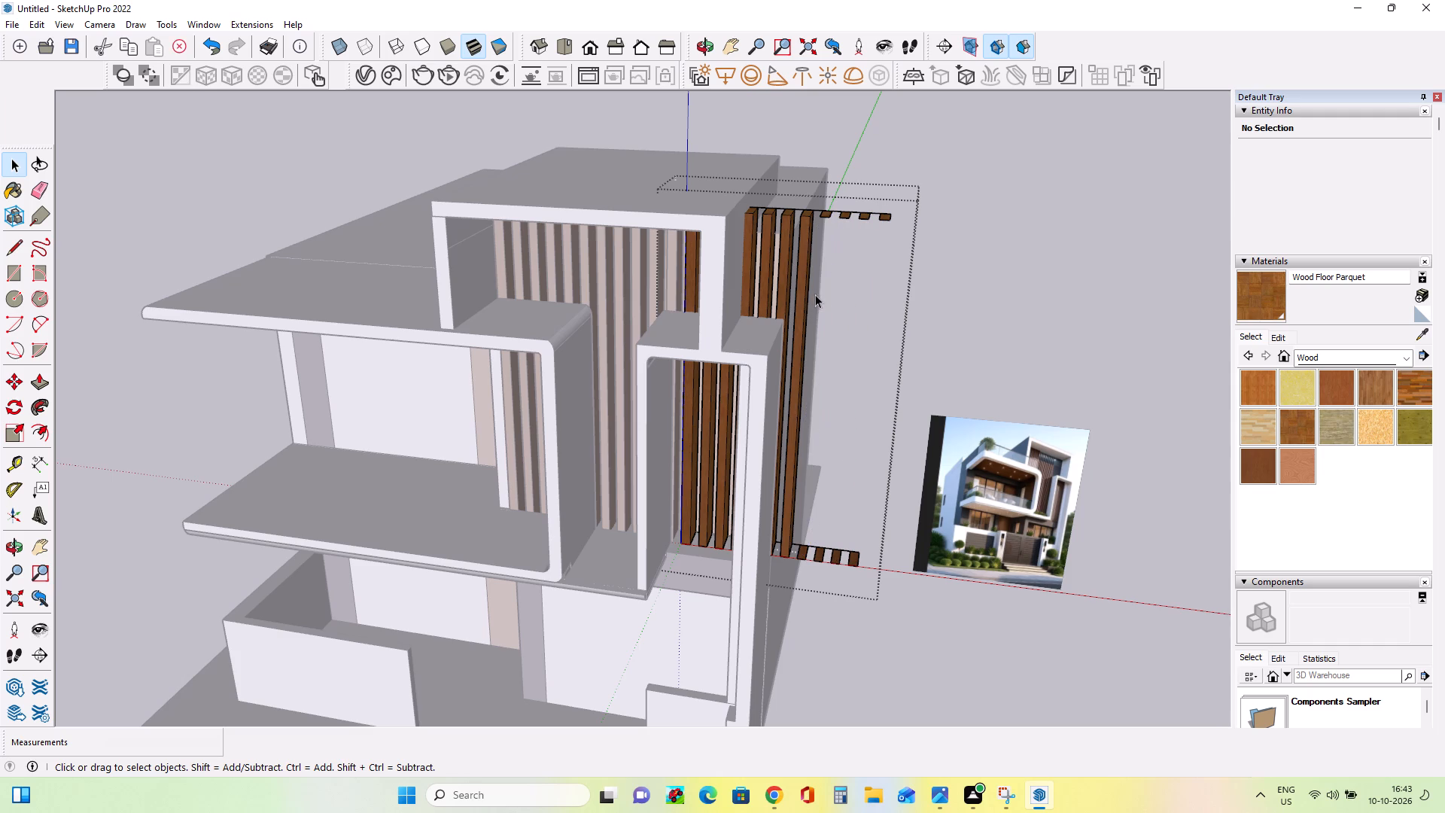
left_click_drag(817, 287, 796, 313)
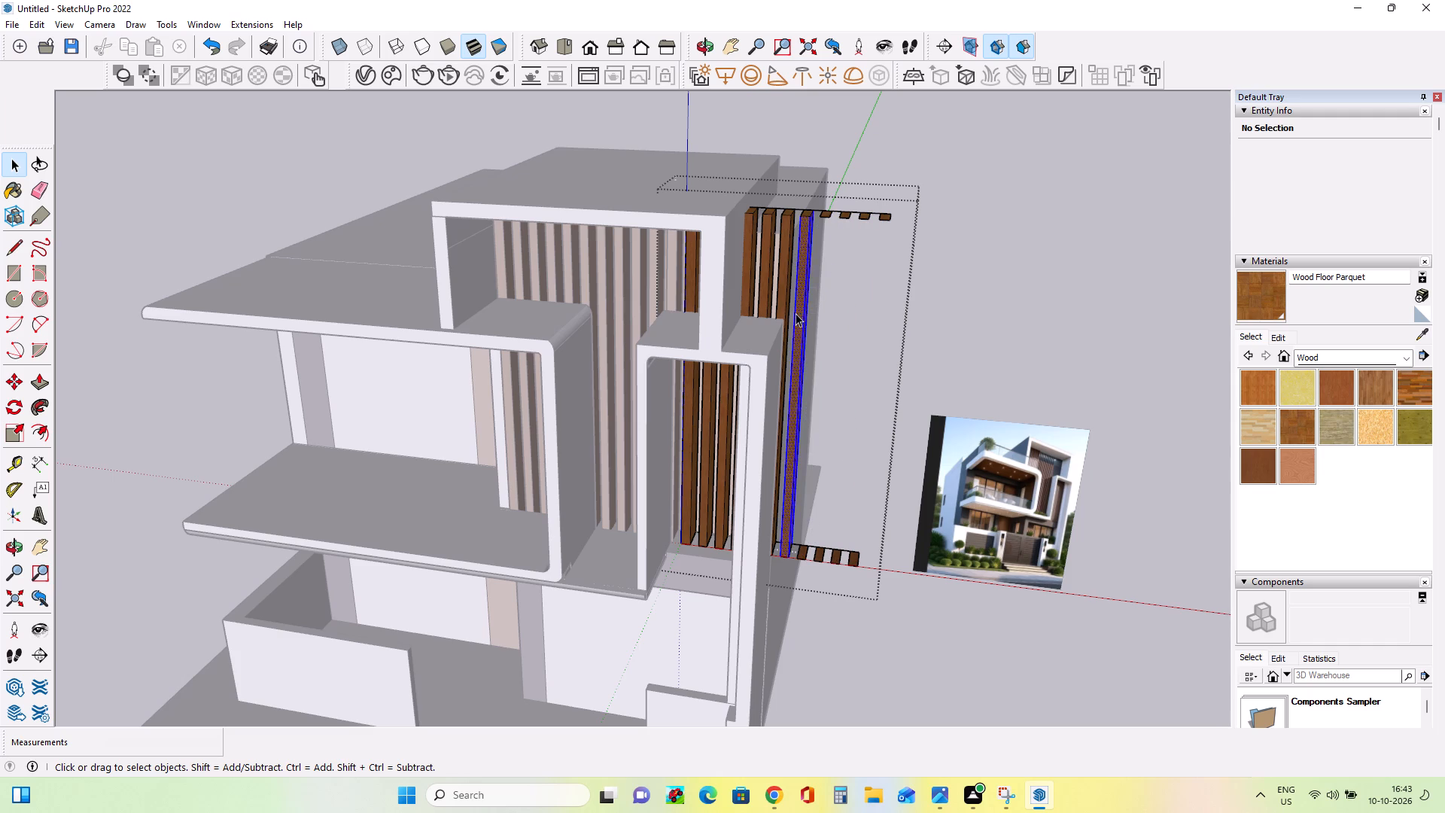
key("Delete")
Delete the leftover top end pieces of the five removed slats.
middle_click_drag(811, 321, 848, 231)
middle_click_drag(862, 360, 806, 360)
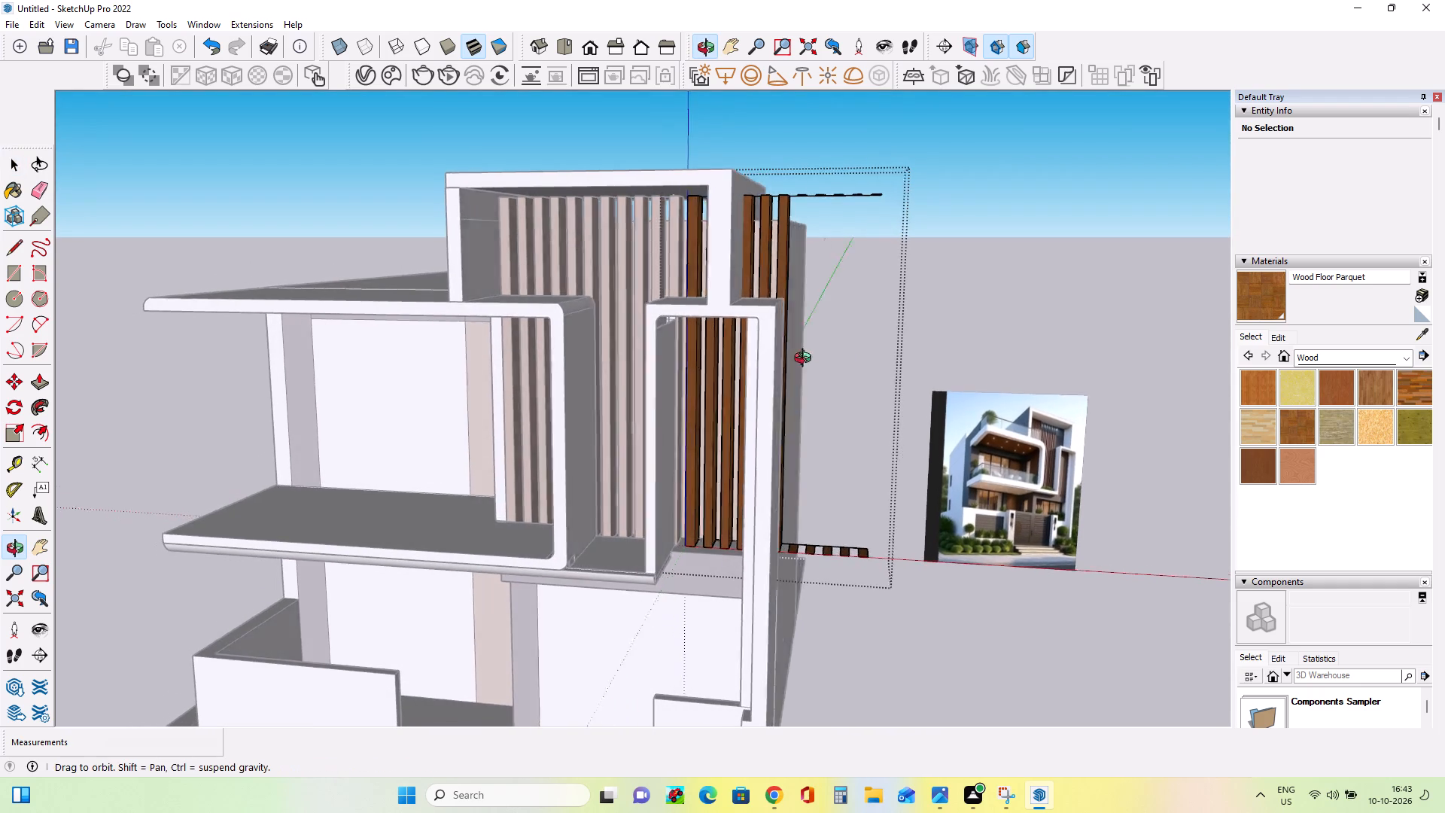
middle_click_drag(806, 360, 771, 397)
left_click_drag(893, 189, 793, 224)
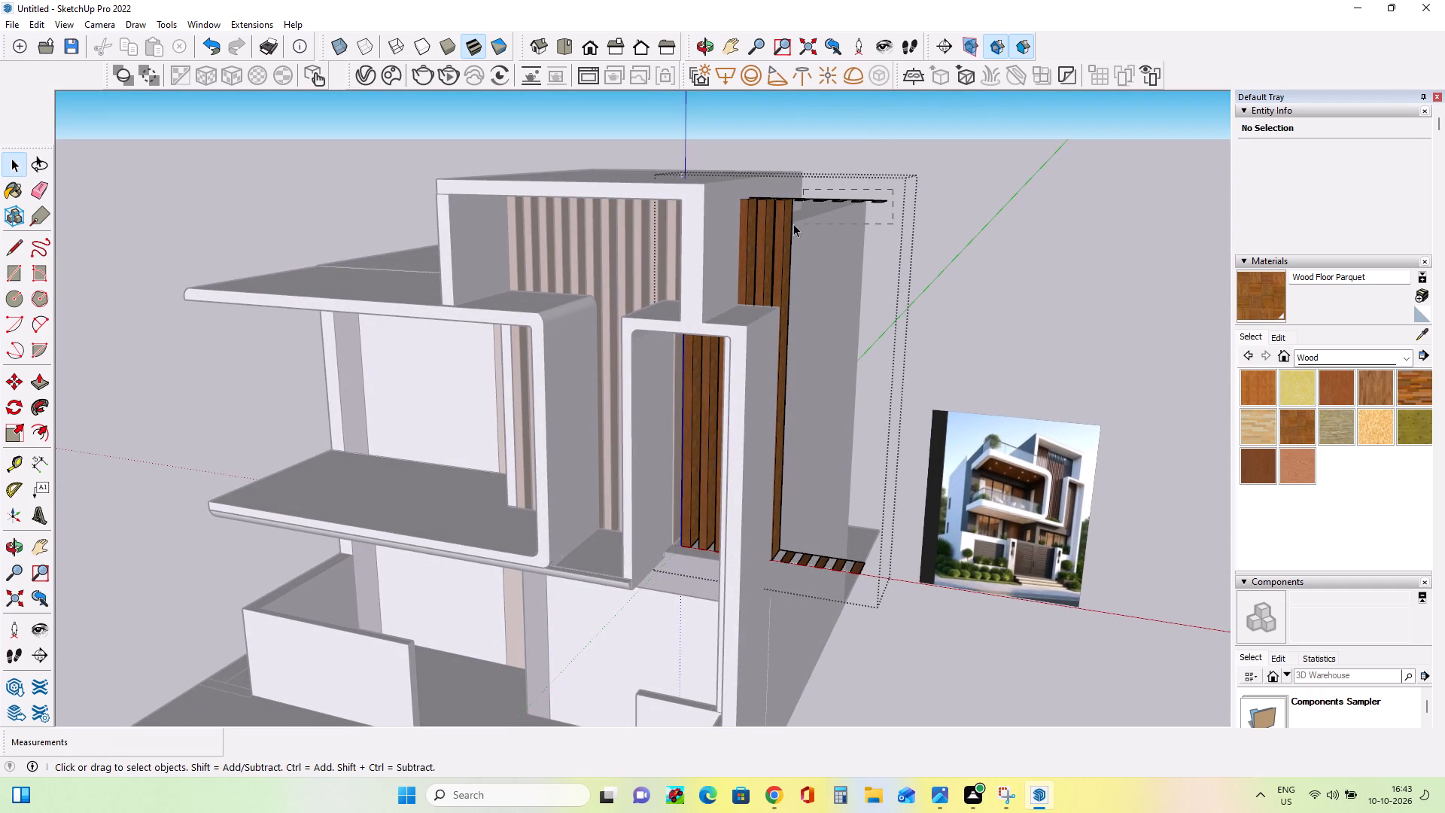
left_click_drag(793, 224, 802, 221)
key("Delete")
Delete the leftover bottom end pieces and stray edges of the removed slats, and close the group.
left_click_drag(875, 556, 786, 574)
key("Delete")
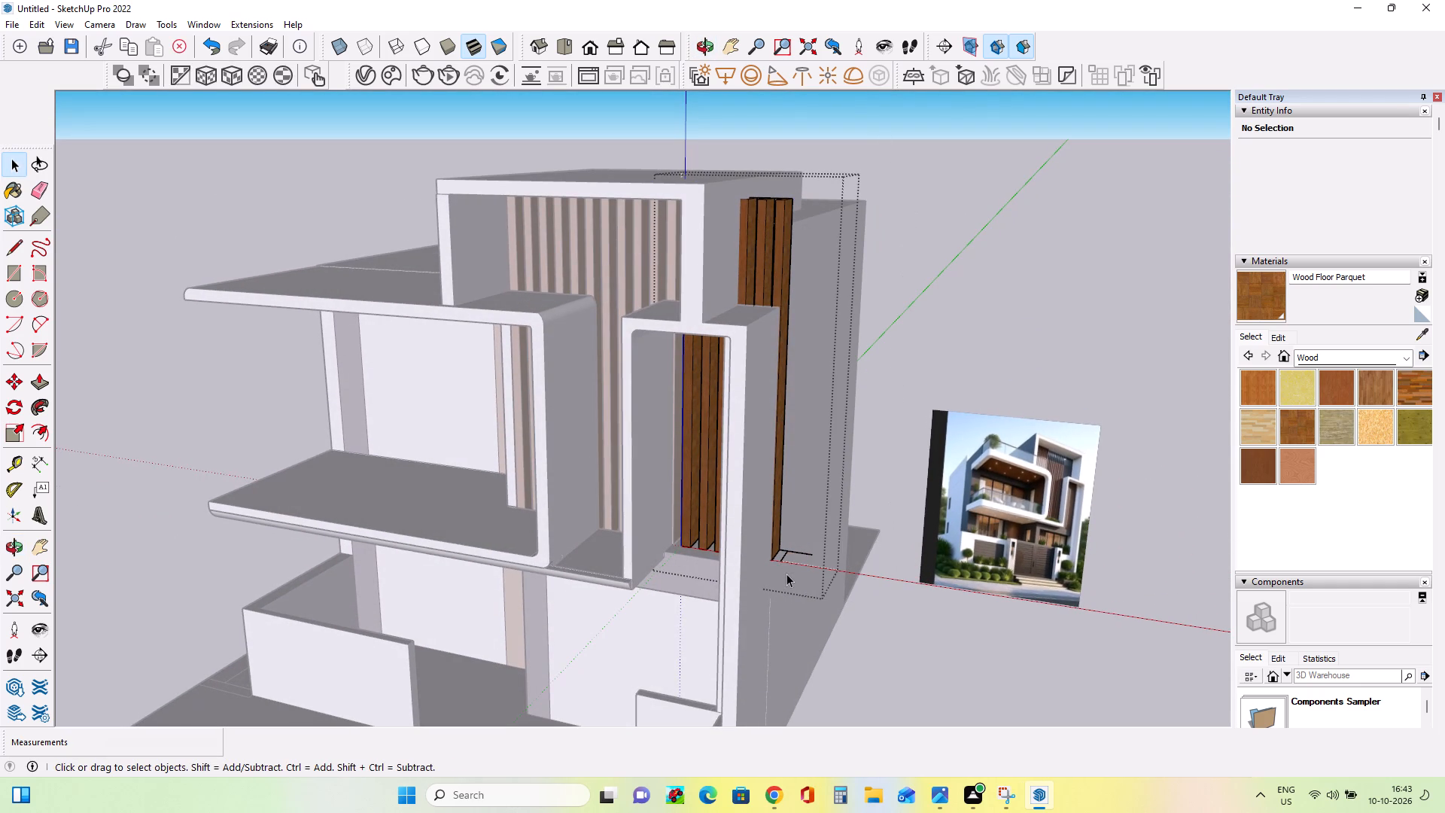
left_click_drag(805, 549, 786, 573)
key("Delete")
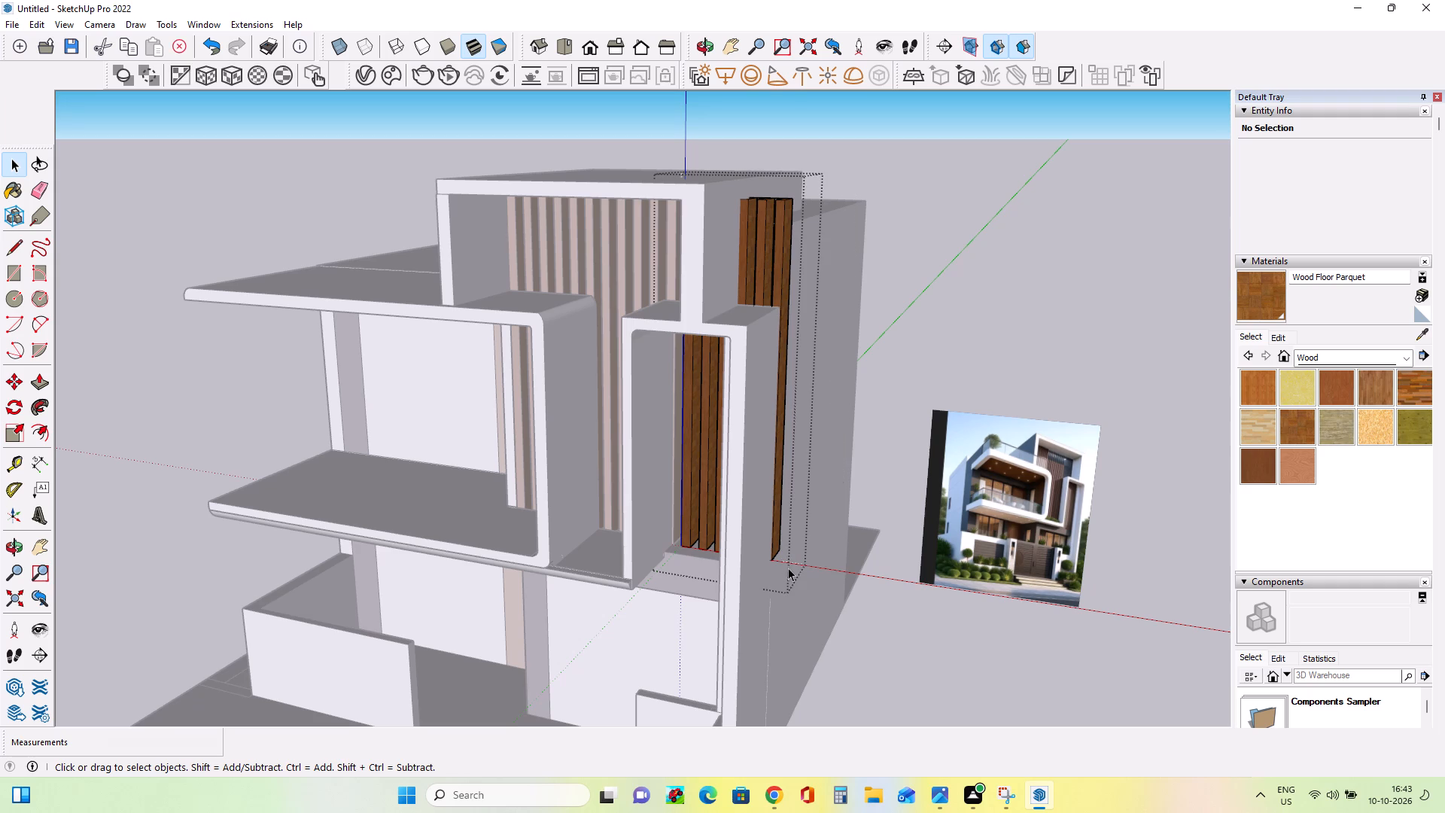
middle_click_drag(790, 554, 866, 544)
scroll(747, 254, "up", 1)
middle_click_drag(795, 285, 833, 311)
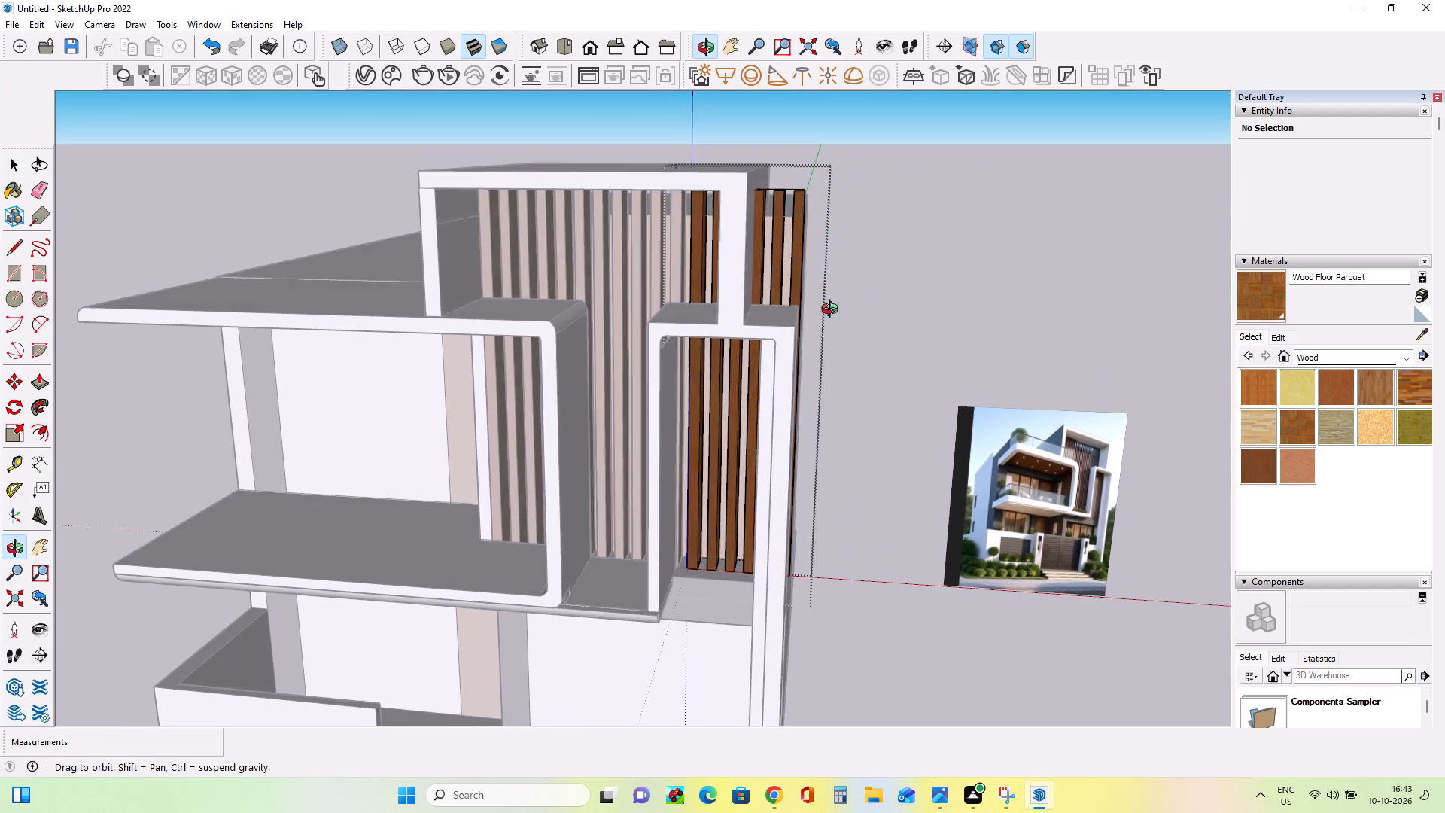
middle_click_drag(833, 311, 842, 295)
middle_click_drag(841, 290, 838, 275)
middle_click(838, 275)
middle_click_drag(835, 251, 792, 248)
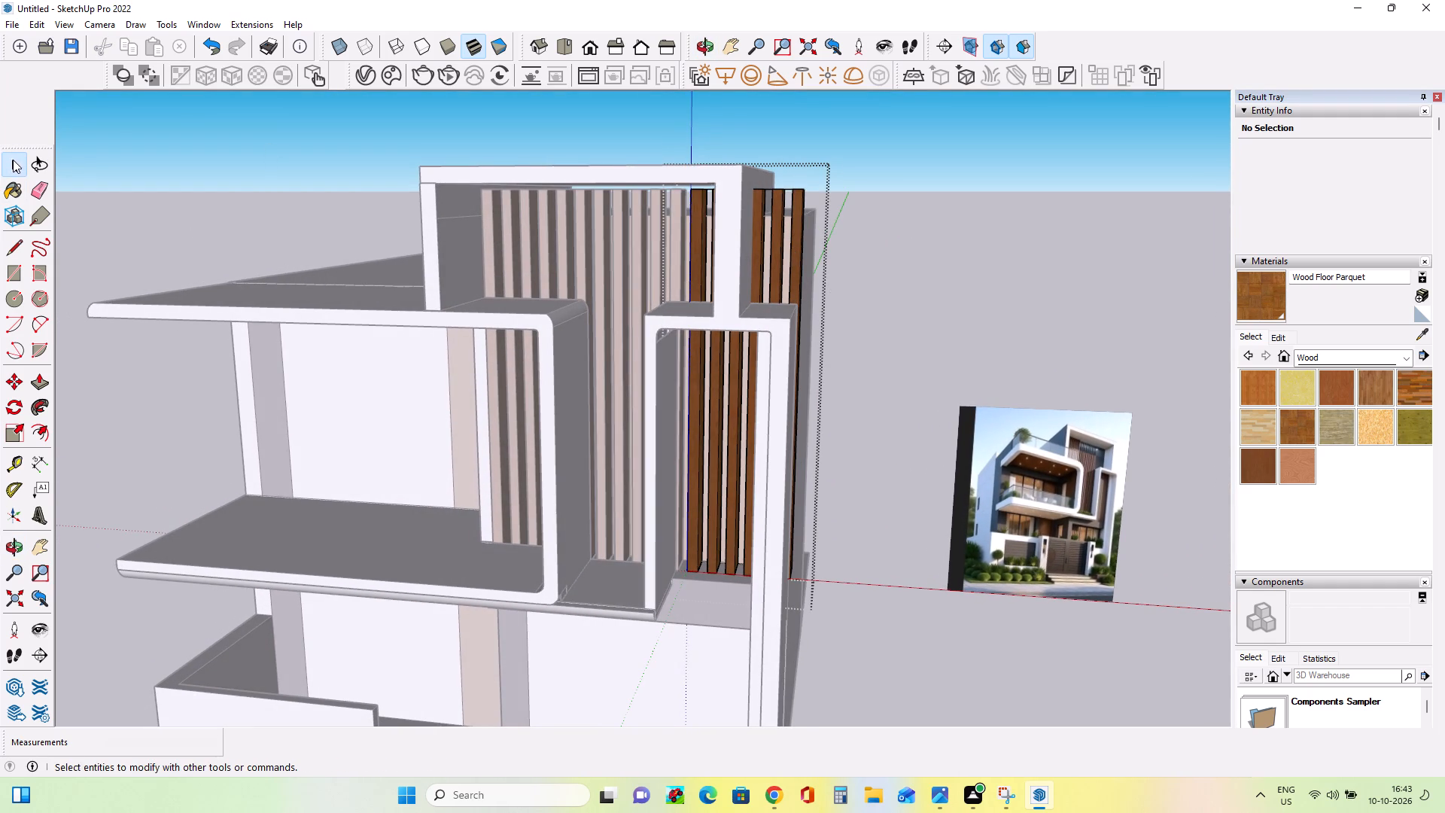
left_click(14, 160)
scroll(203, 183, "up", 1)
double_click(203, 183)
Examine the extended slat wall from several angles, including where it passes the side wall, against the reference image.
middle_click_drag(473, 323, 598, 306)
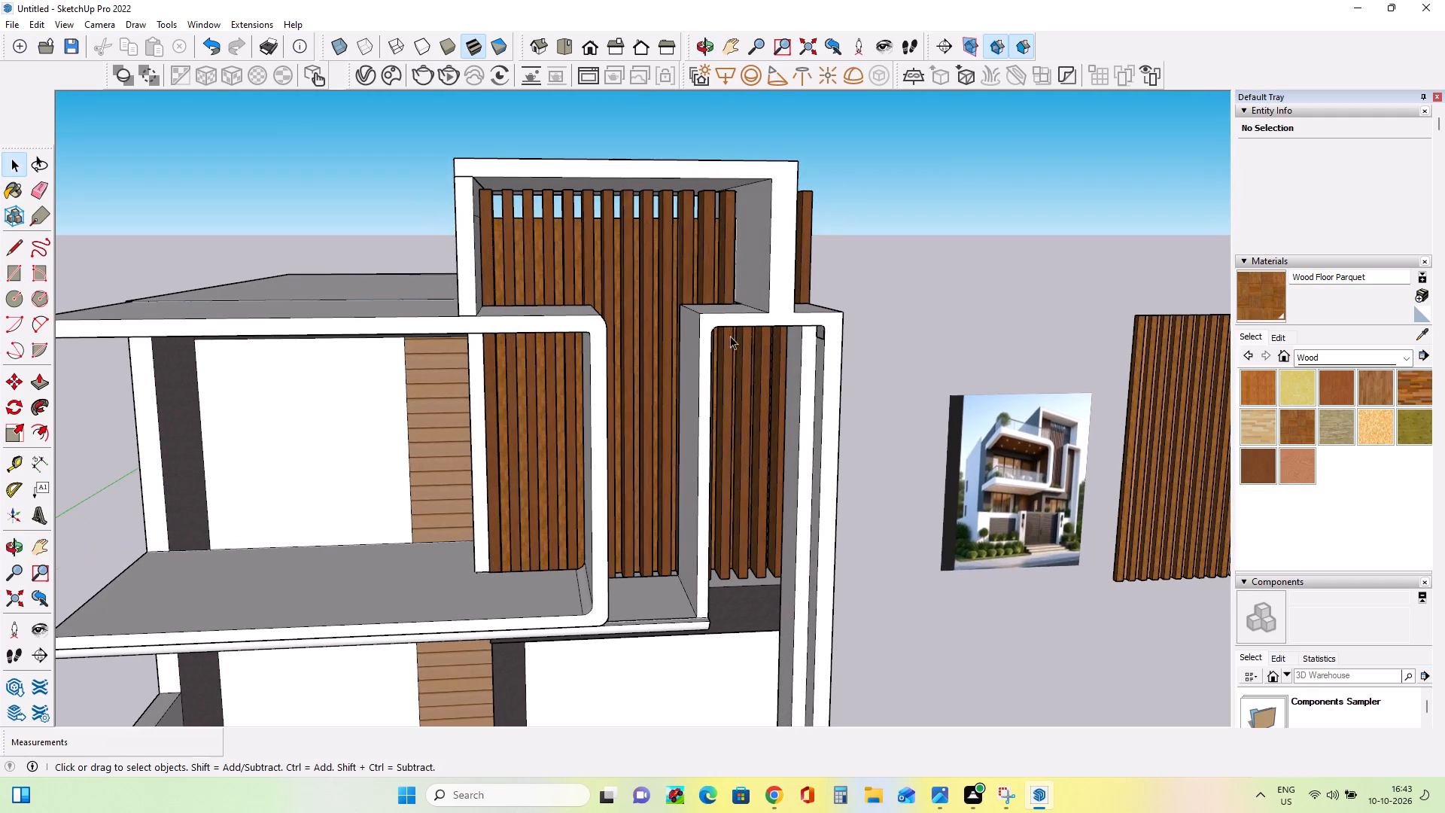
middle_click_drag(751, 337, 592, 368)
middle_click_drag(757, 321, 760, 309)
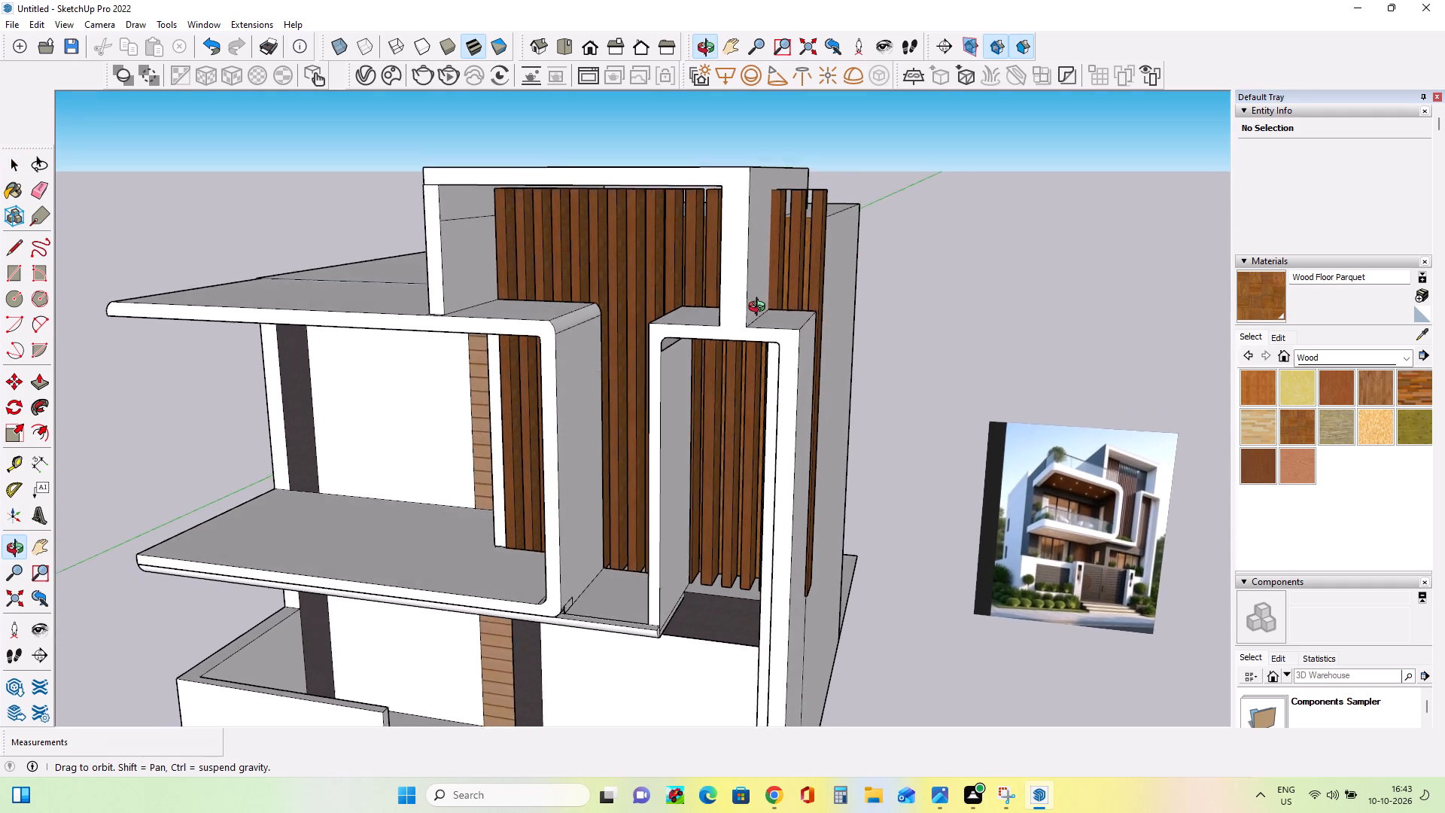
middle_click_drag(760, 309, 808, 283)
middle_click(796, 473)
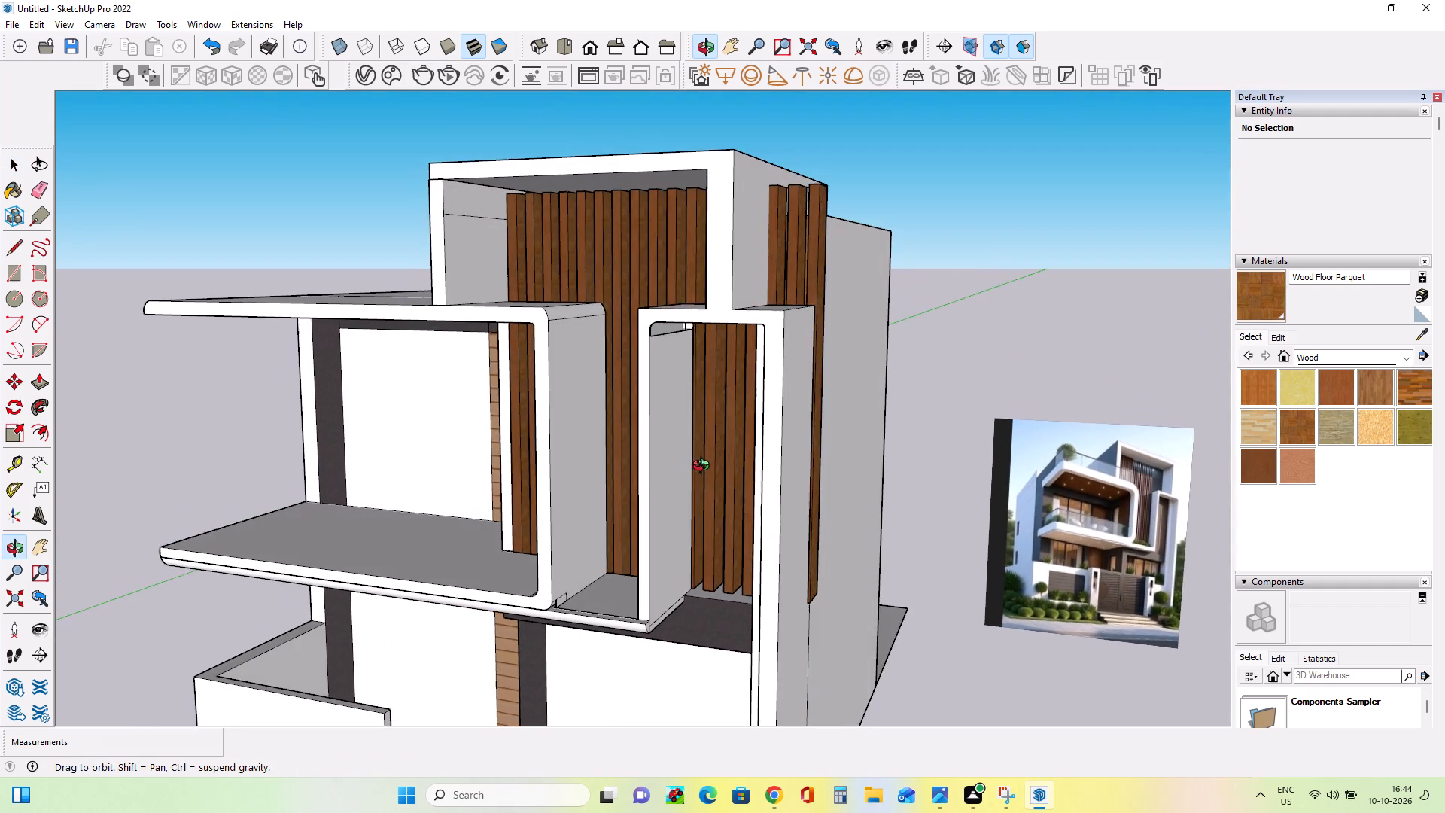
scroll(801, 470, "down", 6)
middle_click_drag(804, 469, 845, 449)
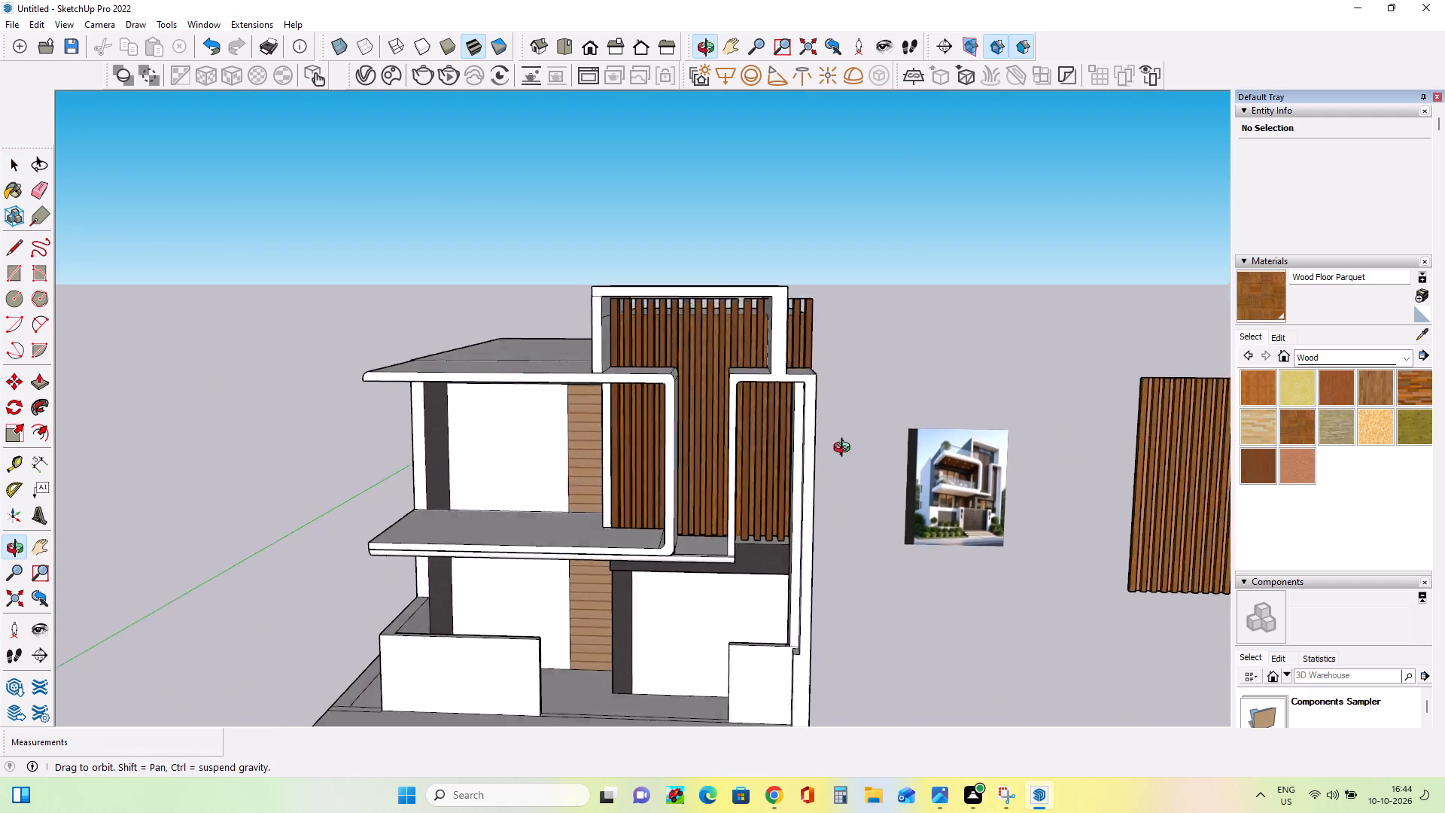
middle_click_drag(845, 449, 771, 462)
scroll(796, 318, "up", 1)
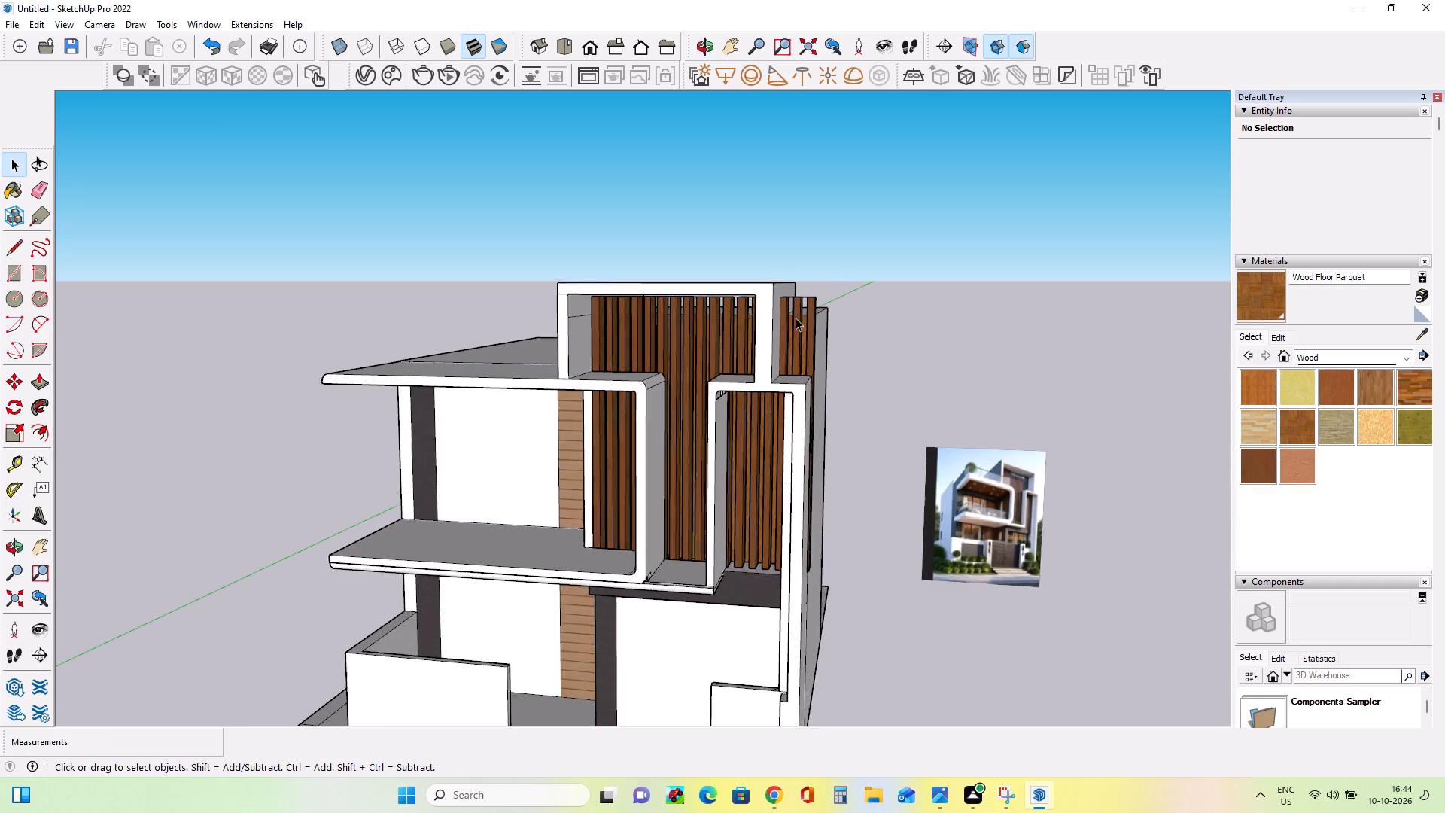
scroll(796, 318, "up", 5)
middle_click_drag(797, 394, 686, 434)
scroll(797, 394, "up", 1)
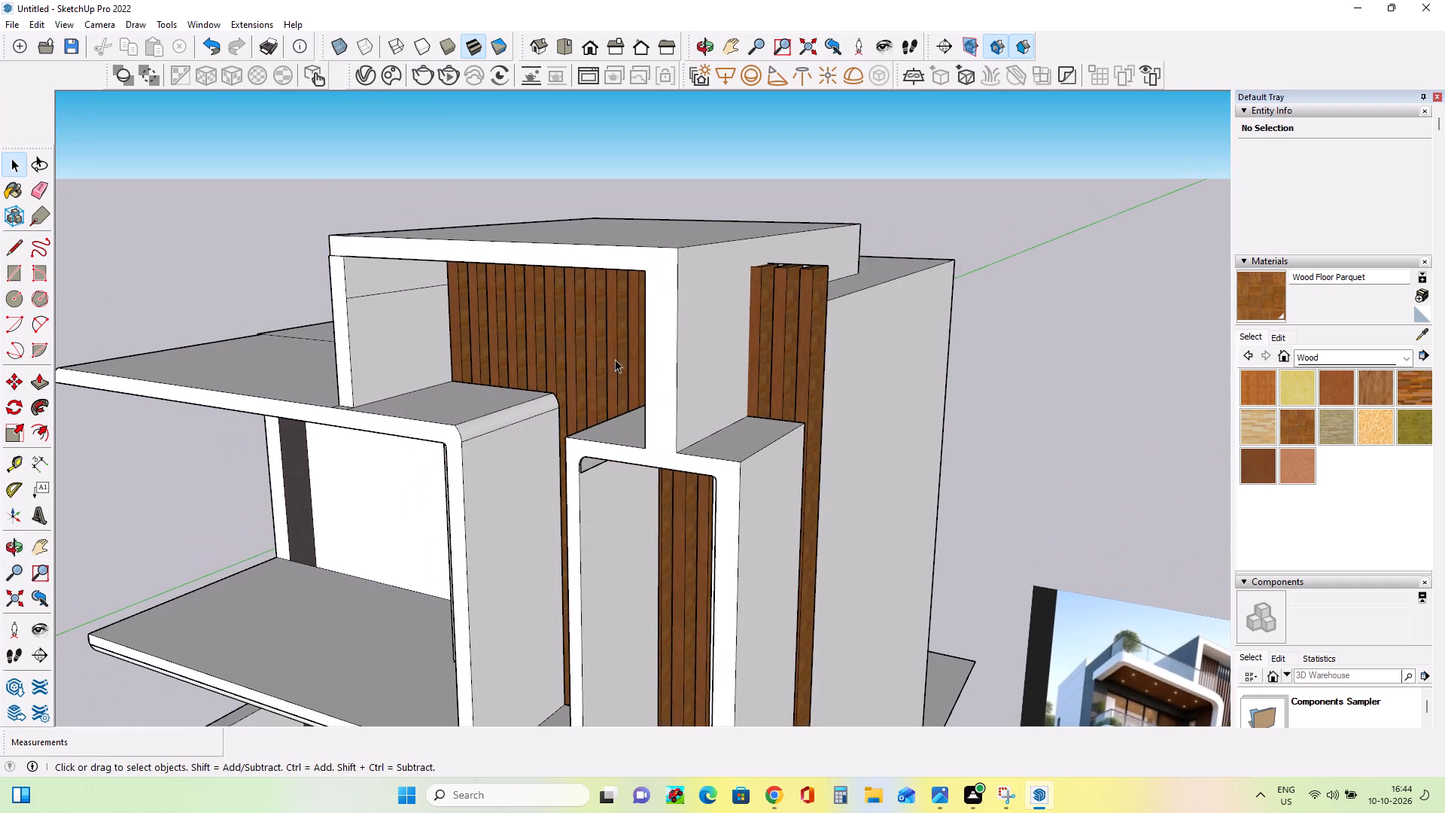
Examine the wood slats exposed beside the upper frame from the front, the side and above.
middle_click_drag(841, 400, 791, 413)
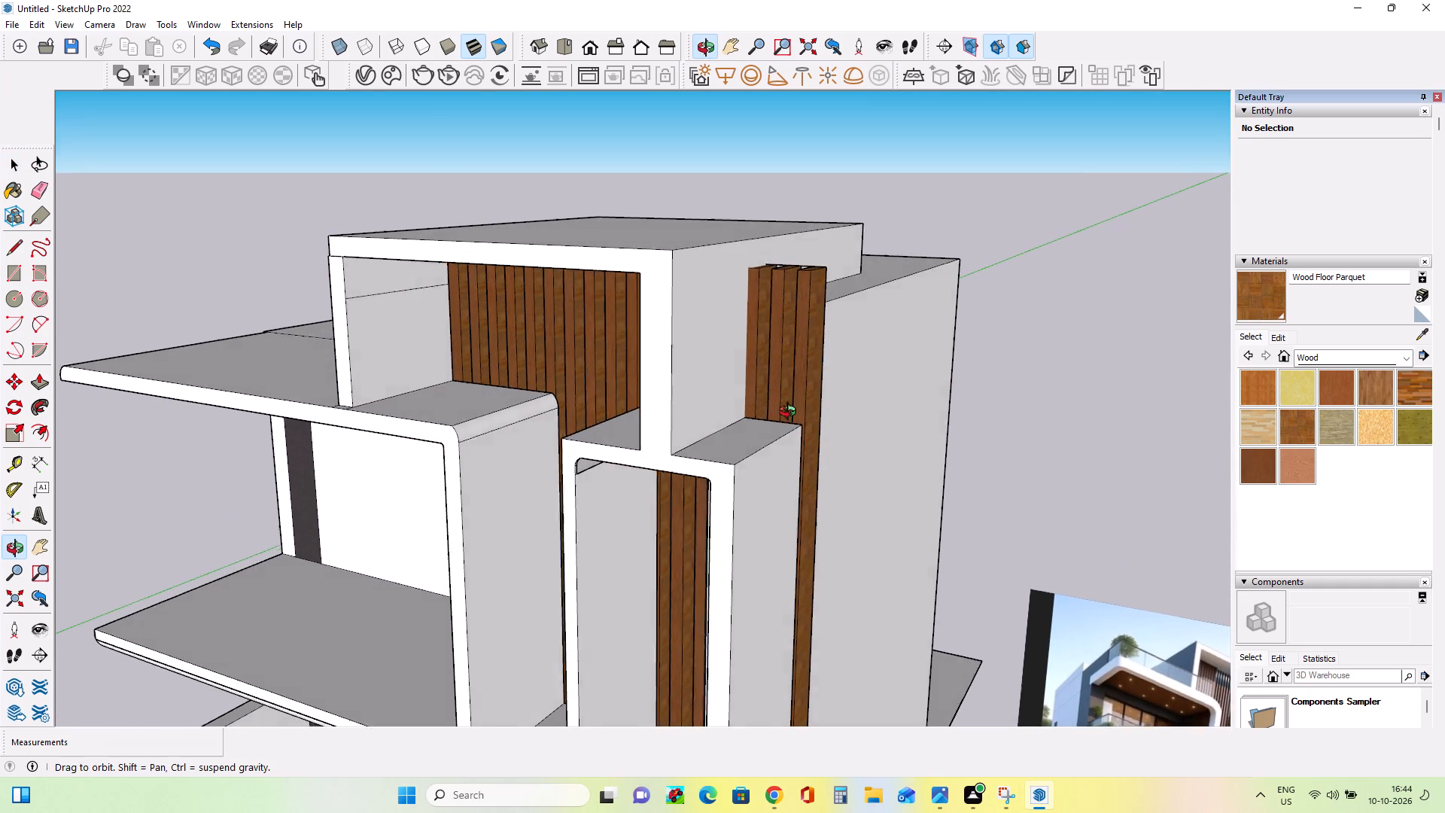
middle_click_drag(791, 413, 713, 426)
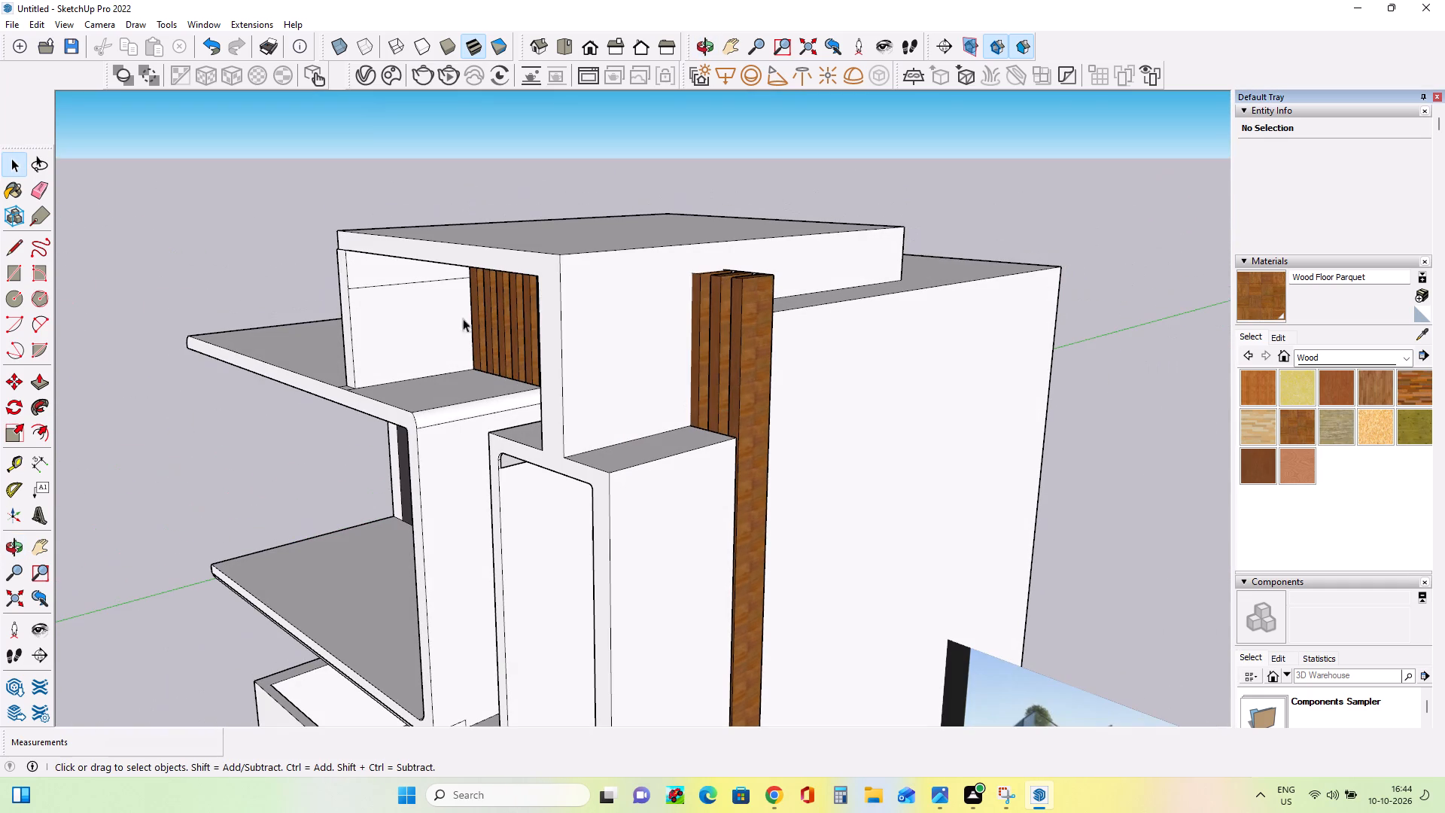
left_click(220, 193)
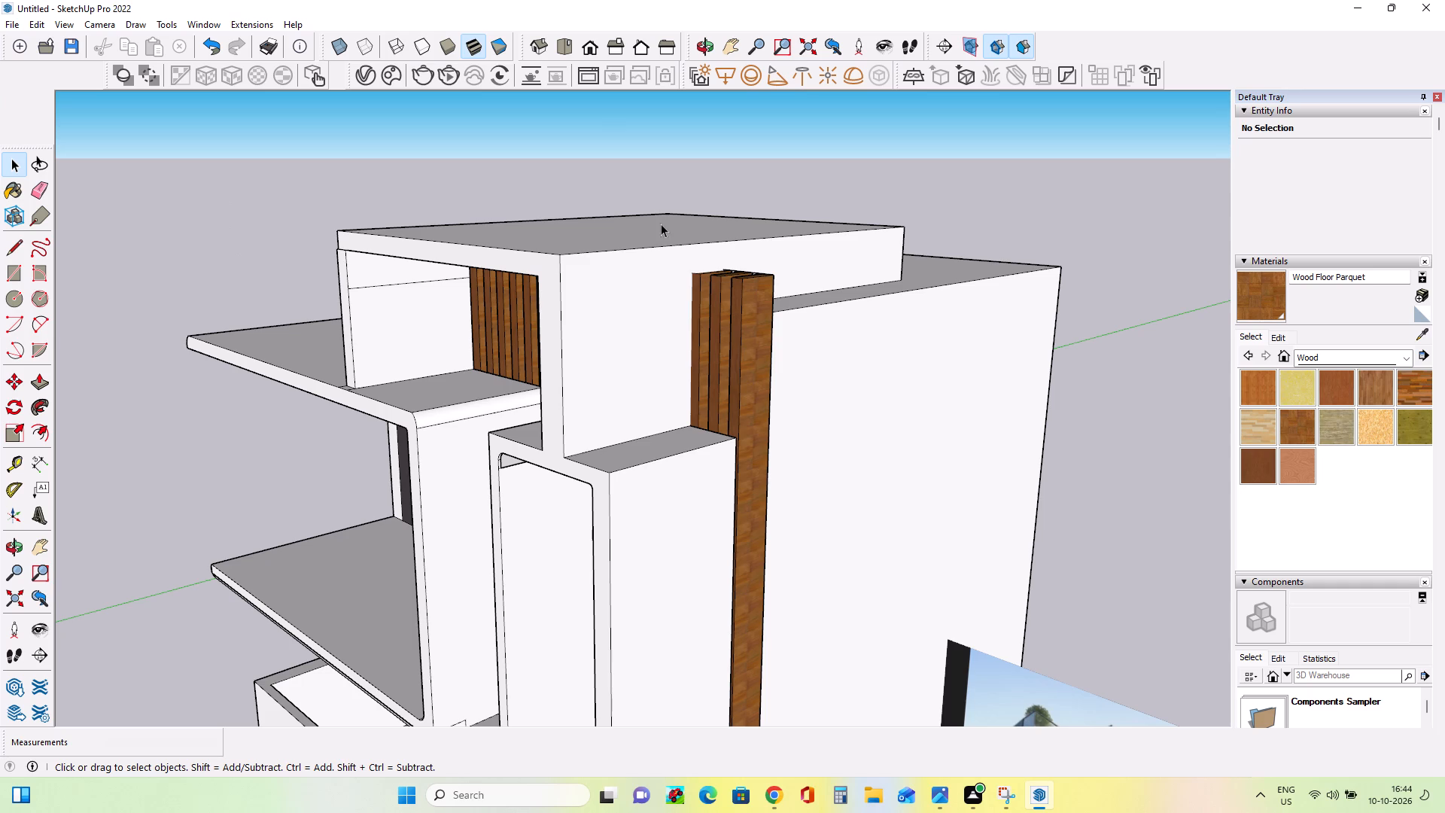
middle_click_drag(814, 273, 902, 240)
middle_click_drag(802, 368, 617, 449)
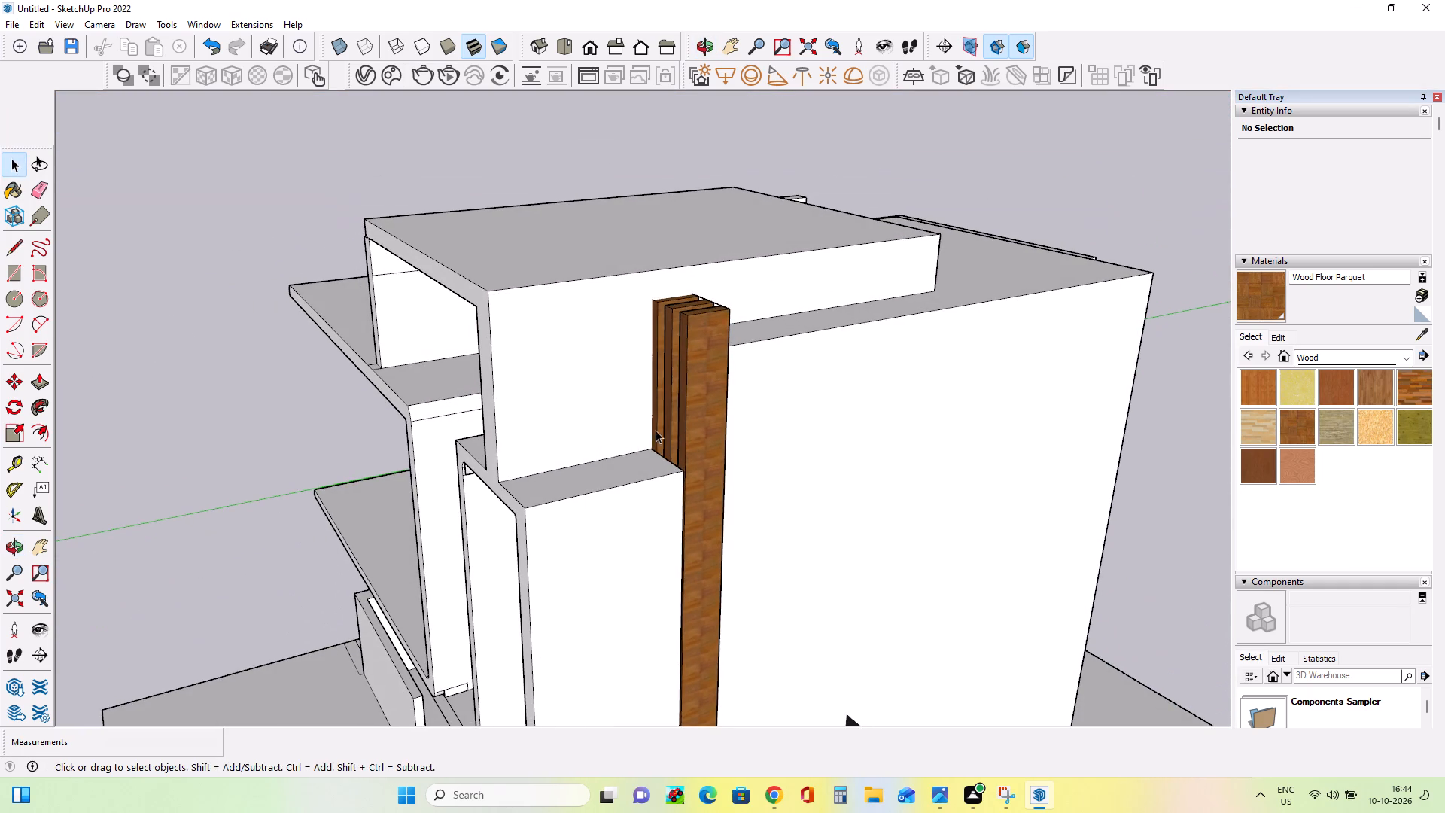
middle_click_drag(796, 411, 893, 422)
middle_click_drag(744, 386, 820, 397)
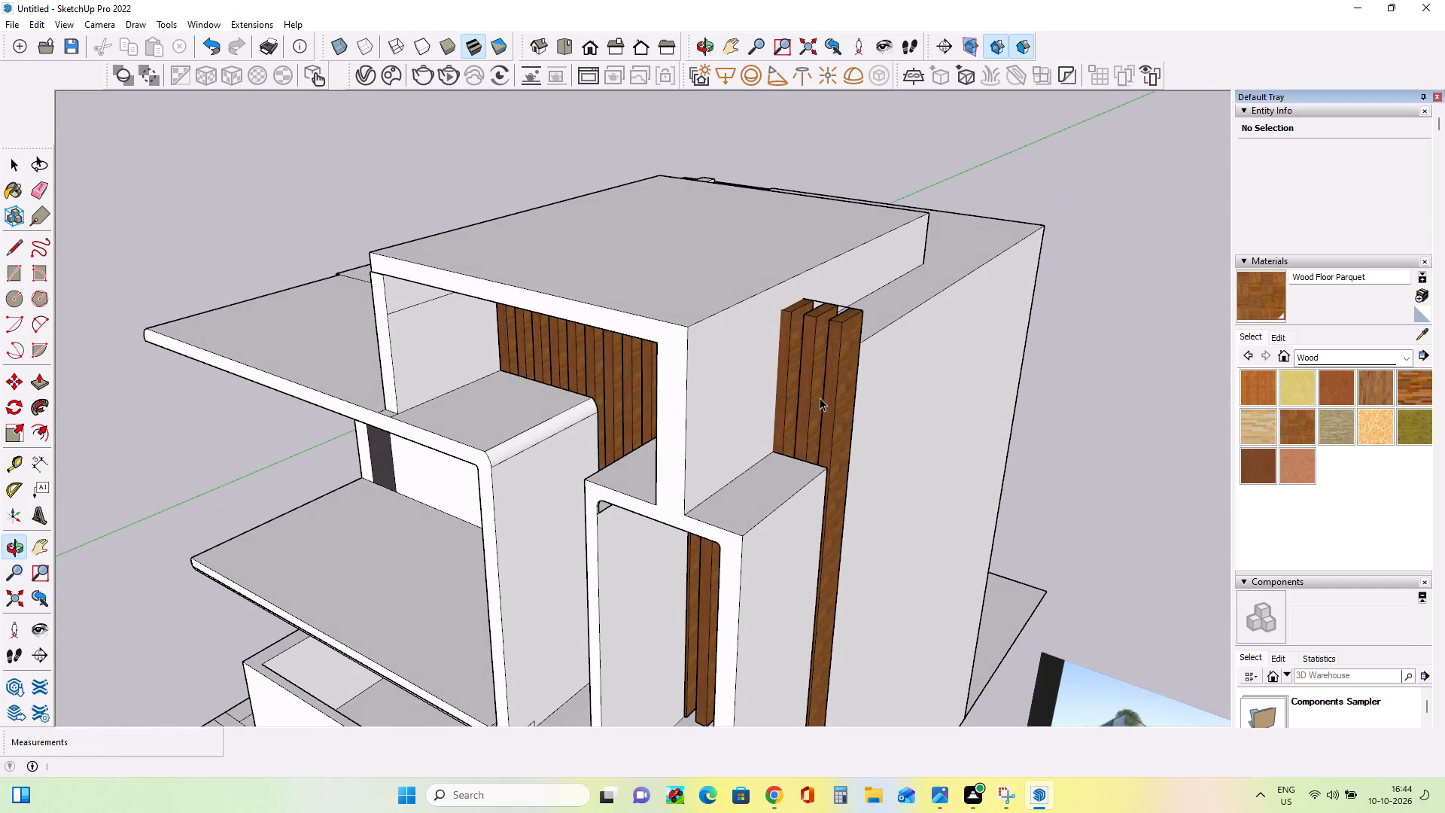
middle_click_drag(912, 412, 1020, 410)
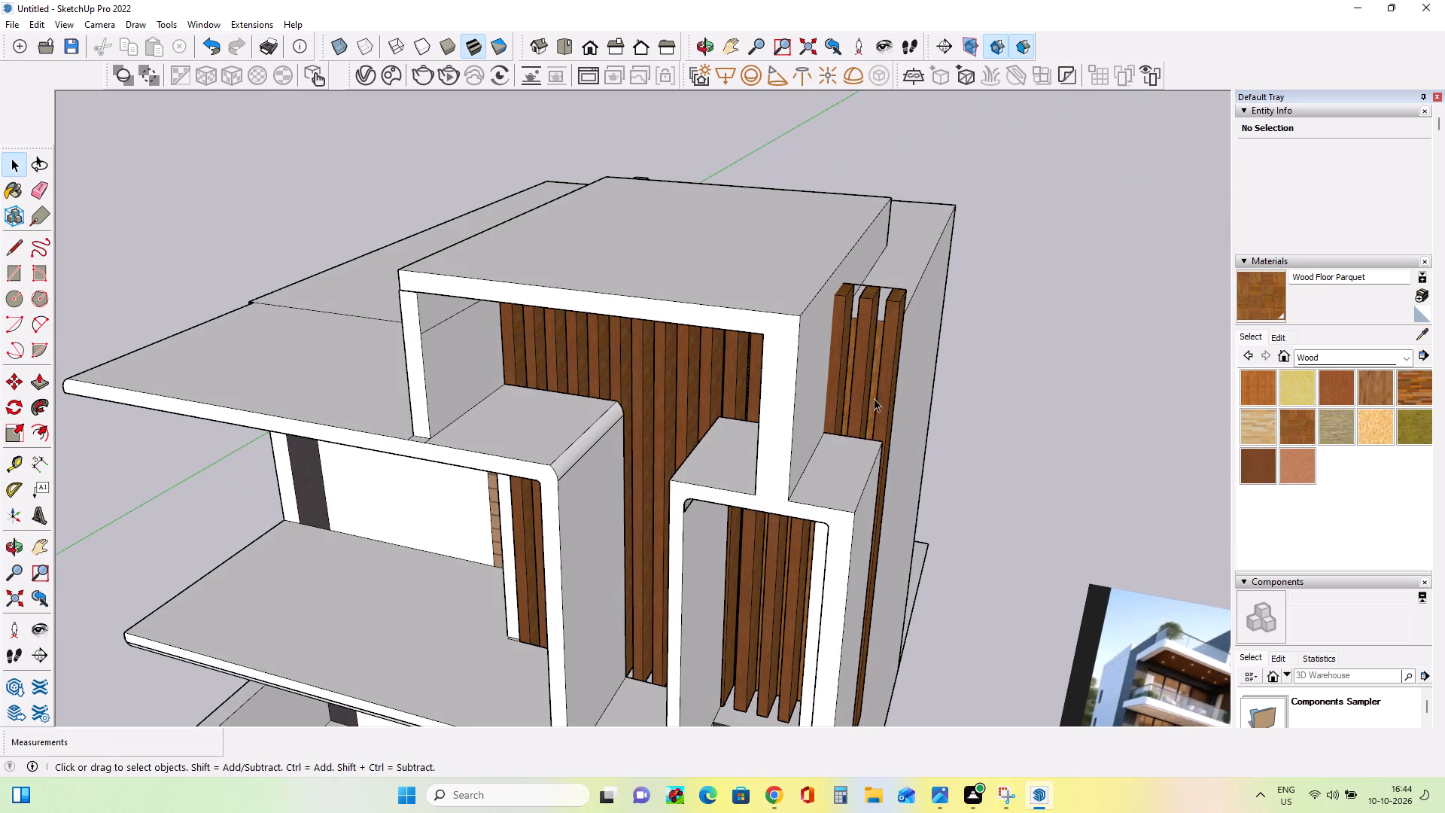
Draw a line about 2' 3 1/2" across the three exposed slats at the lower frame's roof, continuing across the outermost slat's side.
left_click(13, 244)
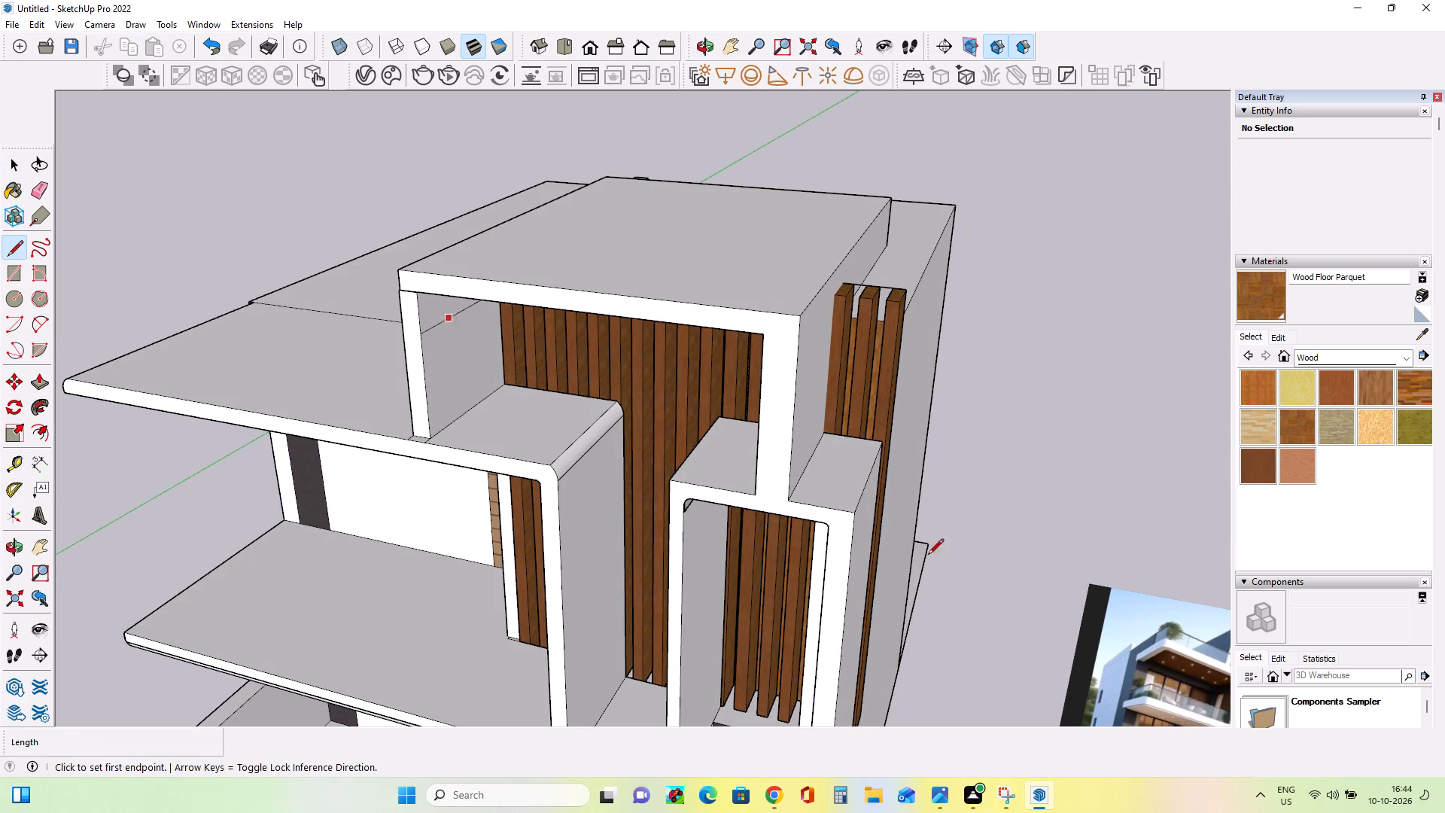
left_click(827, 434)
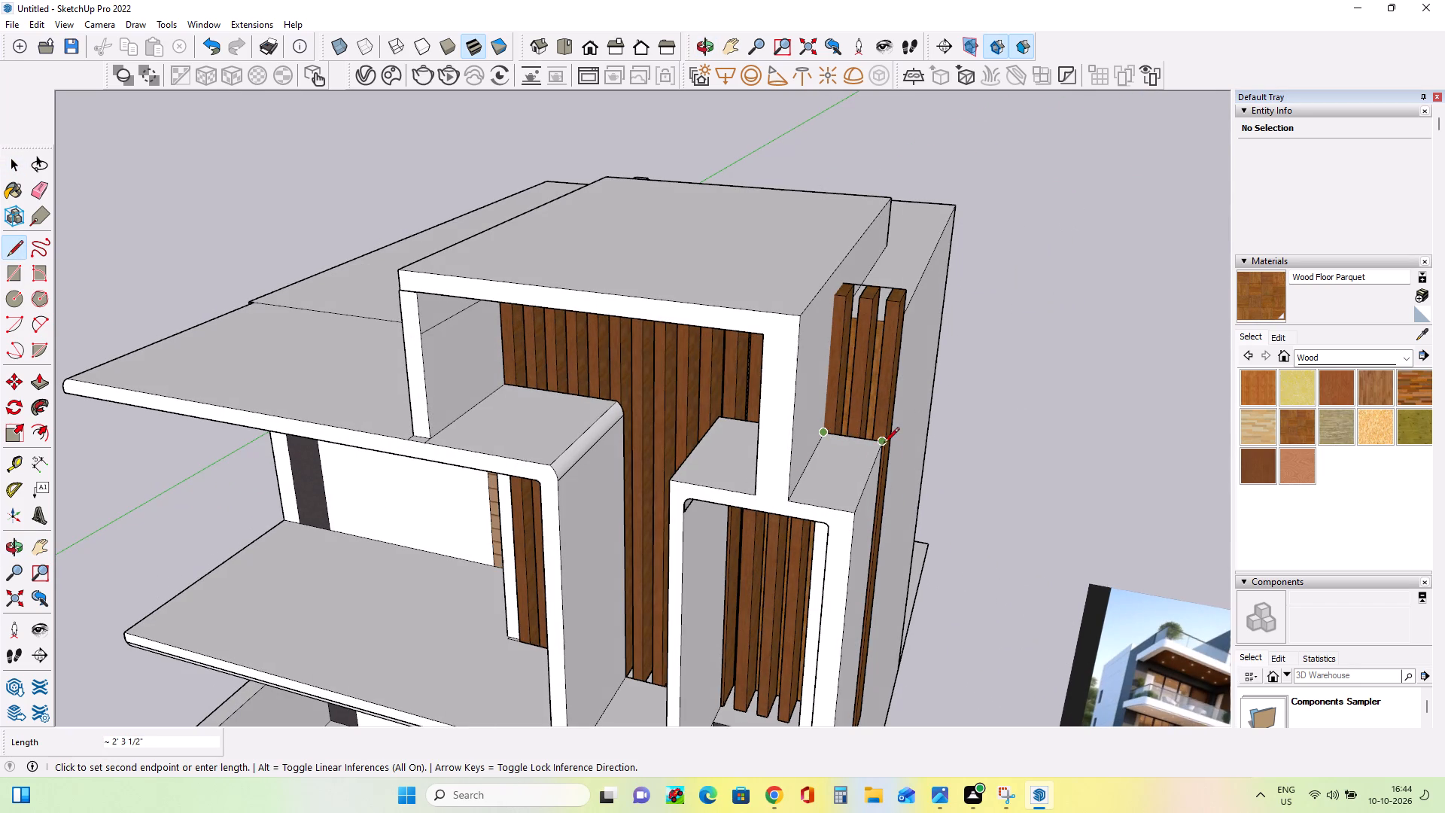
left_click(888, 444)
middle_click_drag(975, 437, 774, 458)
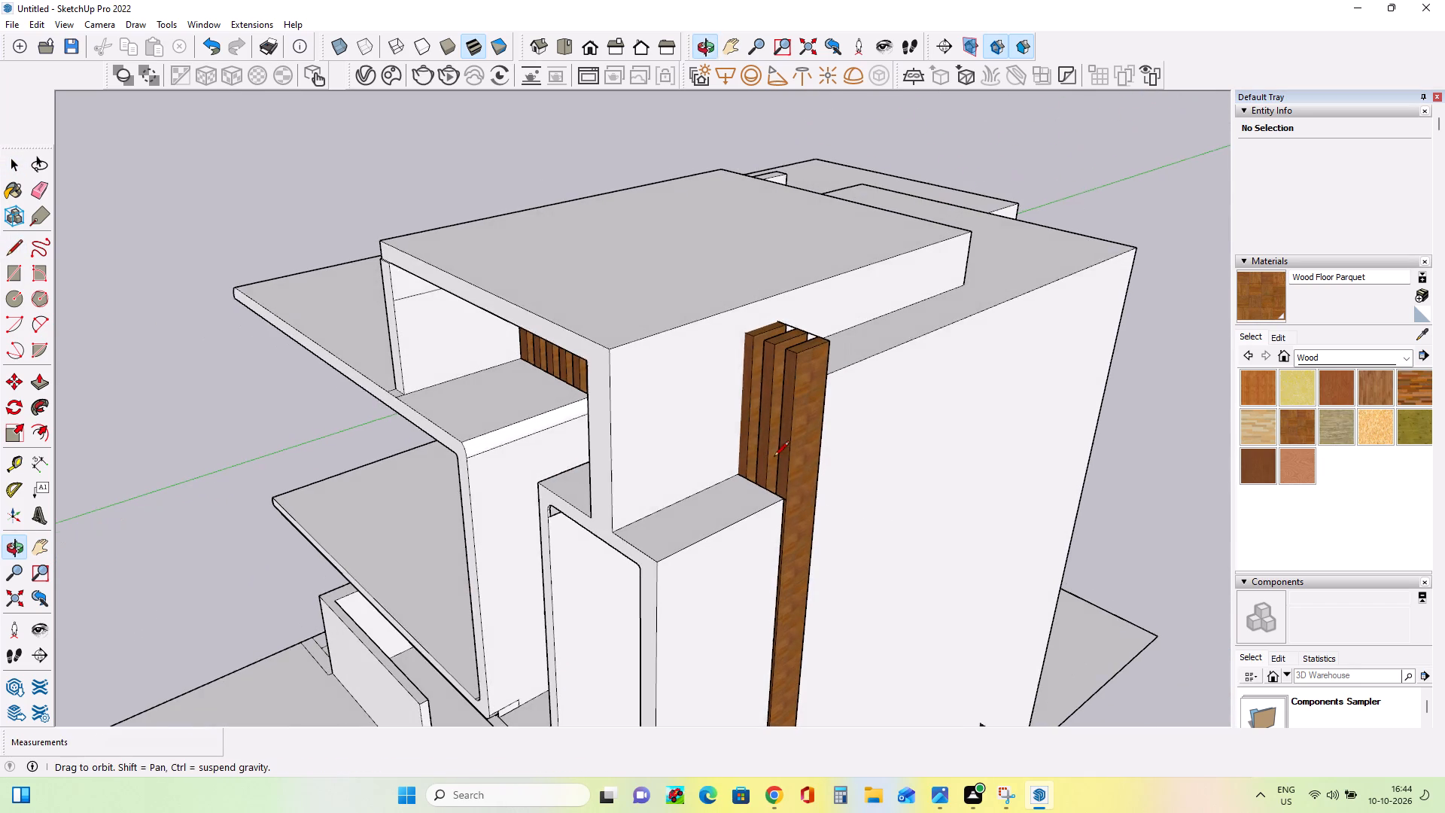
left_click(818, 491)
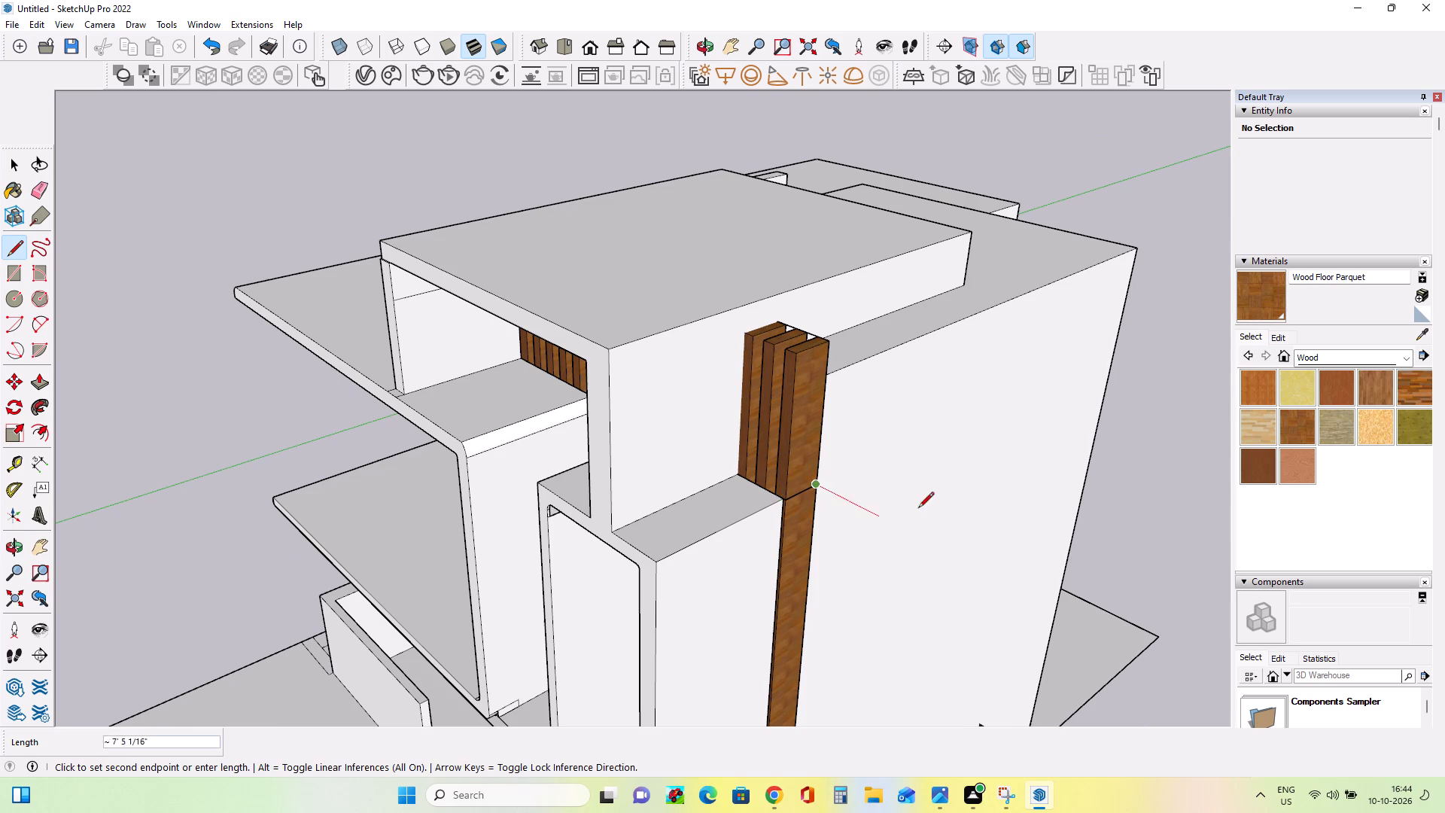
middle_click_drag(922, 509, 1112, 483)
middle_click(1104, 476)
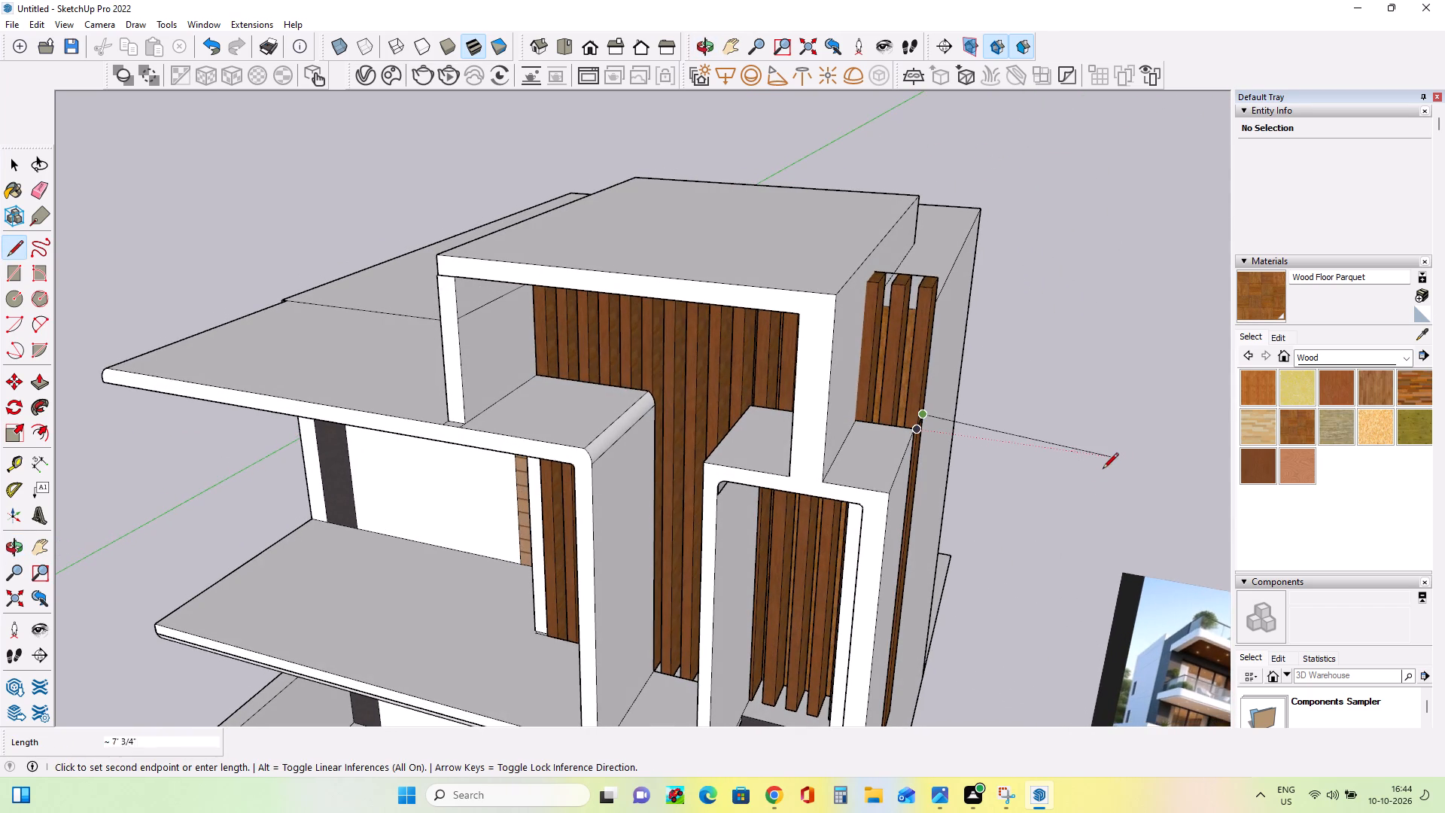
key("Escape")
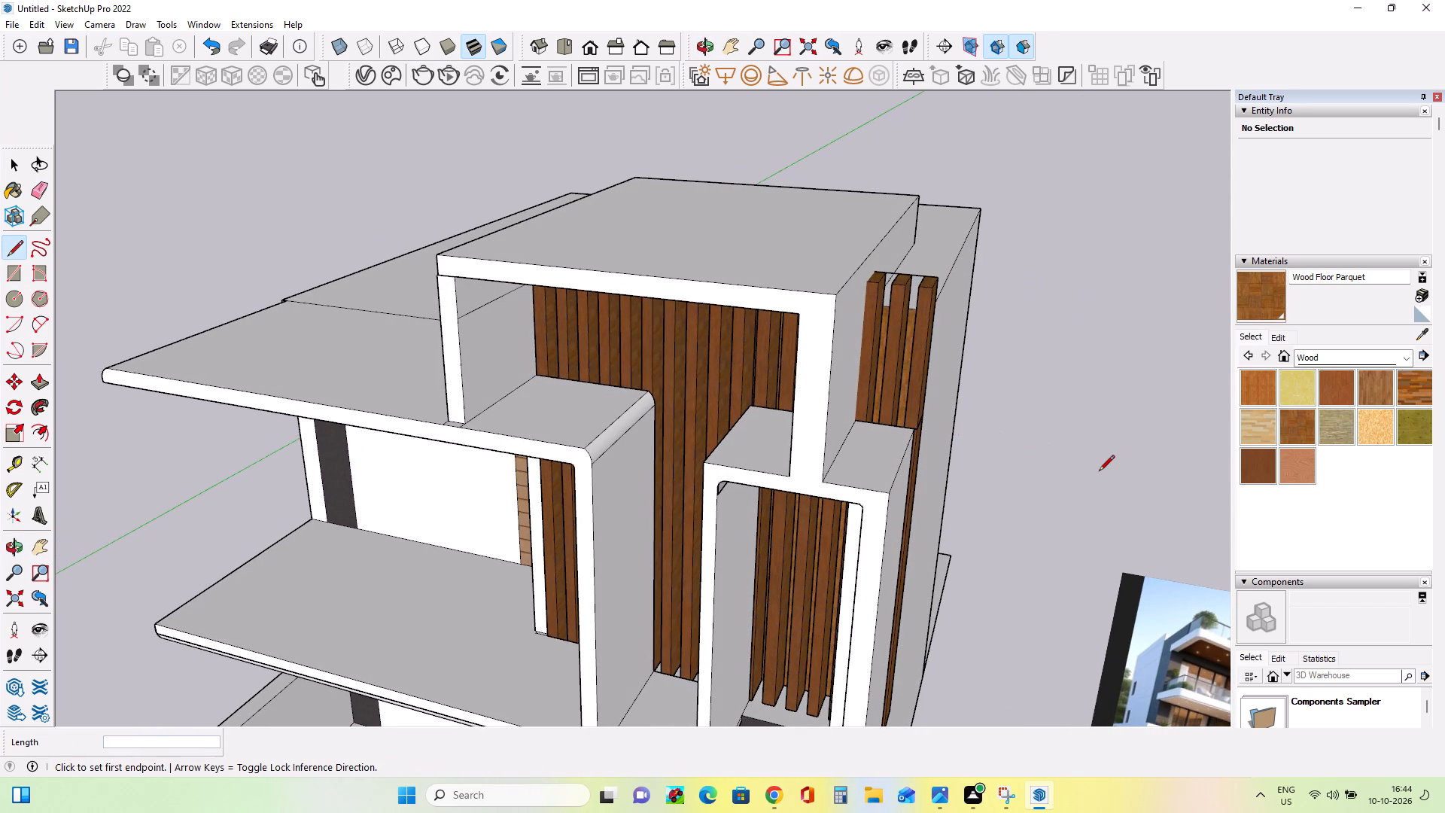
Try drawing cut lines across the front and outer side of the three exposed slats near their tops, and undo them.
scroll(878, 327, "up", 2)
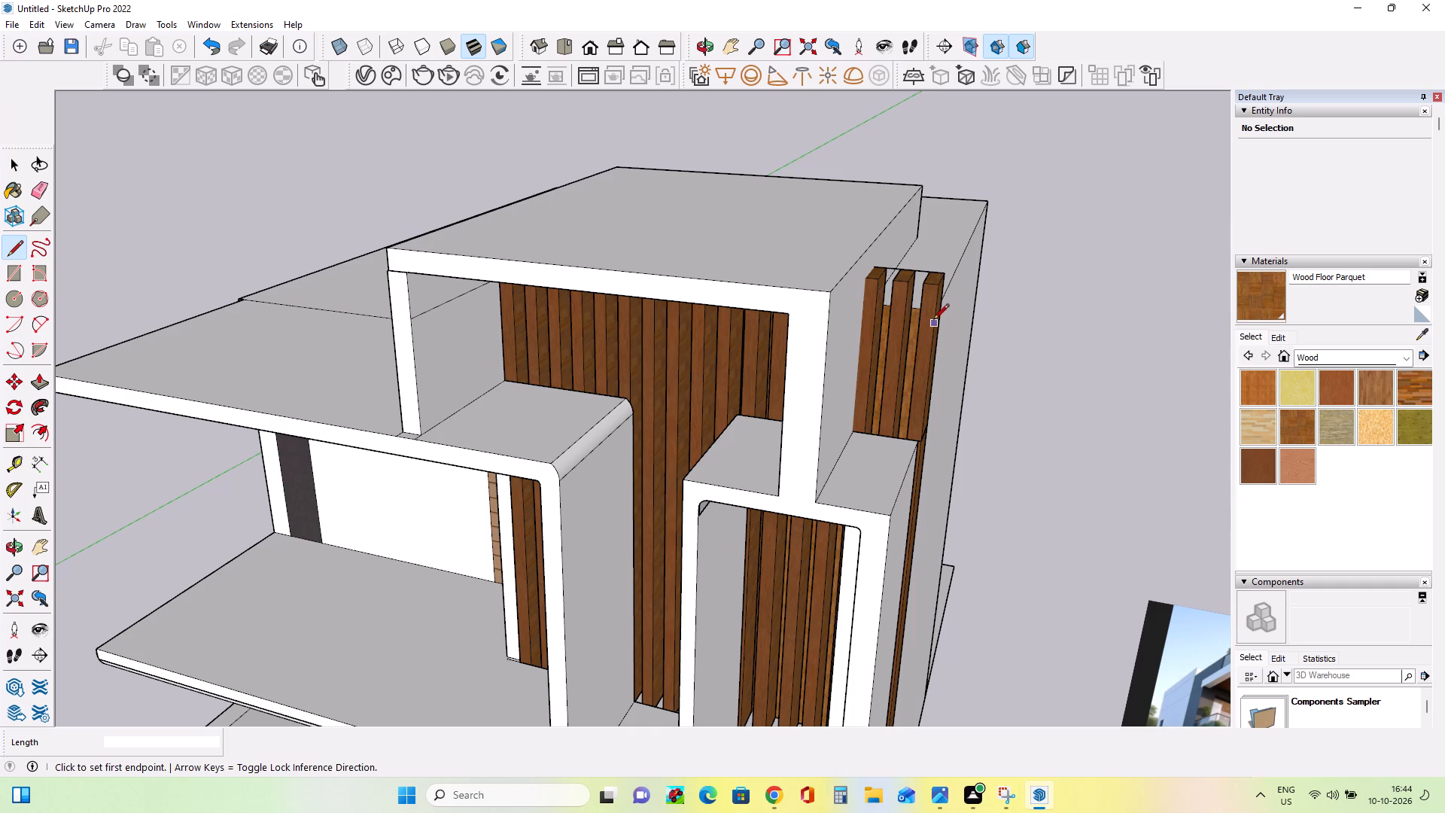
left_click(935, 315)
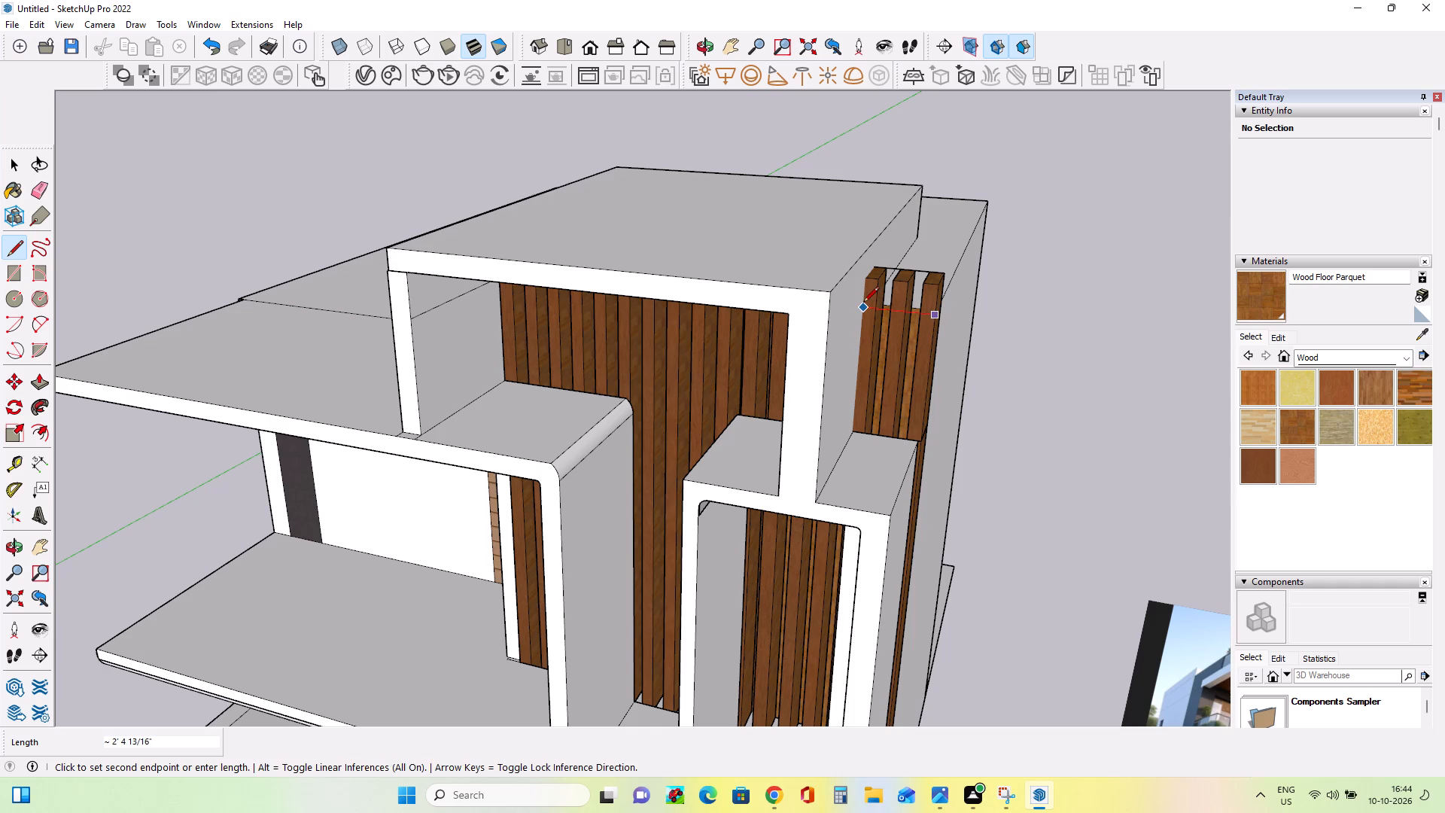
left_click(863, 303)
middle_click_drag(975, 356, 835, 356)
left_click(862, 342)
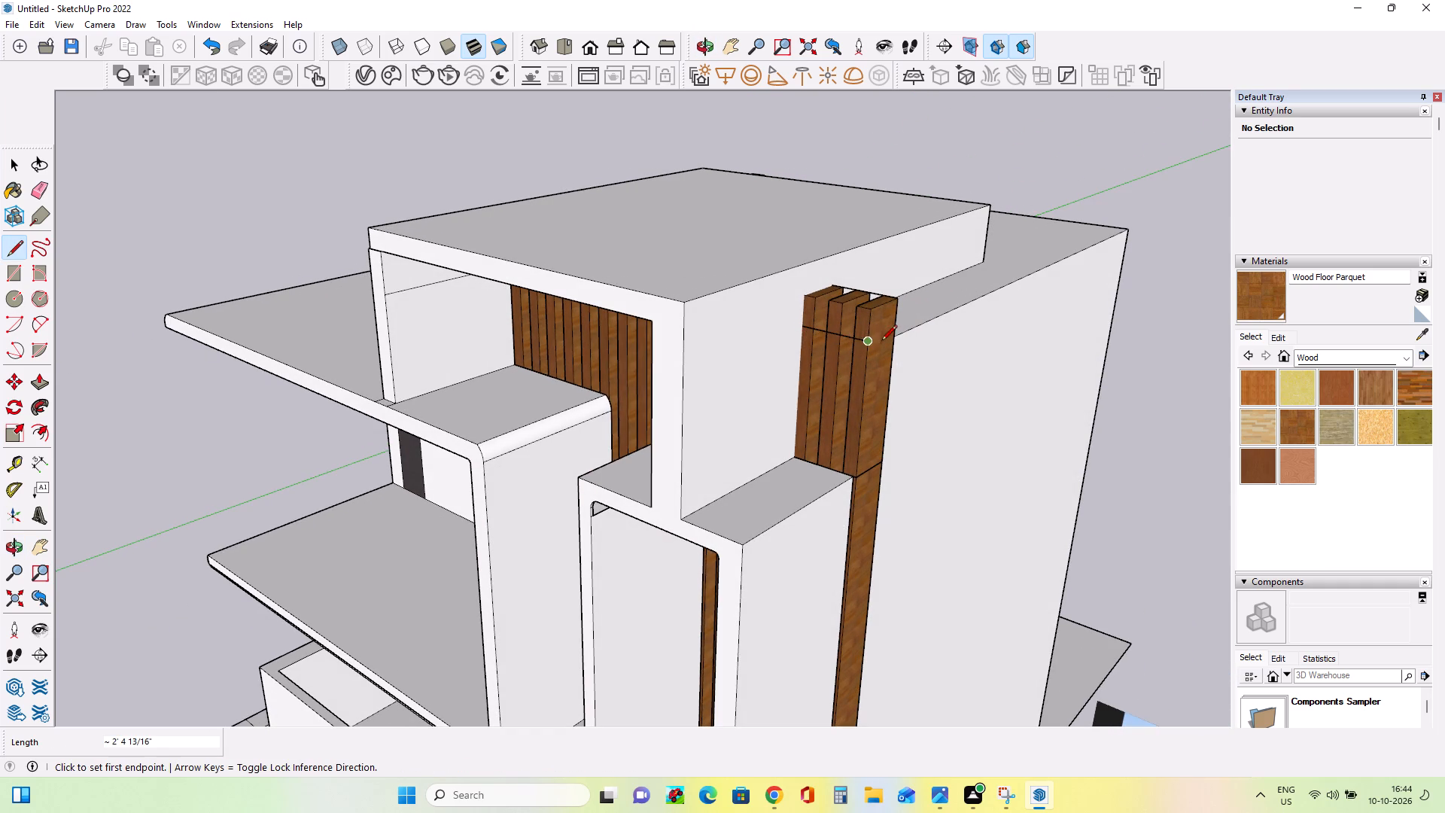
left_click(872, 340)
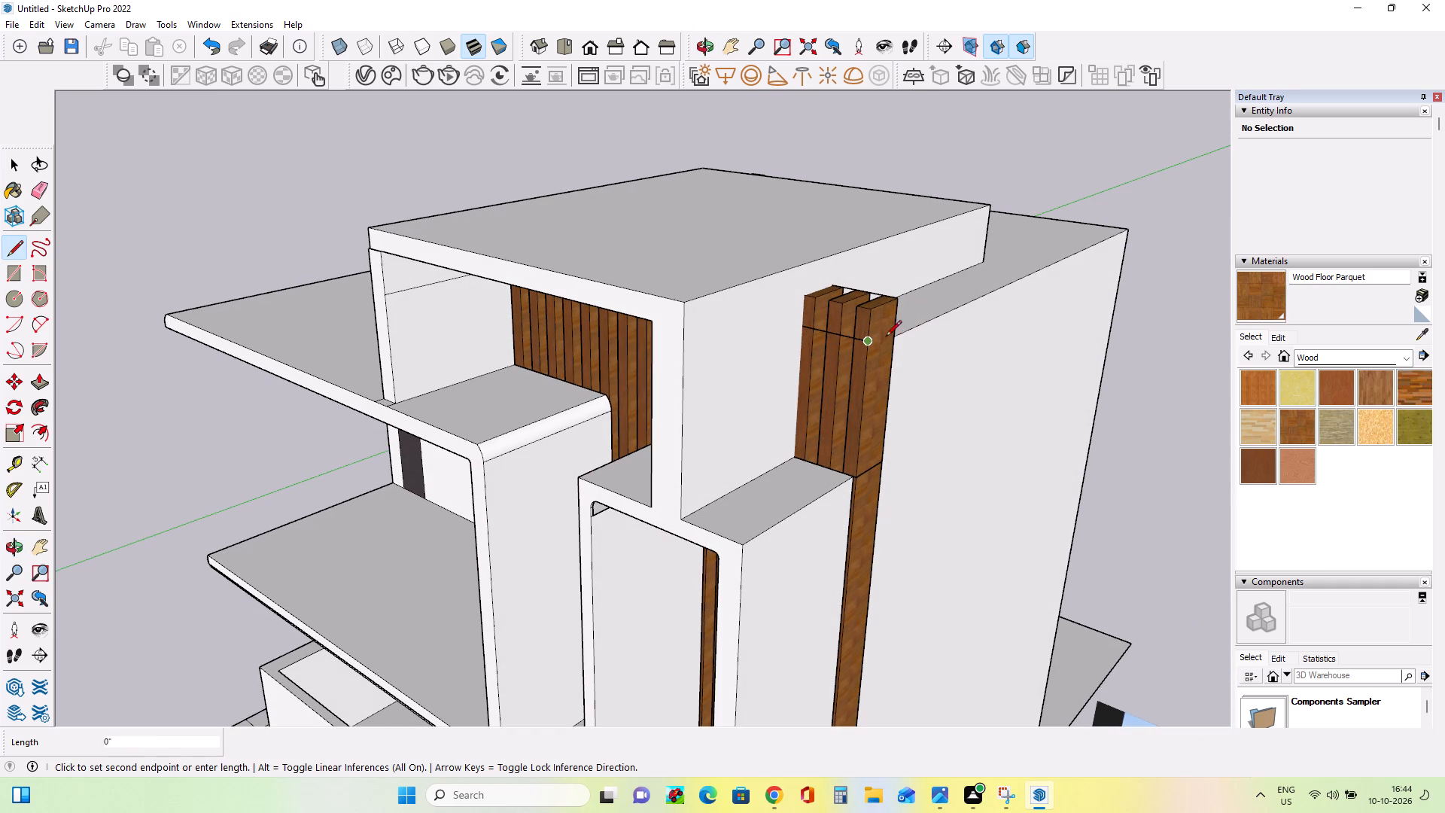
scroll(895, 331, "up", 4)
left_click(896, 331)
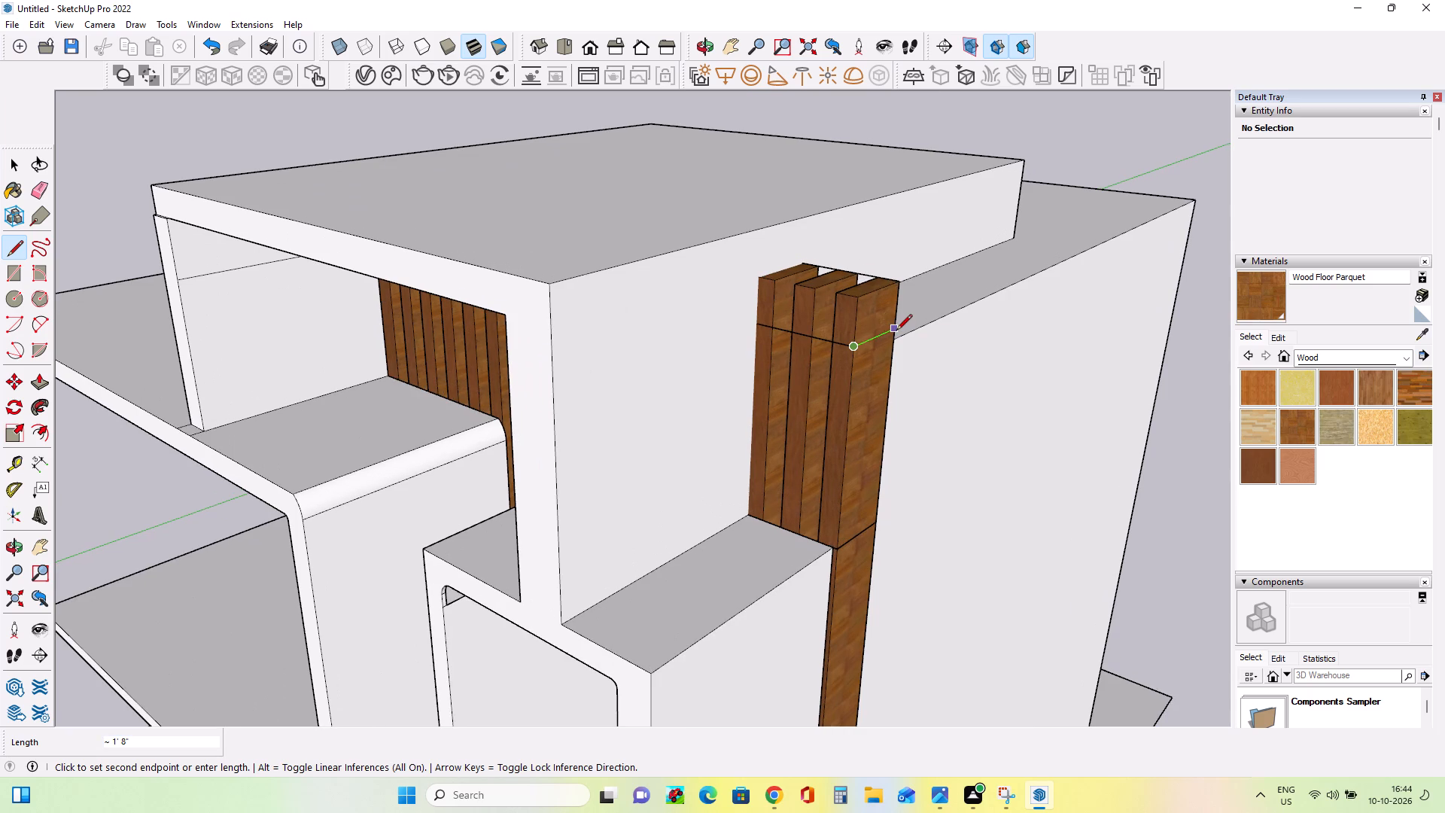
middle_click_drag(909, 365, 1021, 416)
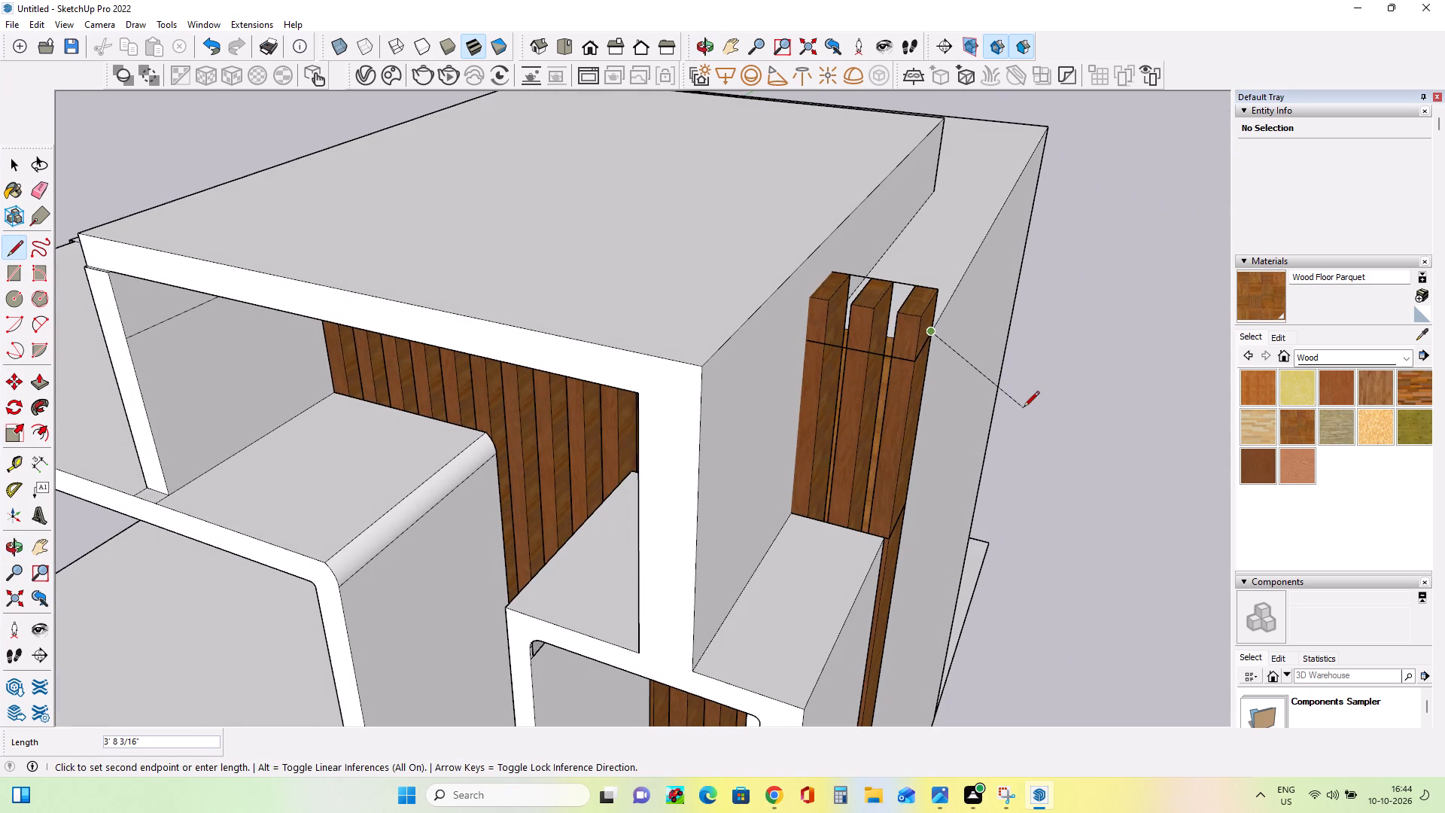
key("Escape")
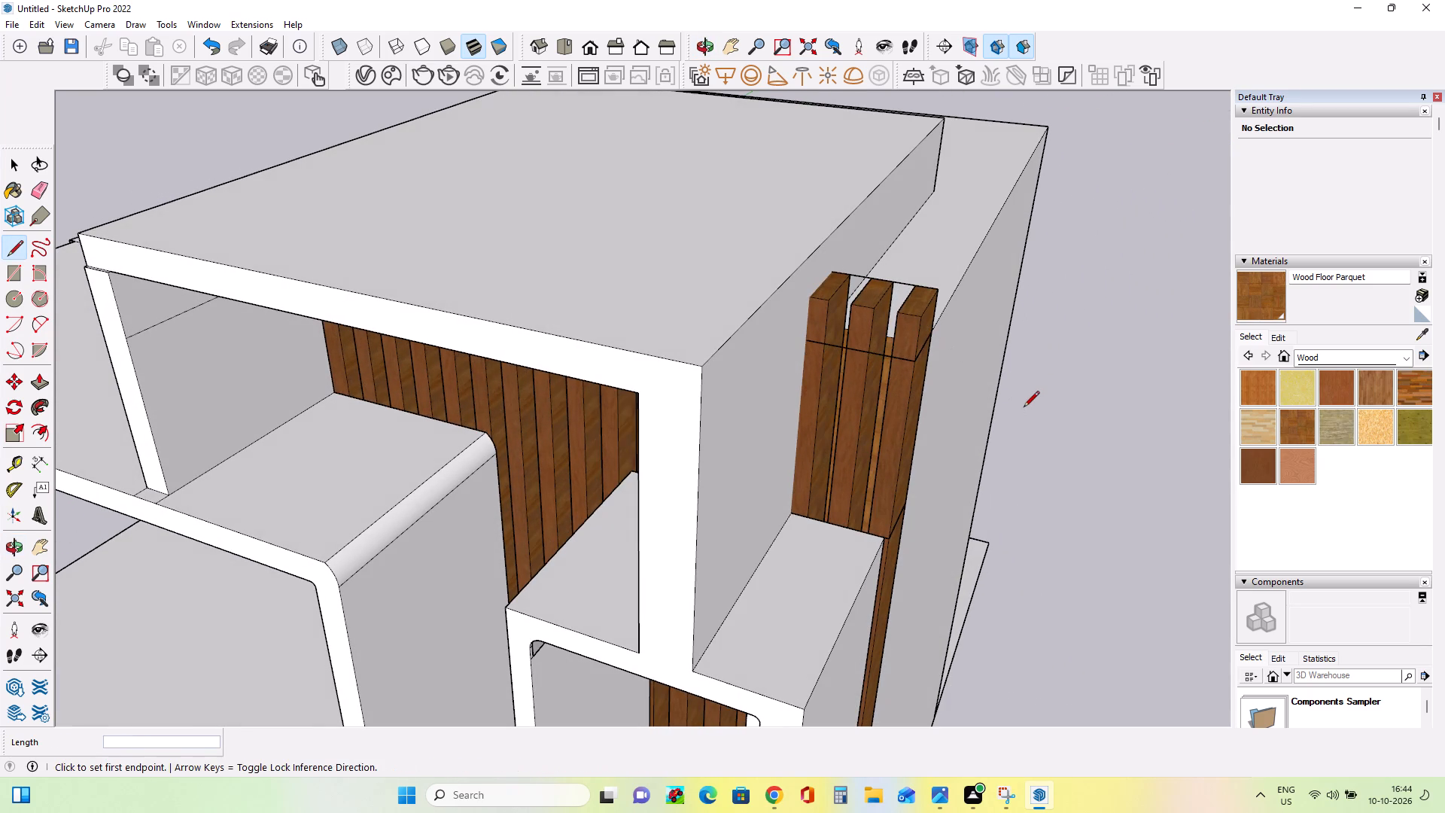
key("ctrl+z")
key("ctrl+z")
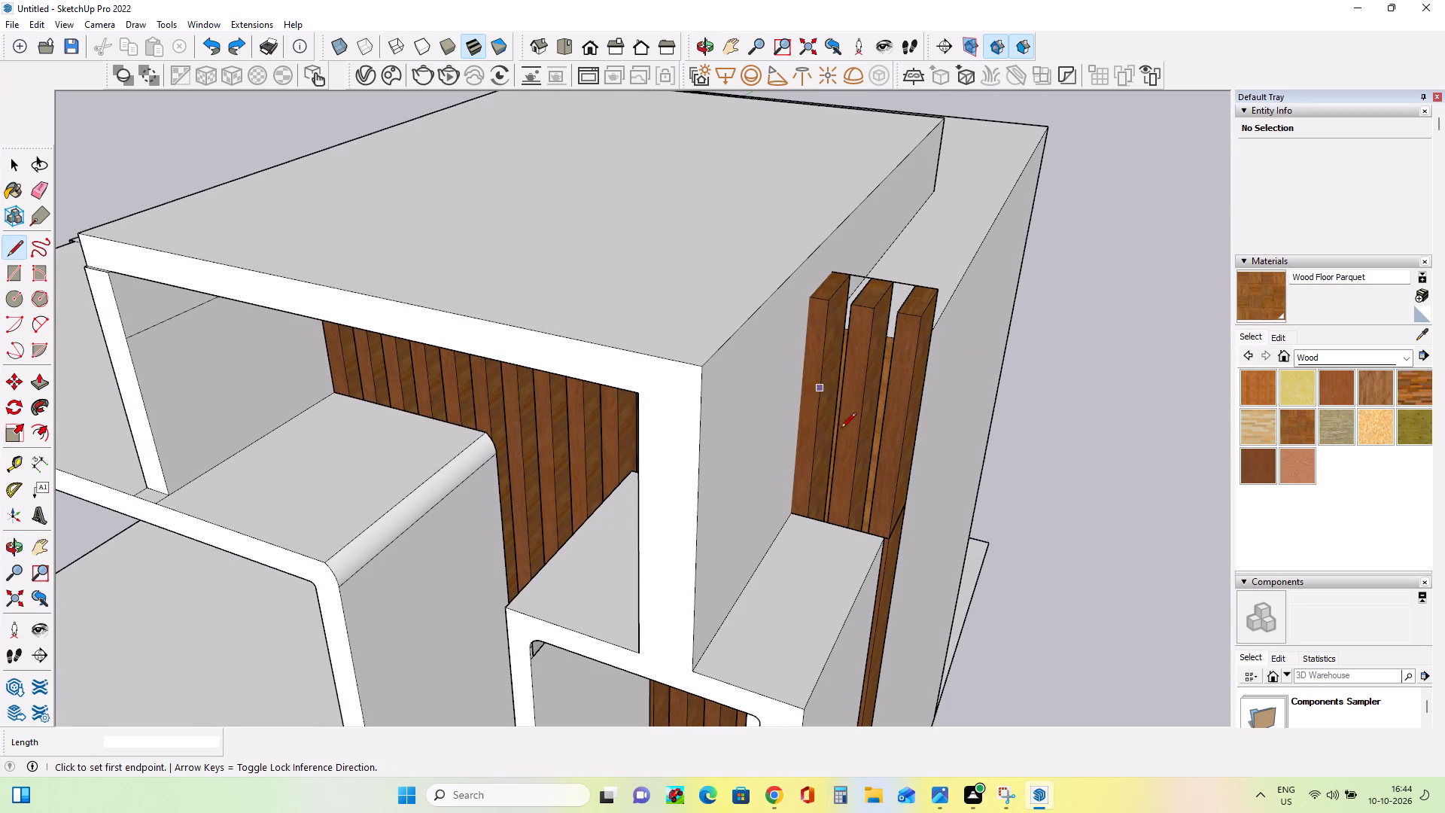
Open the outer slat group and push the tops of its three exposed slats down about 1' 4" to a common level.
left_click(6, 168)
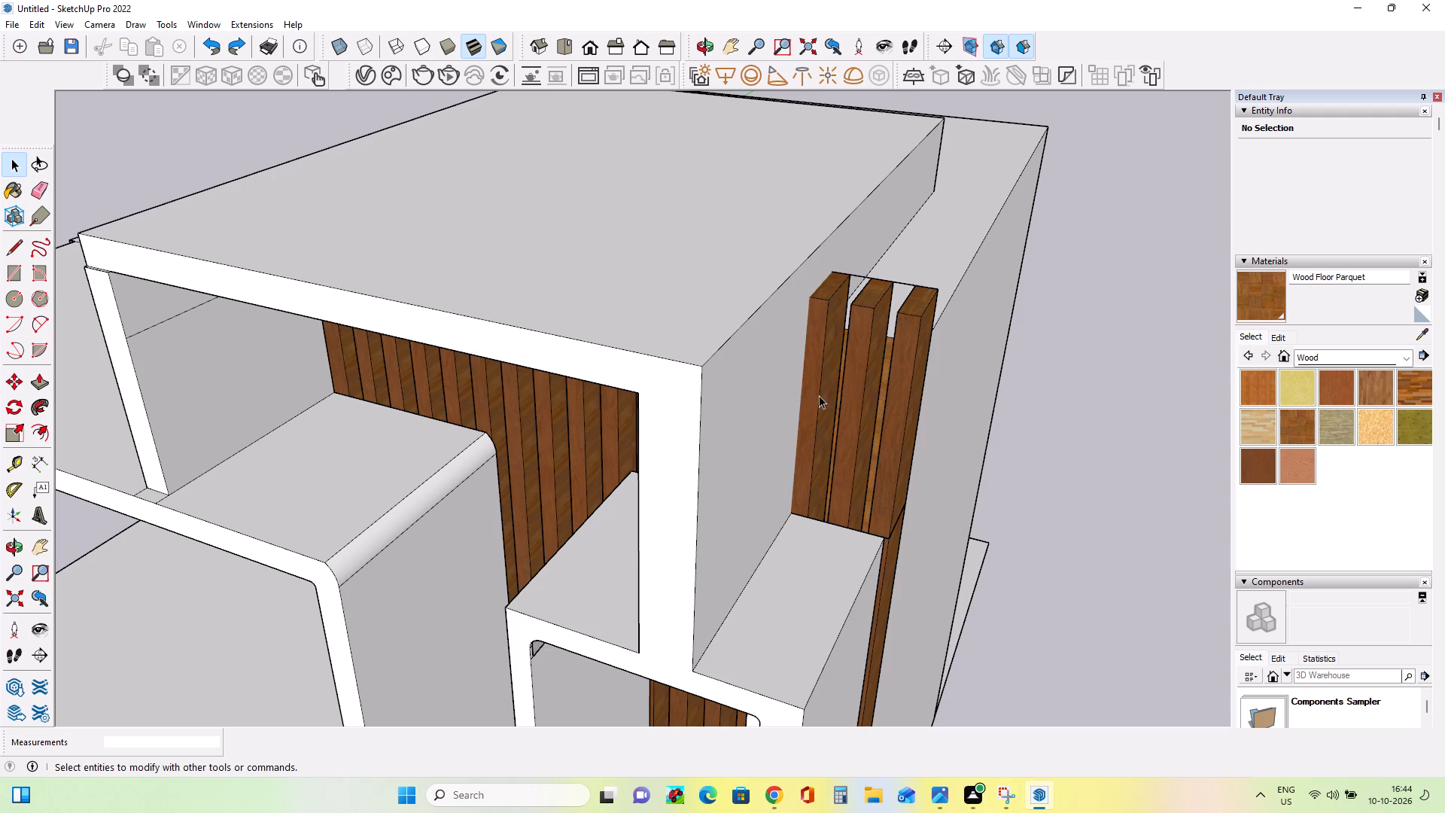
left_click(819, 395)
right_click(817, 385)
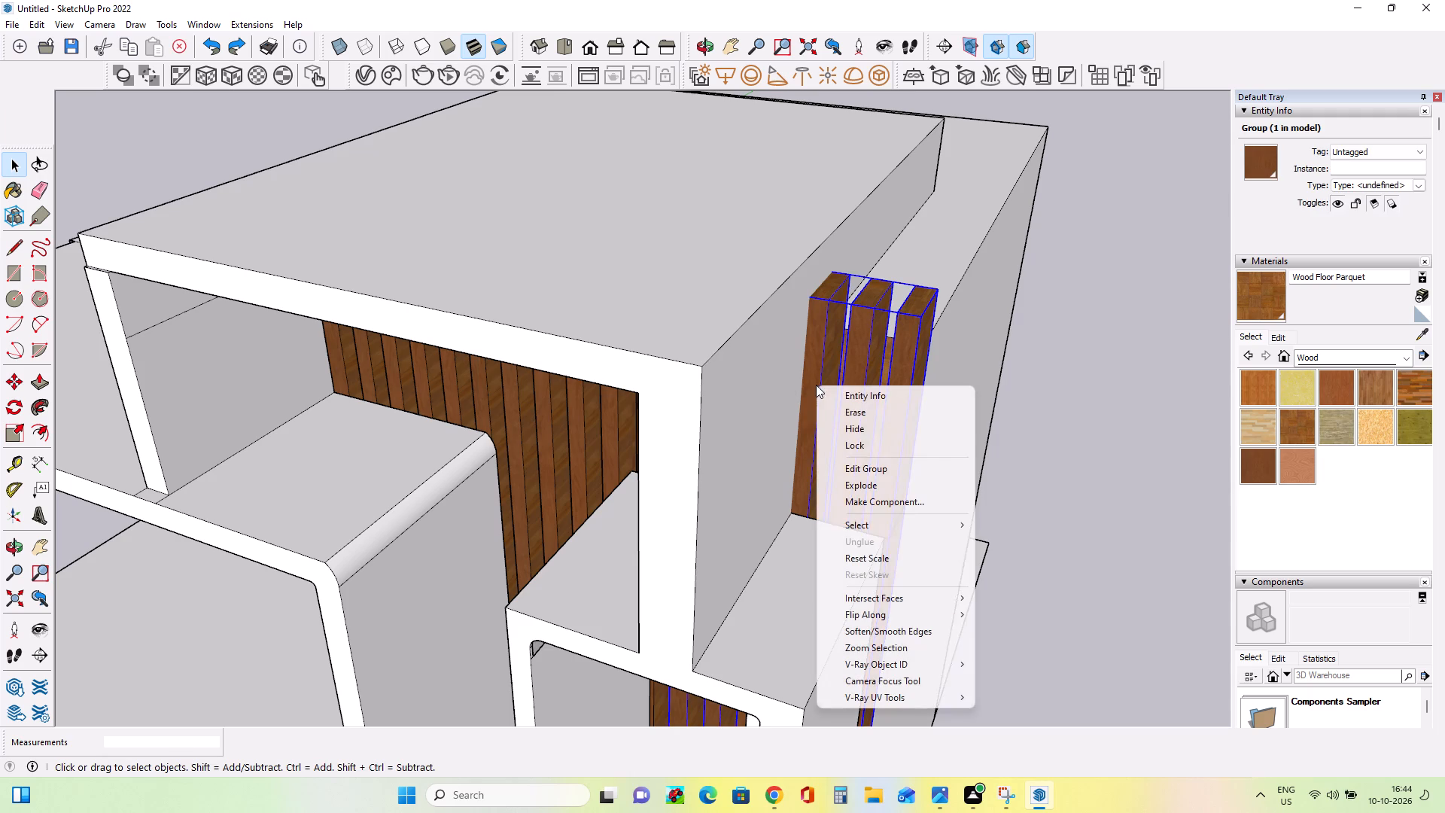
left_click(874, 474)
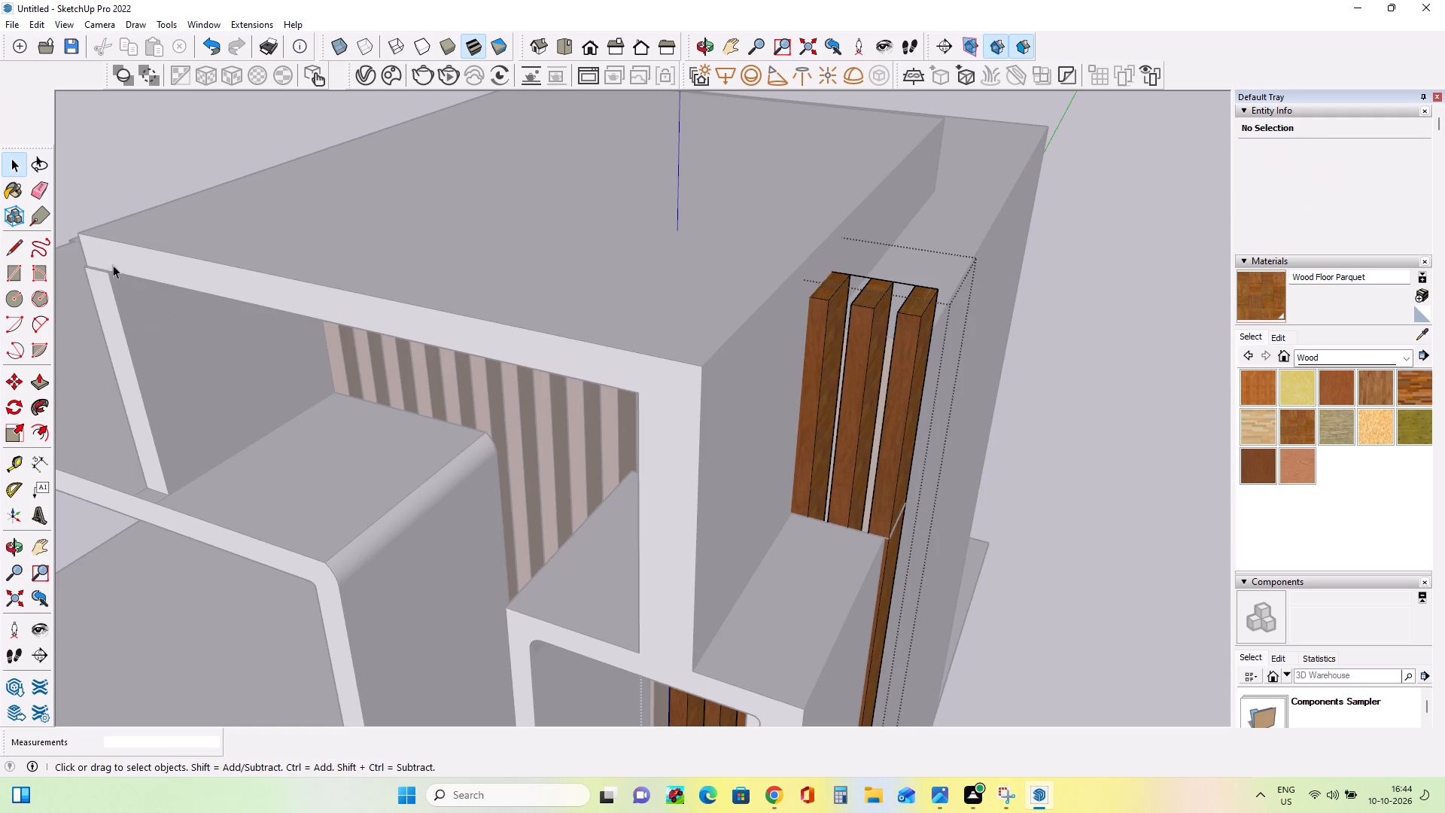
left_click(38, 385)
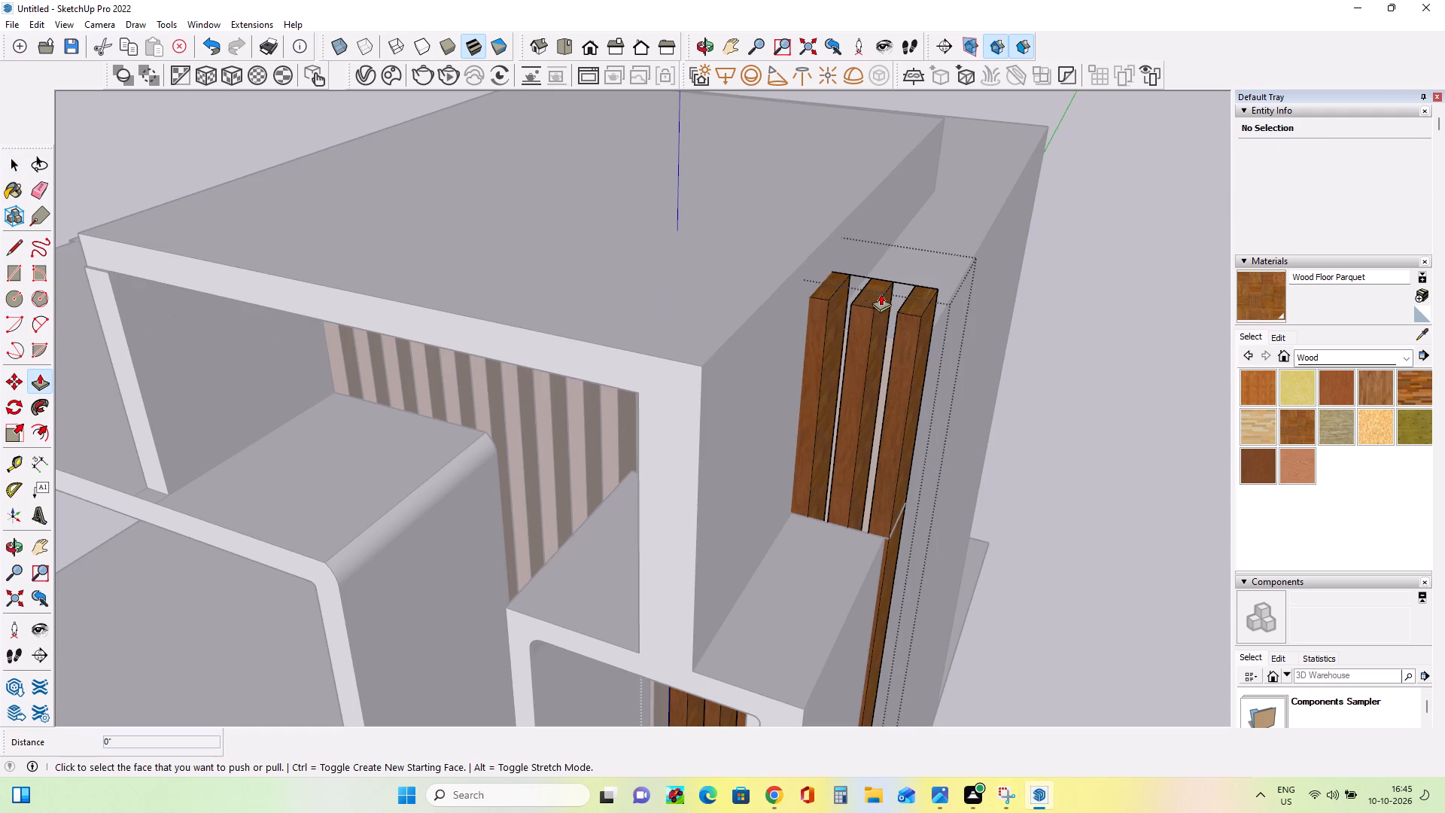
left_click(912, 305)
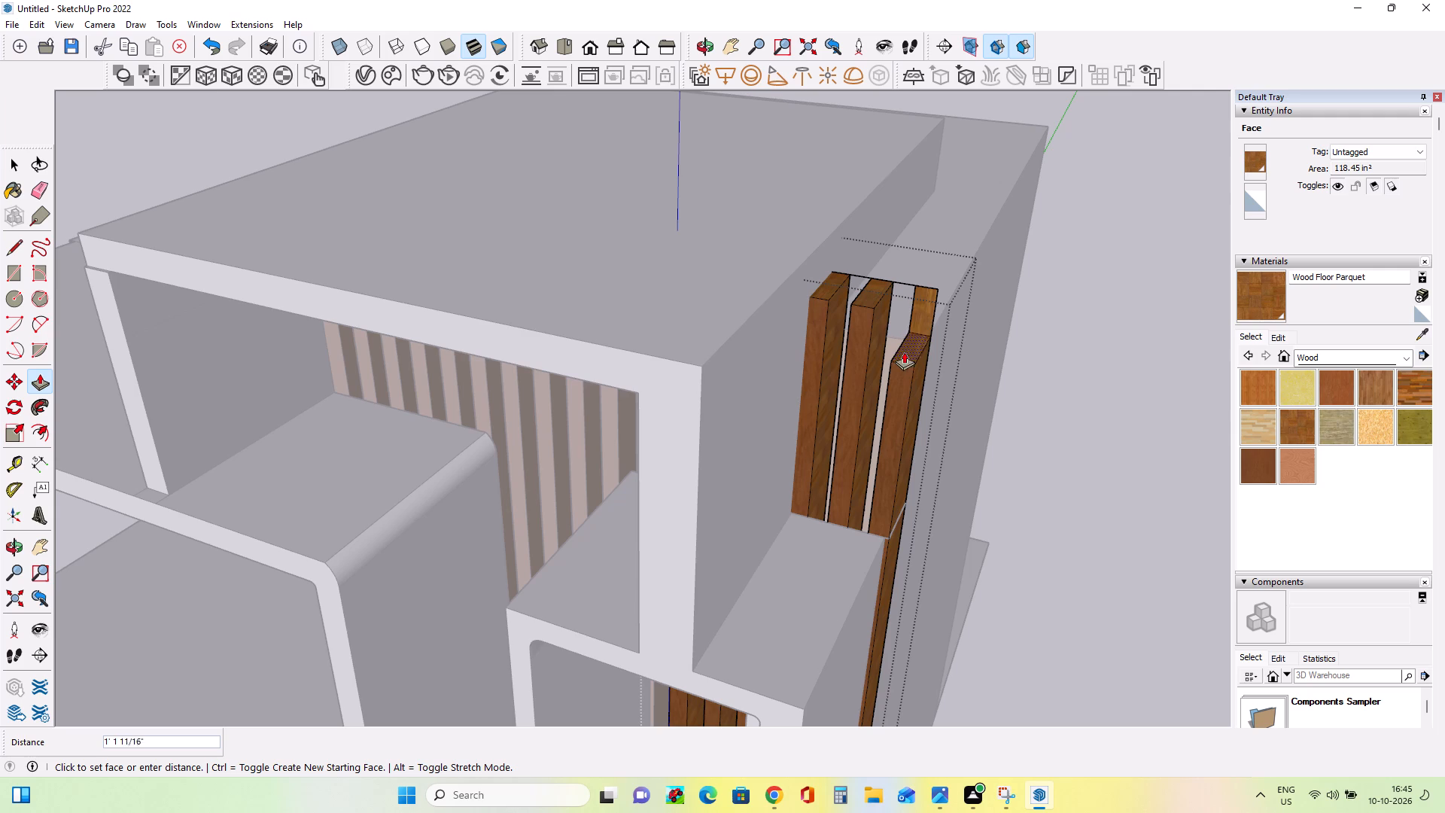
left_click(905, 361)
middle_click_drag(949, 358, 762, 316)
middle_click_drag(765, 318, 927, 338)
left_click(832, 275)
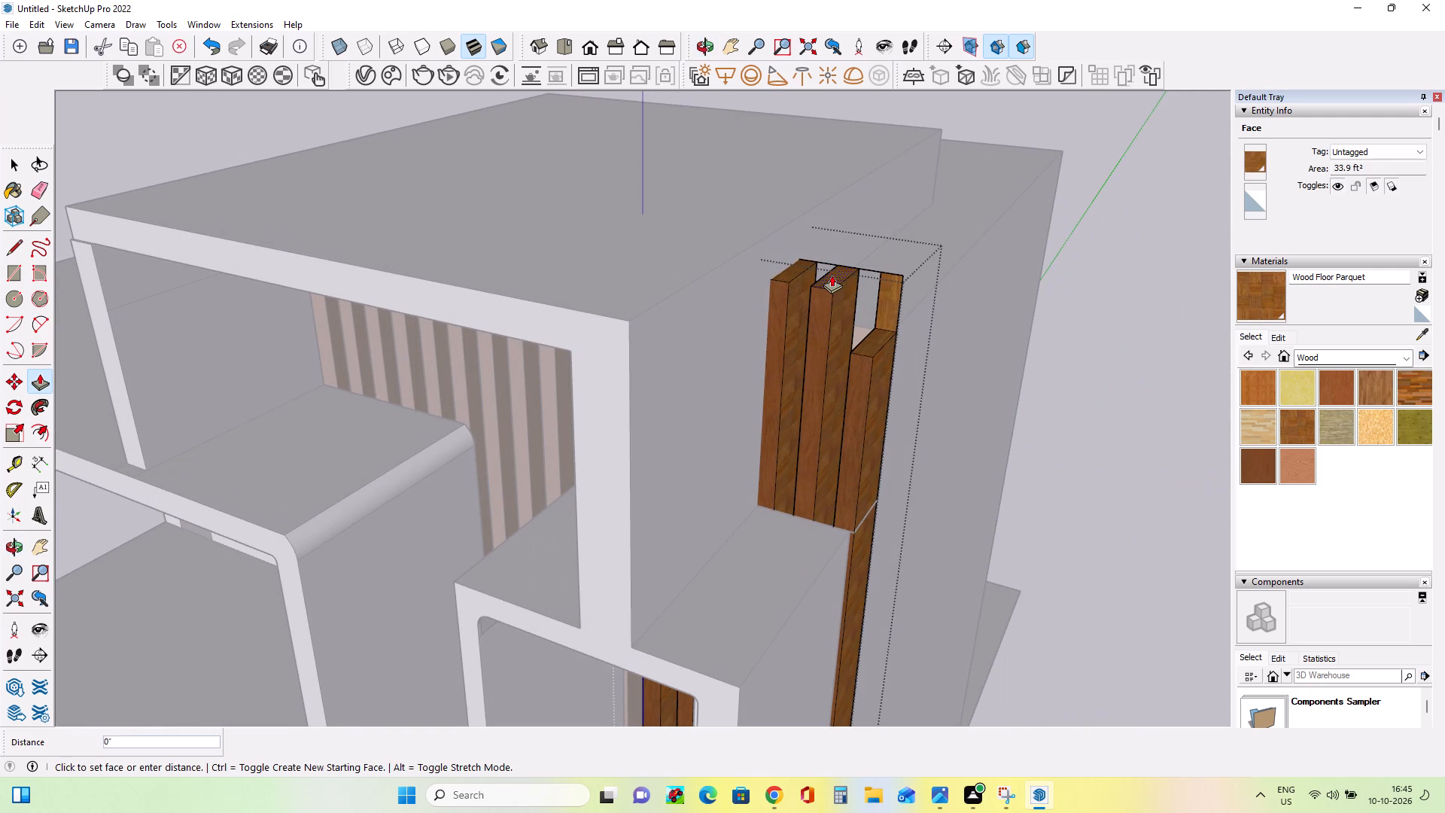
left_click(871, 352)
left_click(789, 269)
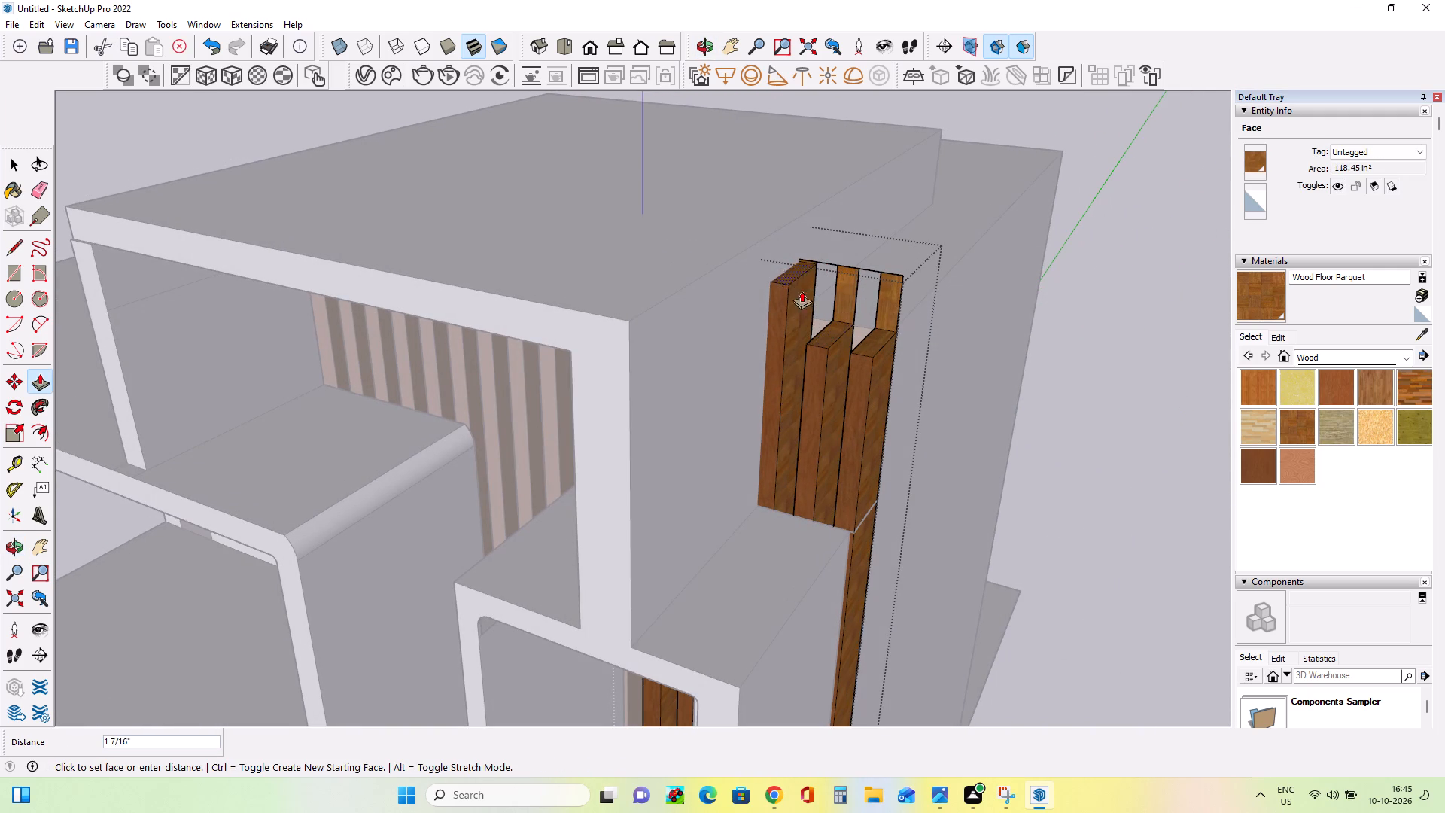
left_click(828, 329)
Delete the leftover back faces and edges above the three shortened slats, and close the group.
middle_click_drag(781, 323, 927, 272)
middle_click_drag(926, 294, 877, 268)
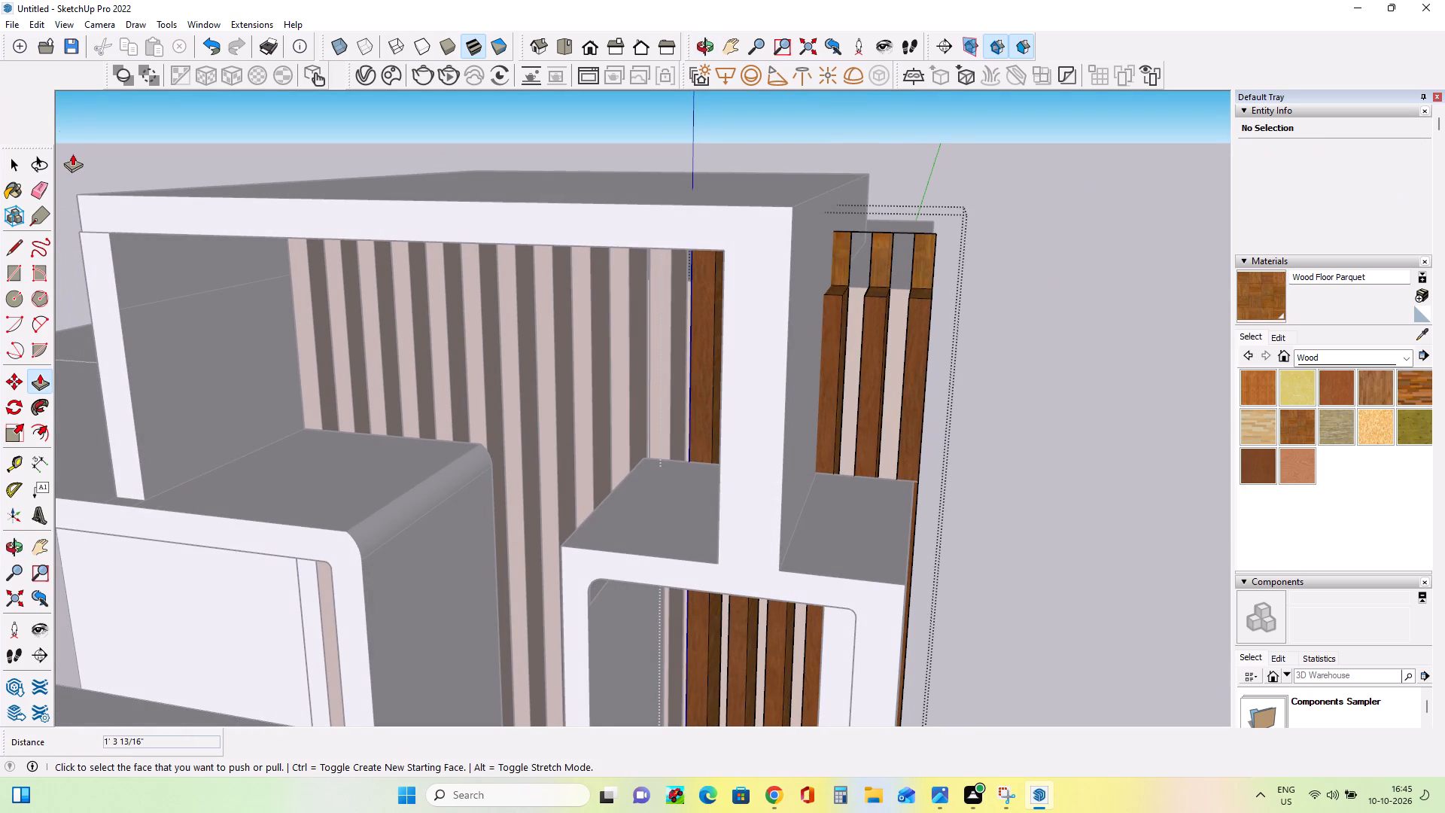
left_click(14, 160)
left_click(929, 265)
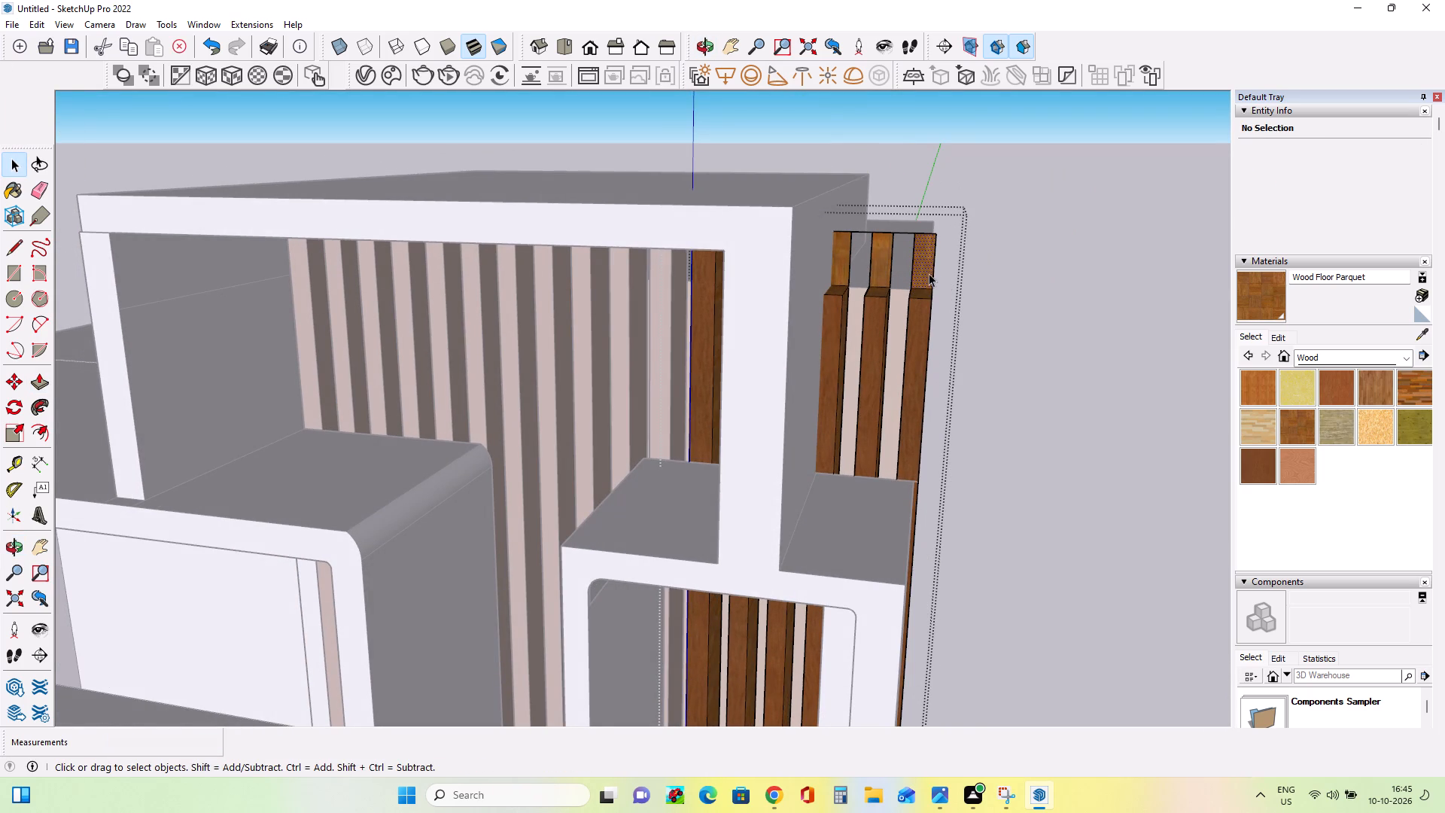
key("Delete")
left_click(933, 269)
key("Delete")
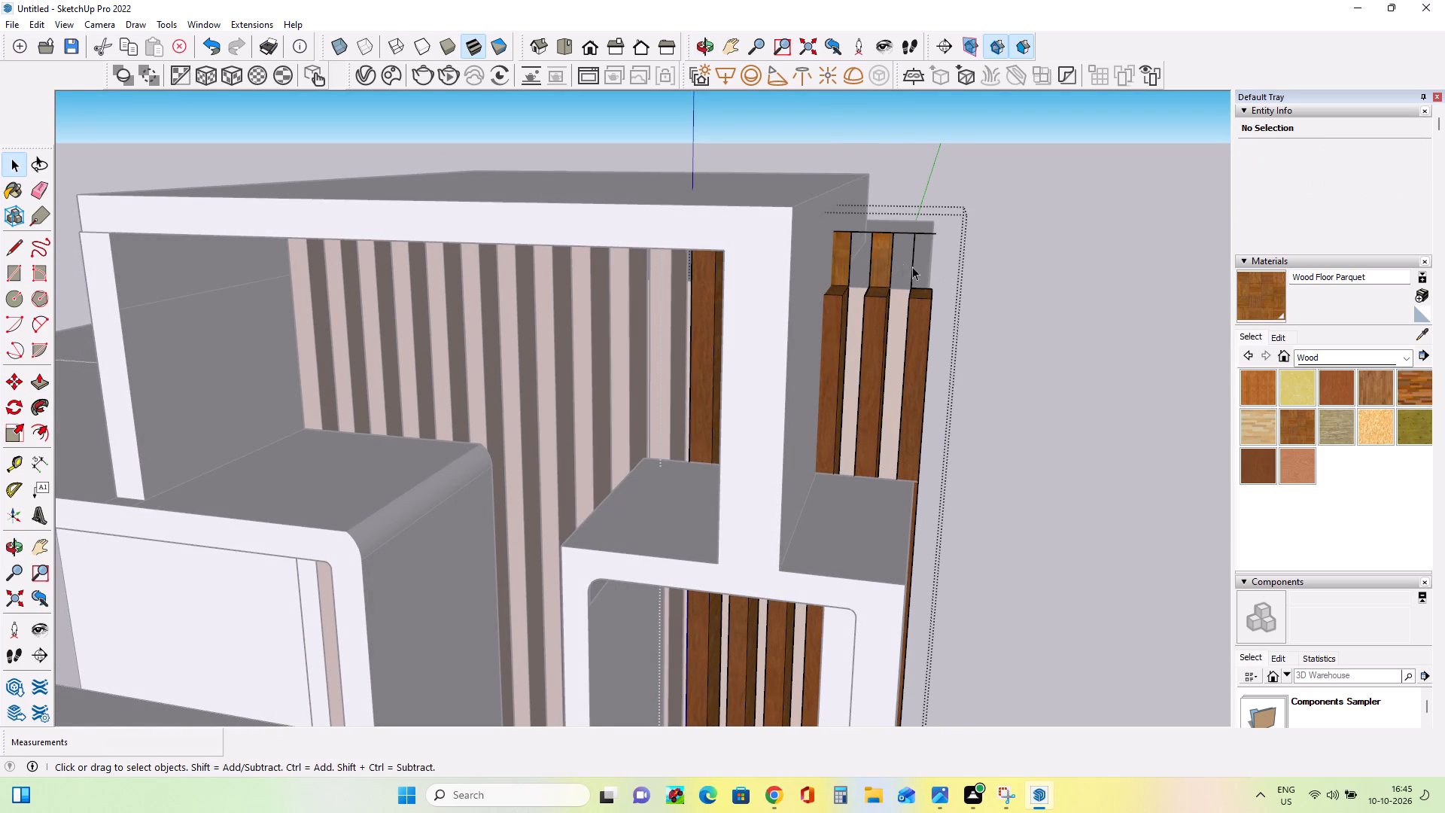
left_click_drag(842, 259, 948, 259)
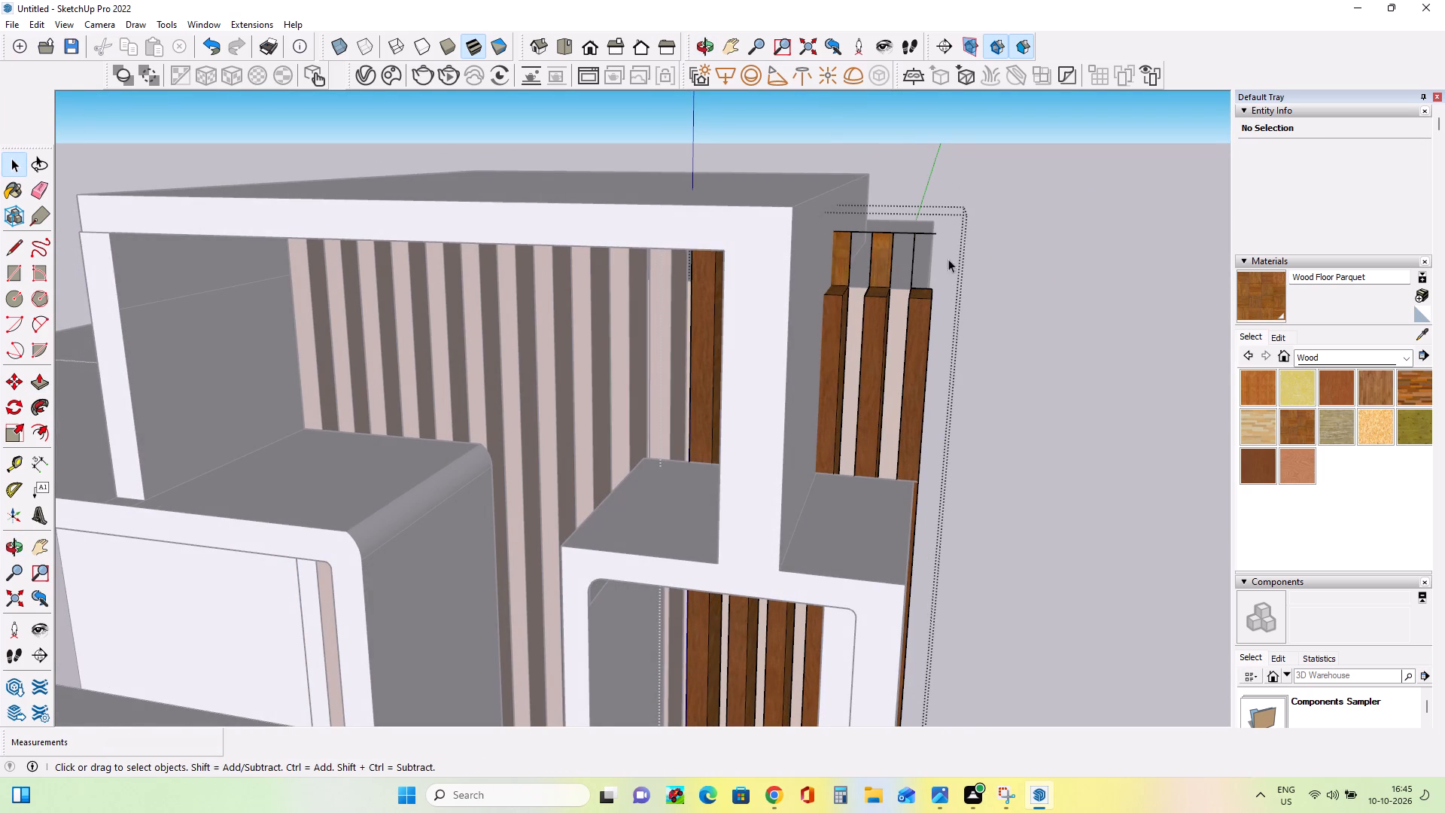
left_click_drag(948, 259, 957, 259)
left_click_drag(945, 233, 835, 279)
key("Delete")
left_click_drag(907, 227, 899, 256)
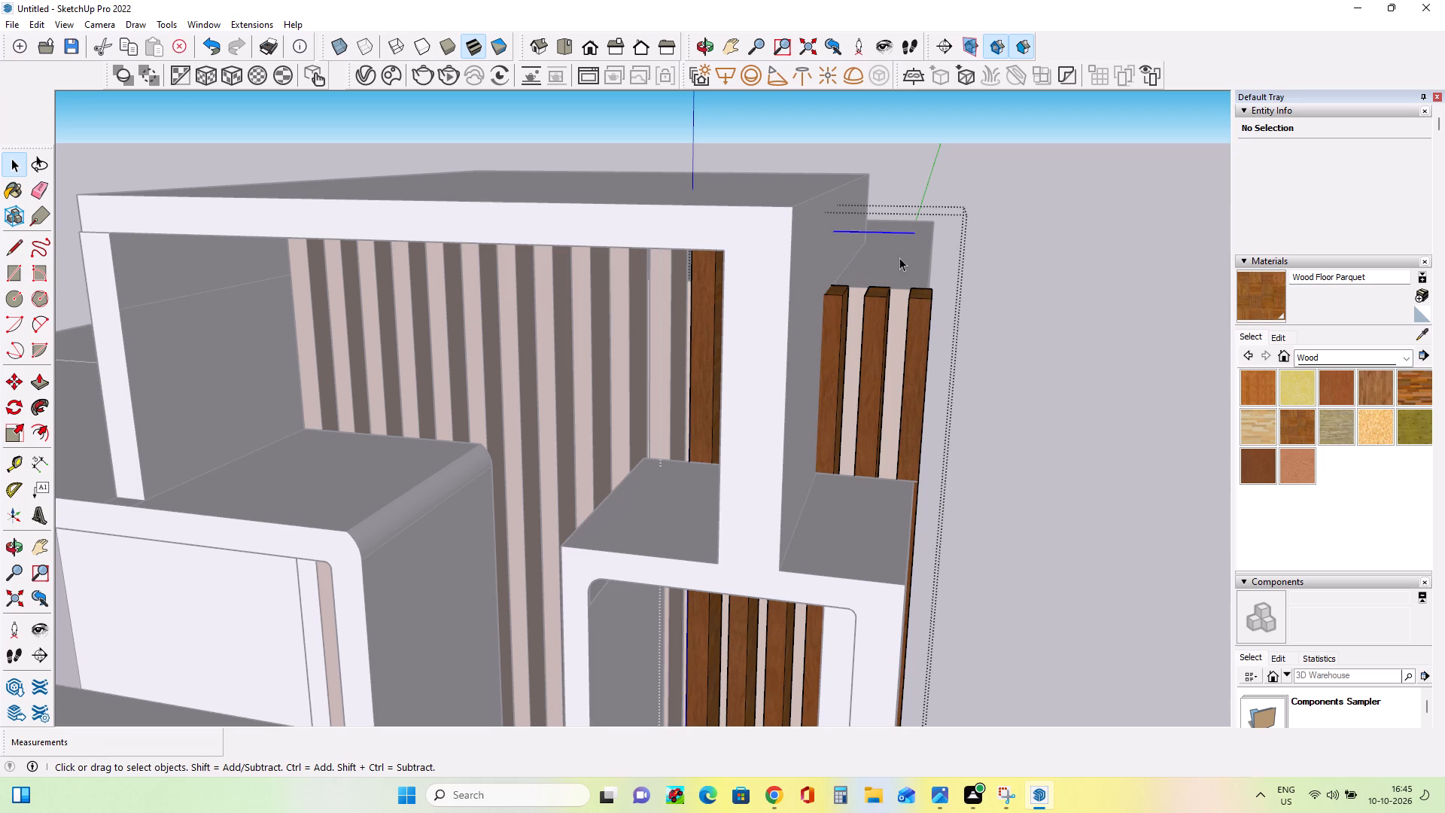
key("Delete")
scroll(956, 277, "down", 2)
middle_click_drag(940, 391, 978, 339)
double_click(1052, 321)
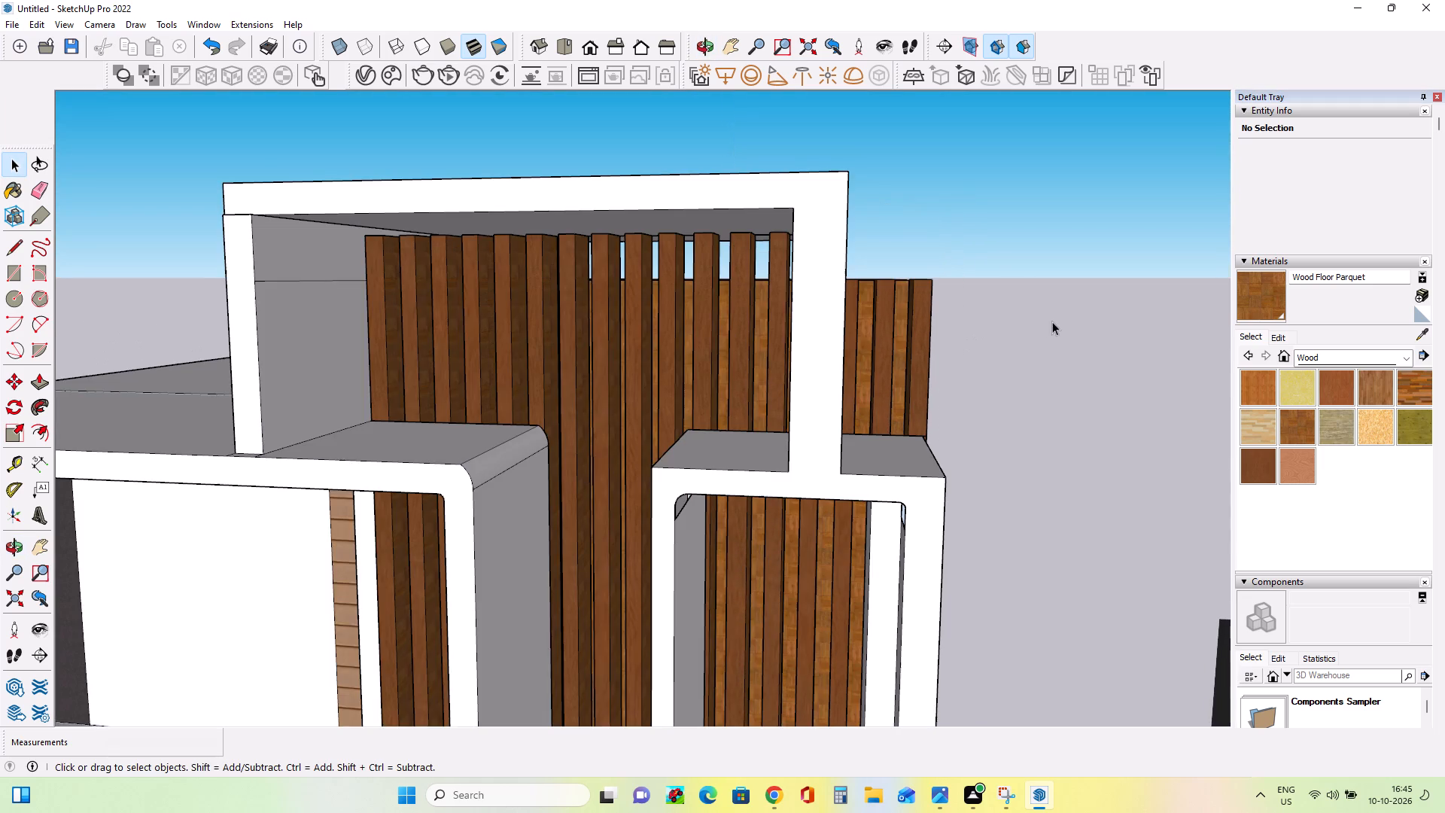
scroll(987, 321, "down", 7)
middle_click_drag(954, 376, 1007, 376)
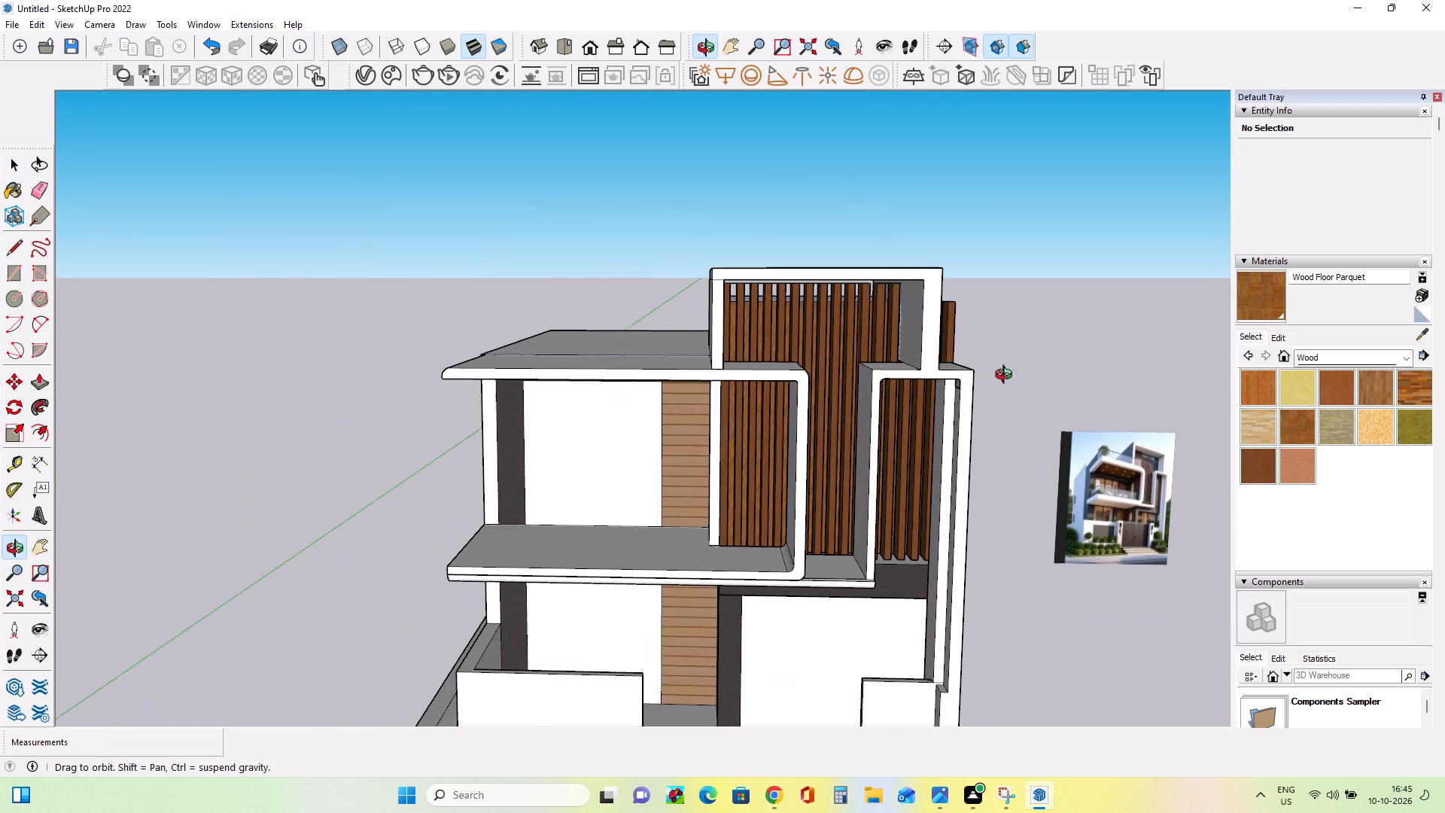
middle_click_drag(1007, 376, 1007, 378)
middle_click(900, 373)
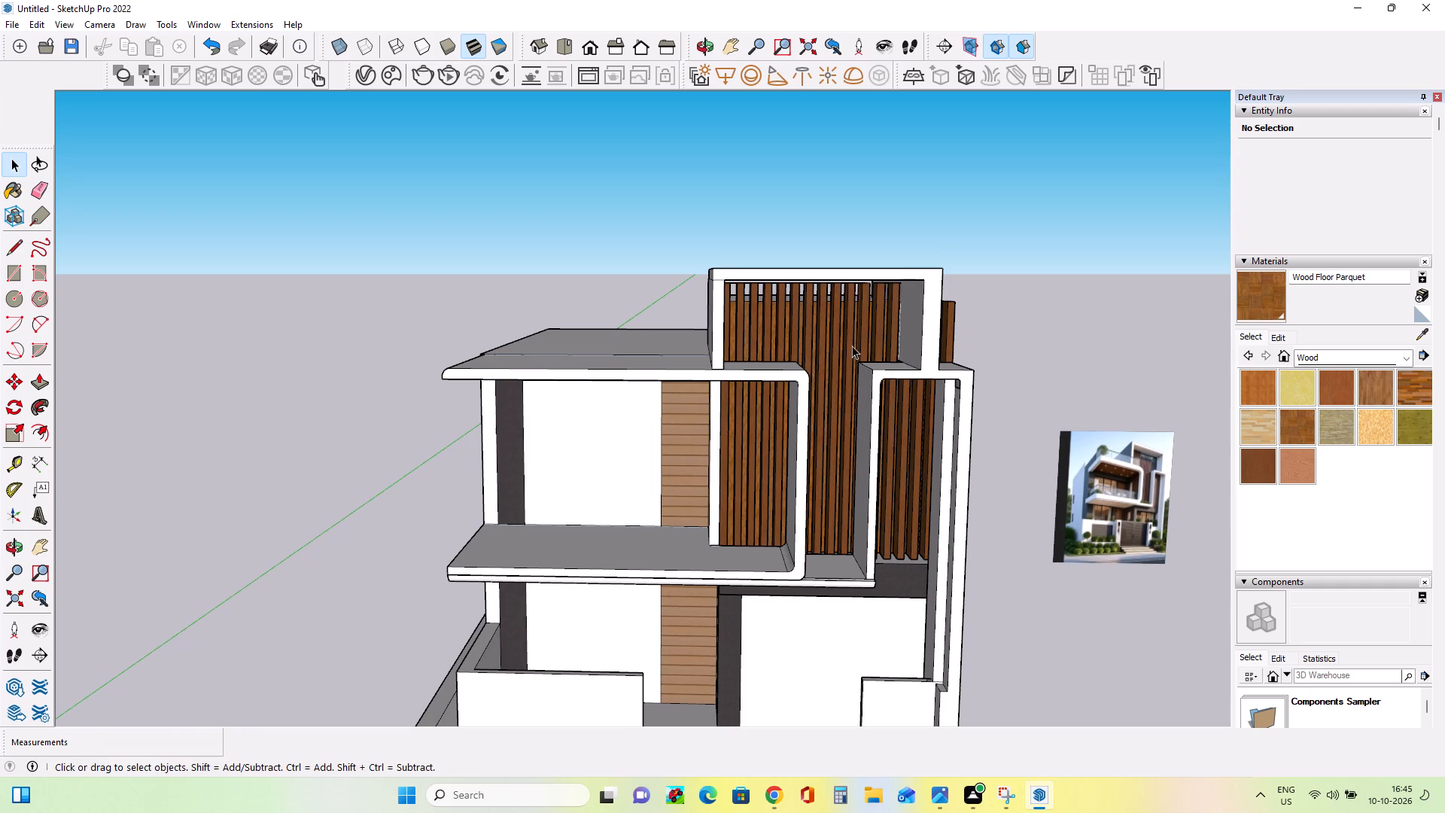
Scale the main wood-slat group along green and blue so its tops extend up to the upper frame's ceiling.
scroll(827, 288, "up", 3)
middle_click(827, 288)
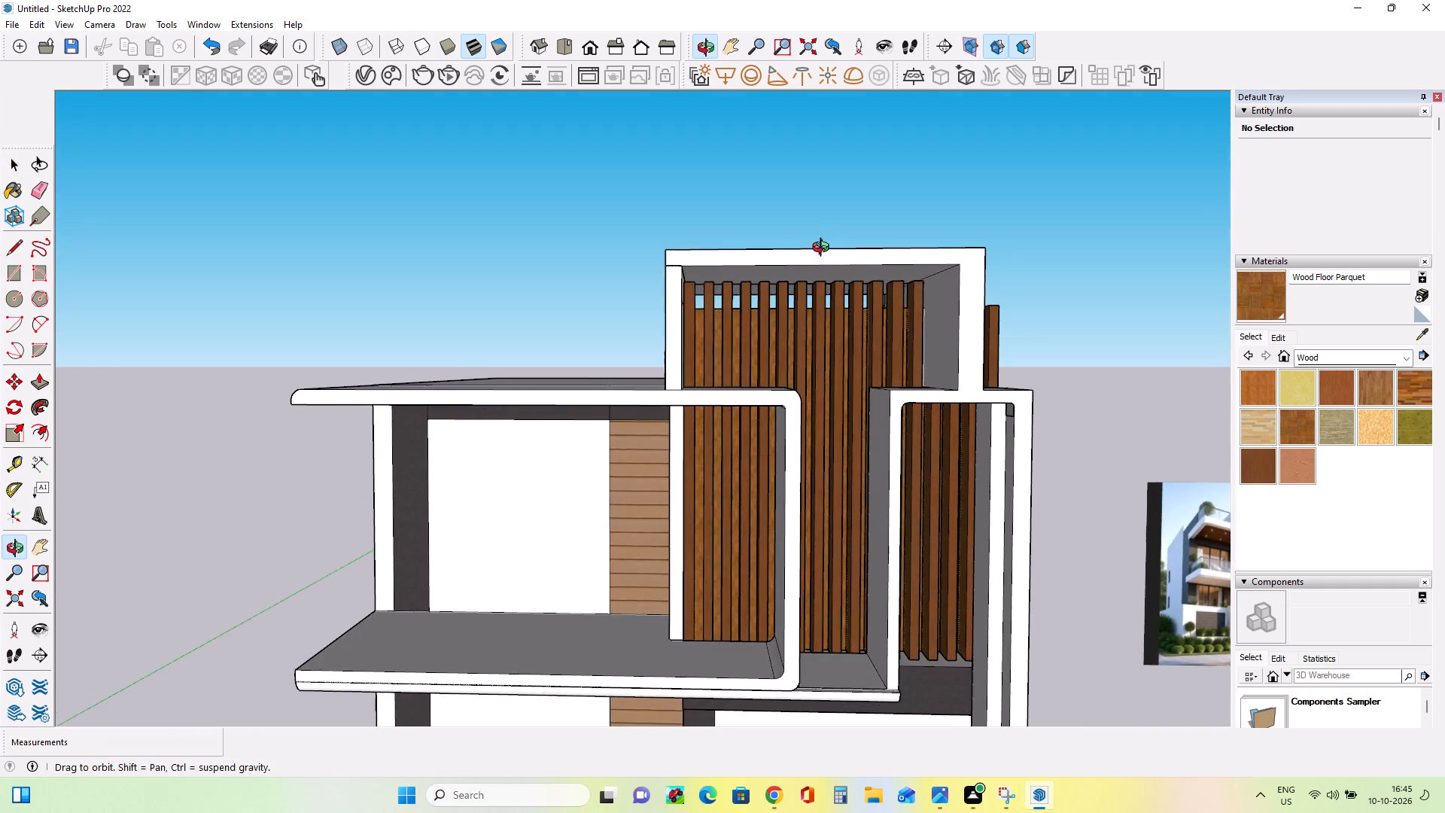
scroll(836, 304, "up", 3)
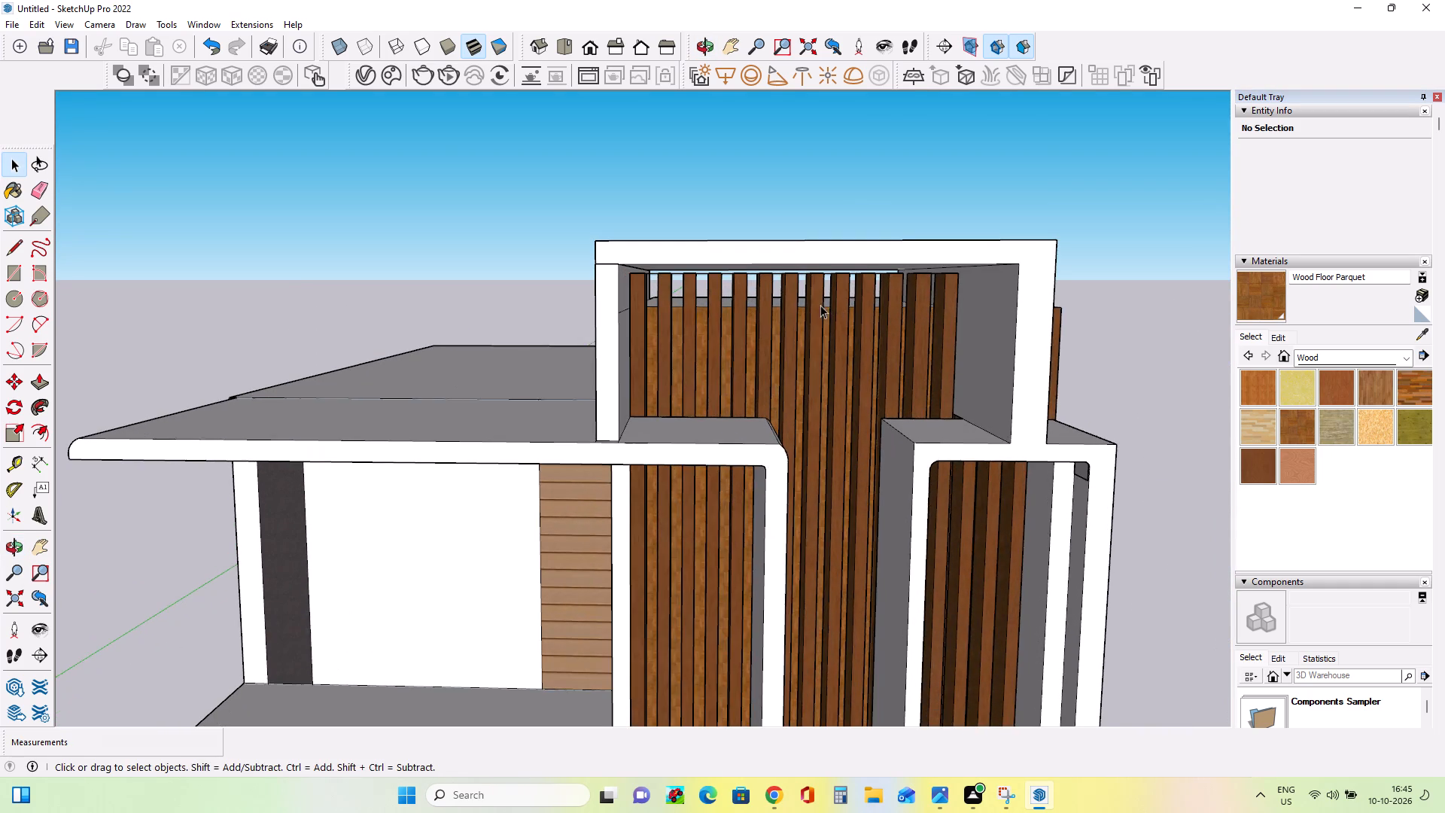
middle_click_drag(820, 306, 820, 281)
scroll(802, 274, "up", 6)
left_click(782, 294)
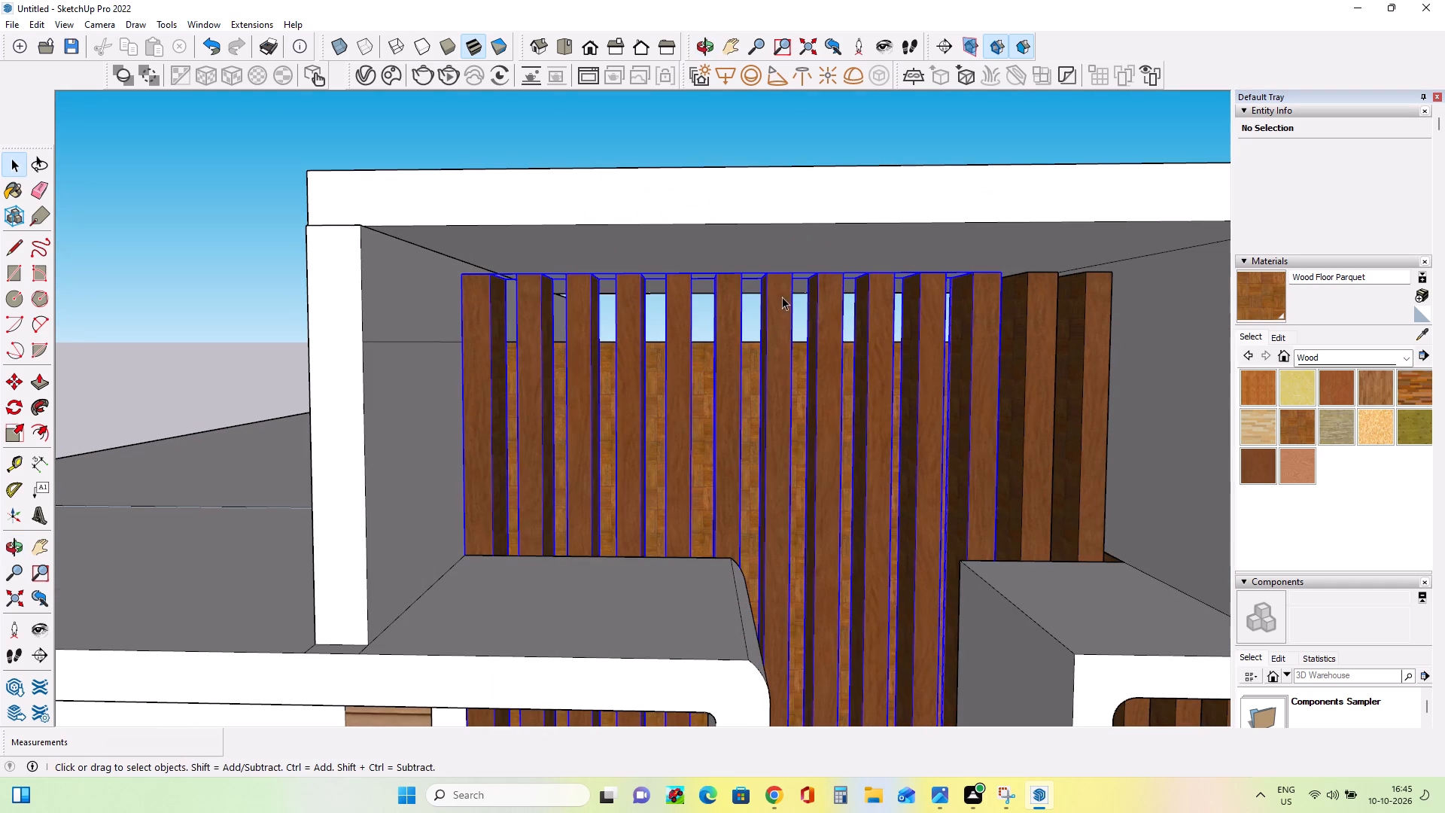
left_click(14, 431)
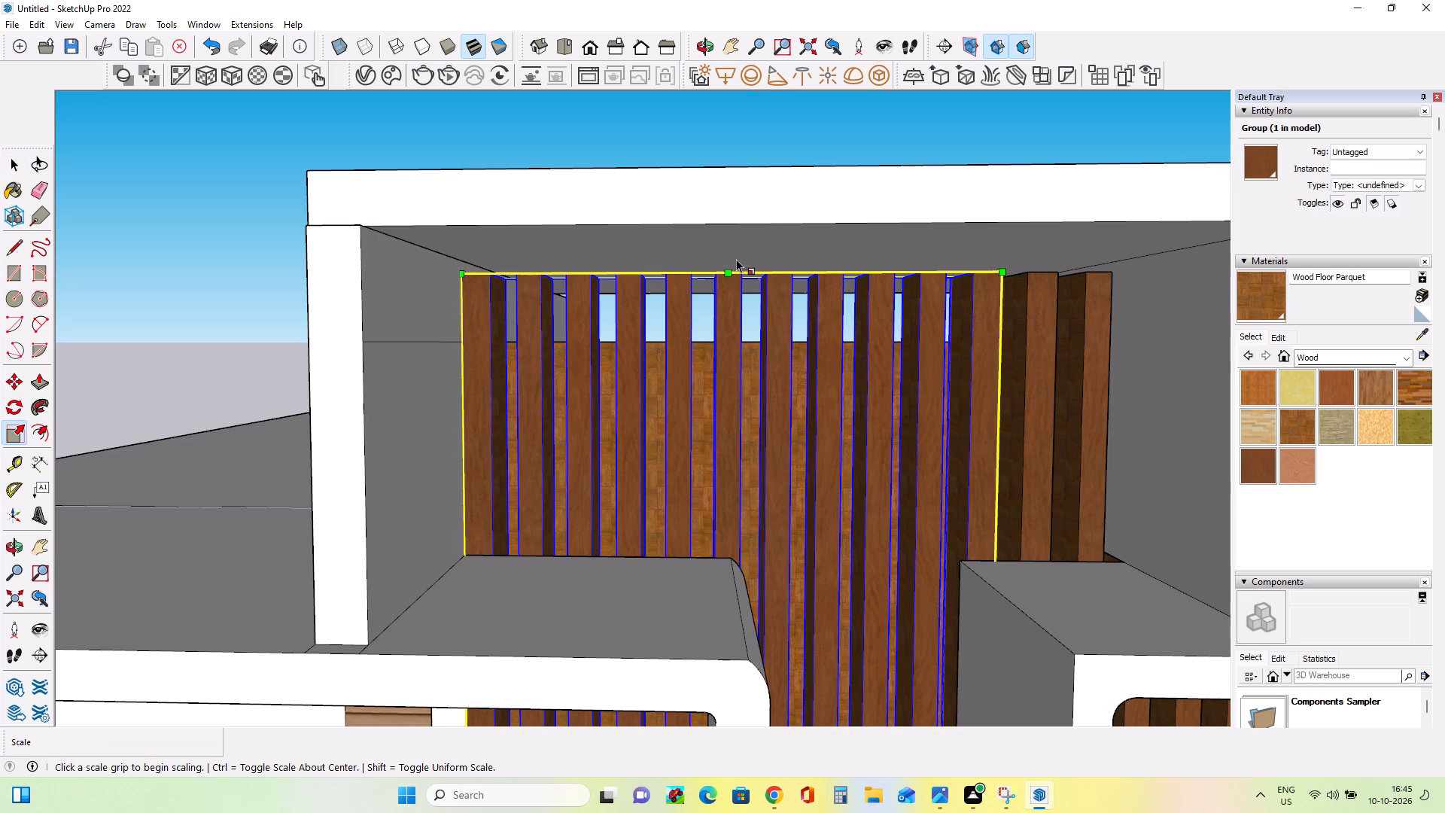
middle_click_drag(736, 260, 736, 285)
scroll(736, 269, "up", 7)
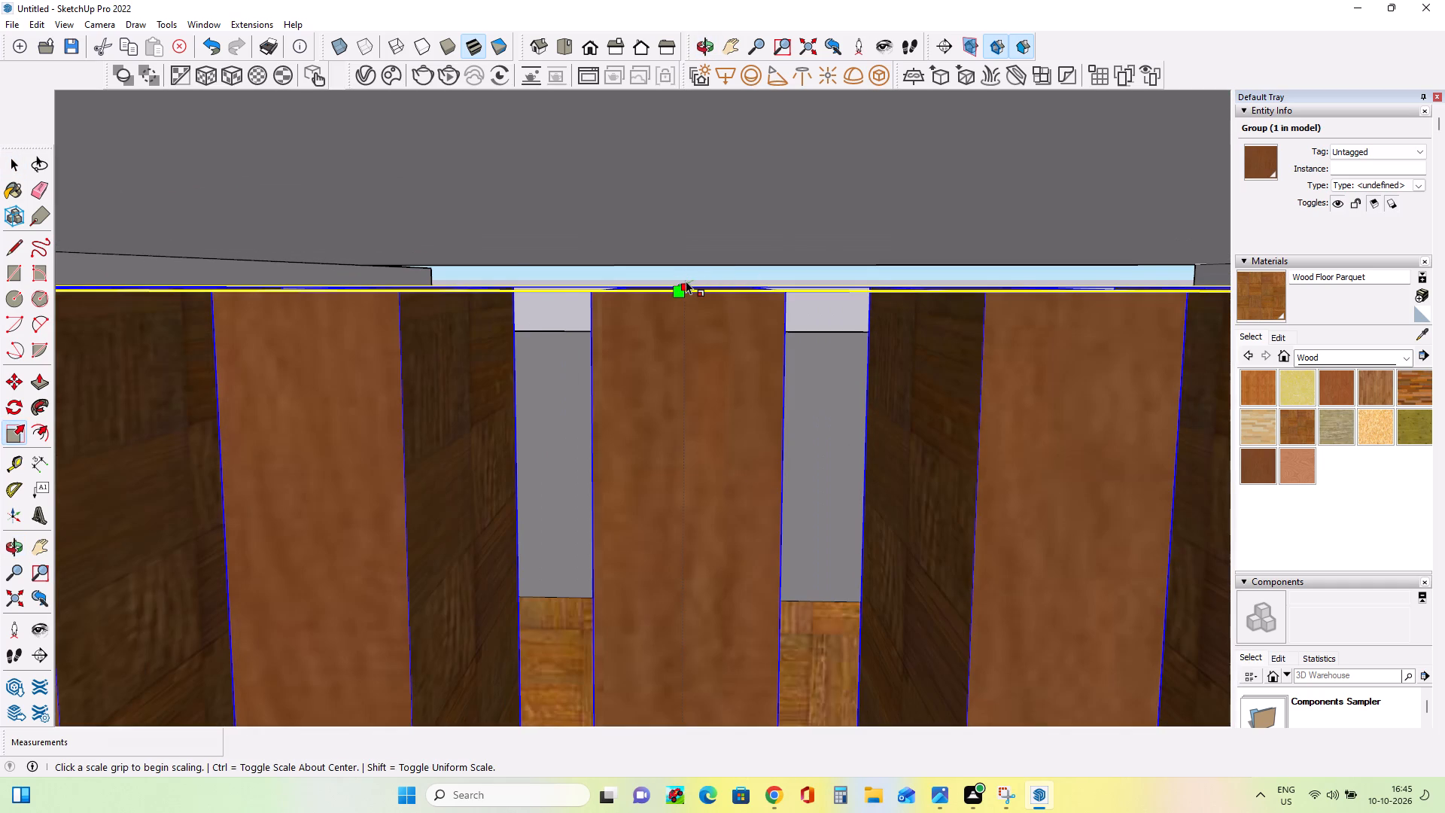
left_click(686, 281)
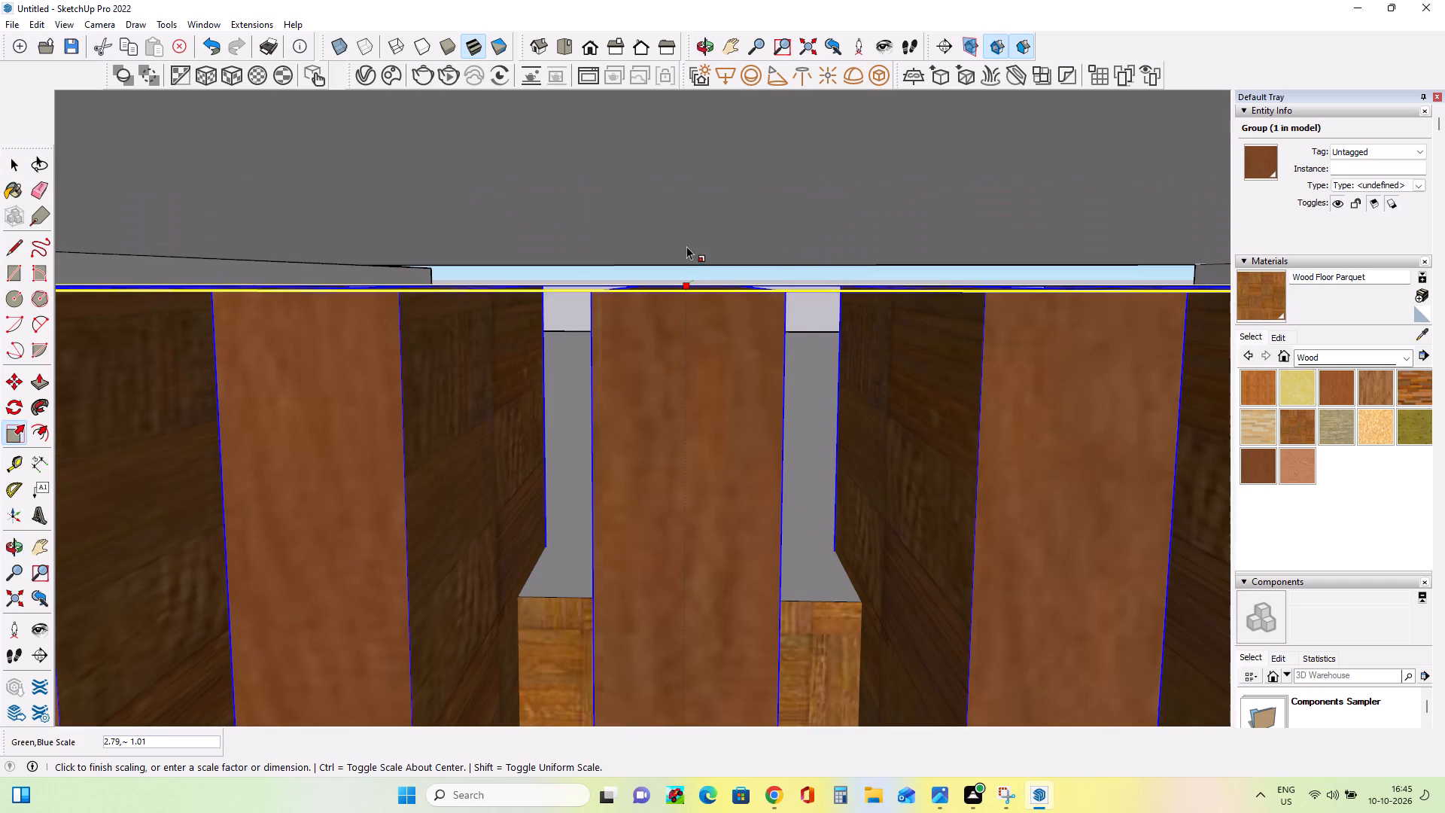
left_click(687, 231)
scroll(696, 277, "down", 2)
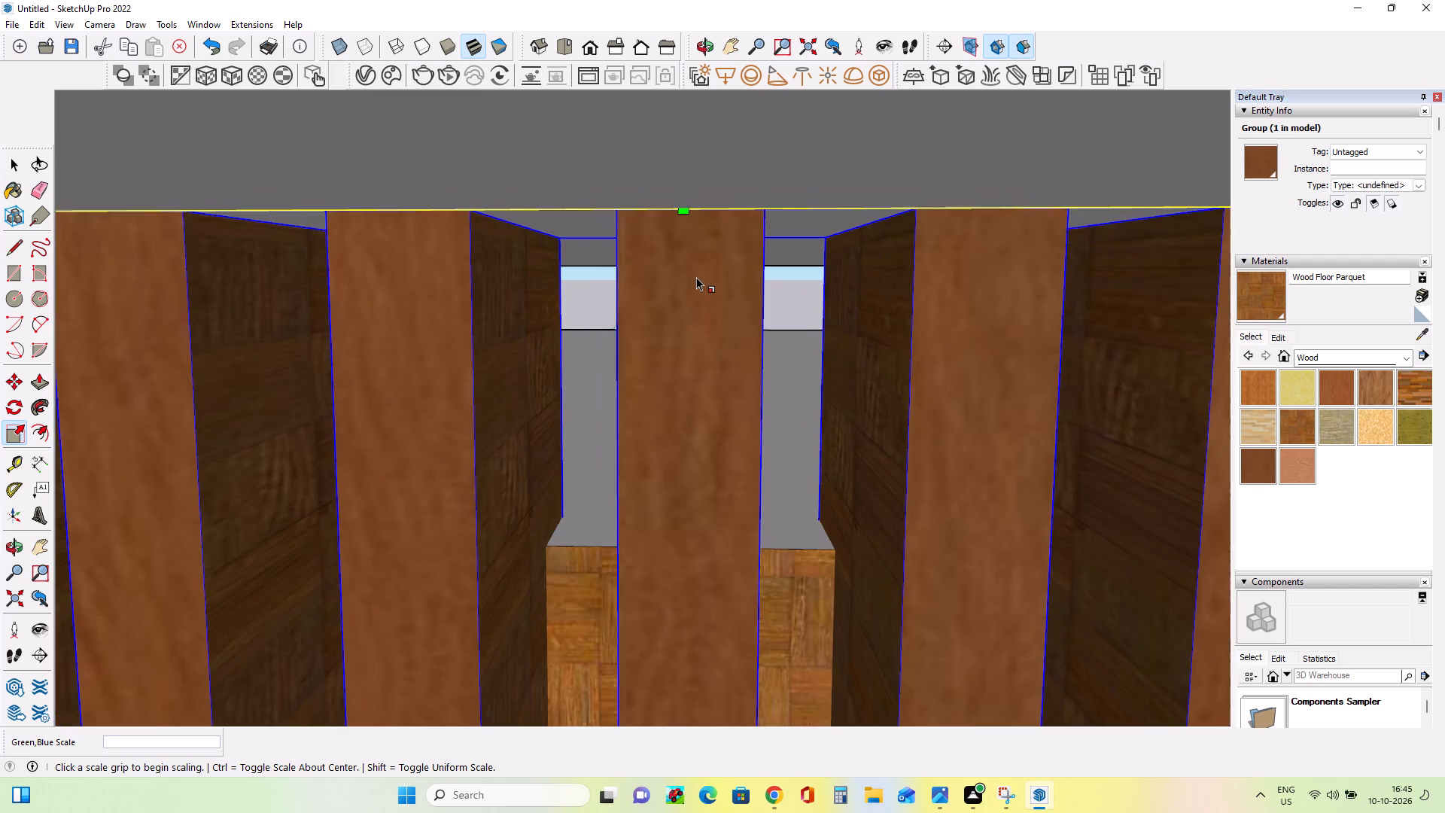
scroll(696, 277, "down", 20)
scroll(696, 277, "down", 2)
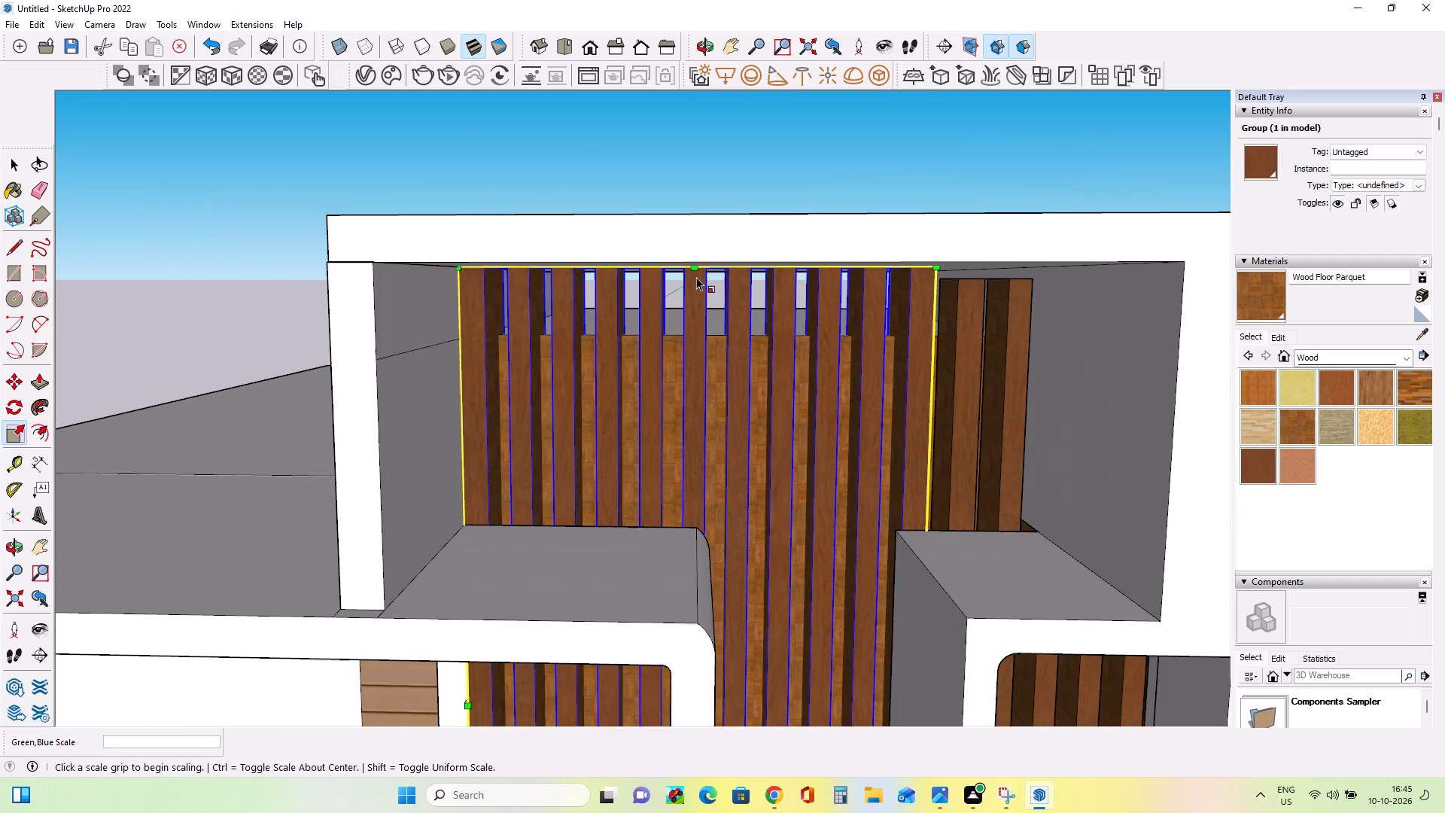
scroll(696, 277, "down", 3)
Scale the outer slat group uniformly by about 1.01 so its tops rise to the upper frame's ceiling, and deselect it.
middle_click_drag(889, 282, 852, 306)
scroll(891, 283, "up", 9)
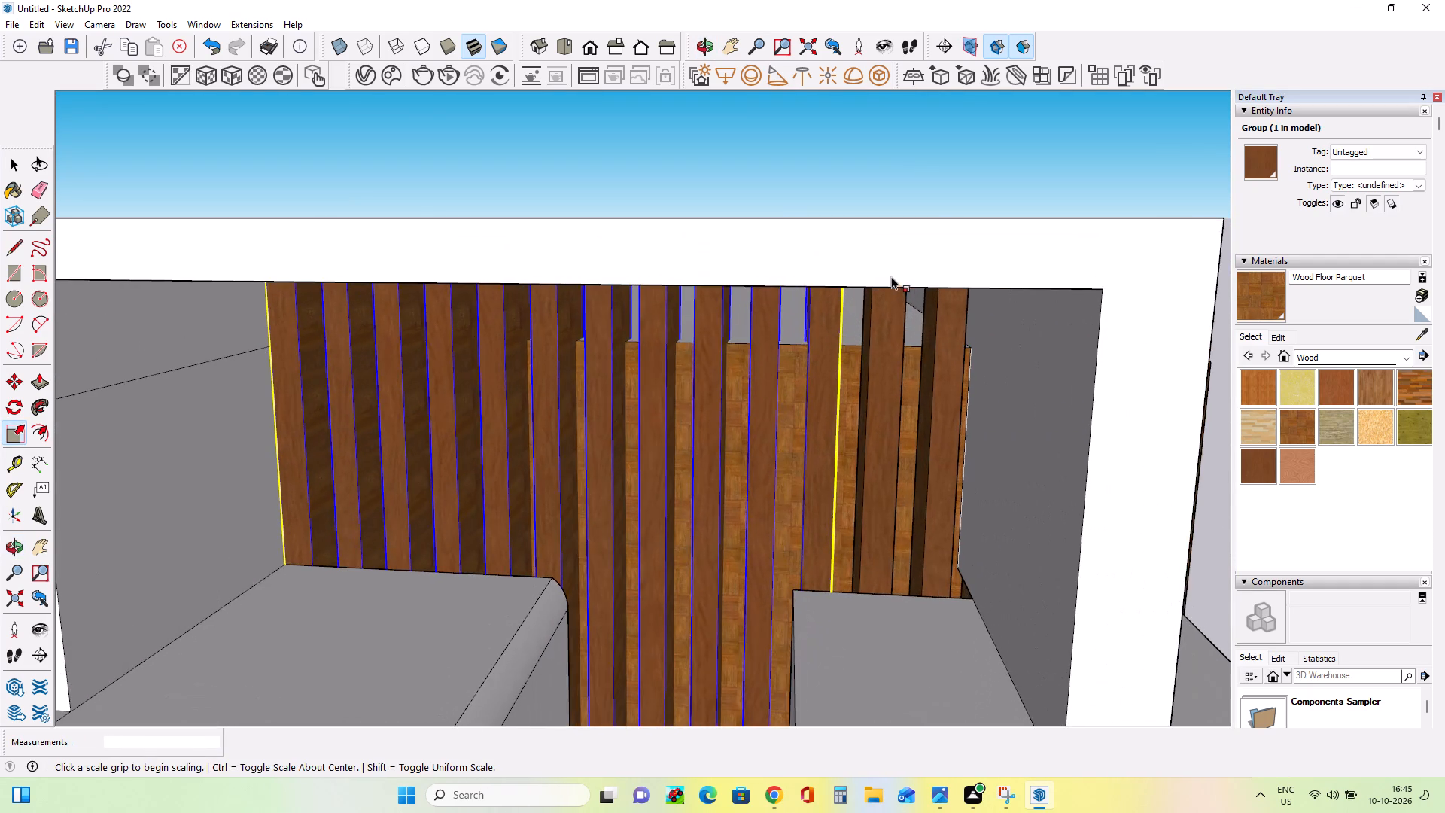
left_click(895, 343)
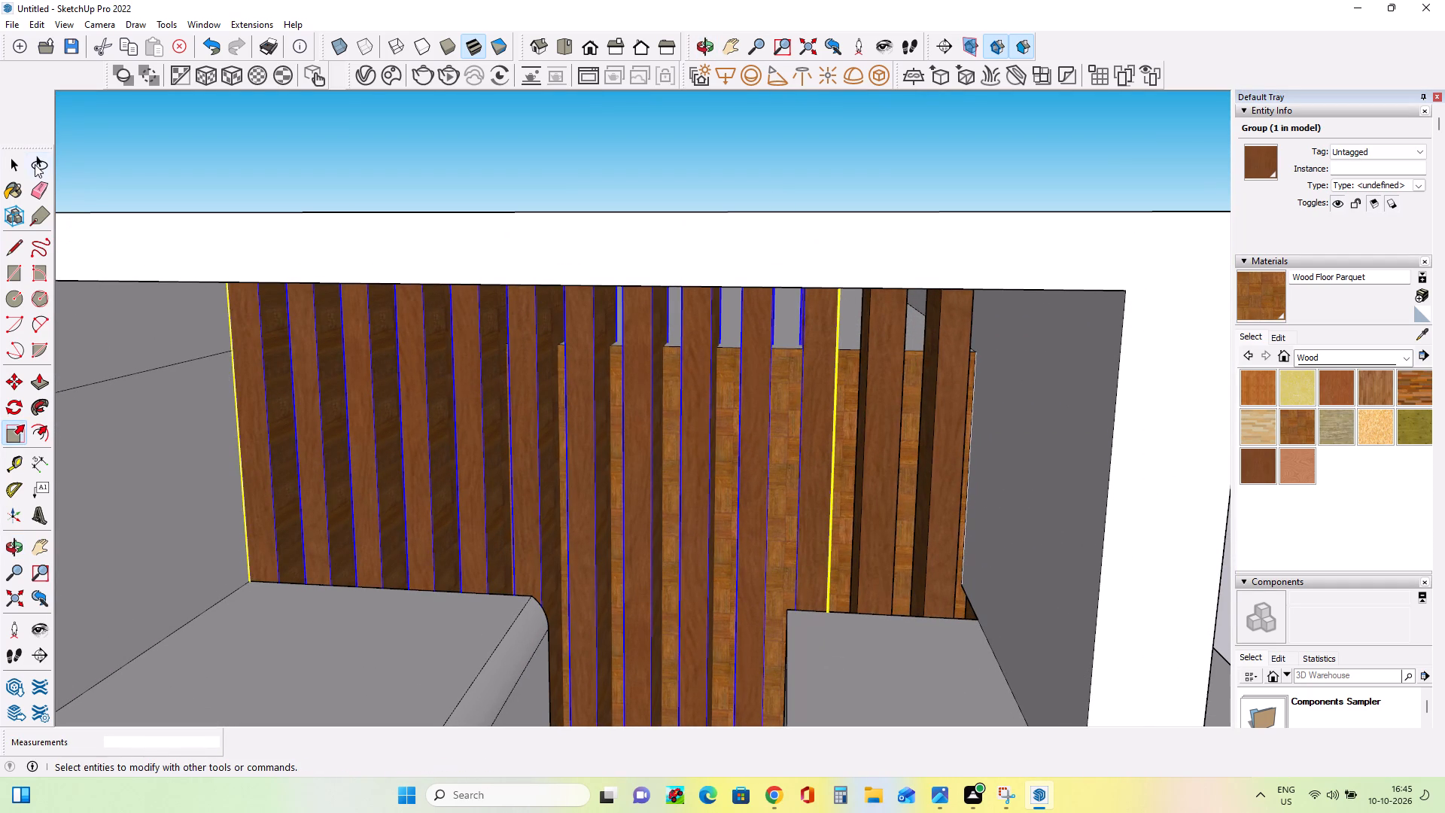
left_click(8, 163)
left_click(886, 420)
middle_click_drag(978, 397, 983, 330)
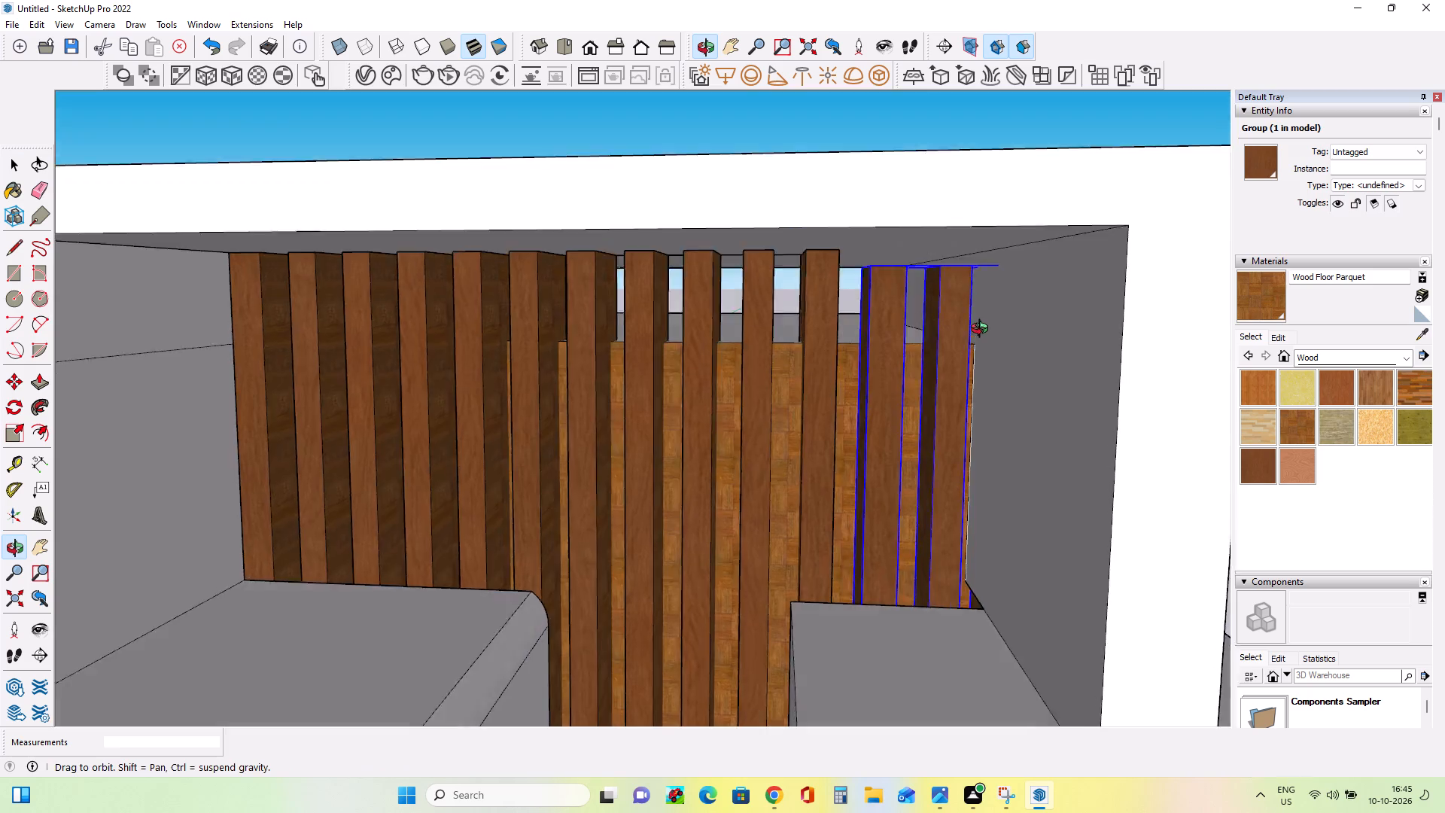
middle_click_drag(983, 330, 981, 303)
scroll(924, 256, "up", 2)
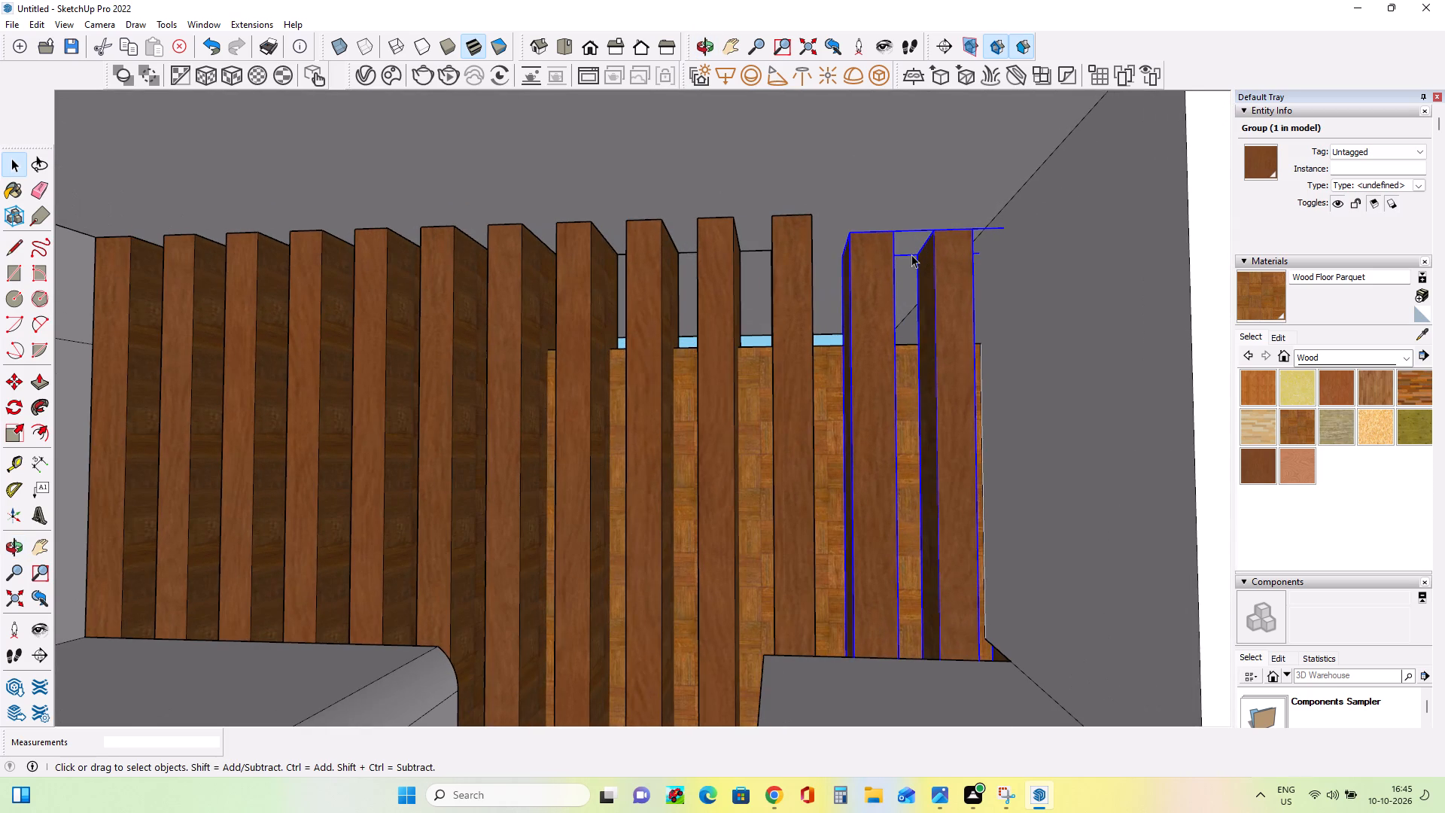
scroll(908, 254, "down", 15)
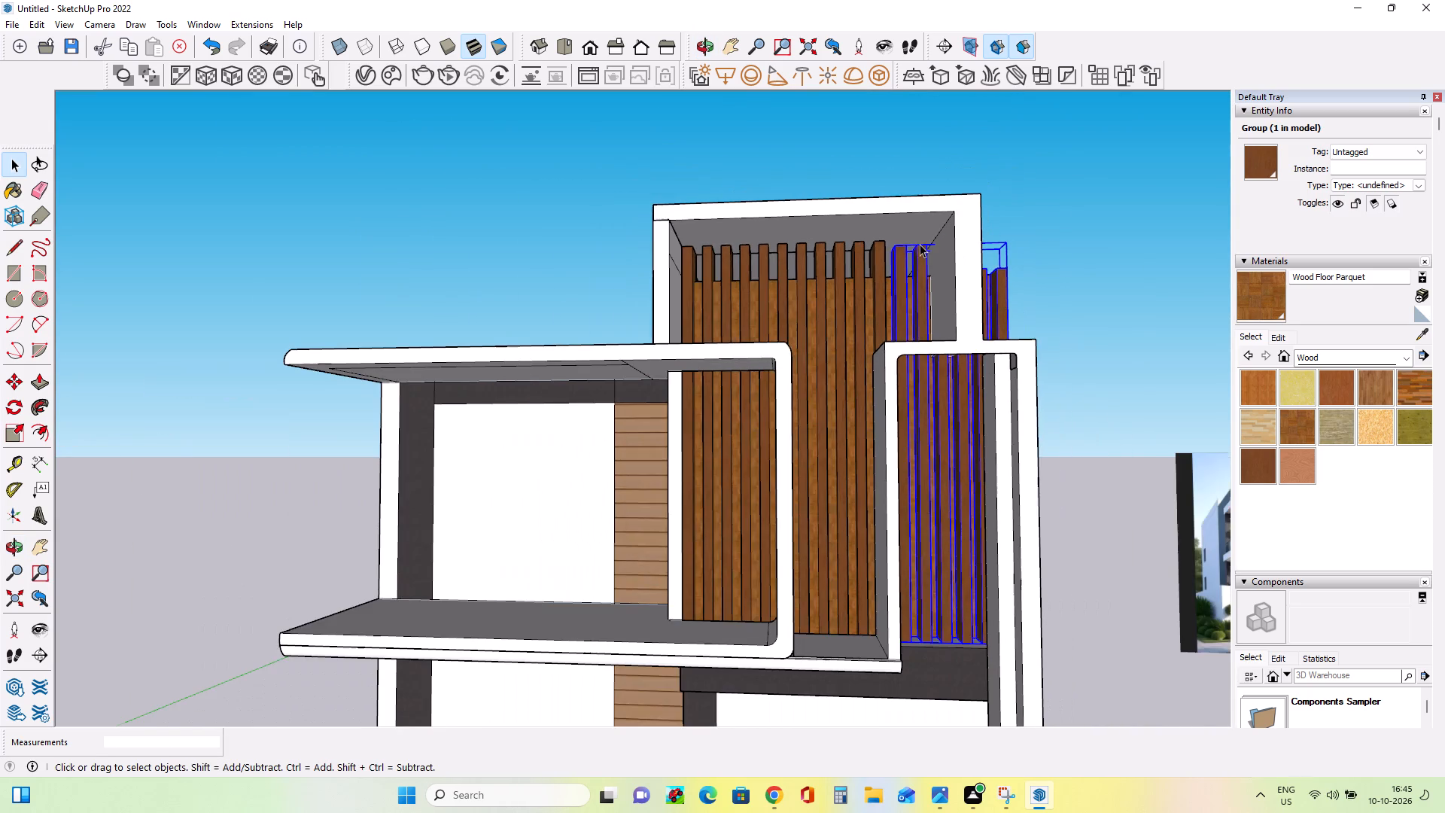
middle_click_drag(923, 247, 844, 315)
scroll(932, 233, "up", 3)
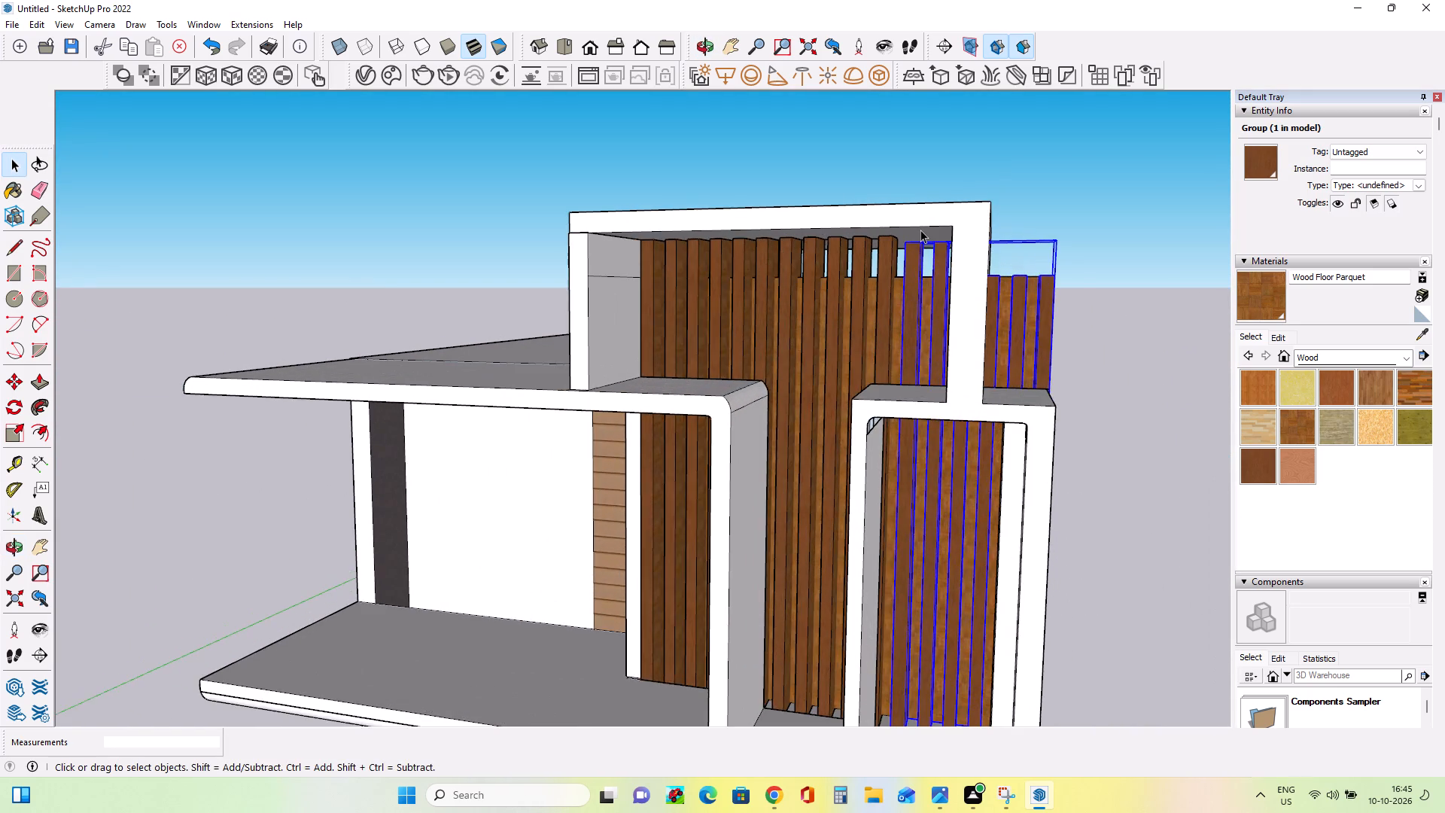
scroll(920, 230, "up", 3)
left_click(14, 434)
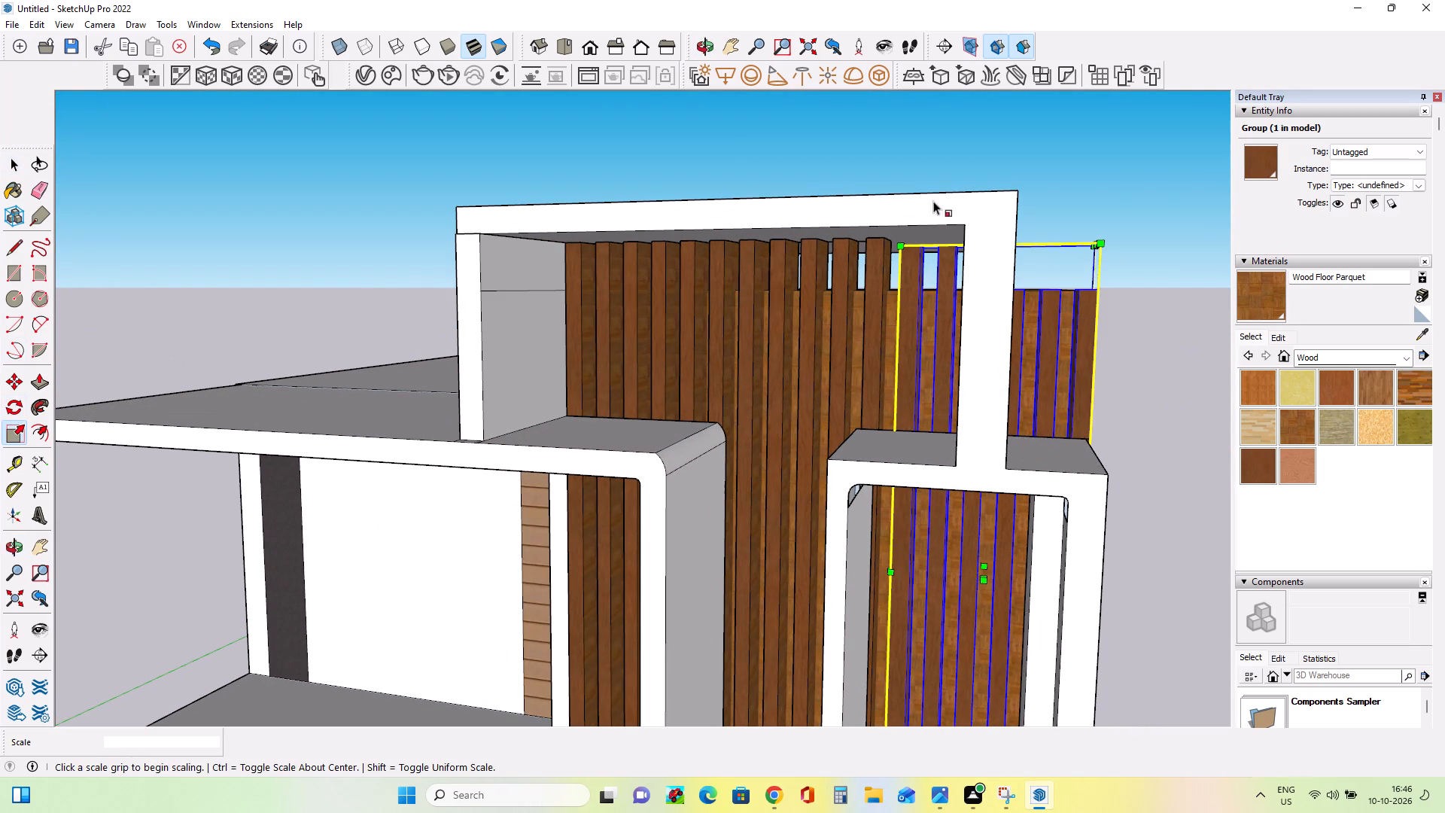
middle_click_drag(1053, 221, 1112, 230)
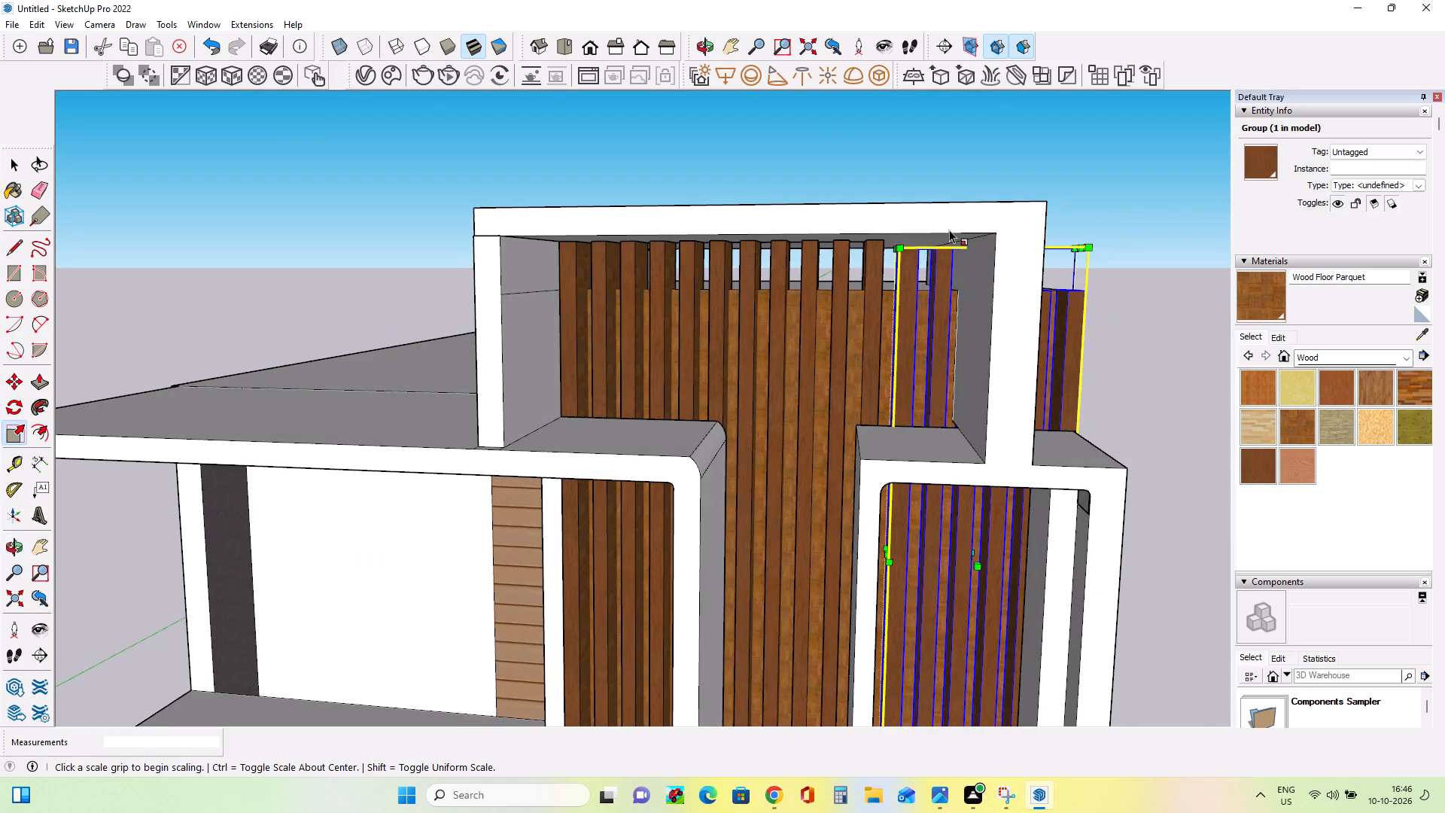
middle_click_drag(949, 236, 950, 246)
scroll(952, 241, "up", 1)
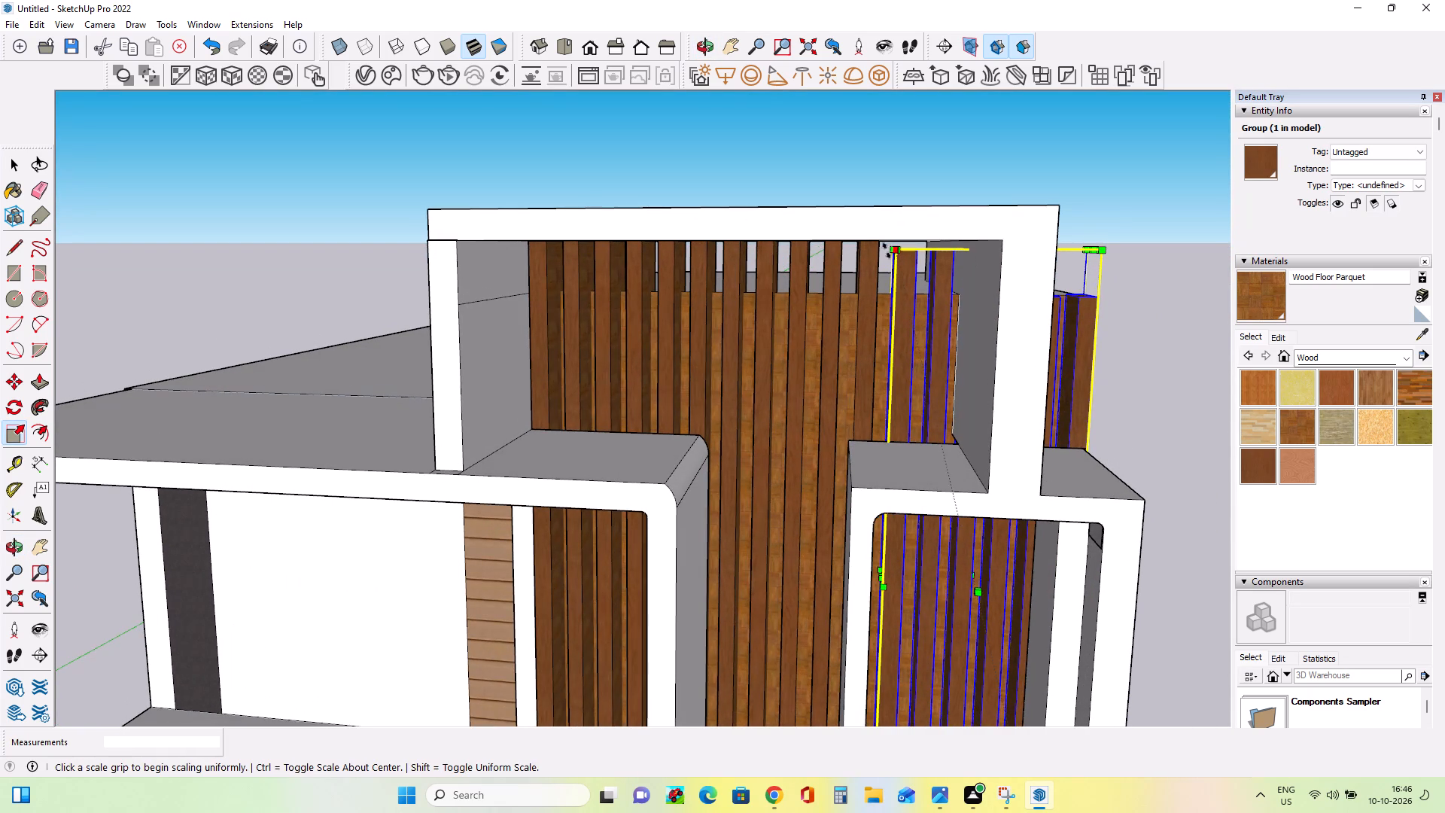
left_click(896, 251)
left_click(893, 240)
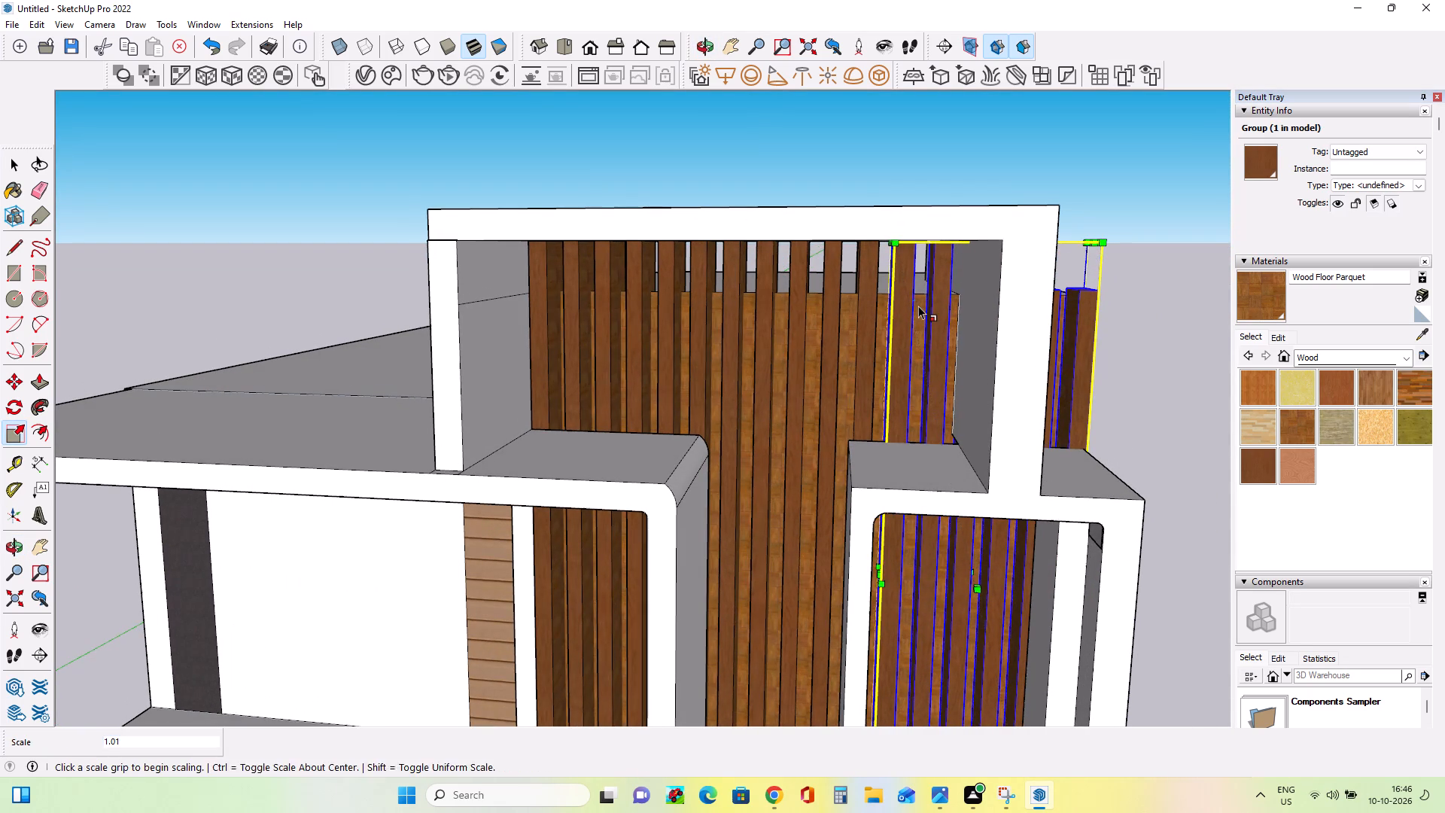
middle_click_drag(920, 306, 954, 275)
middle_click_drag(900, 280, 776, 297)
left_click(13, 169)
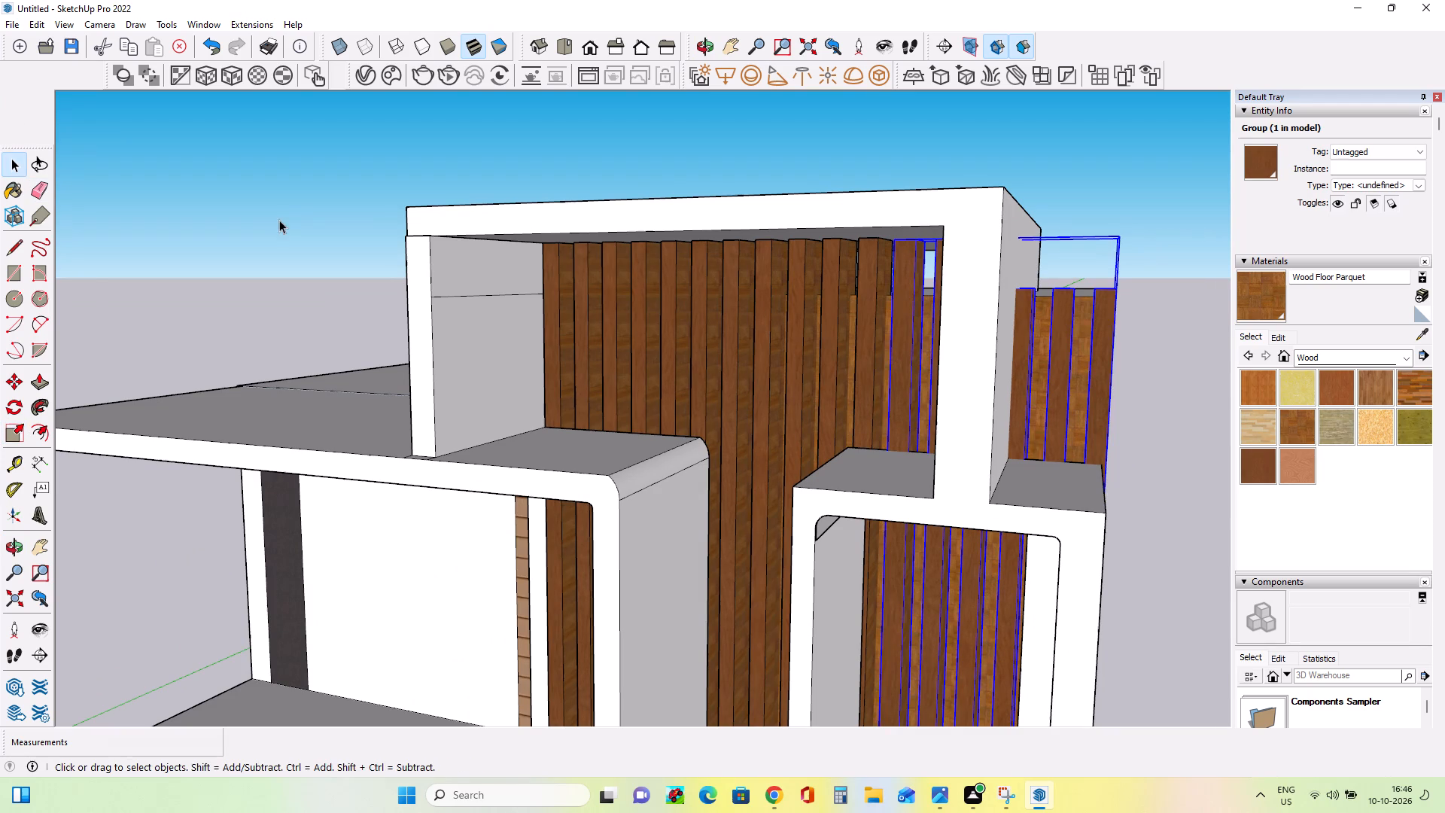
left_click(279, 220)
Inspect the wood-slat panel behind the upper and lower frames from the front of the facade.
middle_click_drag(504, 240, 662, 230)
scroll(662, 232, "down", 12)
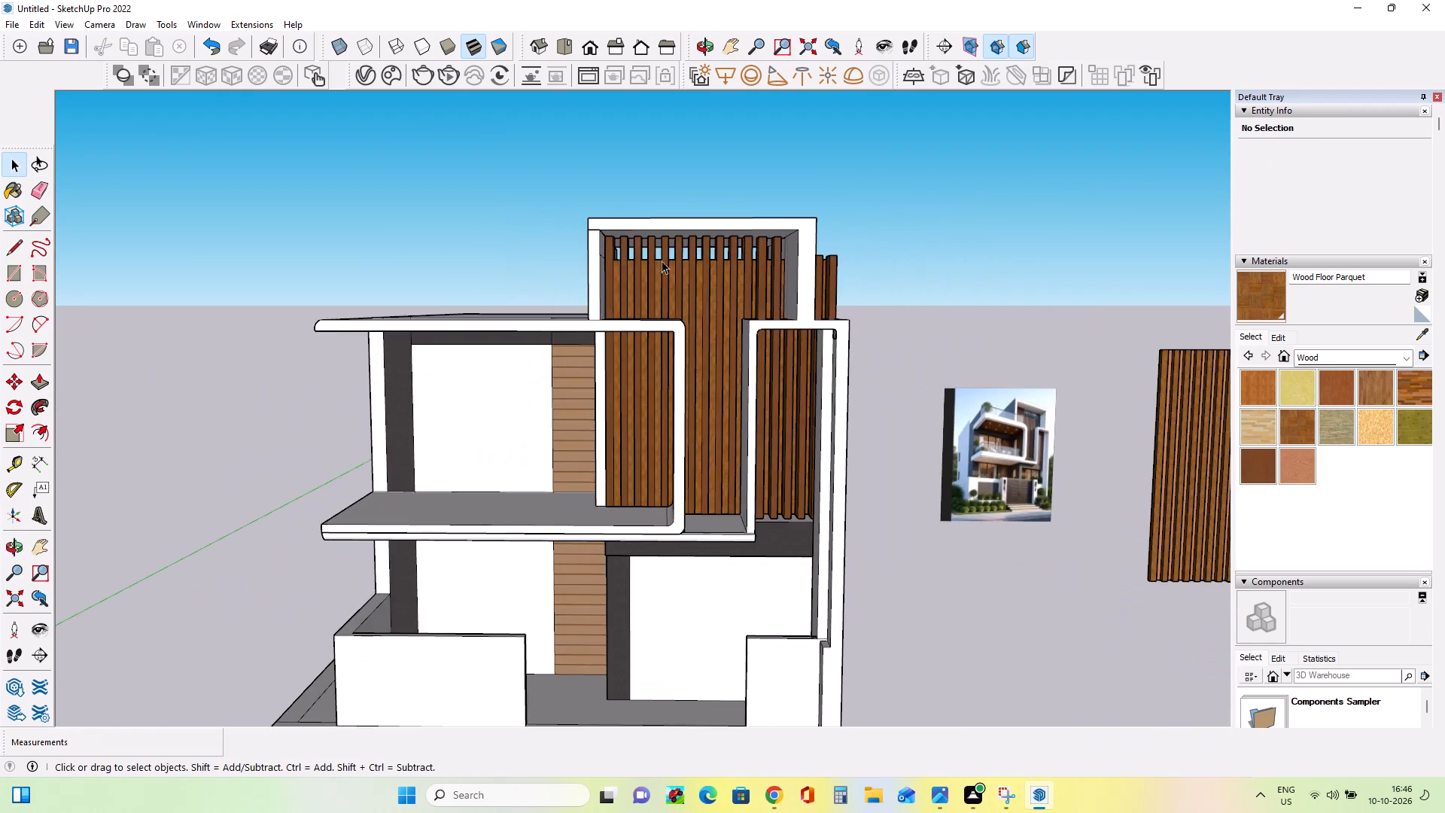
middle_click_drag(687, 302, 726, 326)
scroll(755, 330, "up", 3)
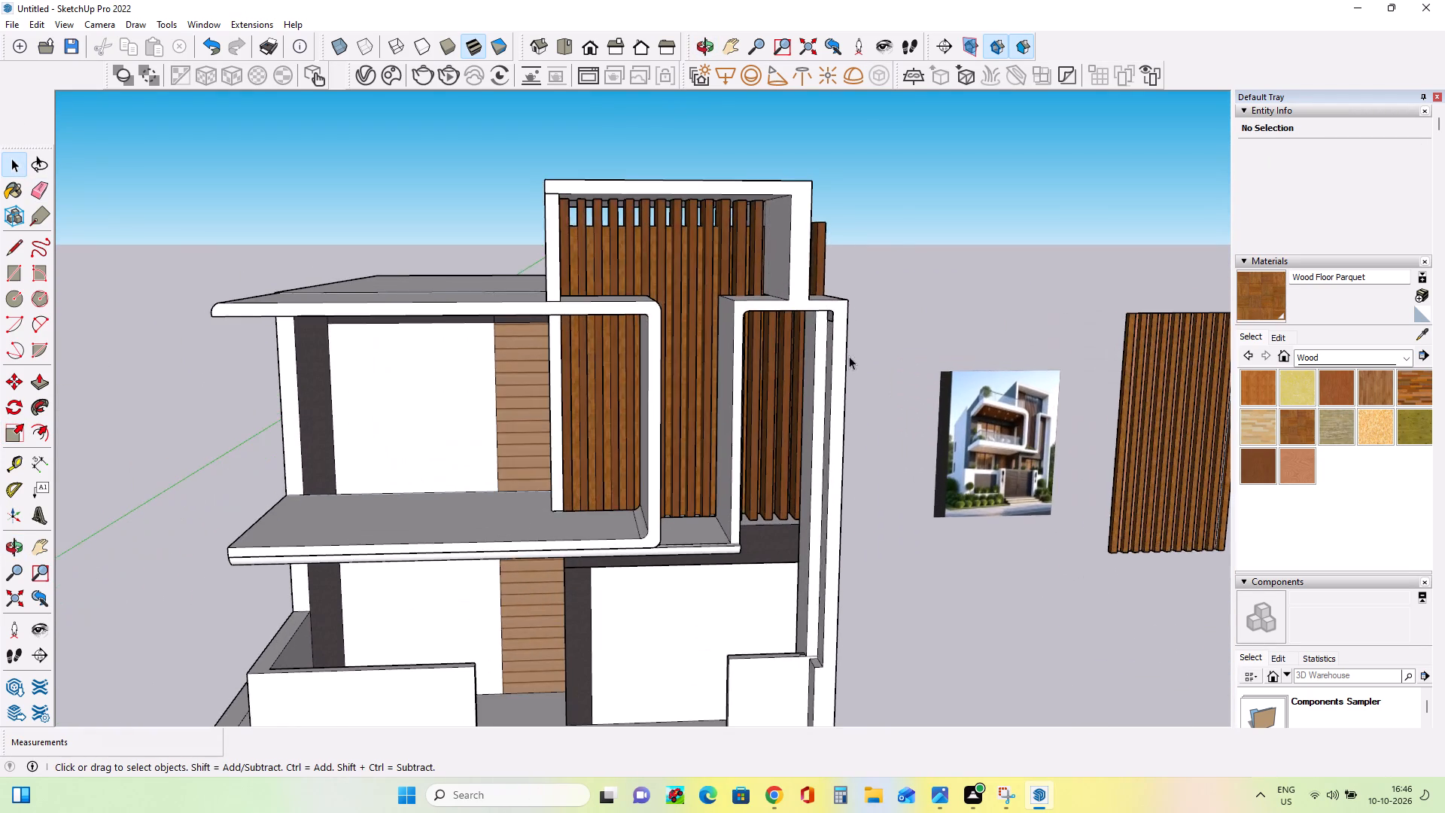
middle_click_drag(849, 356, 823, 353)
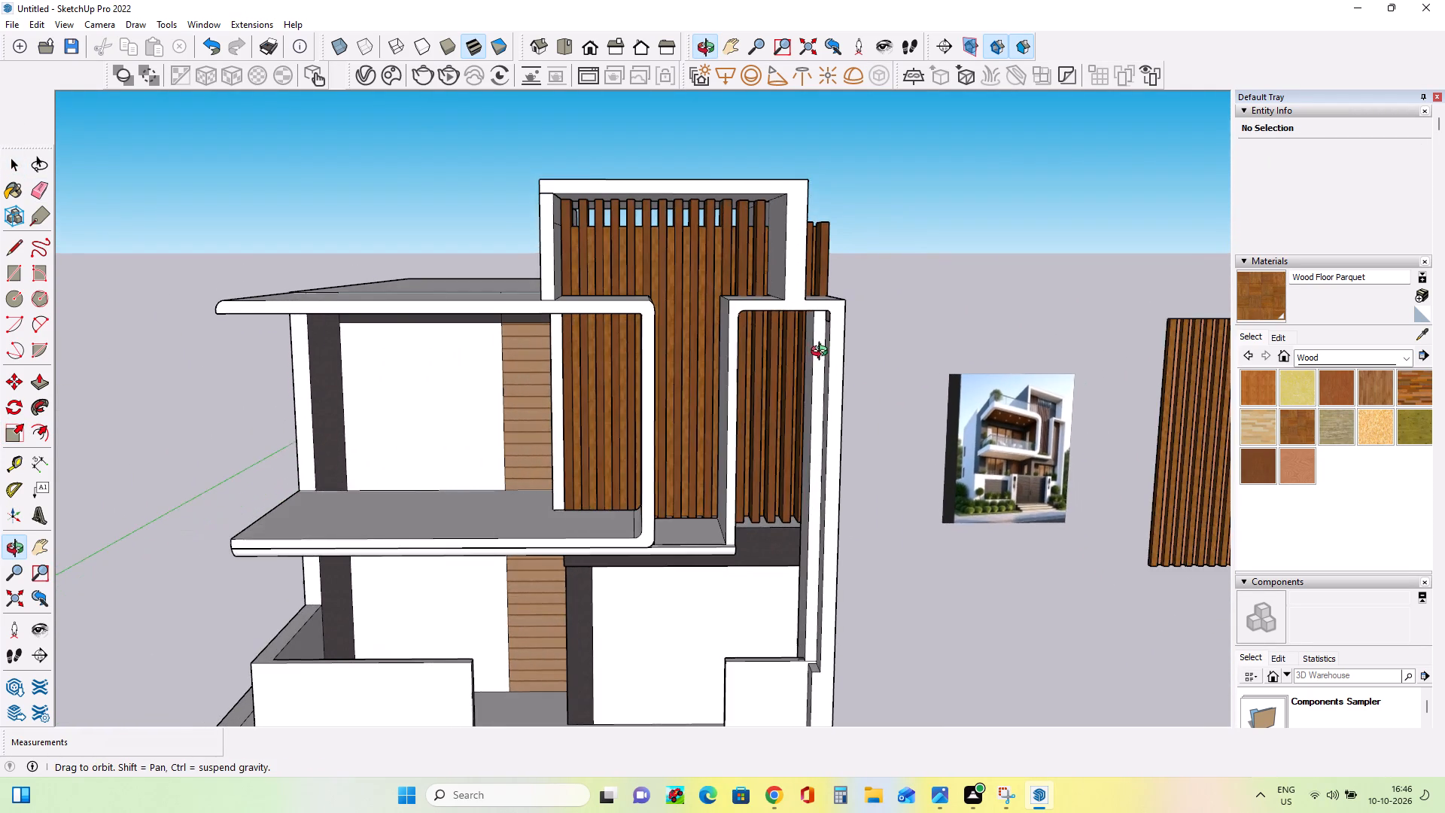
middle_click_drag(823, 353, 829, 352)
scroll(832, 354, "down", 3)
scroll(764, 358, "up", 2)
scroll(764, 358, "down", 1)
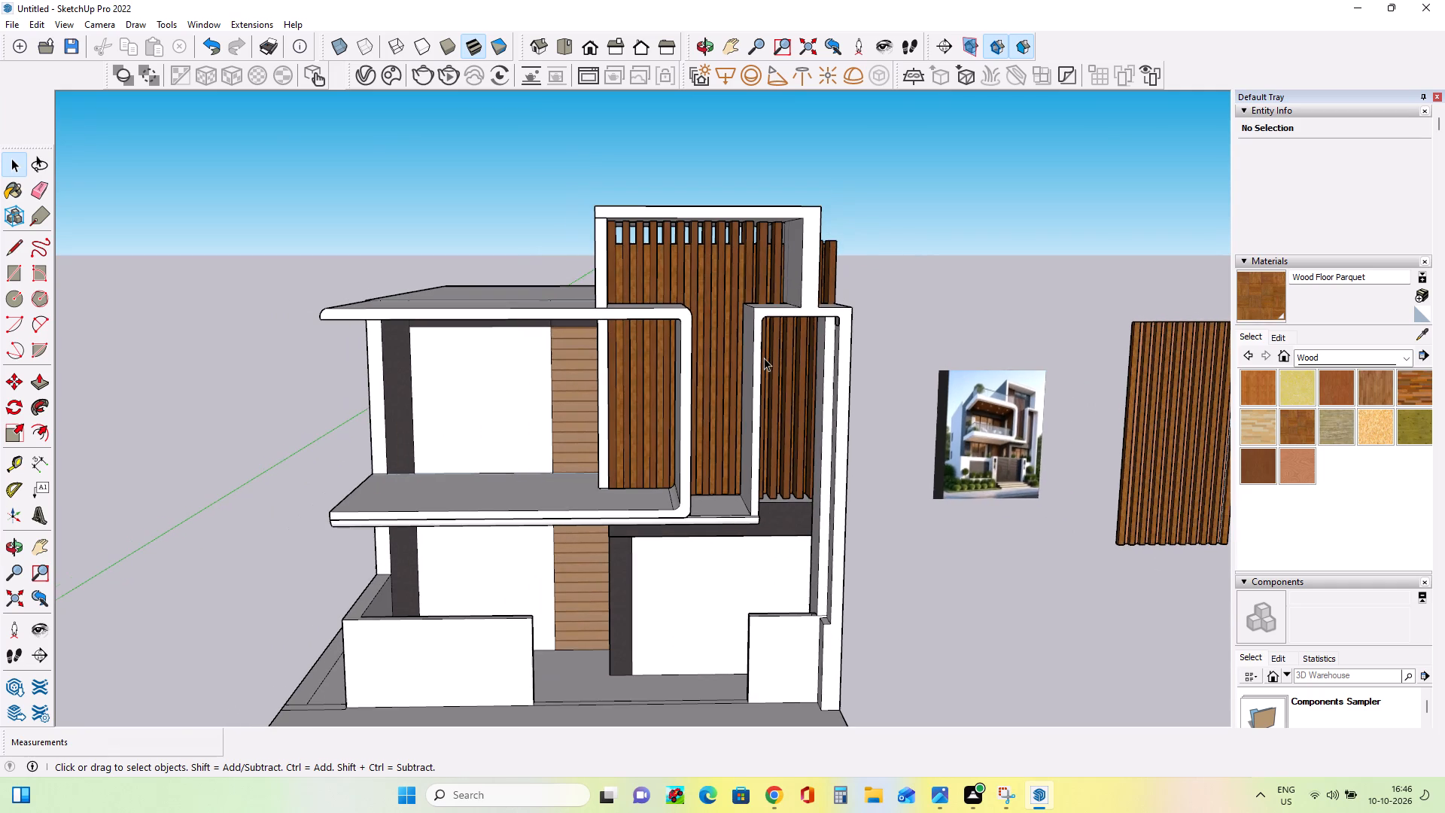
middle_click_drag(763, 358, 808, 367)
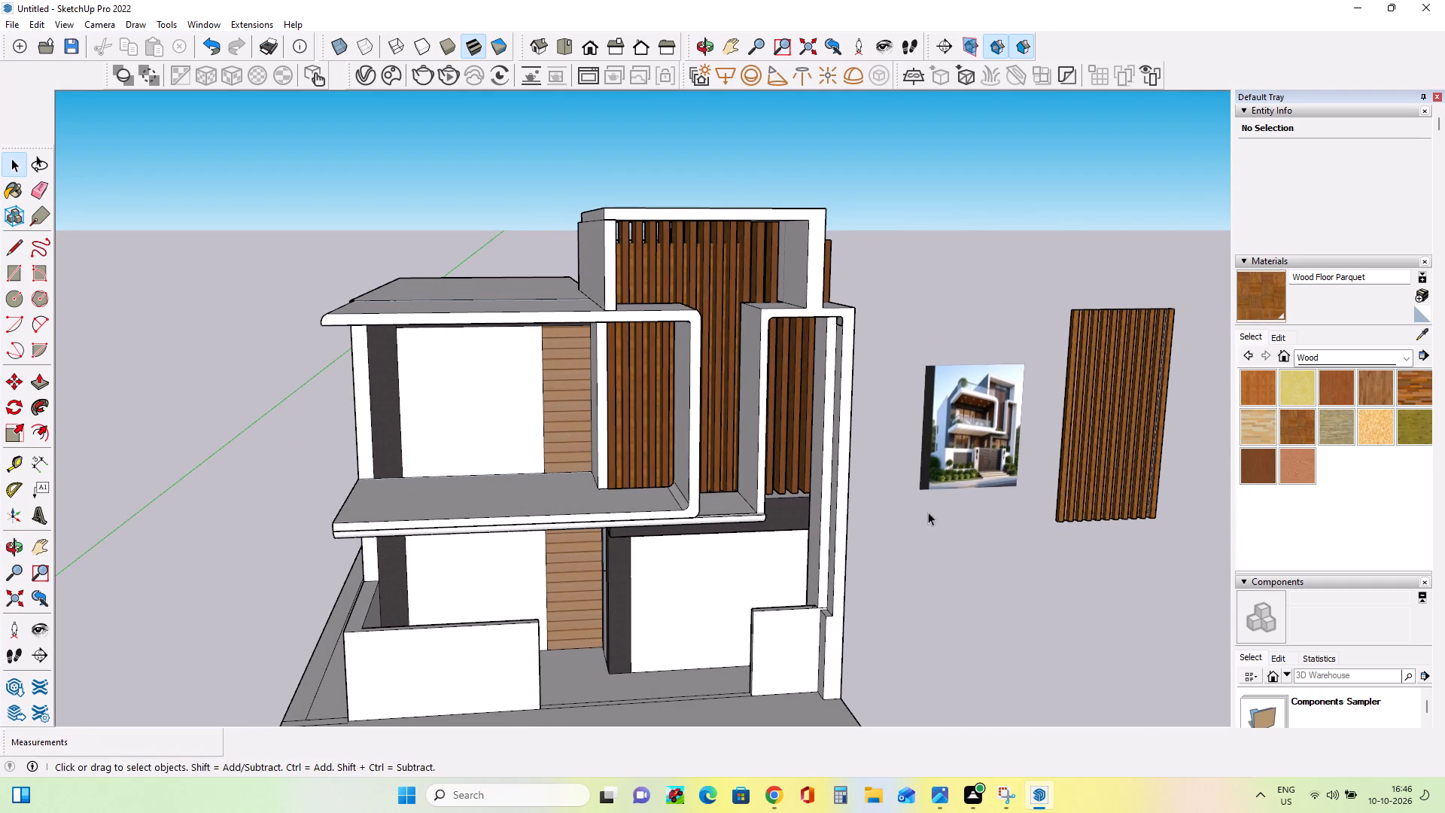
Examine the reference image around the slat panel, the upper frame and the curved balcony frames.
scroll(1005, 382, "up", 3)
scroll(975, 440, "up", 9)
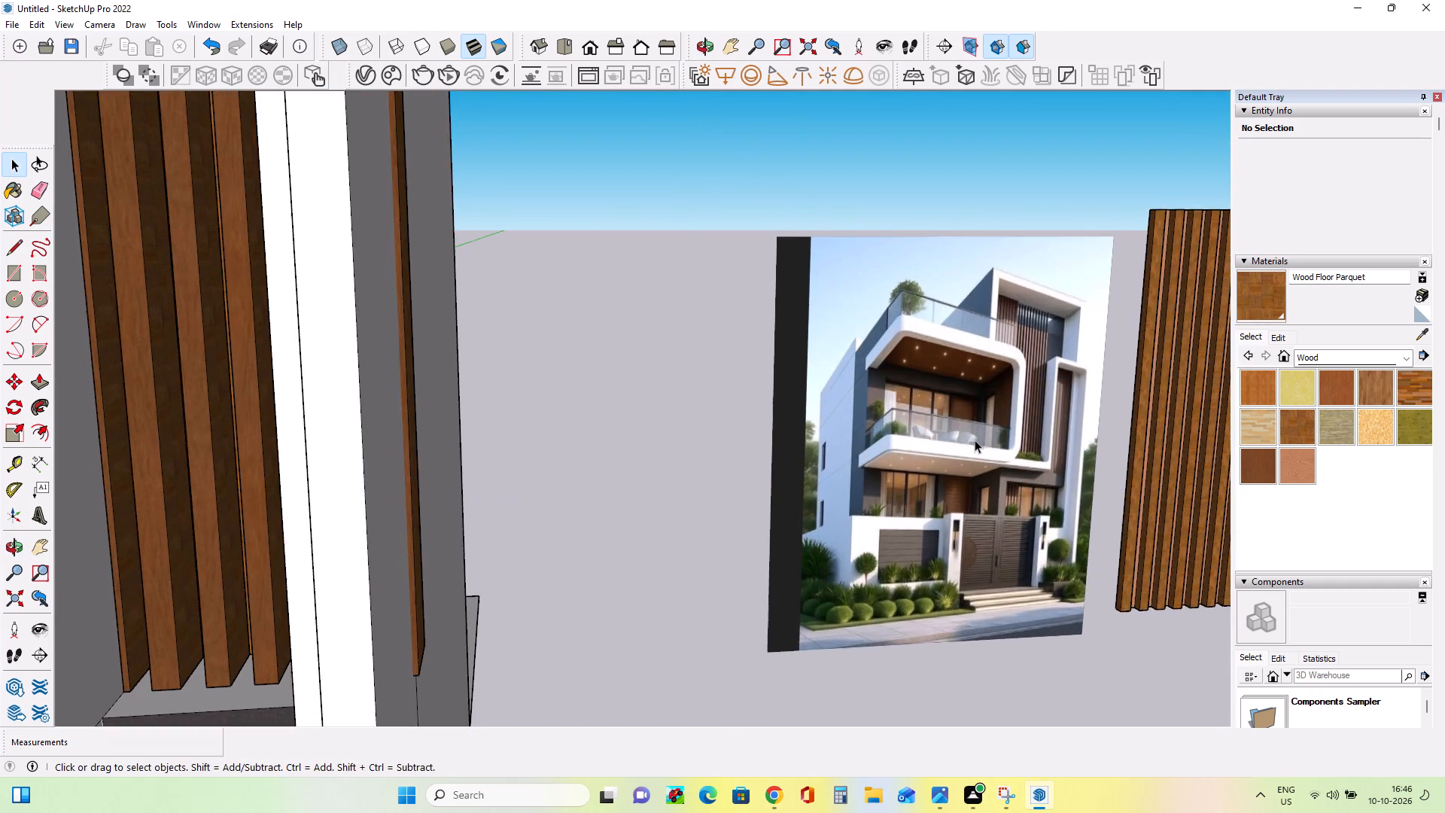
scroll(975, 438, "up", 4)
middle_click_drag(1171, 385, 1112, 373)
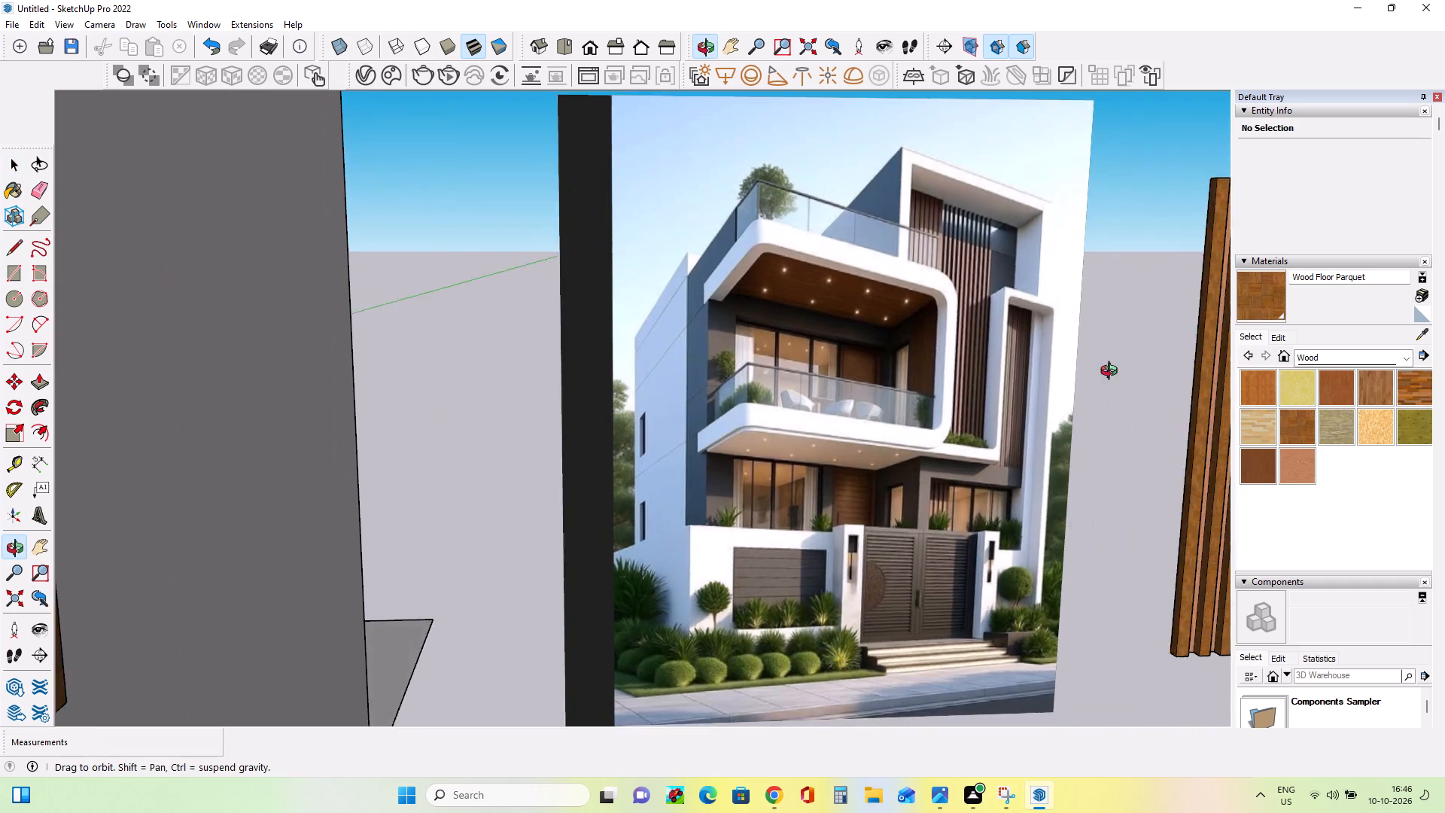
middle_click_drag(1112, 373, 1057, 384)
scroll(657, 343, "up", 7)
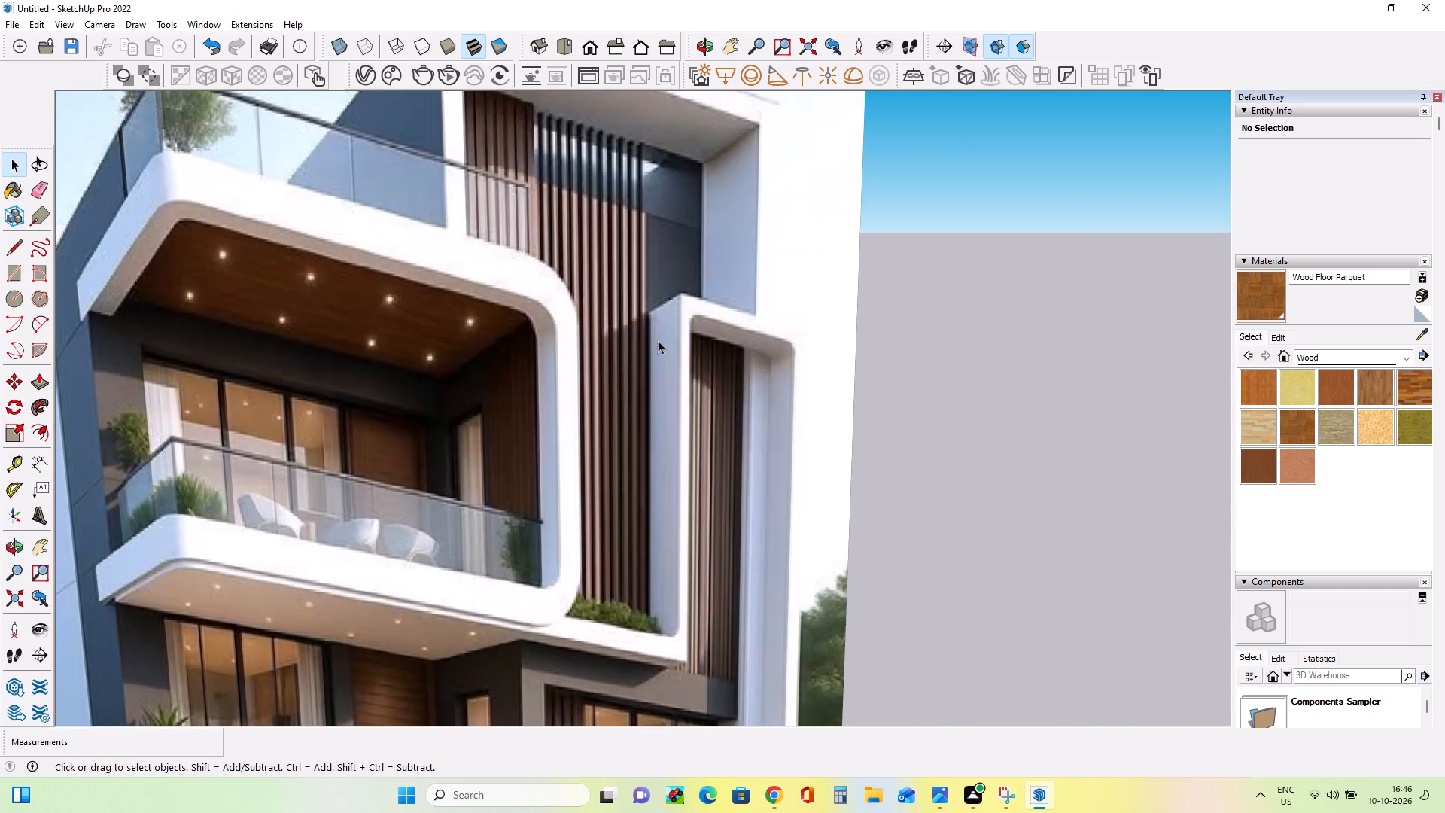
scroll(696, 333, "down", 1)
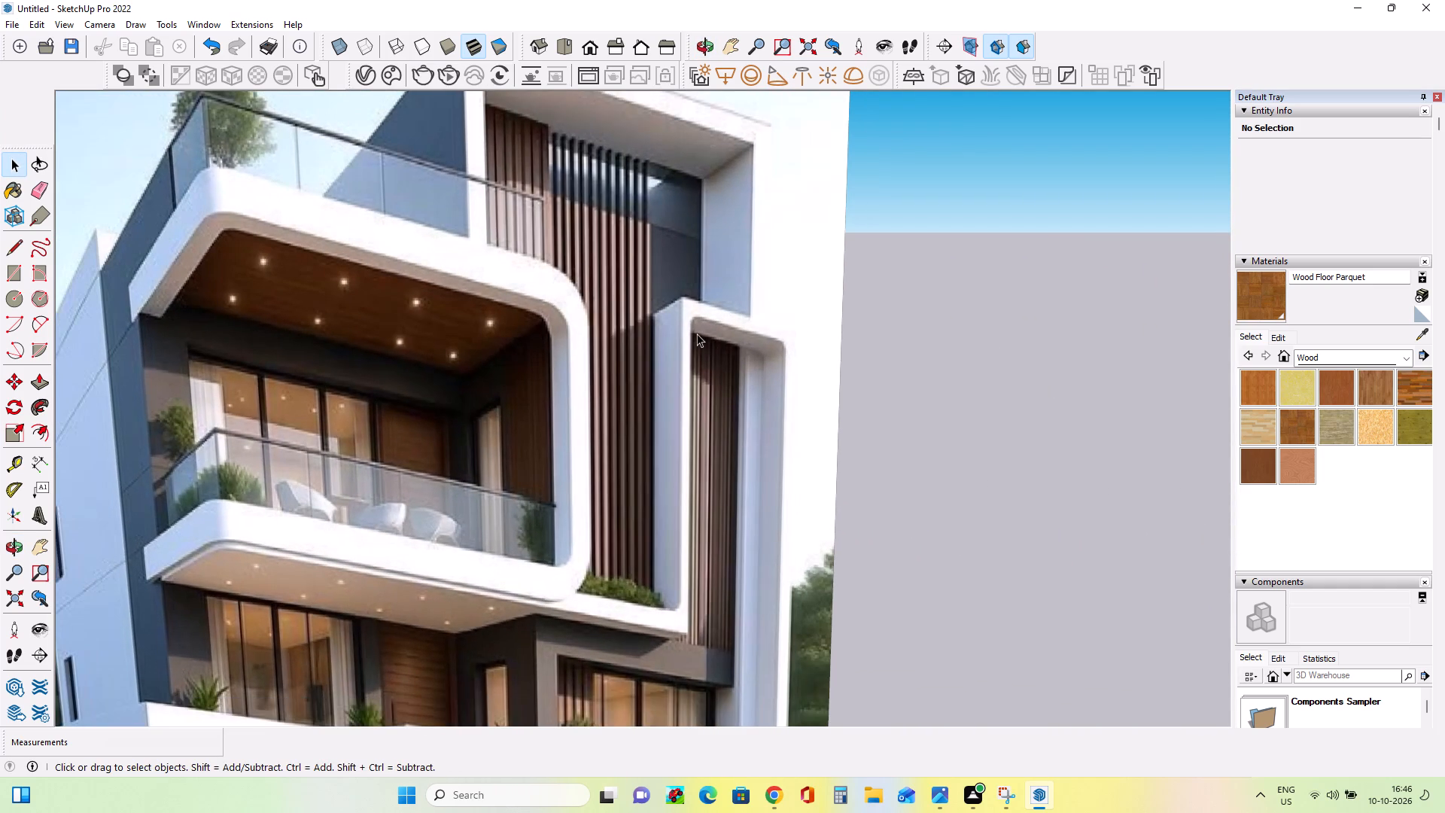
middle_click_drag(697, 333, 715, 367)
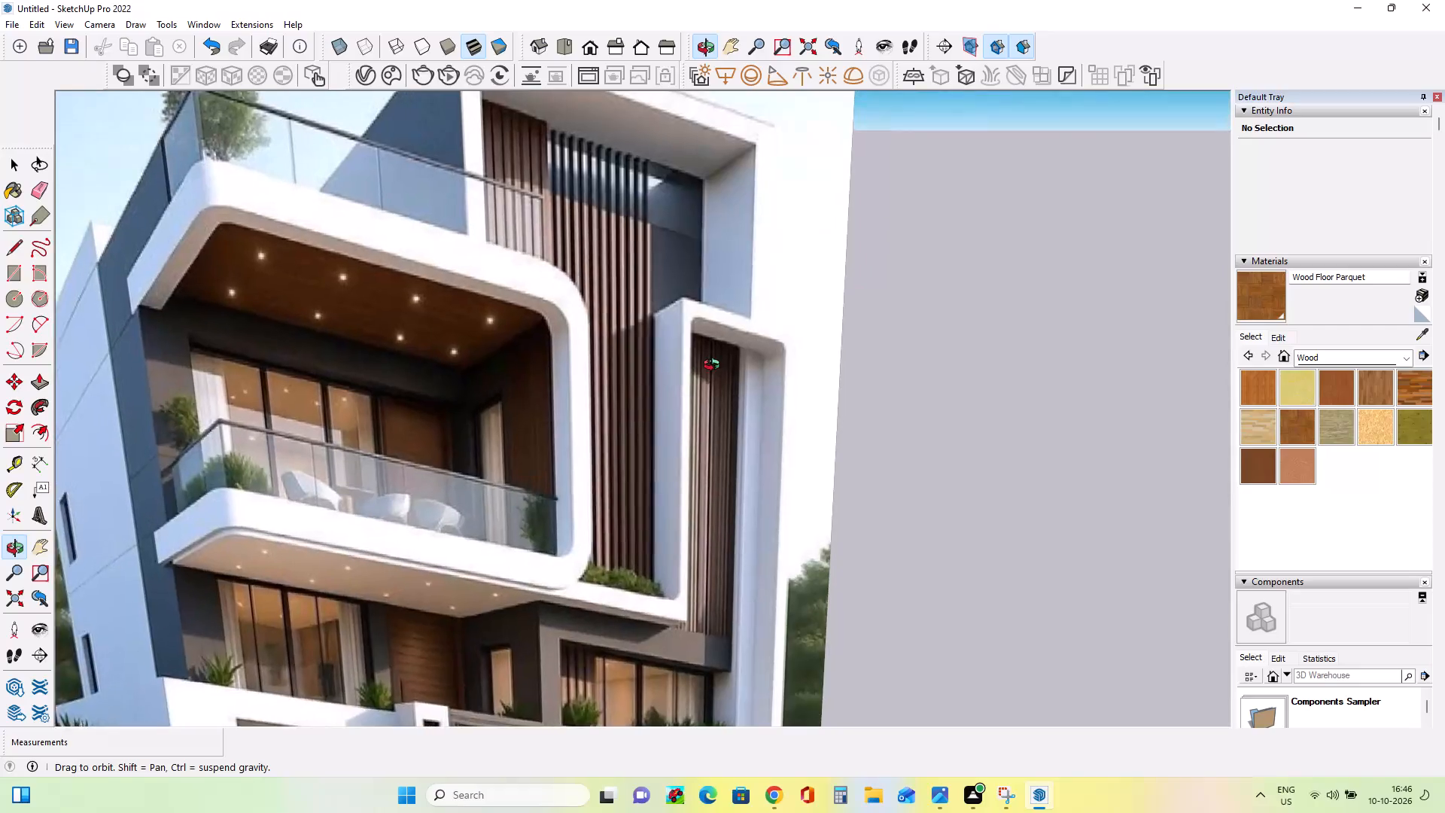
middle_click_drag(715, 367, 765, 297)
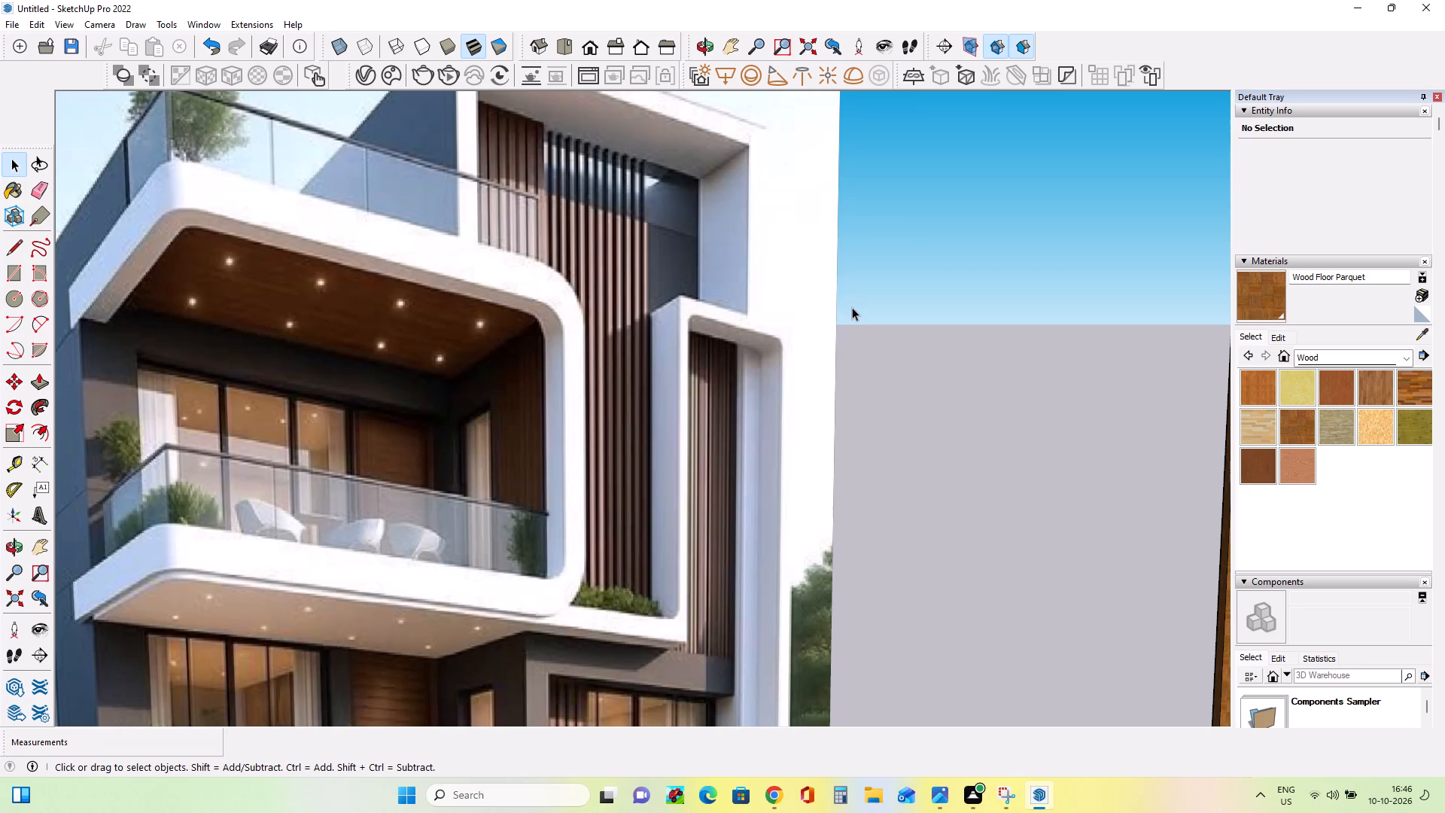
Inspect the whole house model from the front and along the side wall where the slats protrude.
scroll(852, 307, "down", 3)
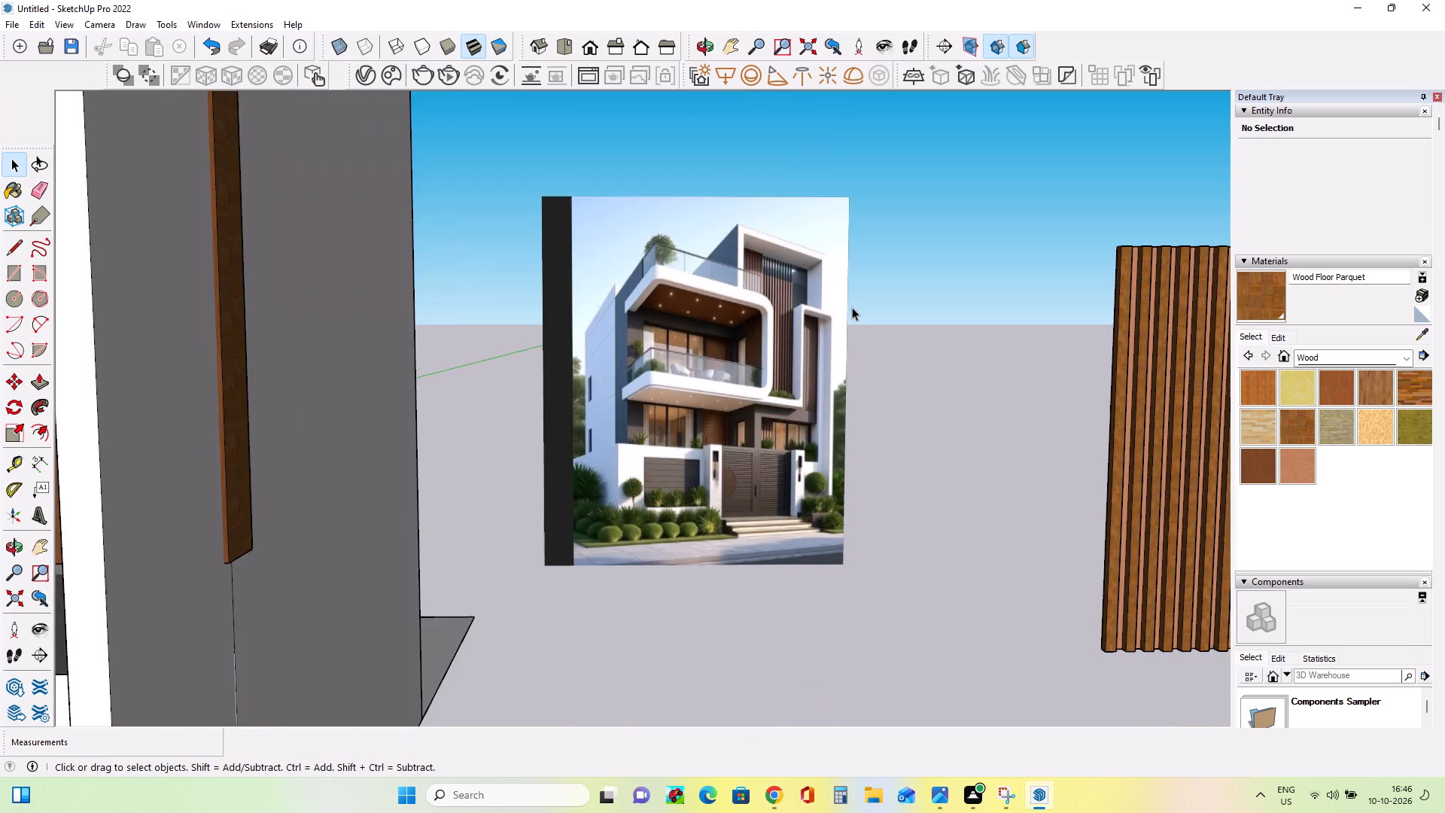
scroll(852, 307, "down", 13)
middle_click_drag(629, 303, 675, 357)
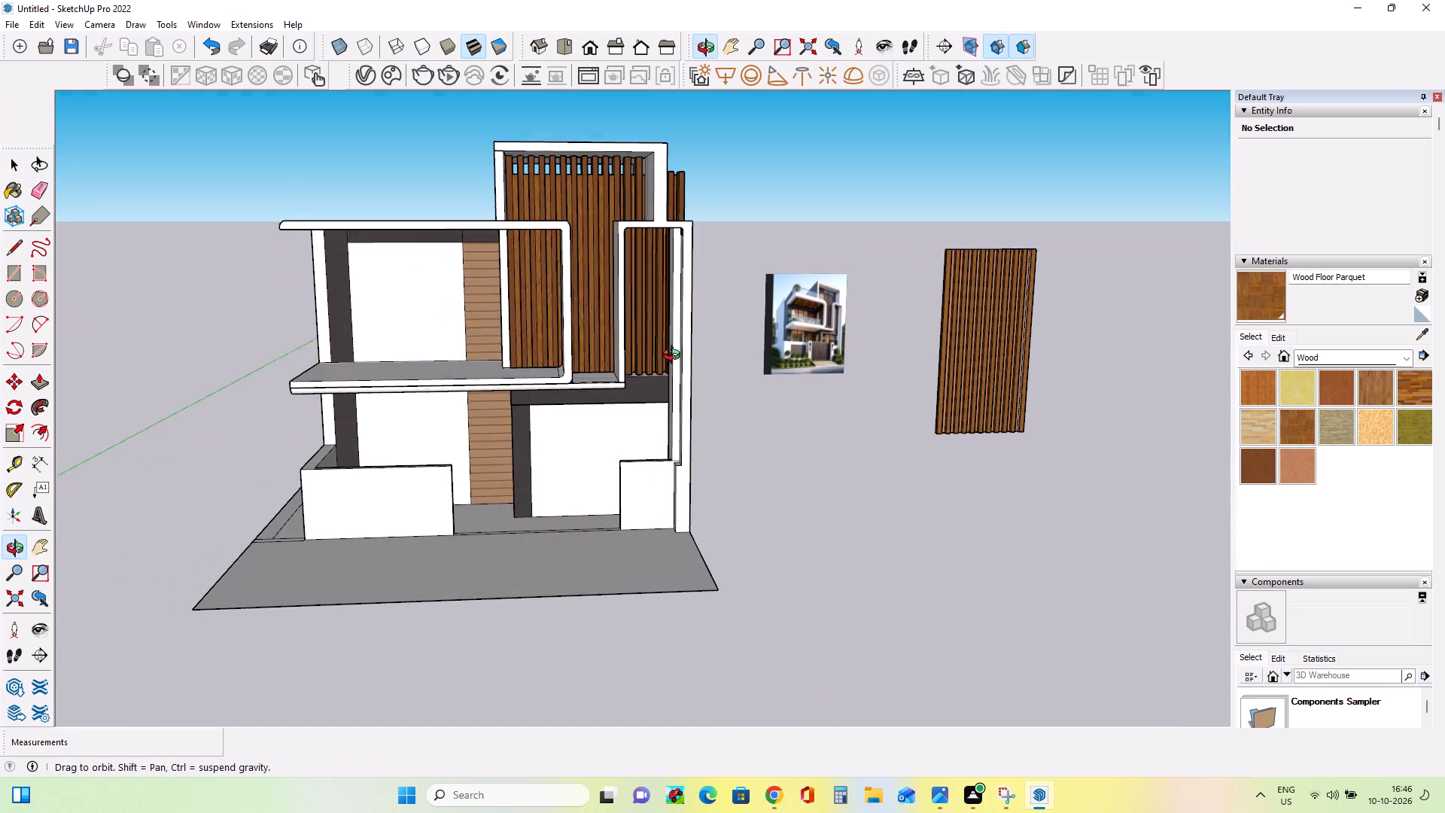
middle_click_drag(675, 357, 677, 358)
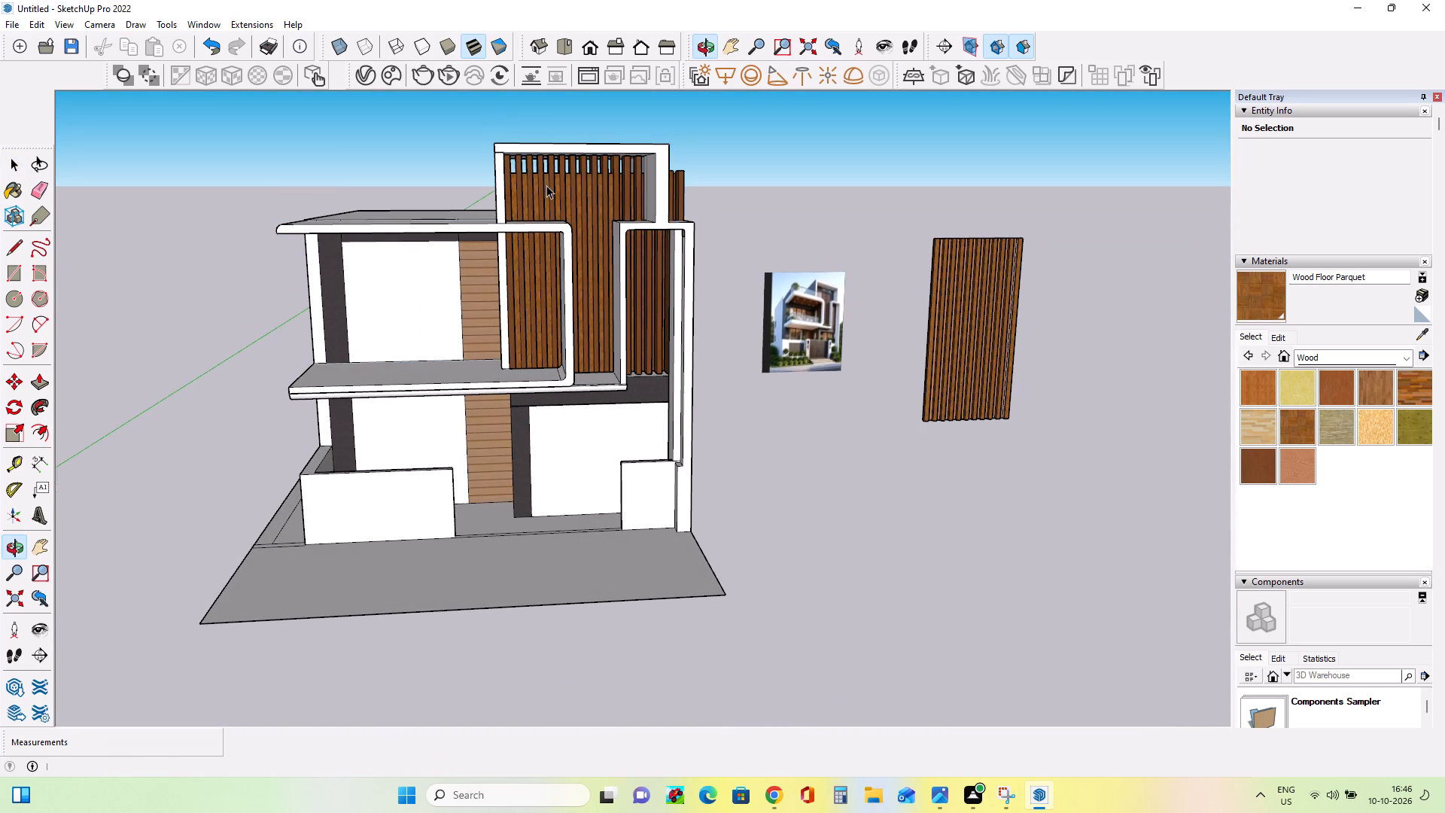
middle_click_drag(548, 179, 129, 289)
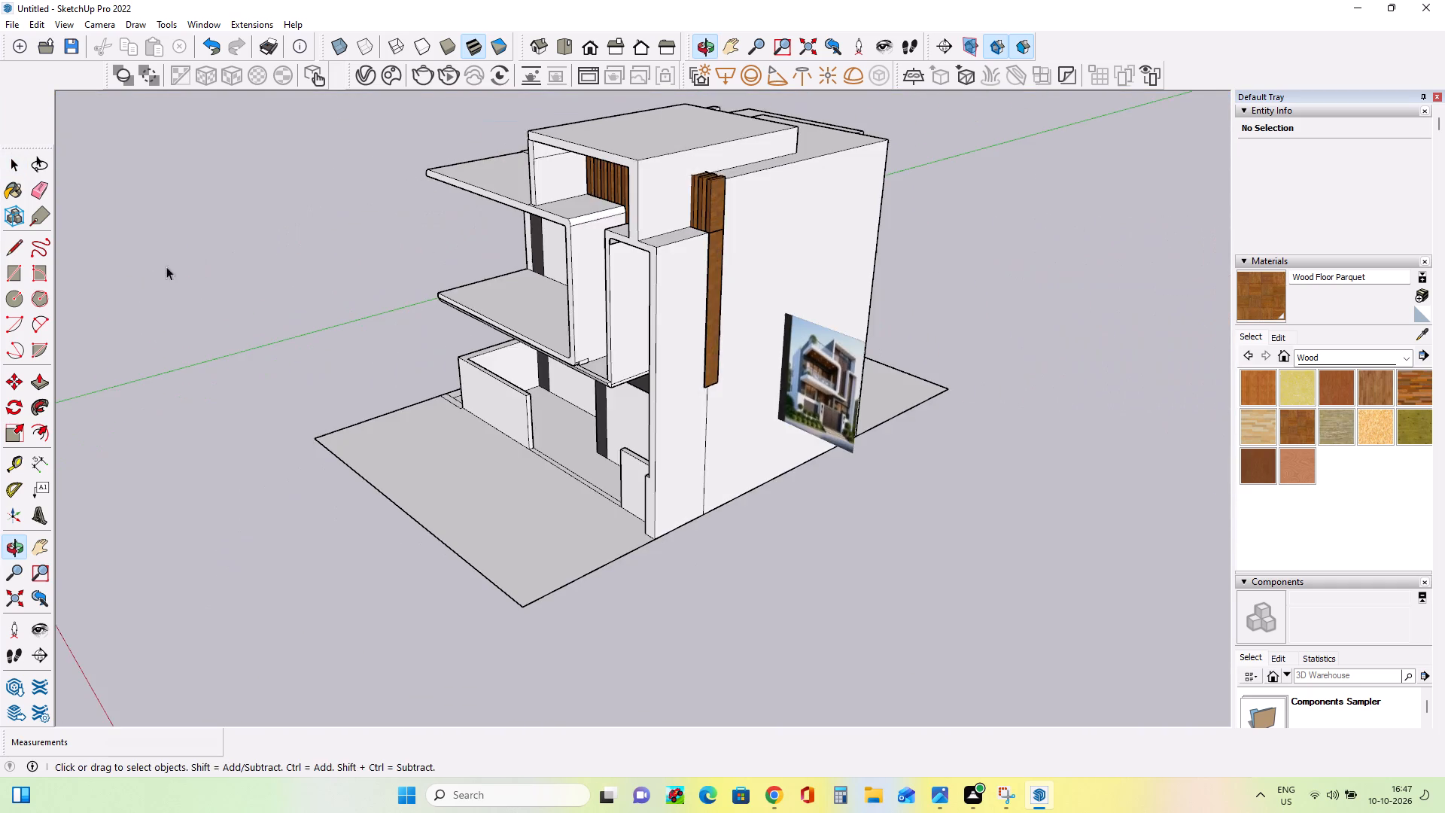
middle_click_drag(719, 174, 991, 72)
middle_click_drag(598, 197, 706, 156)
middle_click_drag(698, 163, 670, 173)
middle_click_drag(652, 178, 628, 192)
middle_click_drag(631, 189, 782, 180)
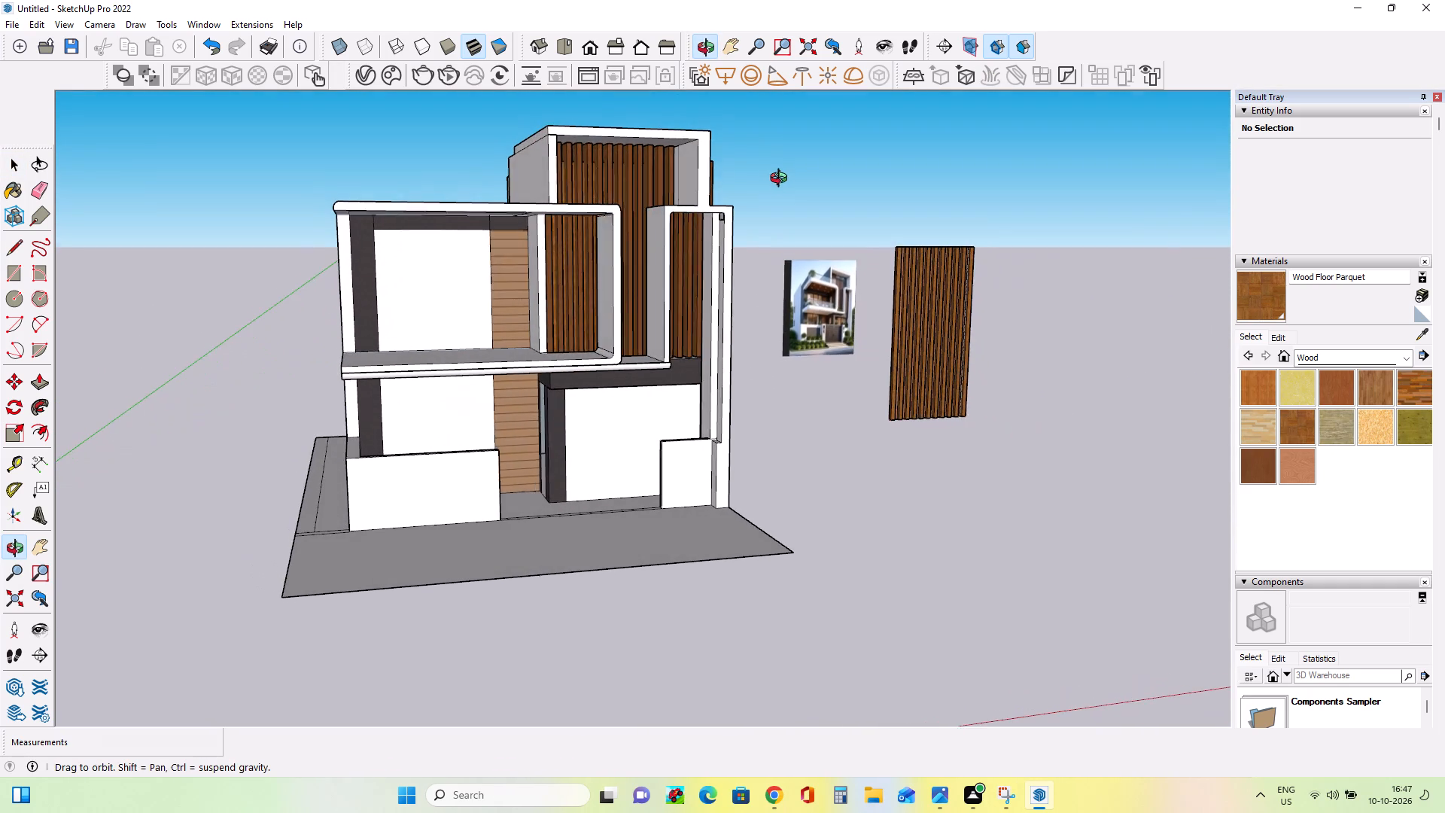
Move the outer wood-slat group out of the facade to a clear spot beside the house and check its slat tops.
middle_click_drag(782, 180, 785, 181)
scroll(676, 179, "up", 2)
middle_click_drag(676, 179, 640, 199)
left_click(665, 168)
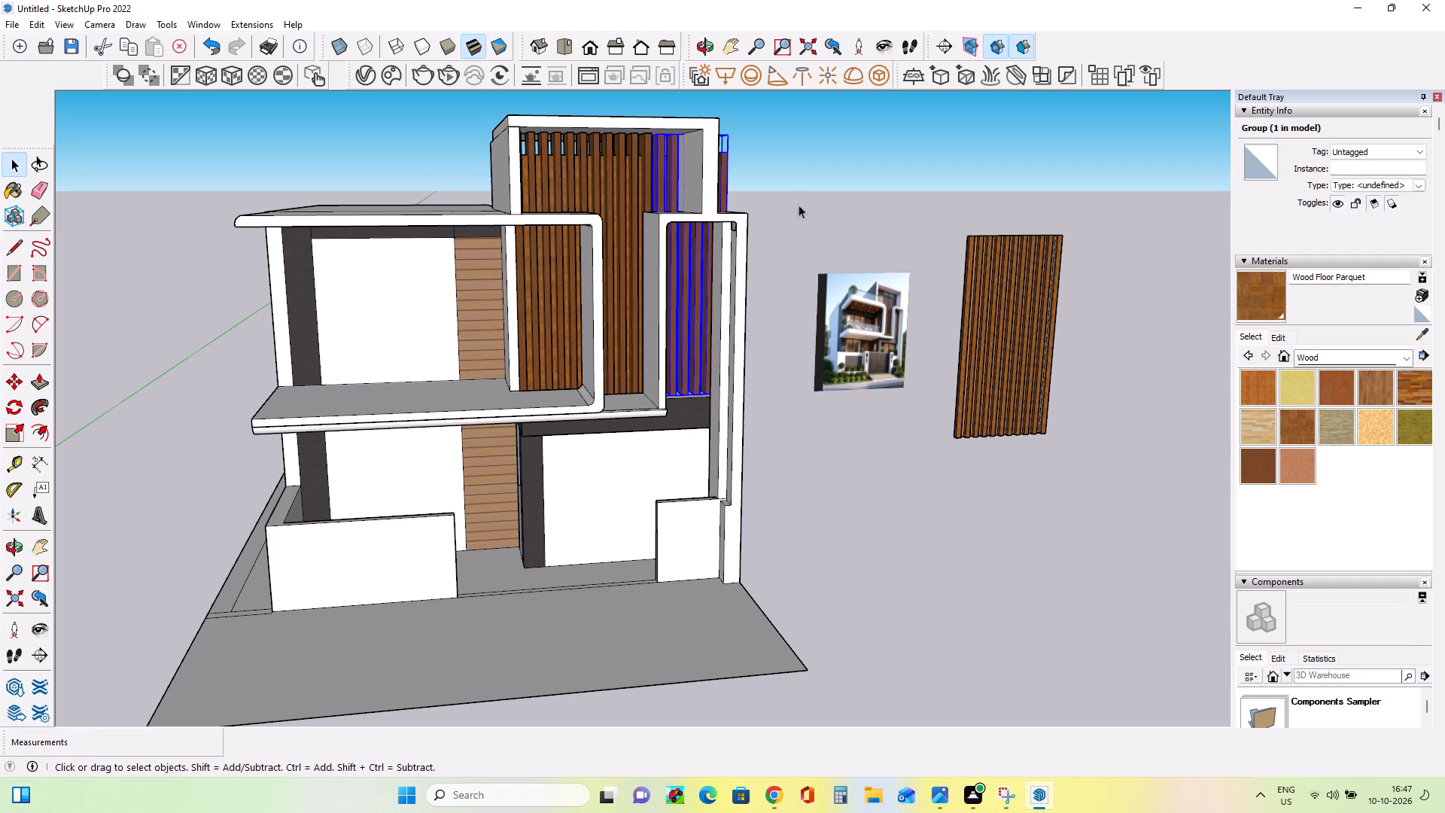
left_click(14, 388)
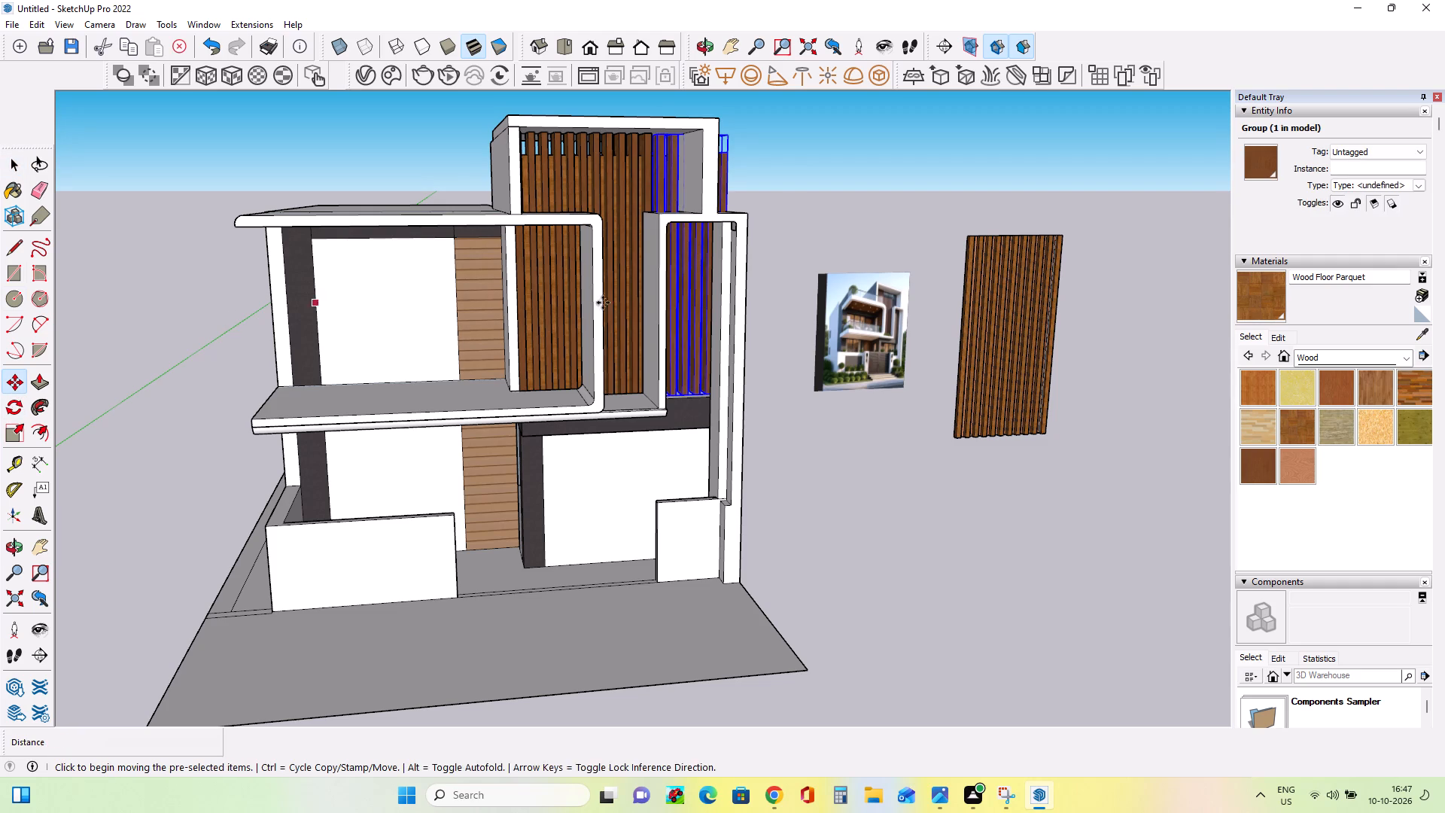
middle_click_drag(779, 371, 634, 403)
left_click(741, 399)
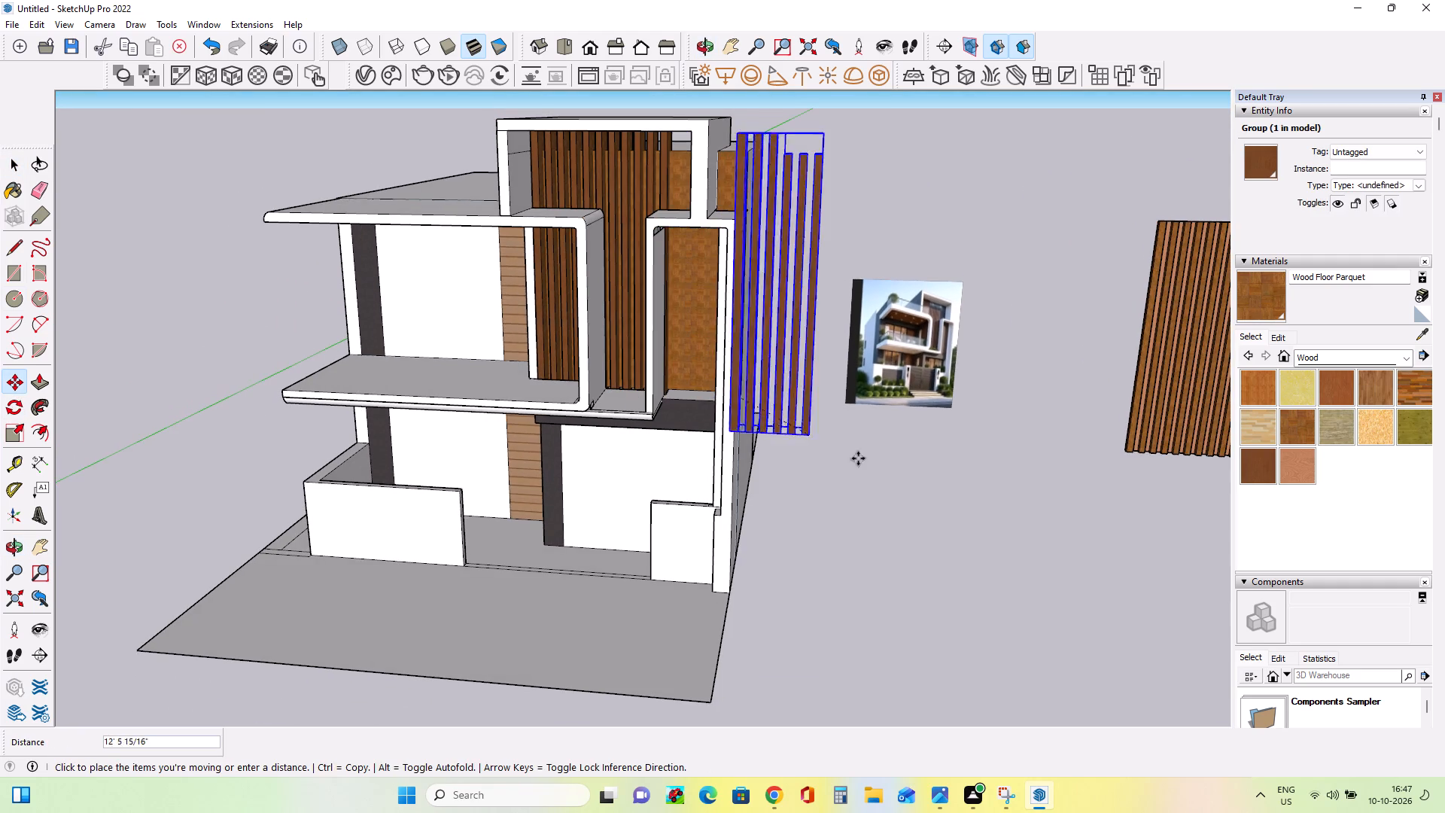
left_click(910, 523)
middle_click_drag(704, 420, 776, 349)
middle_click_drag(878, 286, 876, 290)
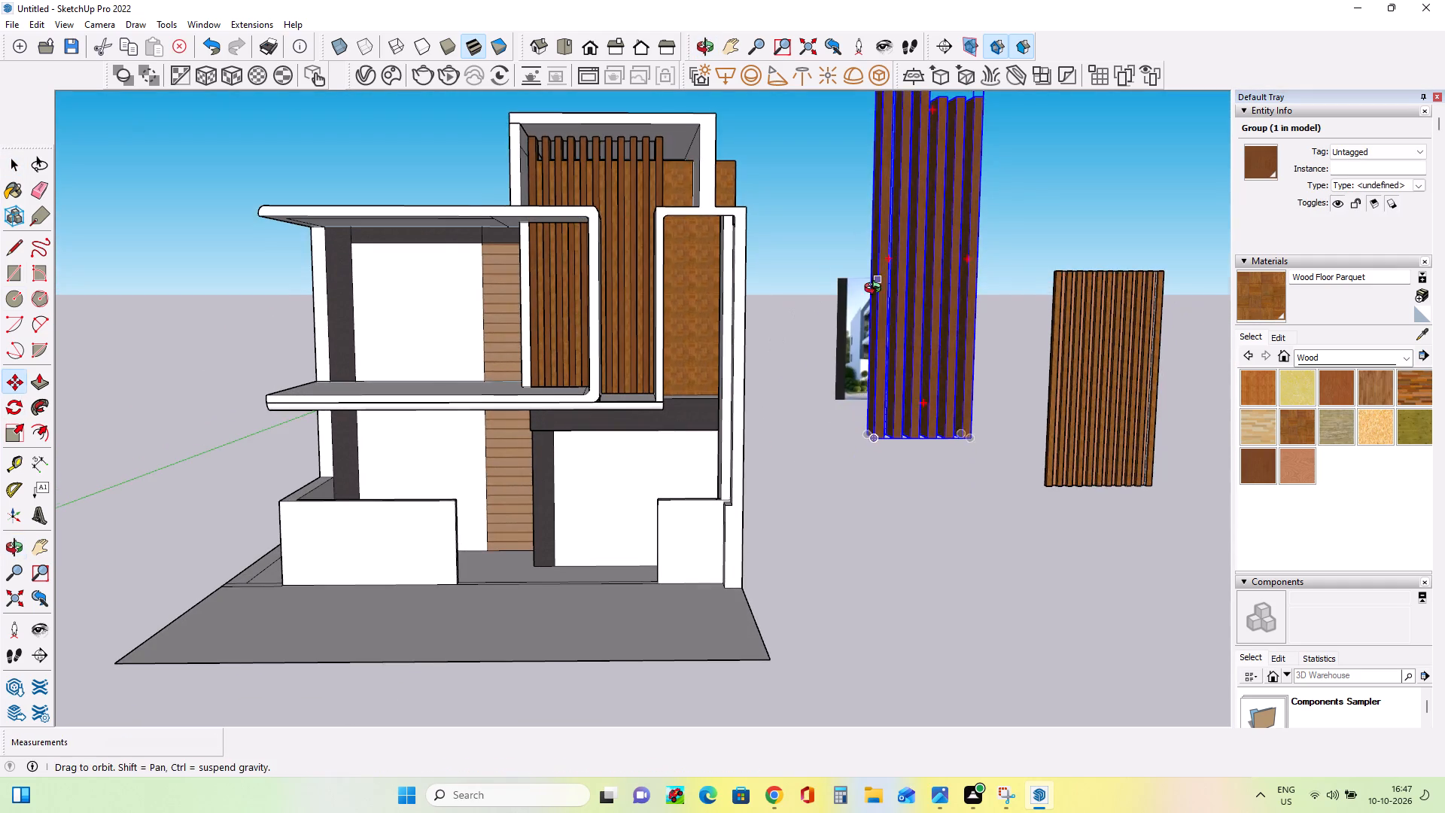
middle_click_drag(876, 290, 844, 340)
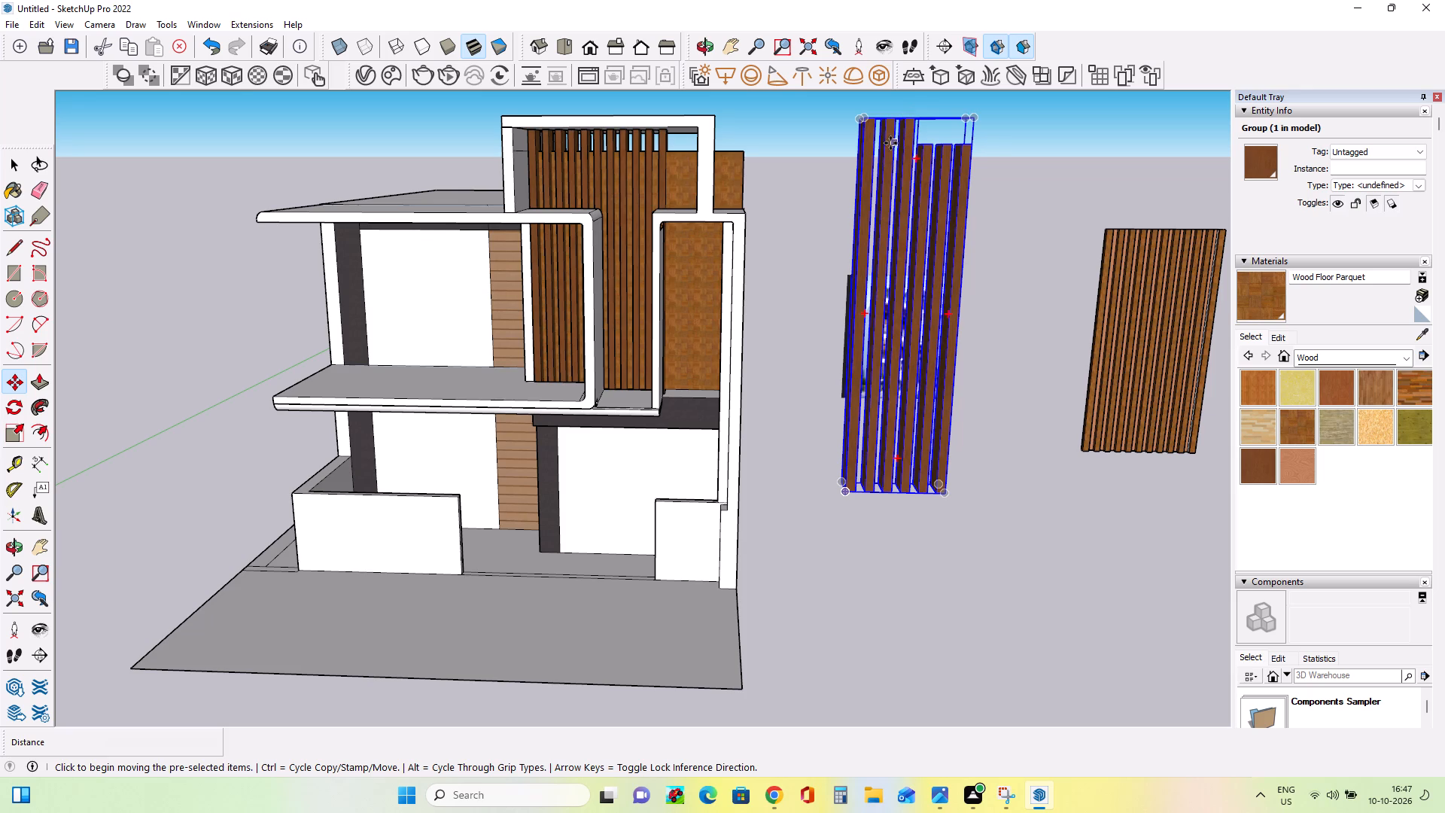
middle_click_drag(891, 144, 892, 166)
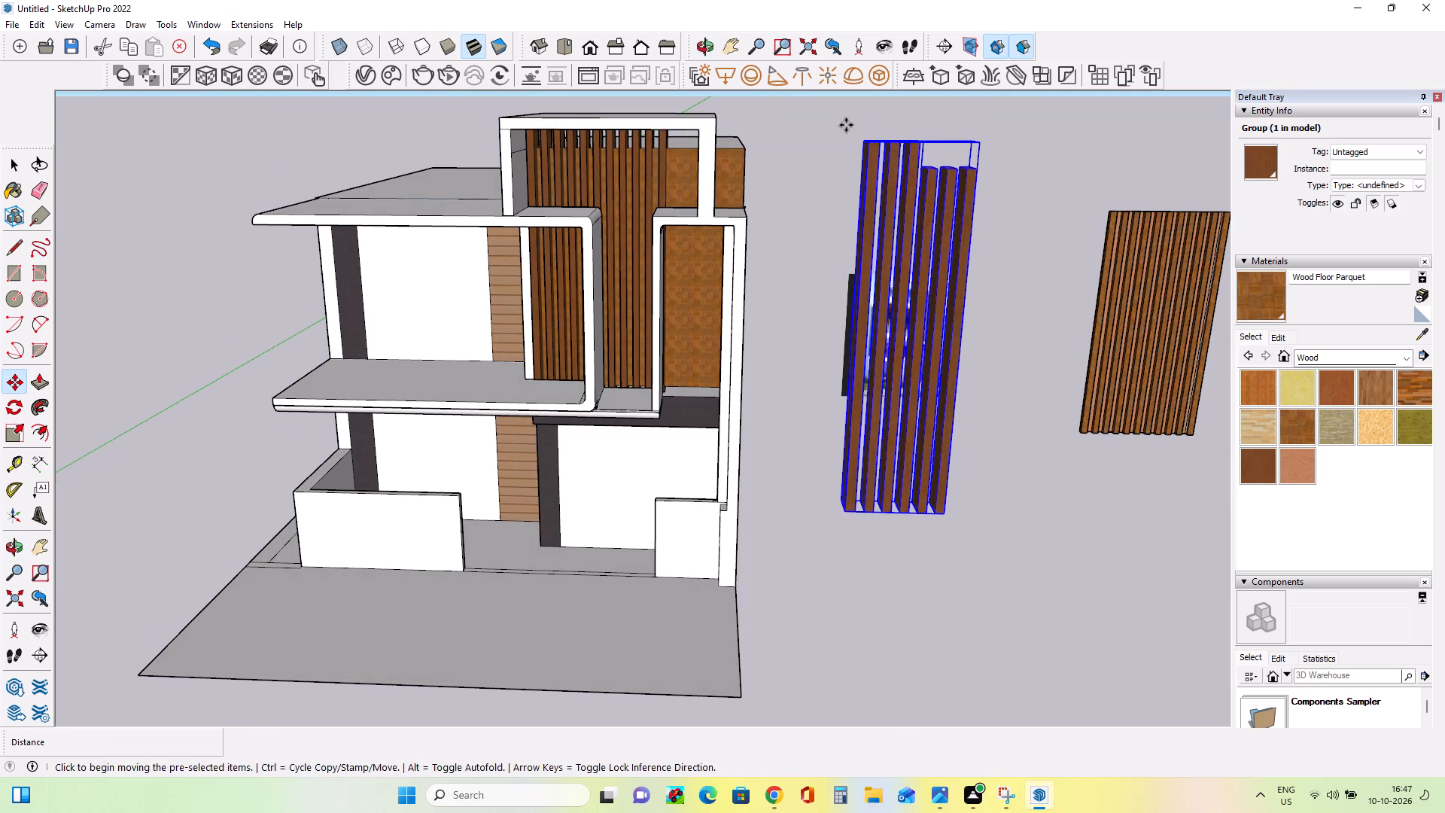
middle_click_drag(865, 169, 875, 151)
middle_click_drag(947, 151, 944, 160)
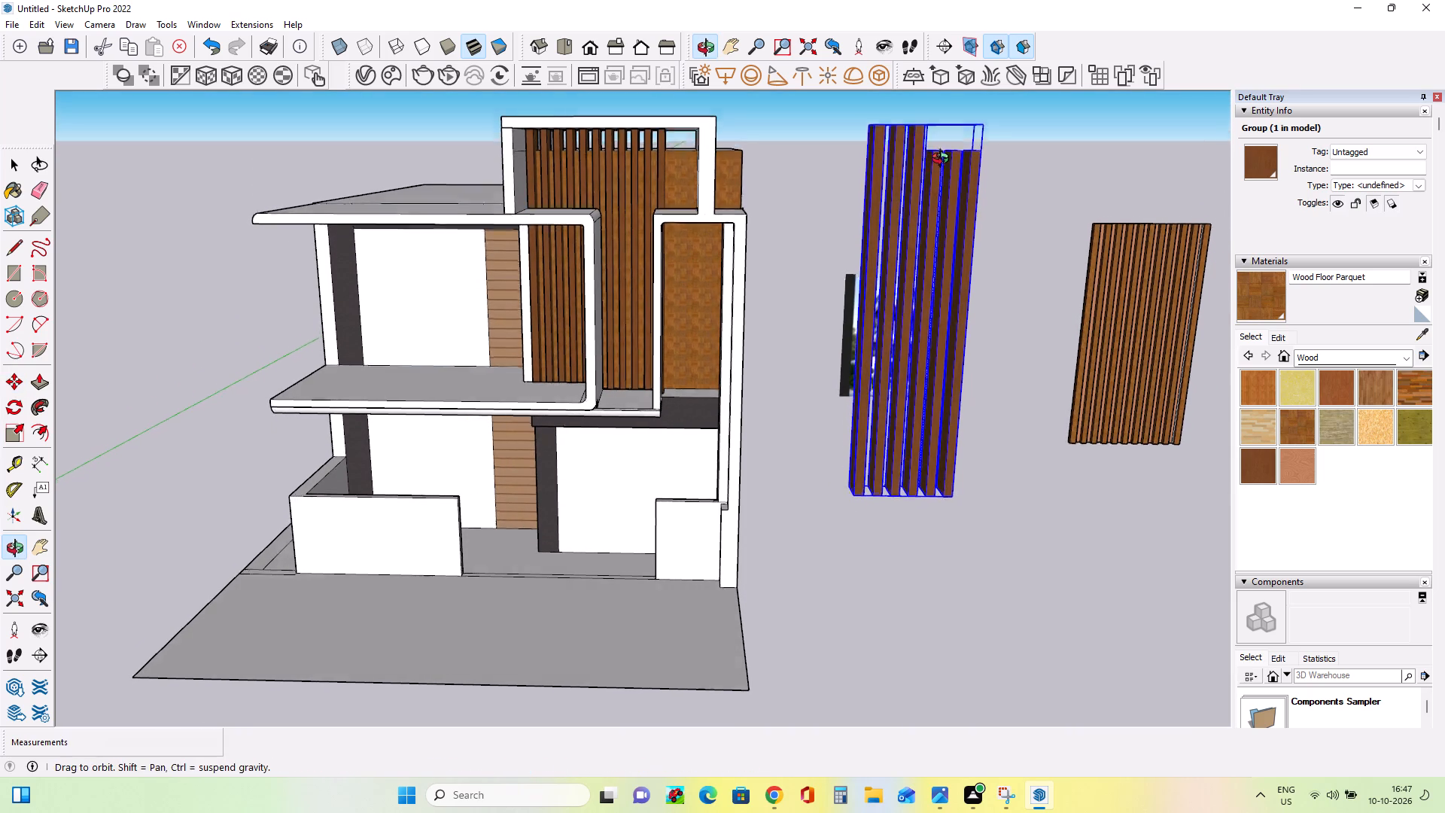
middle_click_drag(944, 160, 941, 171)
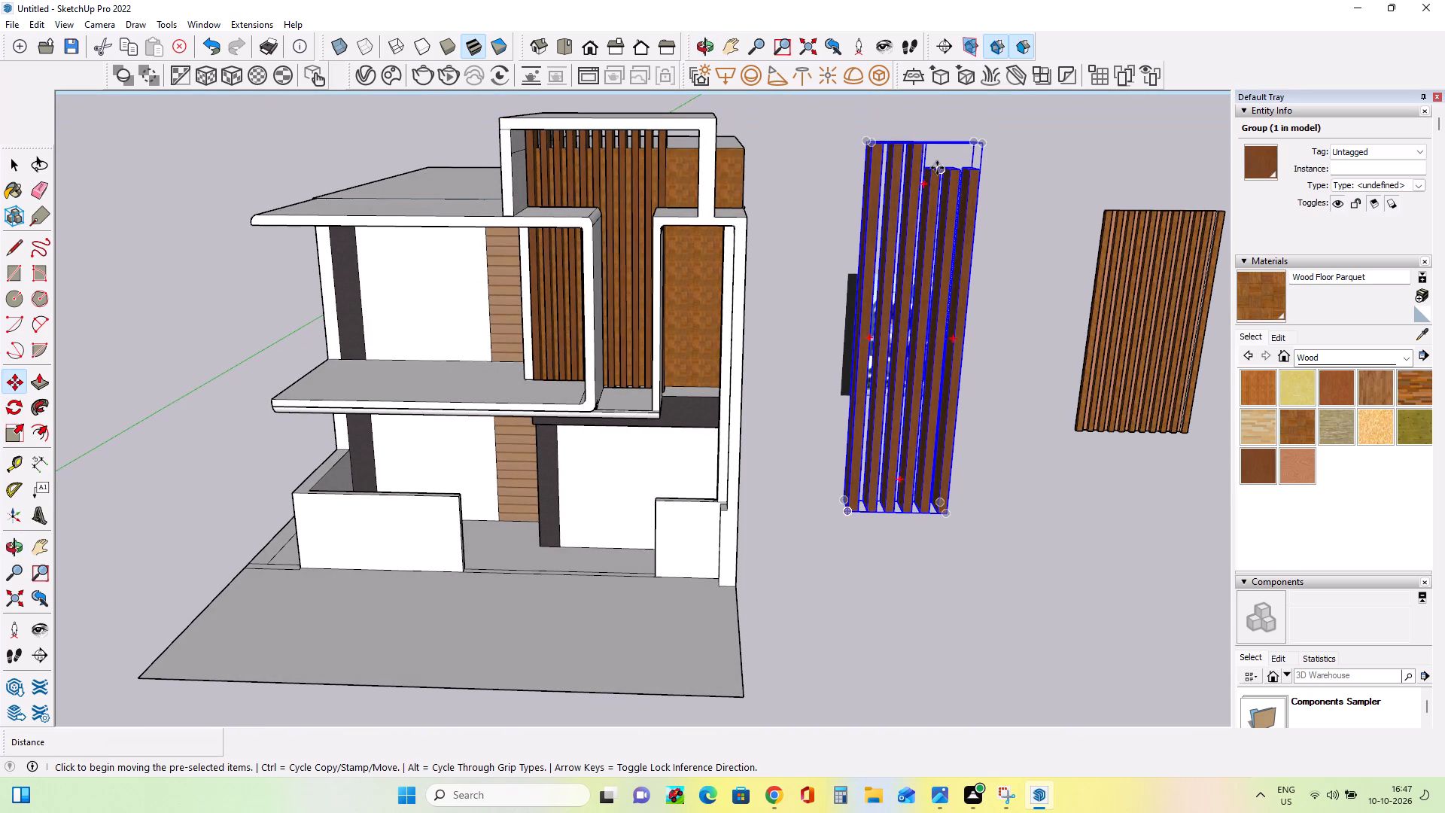
Undo the slat group's move and the preceding height edits to its outer slats, and leave the group's editing context.
key("ctrl+z")
key("ctrl+z")
key("ctrl+z")
key("ctrl+z")
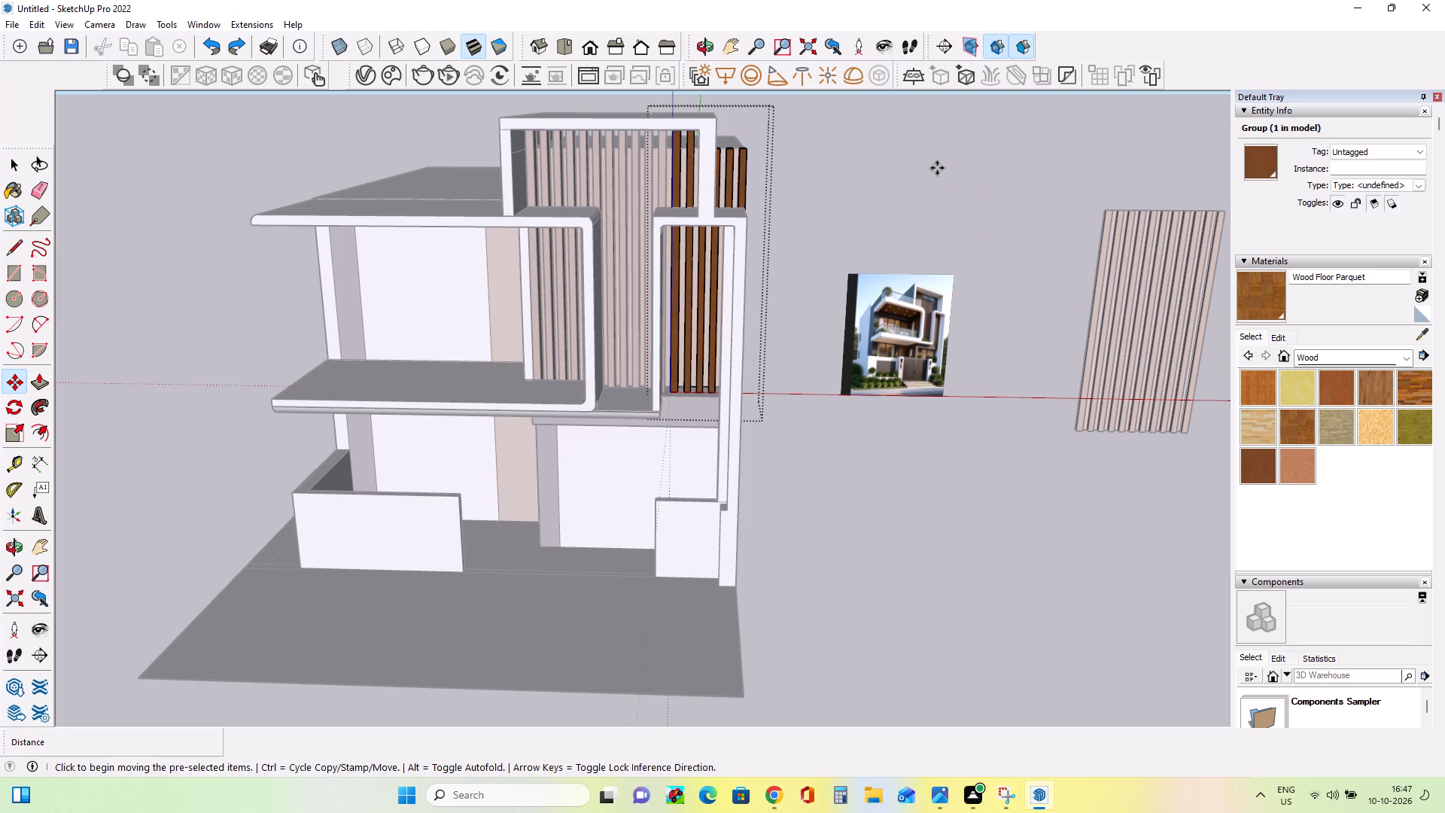
key("ctrl+z")
key("ctrl+z")
key("ctrl+z")
key("ctrl+z")
key("ctrl+z")
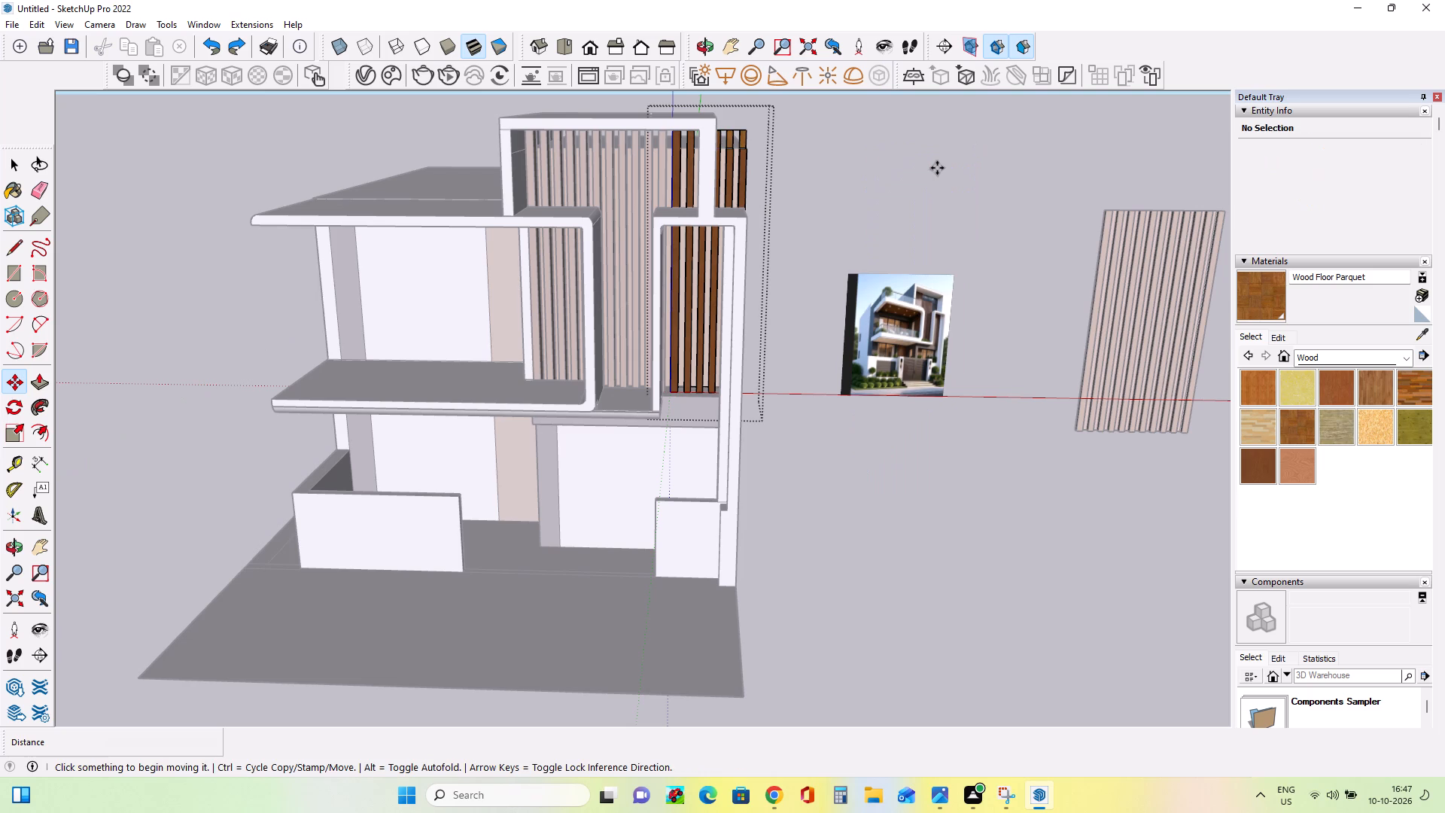
key("ctrl+z")
key("ctrl+z")
key("ctrl+z")
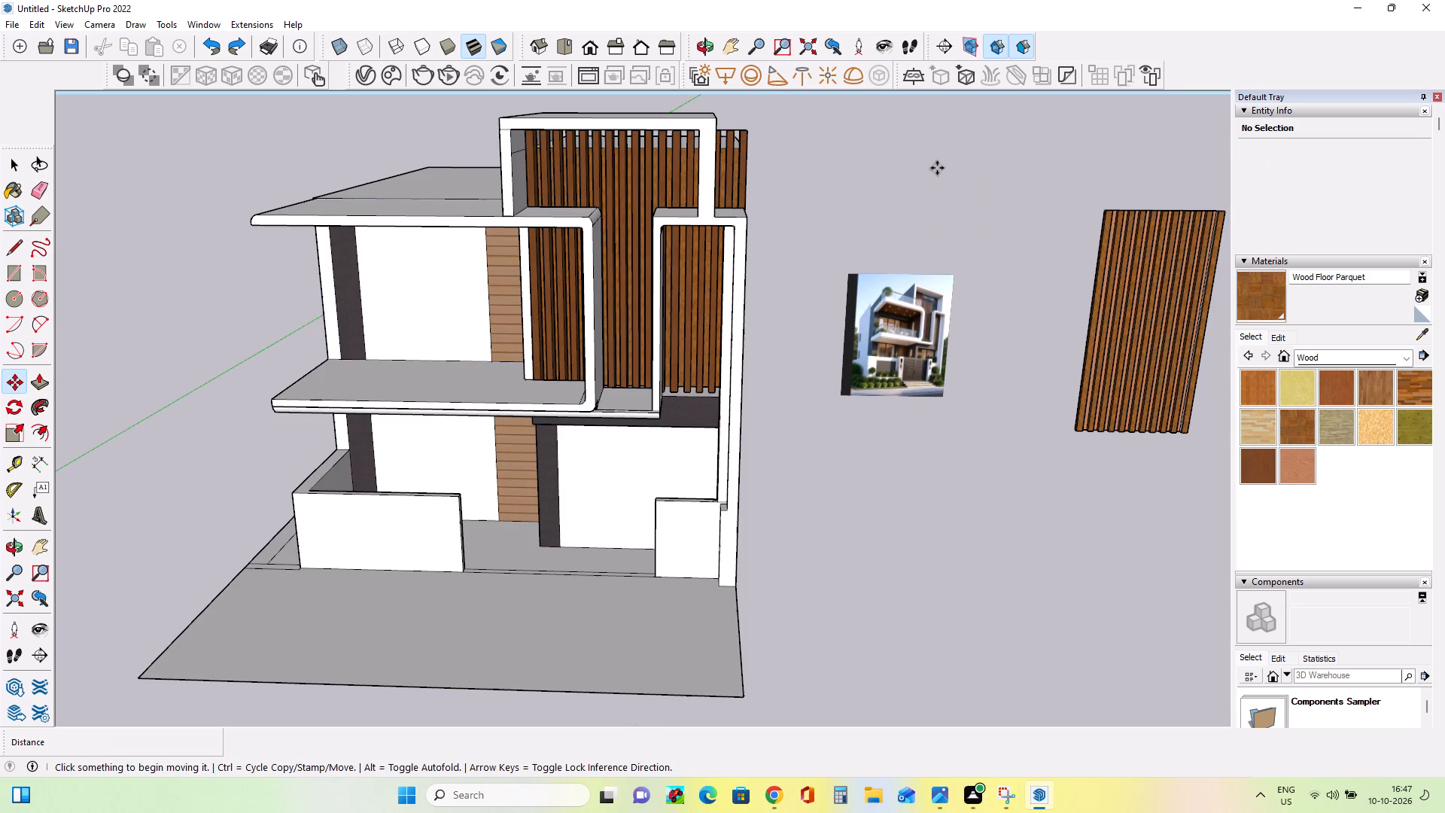
Move the restored outer slat group out of the facade to a clear spot in front and to the side of the house.
left_click(17, 172)
left_click(264, 185)
left_click(801, 190)
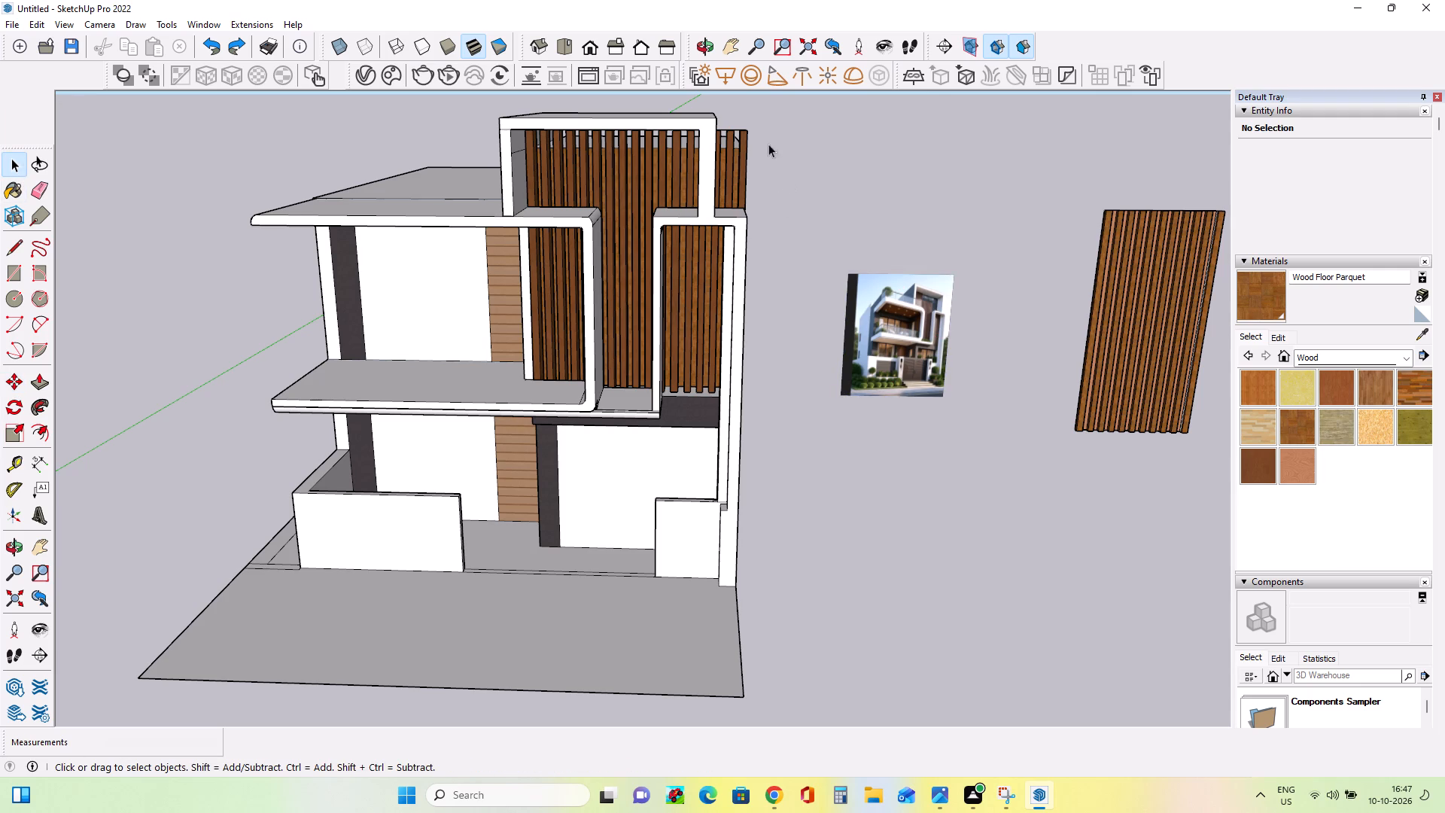
left_click(737, 145)
left_click(736, 173)
middle_click_drag(835, 258, 727, 249)
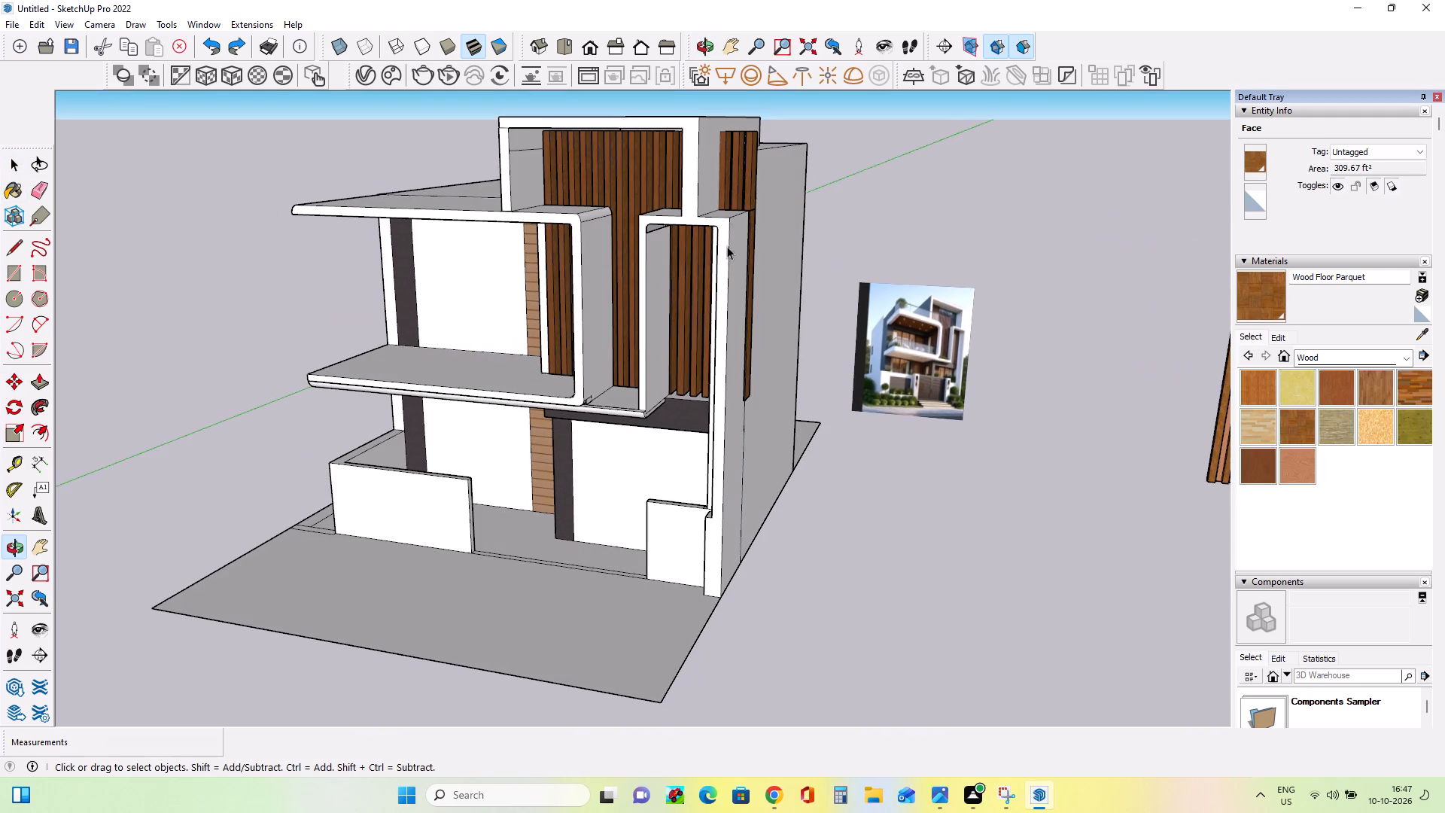
left_click(738, 180)
middle_click_drag(695, 331, 696, 331)
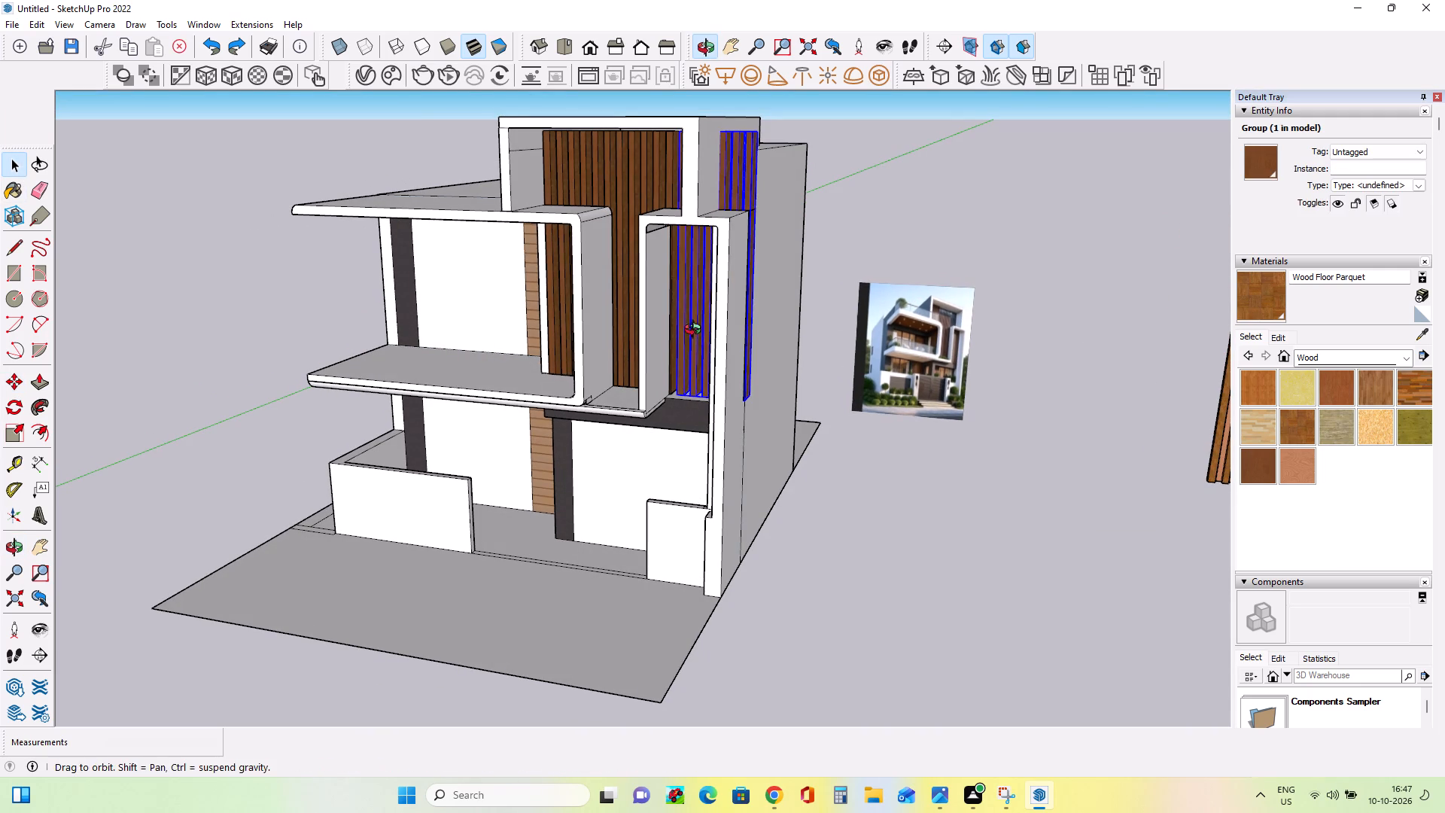
middle_click_drag(696, 331, 765, 308)
left_click_drag(20, 379, 30, 375)
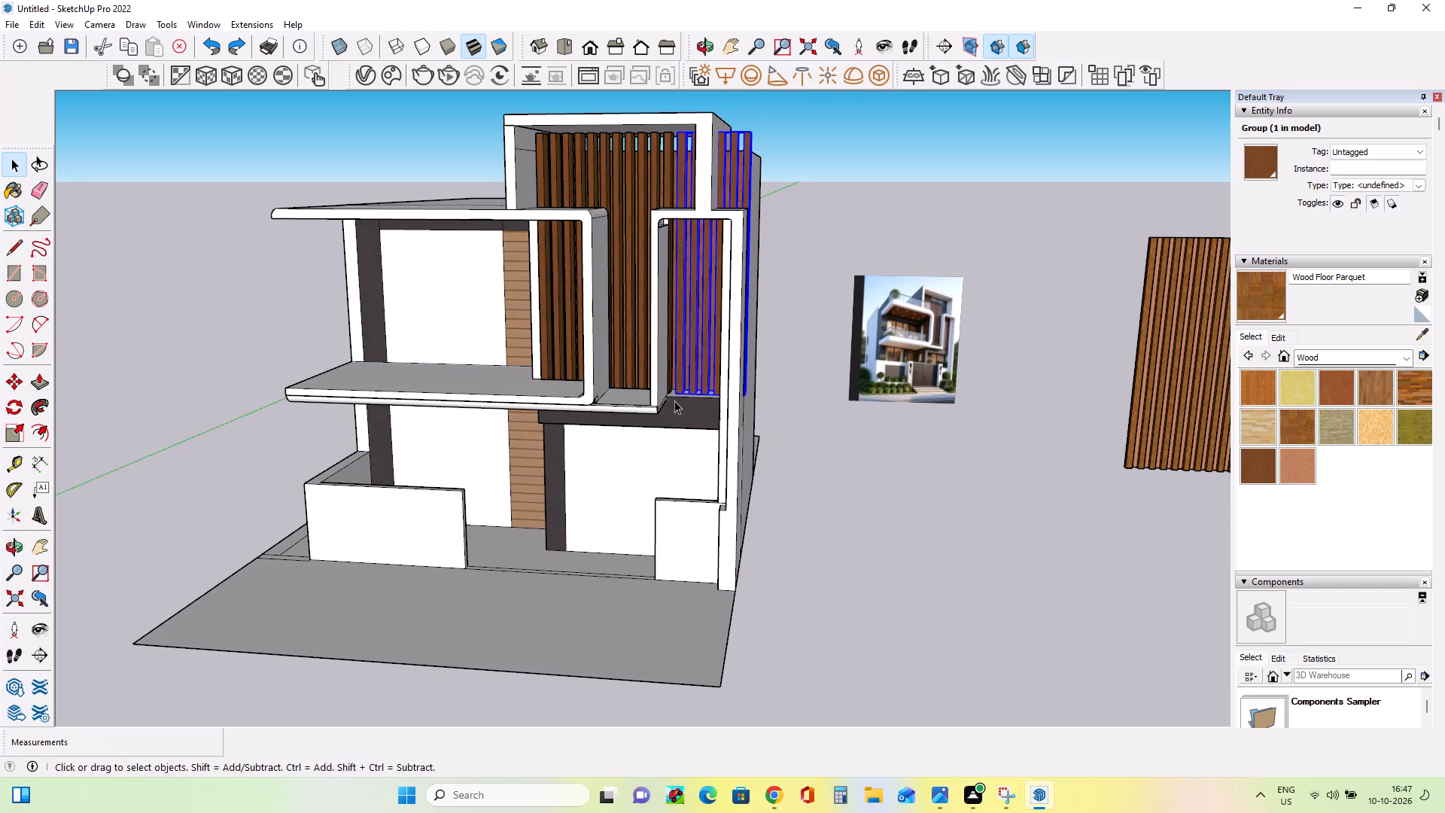
left_click(9, 381)
left_click(753, 395)
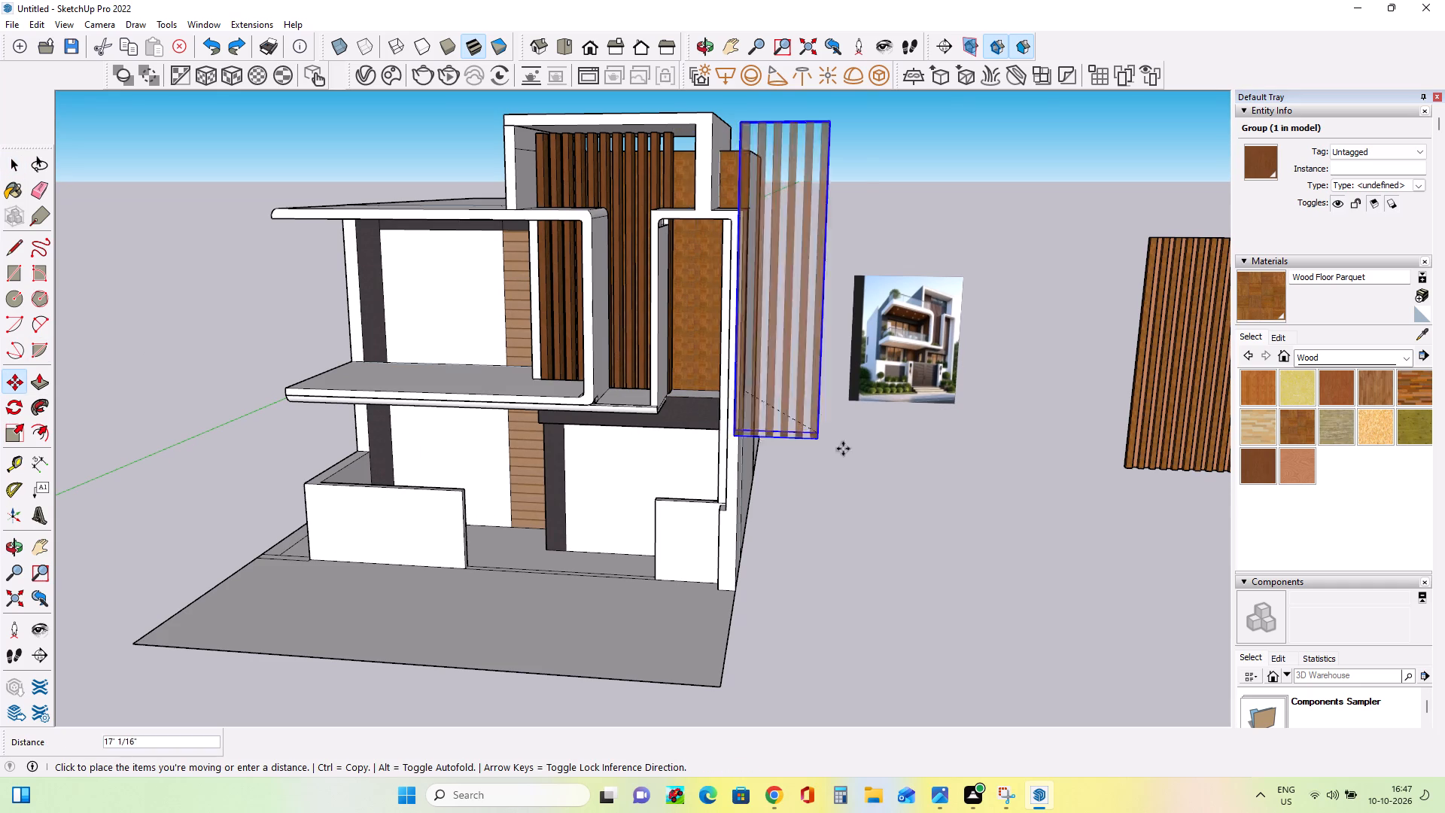
left_click(905, 519)
Scale the detached slat group to about 0.88 of its height along the blue axis and narrow it along the red axis.
scroll(732, 452, "down", 4)
middle_click_drag(796, 496, 875, 535)
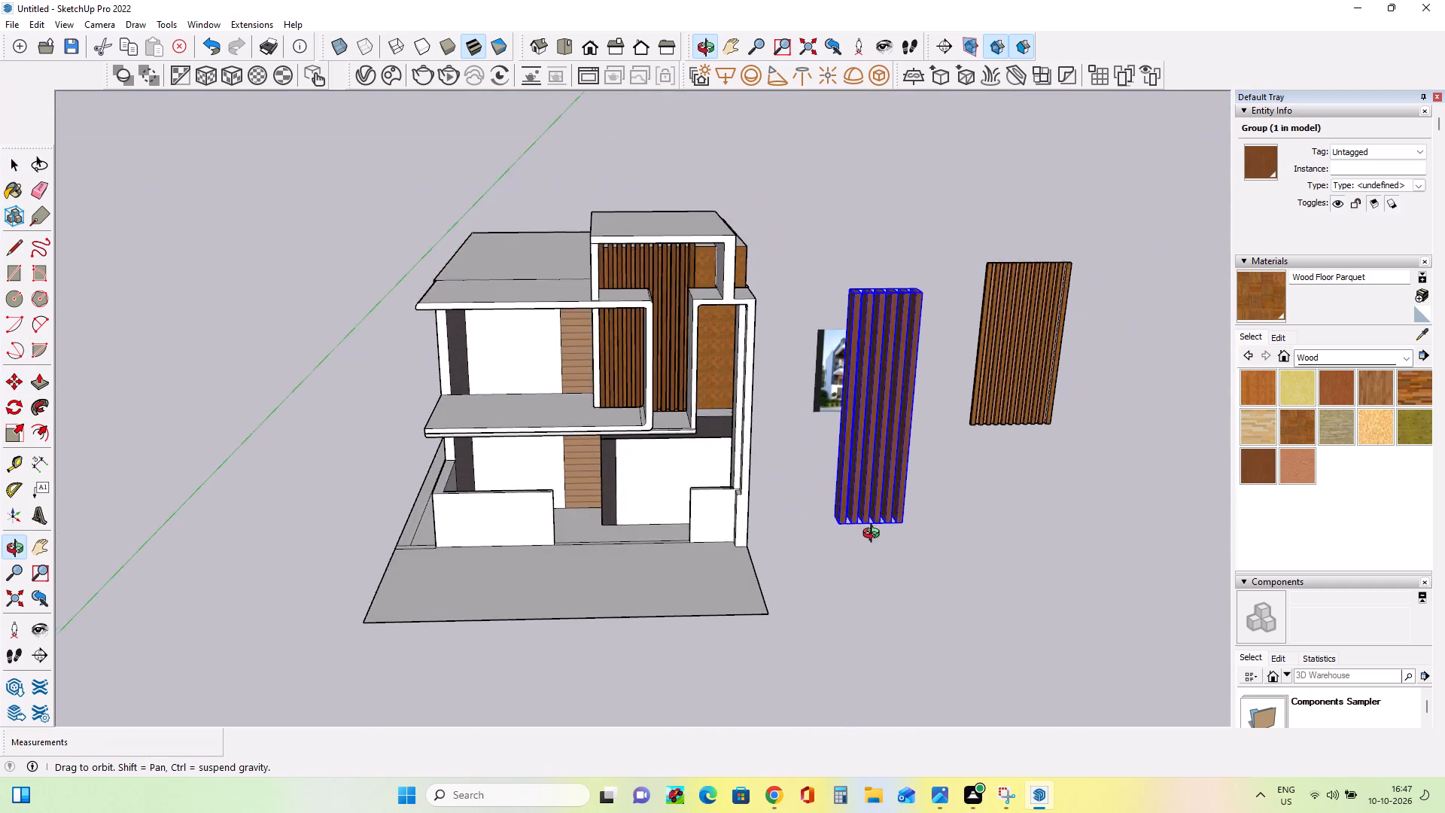
middle_click_drag(875, 535, 860, 498)
left_click(16, 424)
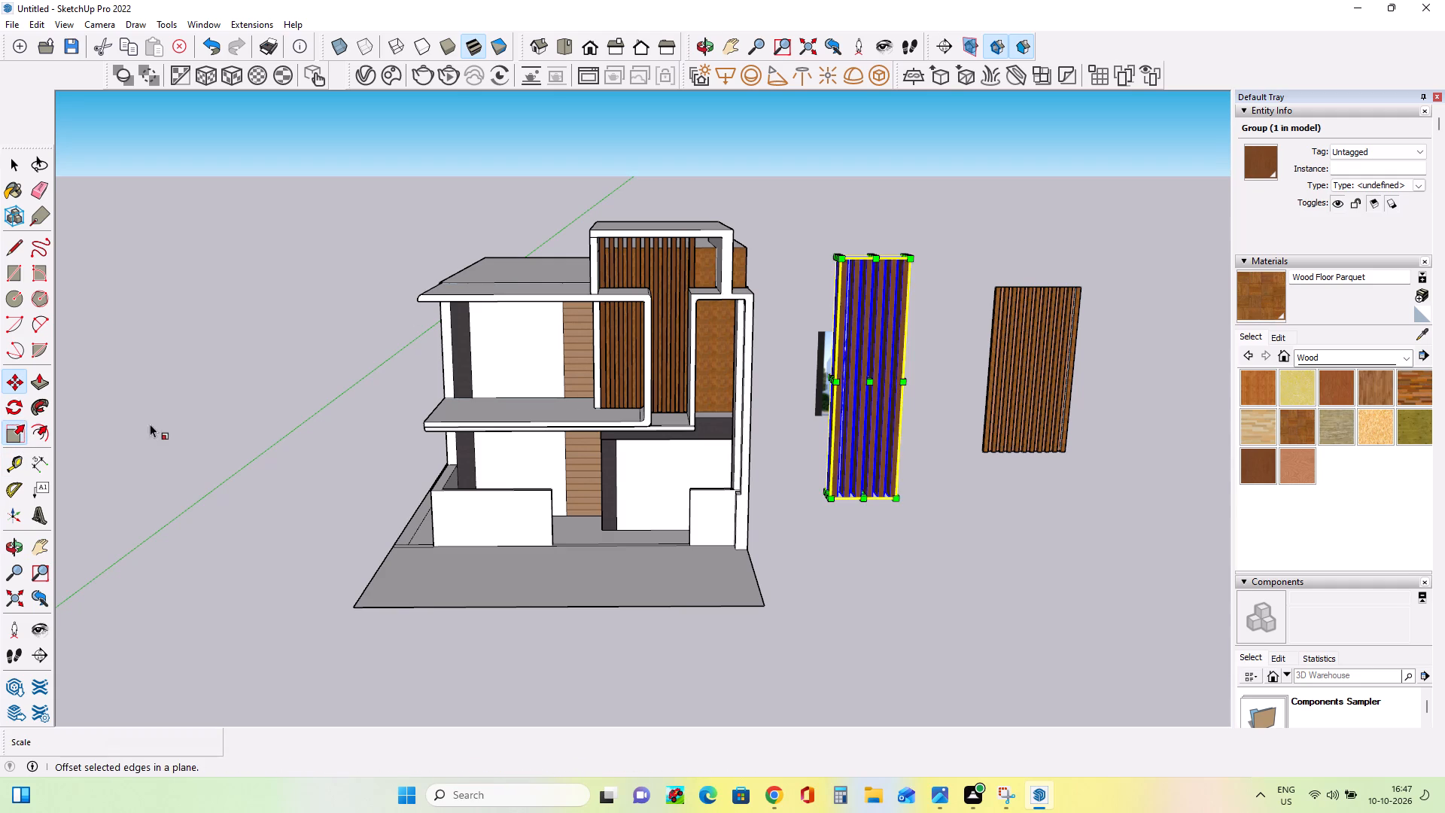
middle_click_drag(784, 327, 816, 484)
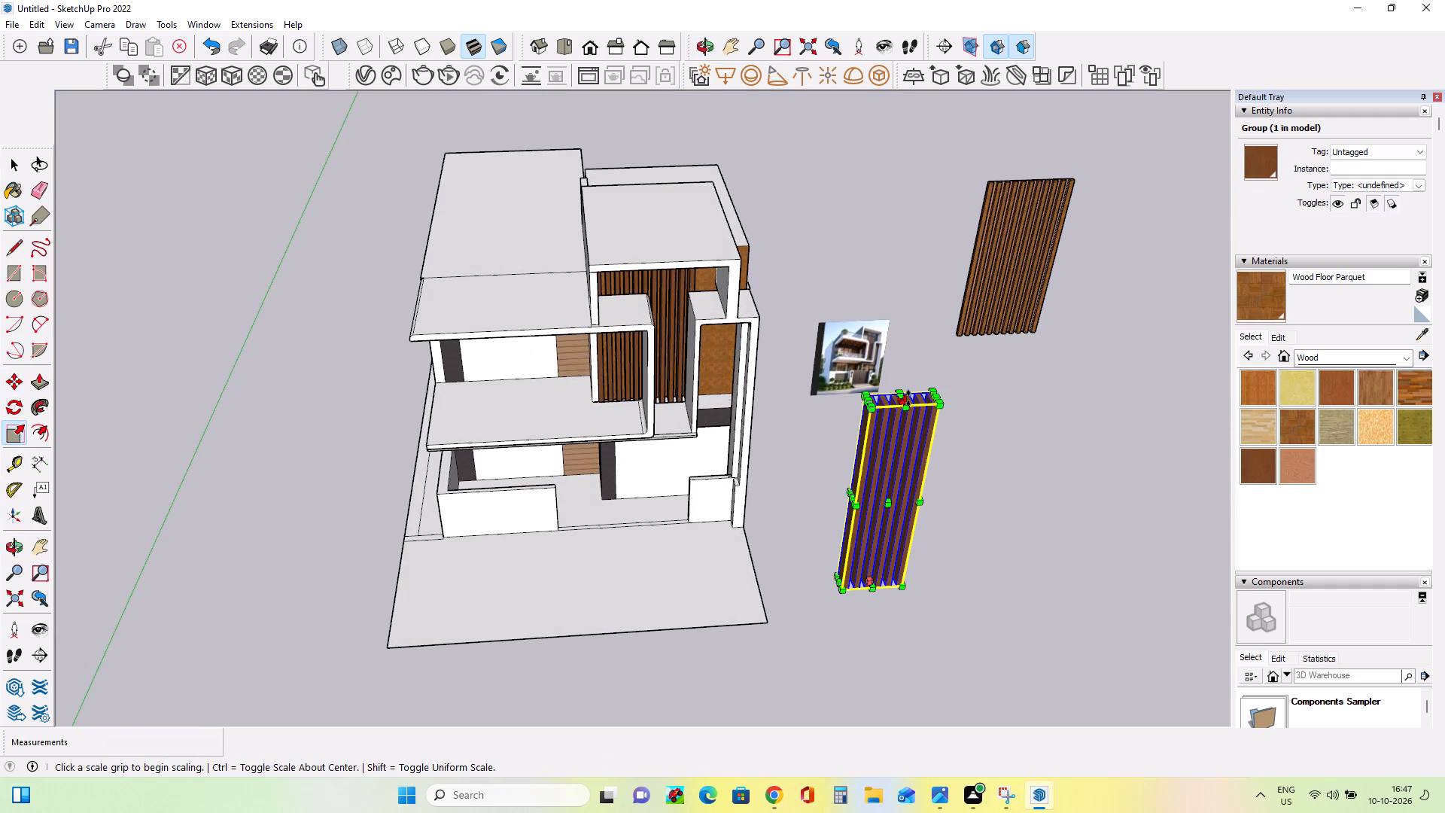
left_click_drag(908, 397, 910, 404)
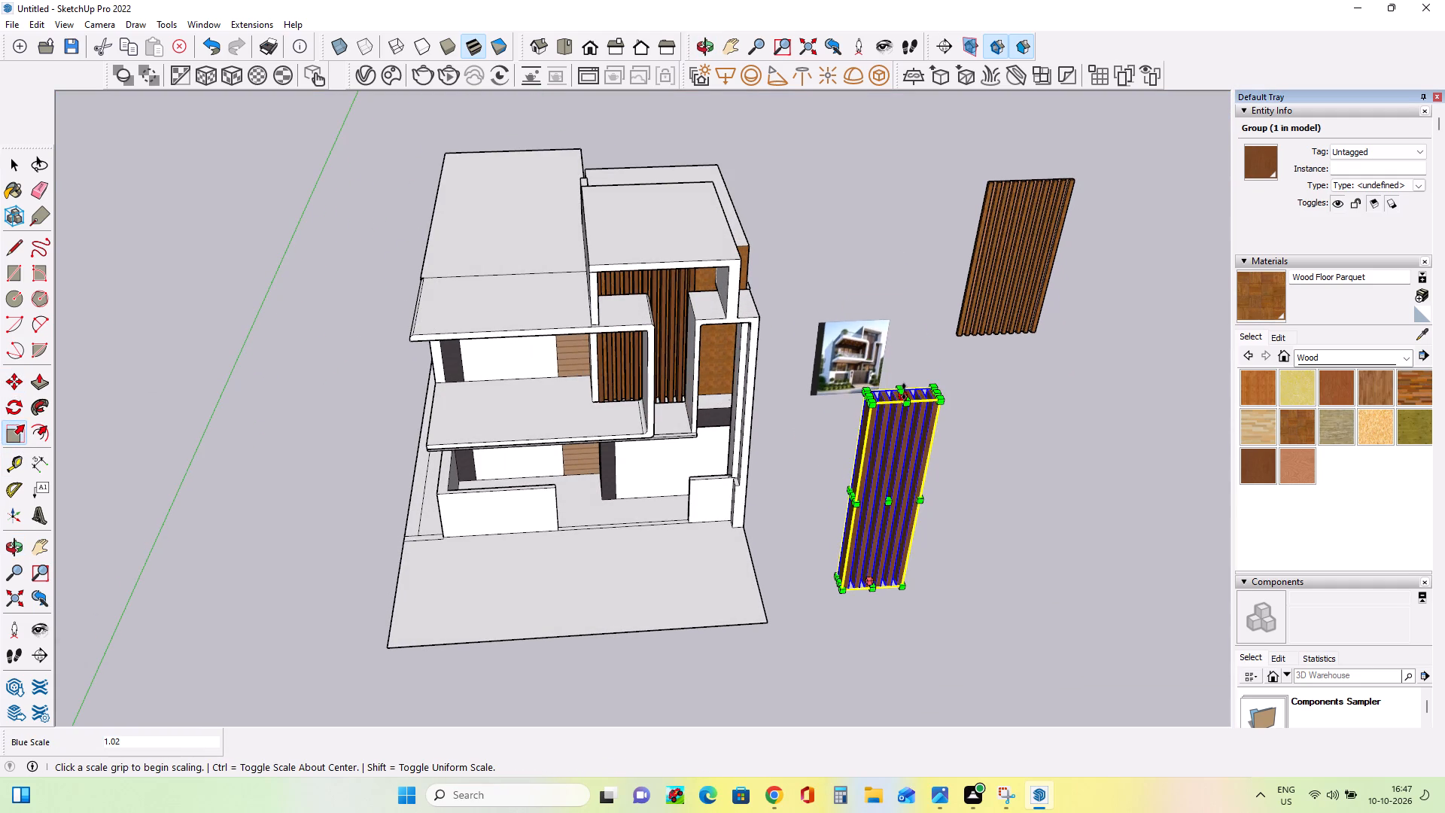
left_click(904, 391)
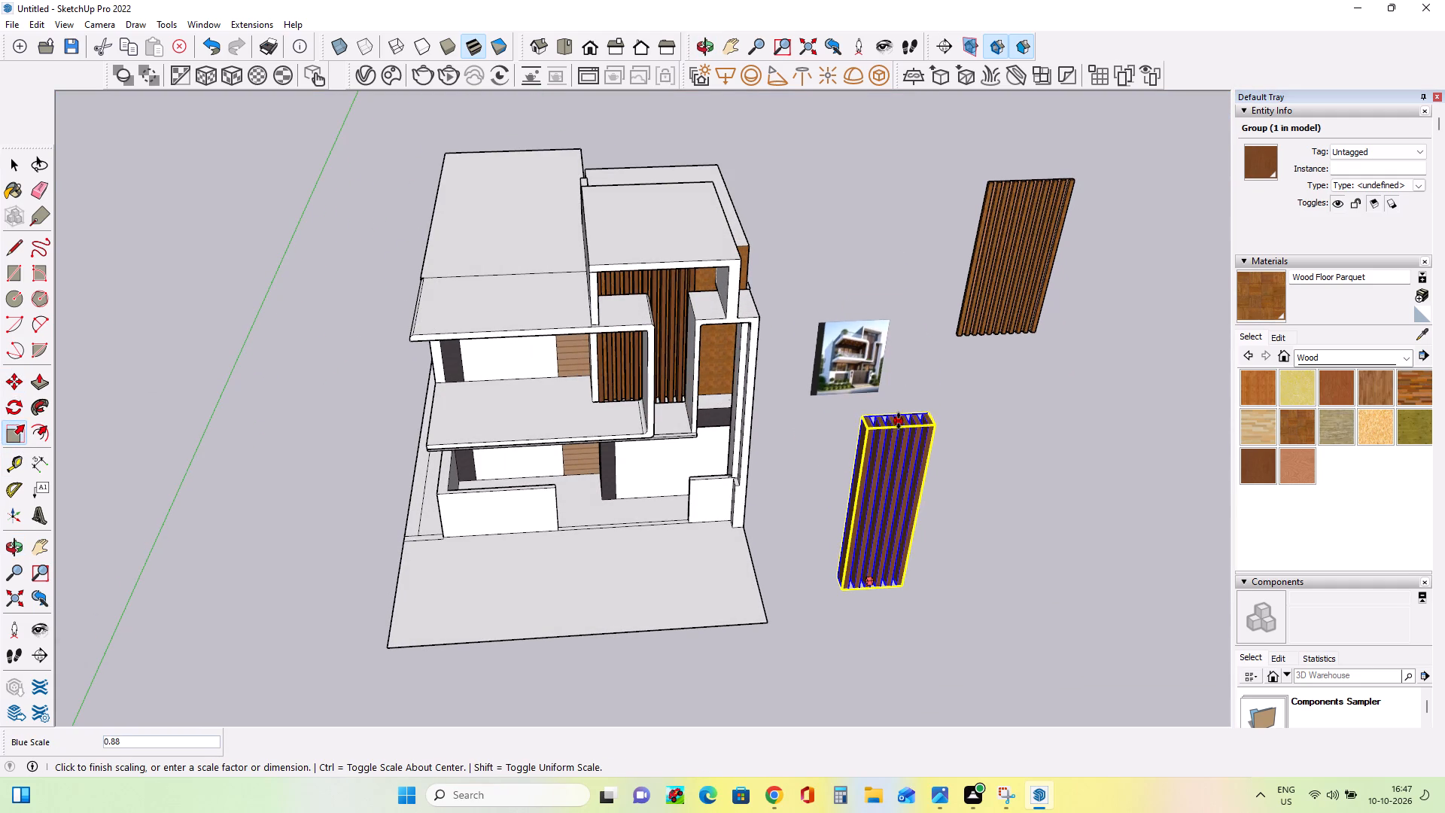
left_click(899, 421)
left_click(849, 504)
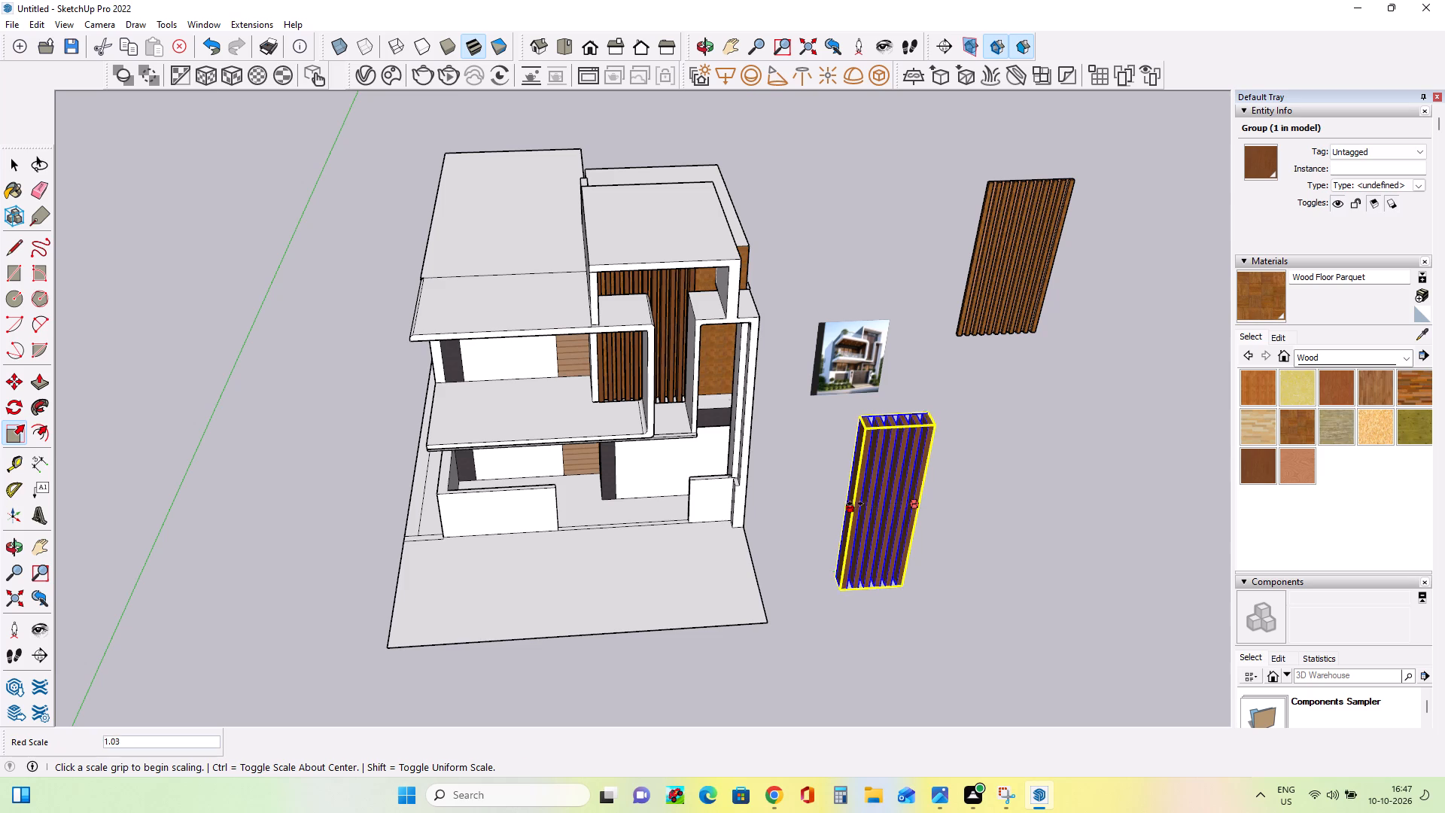
left_click(869, 503)
Shorten the detached slat group further along the blue axis by lowering its top, to suit the narrow front frame.
middle_click_drag(901, 525, 714, 322)
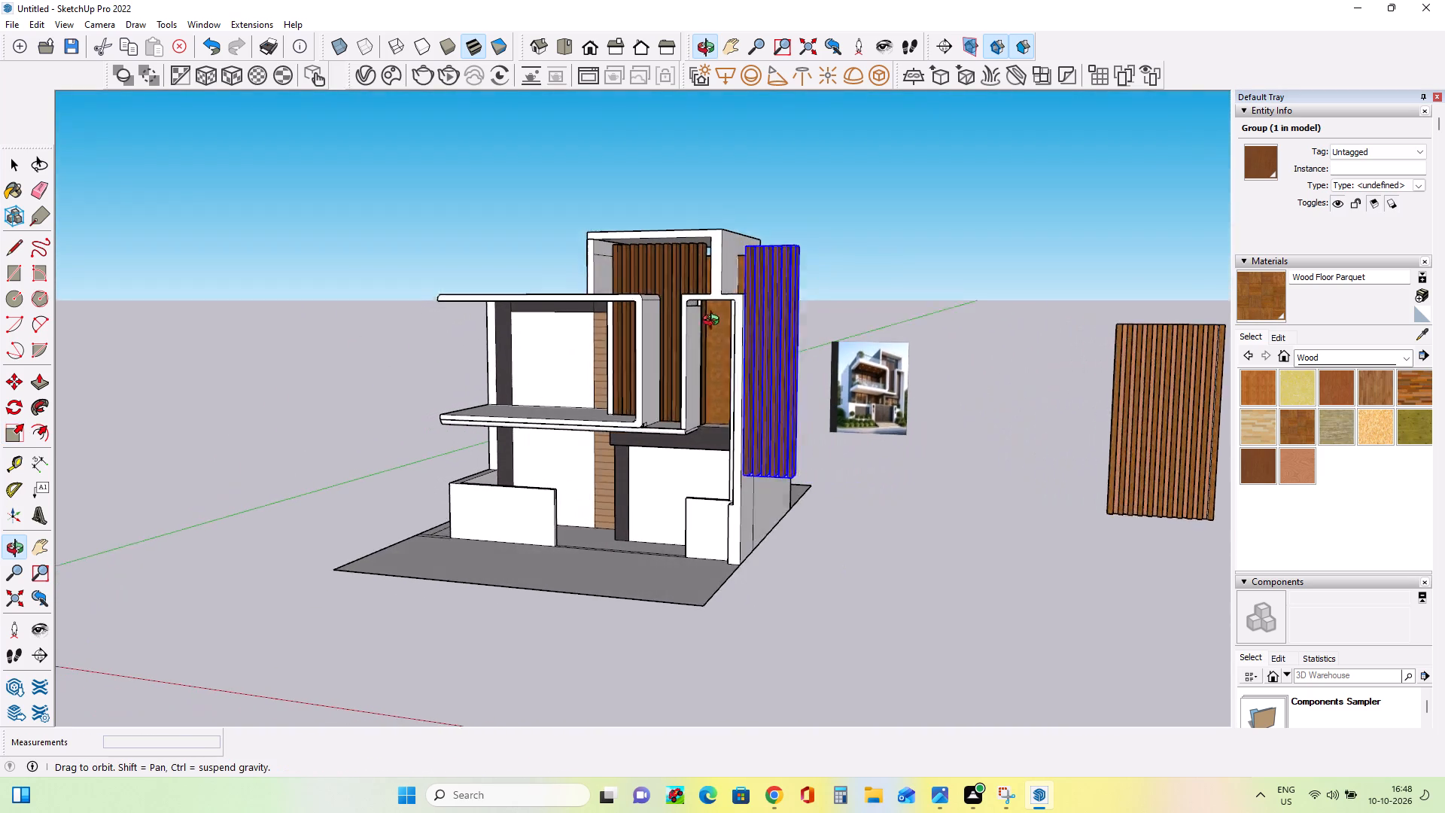
middle_click_drag(714, 322, 700, 324)
middle_click(700, 324)
middle_click(690, 327)
middle_click_drag(738, 409, 787, 385)
middle_click_drag(790, 218, 816, 364)
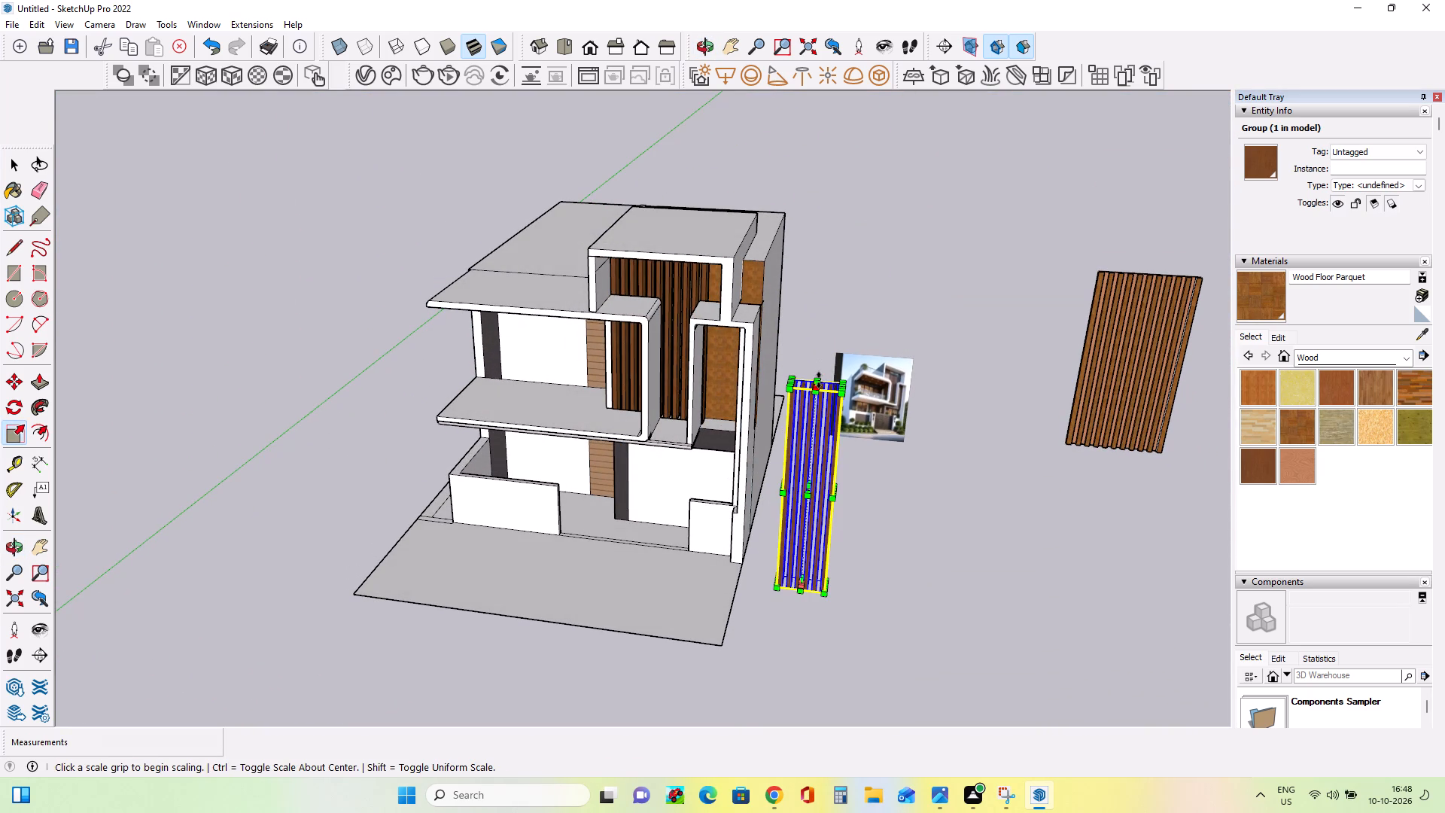
left_click(819, 380)
left_click(817, 456)
Move the shortened slat group by its bottom corner back to the house, into the opening of the narrow curved frame.
middle_click_drag(815, 571, 873, 452)
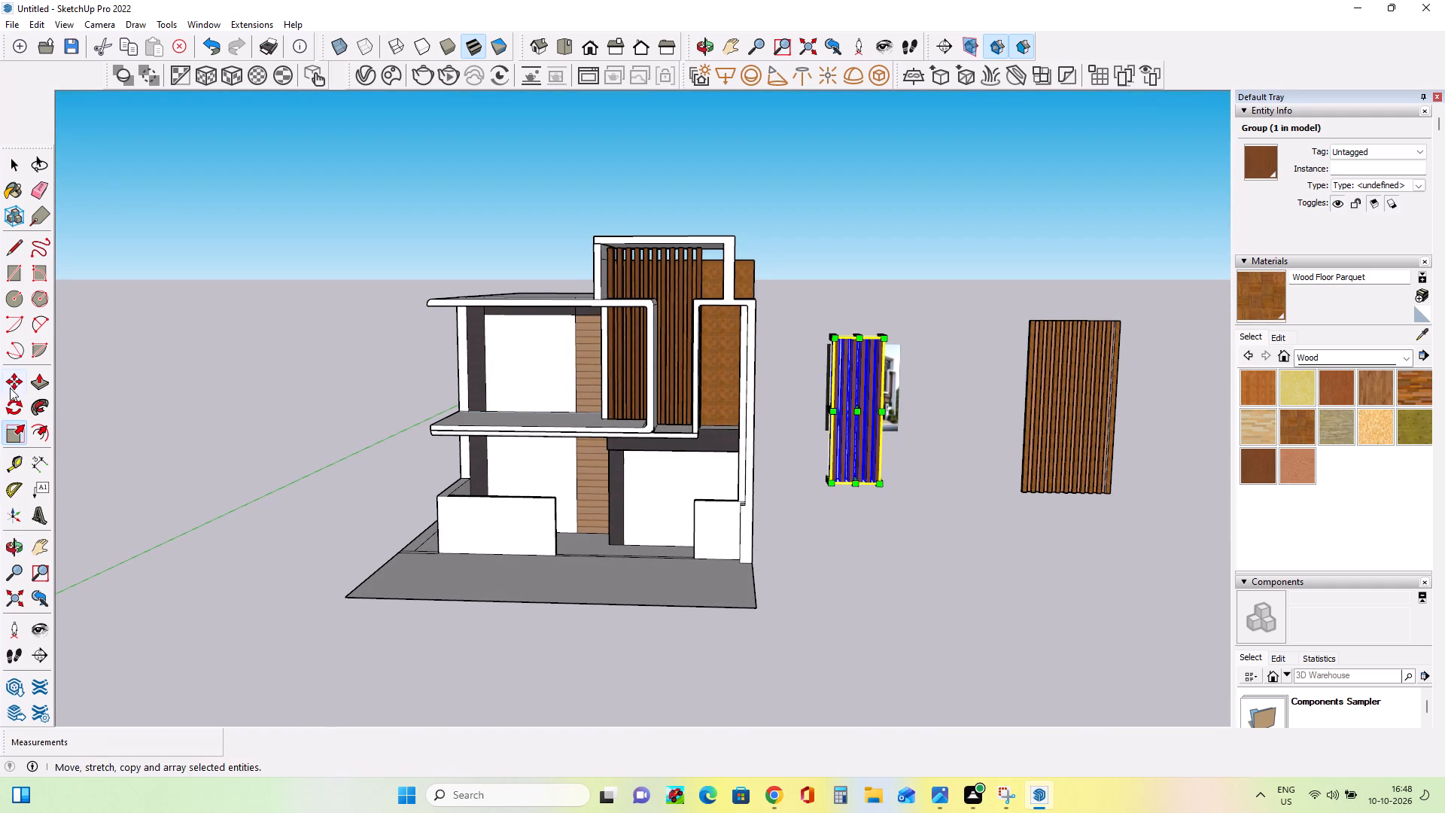
left_click(11, 384)
left_click(828, 481)
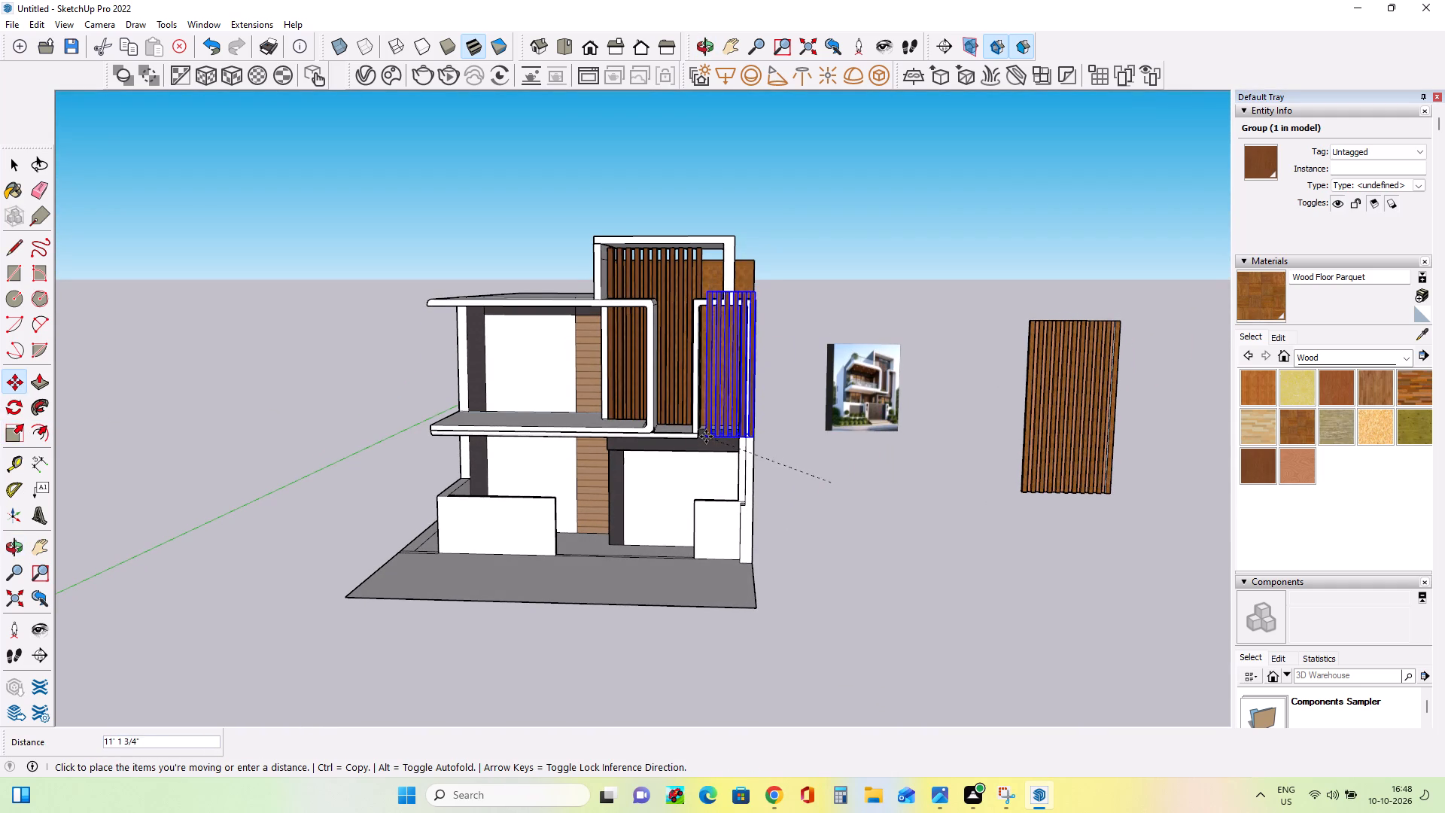
left_click(694, 440)
middle_click_drag(693, 453, 784, 452)
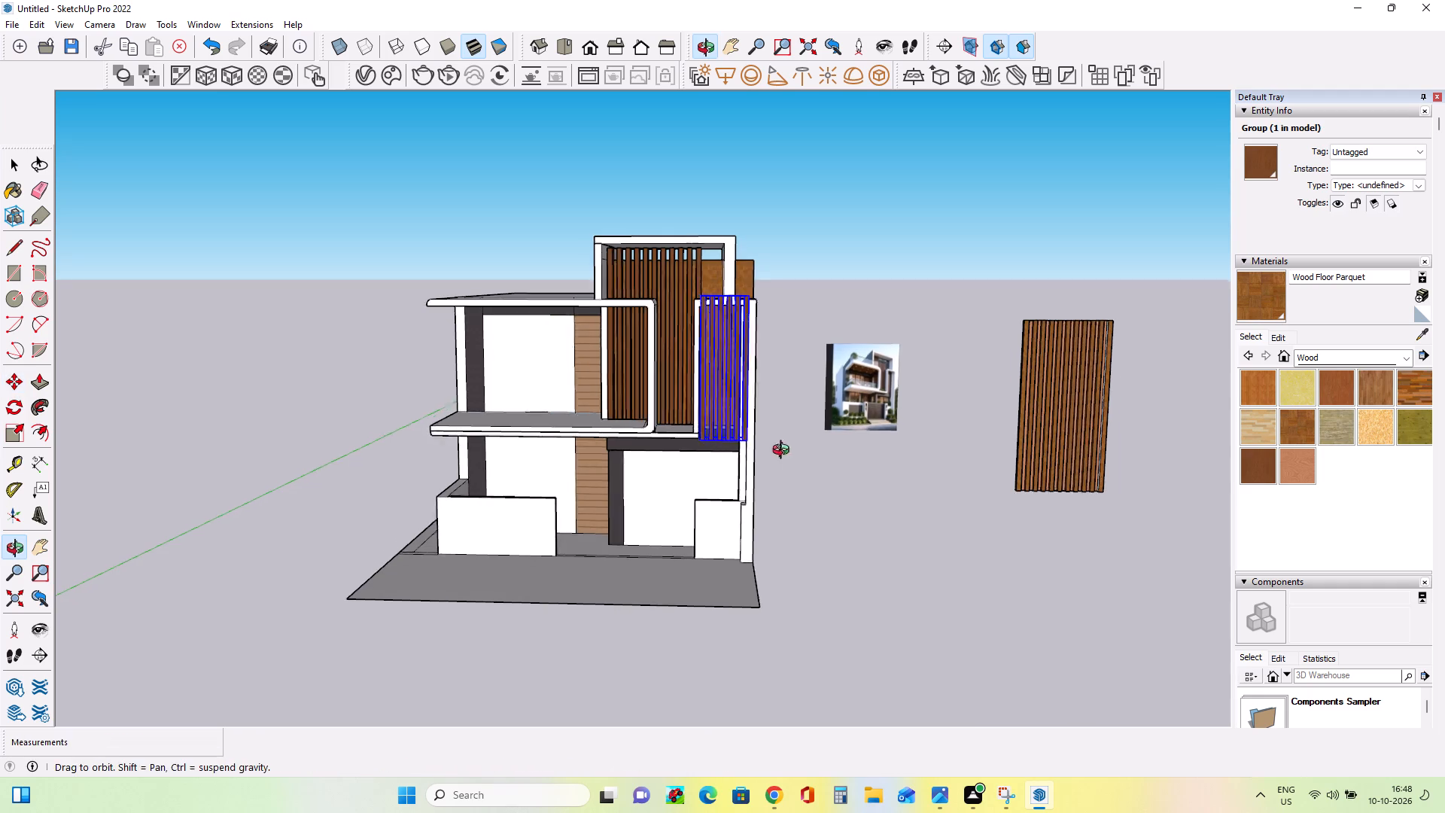
middle_click_drag(784, 452, 868, 451)
left_click(826, 429)
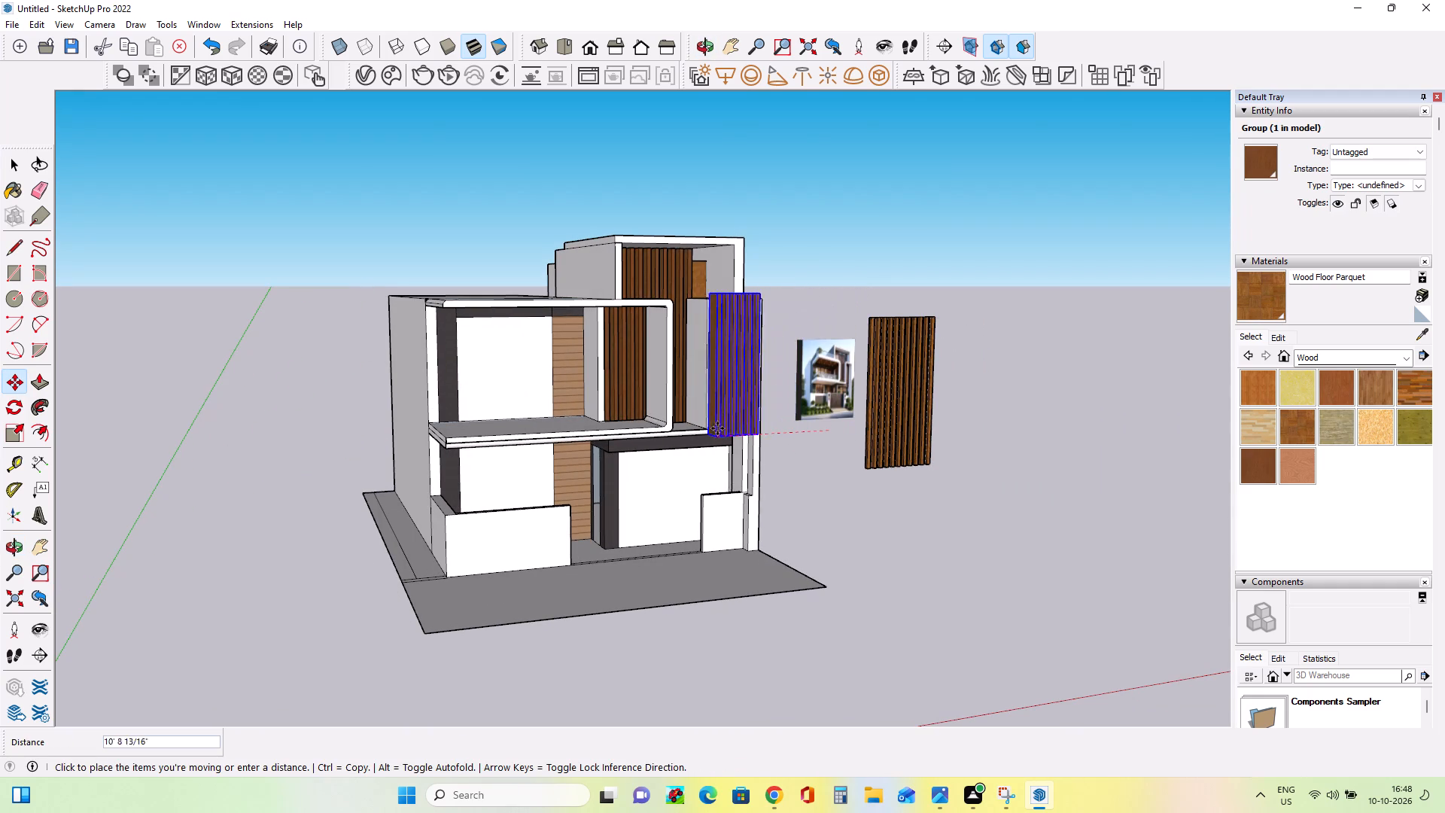
middle_click_drag(798, 414, 521, 463)
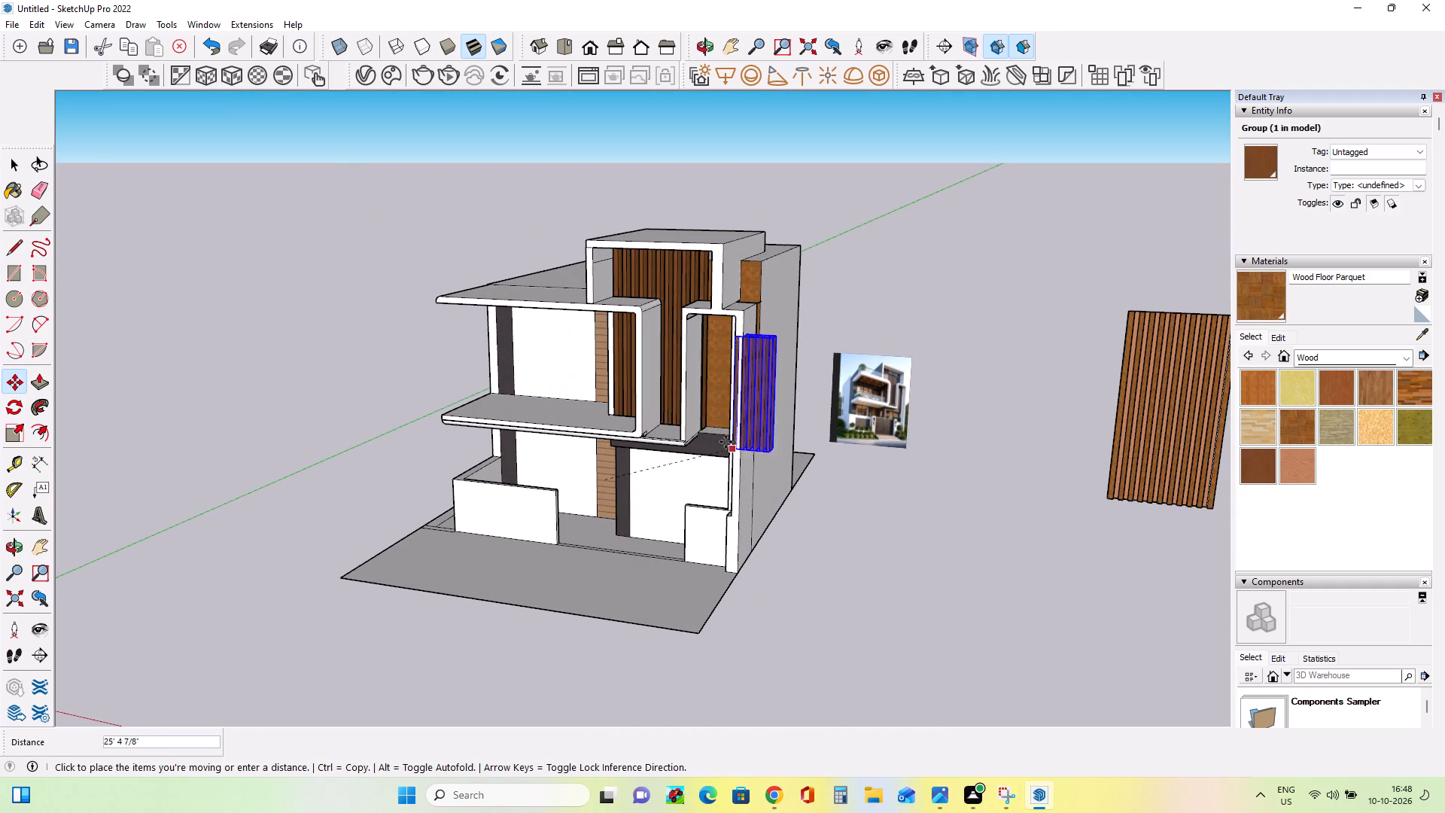
left_click(703, 428)
Scale the outer slat group up uniformly from its upper outer corner towards the top of the narrow curved frame.
middle_click_drag(778, 434, 862, 428)
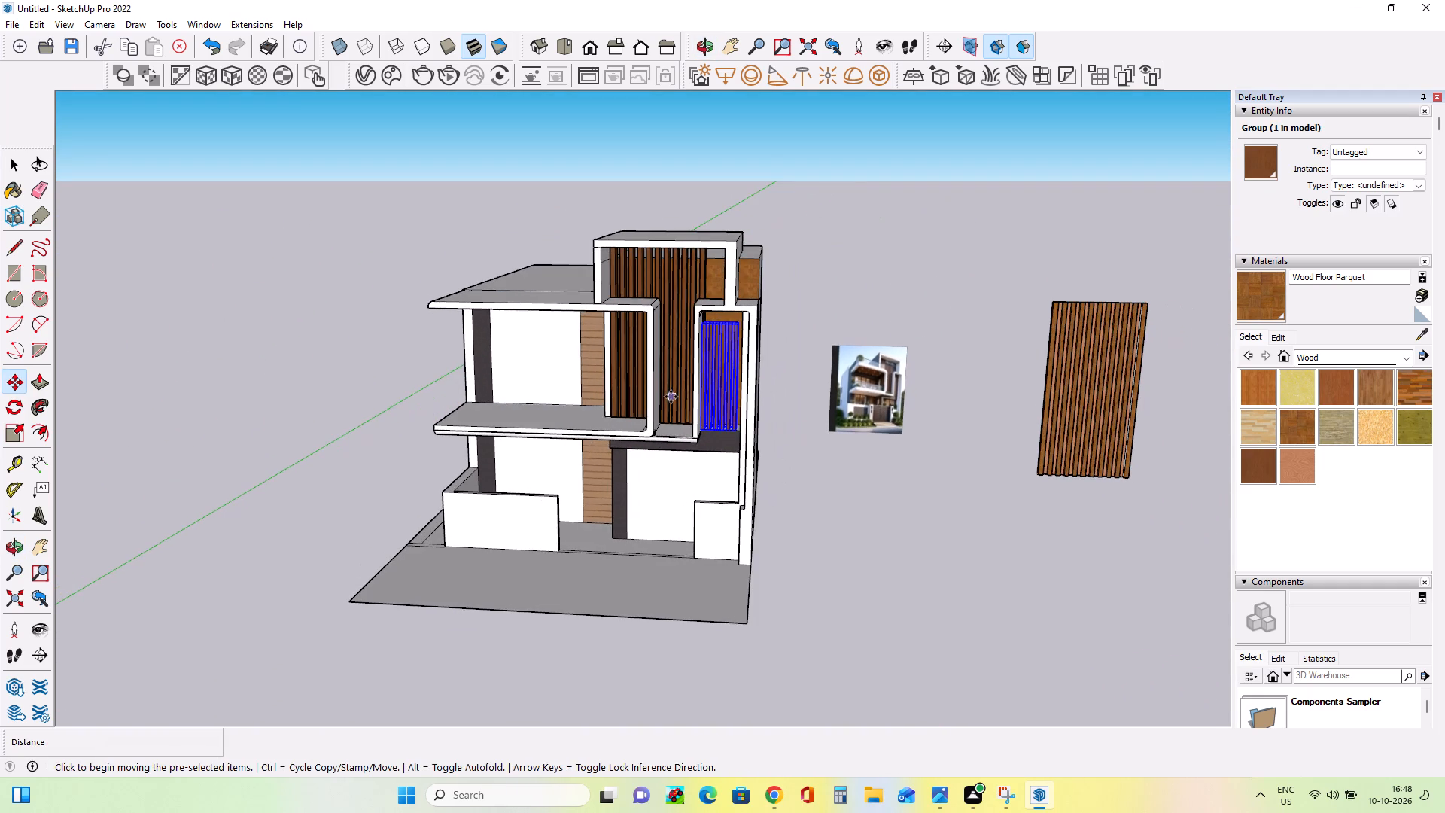
scroll(674, 395, "up", 7)
middle_click_drag(780, 464, 810, 460)
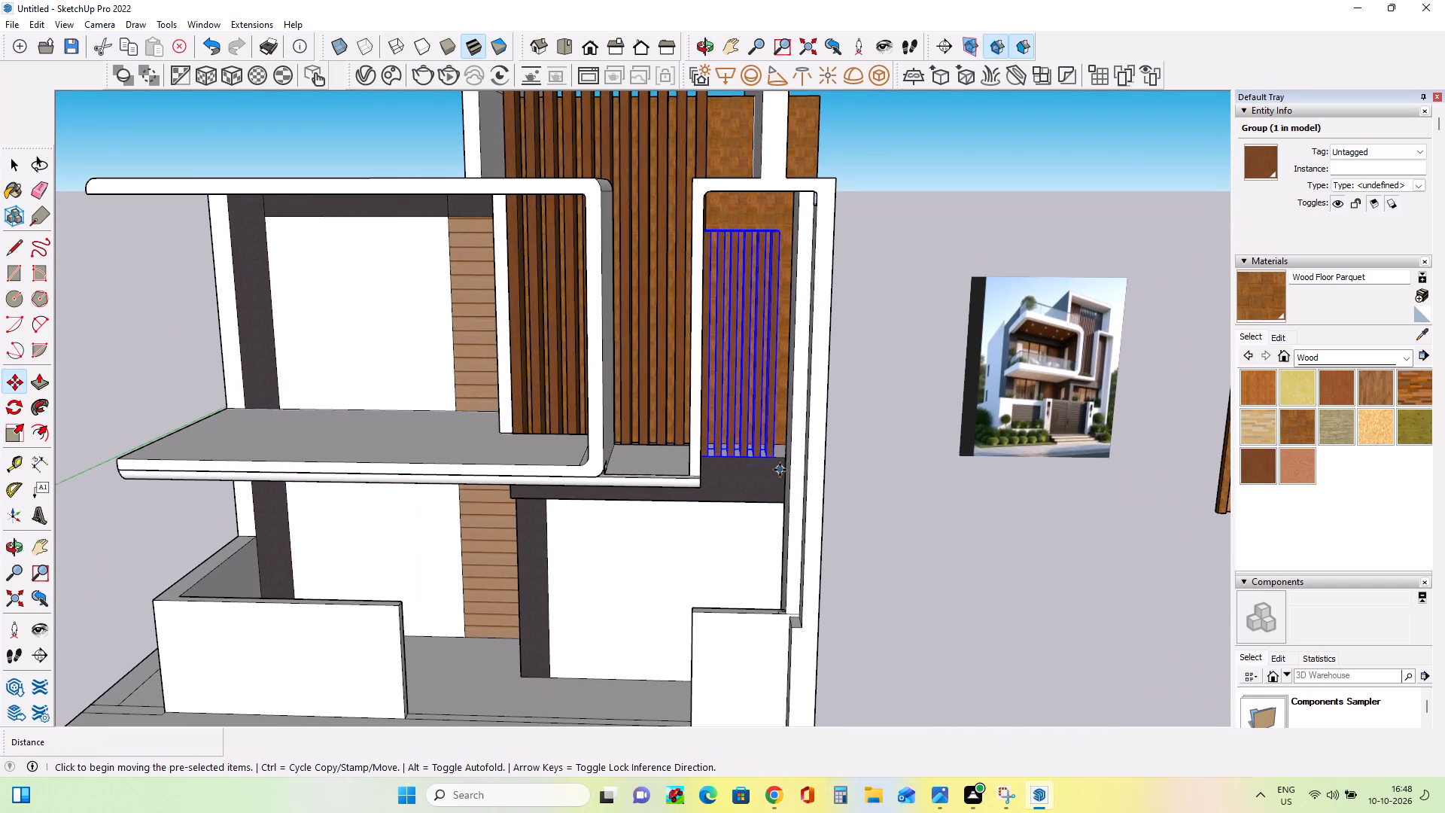
middle_click_drag(790, 456, 709, 487)
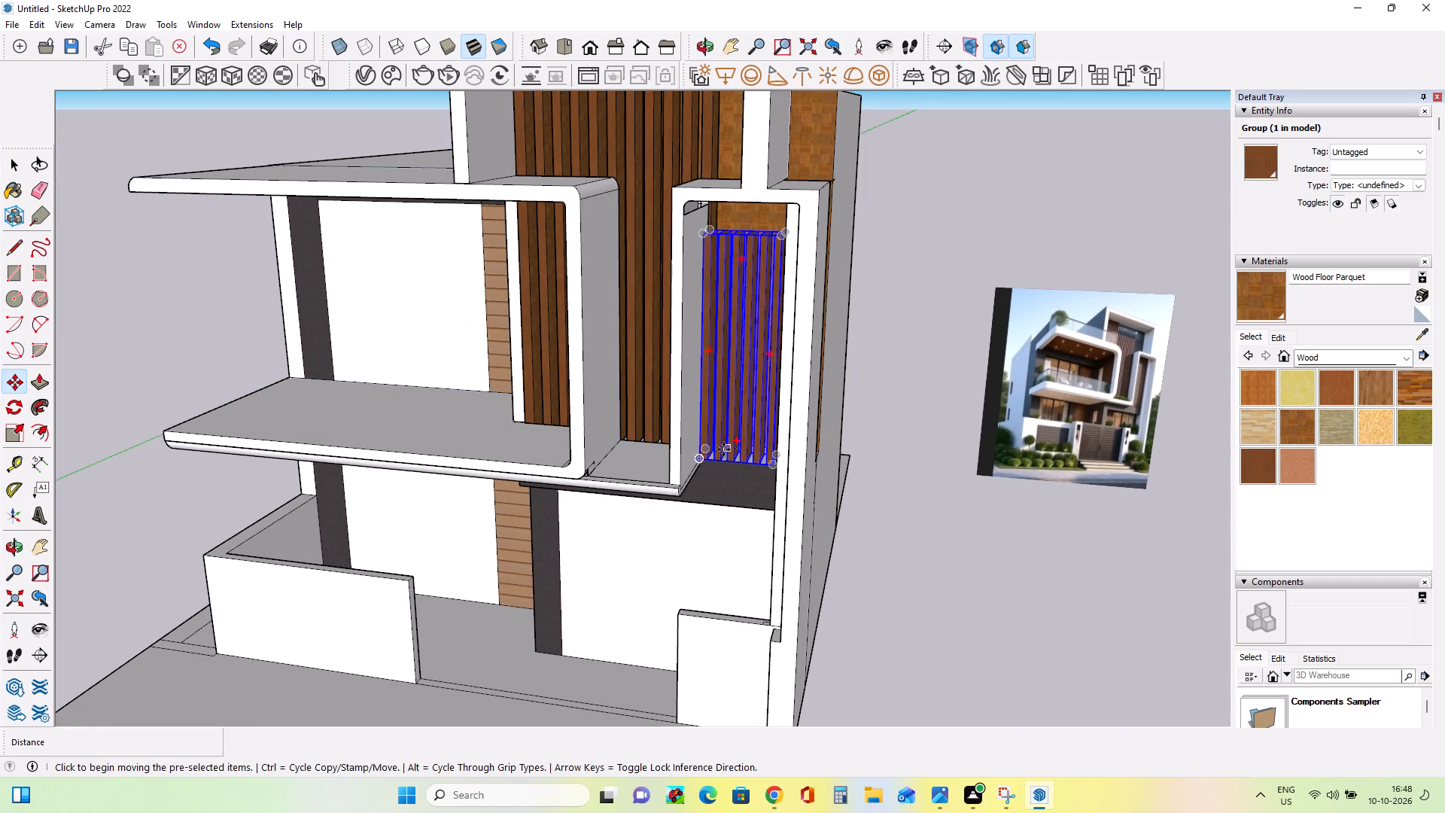
left_click(702, 459)
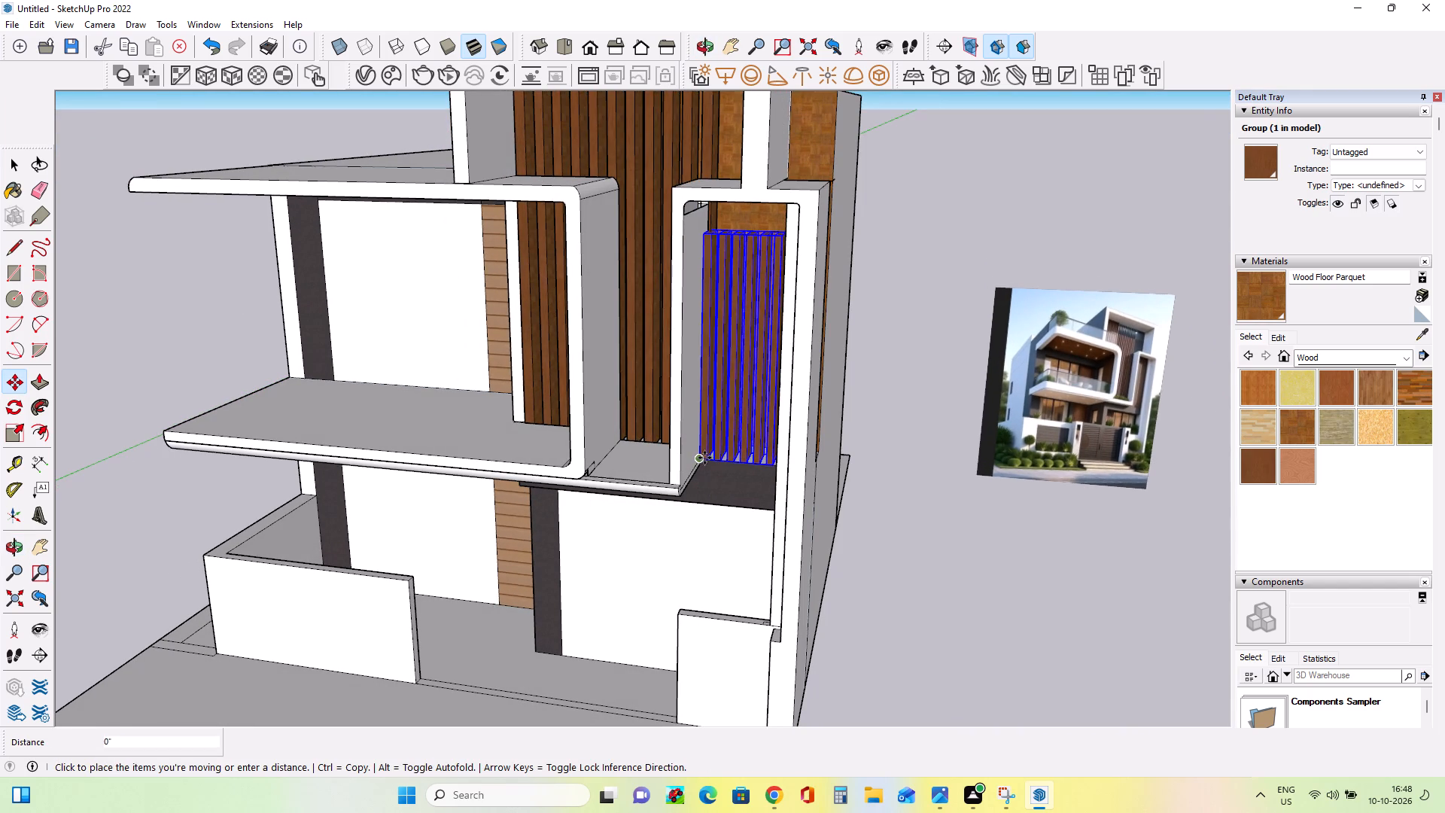
left_click(704, 458)
left_click(11, 428)
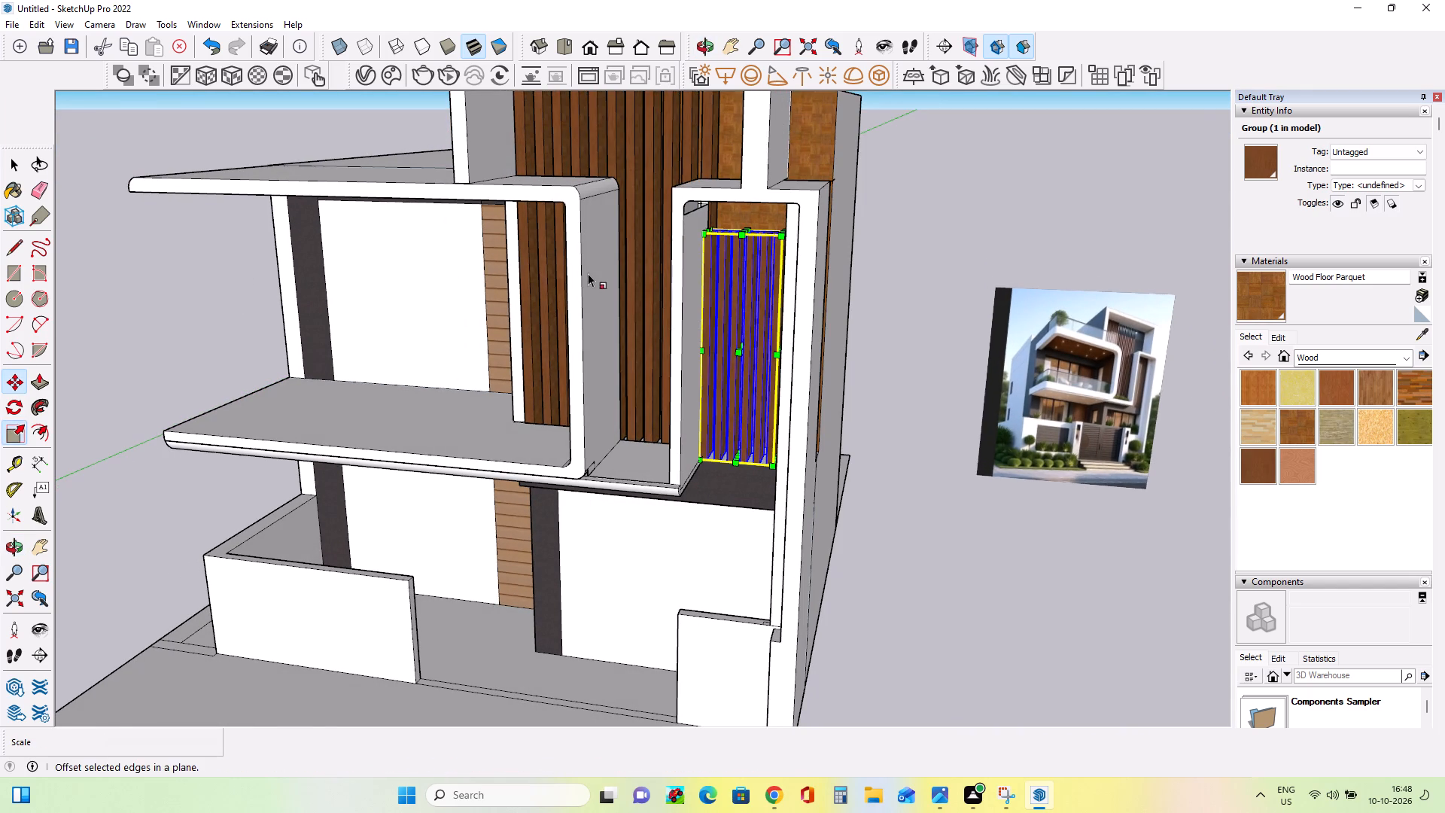
middle_click_drag(726, 254, 853, 262)
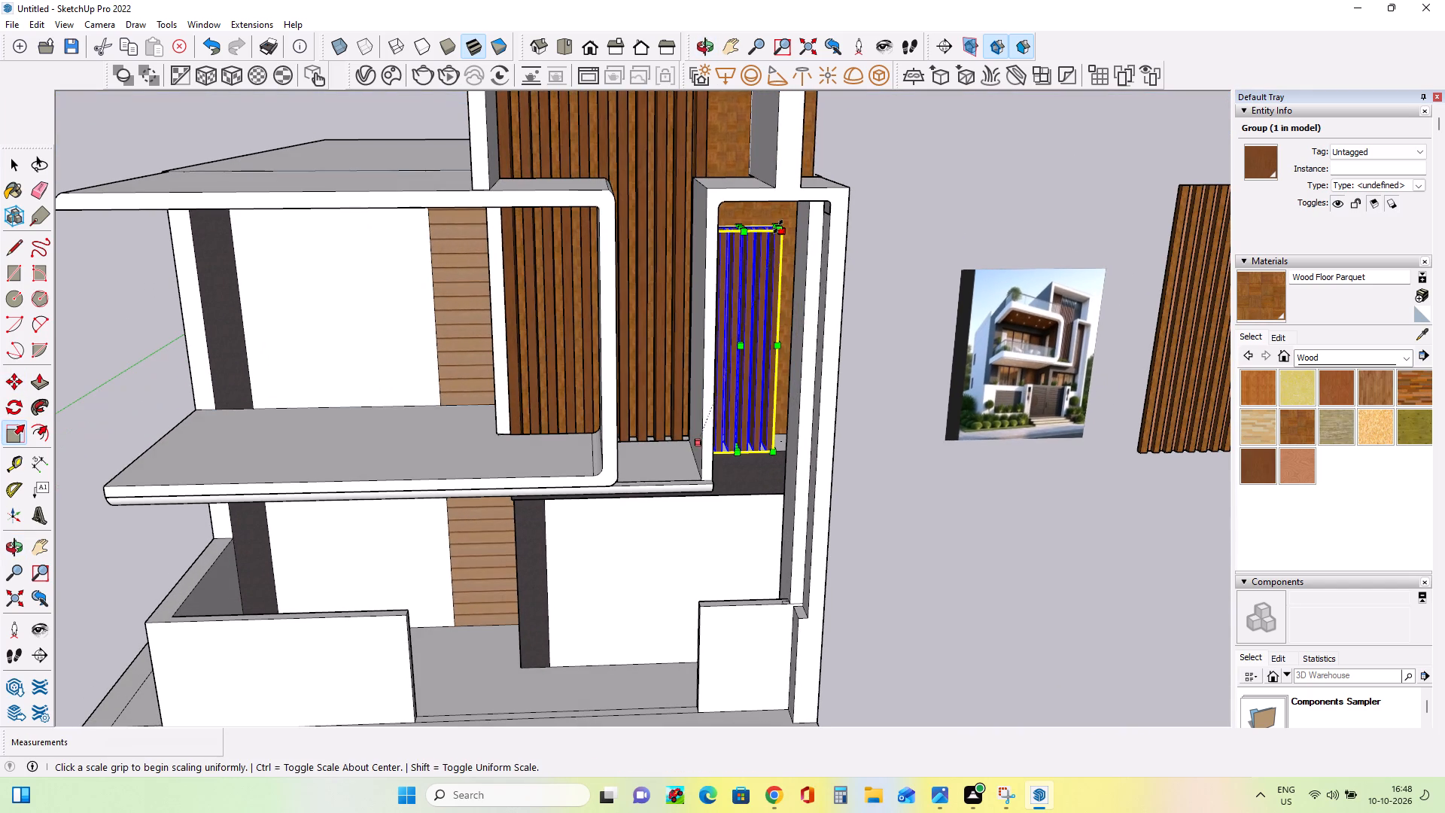
left_click(778, 227)
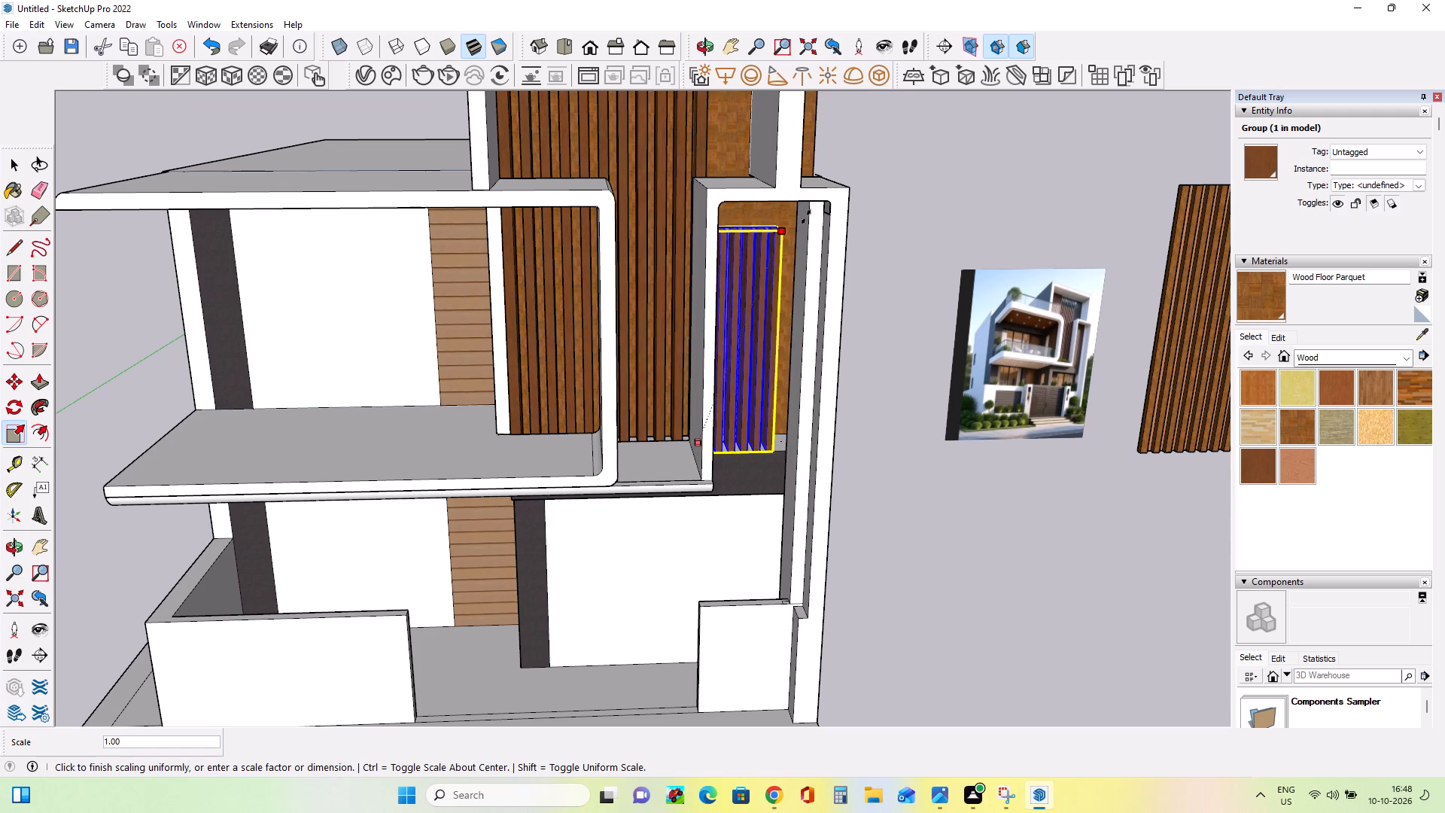
left_click(804, 206)
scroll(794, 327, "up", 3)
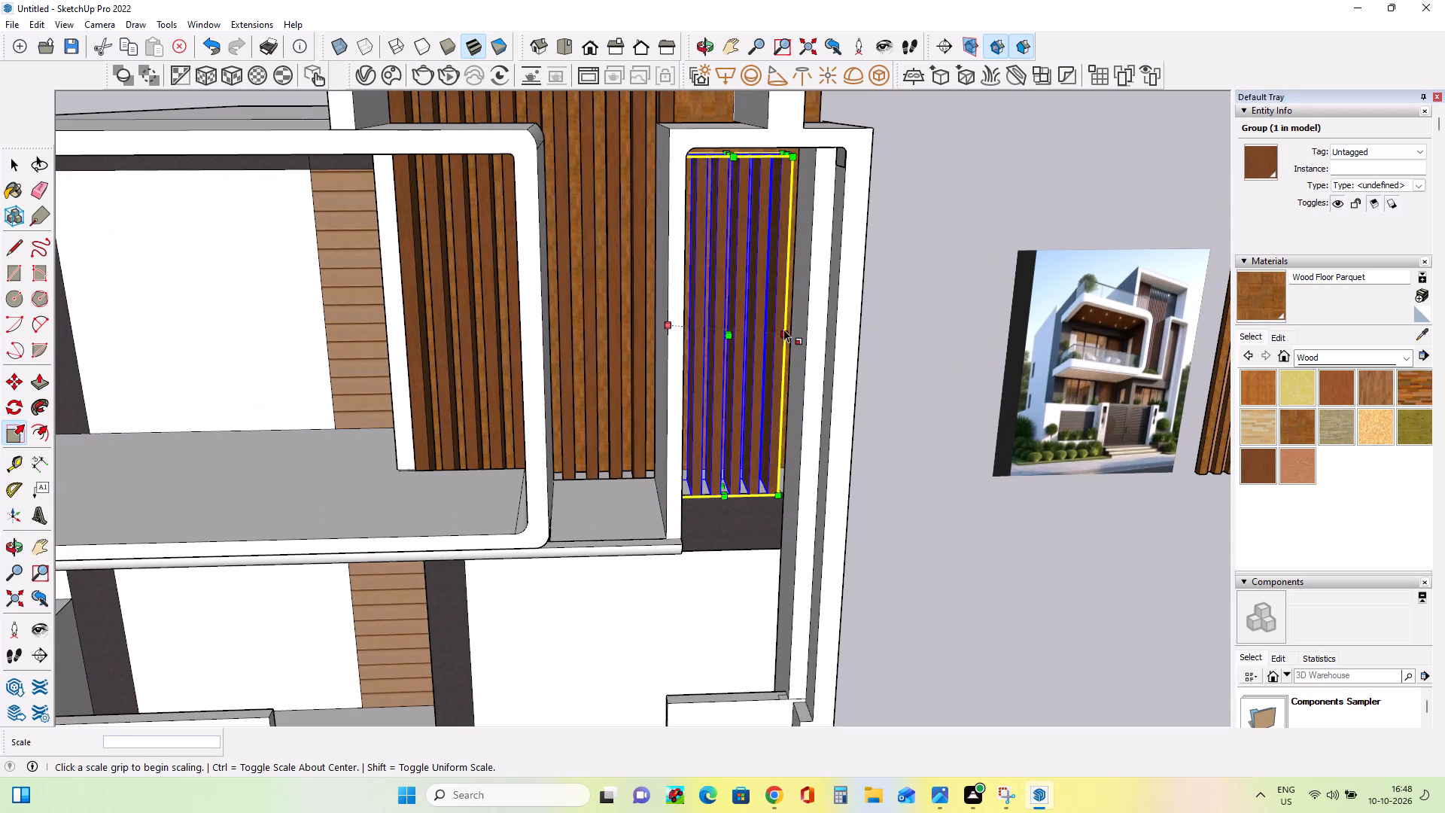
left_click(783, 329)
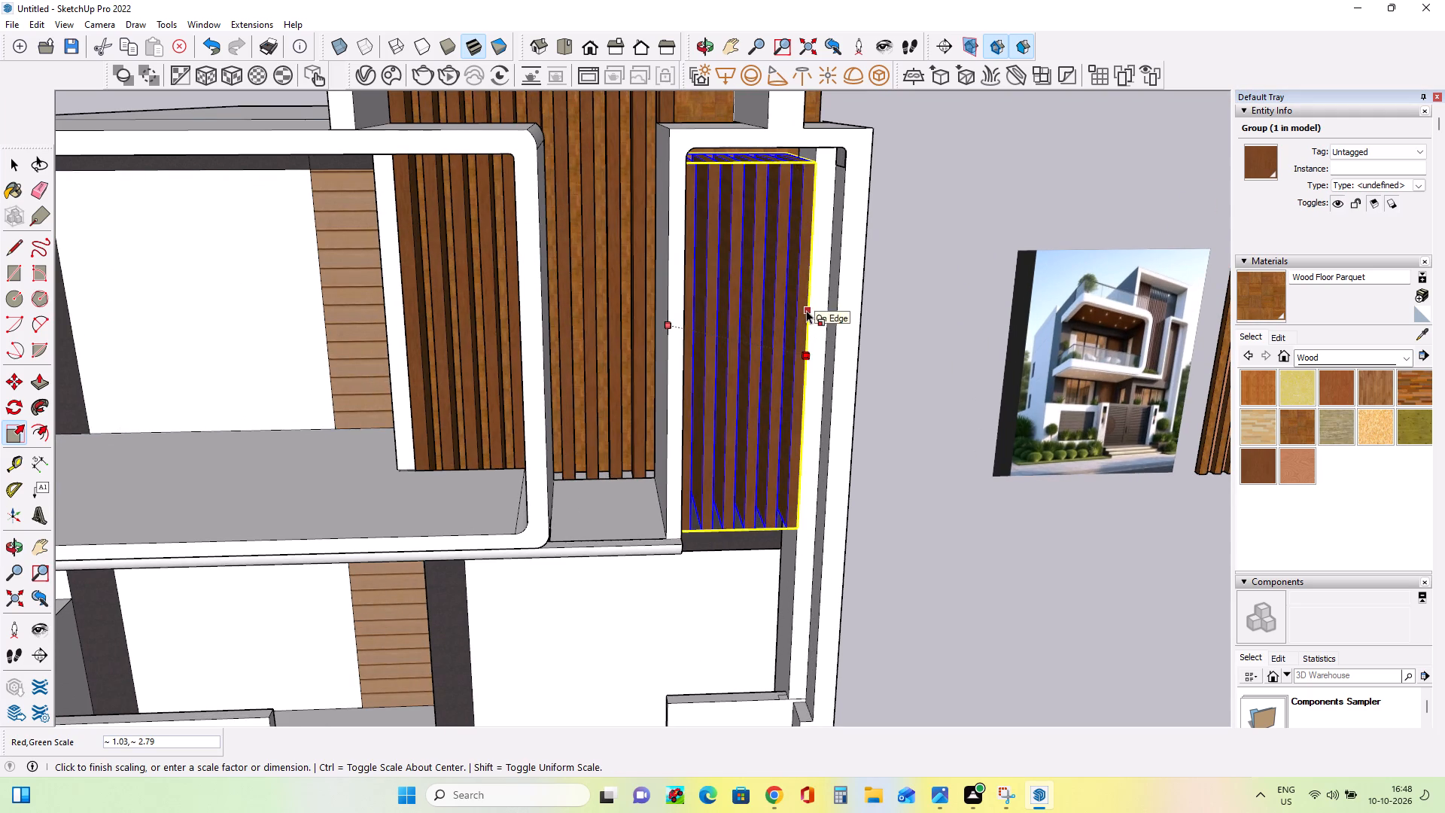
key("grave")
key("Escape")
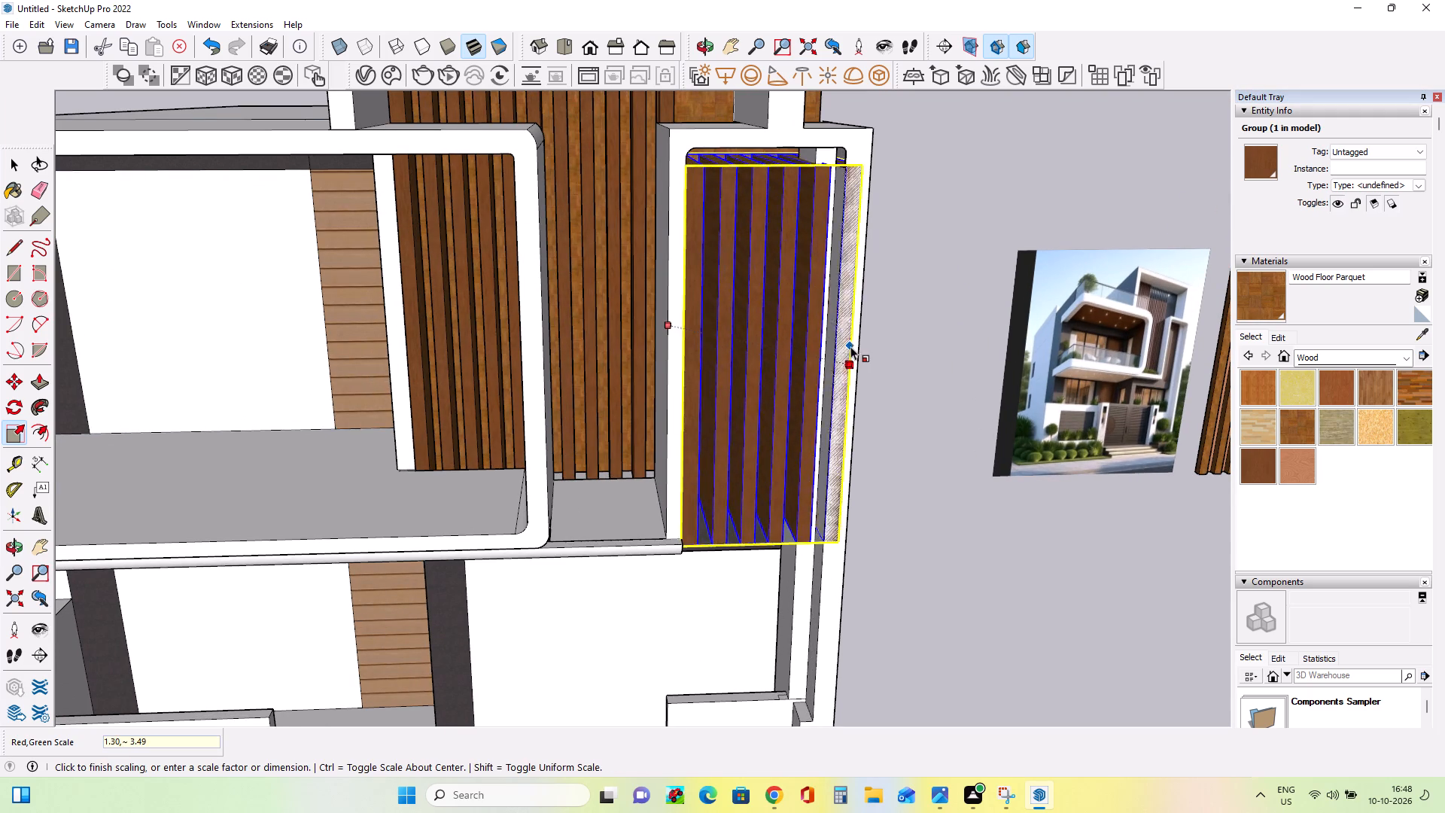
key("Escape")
Reduce the depth of the outer slat group along the green axis from its front face.
middle_click_drag(855, 326, 187, 429)
middle_click_drag(770, 434, 742, 437)
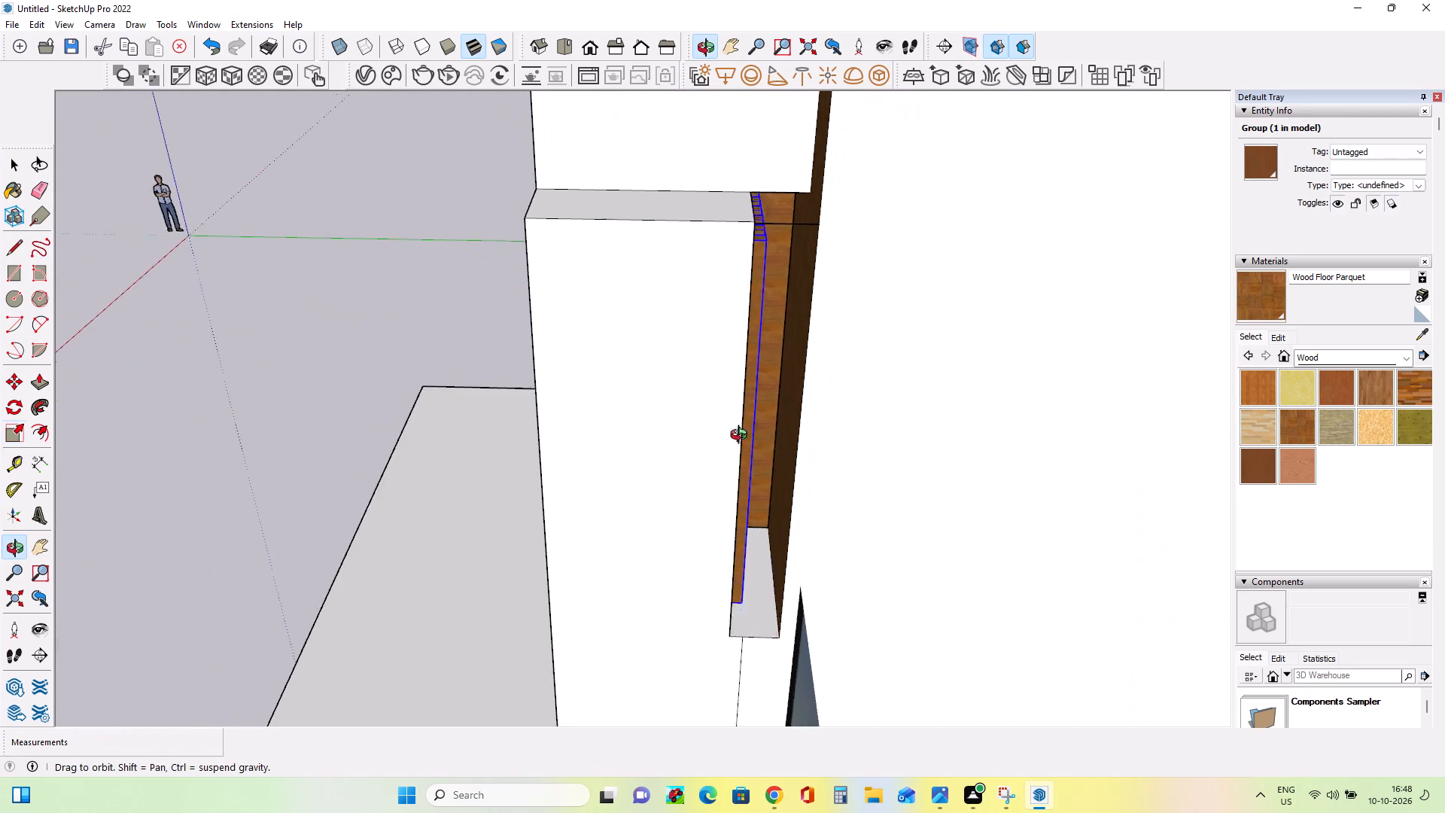
middle_click_drag(742, 437, 675, 446)
scroll(674, 448, "up", 3)
middle_click_drag(680, 440, 662, 449)
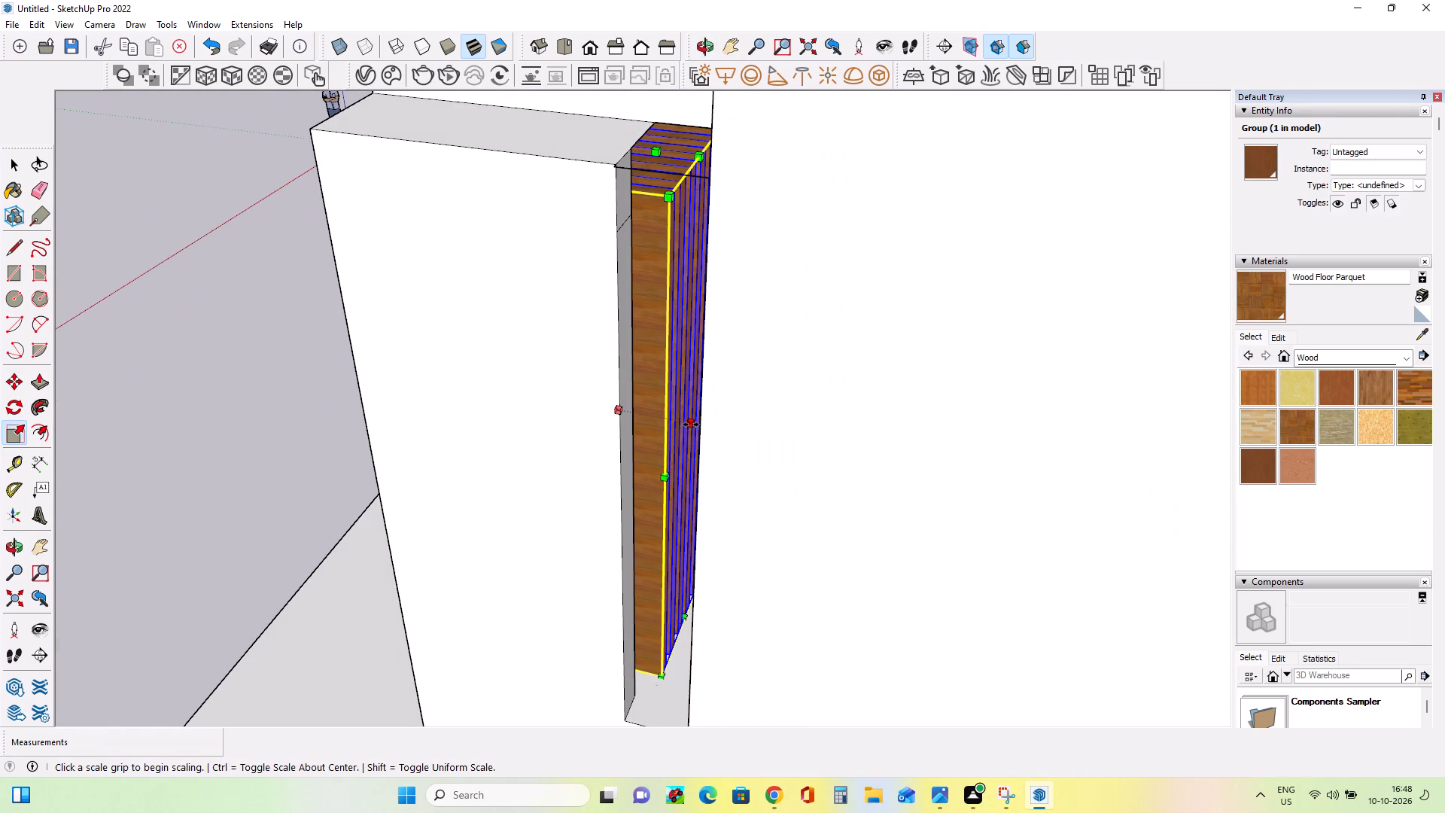
left_click(691, 425)
left_click(671, 419)
Scale the outer slat group along the green and blue axes, raising its top towards the underside of the narrow frame.
middle_click_drag(582, 478, 1077, 420)
middle_click_drag(816, 414, 948, 439)
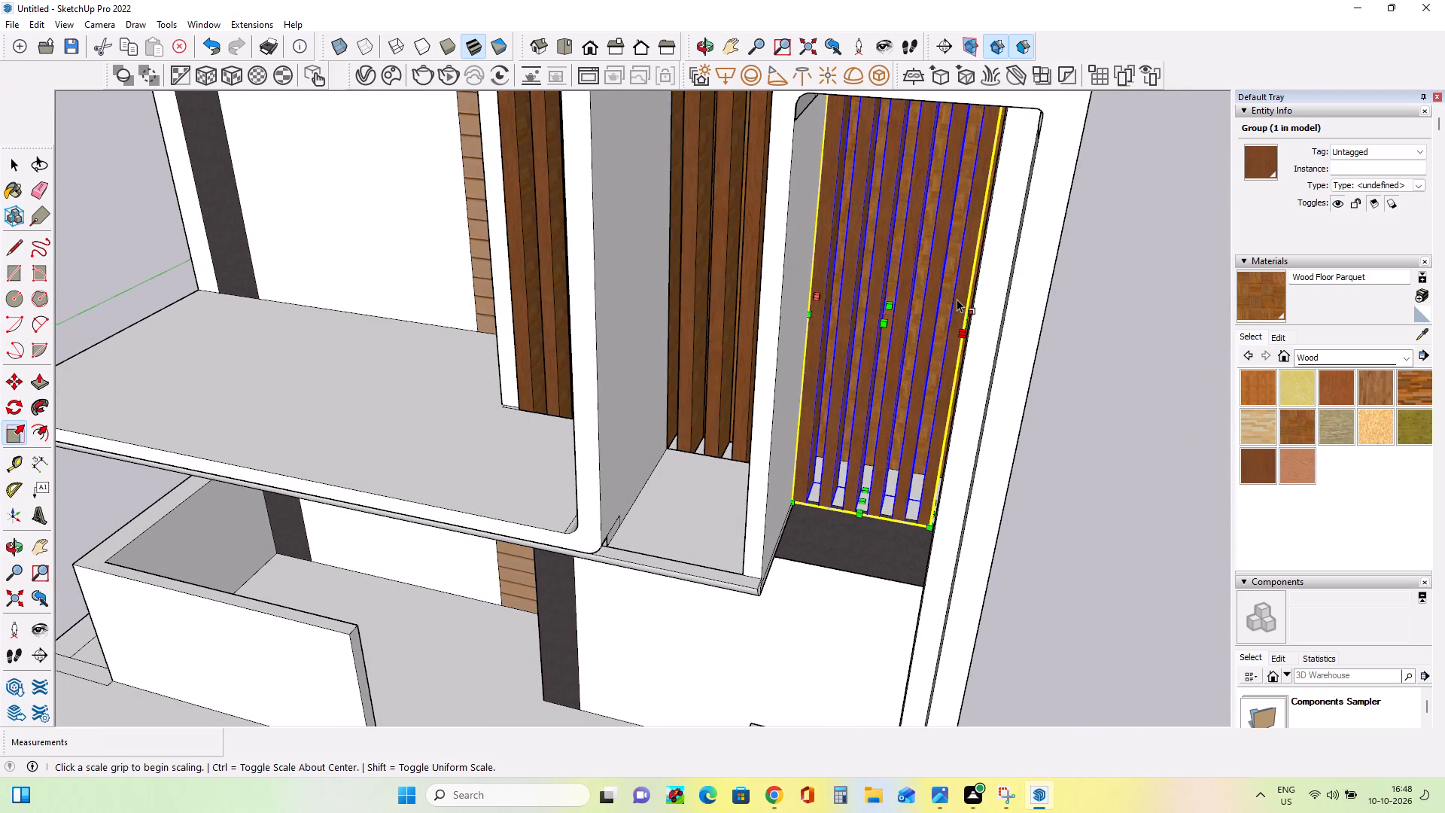
scroll(963, 348, "down", 7)
middle_click_drag(939, 382, 1009, 227)
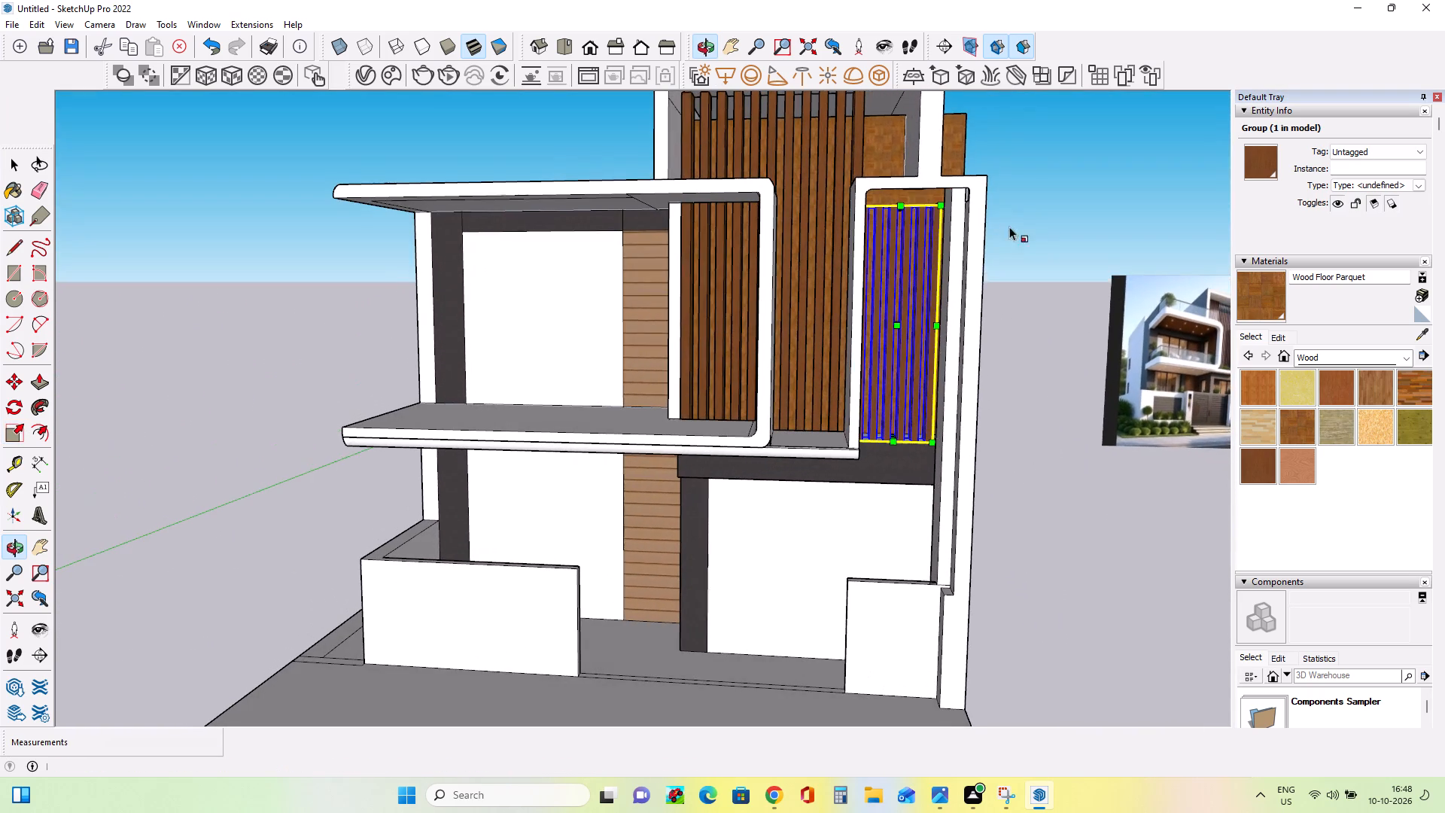
left_click(902, 203)
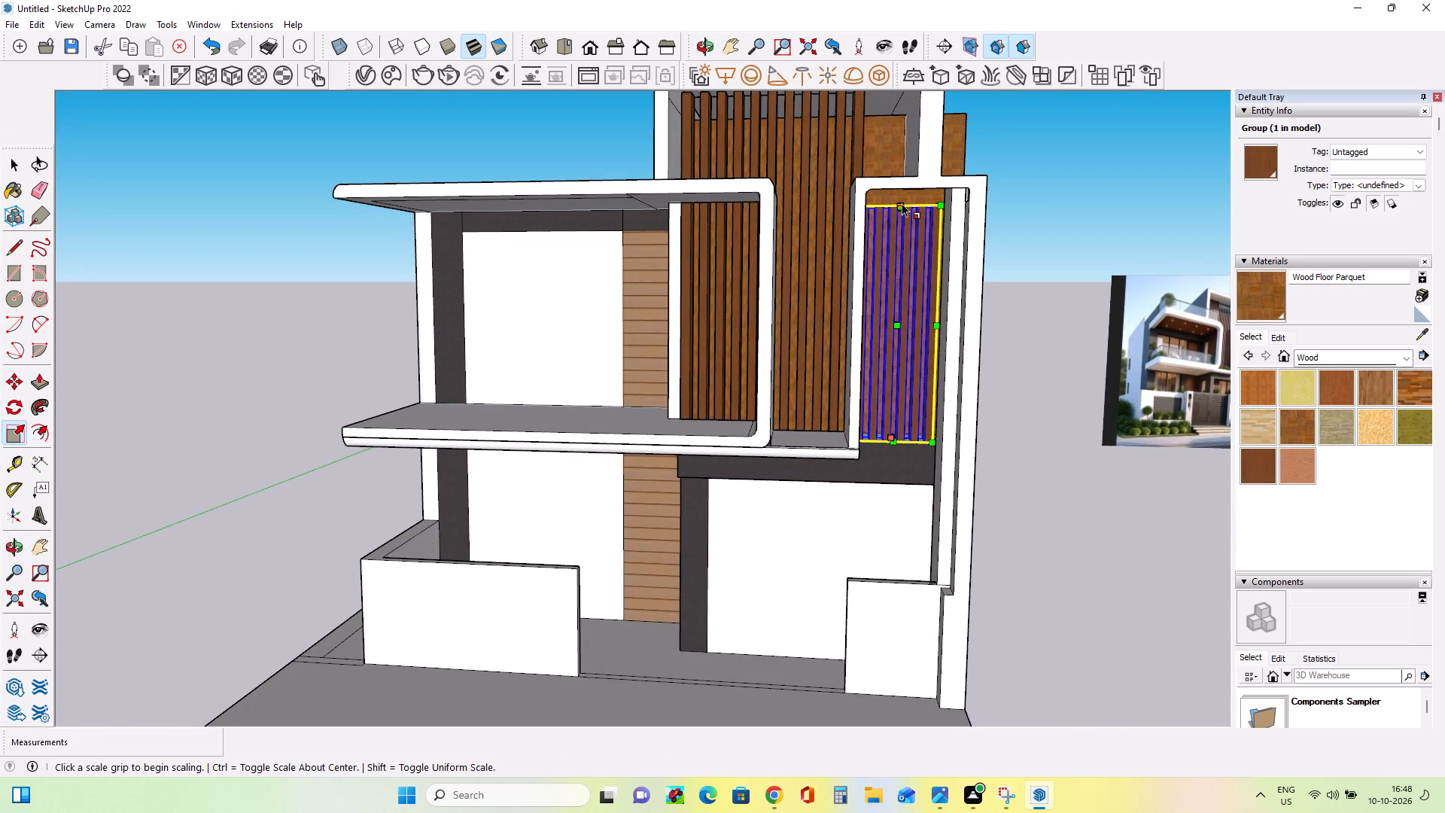
left_click(902, 193)
Widen the outer slat group to about 1.33 along the red axis to fill the narrow frame, and deselect it.
scroll(930, 306, "up", 6)
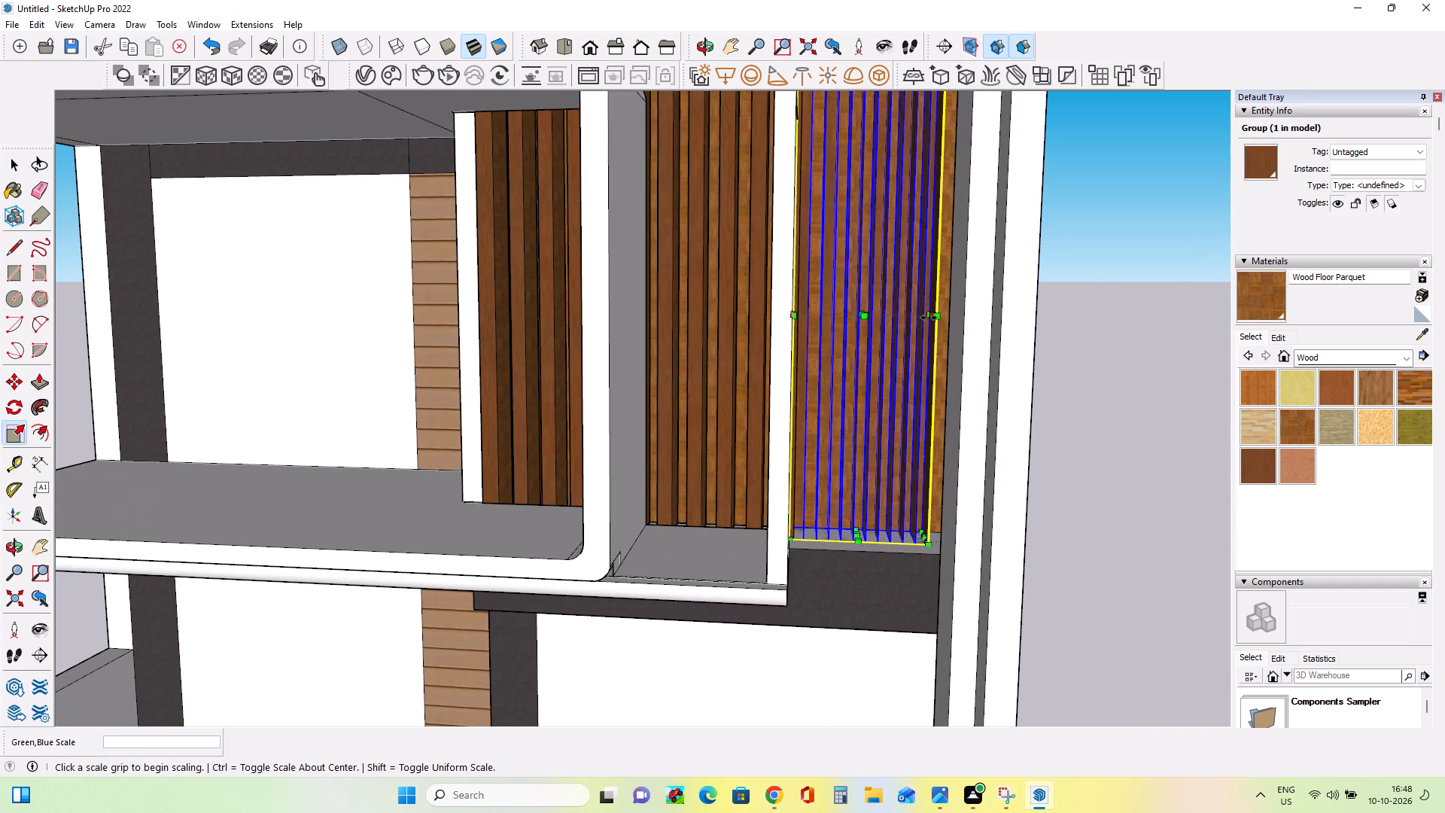
left_click(929, 318)
left_click(979, 305)
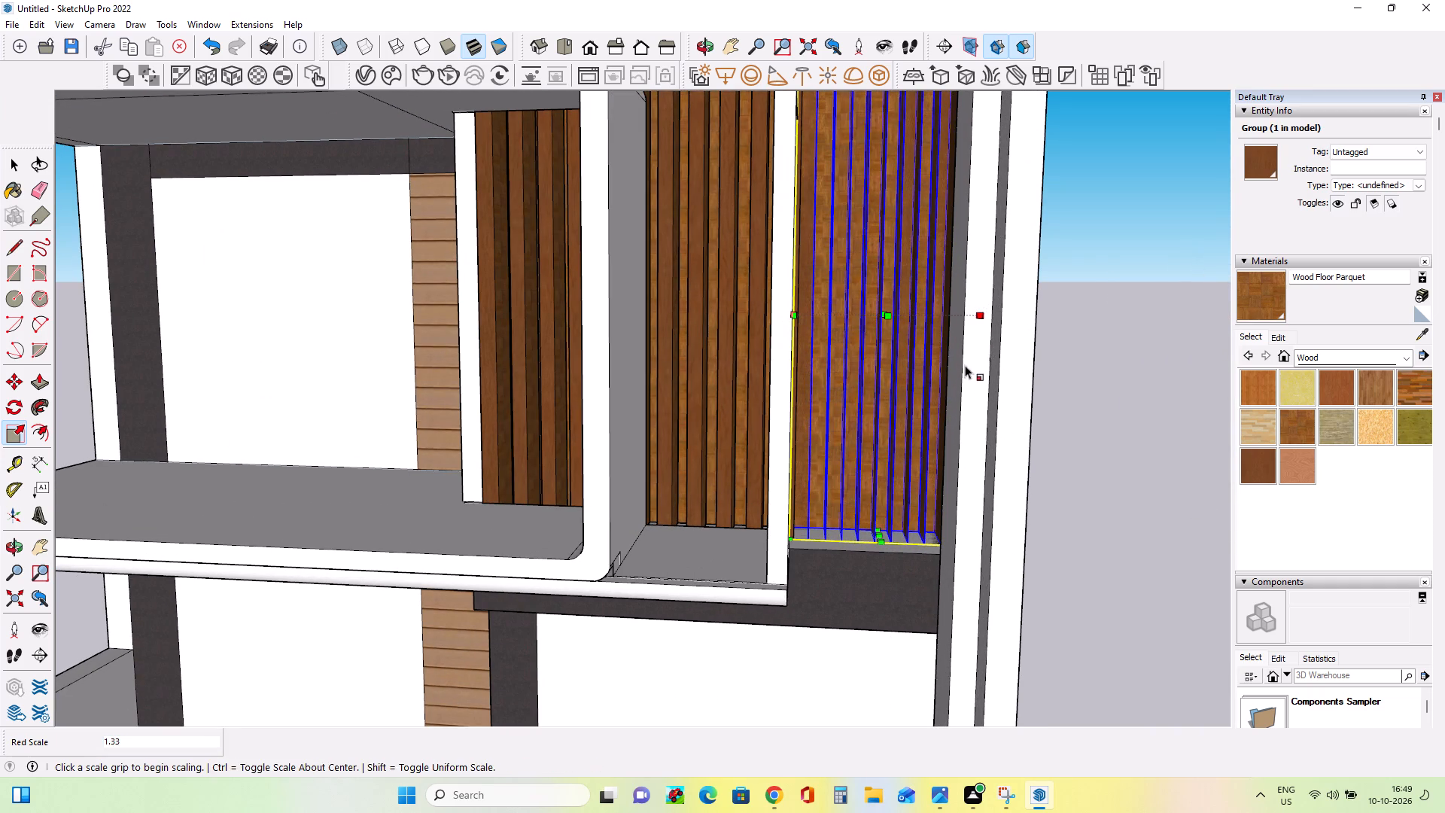
middle_click_drag(903, 449, 865, 516)
scroll(883, 533, "down", 3)
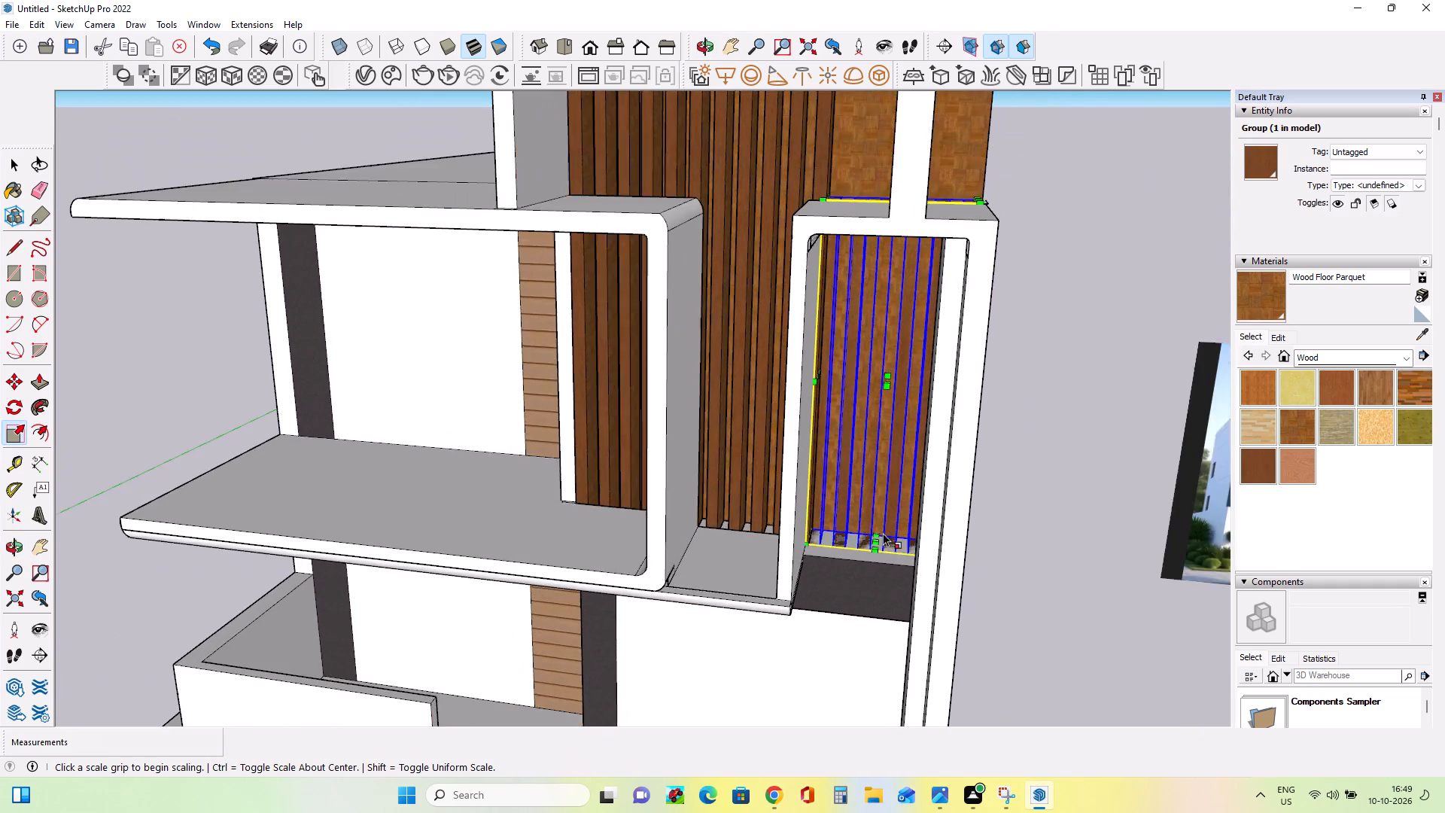
scroll(883, 533, "down", 5)
left_click(8, 163)
left_click(245, 236)
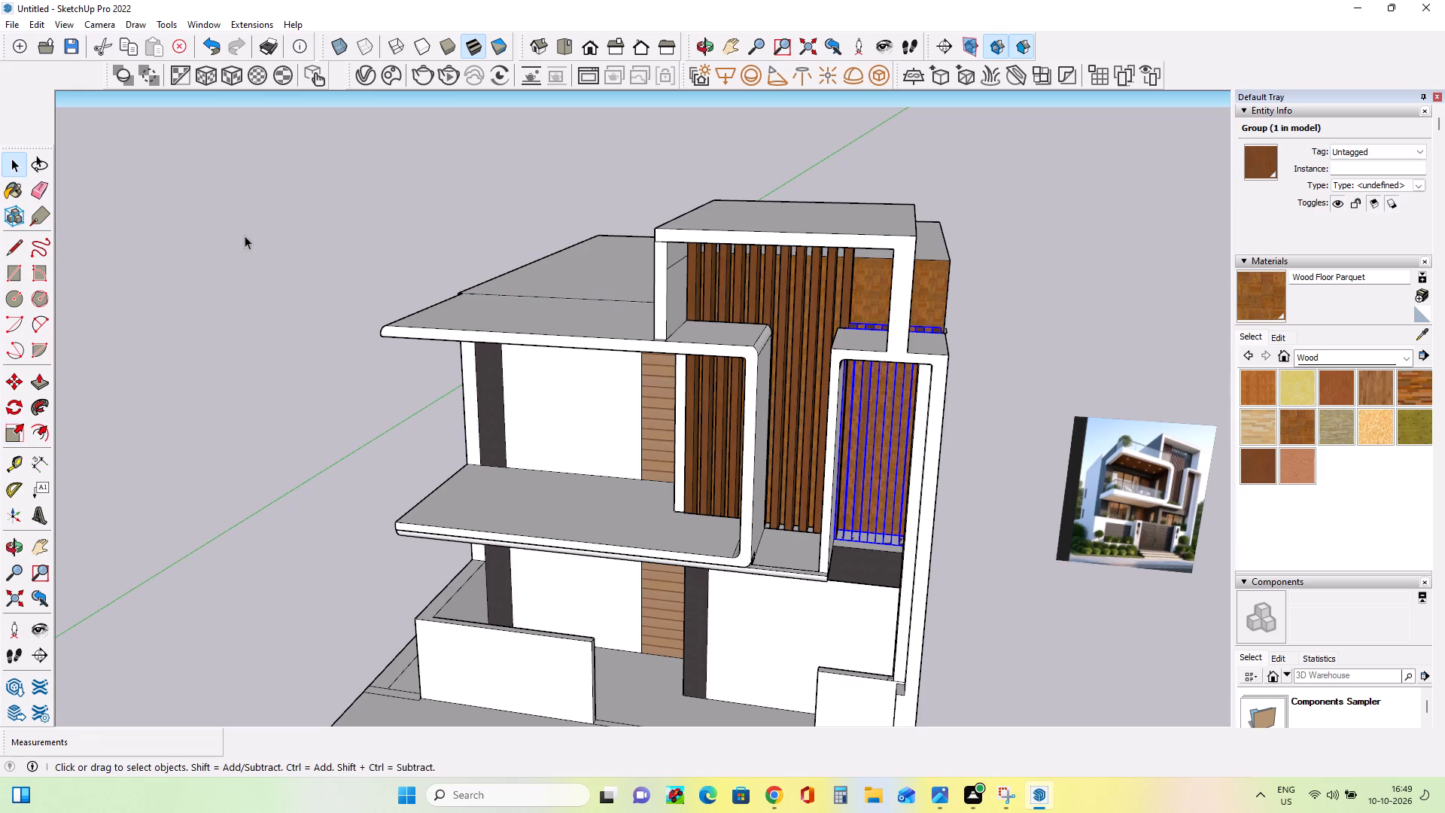
Draw a rectangle about 5' 11 9/16" by 4' 3 7/8" on the upper parquet wall beside the tall slats, above the outer slats.
middle_click_drag(596, 562, 627, 431)
scroll(700, 482, "down", 3)
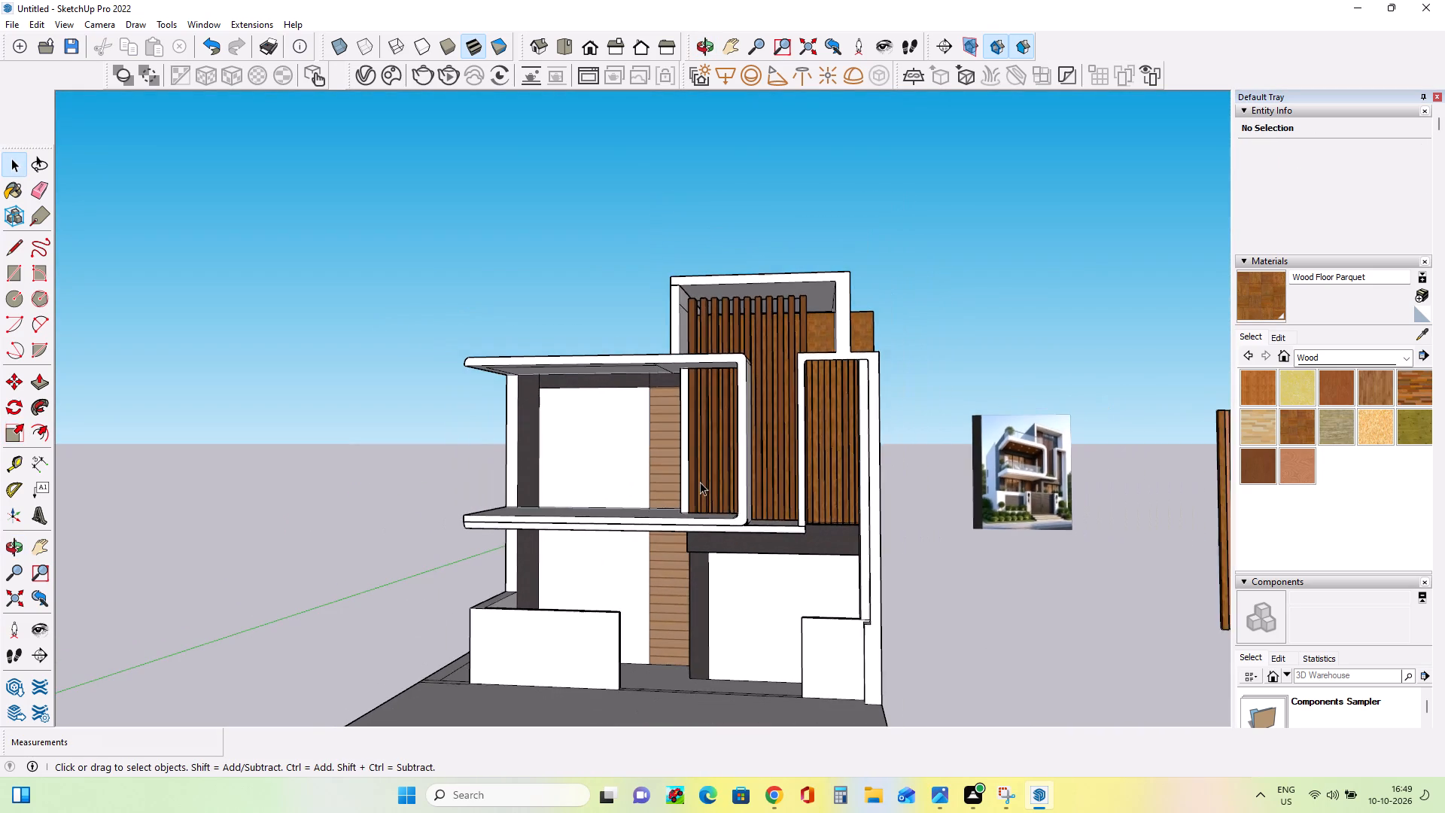
scroll(700, 482, "down", 2)
middle_click_drag(829, 470, 834, 524)
scroll(833, 519, "down", 1)
scroll(813, 341, "up", 7)
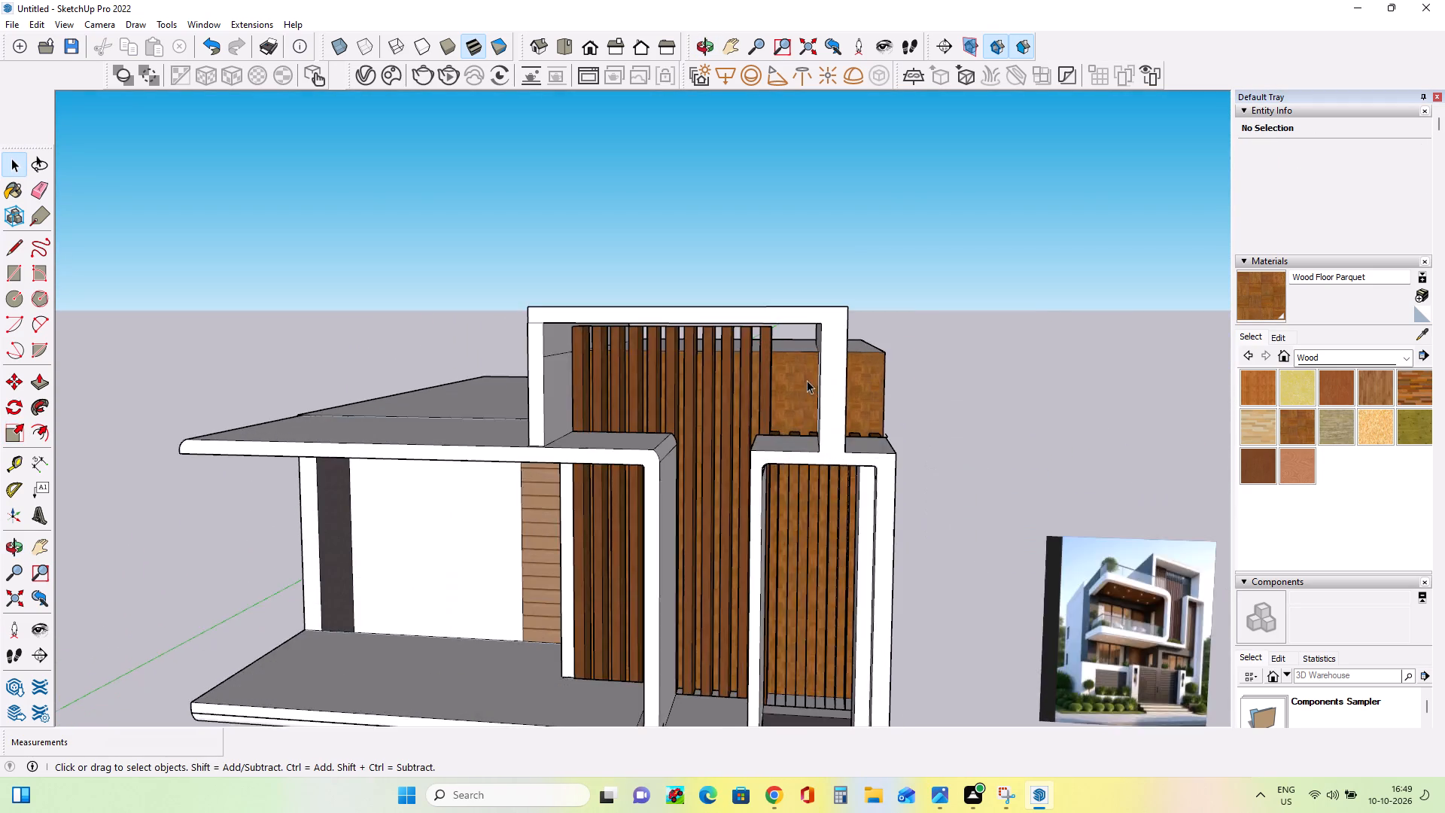
scroll(807, 380, "up", 4)
middle_click_drag(798, 447, 777, 504)
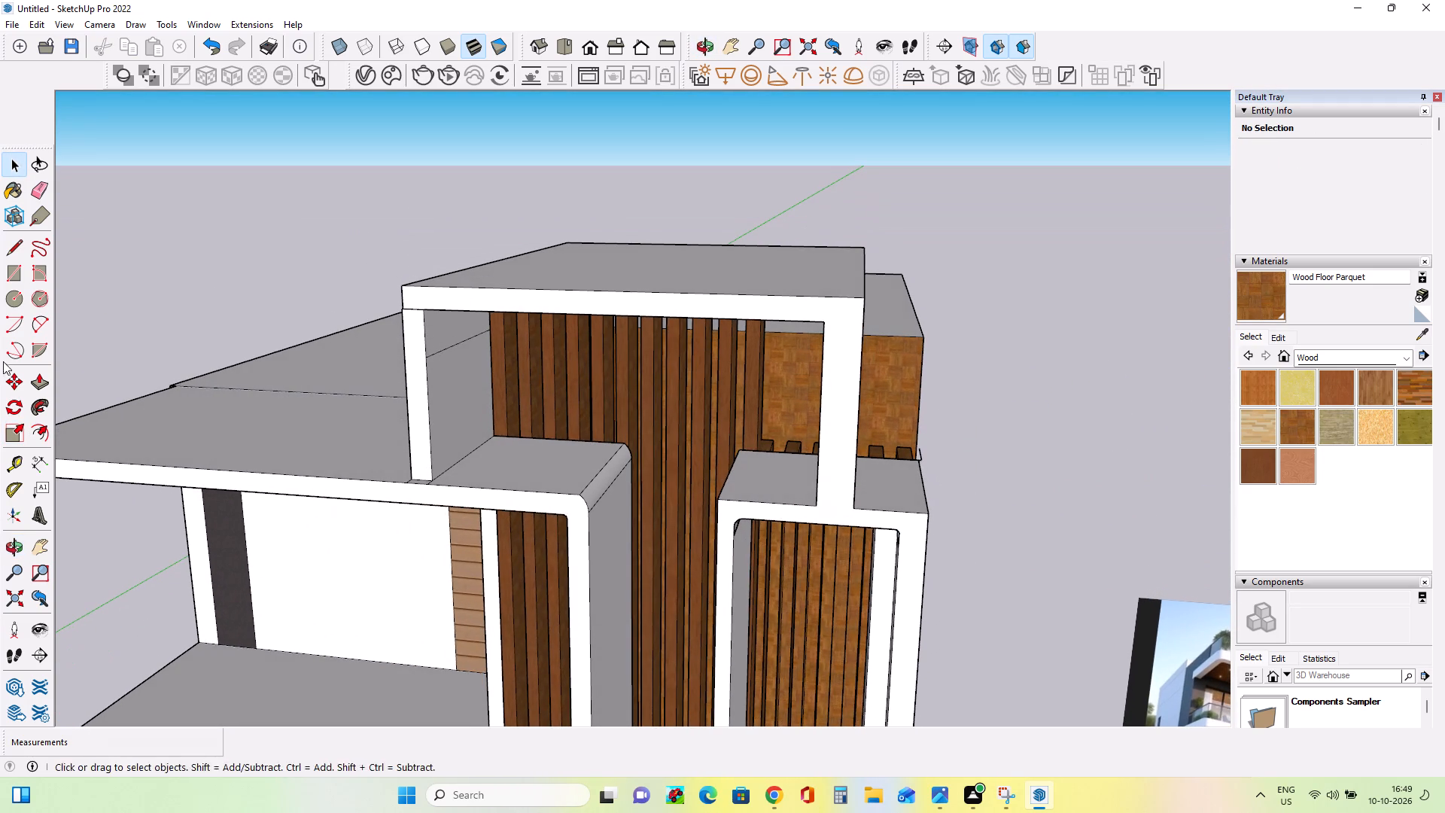
left_click(14, 269)
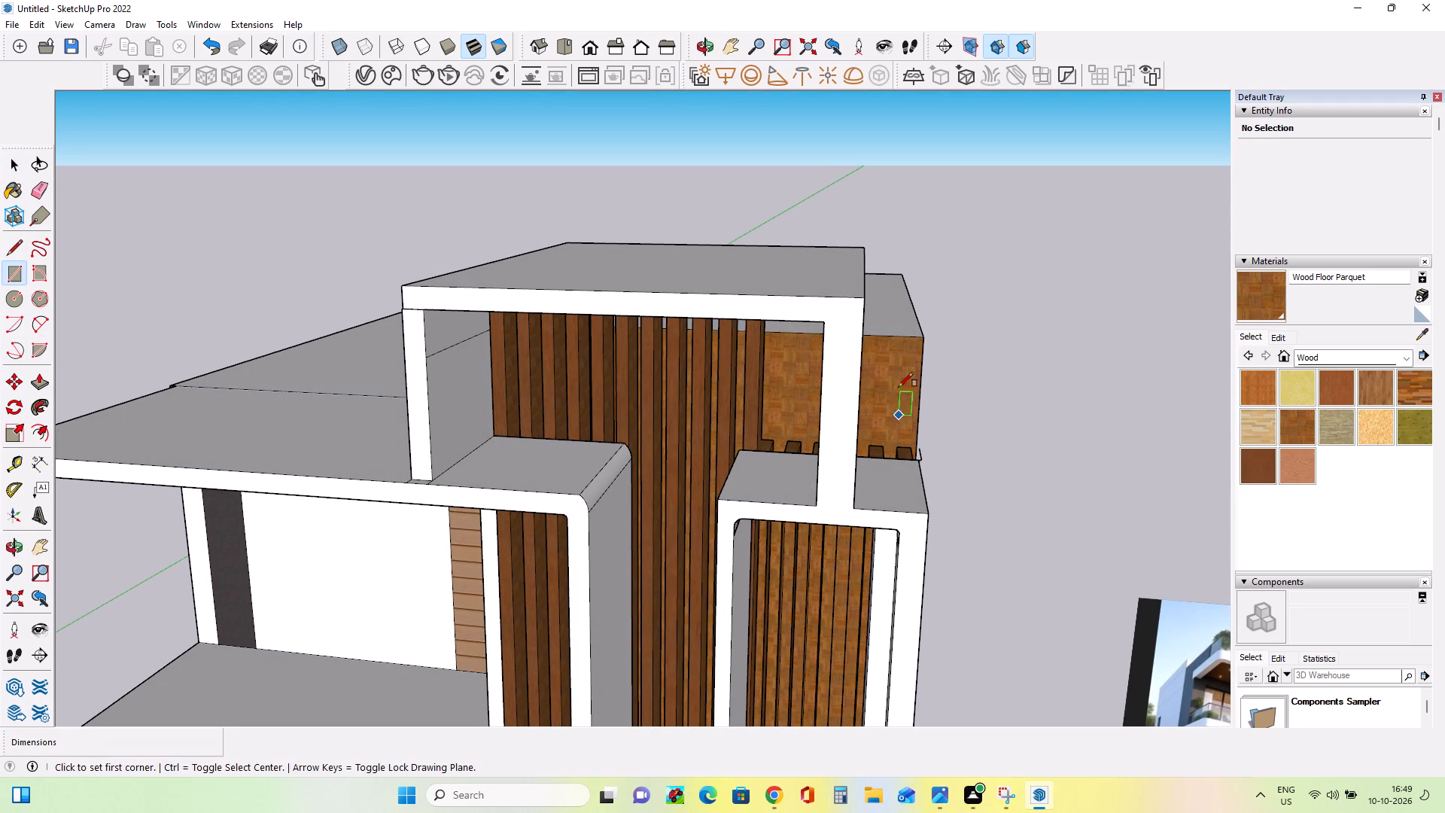
left_click(766, 336)
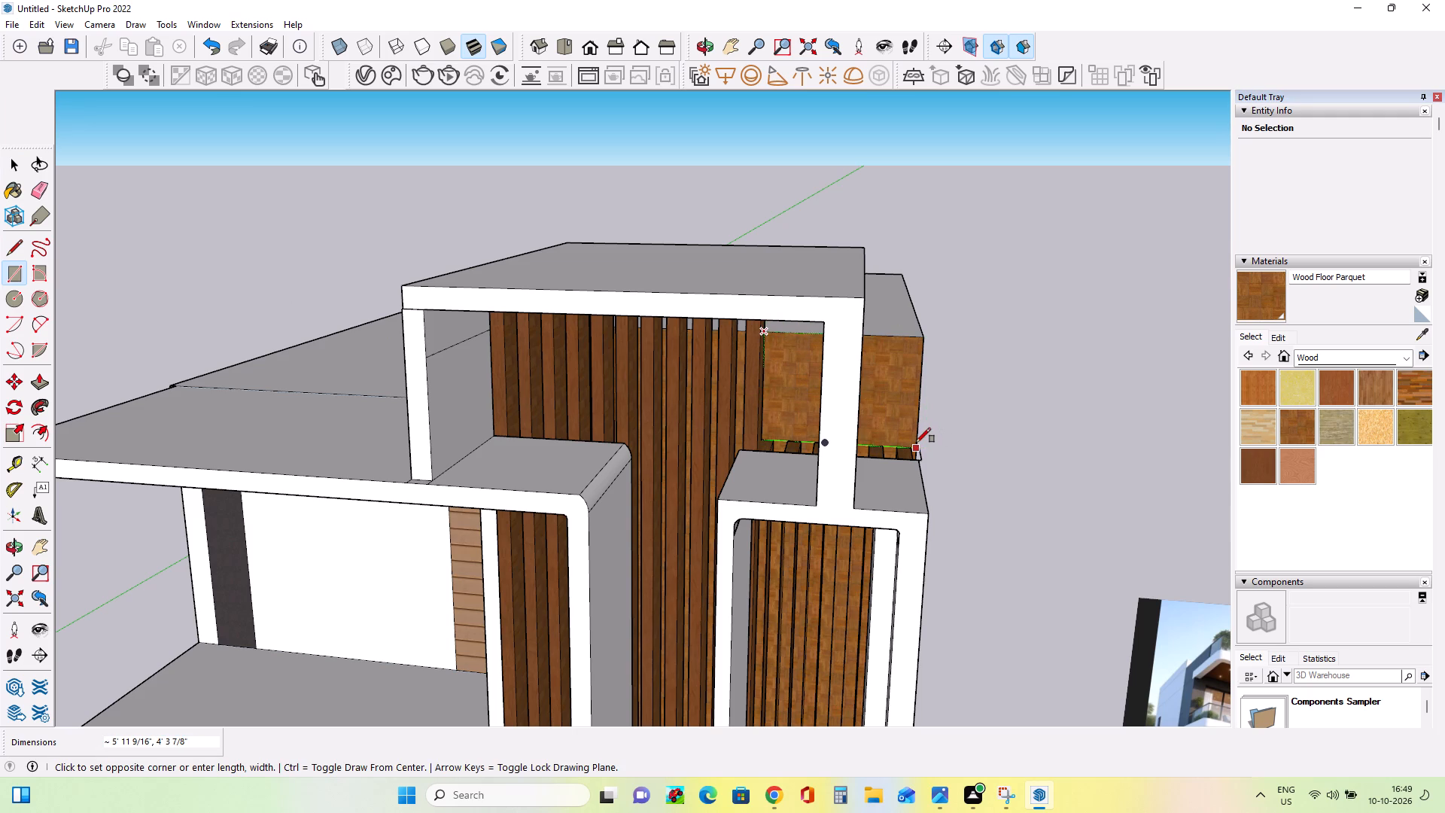
left_click(916, 443)
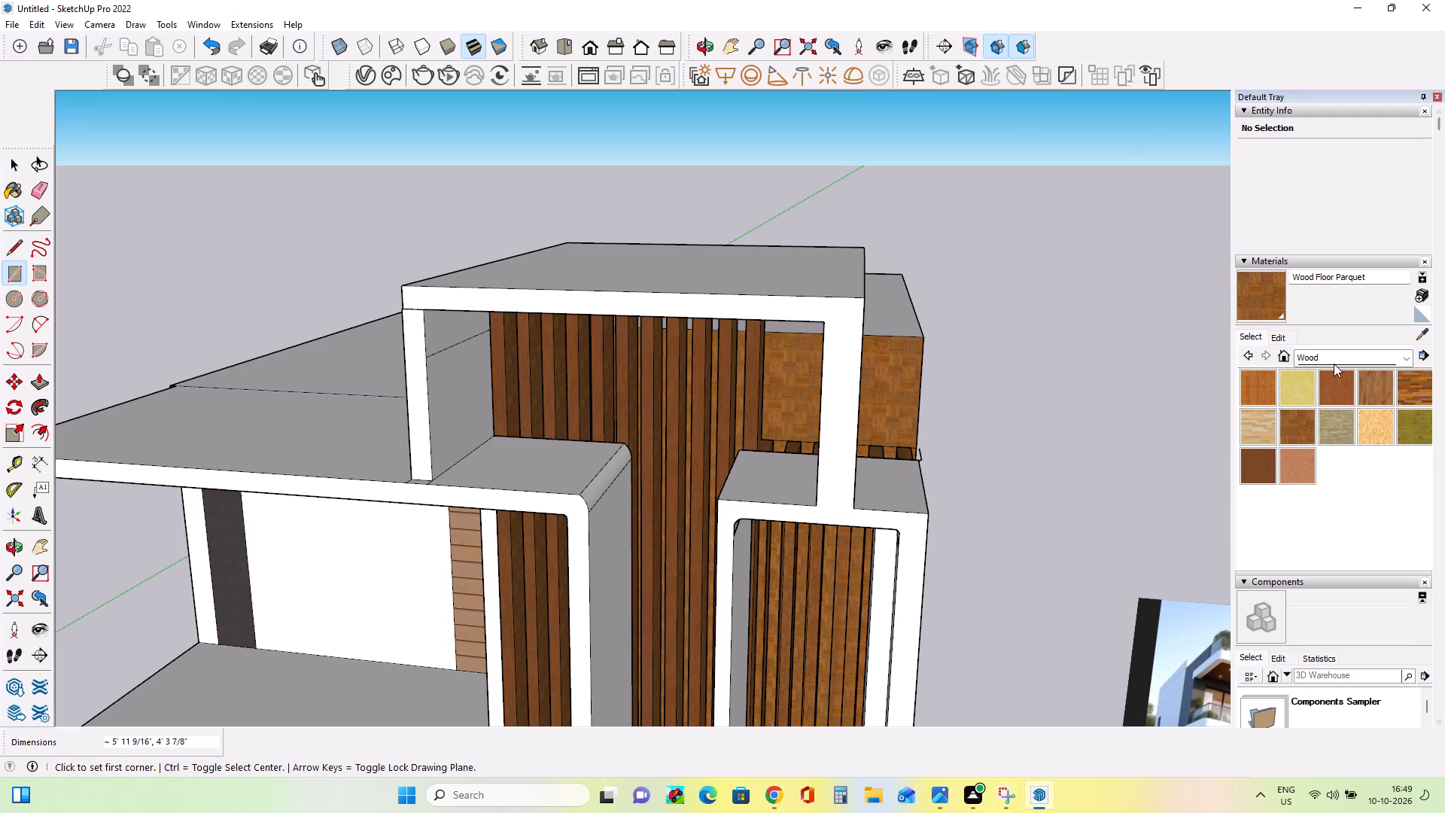
Paint both visible portions of the upper wall rectangle with Asphalt New from the Asphalt and Concrete materials.
left_click(1318, 352)
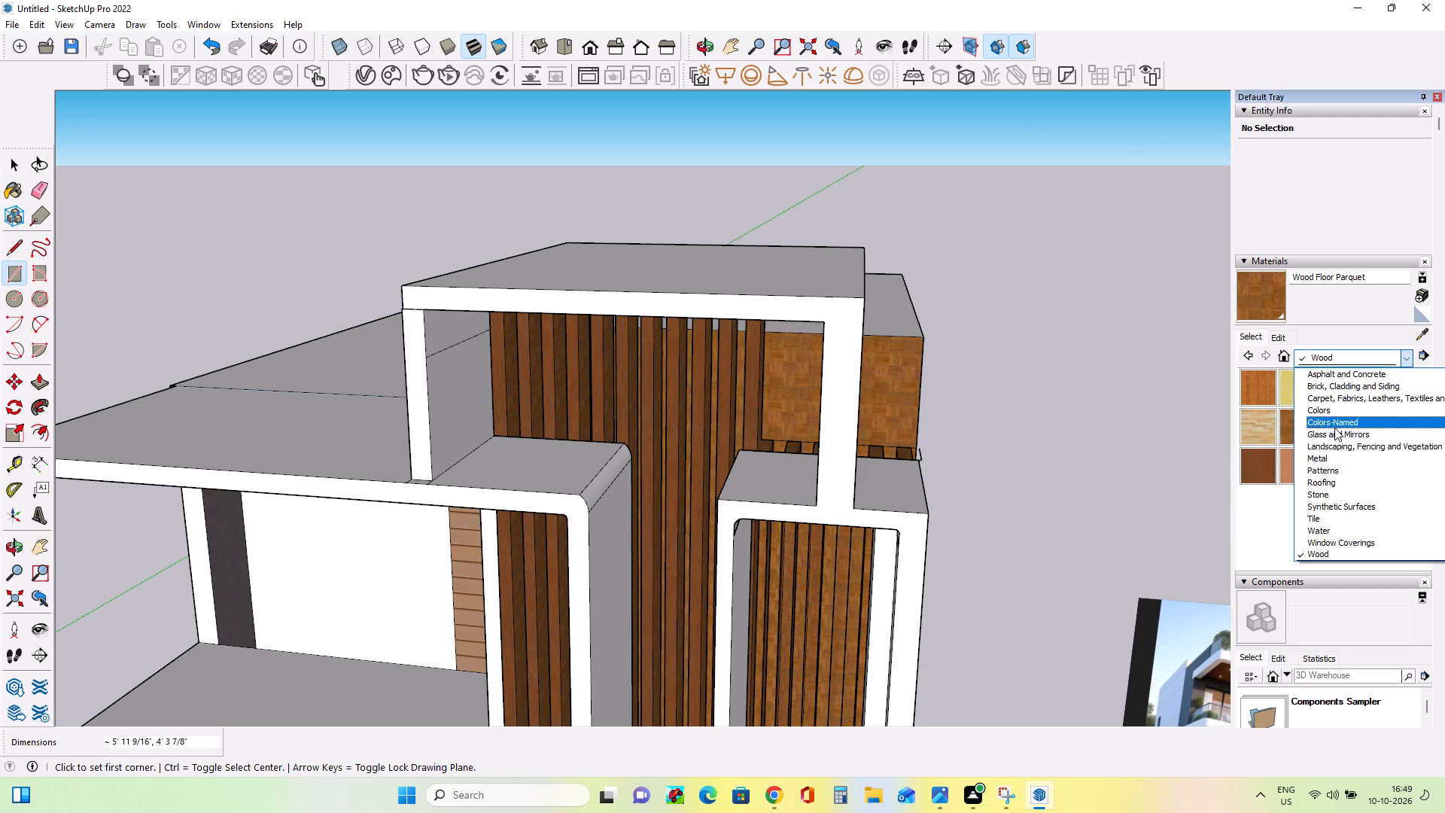
left_click(1338, 369)
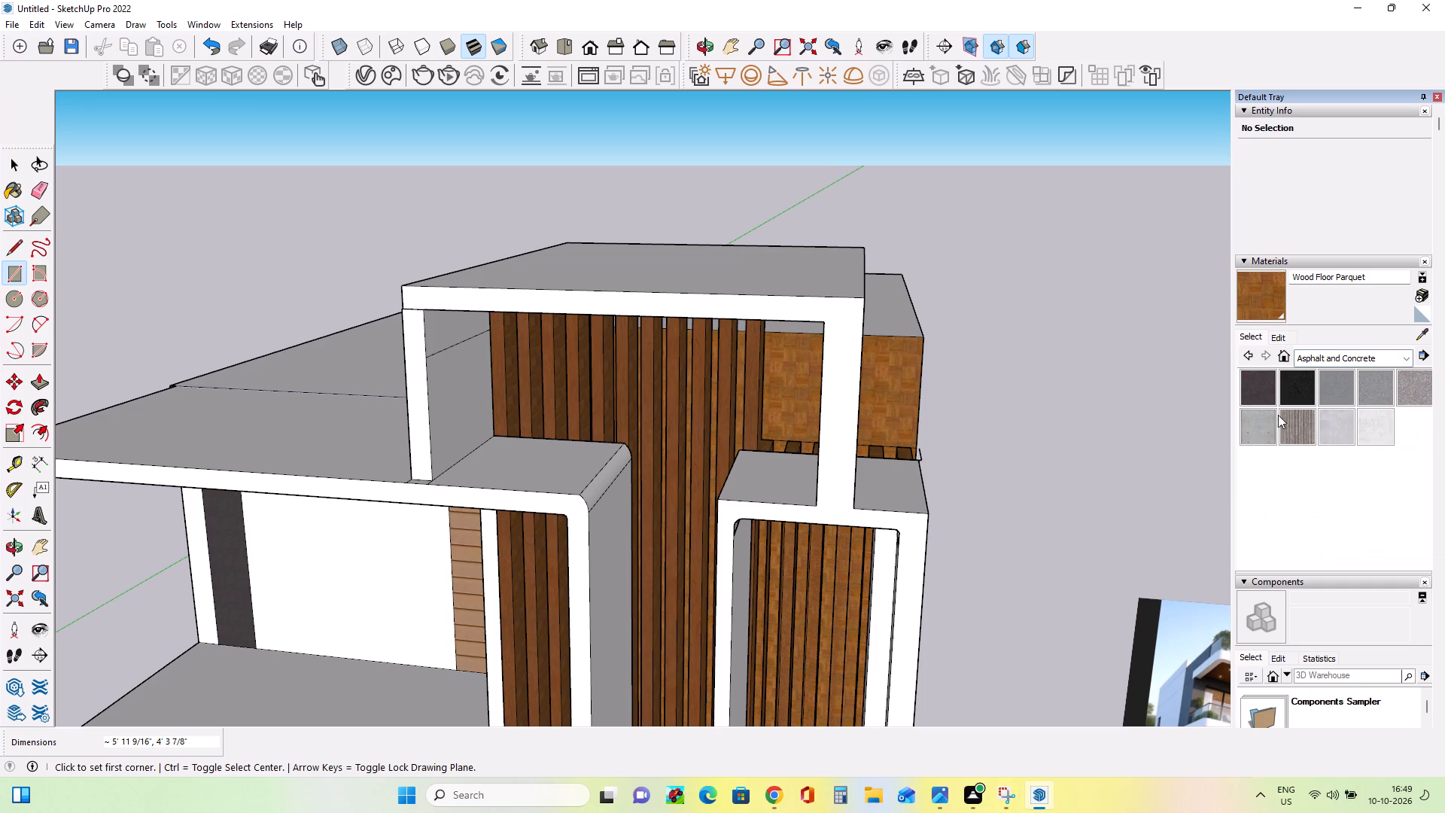
left_click(1270, 396)
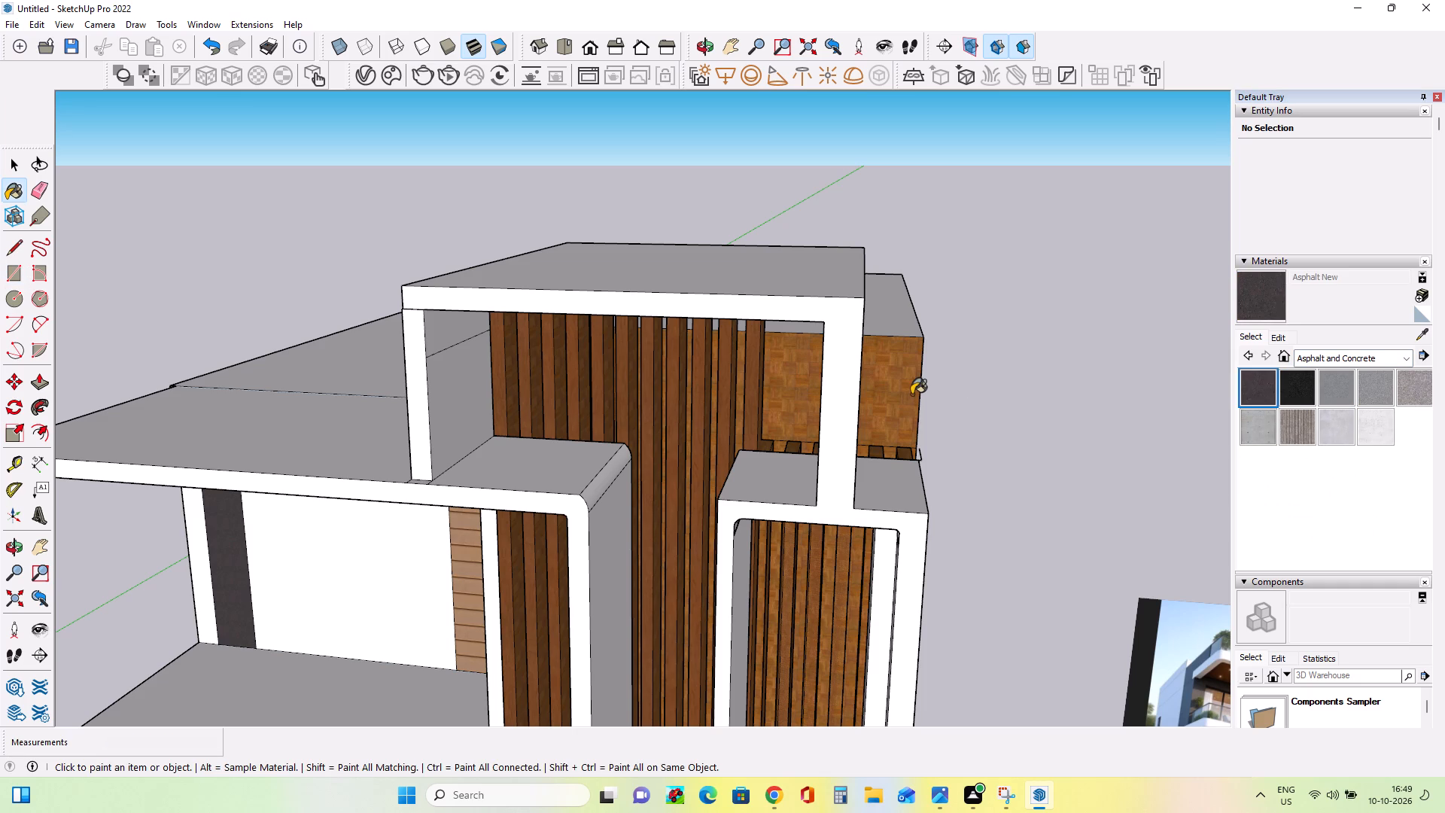
left_click(911, 394)
left_click(801, 384)
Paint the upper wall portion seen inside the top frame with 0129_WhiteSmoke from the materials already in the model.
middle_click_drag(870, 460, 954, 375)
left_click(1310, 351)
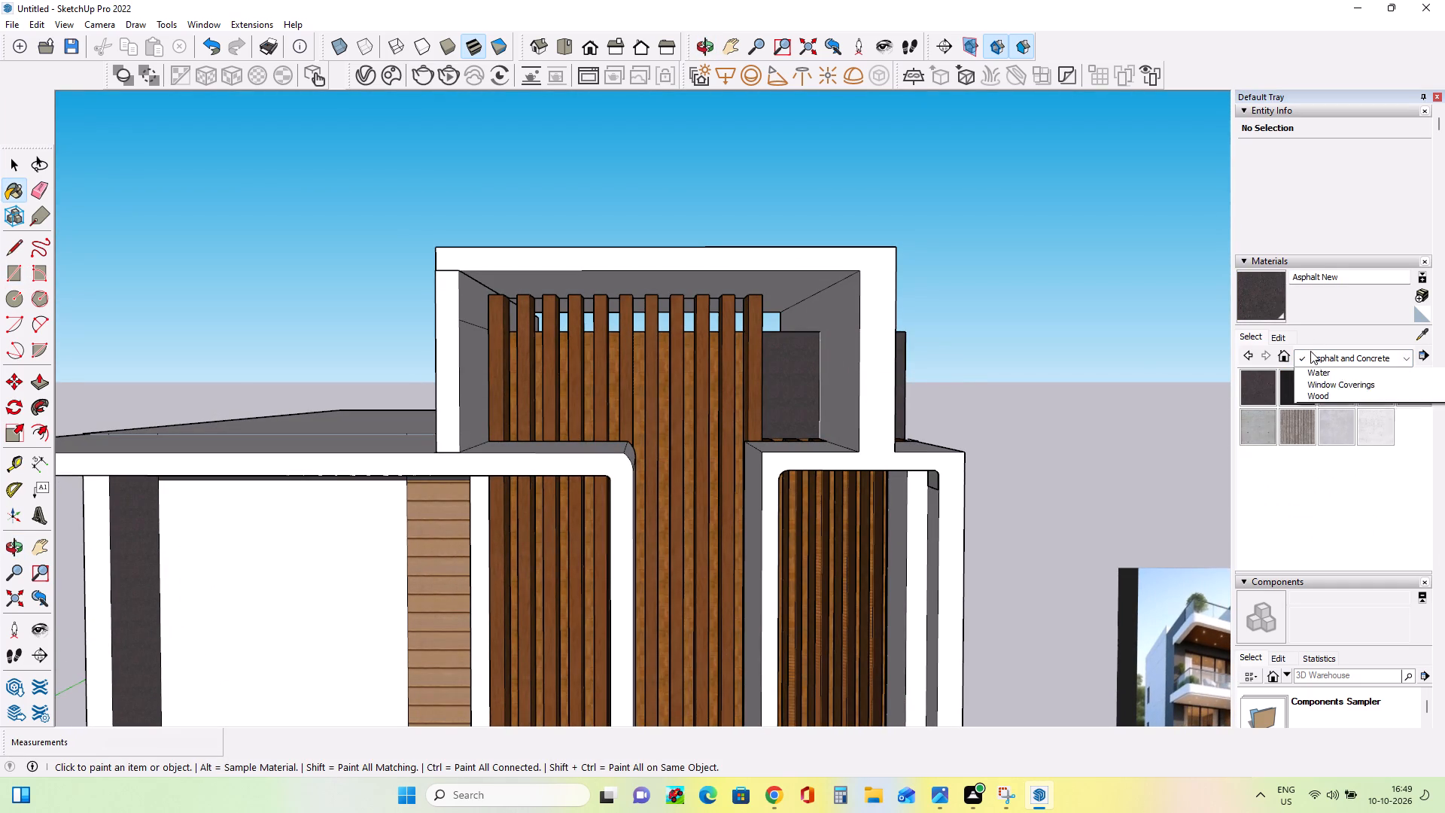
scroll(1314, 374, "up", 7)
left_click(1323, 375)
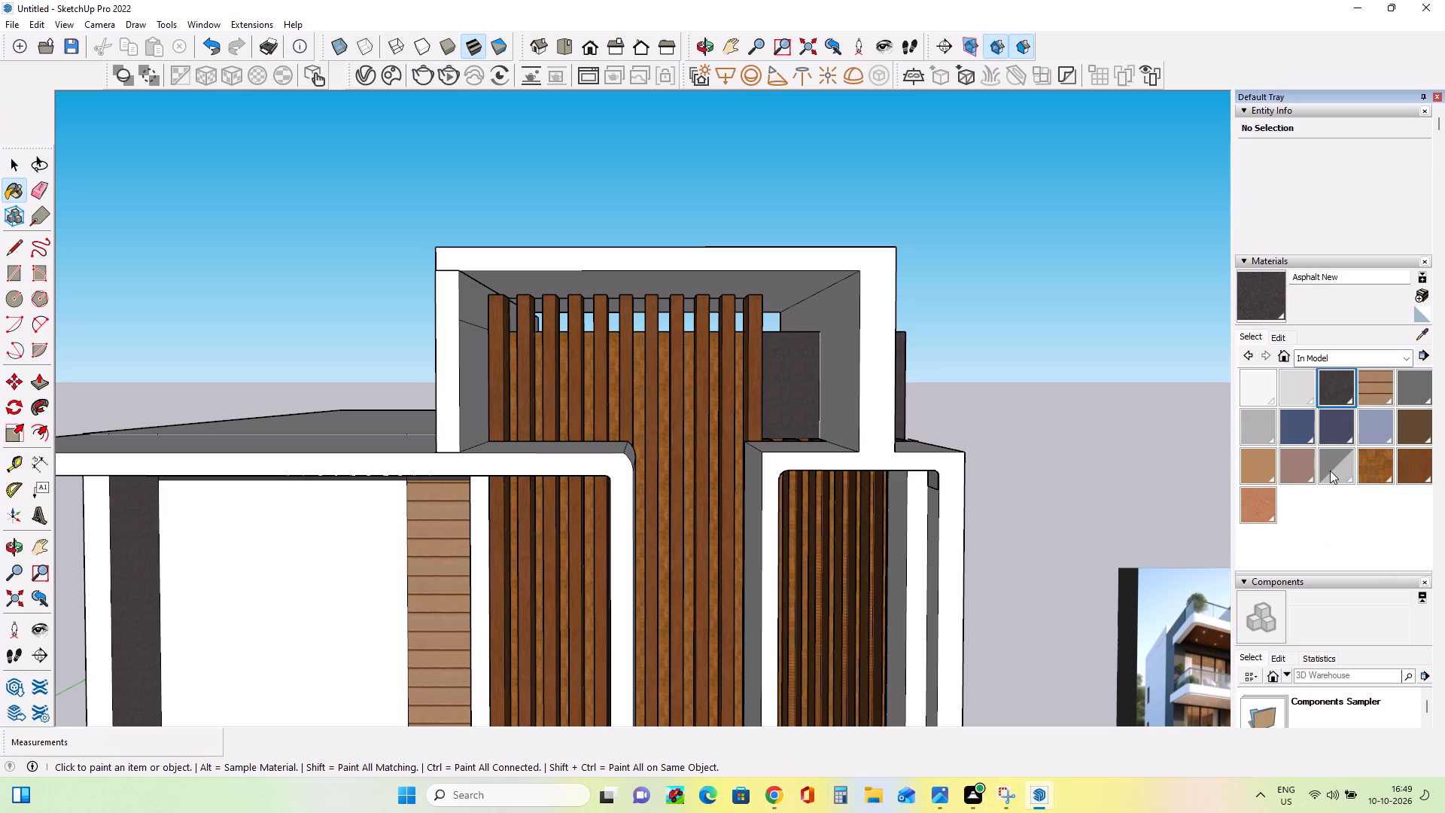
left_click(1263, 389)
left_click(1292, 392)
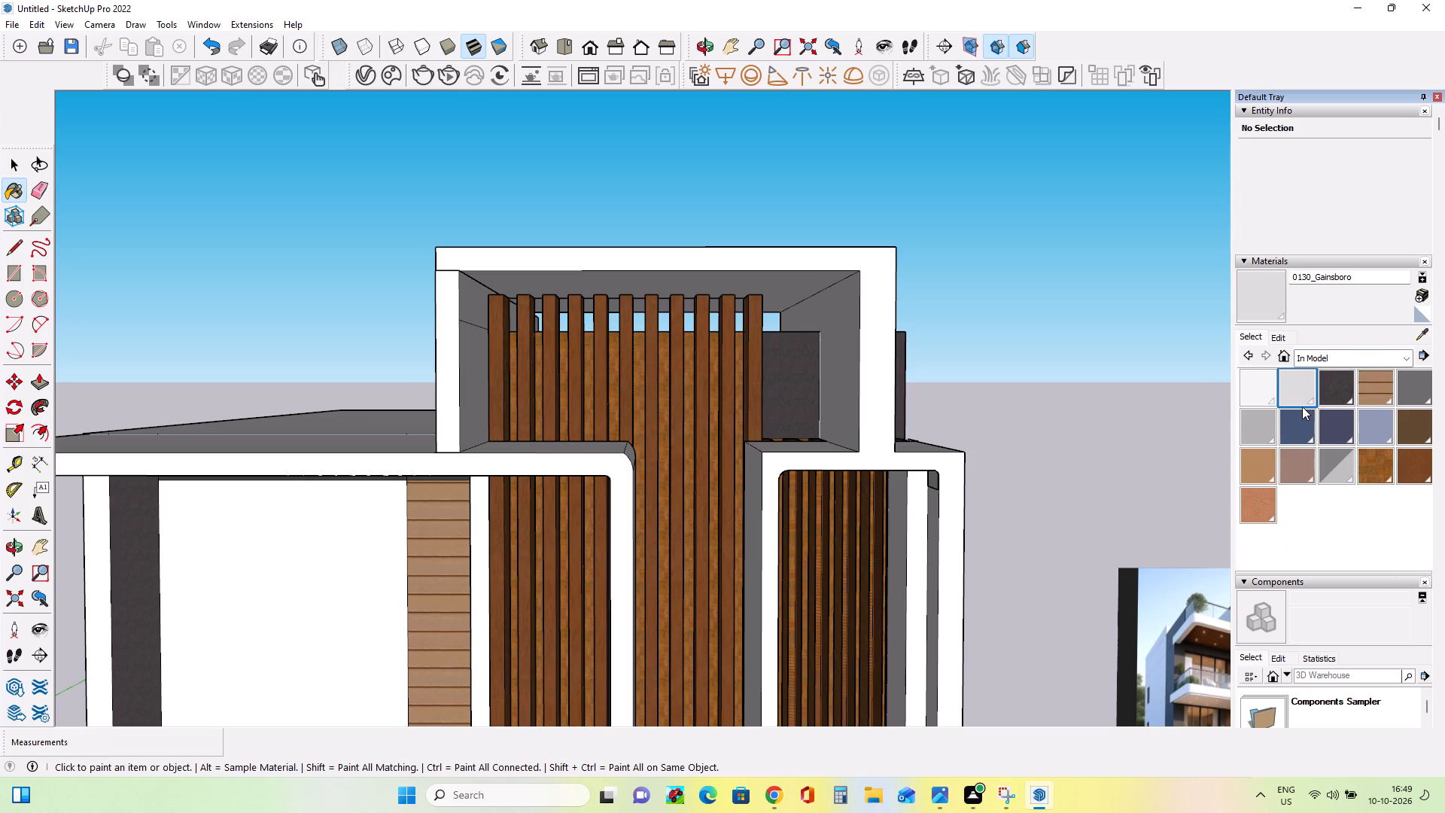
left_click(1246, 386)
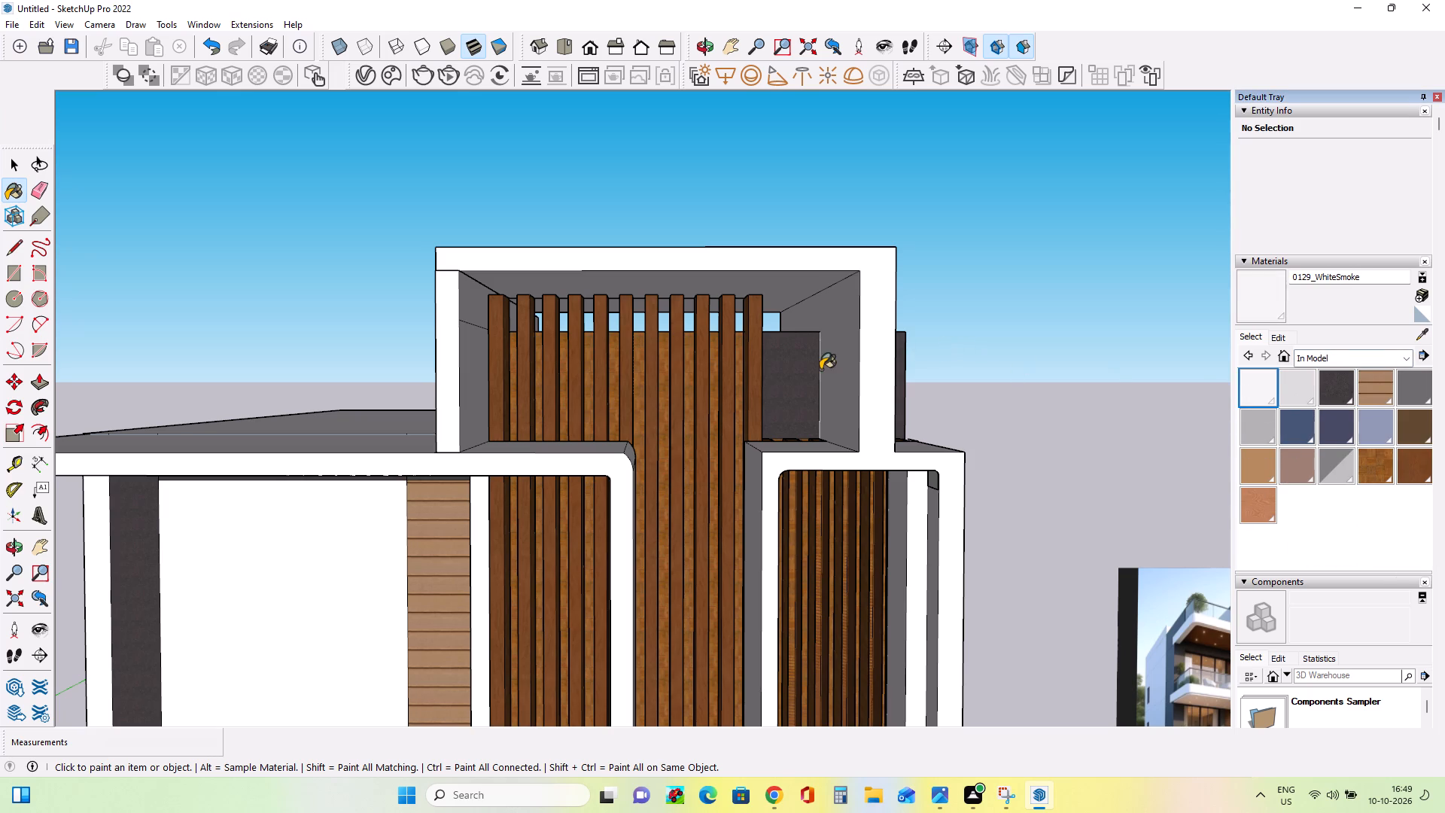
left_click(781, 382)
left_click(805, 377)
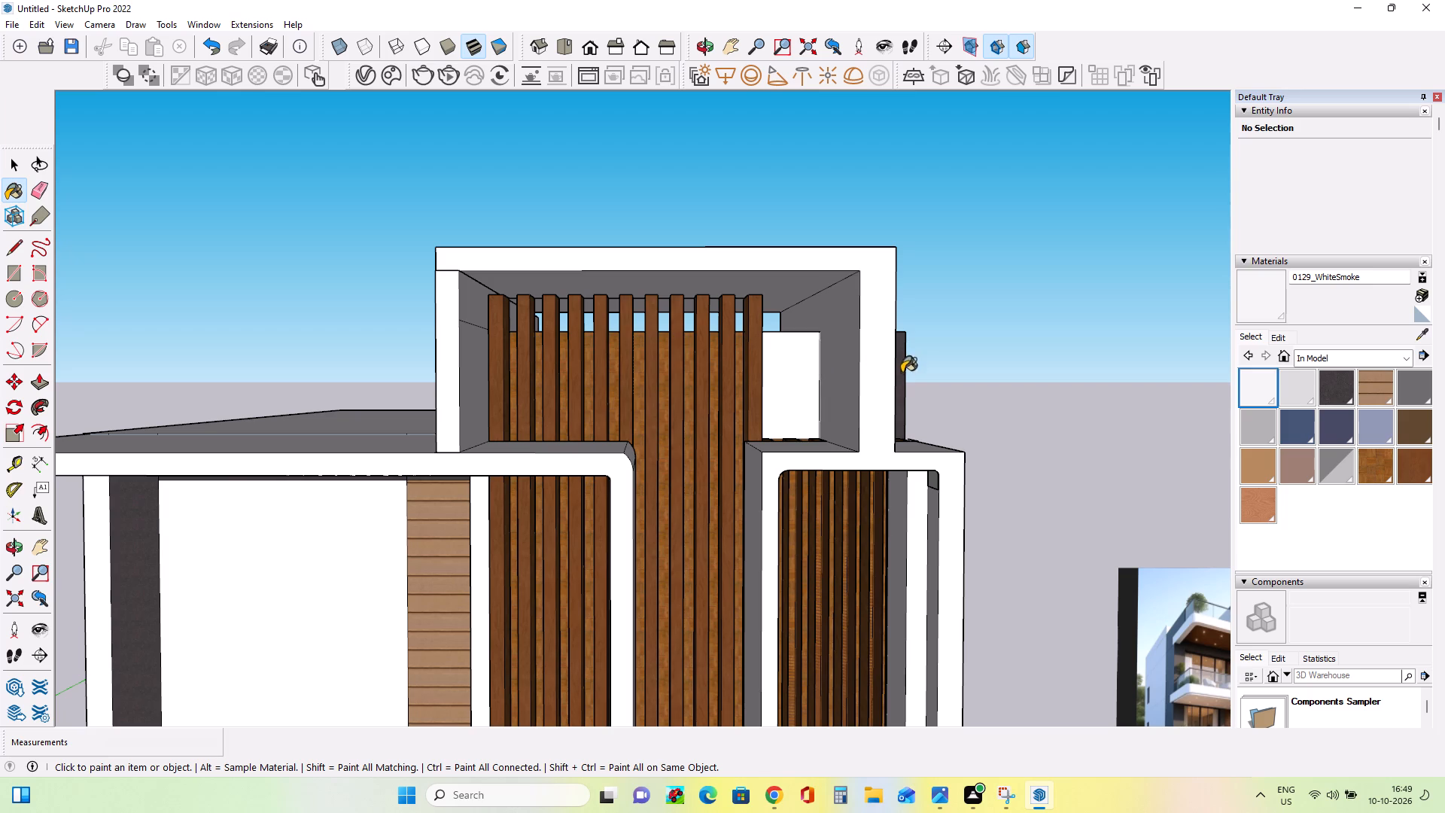
Paint the upper wall portion inside the top frame with Translucent Glass Gray.
left_click(1332, 462)
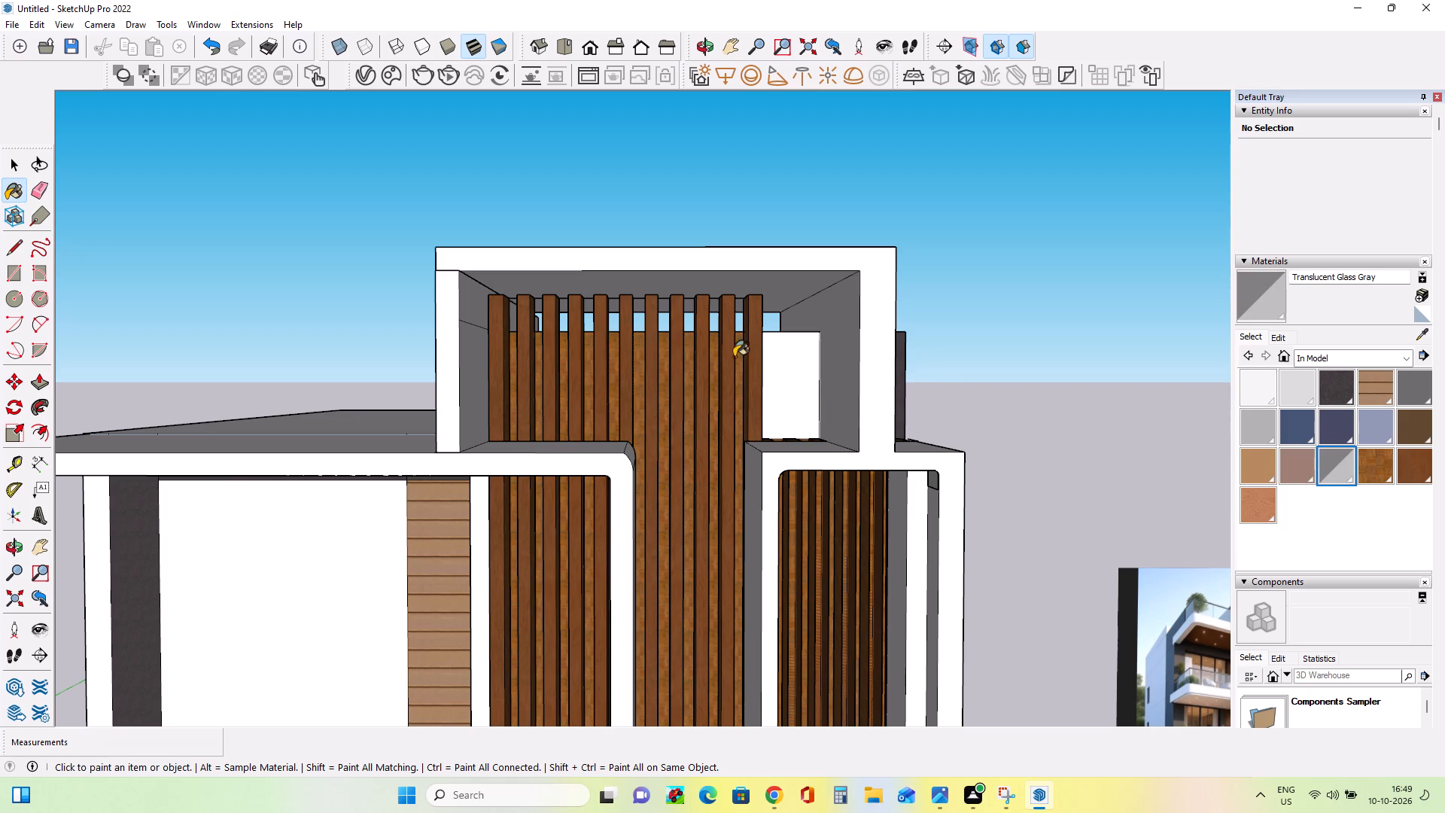
left_click(799, 382)
middle_click_drag(1008, 379, 847, 431)
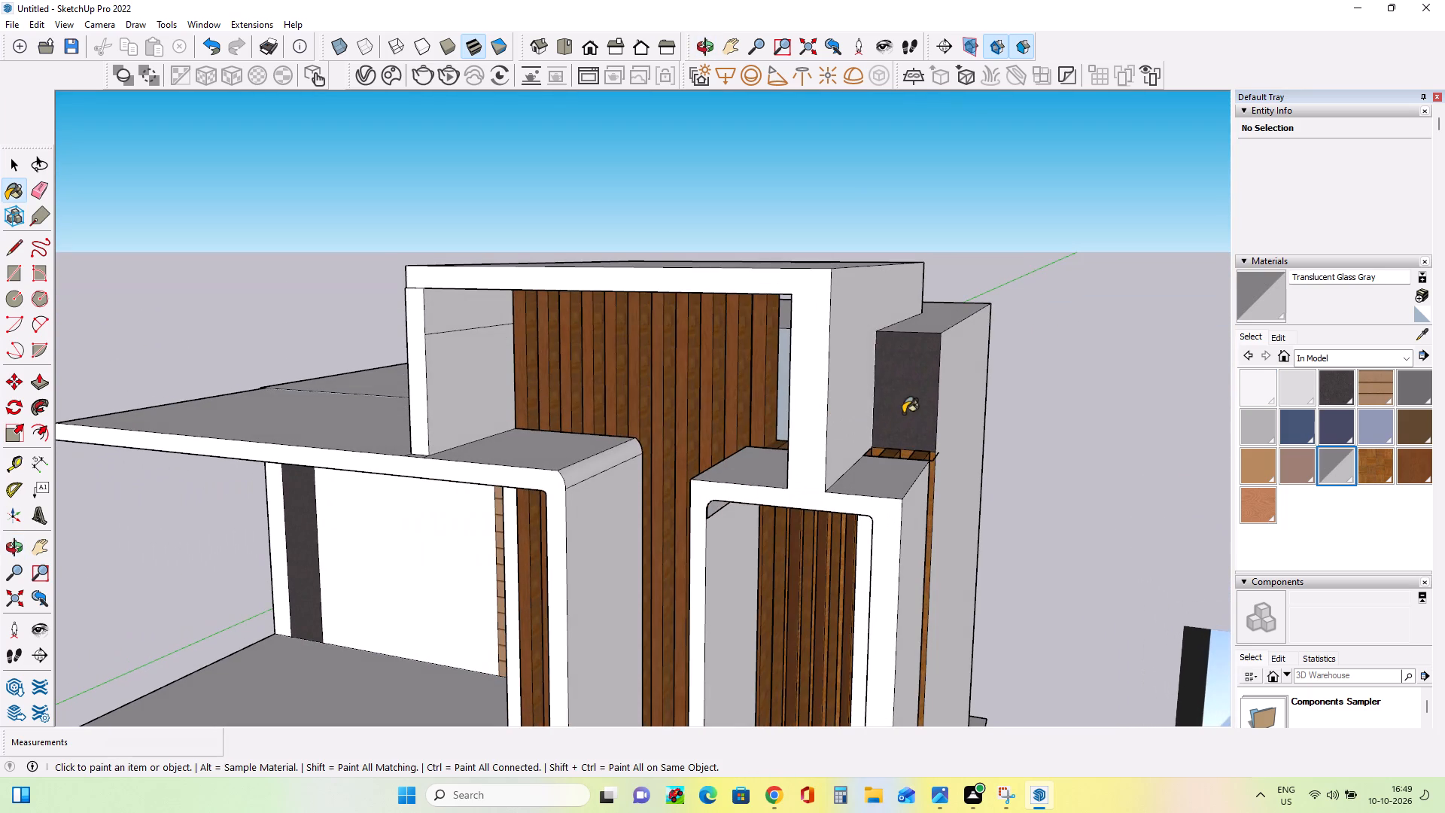
Paint the dark portion of the upper wall rectangle outside the top frame with Translucent Glass Gray.
left_click(903, 411)
Examine the reference image closely and compare its facade finishes with the model.
middle_click_drag(916, 449, 1057, 406)
scroll(1054, 407, "down", 5)
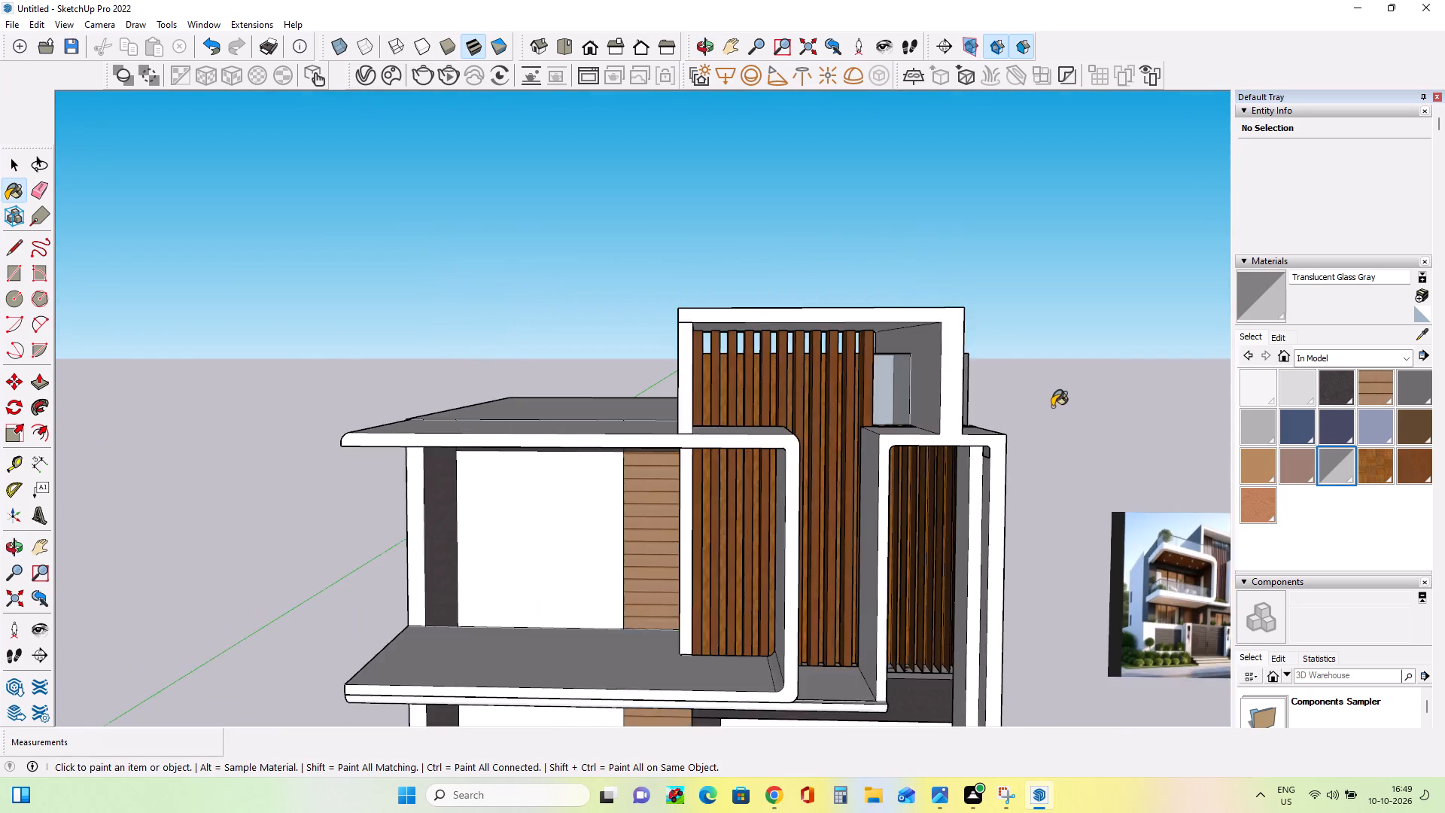
scroll(1052, 406, "down", 4)
middle_click_drag(1049, 431, 975, 393)
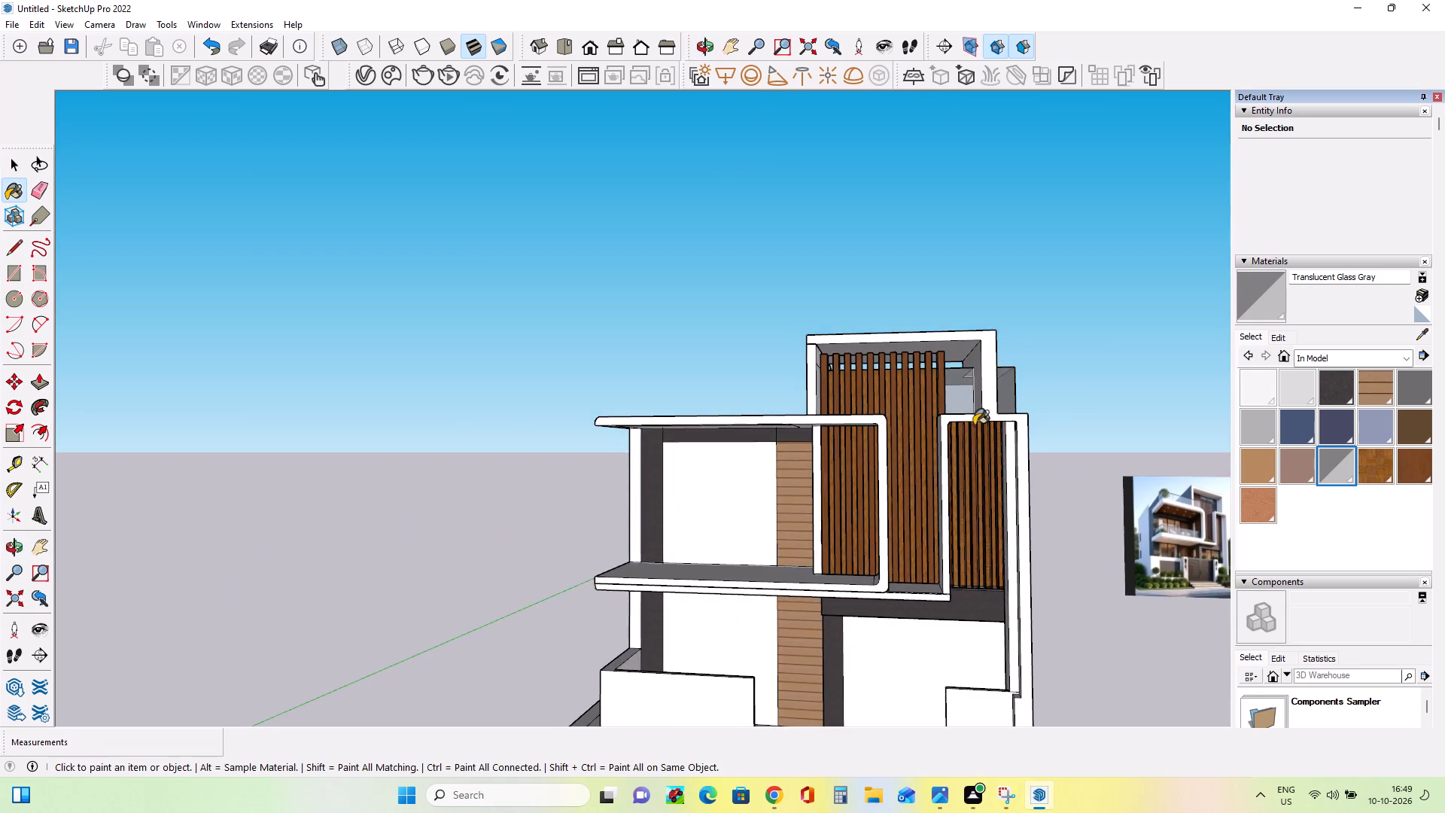
scroll(973, 428, "down", 4)
middle_click_drag(1010, 495, 1018, 509)
middle_click(1018, 509)
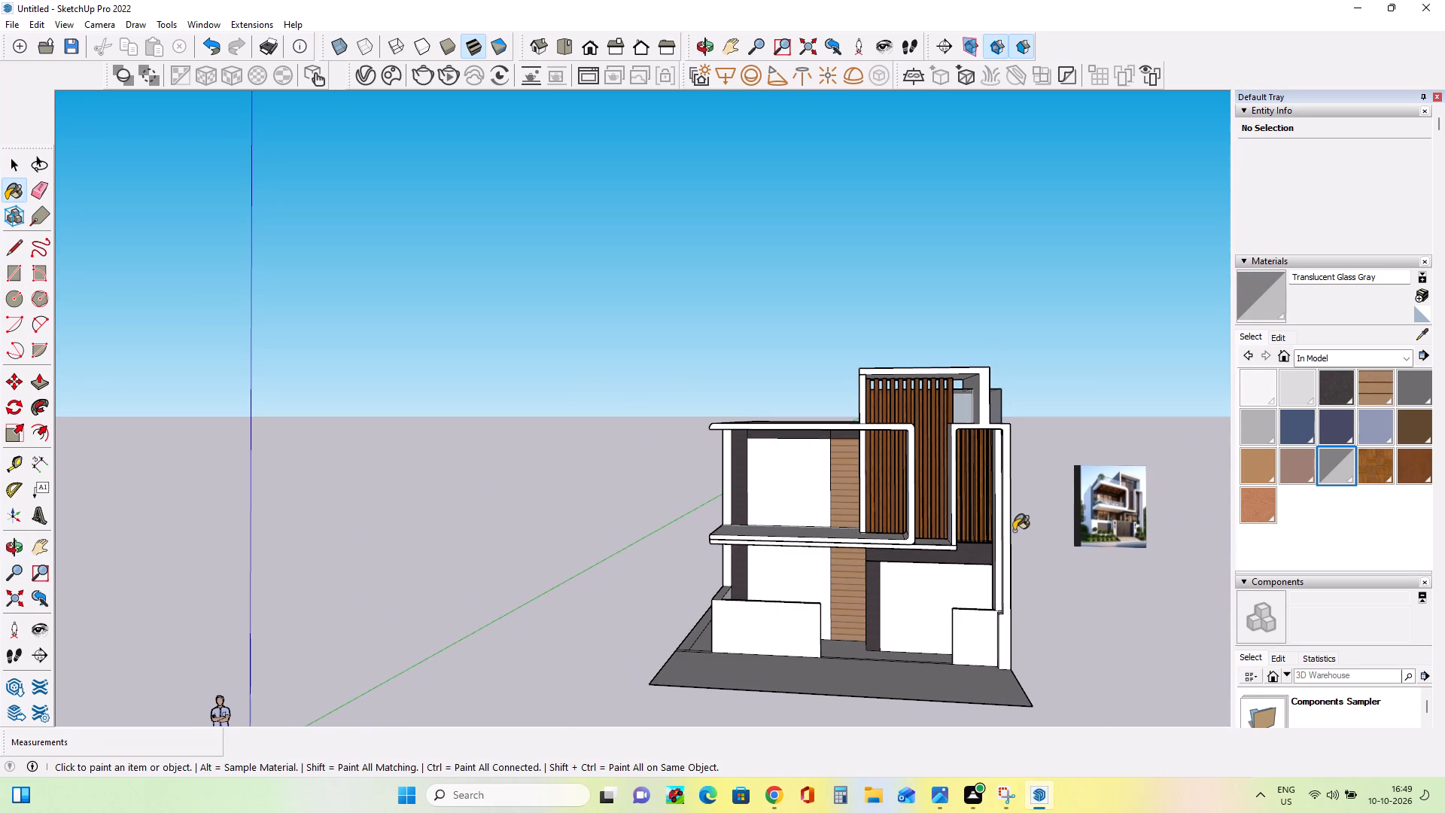
middle_click_drag(926, 534, 972, 525)
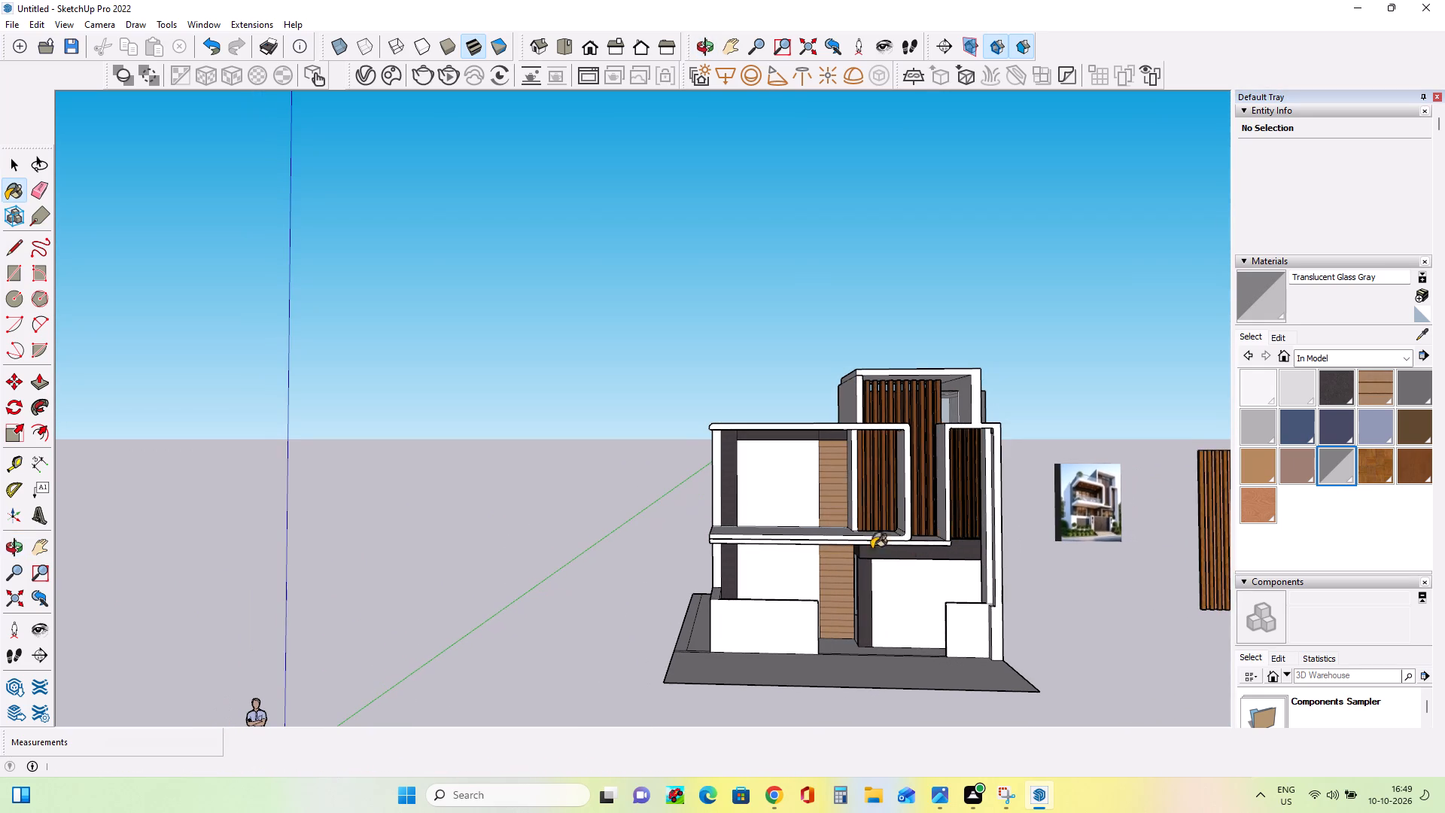
scroll(837, 539, "down", 3)
scroll(1067, 519, "up", 15)
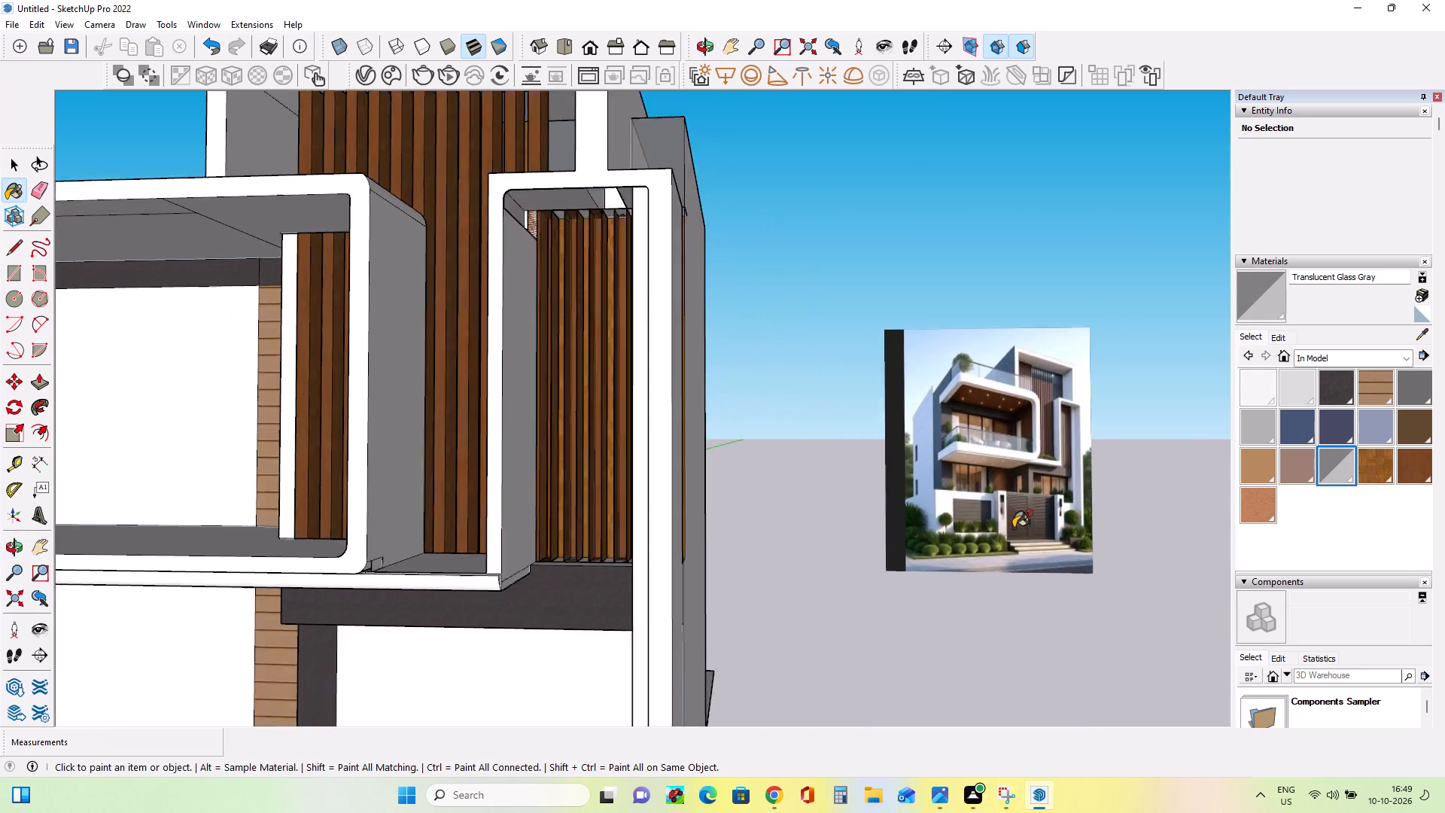
scroll(1015, 527, "up", 7)
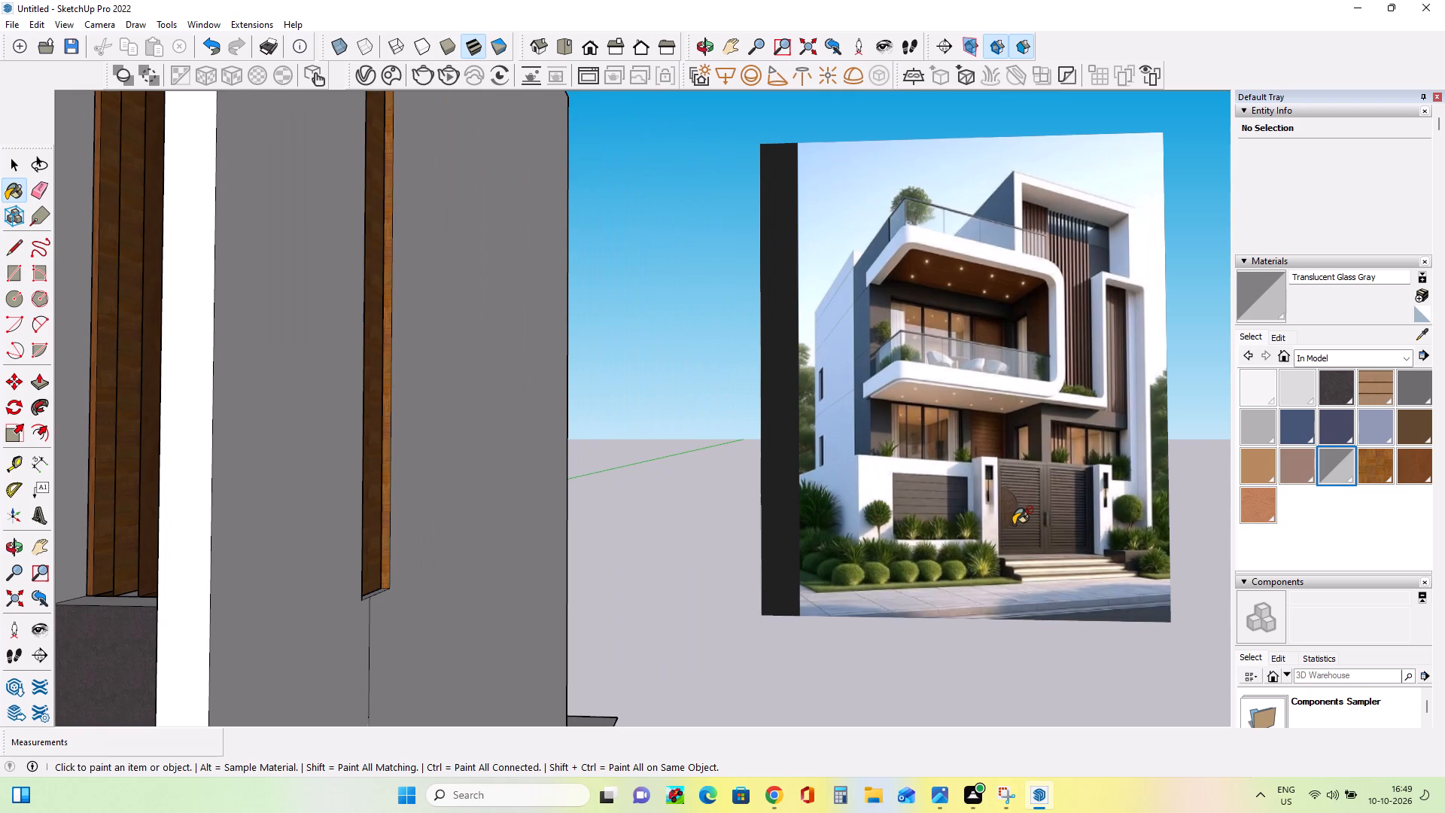
middle_click_drag(1016, 524, 1023, 533)
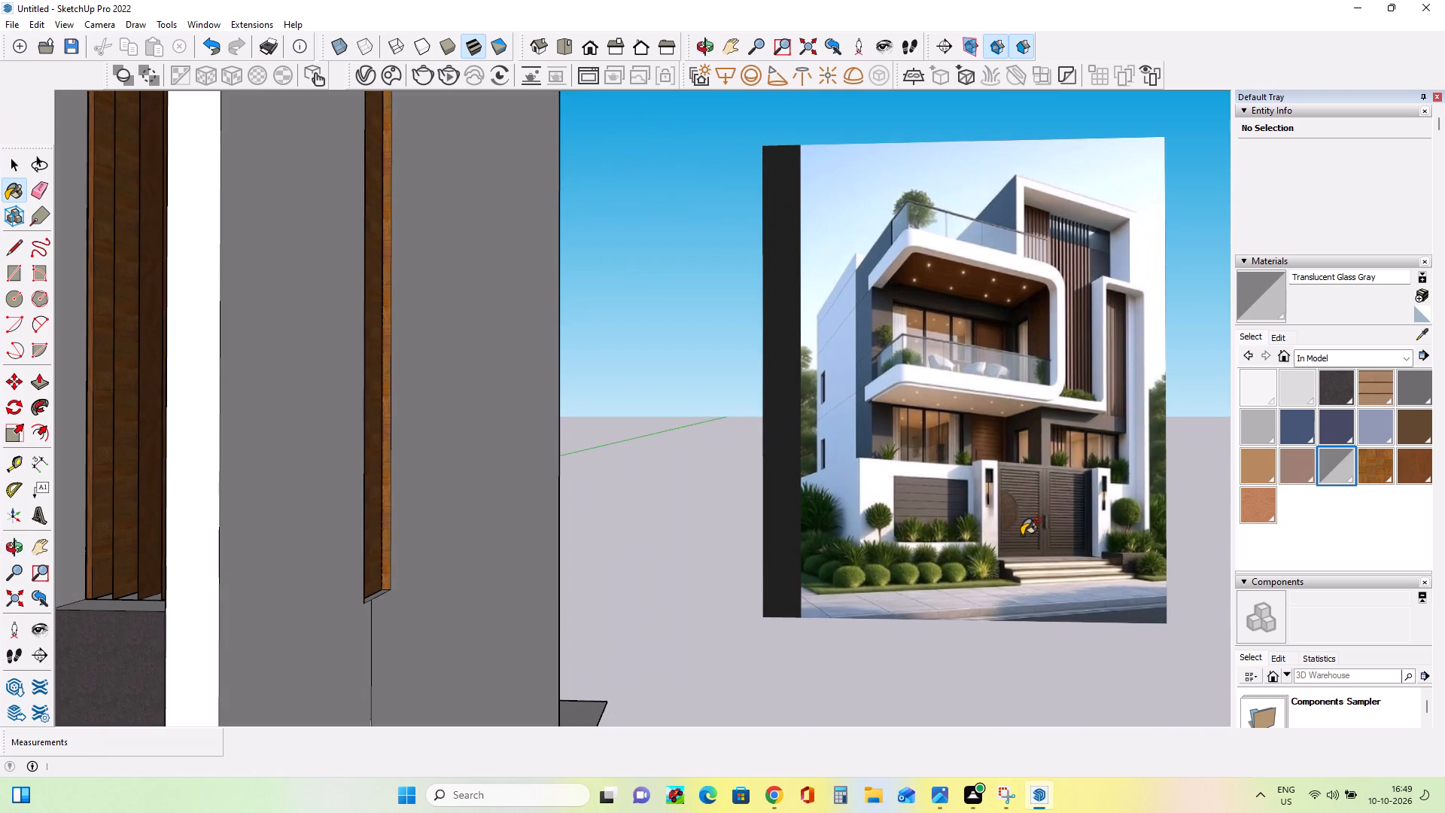
scroll(972, 363, "up", 2)
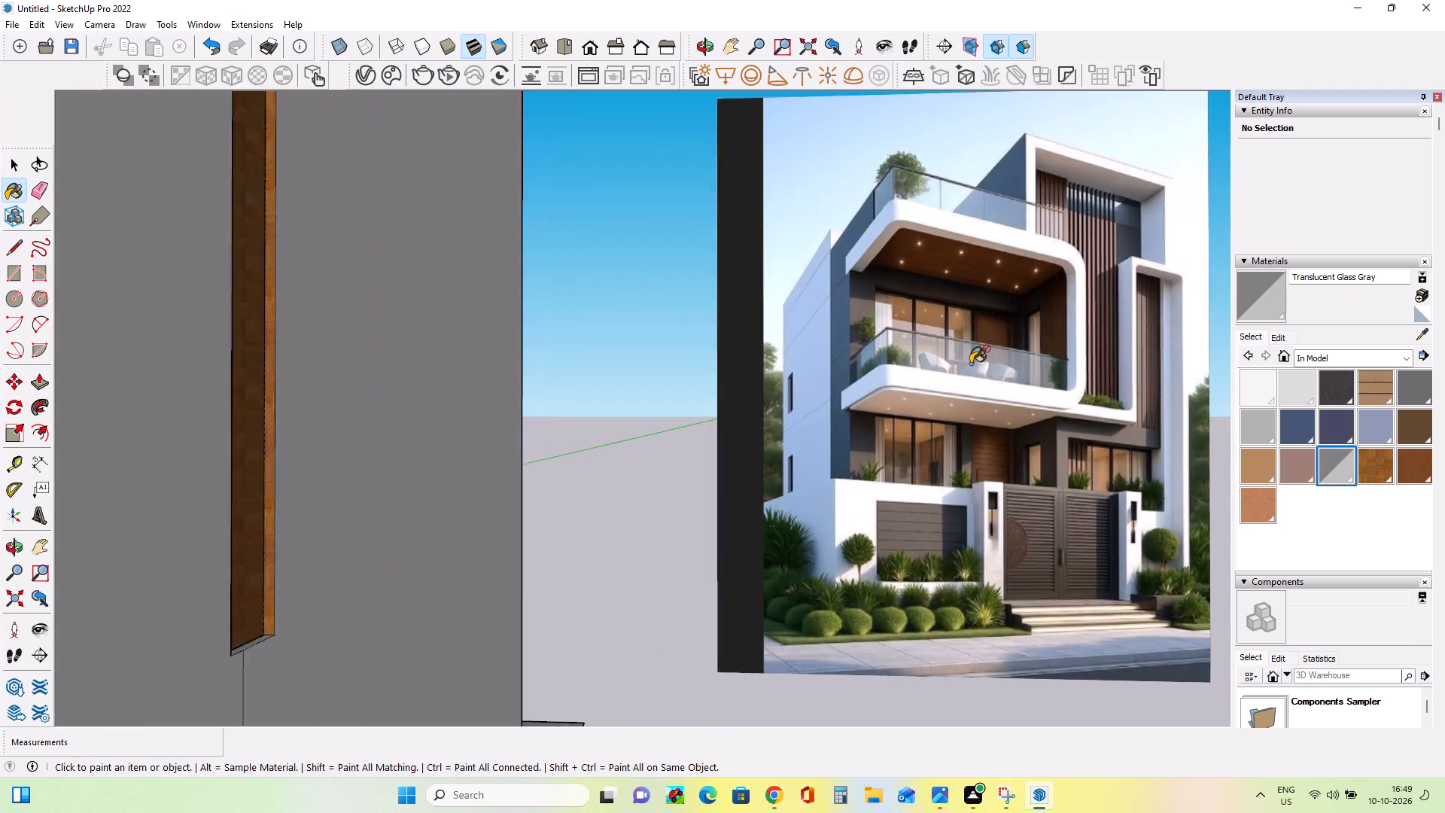
scroll(972, 363, "up", 1)
middle_click_drag(989, 368, 1063, 383)
scroll(1063, 386, "down", 7)
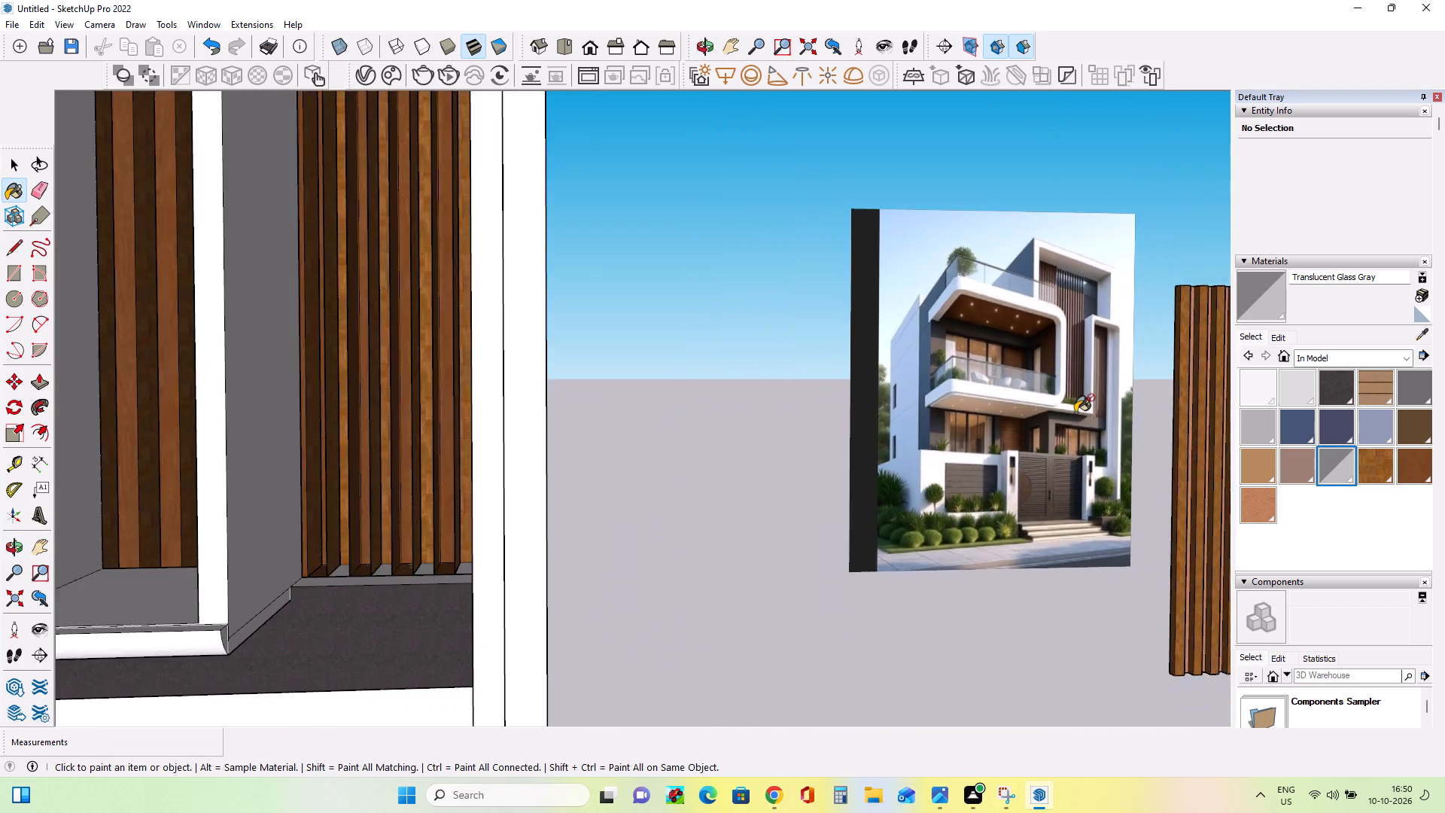
scroll(1077, 412, "down", 12)
middle_click_drag(670, 442, 778, 445)
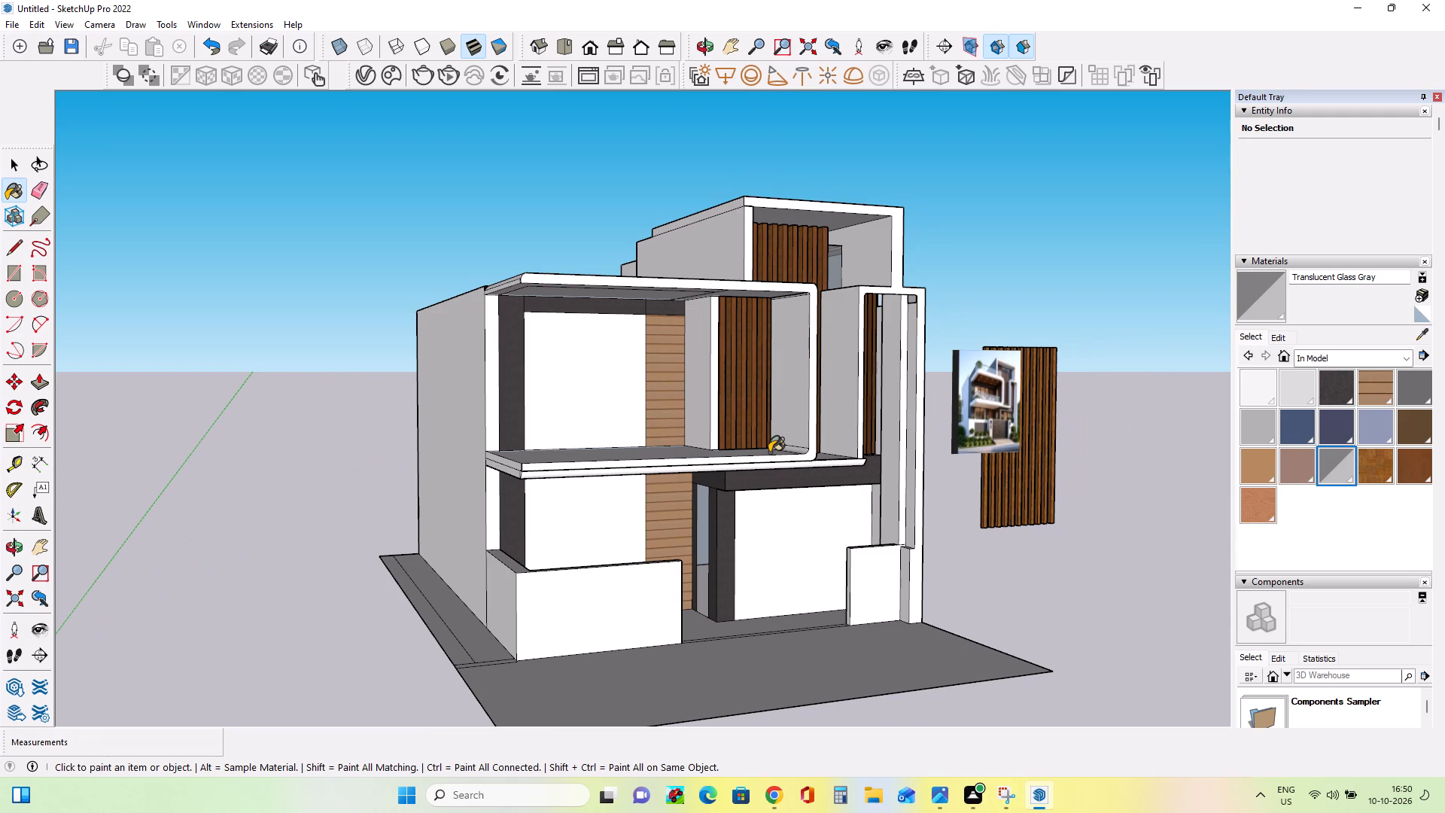
Paint the curved balcony frame's inner side face and both portions of its recessed ceiling with Wood Floor Parquet.
left_click(1377, 468)
left_click(791, 411)
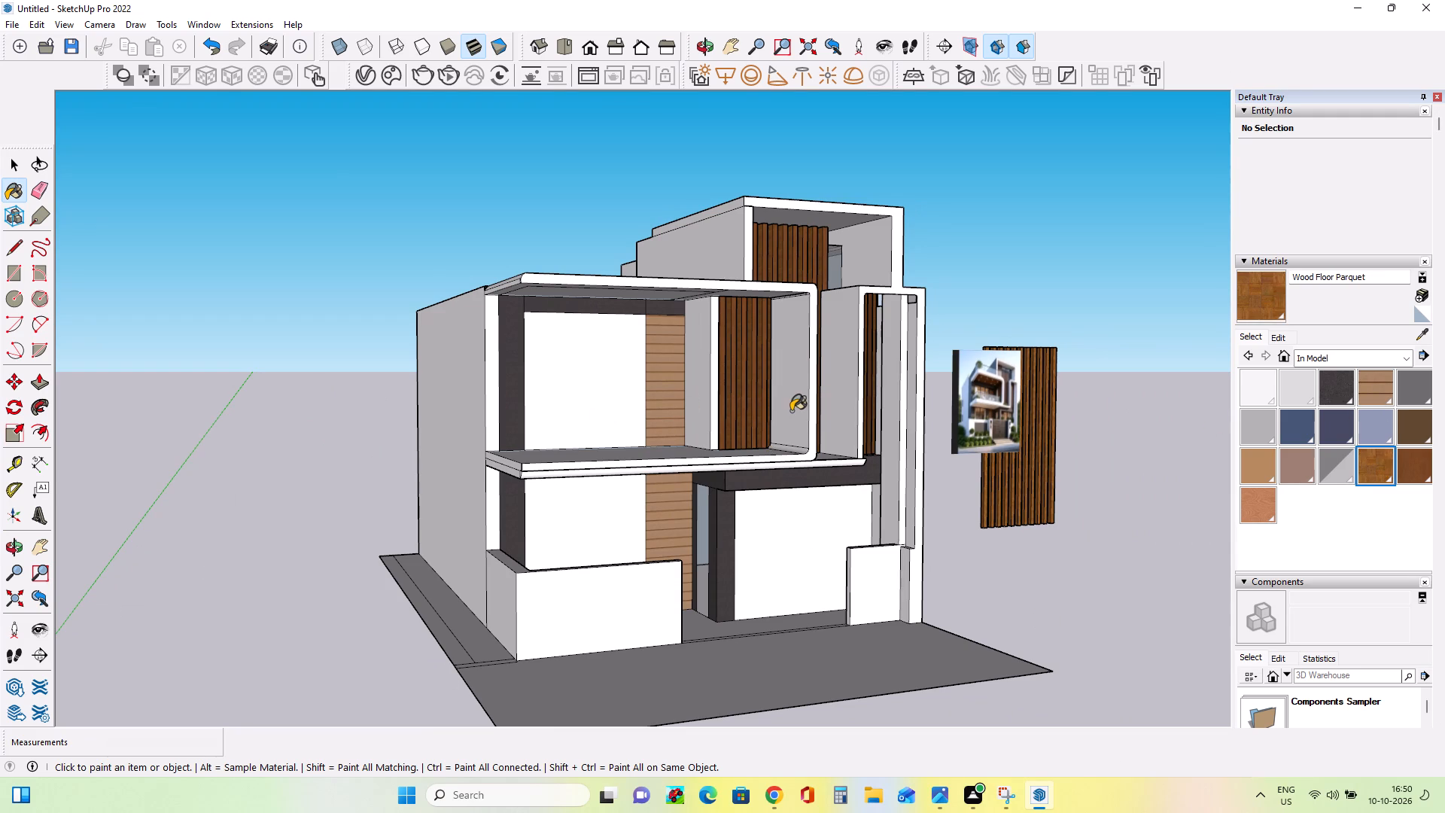
middle_click_drag(649, 312, 665, 242)
left_click(665, 291)
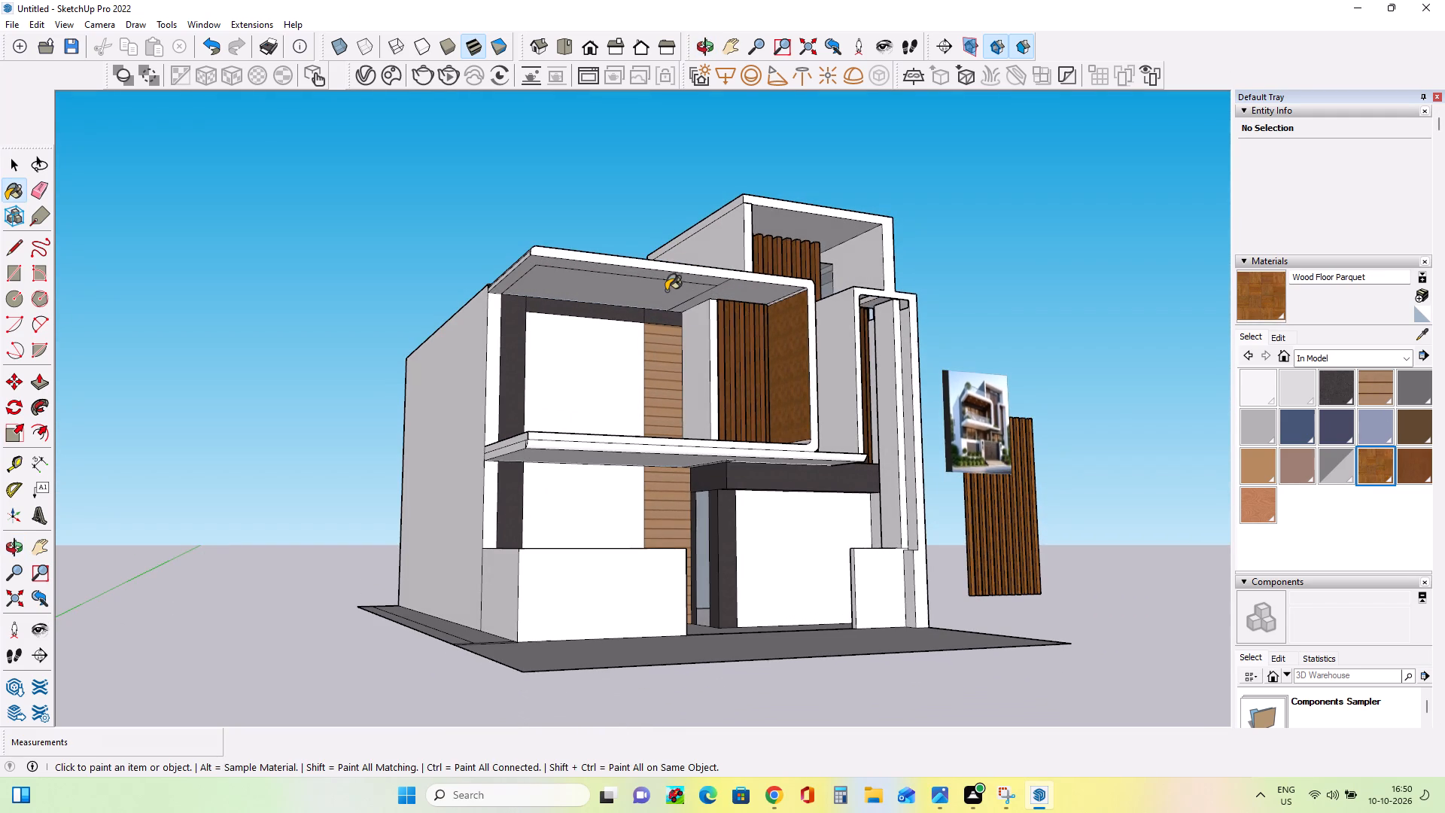
middle_click_drag(805, 370, 692, 385)
left_click(744, 292)
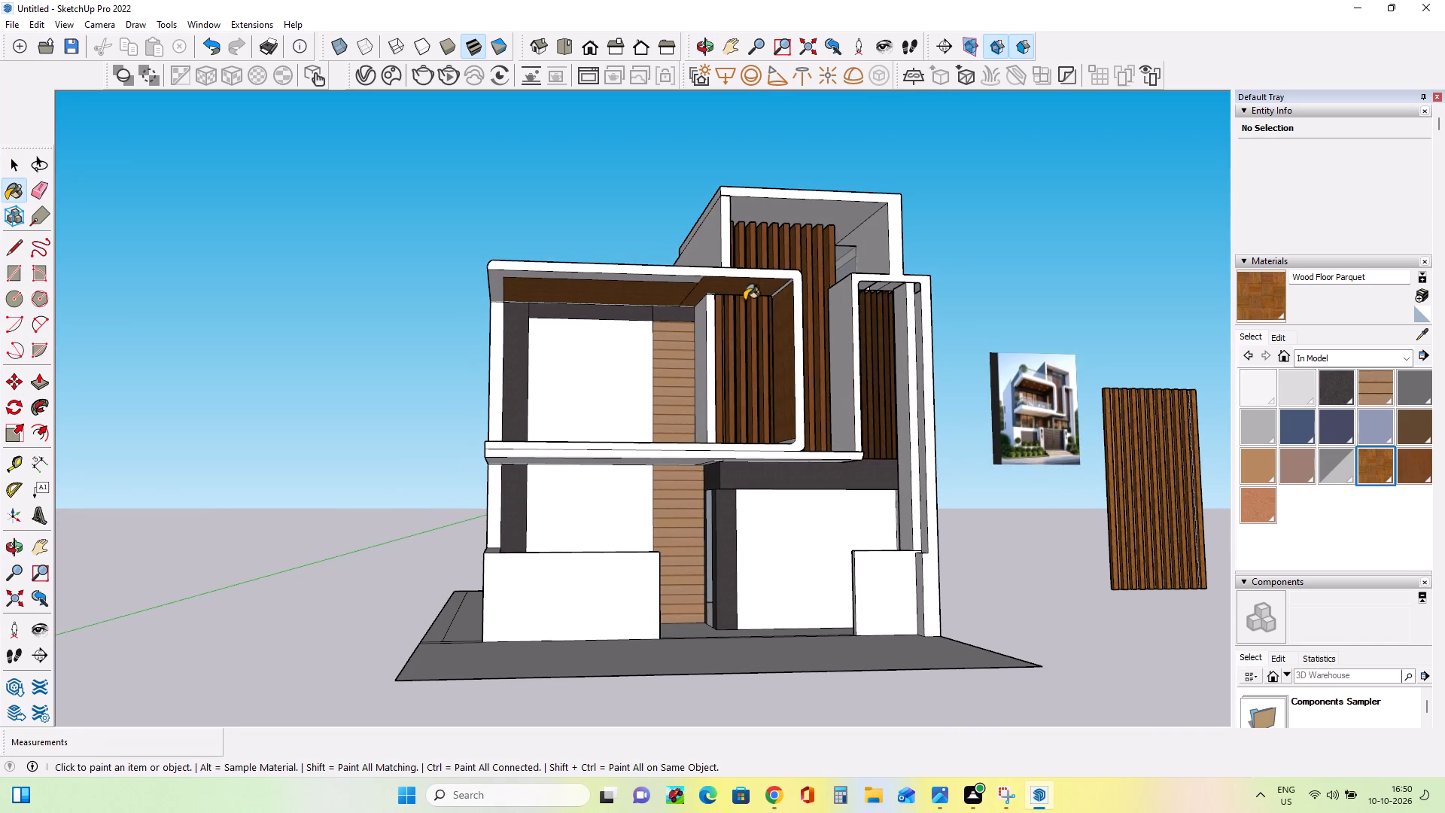
Paint the border strip around the balcony's parquet ceiling with Asphalt New.
middle_click_drag(744, 376, 768, 355)
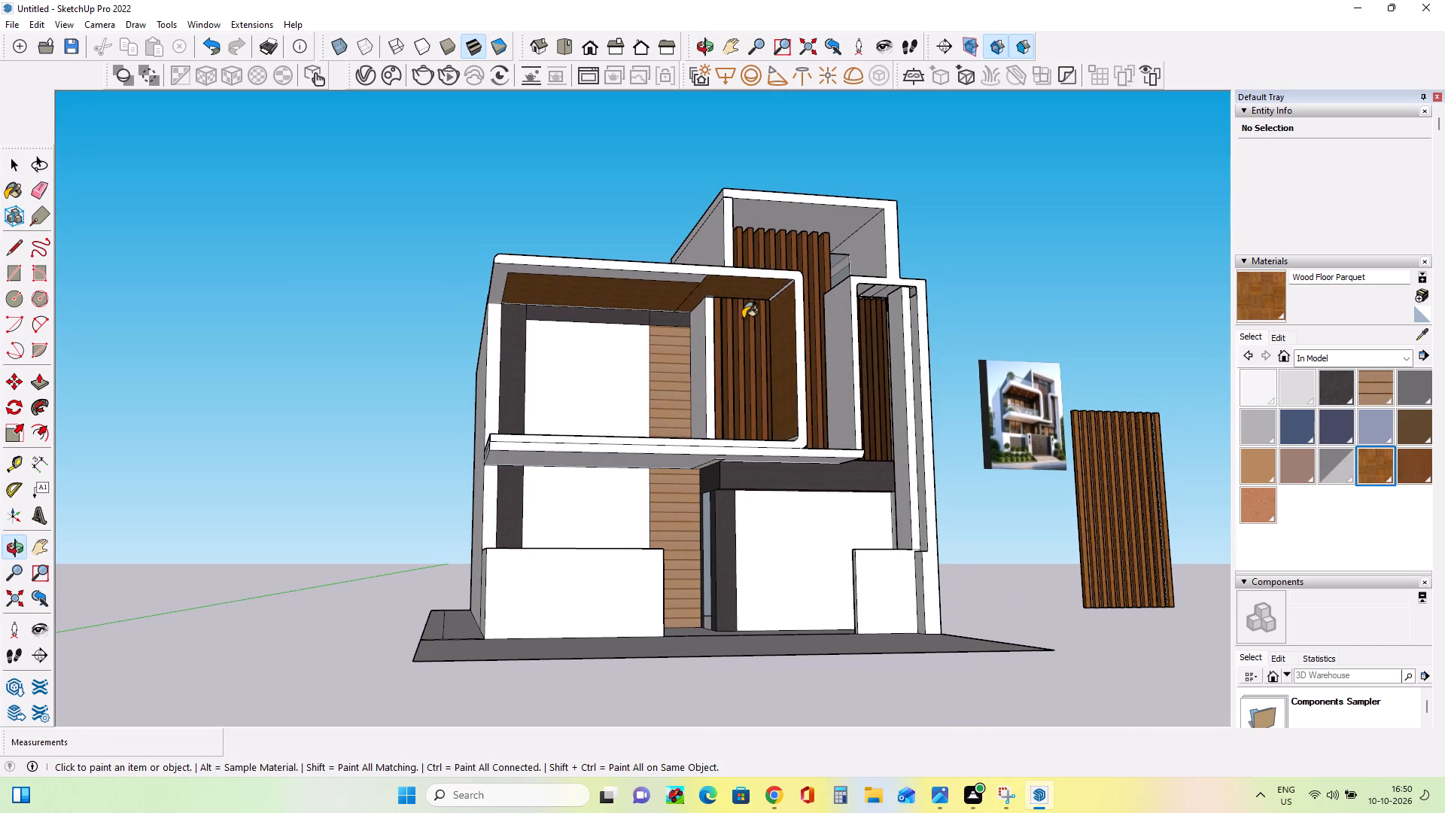
scroll(743, 318, "up", 2)
middle_click_drag(743, 318, 759, 271)
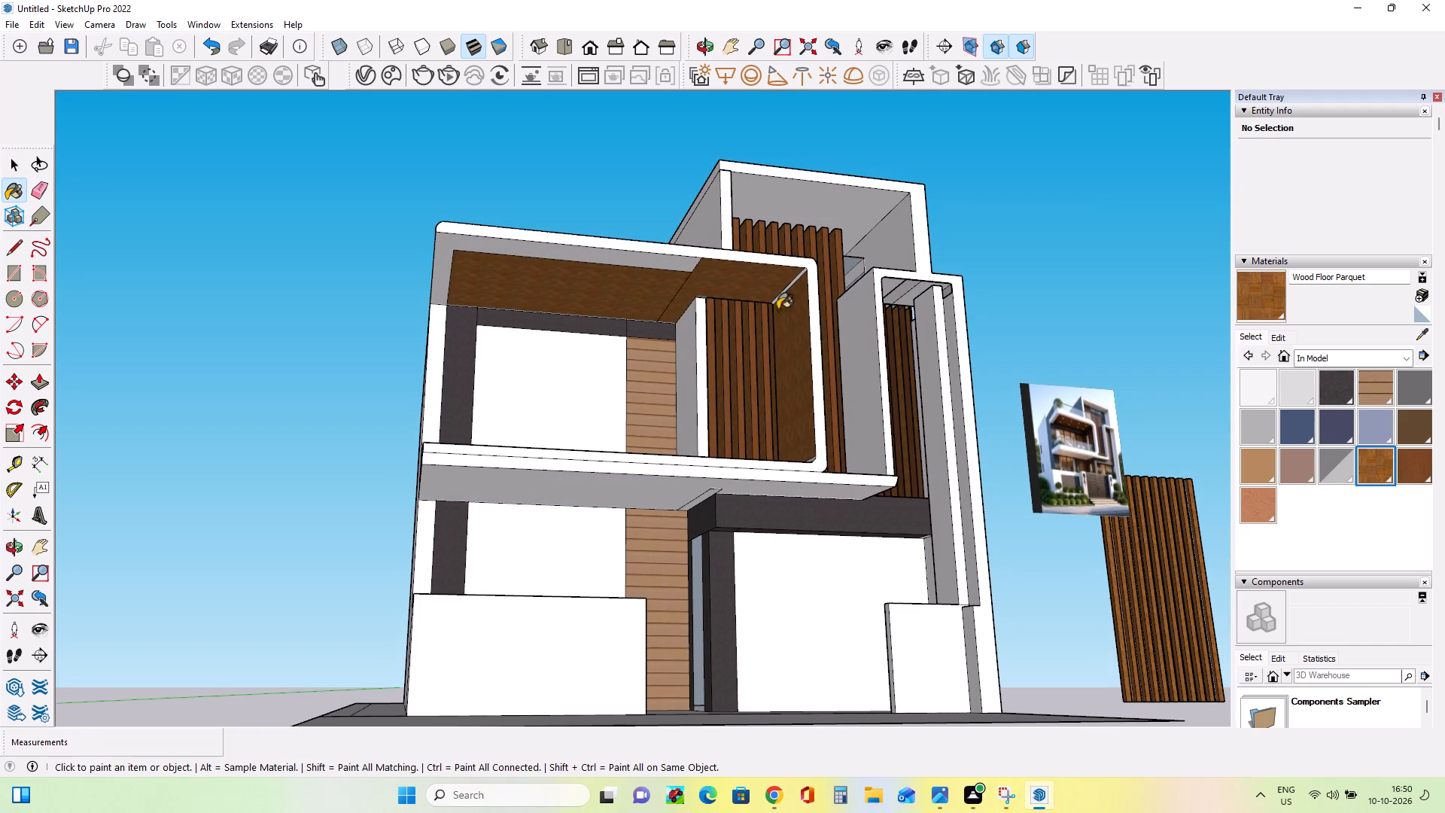
left_click(1328, 387)
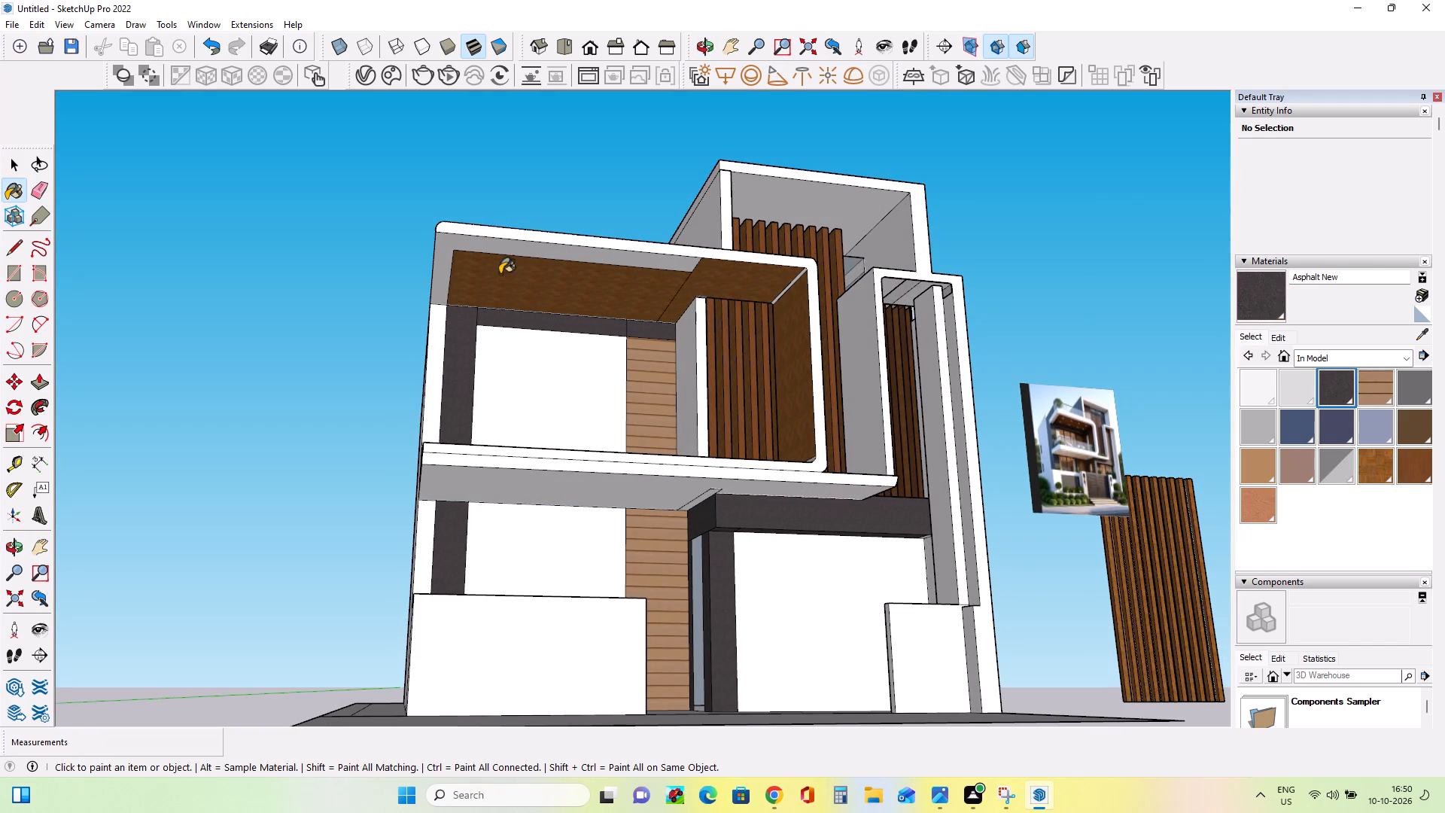
left_click(528, 249)
Examine the painted balcony and the whole facade from several angles.
middle_click_drag(613, 375, 593, 440)
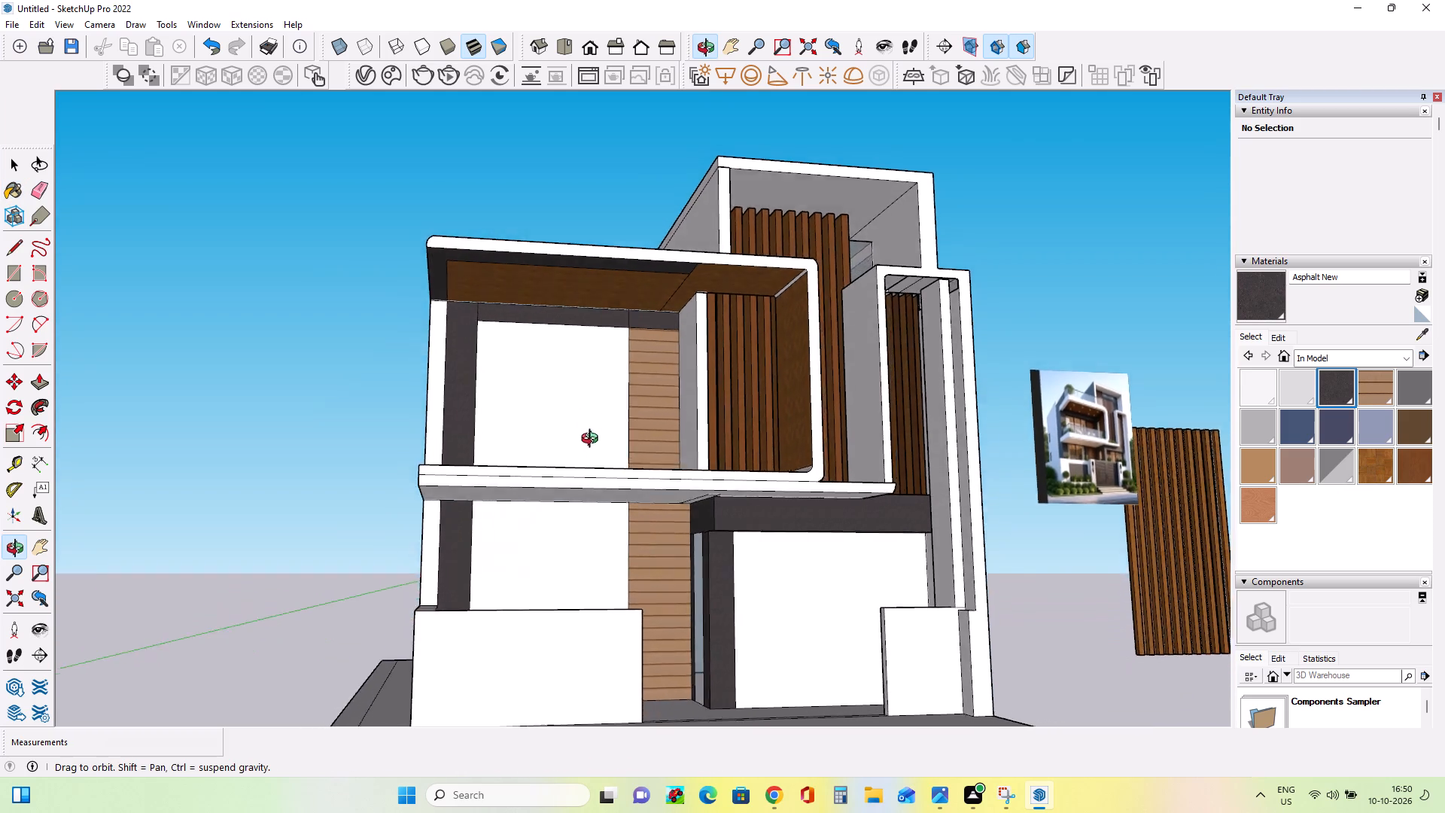
middle_click_drag(593, 440, 600, 527)
scroll(543, 483, "down", 3)
middle_click_drag(561, 483, 722, 450)
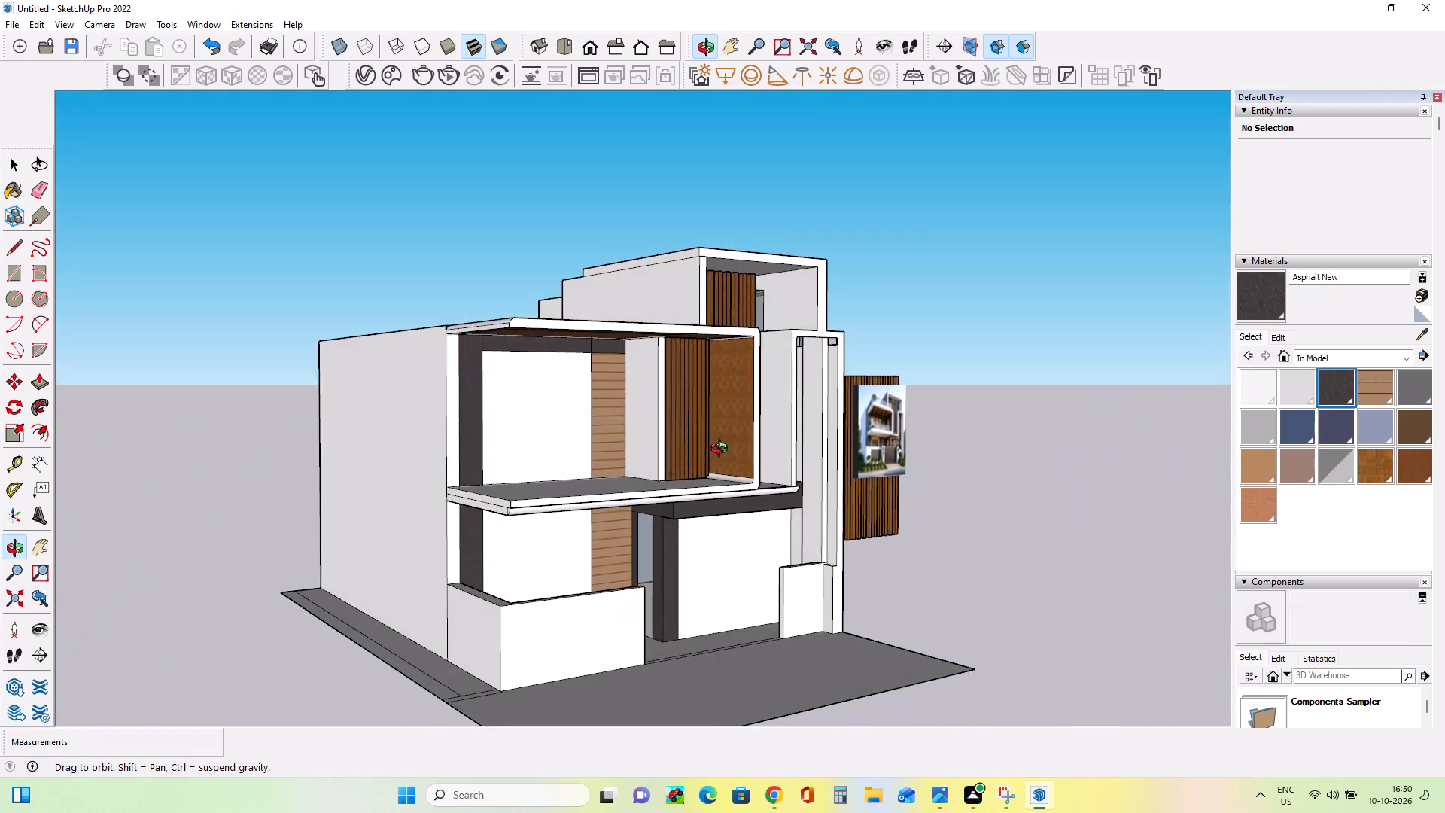
middle_click_drag(722, 450, 522, 506)
middle_click_drag(589, 502, 603, 453)
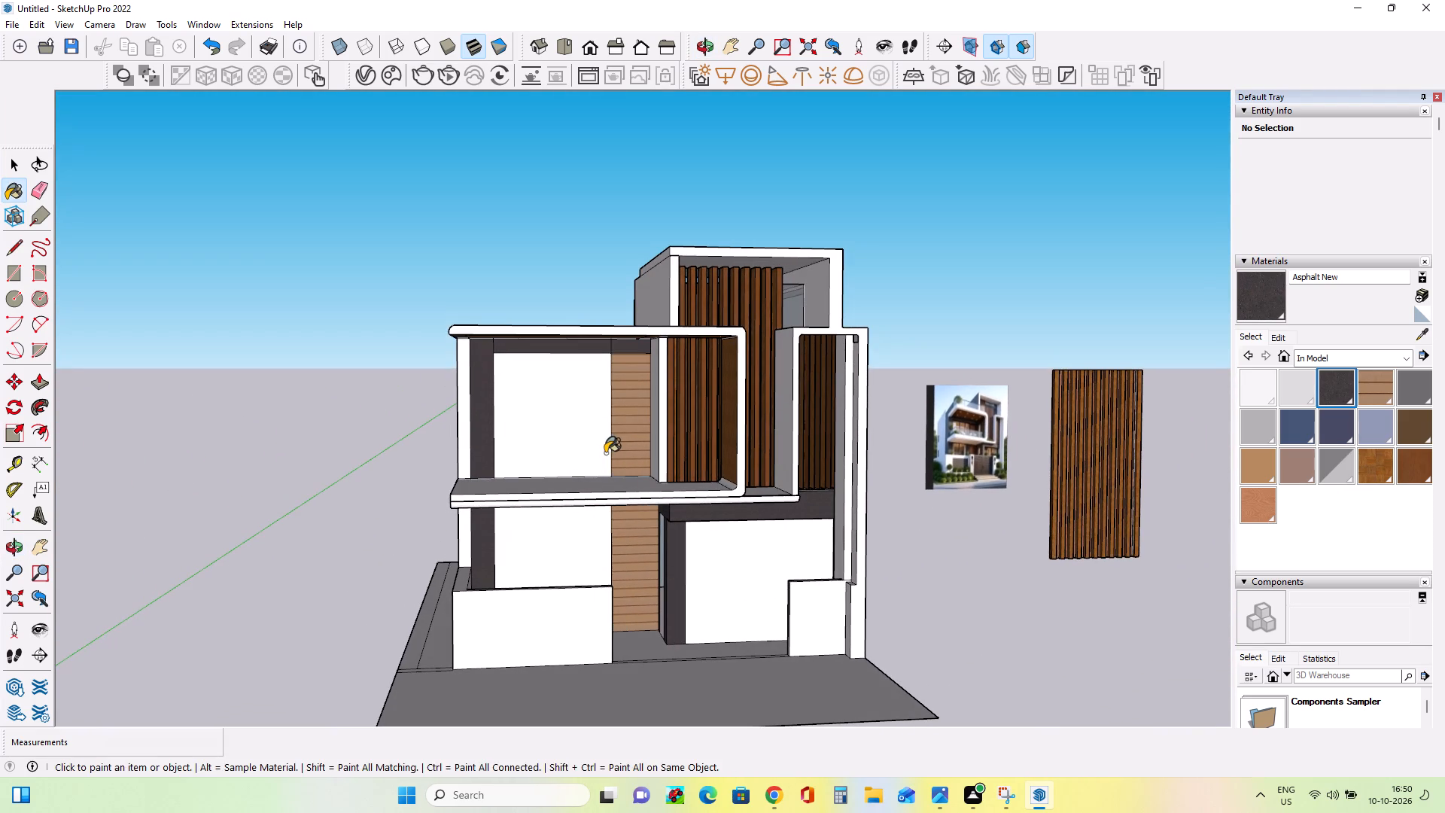
middle_click_drag(606, 458, 622, 436)
middle_click(606, 432)
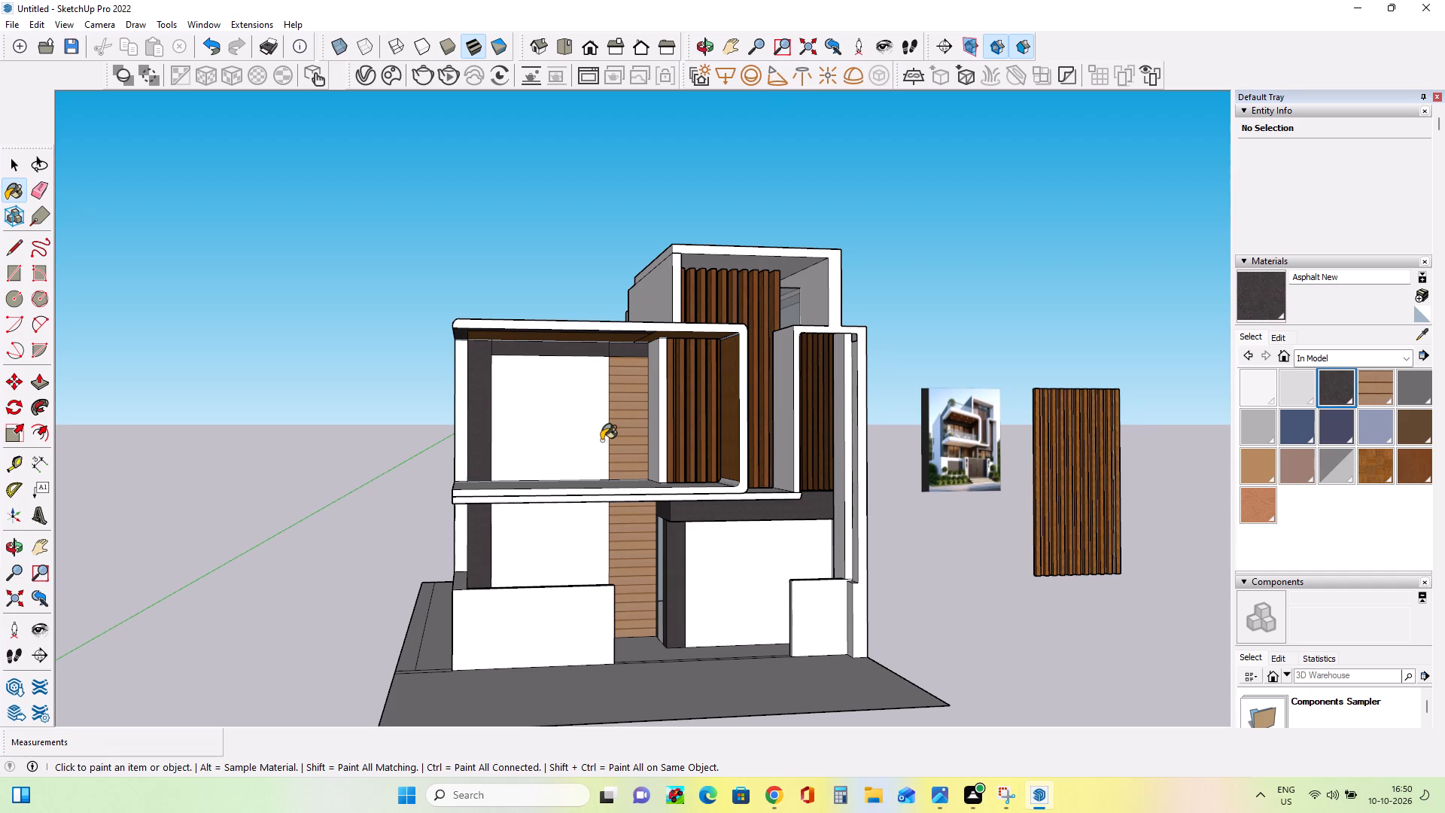
middle_click_drag(631, 565, 780, 551)
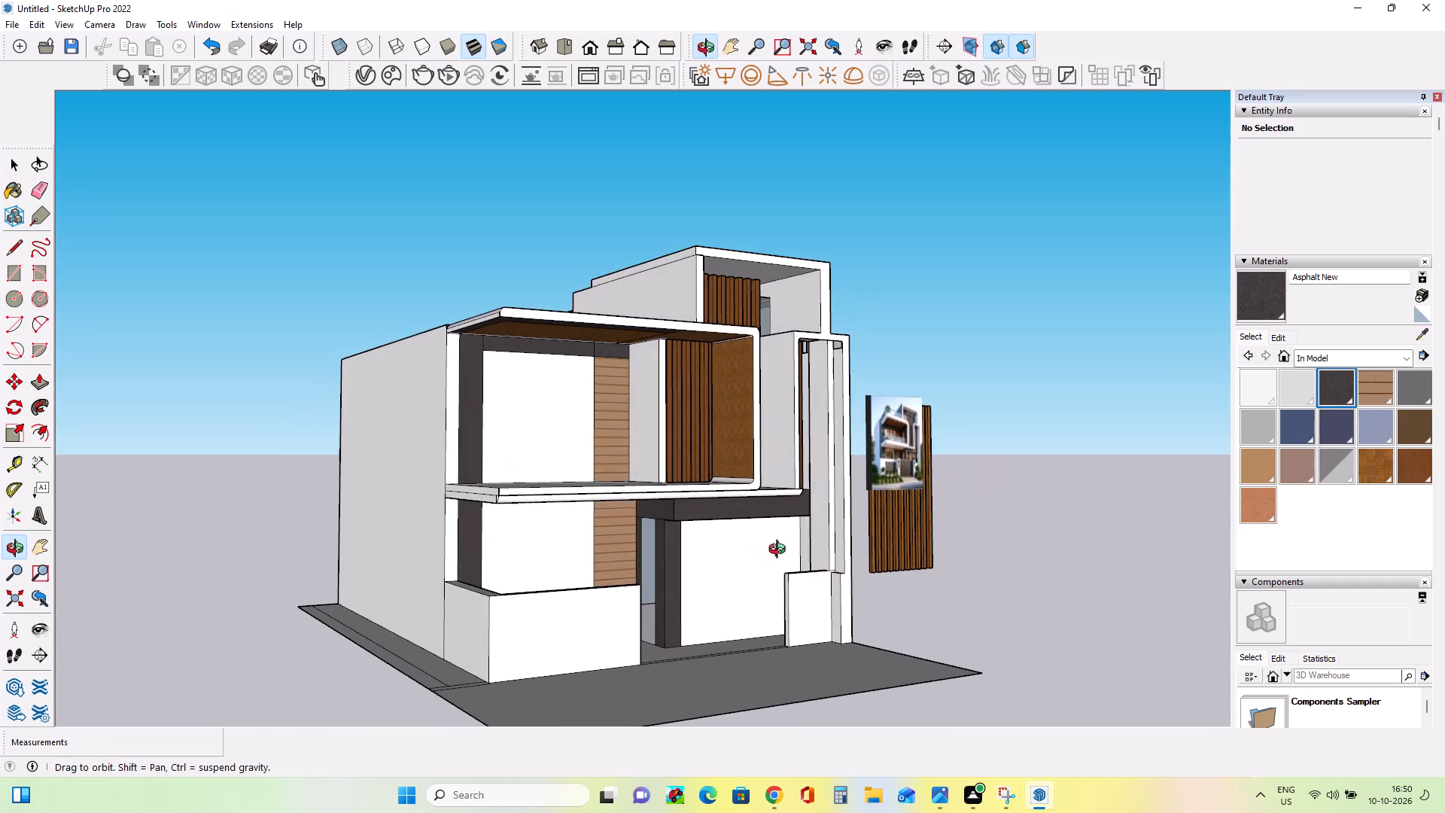
middle_click_drag(780, 551, 660, 580)
middle_click_drag(774, 537, 746, 537)
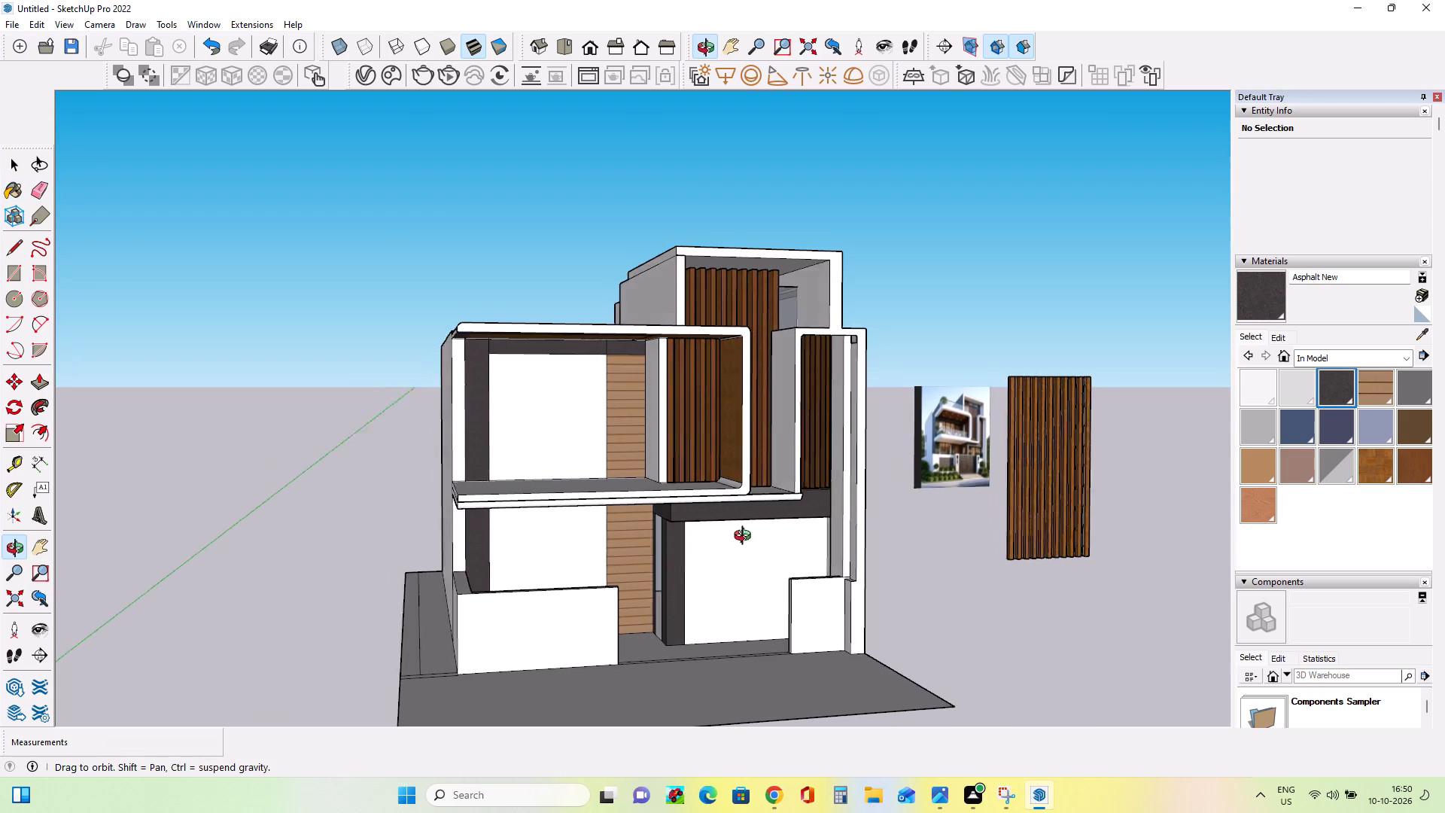
middle_click_drag(746, 537, 698, 549)
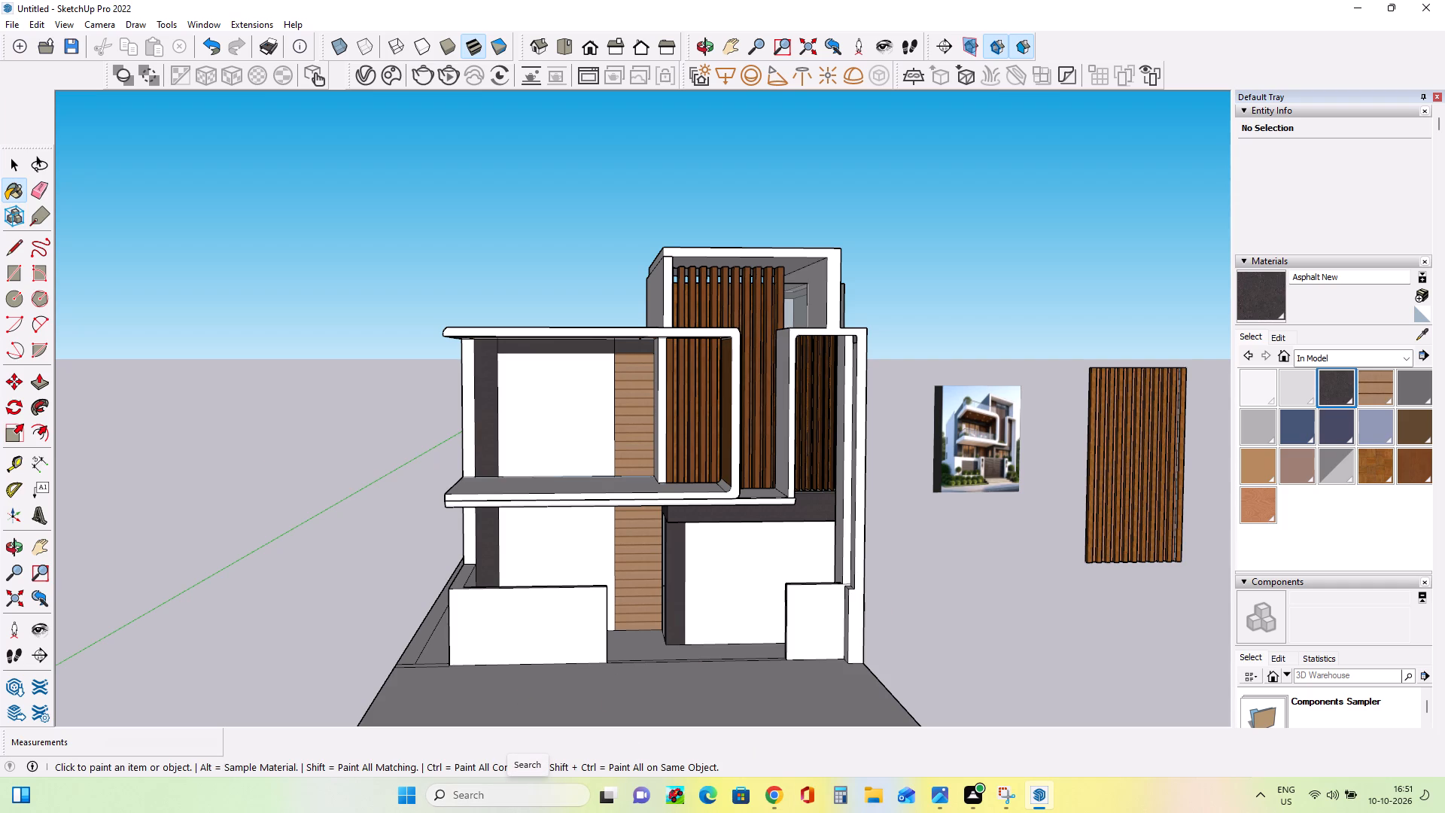
middle_click_drag(458, 455, 622, 355)
middle_click_drag(651, 452, 590, 537)
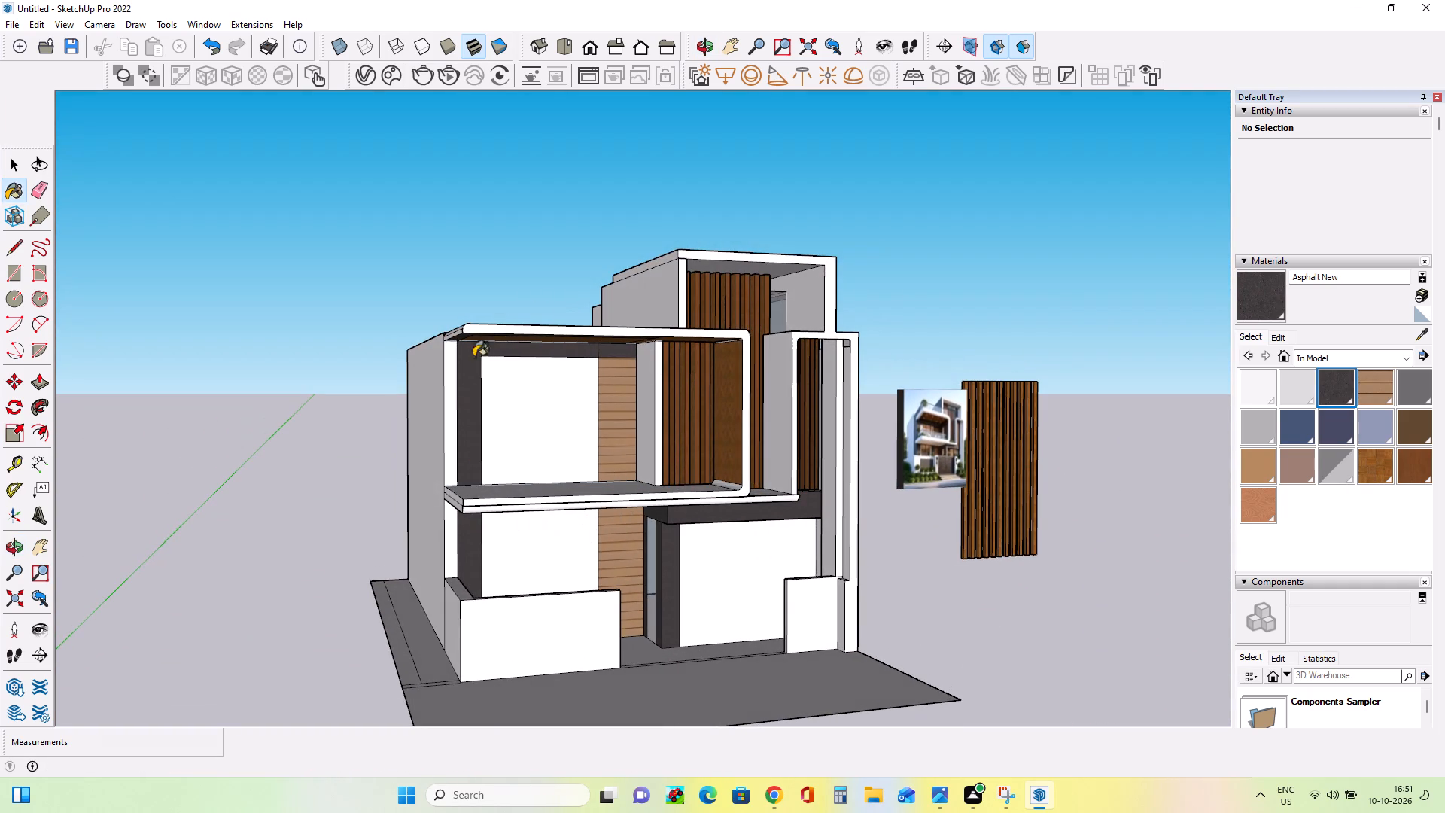
middle_click_drag(789, 340, 782, 386)
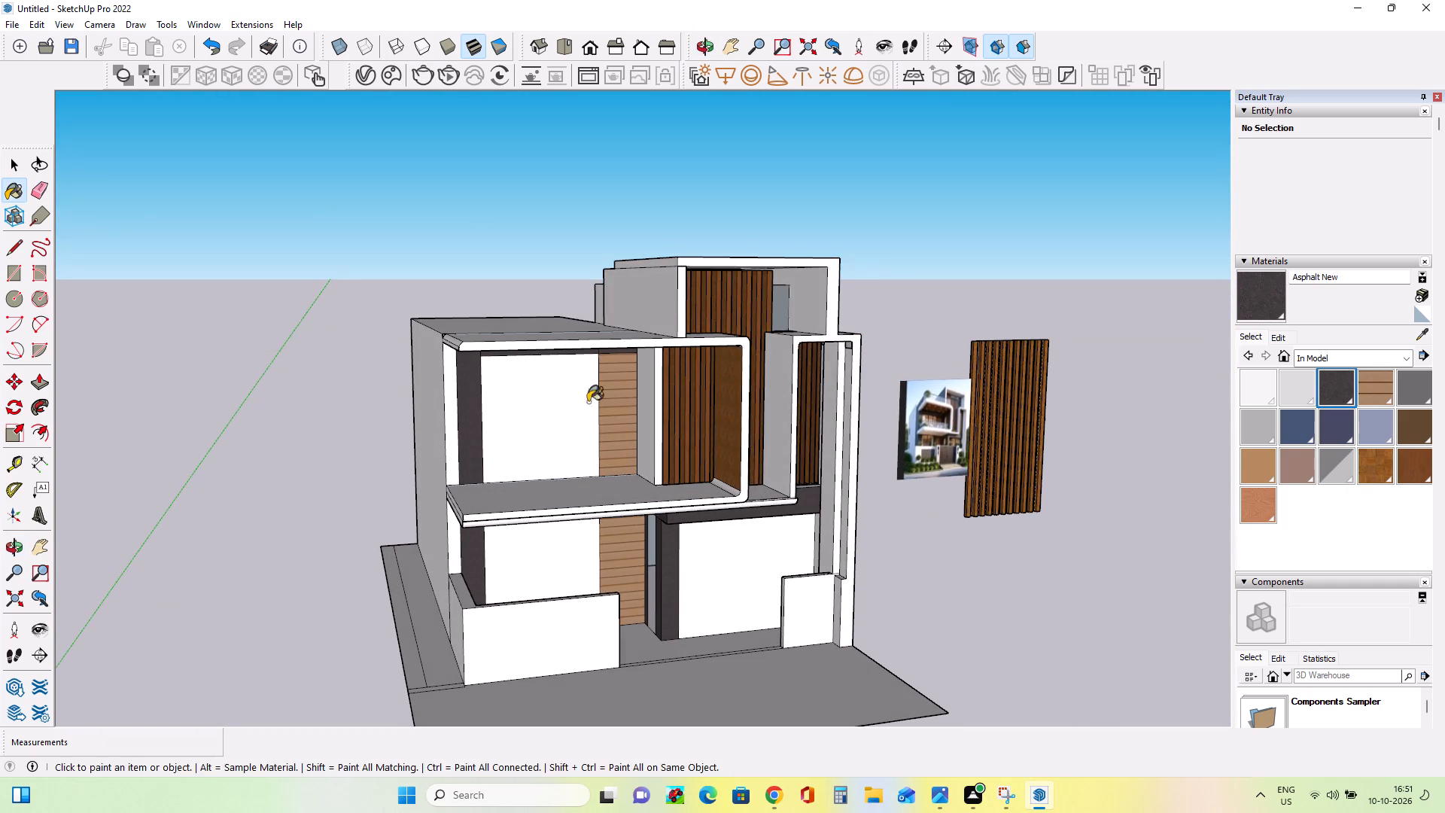
Draw a line about 11' 15/16" long across the top of the balcony's white wall panel and paint the strip above it with Asphalt New.
scroll(557, 395, "up", 3)
middle_click_drag(586, 437, 589, 370)
scroll(491, 367, "up", 5)
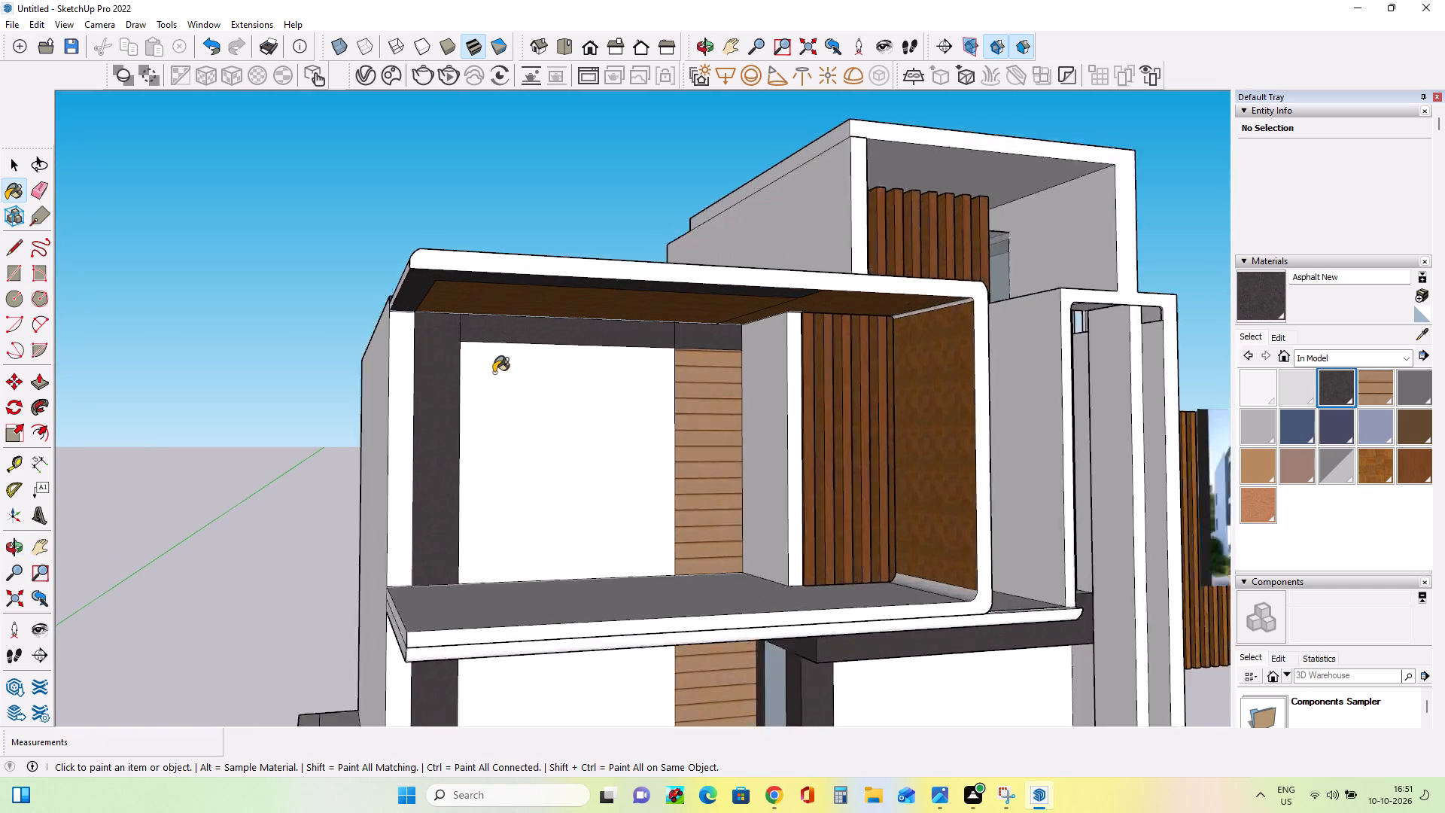
scroll(494, 373, "up", 2)
left_click(15, 276)
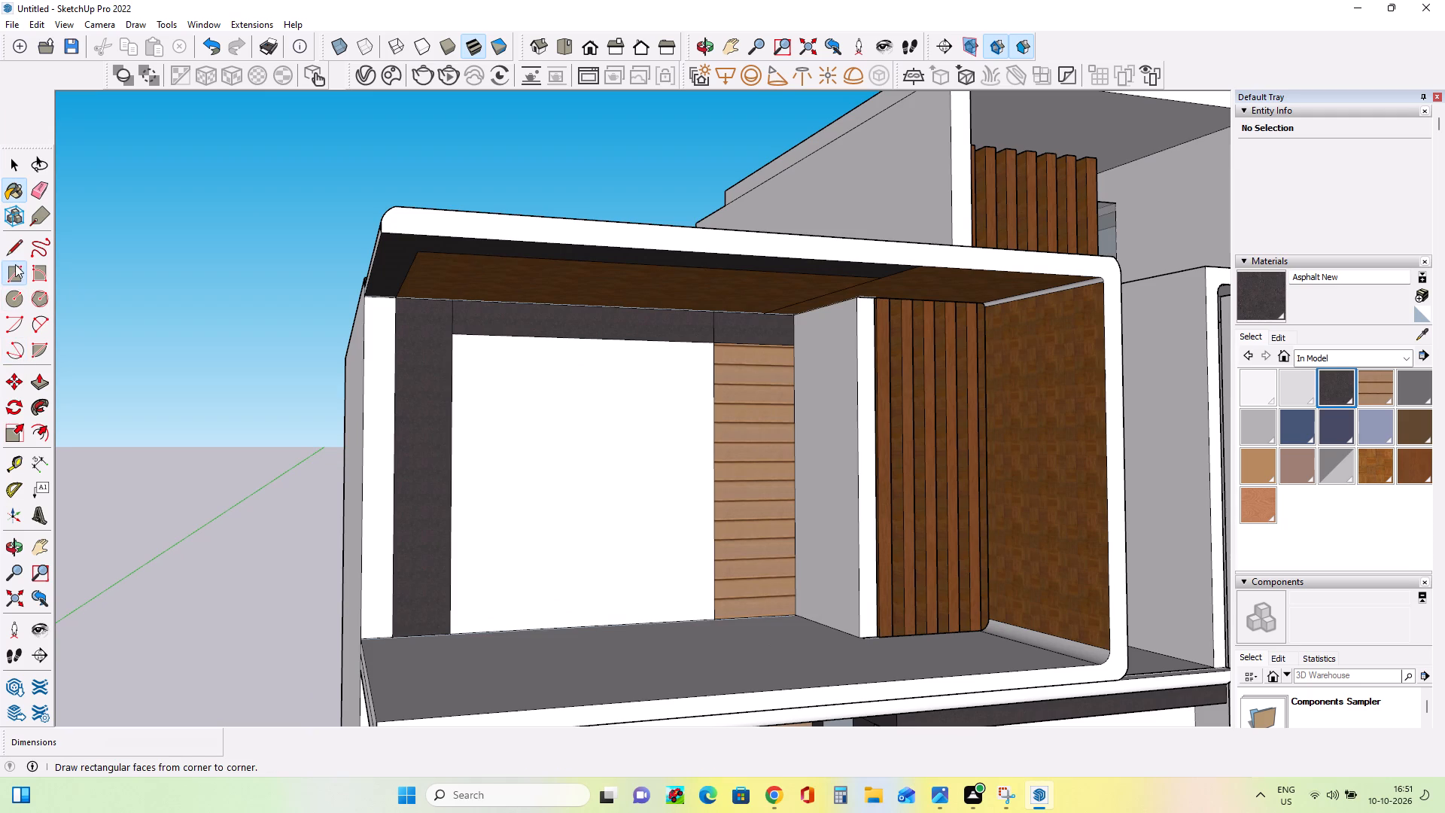
left_click(14, 251)
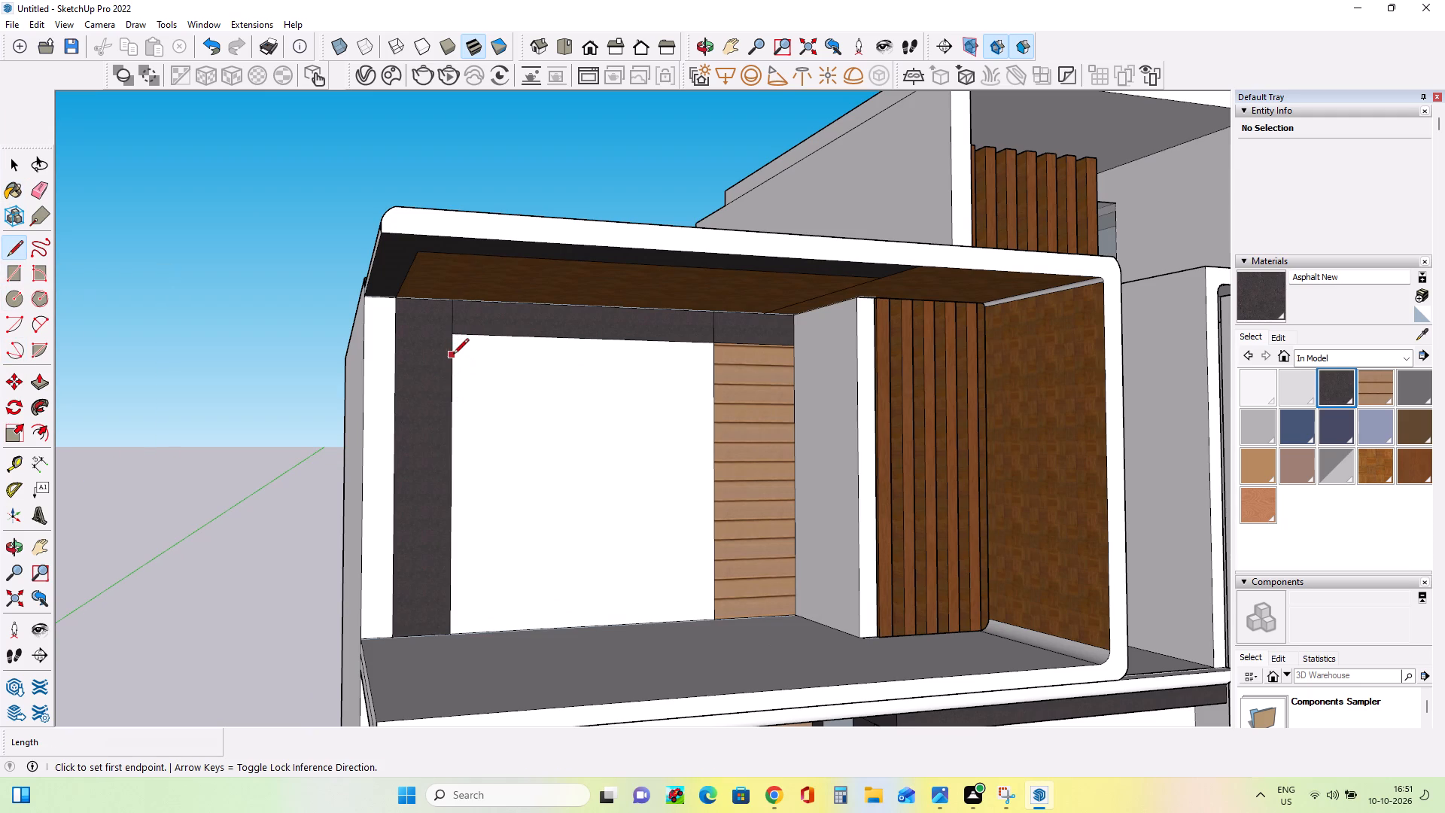
left_click(453, 355)
left_click(713, 361)
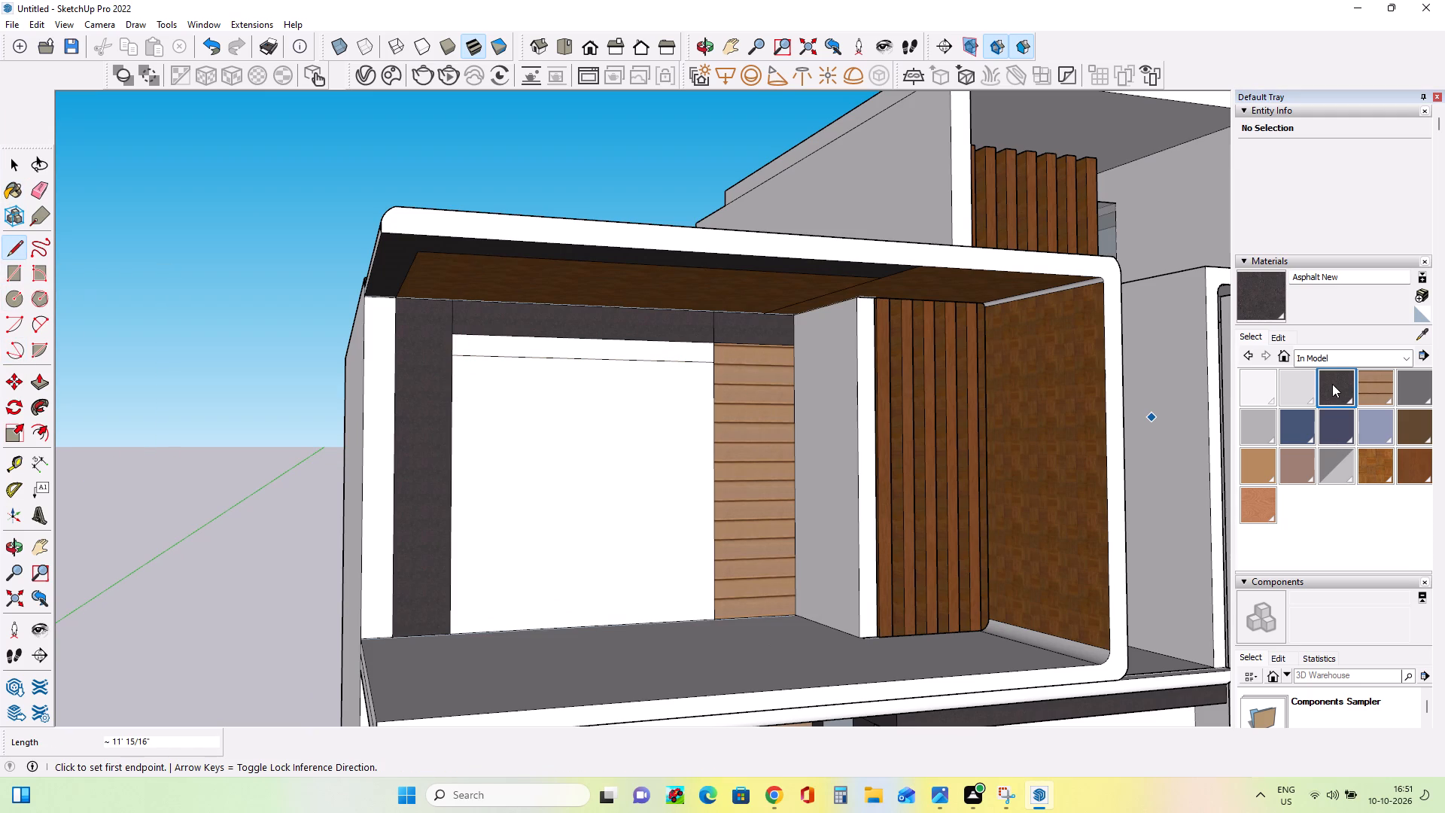
left_click(1332, 384)
left_click(612, 347)
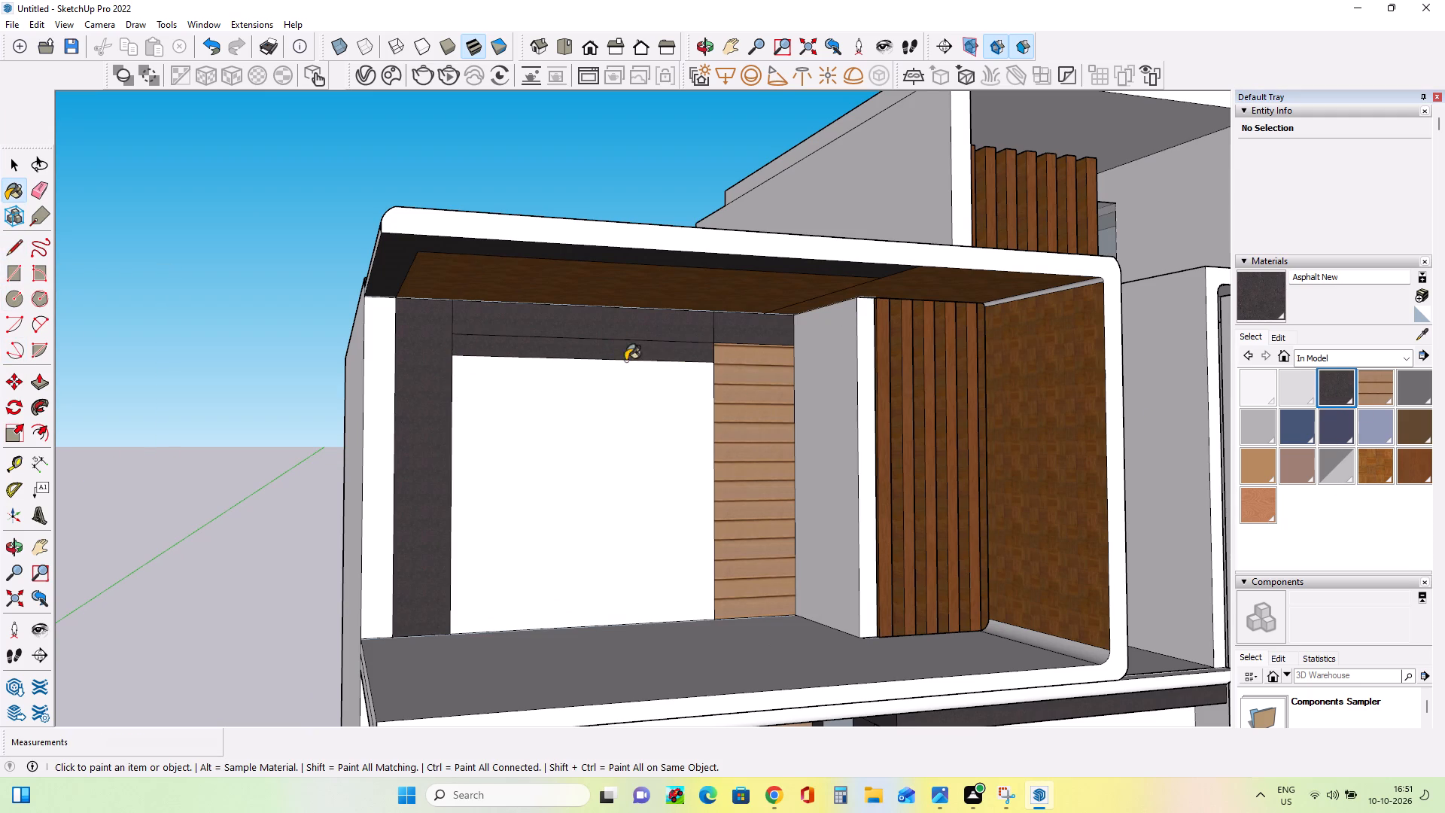
Erase the edge between the new strip and the dark band, plus the two short vertical edges dividing the band.
middle_click_drag(759, 388, 733, 404)
left_click(50, 184)
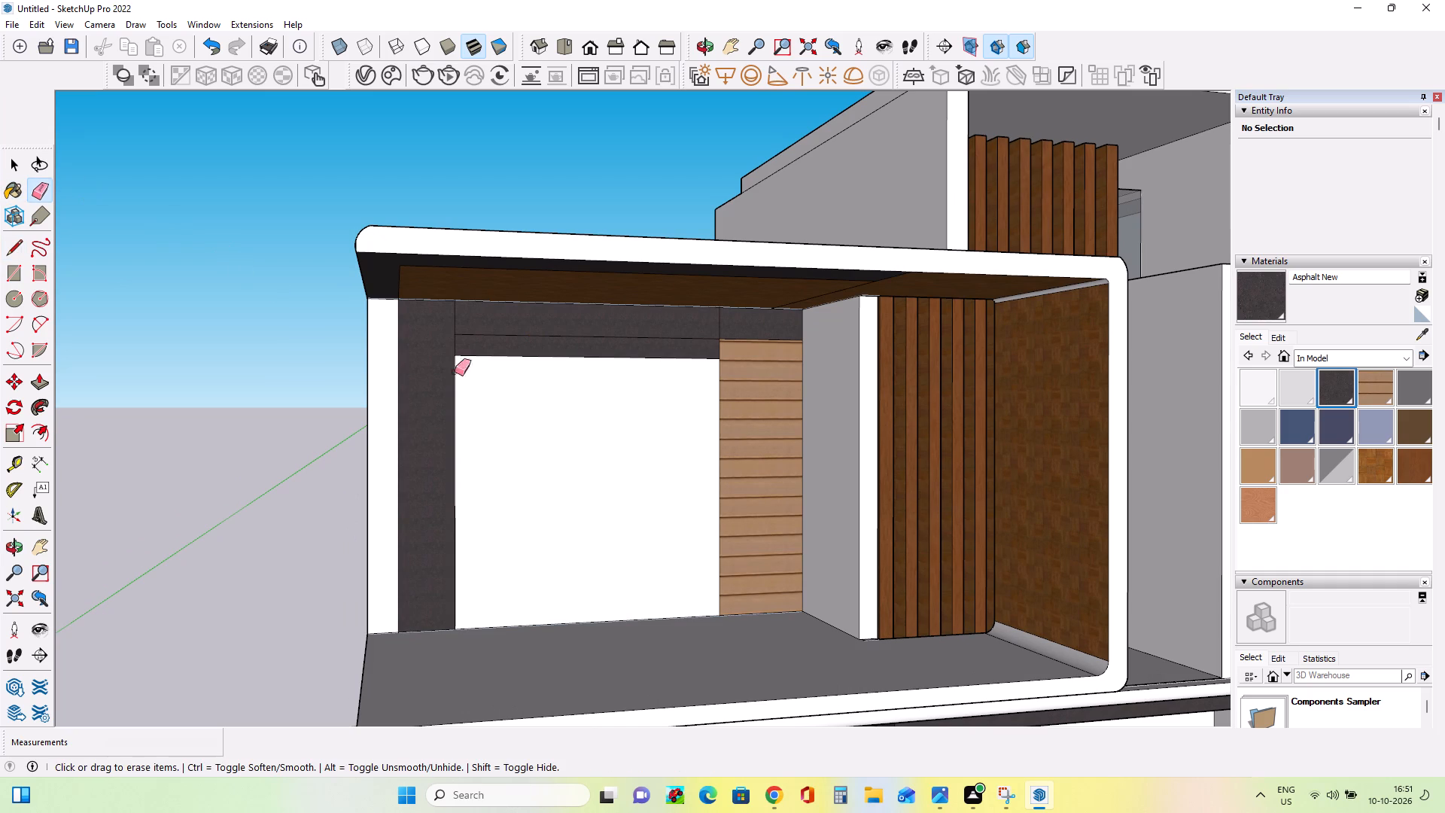
left_click(558, 335)
middle_click_drag(574, 447, 537, 453)
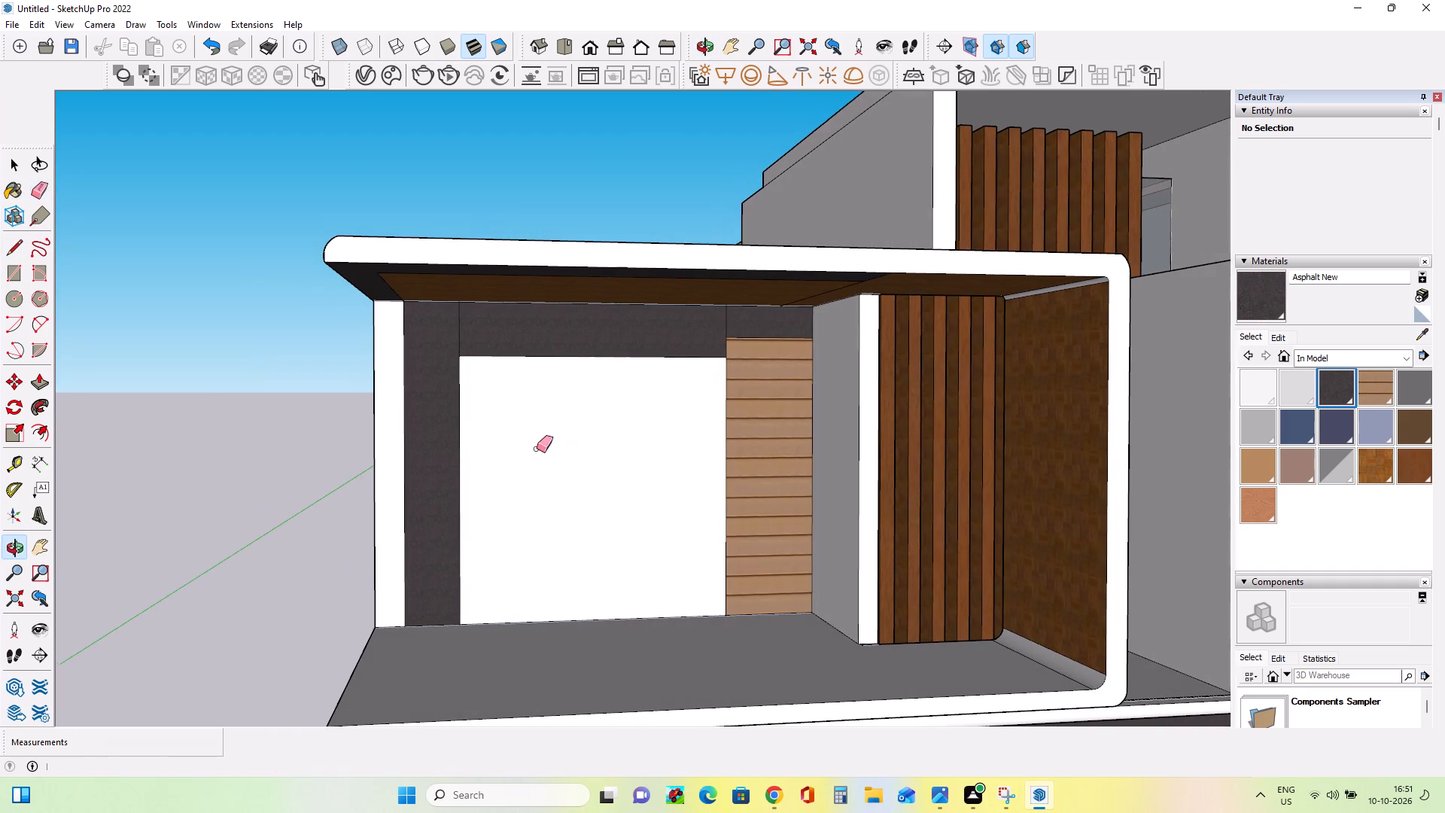
left_click(458, 324)
left_click(728, 324)
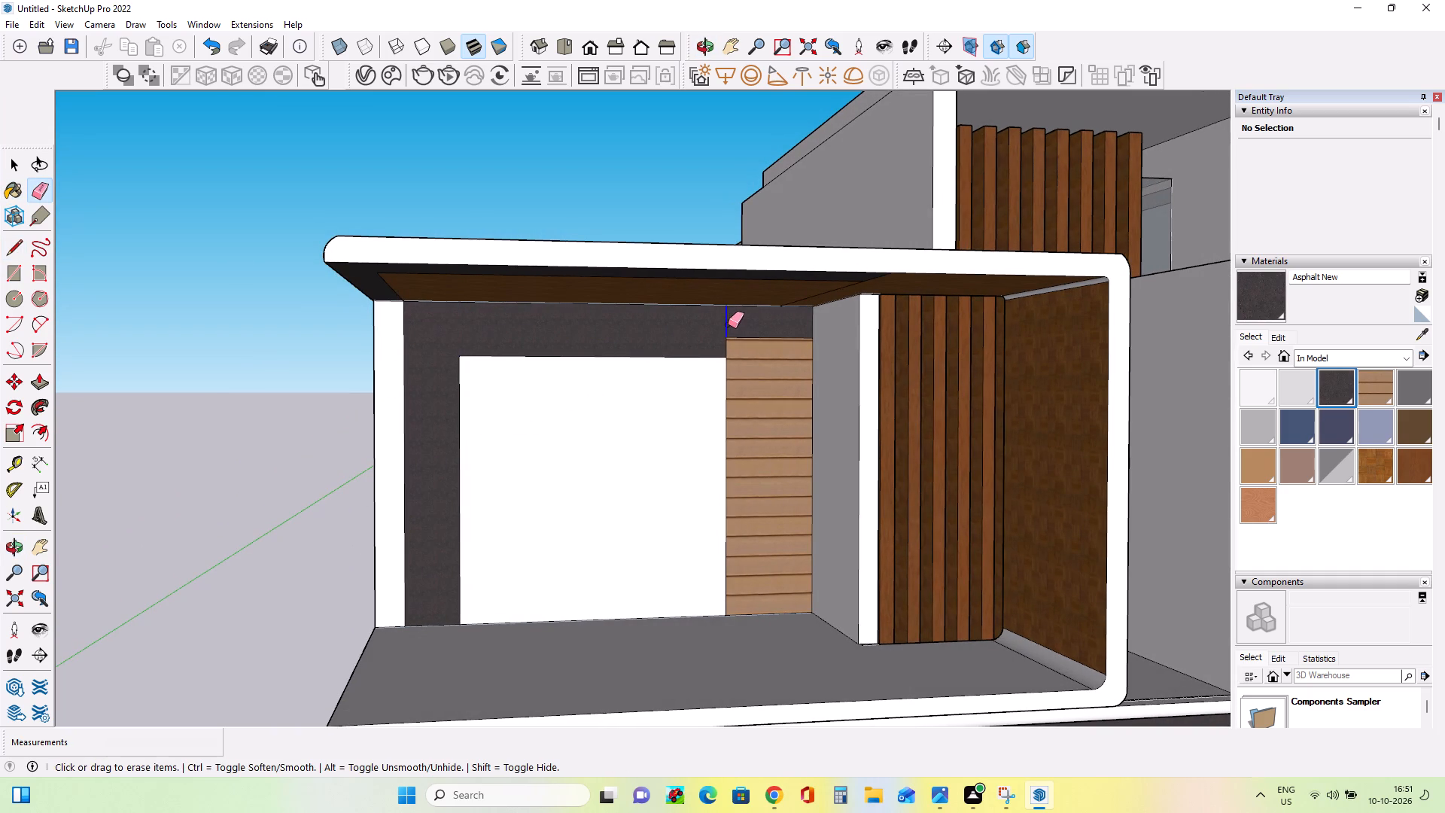
Draw a line about 3' 9 3/8" long across the top of the balcony's wood-clad panel, level with the white panel's top edge.
left_click(20, 248)
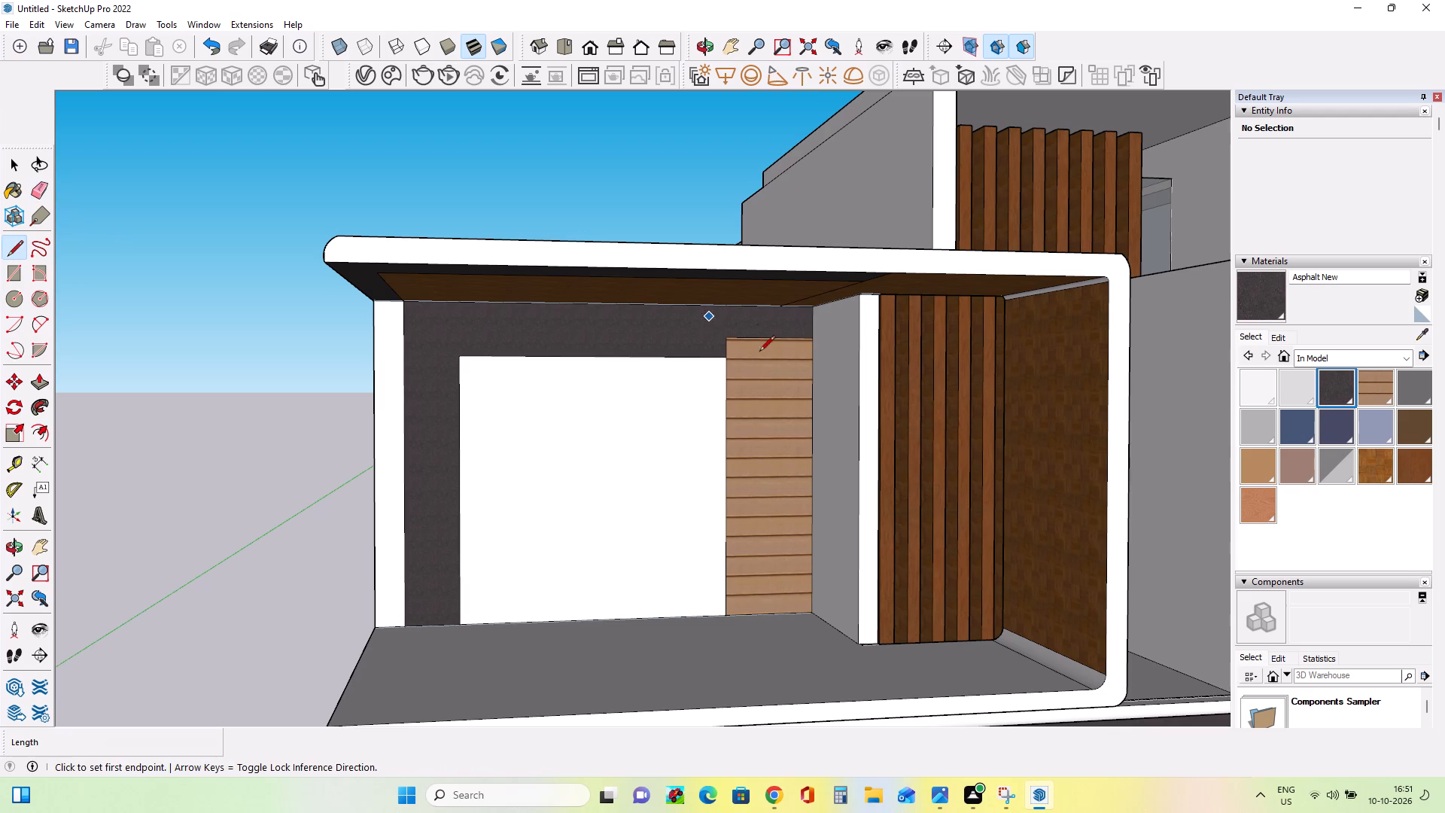
left_click(730, 357)
left_click(815, 358)
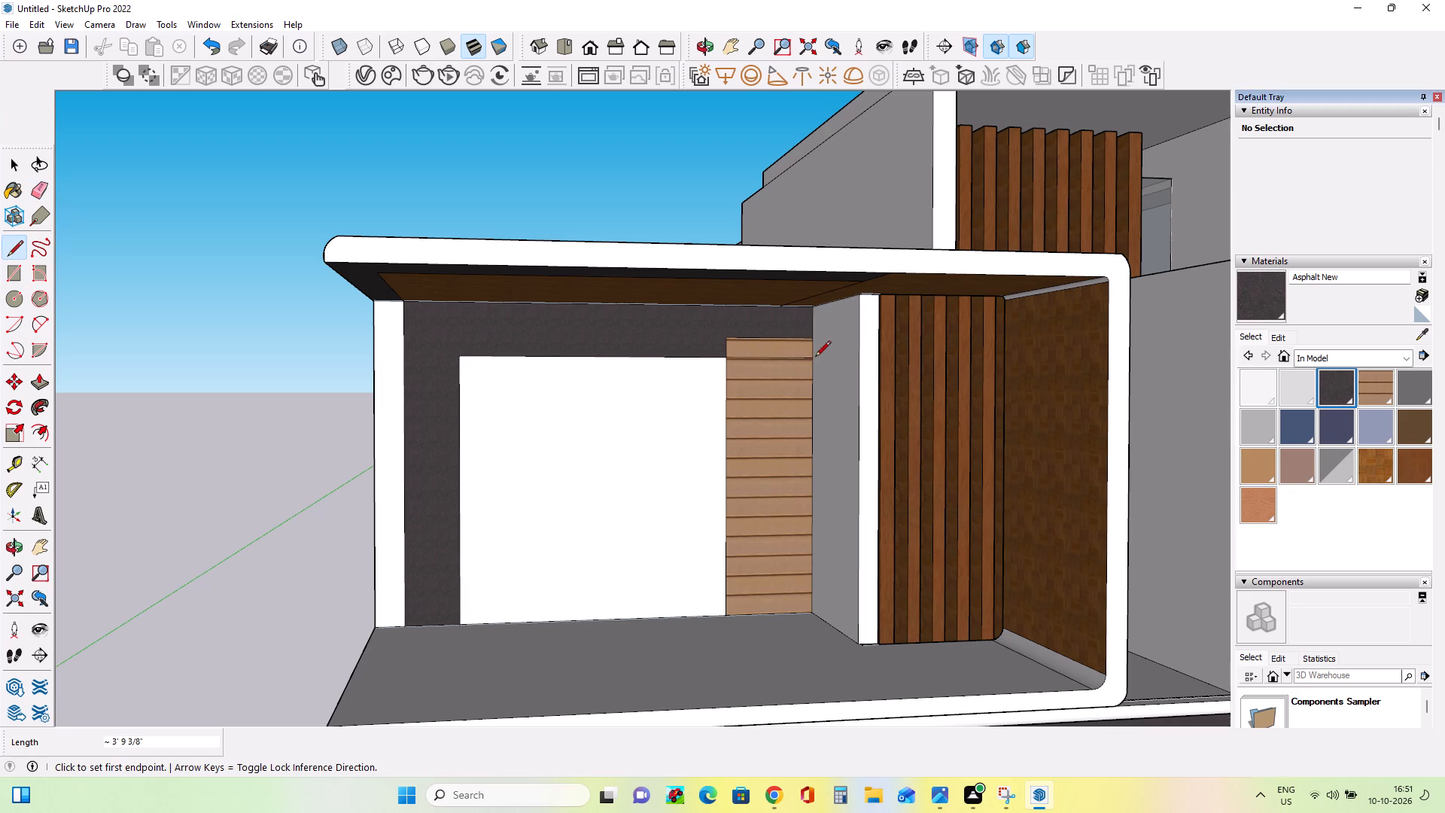